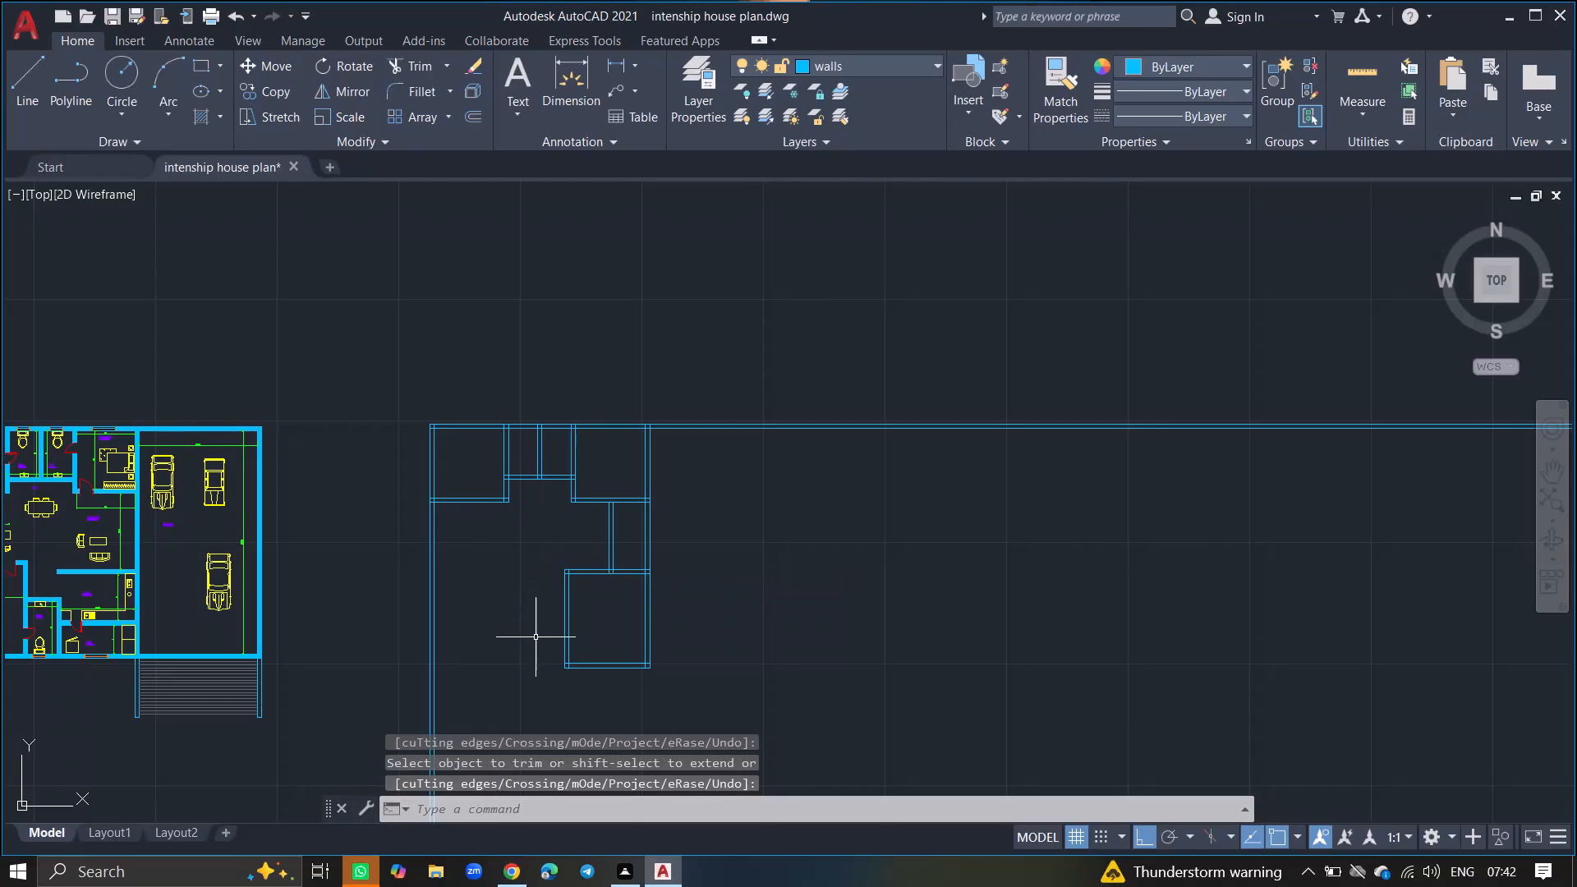
# Offset the southern room's outer west wall line 5' to the west.
pyautogui.press('o')
pyautogui.write('FFSET')
pyautogui.press('Return')
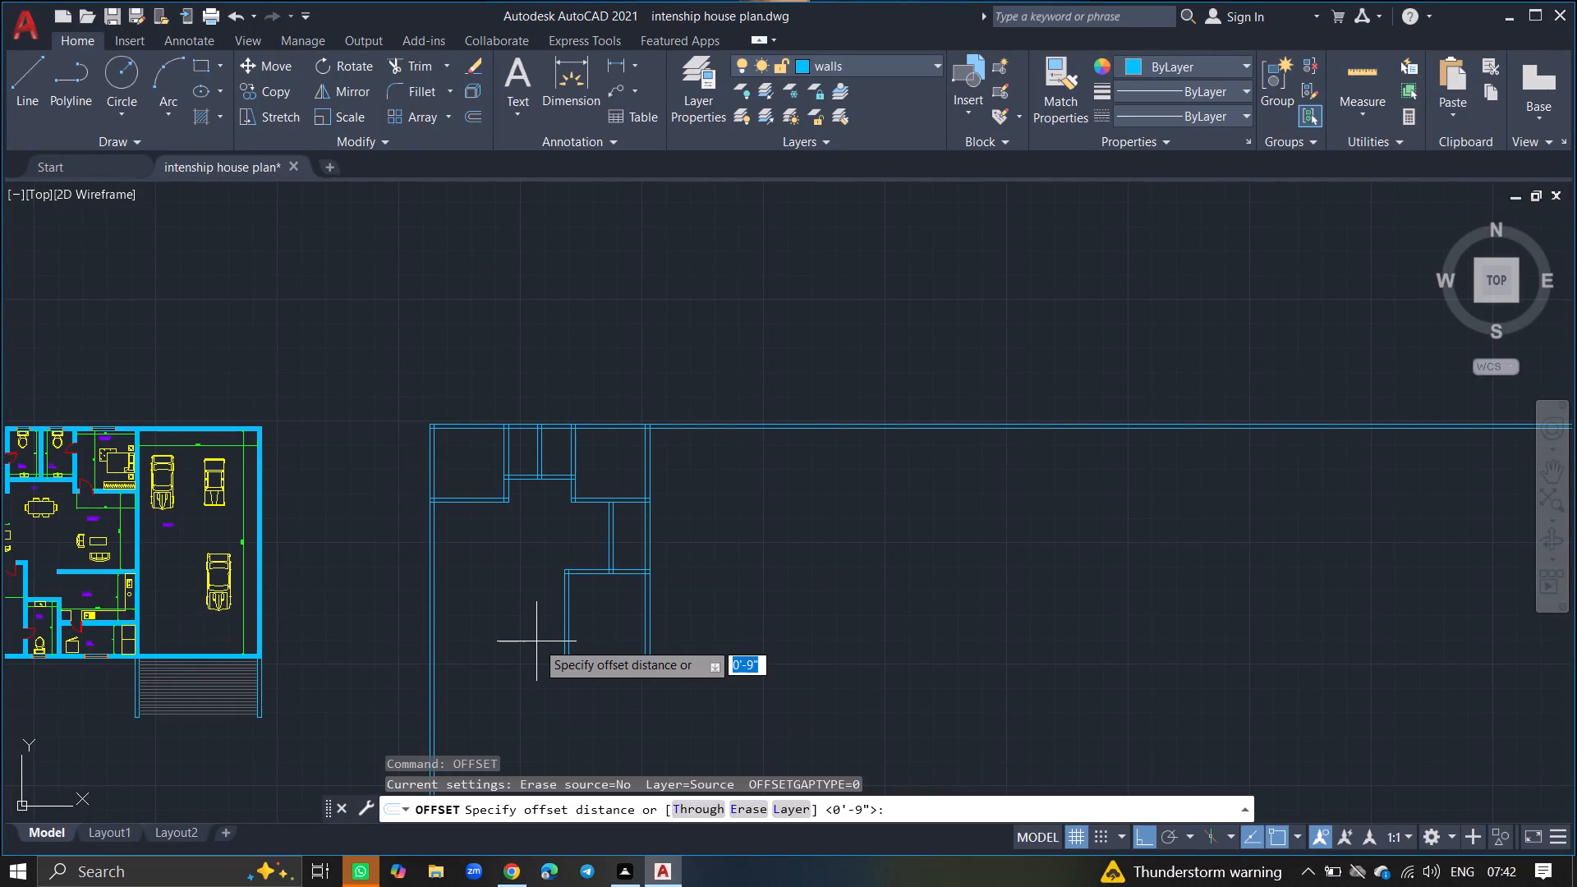
pyautogui.write("5'")
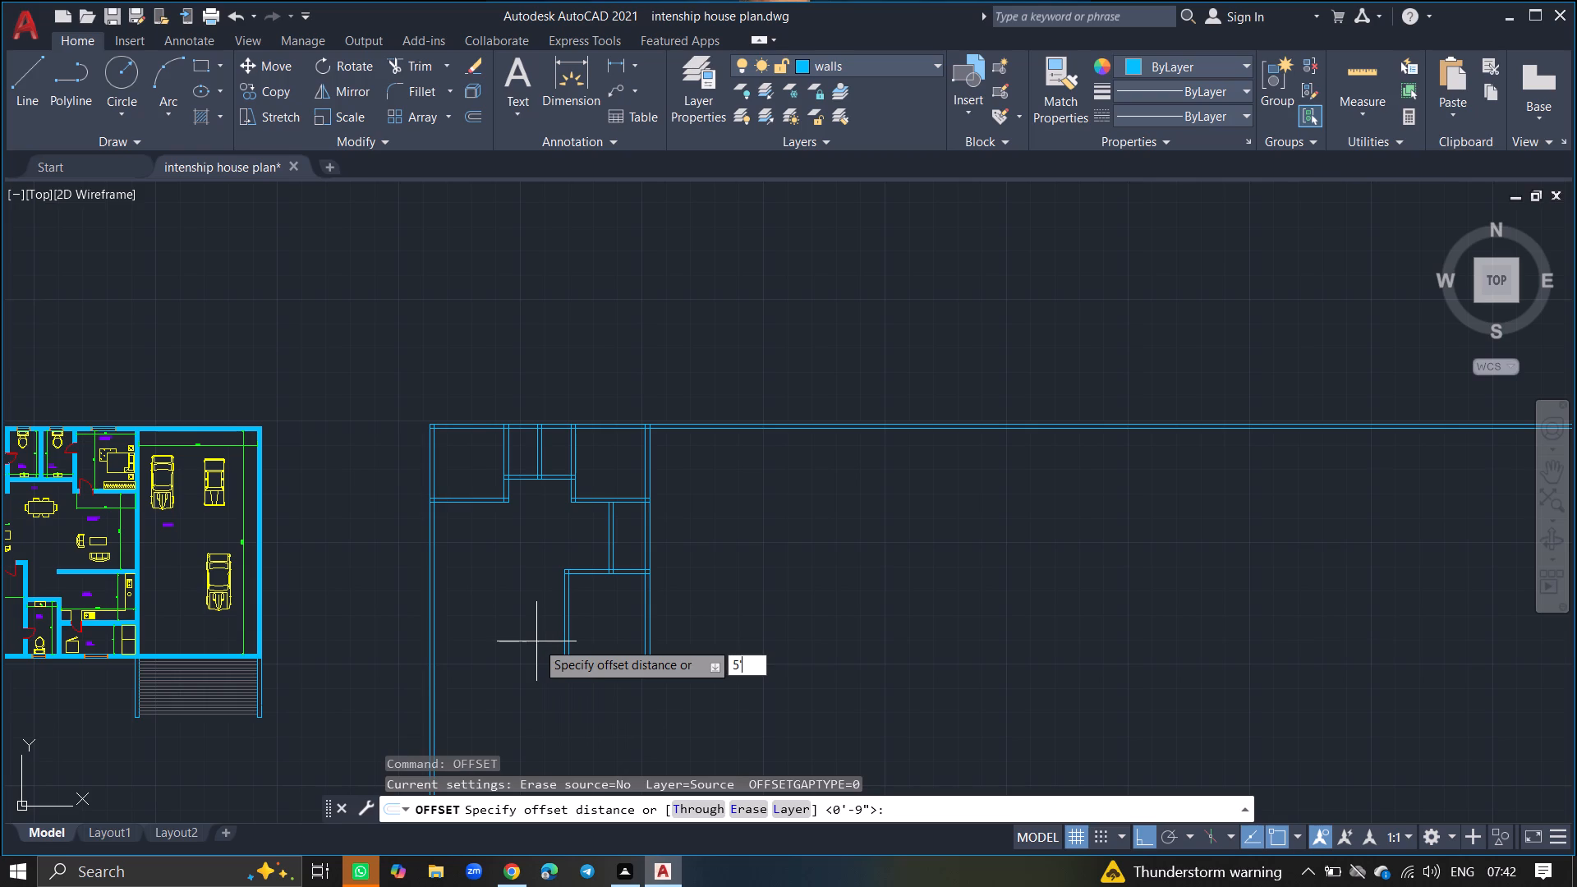
pyautogui.press('Return')
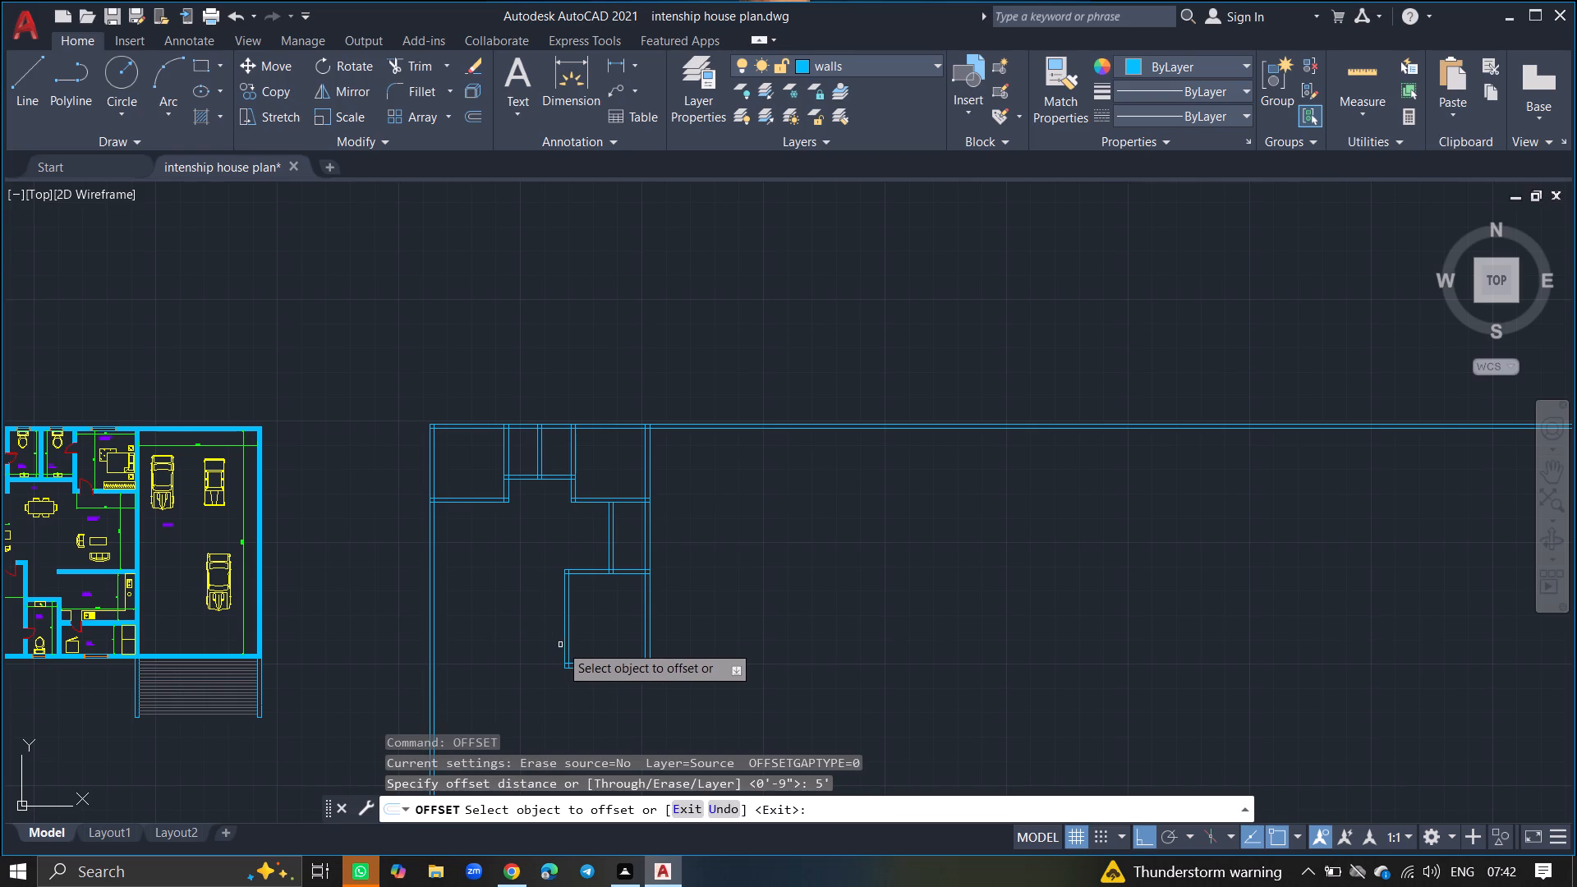
pyautogui.click(564, 645)
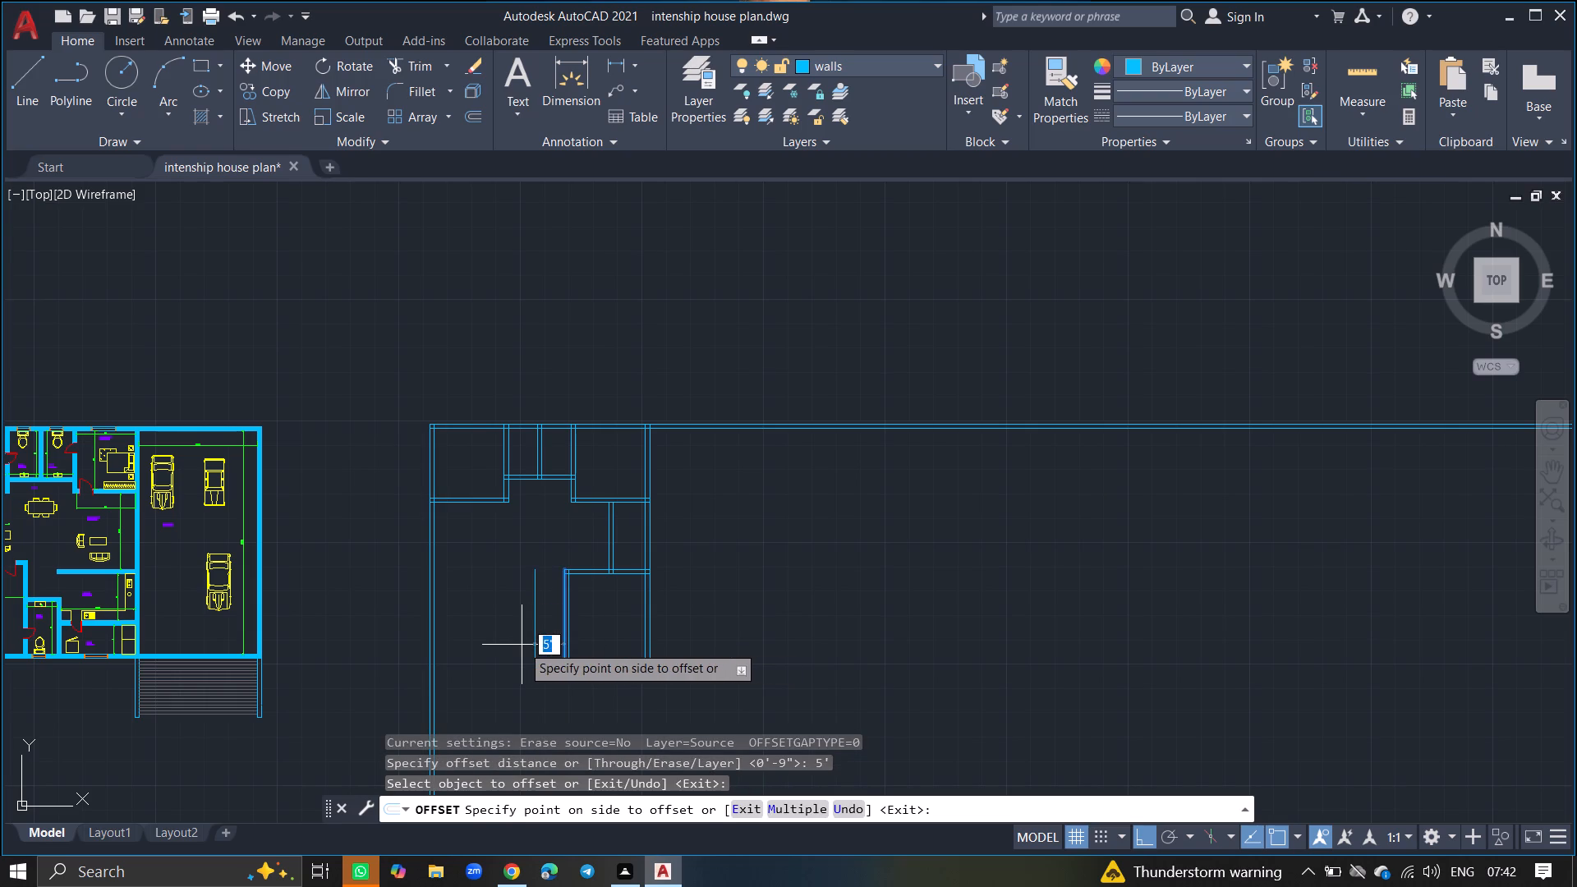
pyautogui.click(522, 645)
pyautogui.keyDown('ctrl'); pyautogui.scroll(3, 530, 674); pyautogui.keyUp('ctrl')
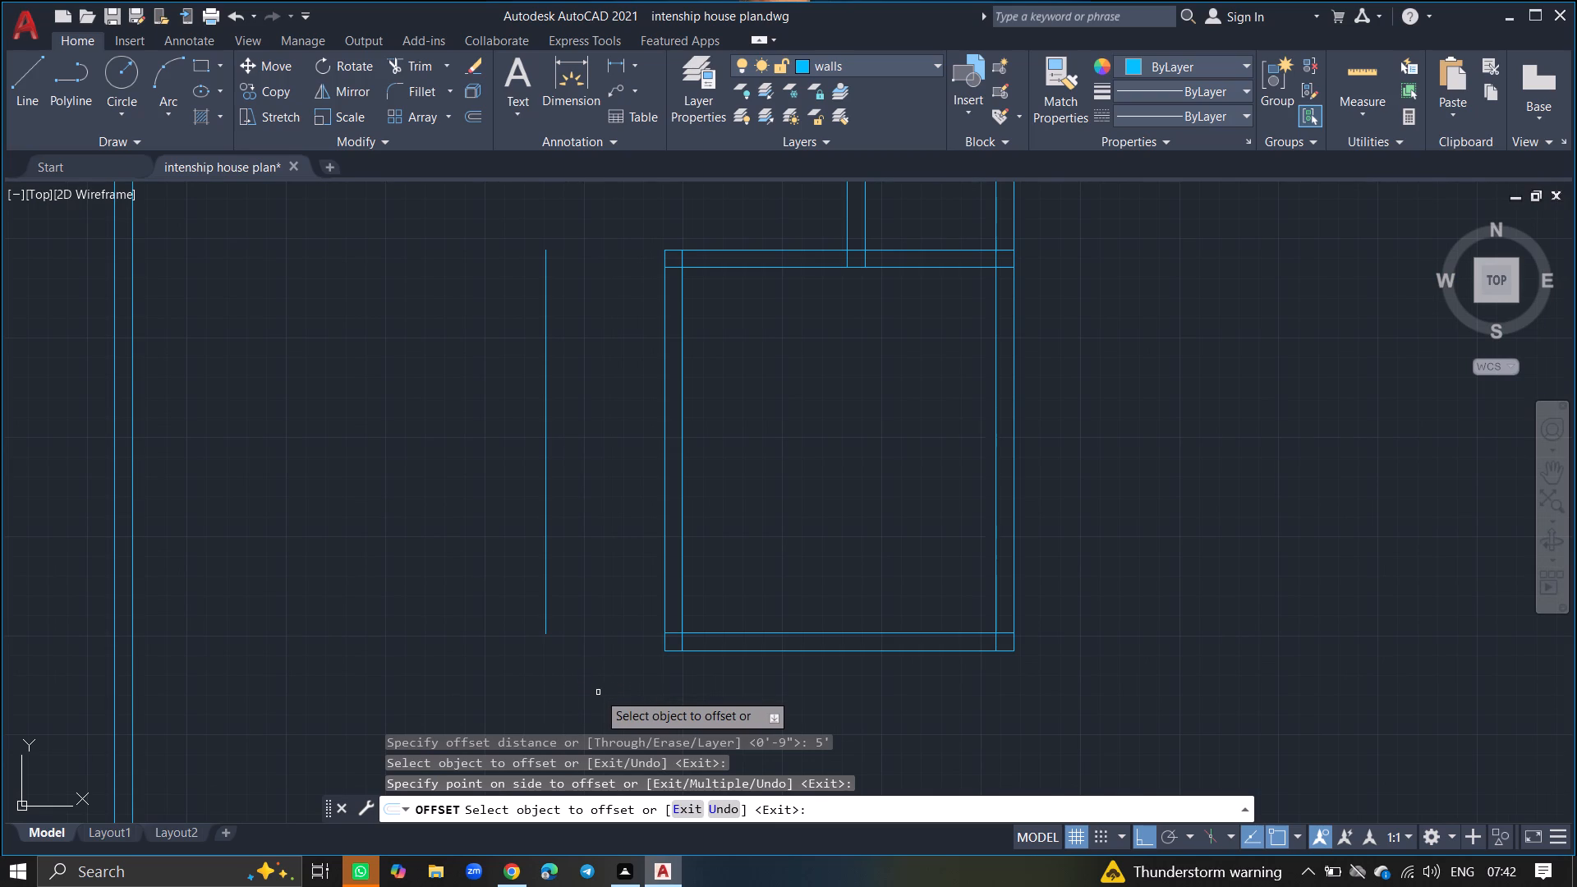
pyautogui.press('Return')
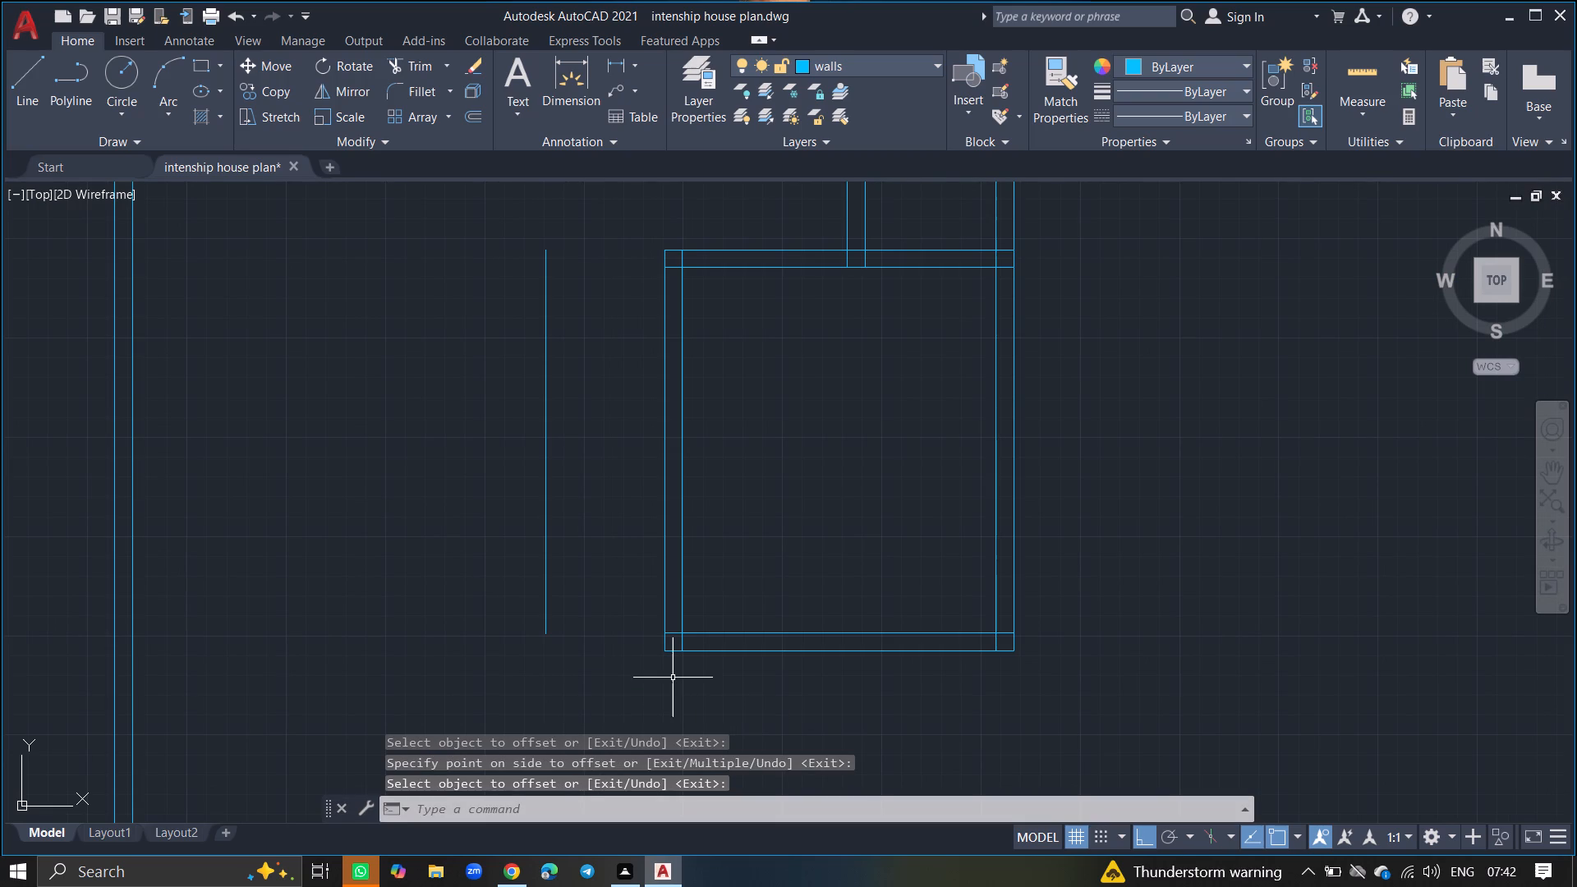
# Draw a line about 22'-5" long from the southern room's outer southwest corner west to the inner line of the house's west wall.
pyautogui.press('l')
pyautogui.press('Return')
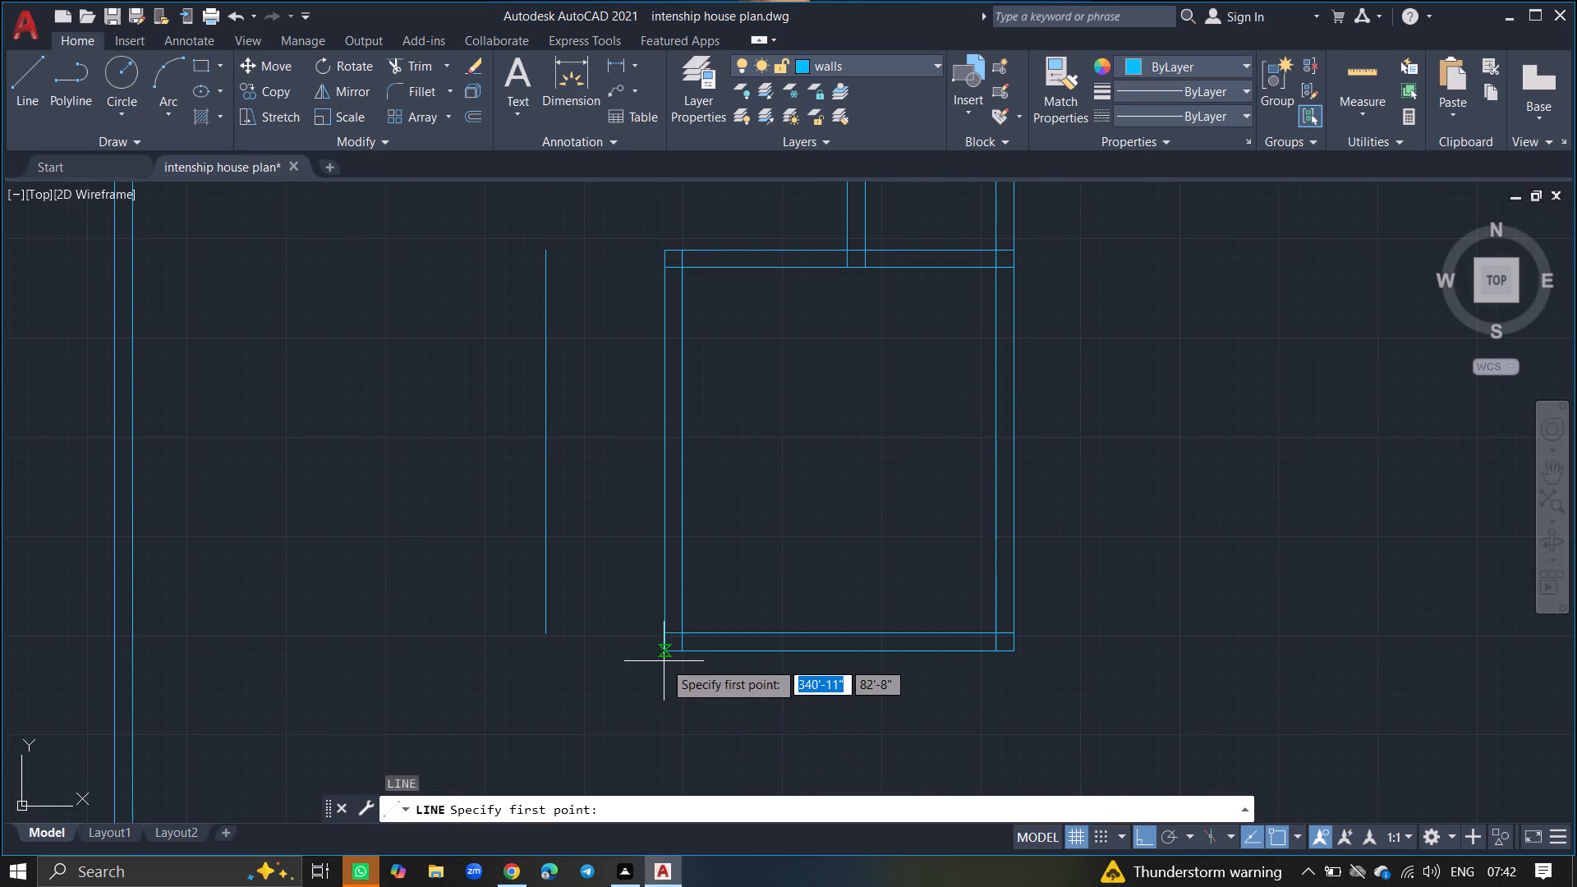
pyautogui.click(666, 652)
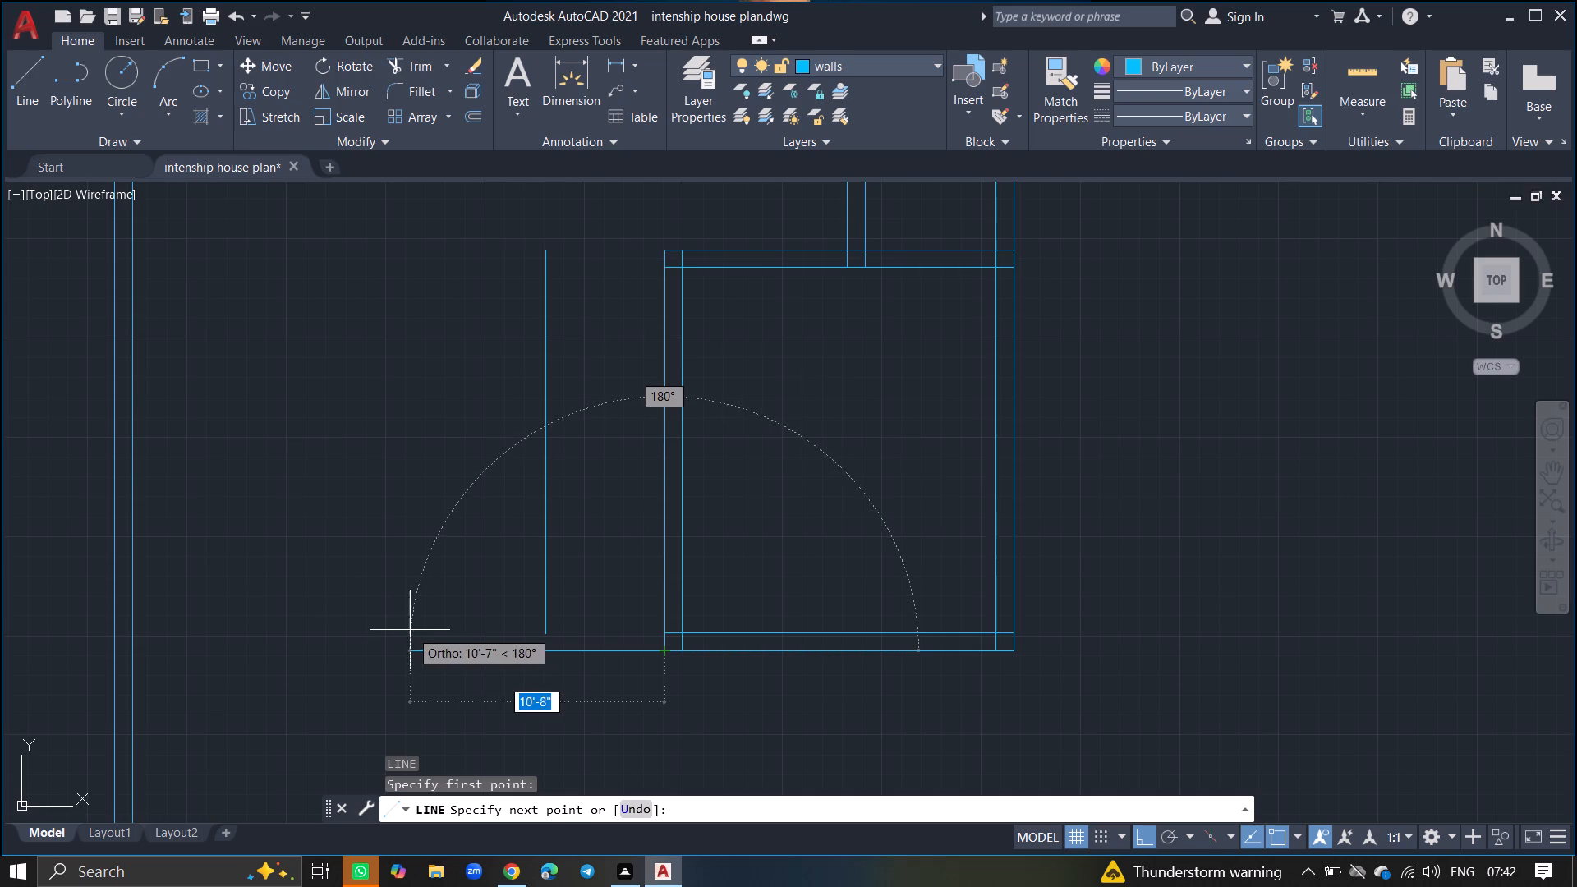
pyautogui.click(130, 648)
pyautogui.press('Return')
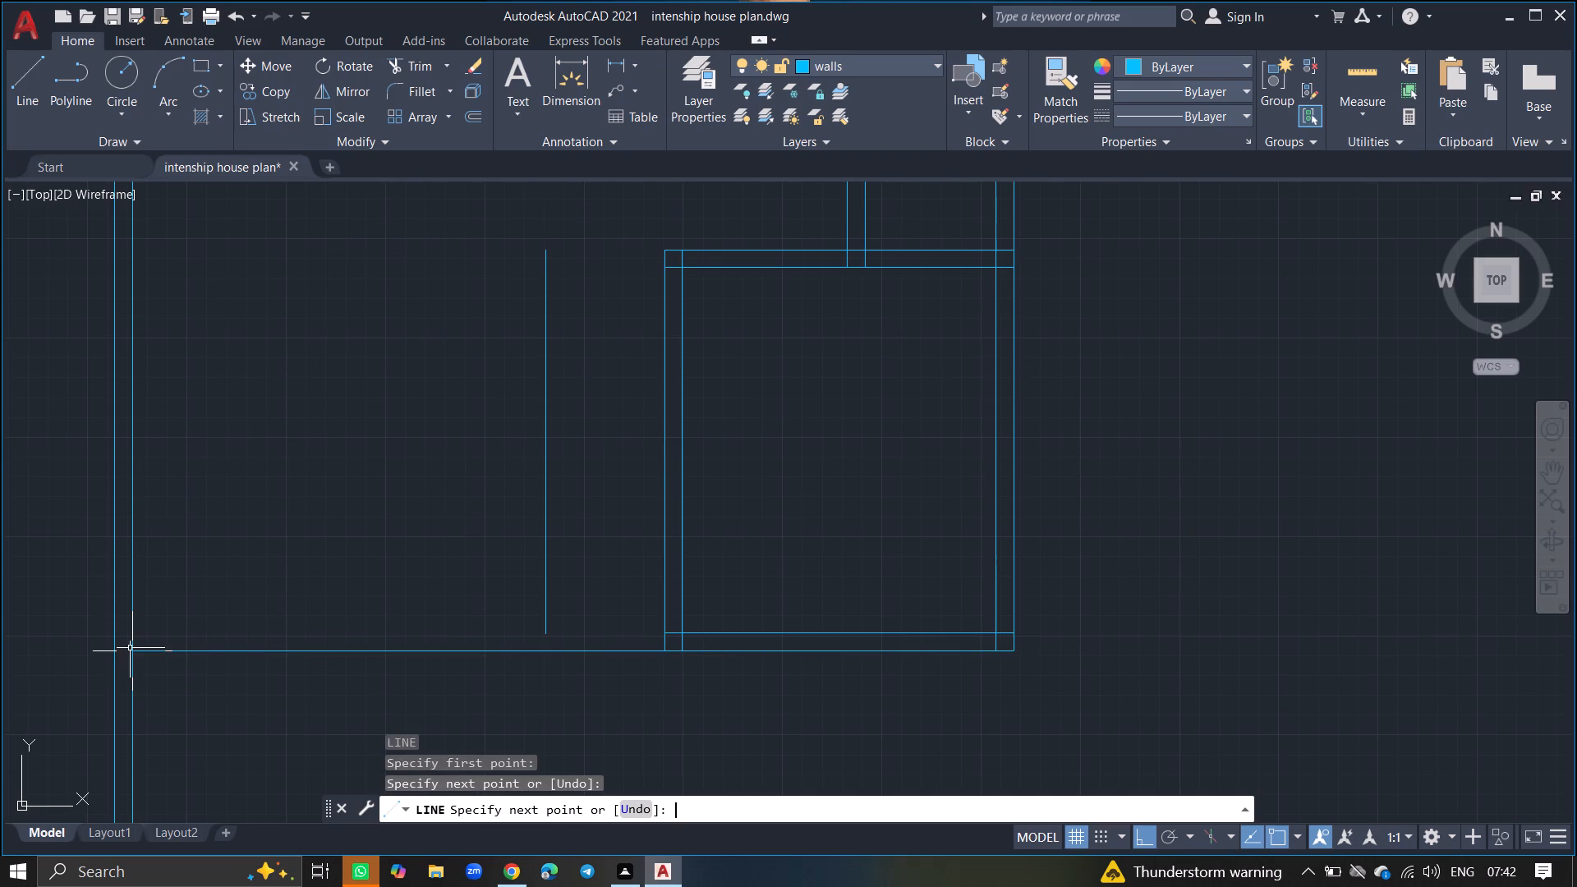
# Offset the new south wall line 9" to the north.
pyautogui.click(142, 650)
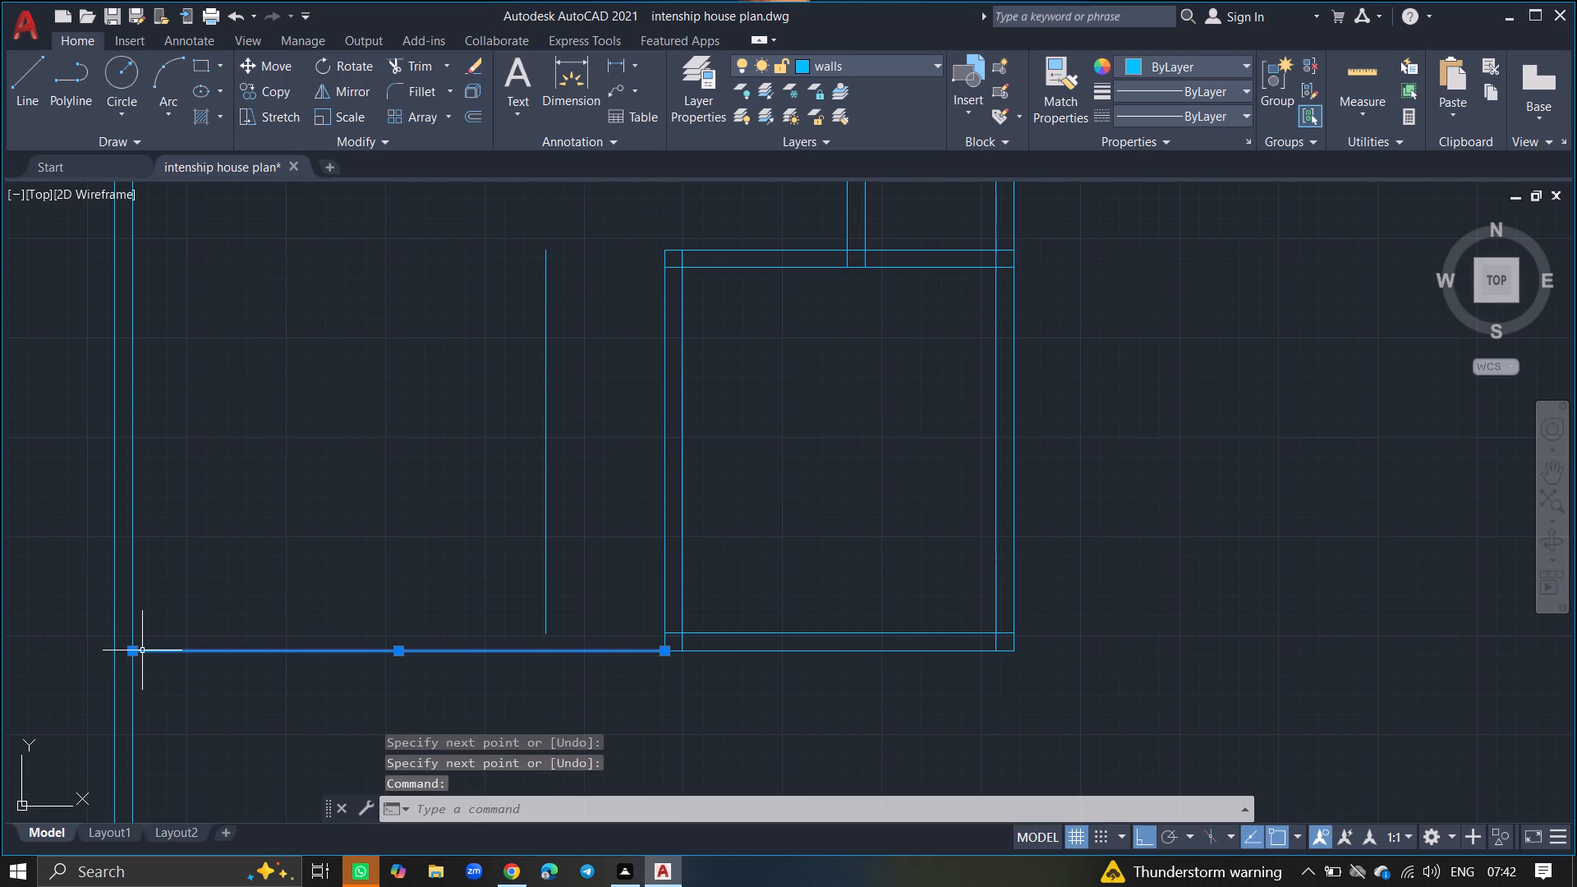
pyautogui.write('OFFSET')
pyautogui.press('Return')
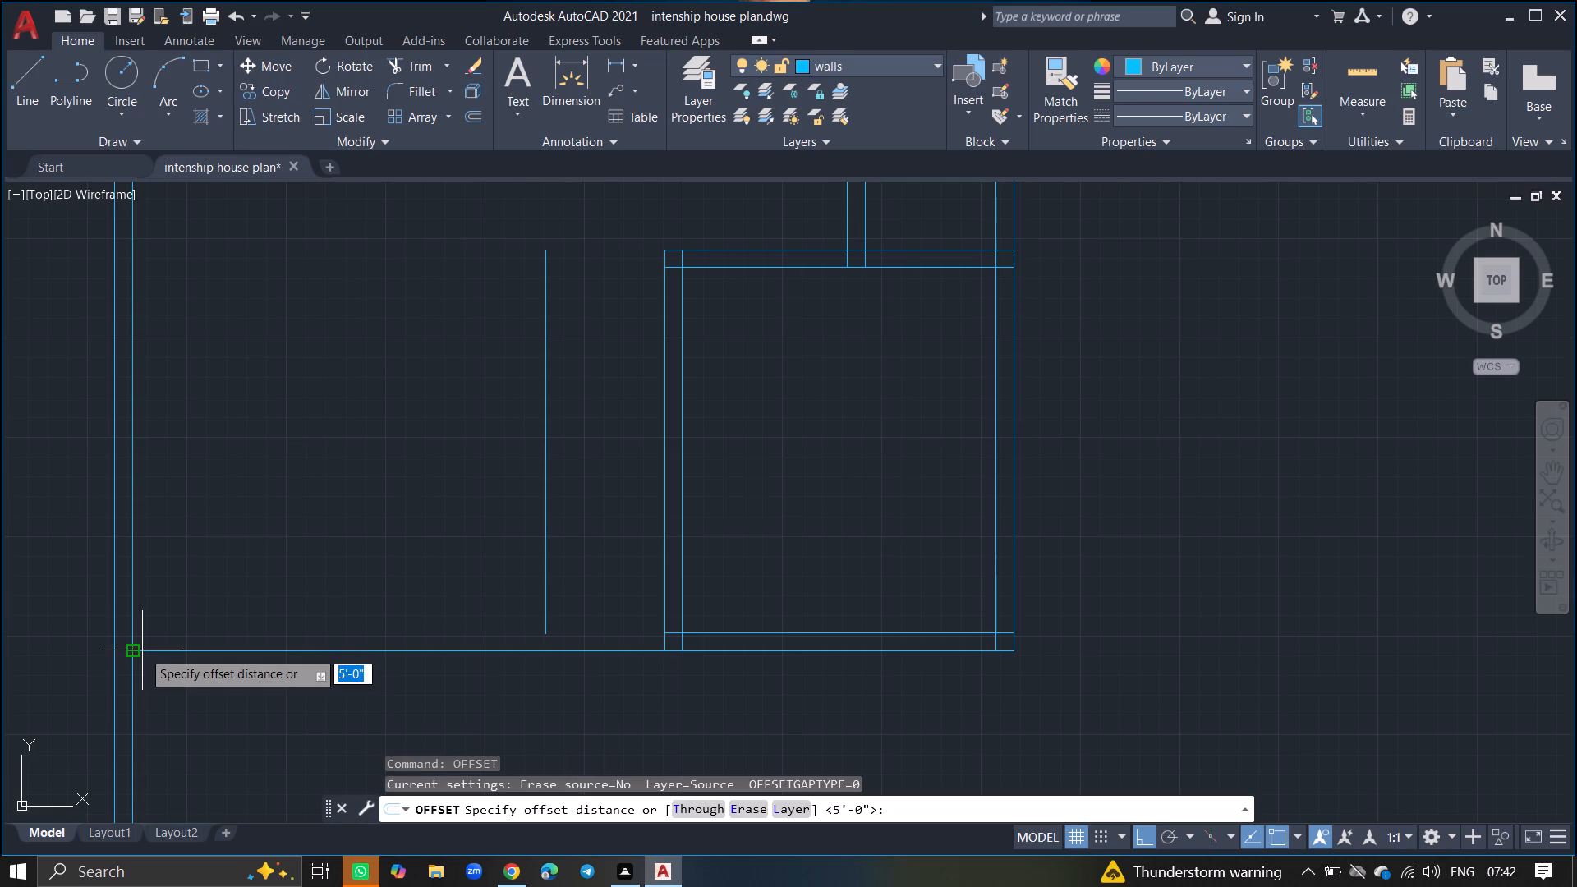
pyautogui.press('9')
pyautogui.hotkey('shift', '"')
pyautogui.press('Return')
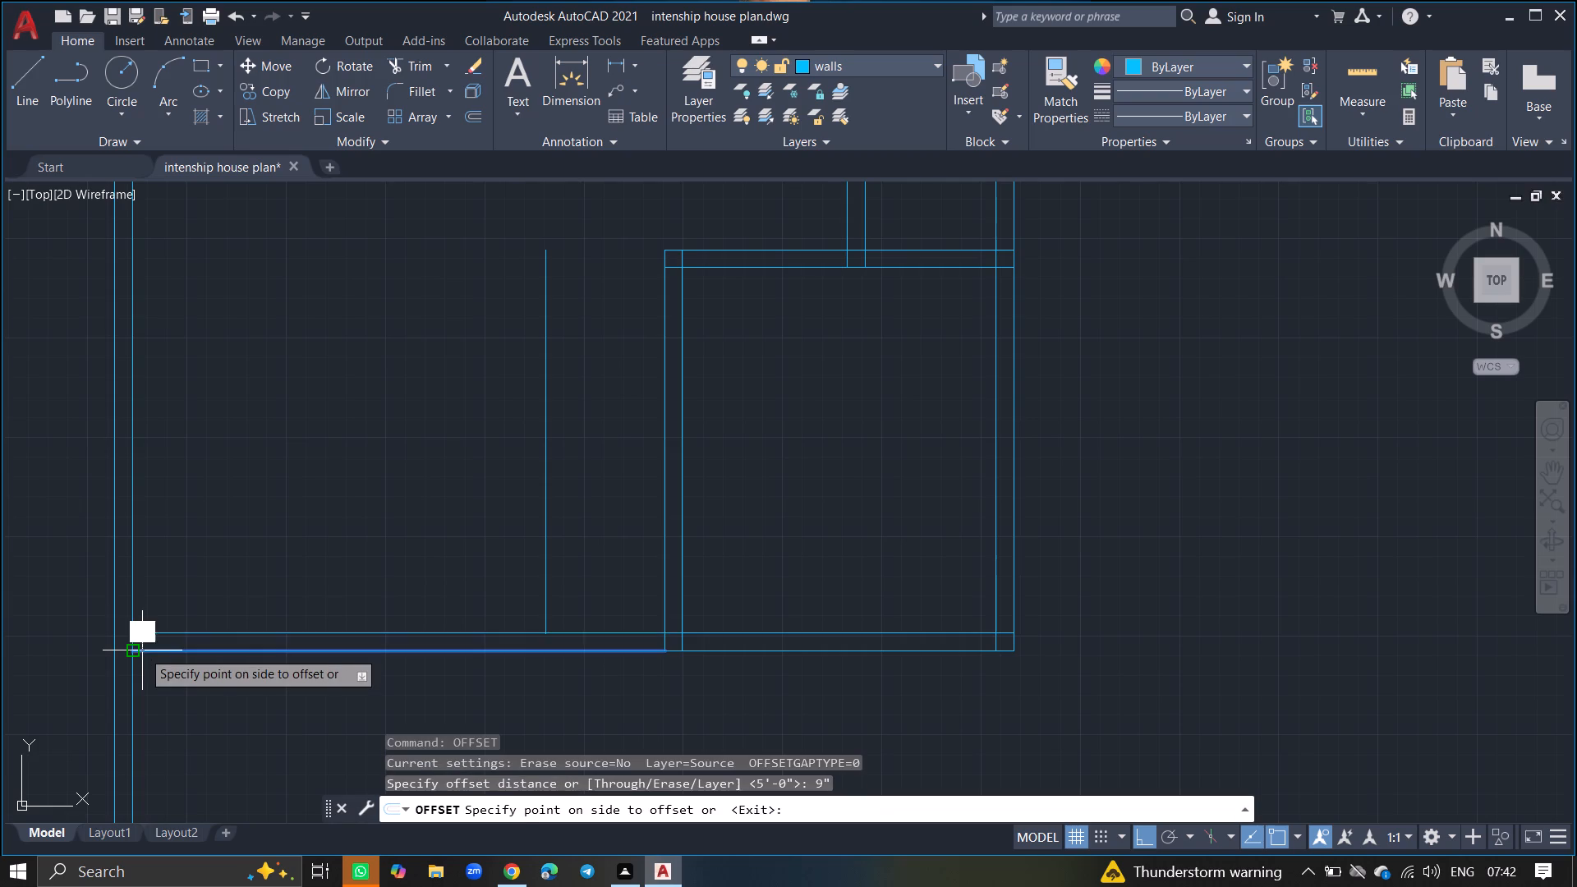
pyautogui.click(153, 574)
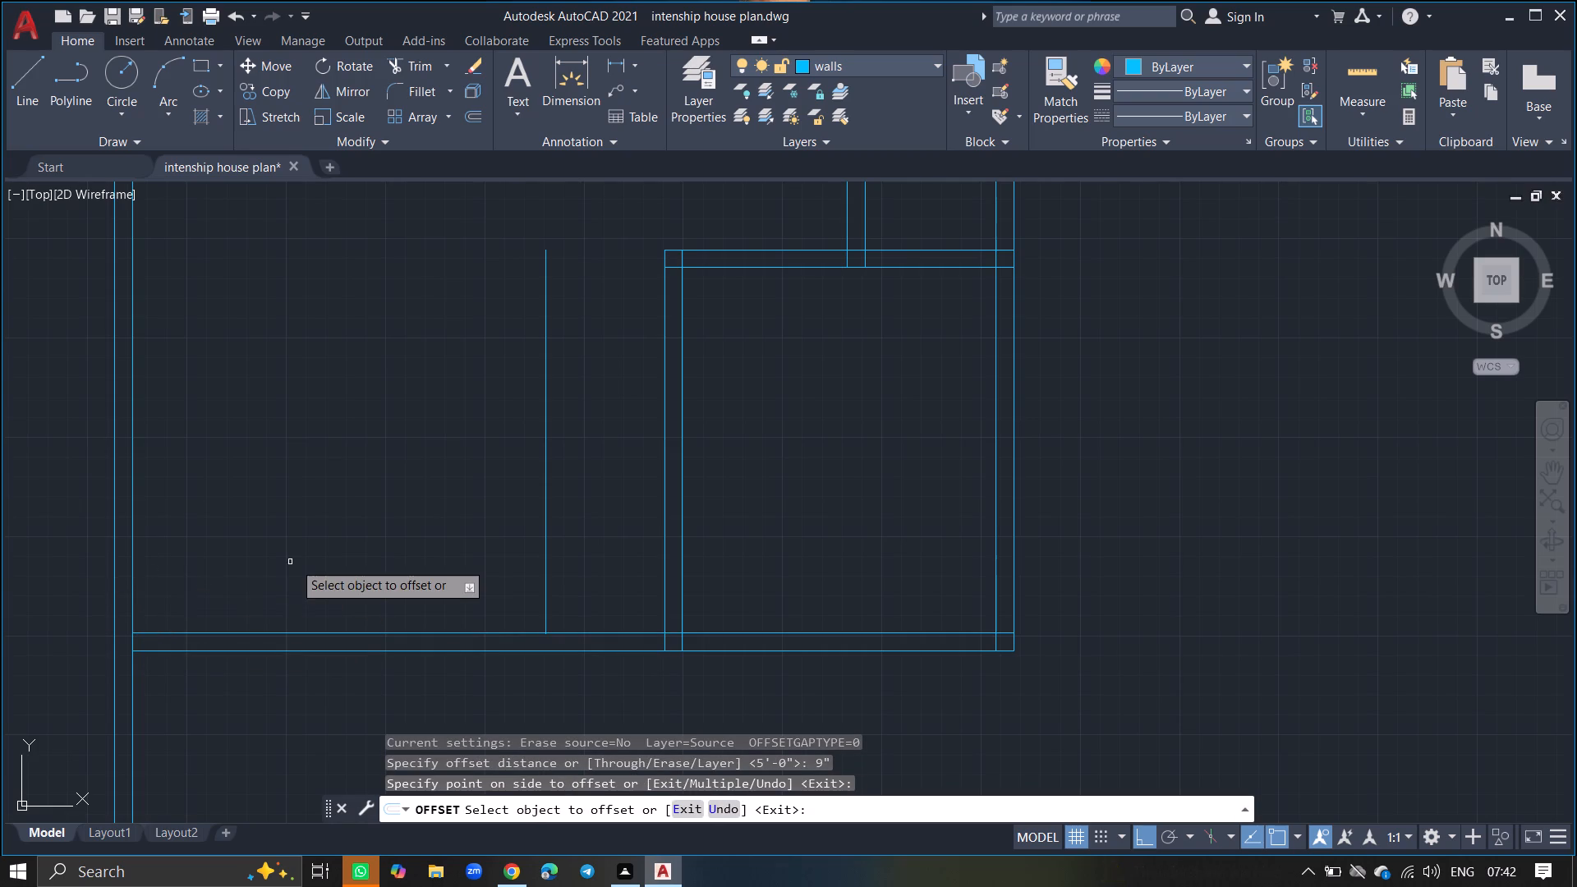
pyautogui.press('Return')
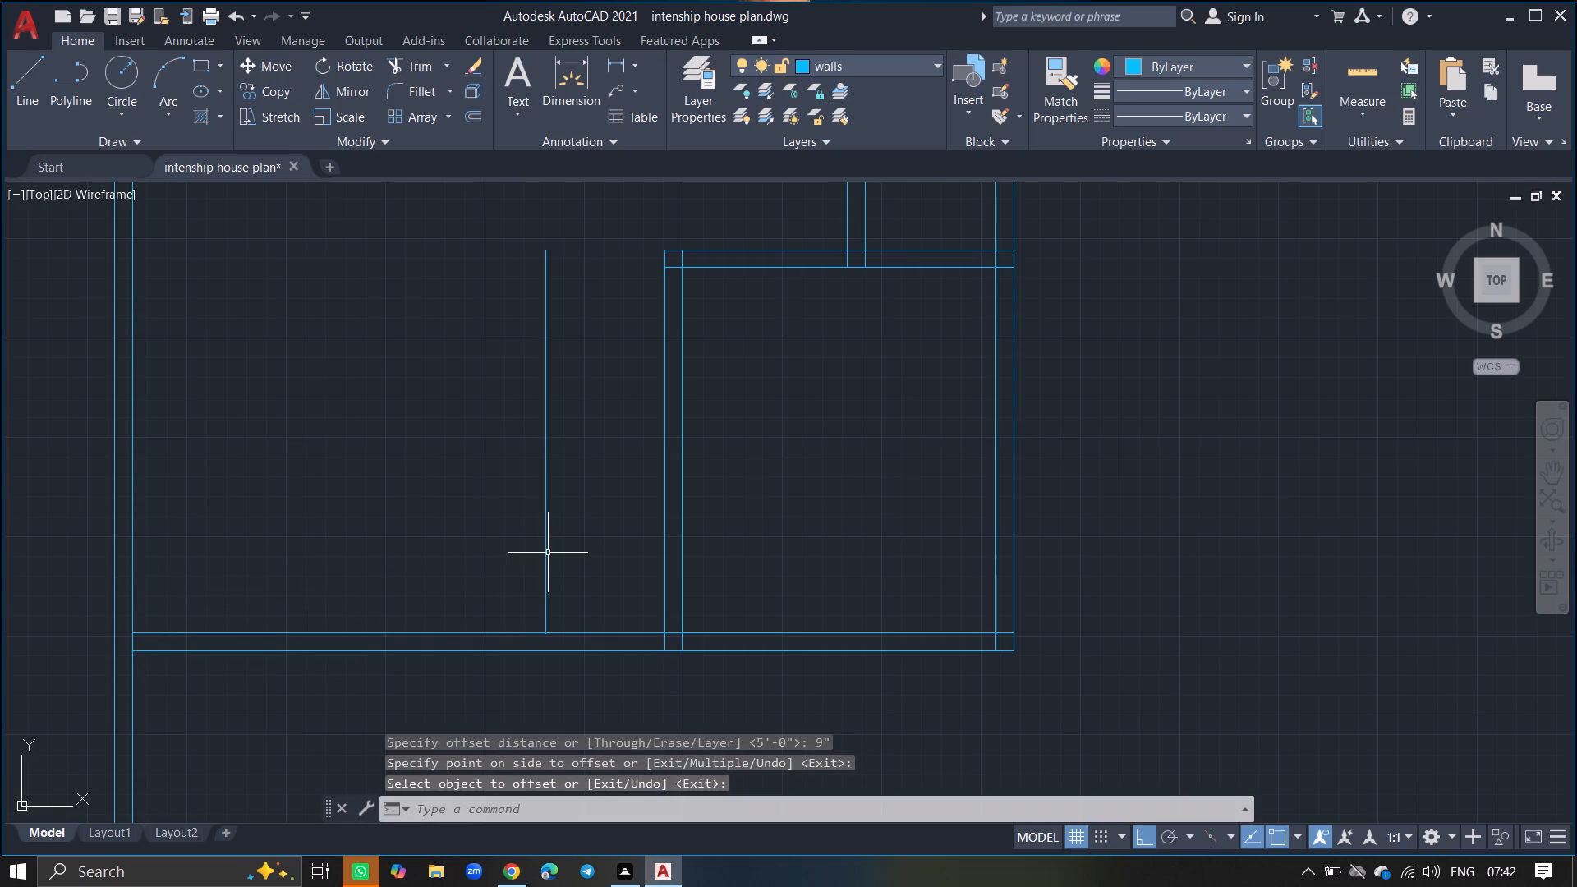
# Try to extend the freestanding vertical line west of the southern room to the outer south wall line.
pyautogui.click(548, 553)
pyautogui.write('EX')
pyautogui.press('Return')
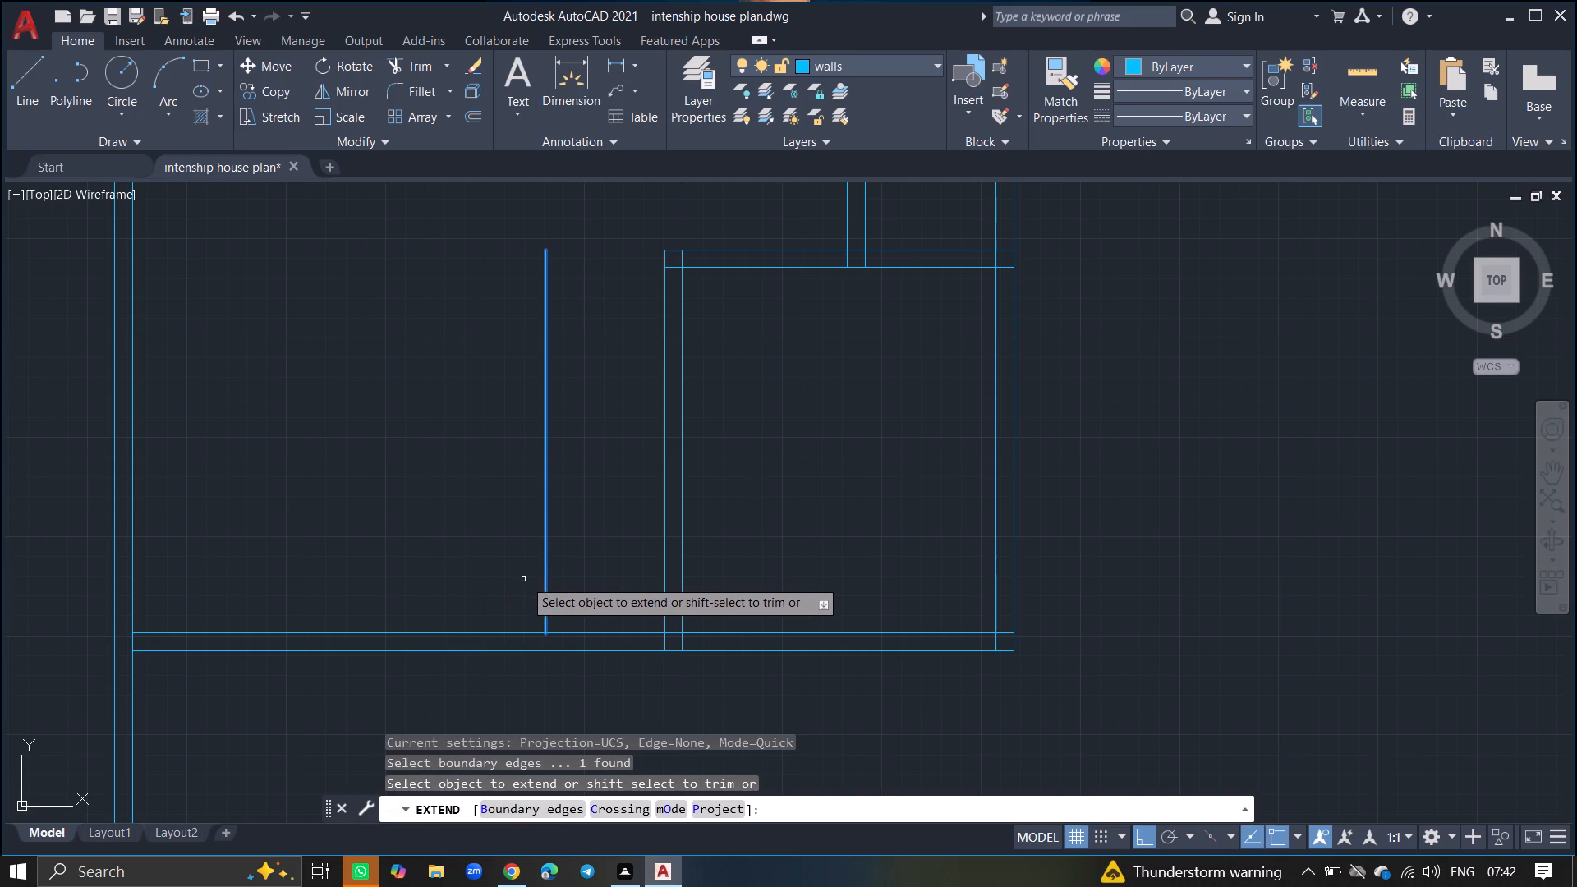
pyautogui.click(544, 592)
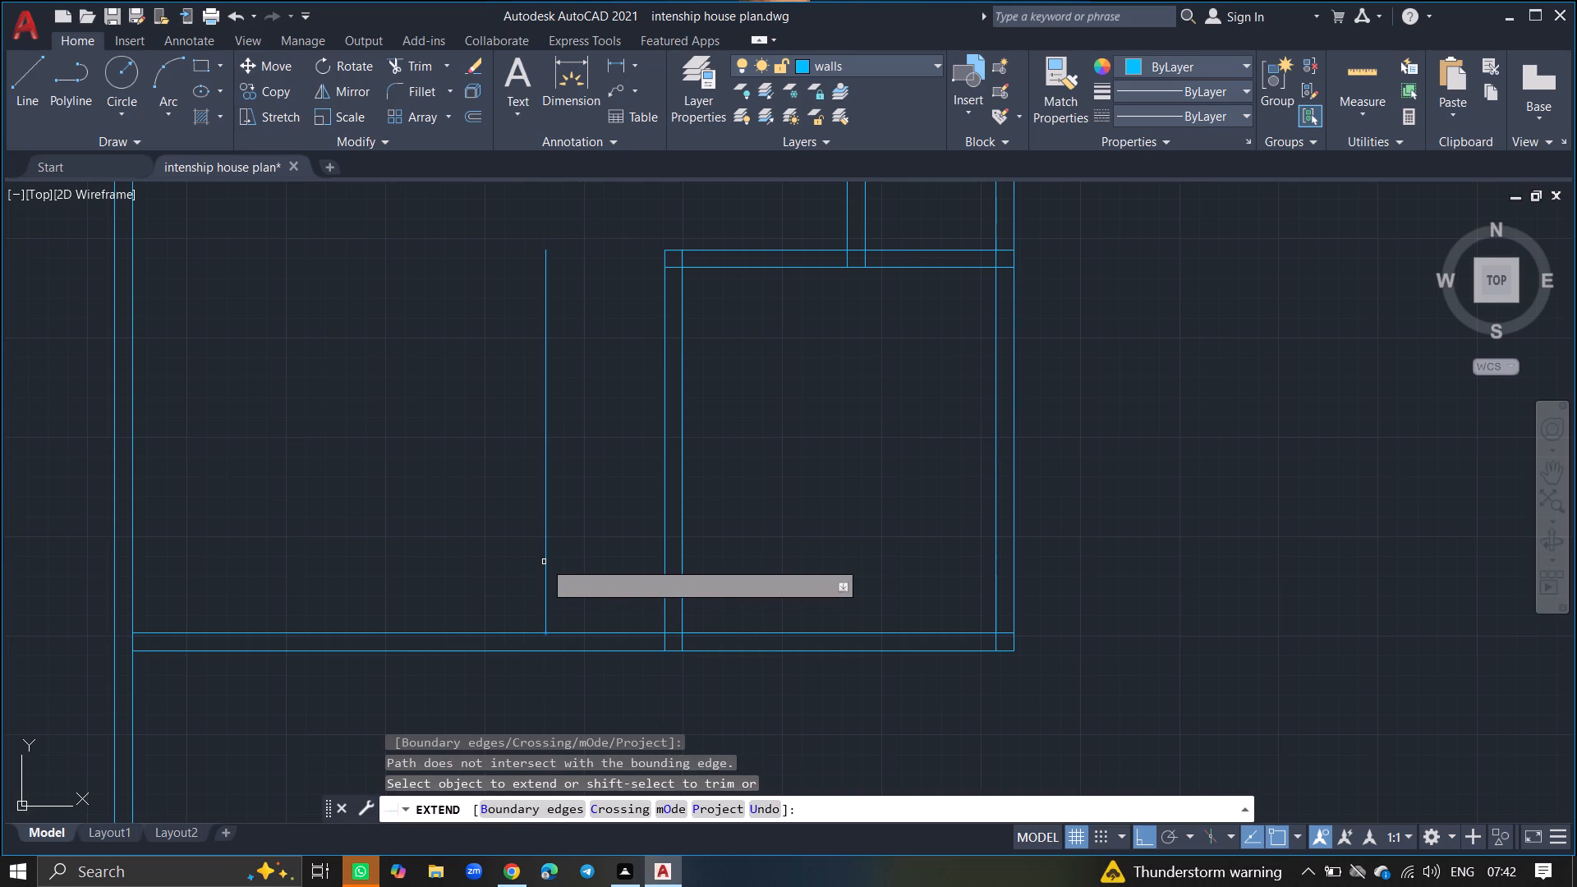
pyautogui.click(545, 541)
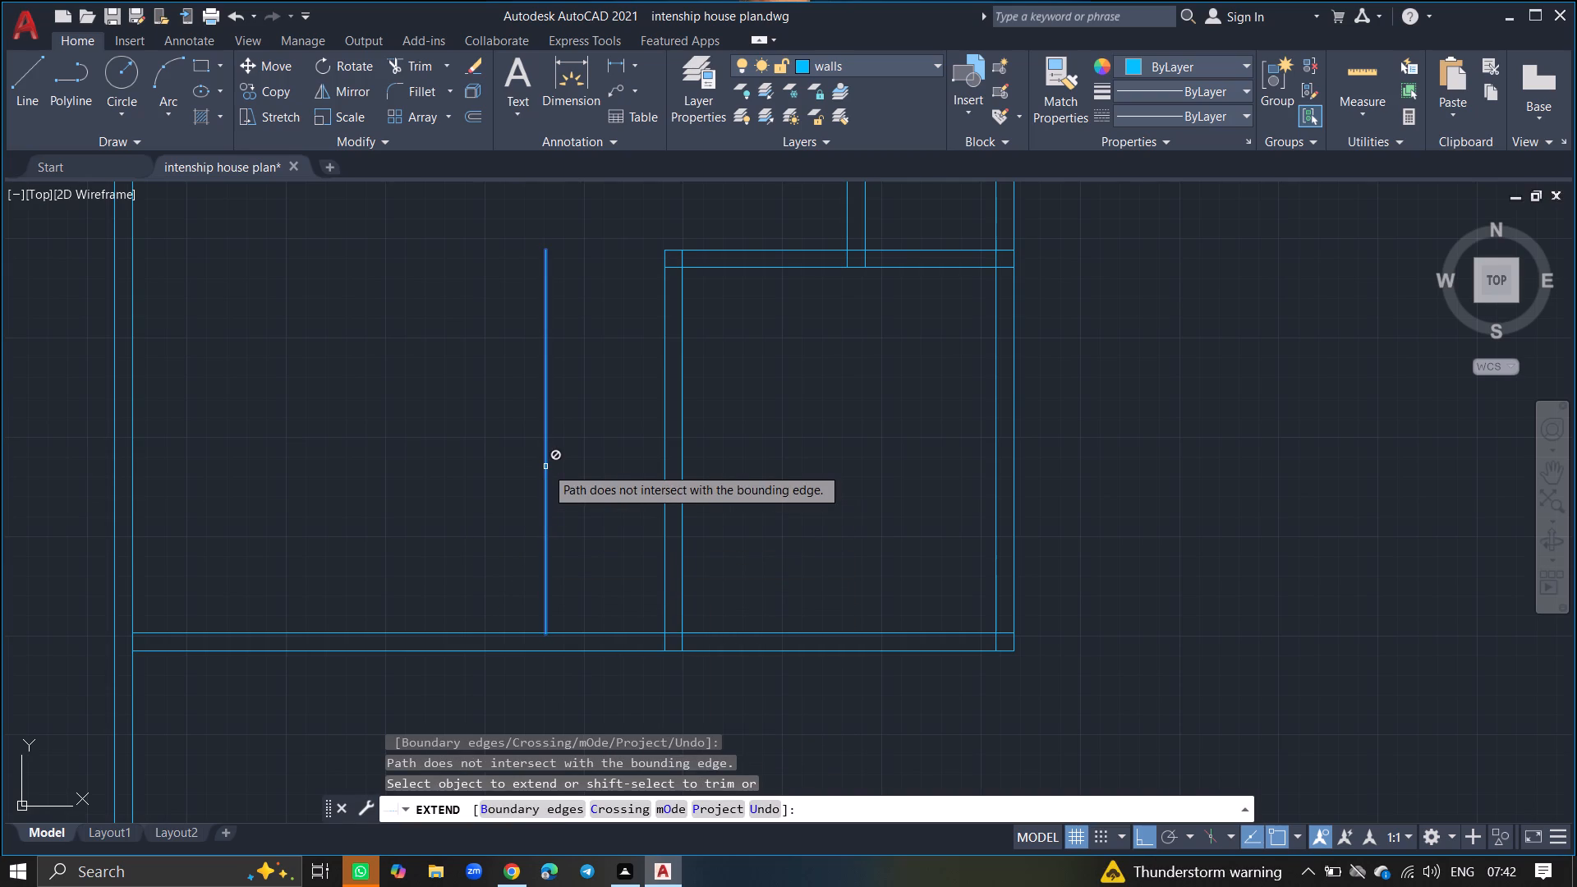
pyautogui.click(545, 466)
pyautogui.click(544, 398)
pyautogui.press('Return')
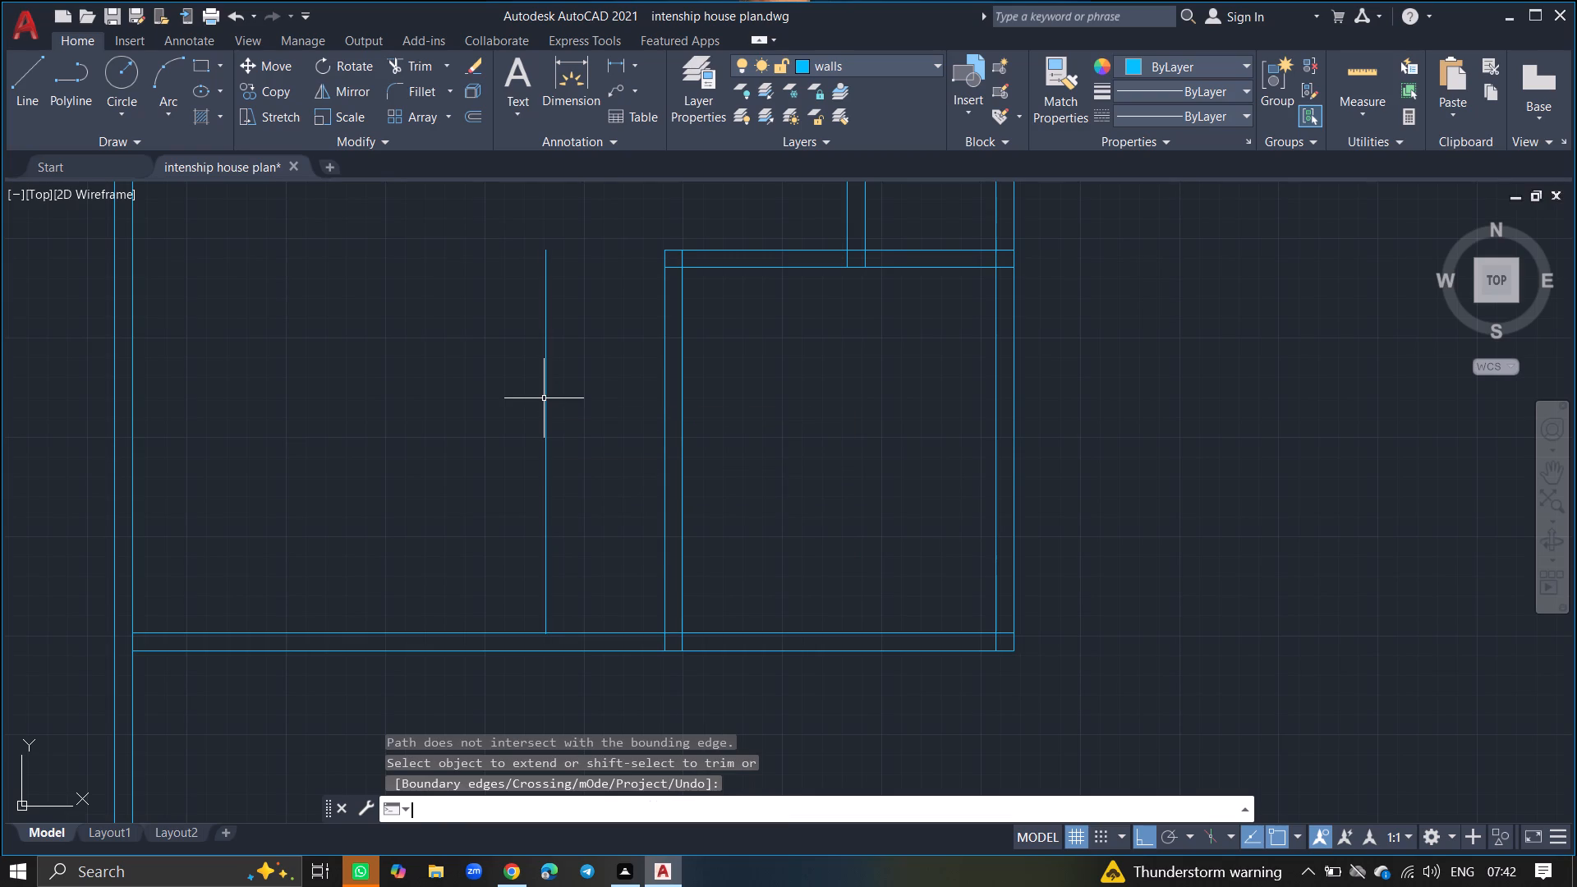
# Draw a 9" line from the freestanding vertical line's south end down to the outer south wall line.
pyautogui.press('l')
pyautogui.press('Return')
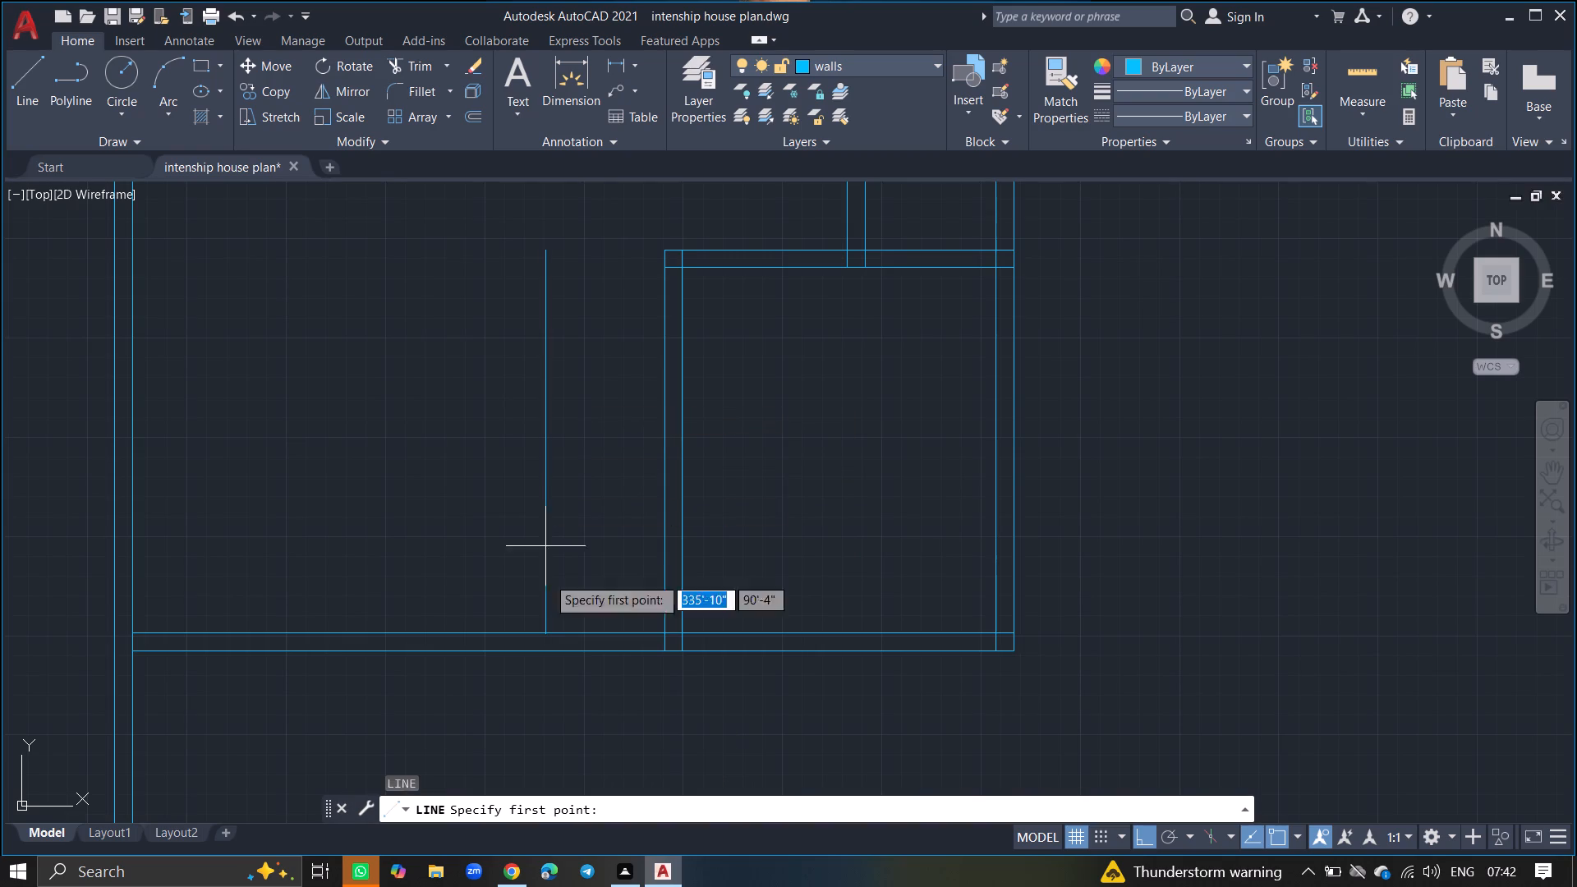
pyautogui.click(548, 641)
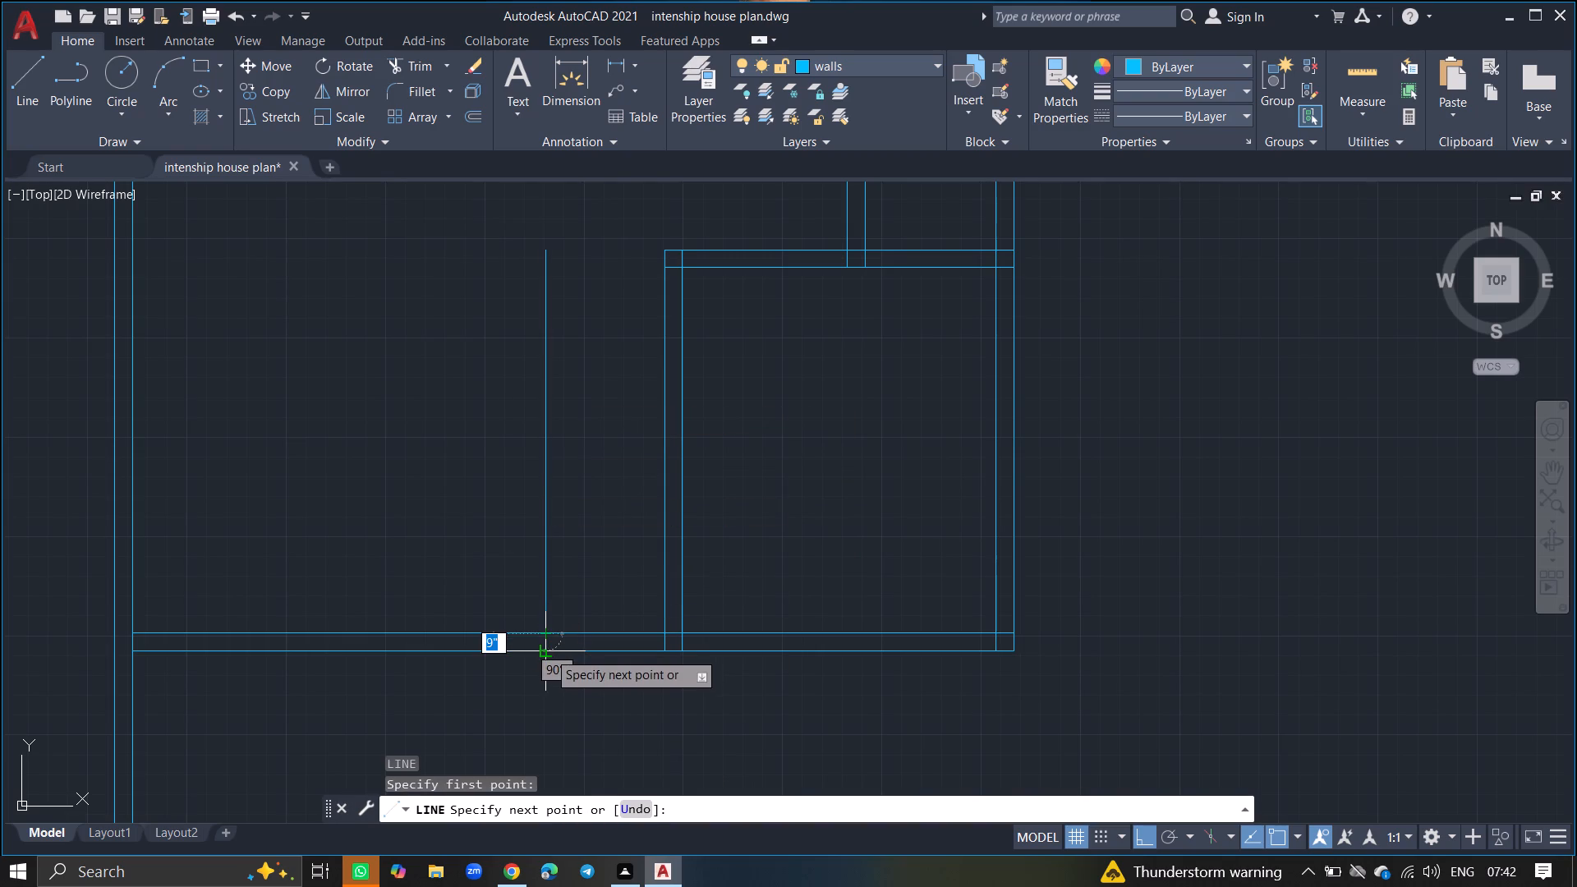
pyautogui.click(548, 651)
pyautogui.press('Return')
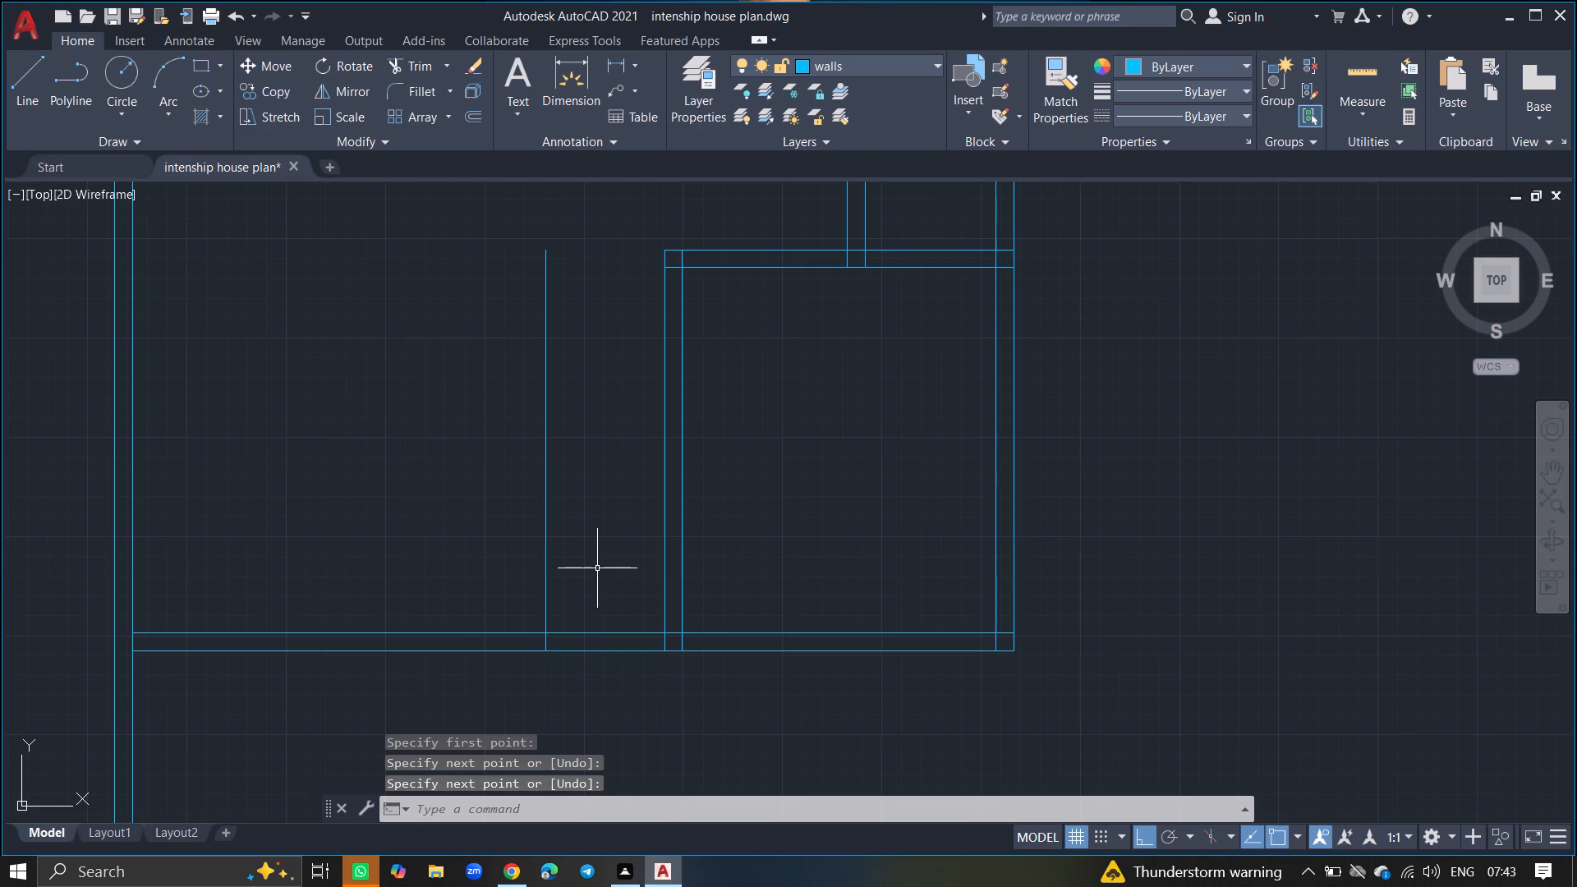
# Offset the long vertical line west of the southern room 9" to the west.
pyautogui.press('o')
pyautogui.write('FF')
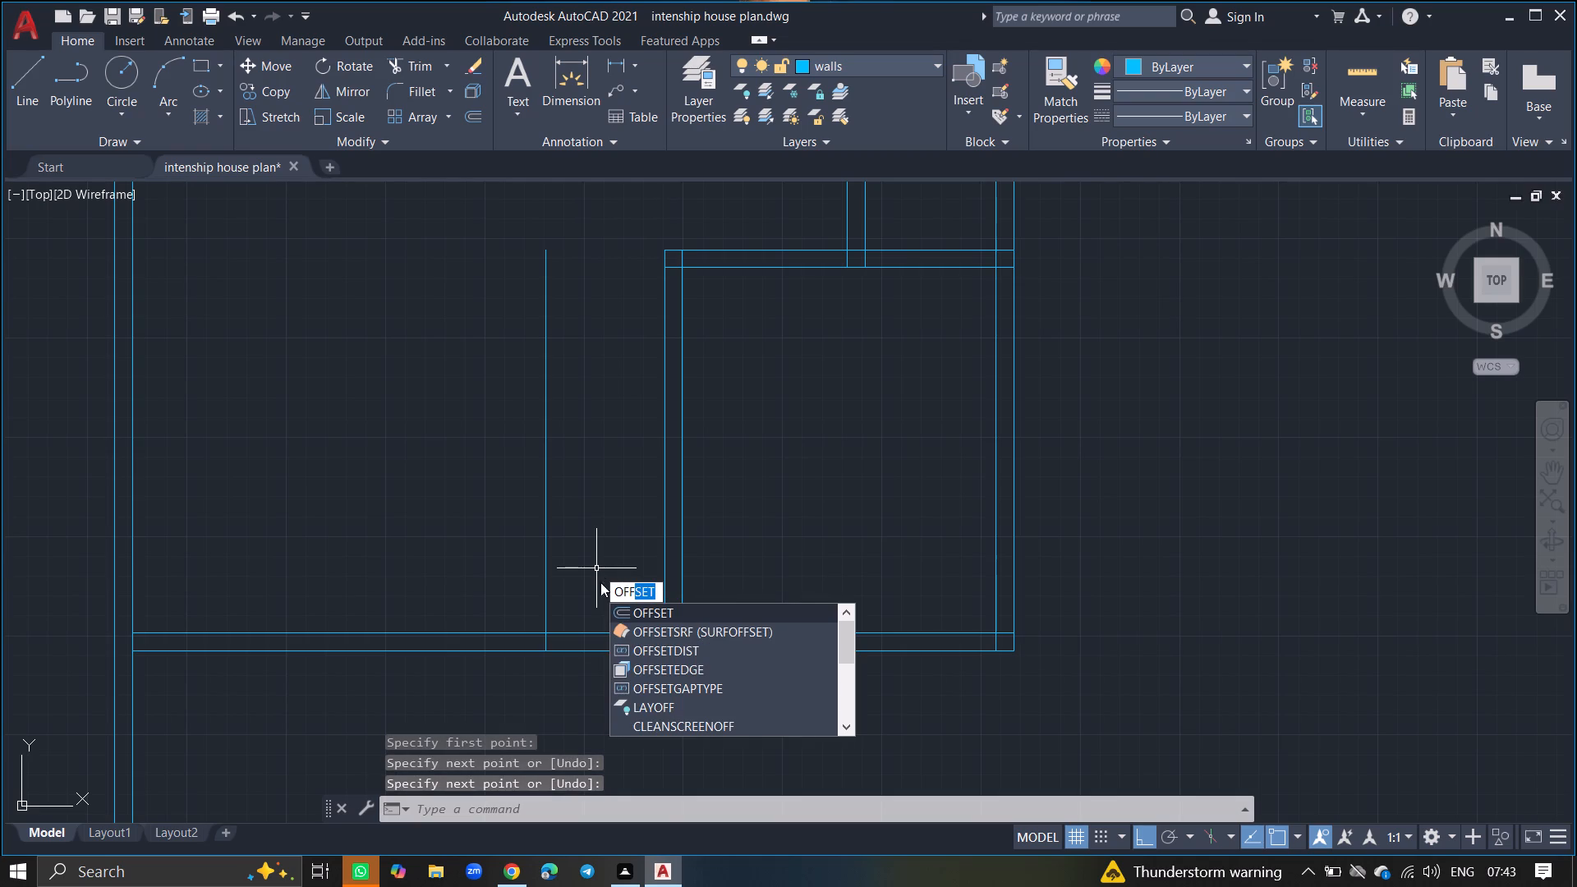
pyautogui.click(624, 609)
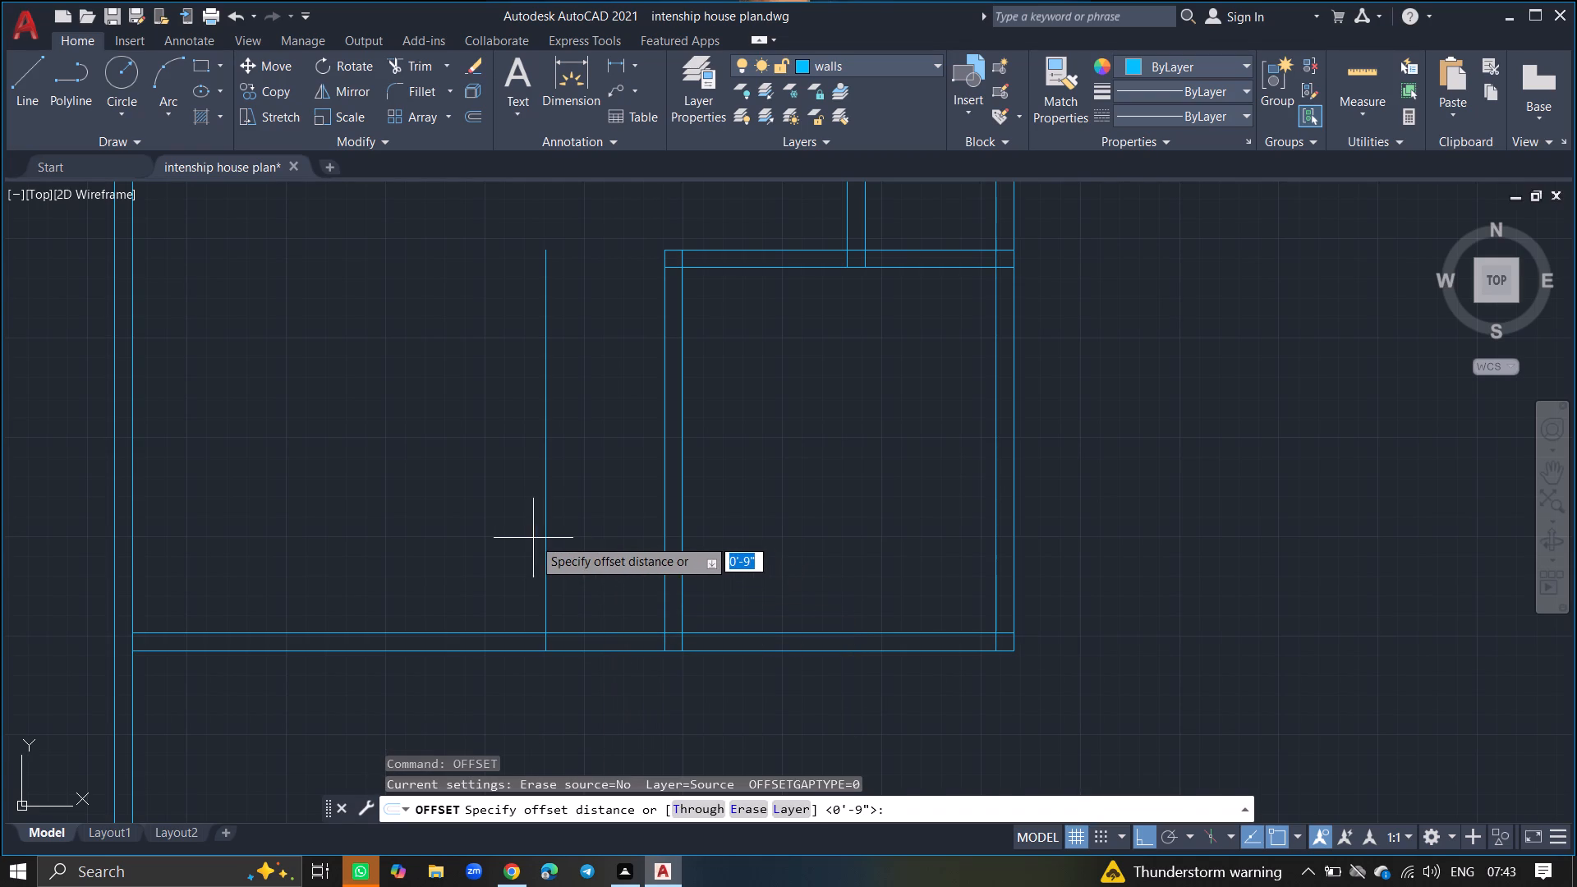
pyautogui.press('Return')
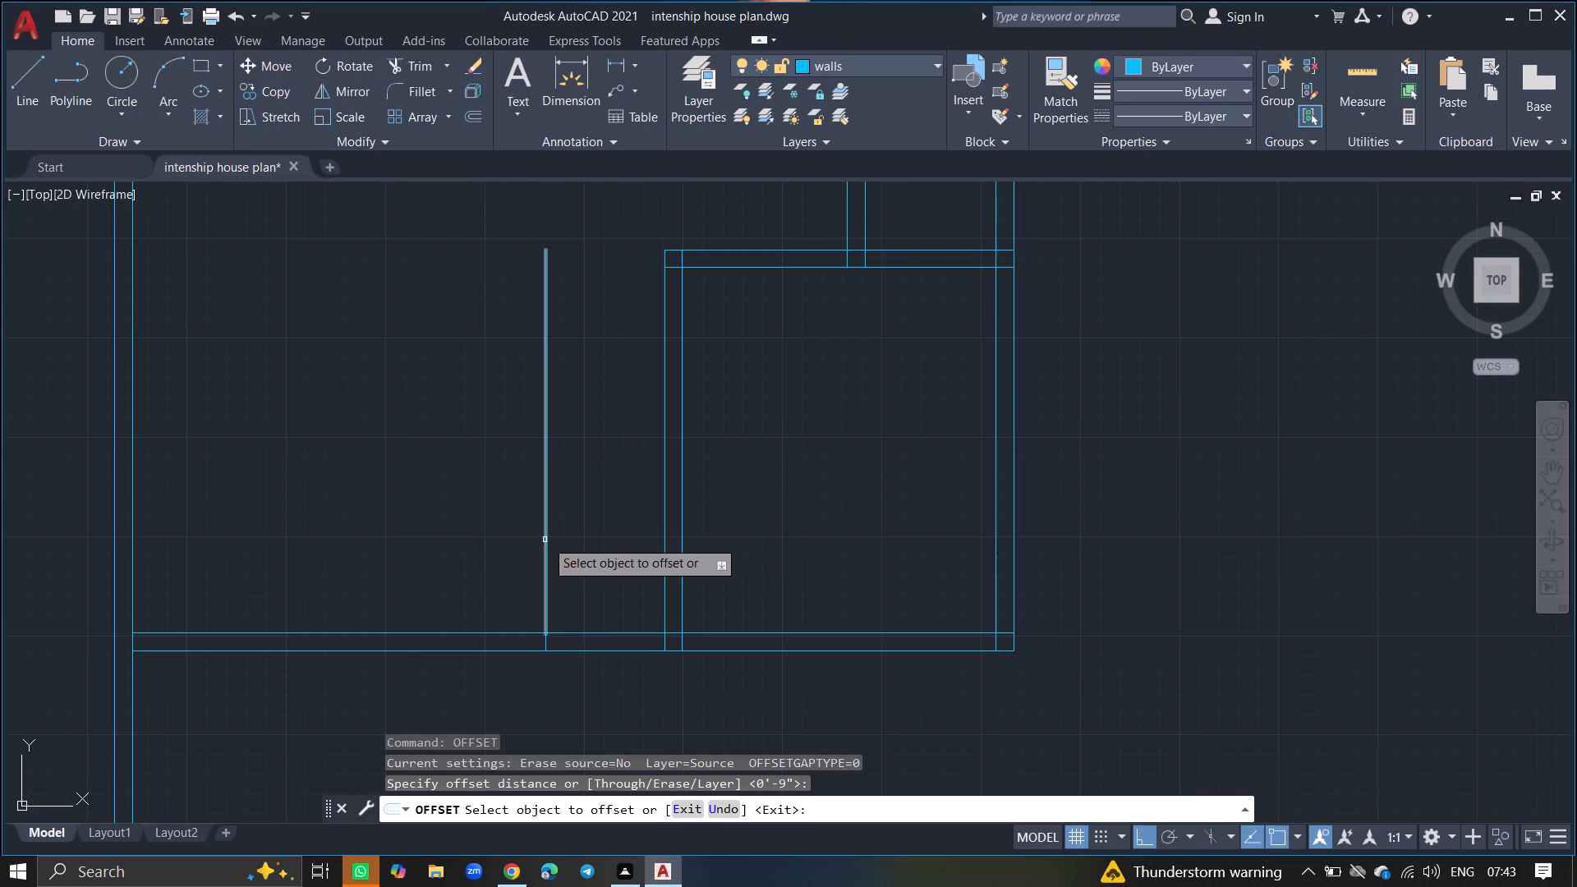
pyautogui.moveTo(545, 540); pyautogui.dragTo(482, 549)
pyautogui.click(482, 549)
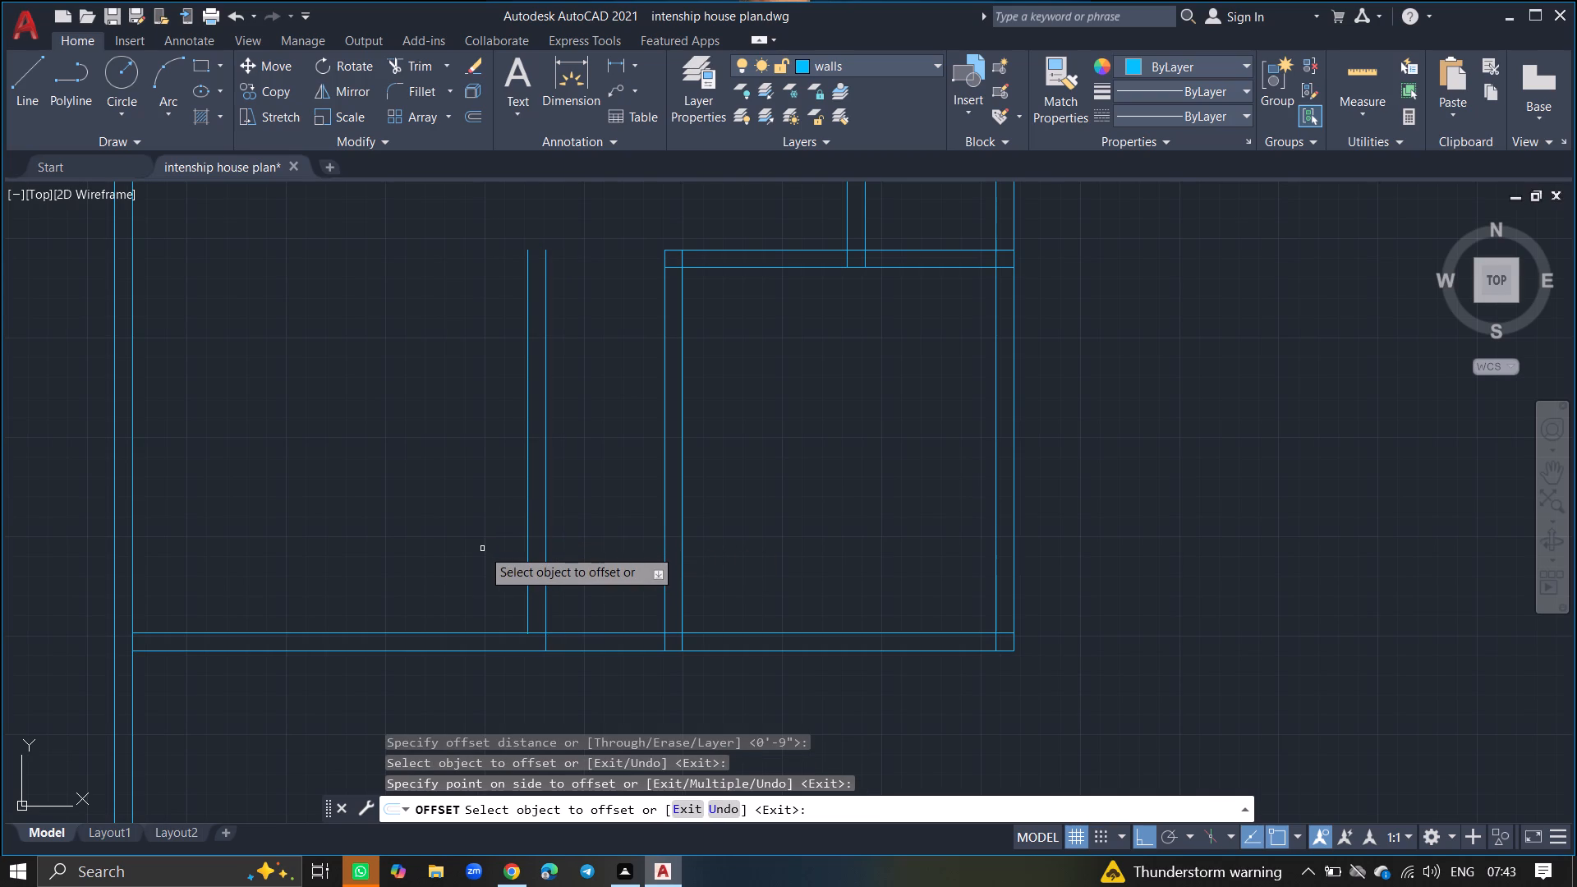
pyautogui.press('Return')
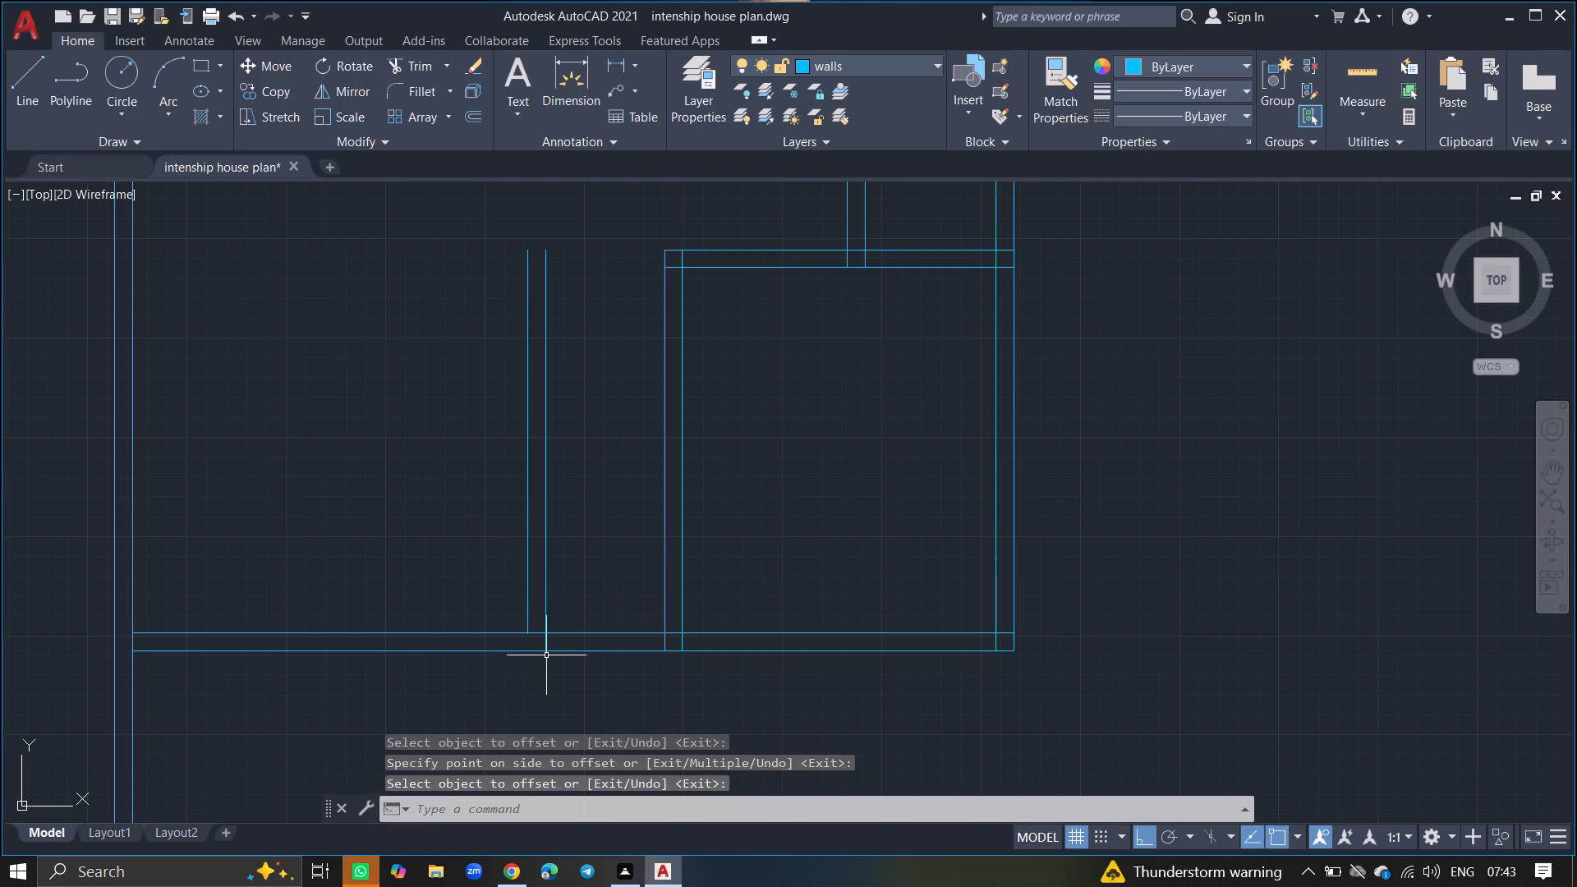
# Offset the short vertical segment crossing the south wall 9" to the west.
pyautogui.keyDown('ctrl'); pyautogui.scroll(4, 546, 655); pyautogui.keyUp('ctrl')
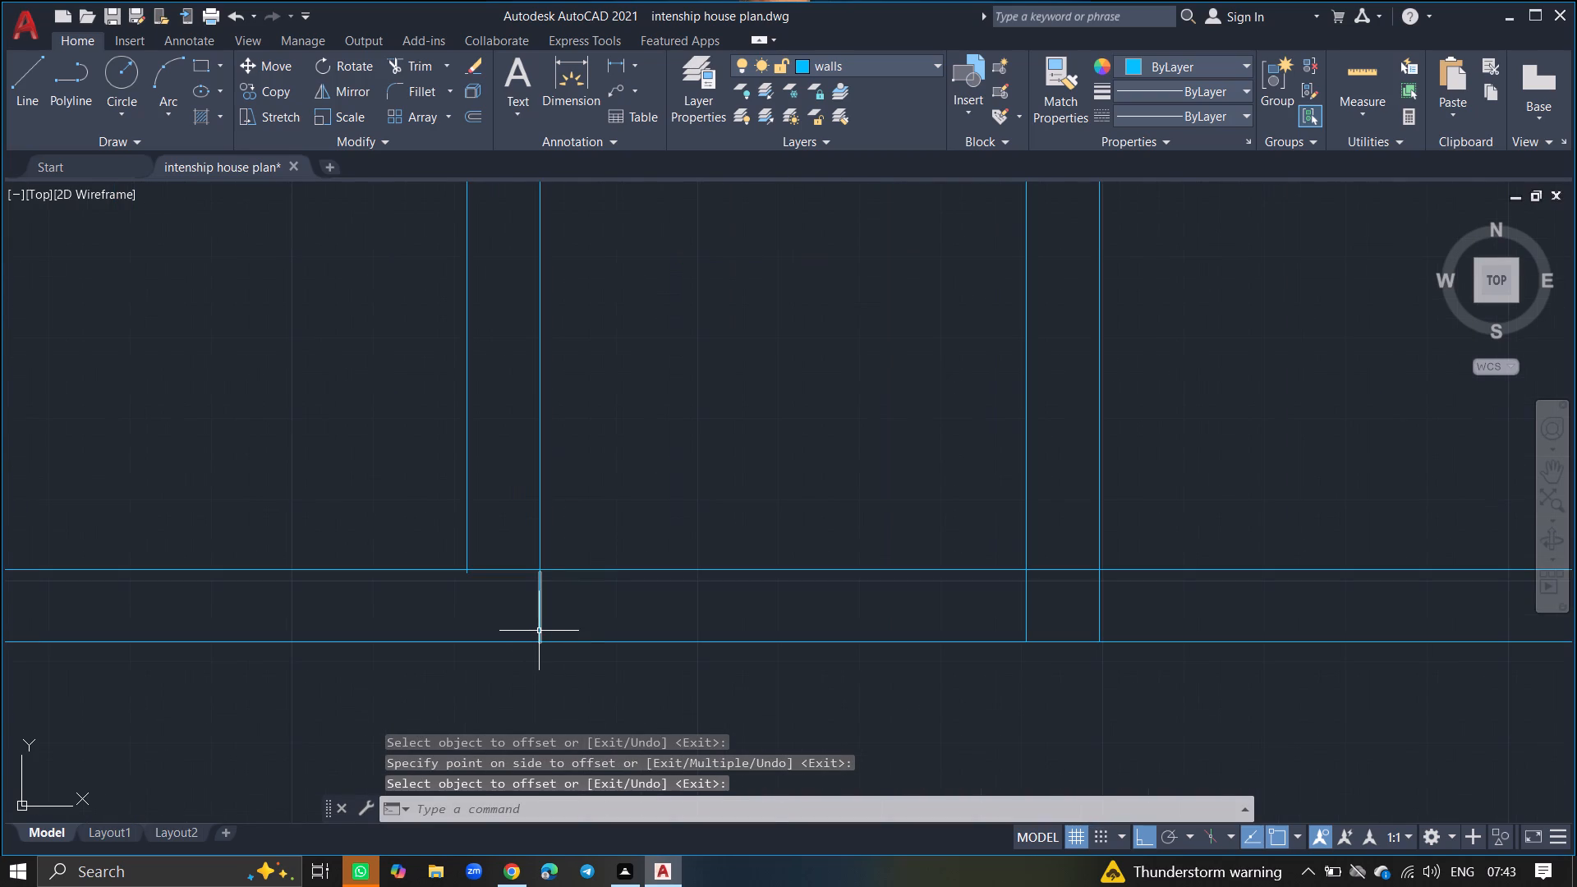
pyautogui.moveTo(539, 631); pyautogui.dragTo(496, 685)
pyautogui.write('OFFSET')
pyautogui.press('Return')
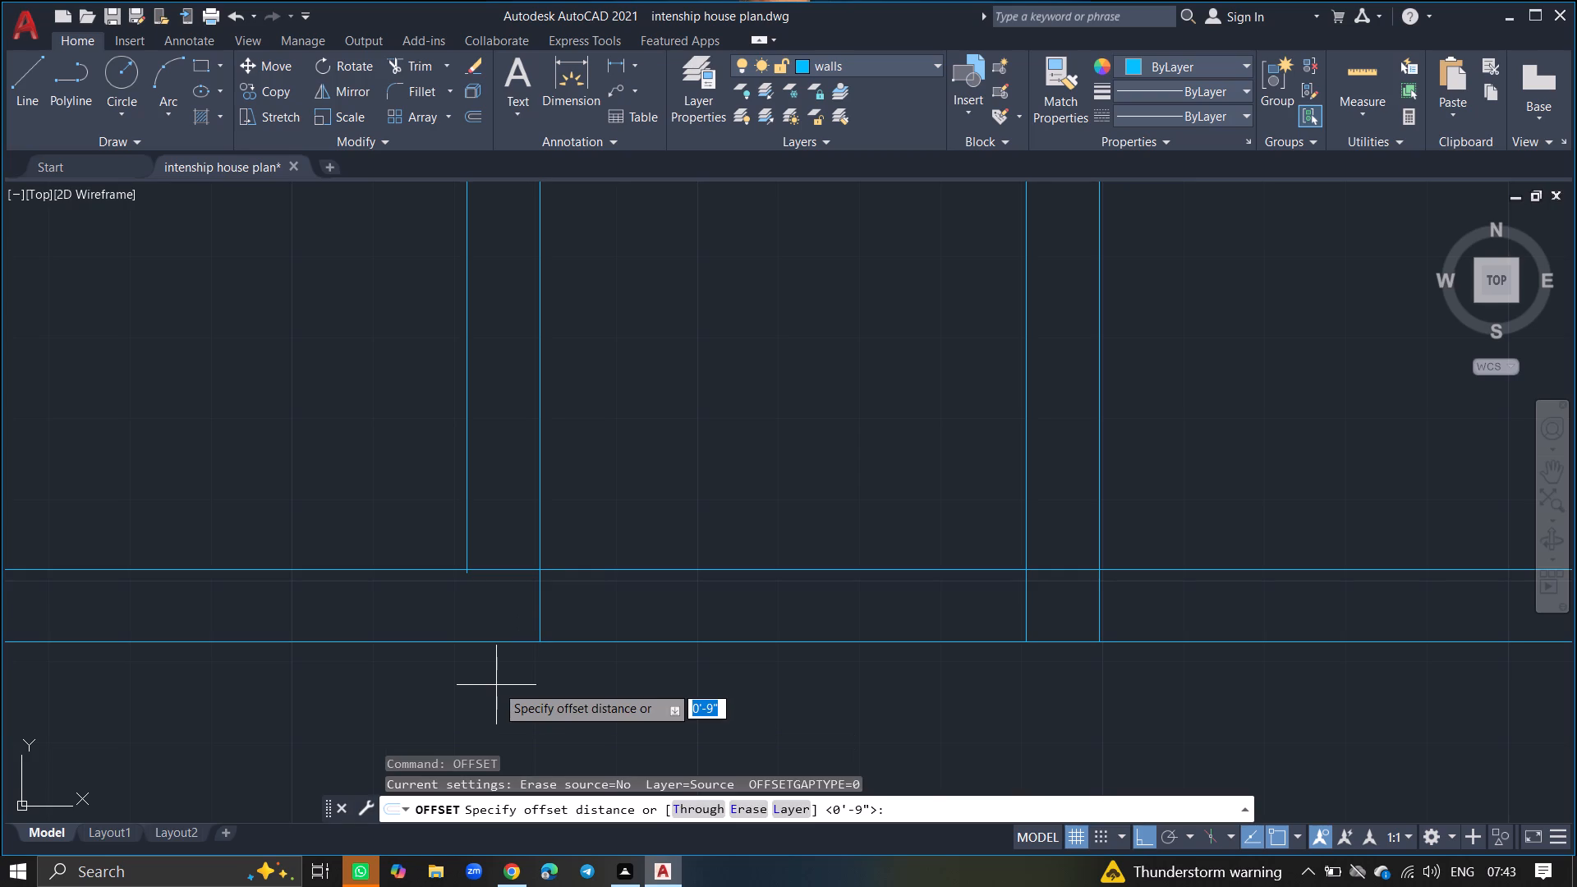
pyautogui.press('Return')
pyautogui.click(471, 690)
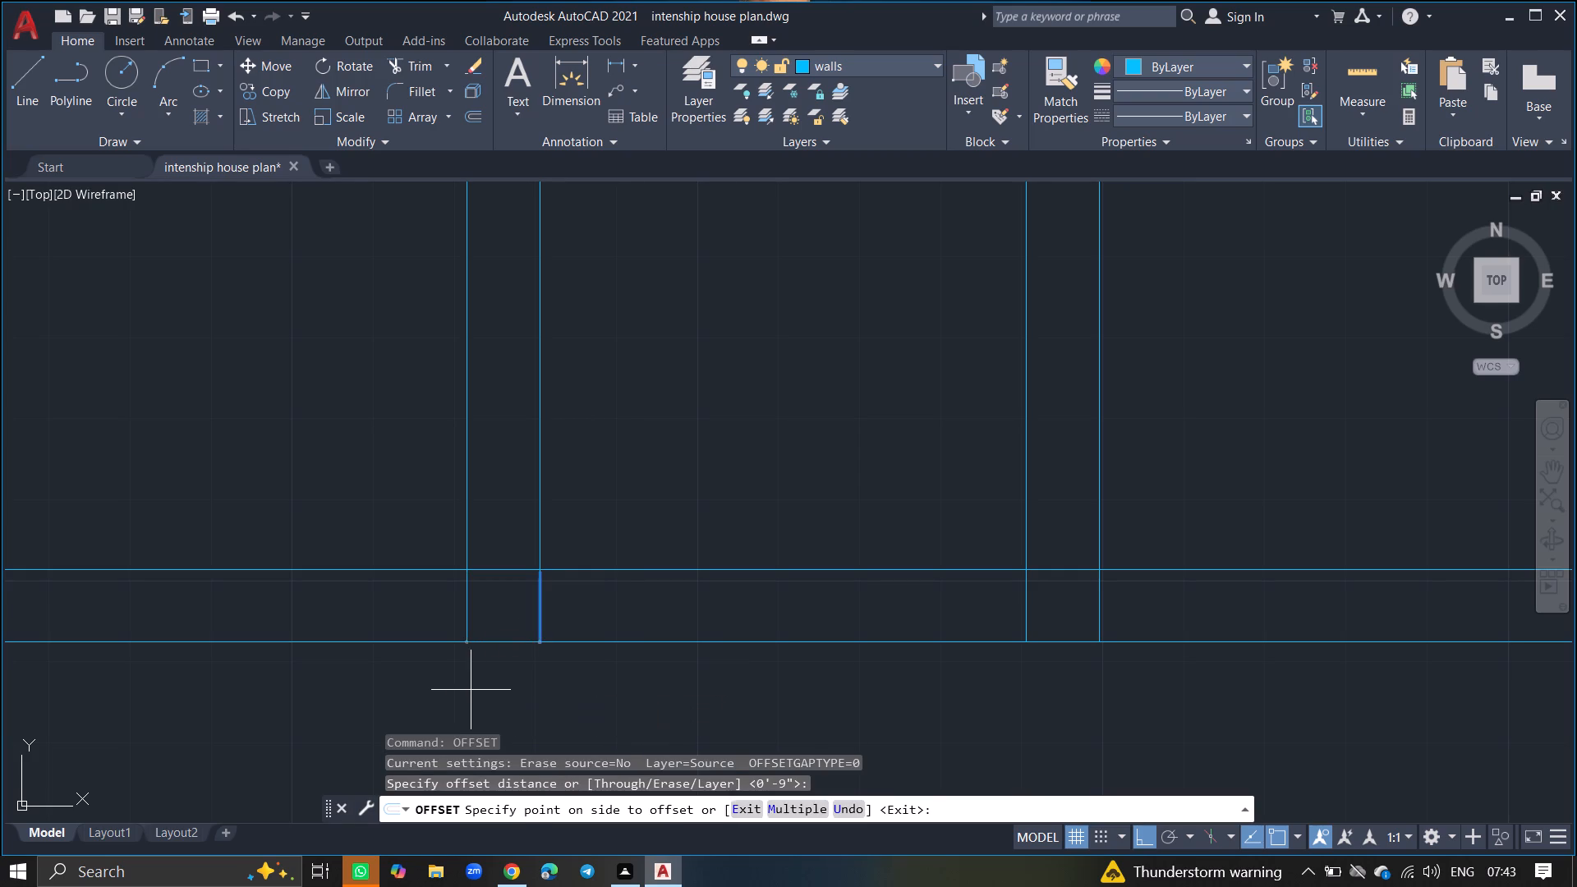
pyautogui.press('Return')
# Offset the inner south wall line west of the southern room 9' to the north.
pyautogui.keyDown('ctrl'); pyautogui.scroll(-4, 471, 690); pyautogui.keyUp('ctrl')
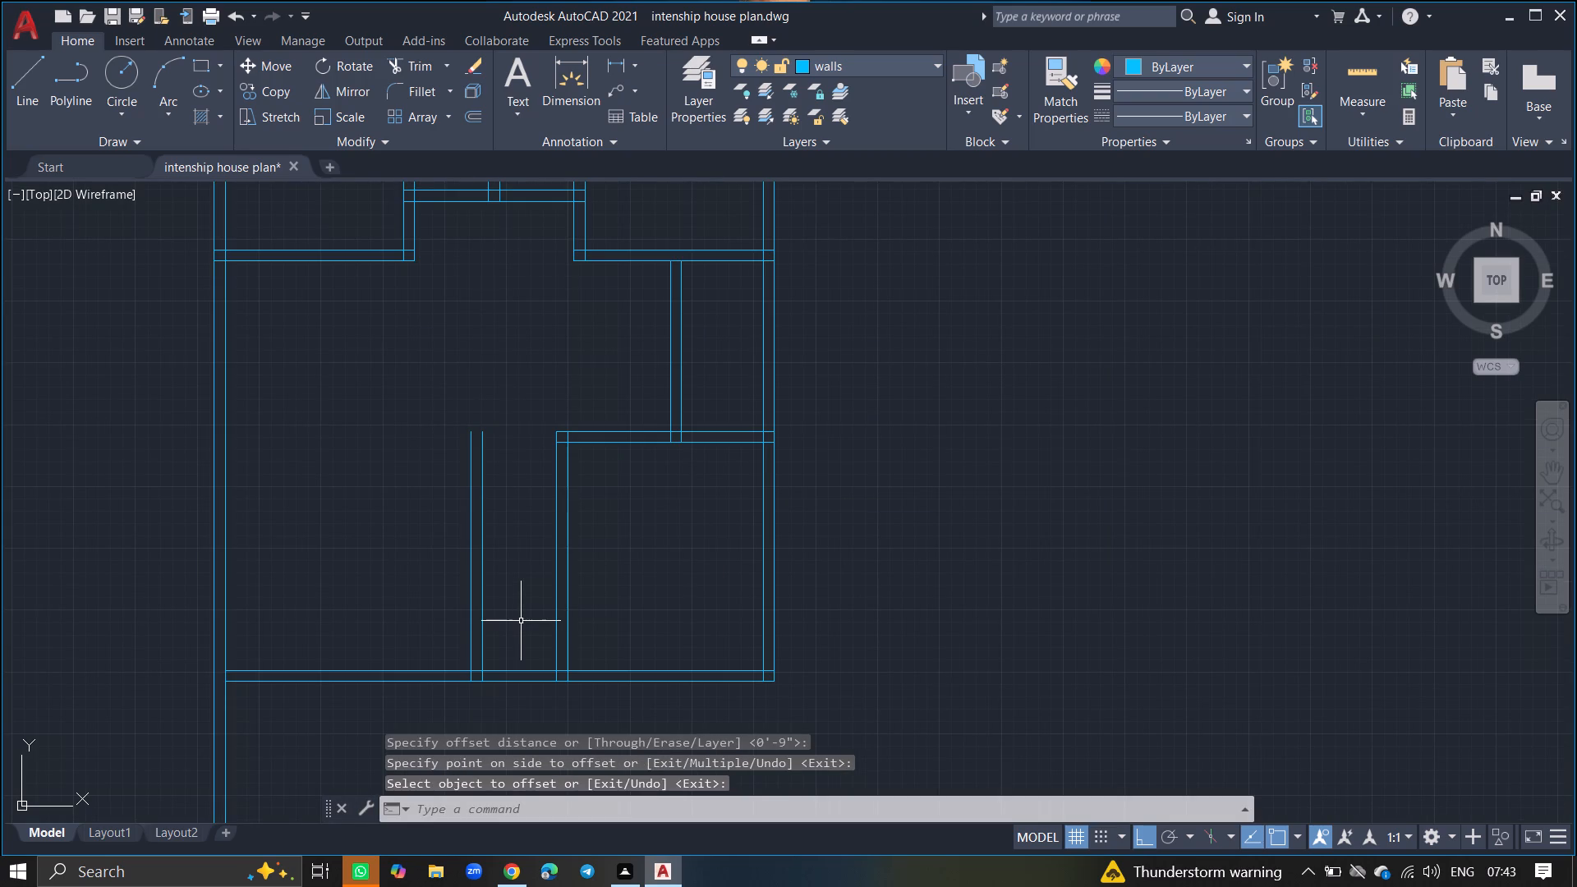
pyautogui.press('o')
pyautogui.write('FF')
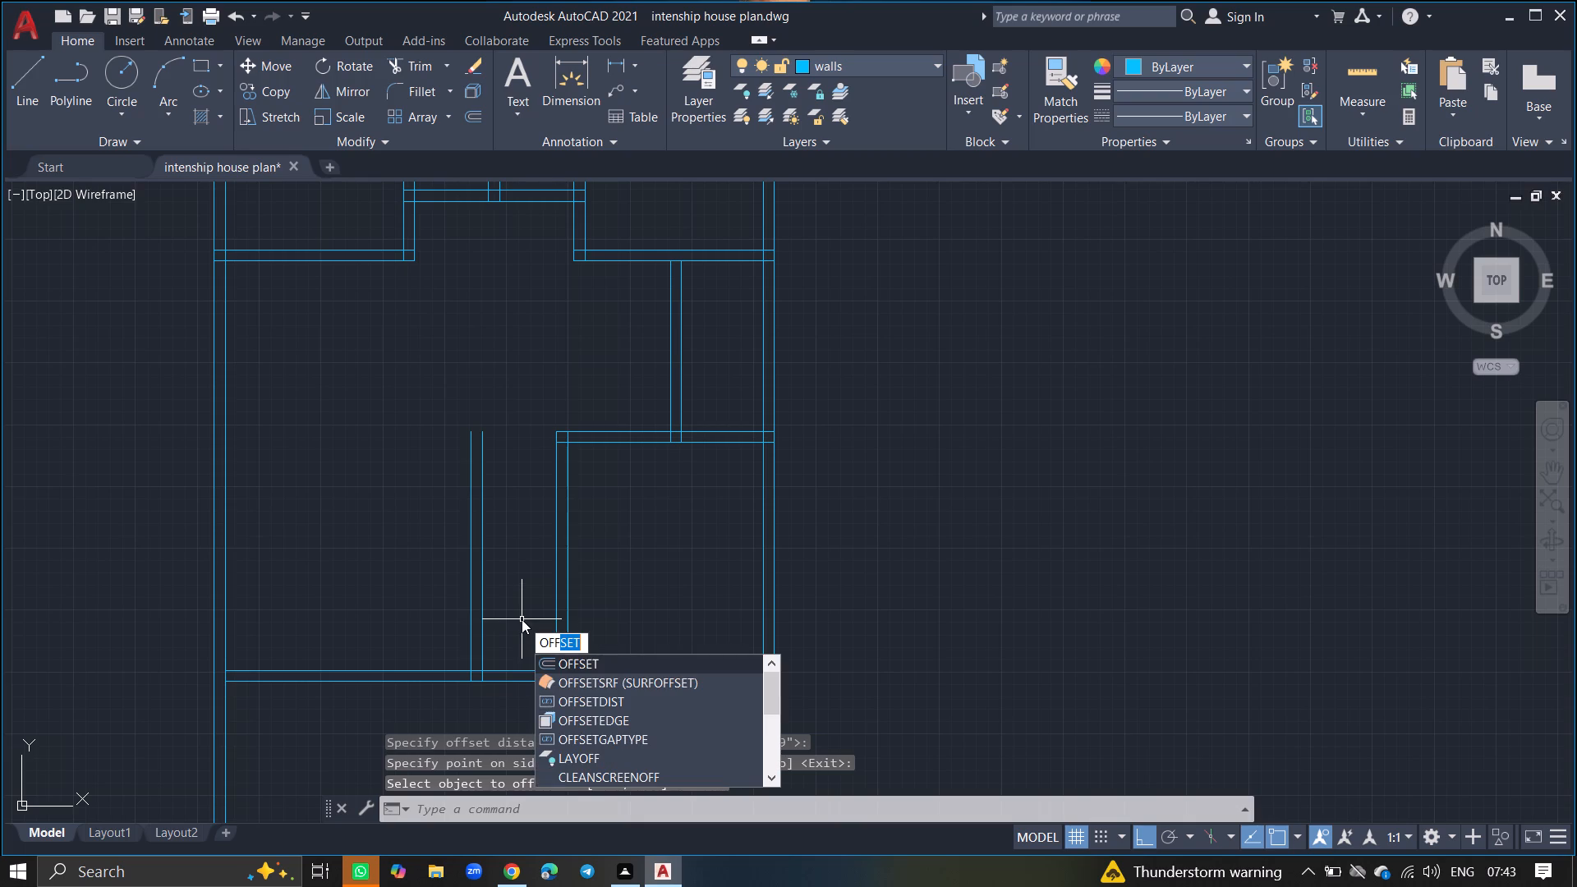
pyautogui.click(549, 657)
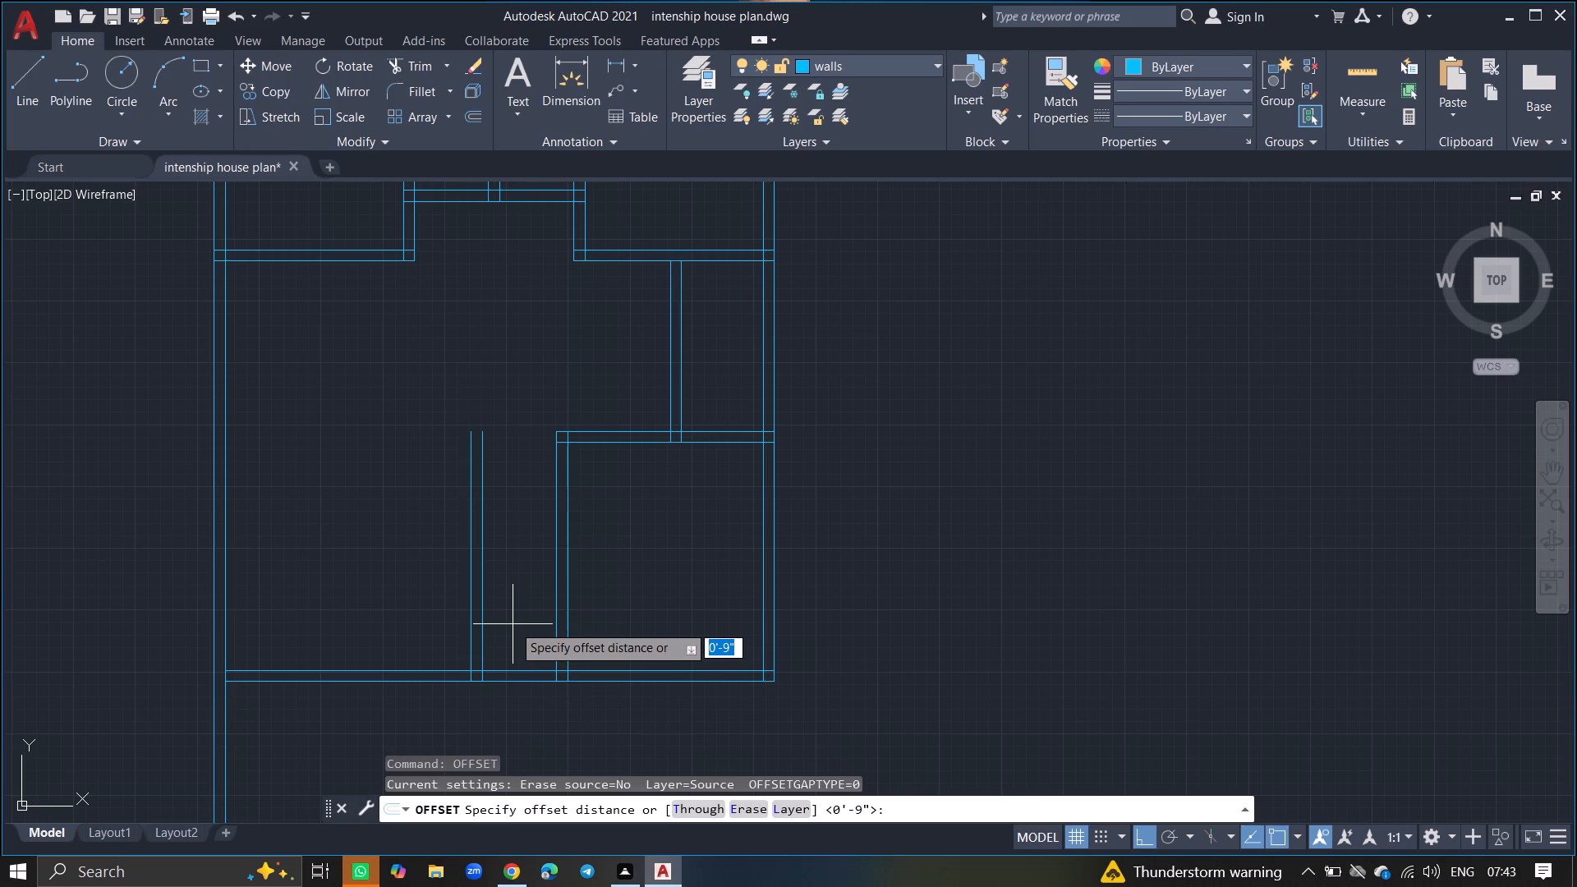
pyautogui.press('9')
pyautogui.press("'")
pyautogui.press('Return')
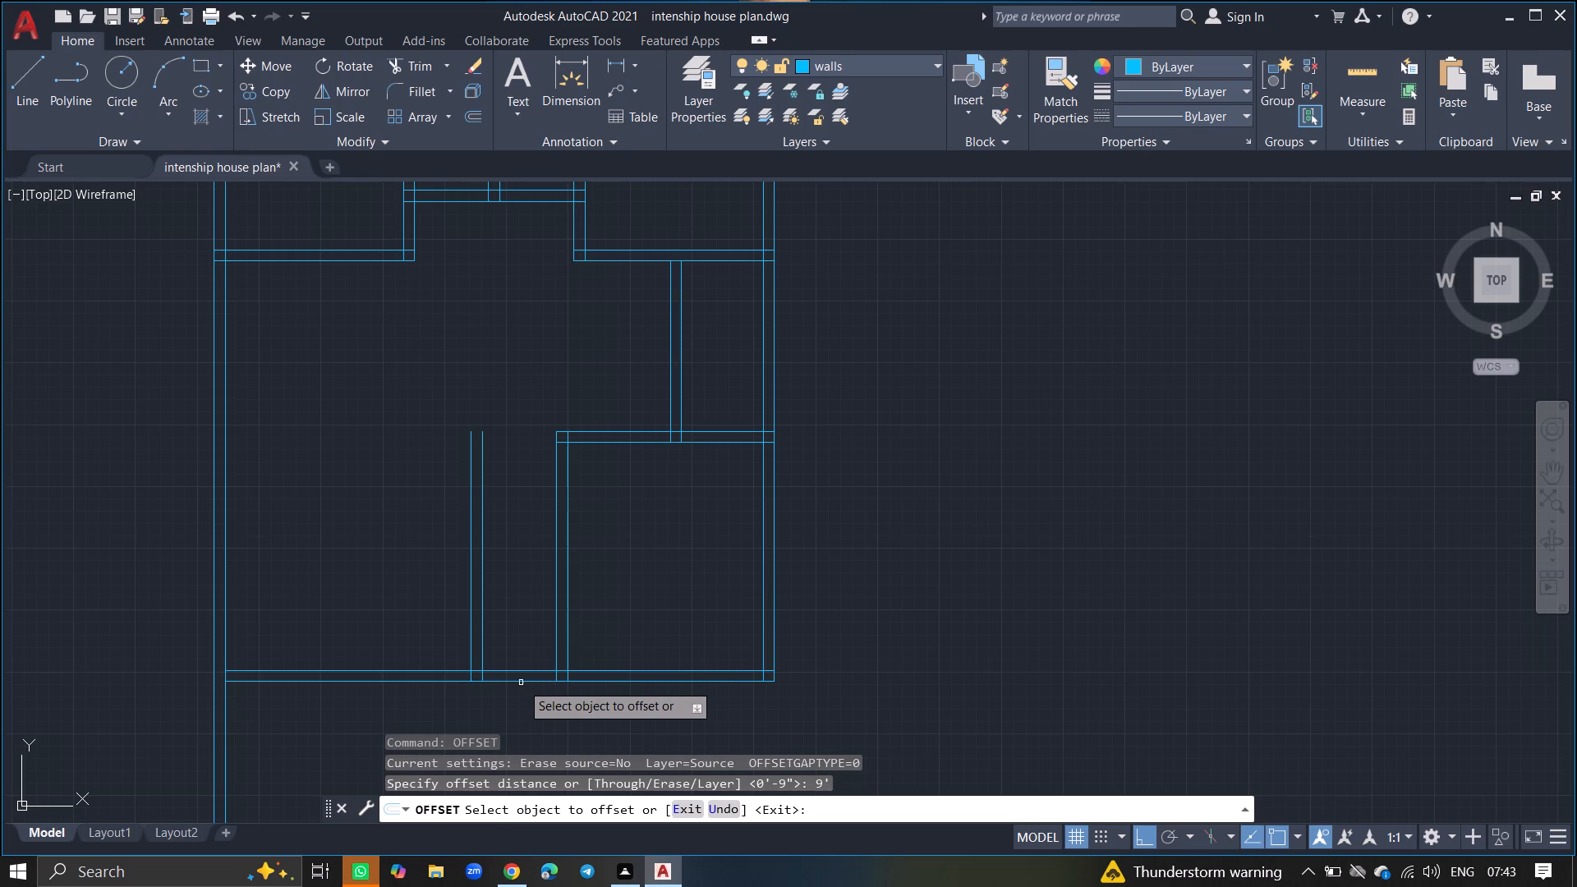
pyautogui.moveTo(522, 669); pyautogui.dragTo(523, 600)
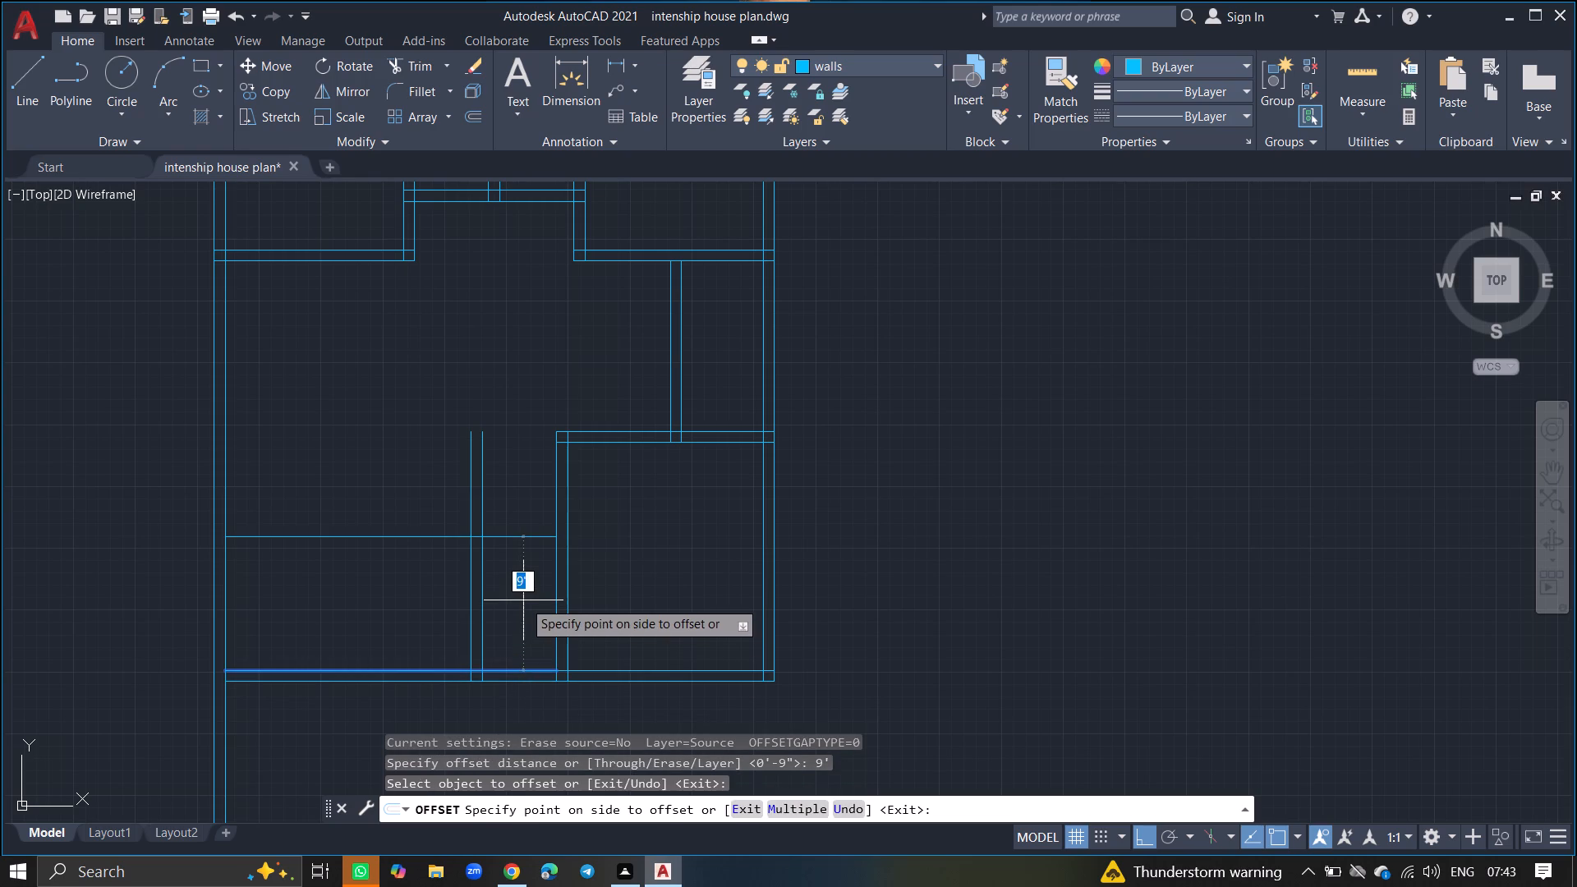
pyautogui.click(523, 600)
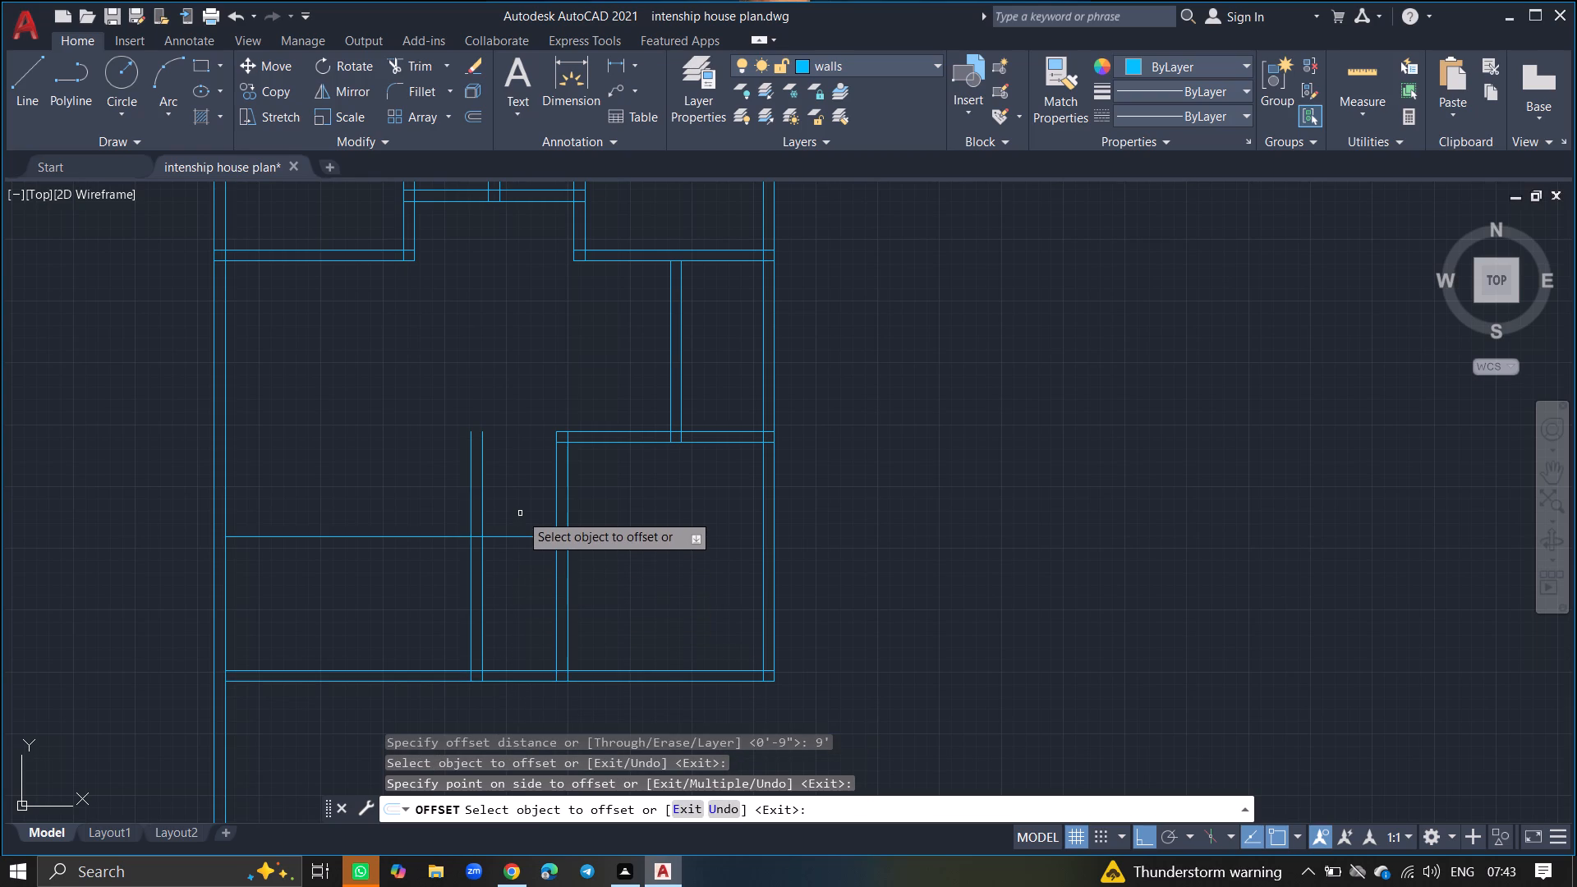
pyautogui.keyDown('ctrl'); pyautogui.scroll(5, 520, 513); pyautogui.keyUp('ctrl')
pyautogui.press('Return')
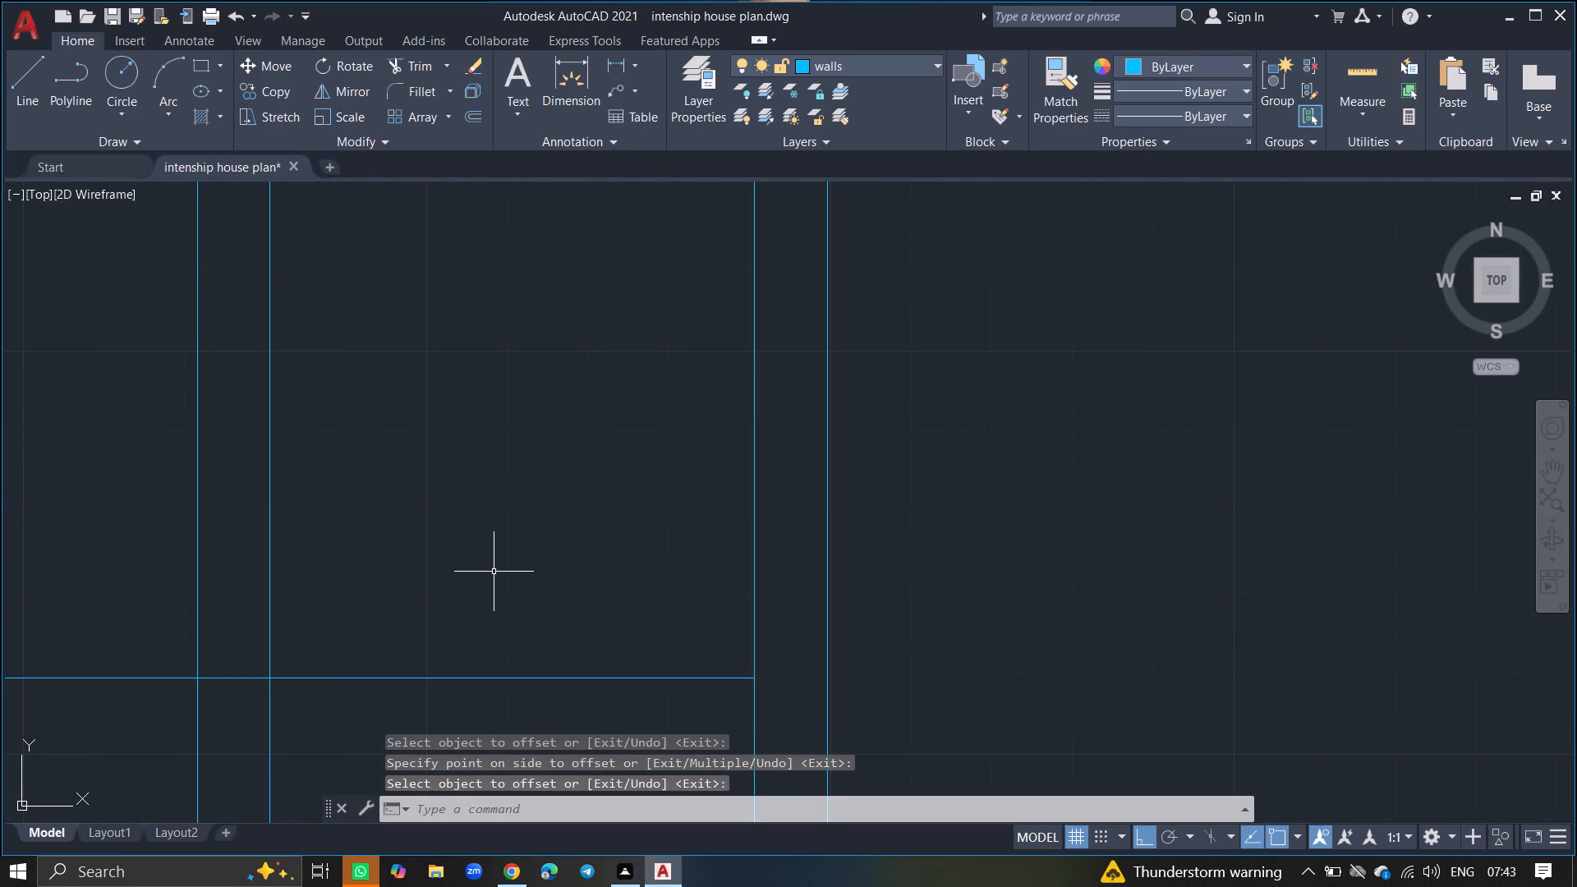
# Extend the new horizontal line's east end to the inner line of the southern room's west wall.
pyautogui.write('EX')
pyautogui.press('Return')
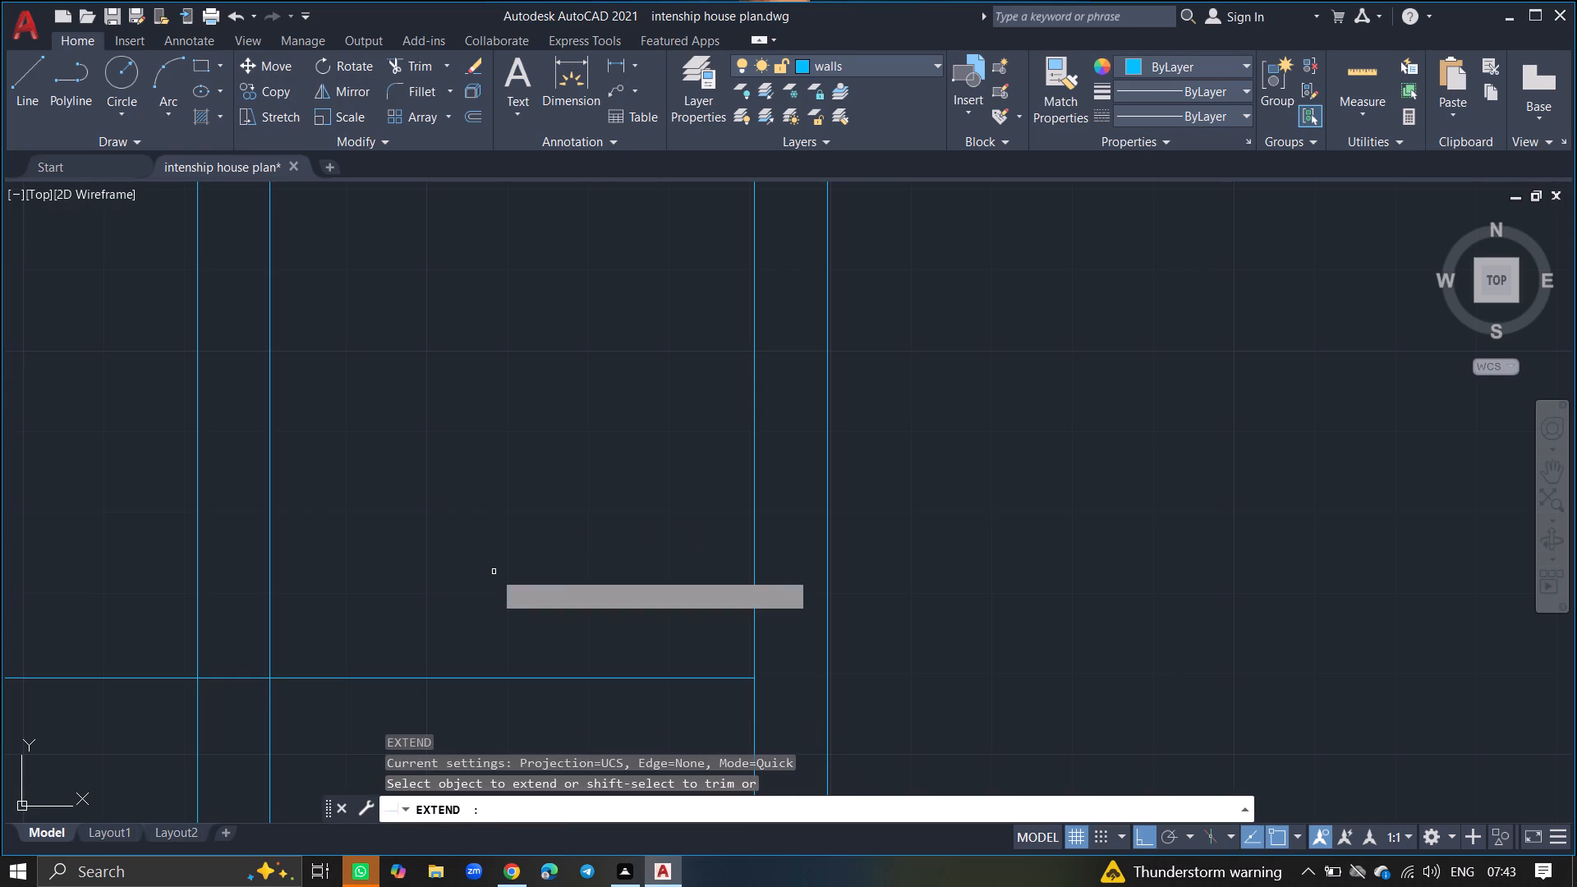
pyautogui.click(517, 677)
pyautogui.press('Return')
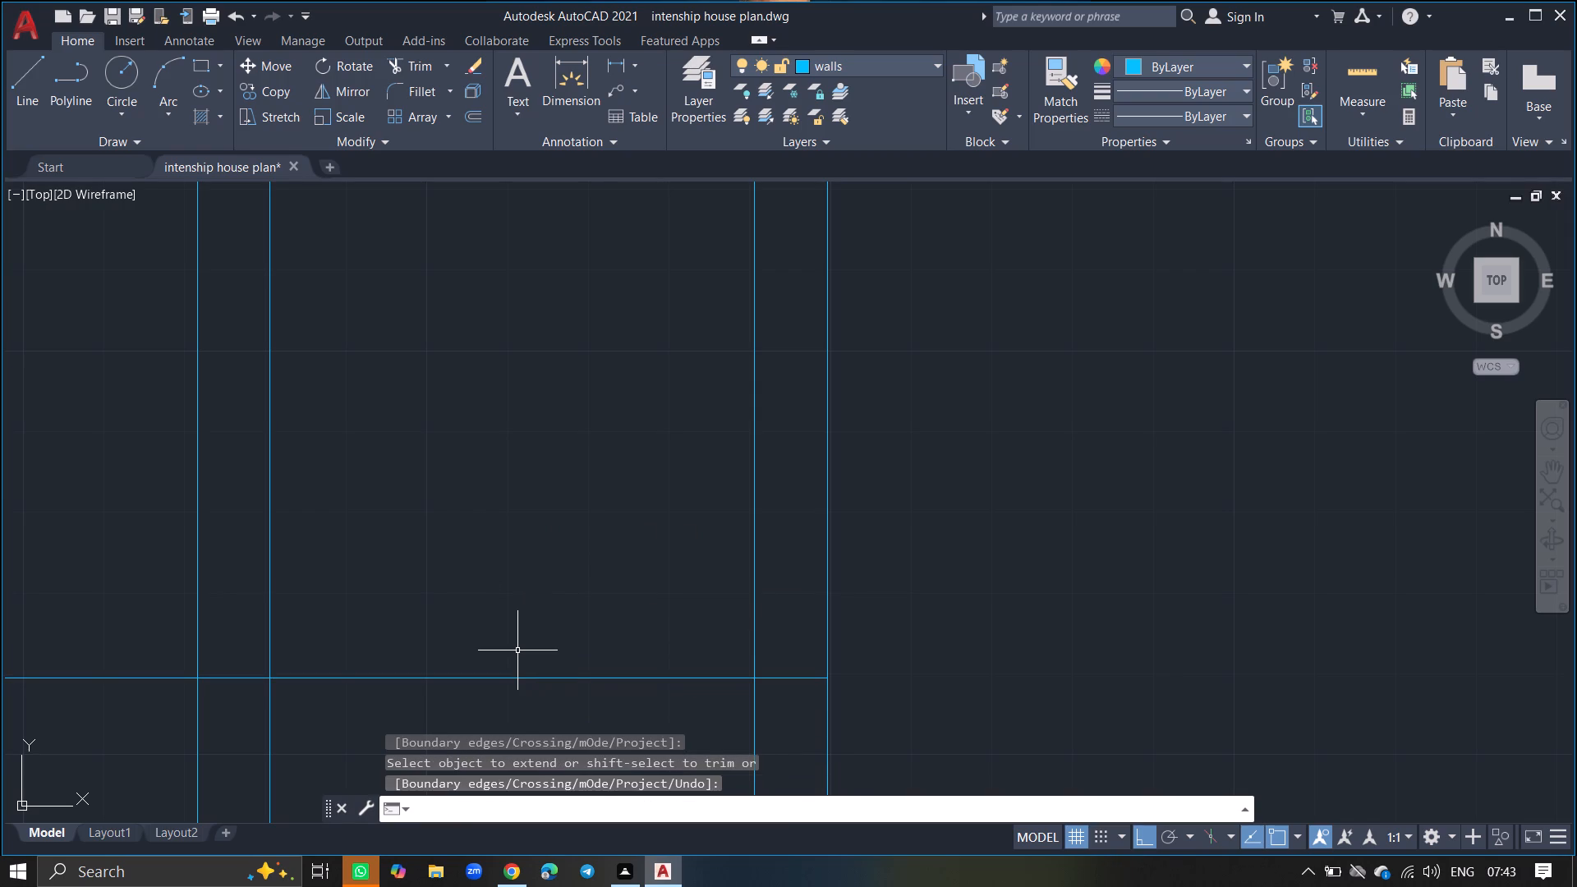
# Offset the extended horizontal line 9" to the north to form a double-line wall.
pyautogui.write('OFFSET')
pyautogui.press('Return')
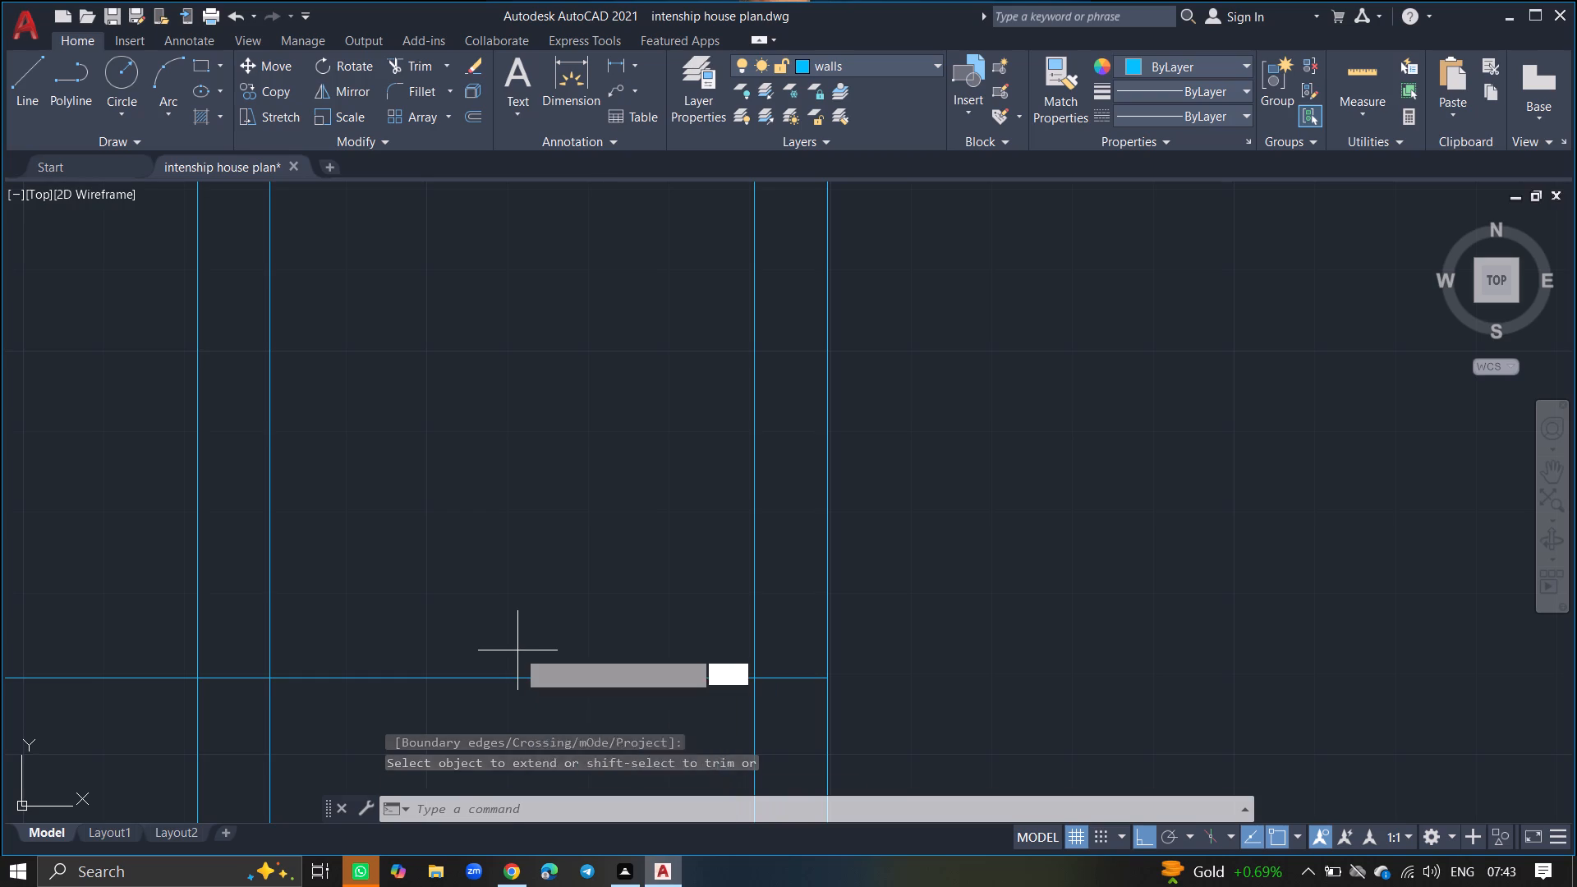
pyautogui.press('9')
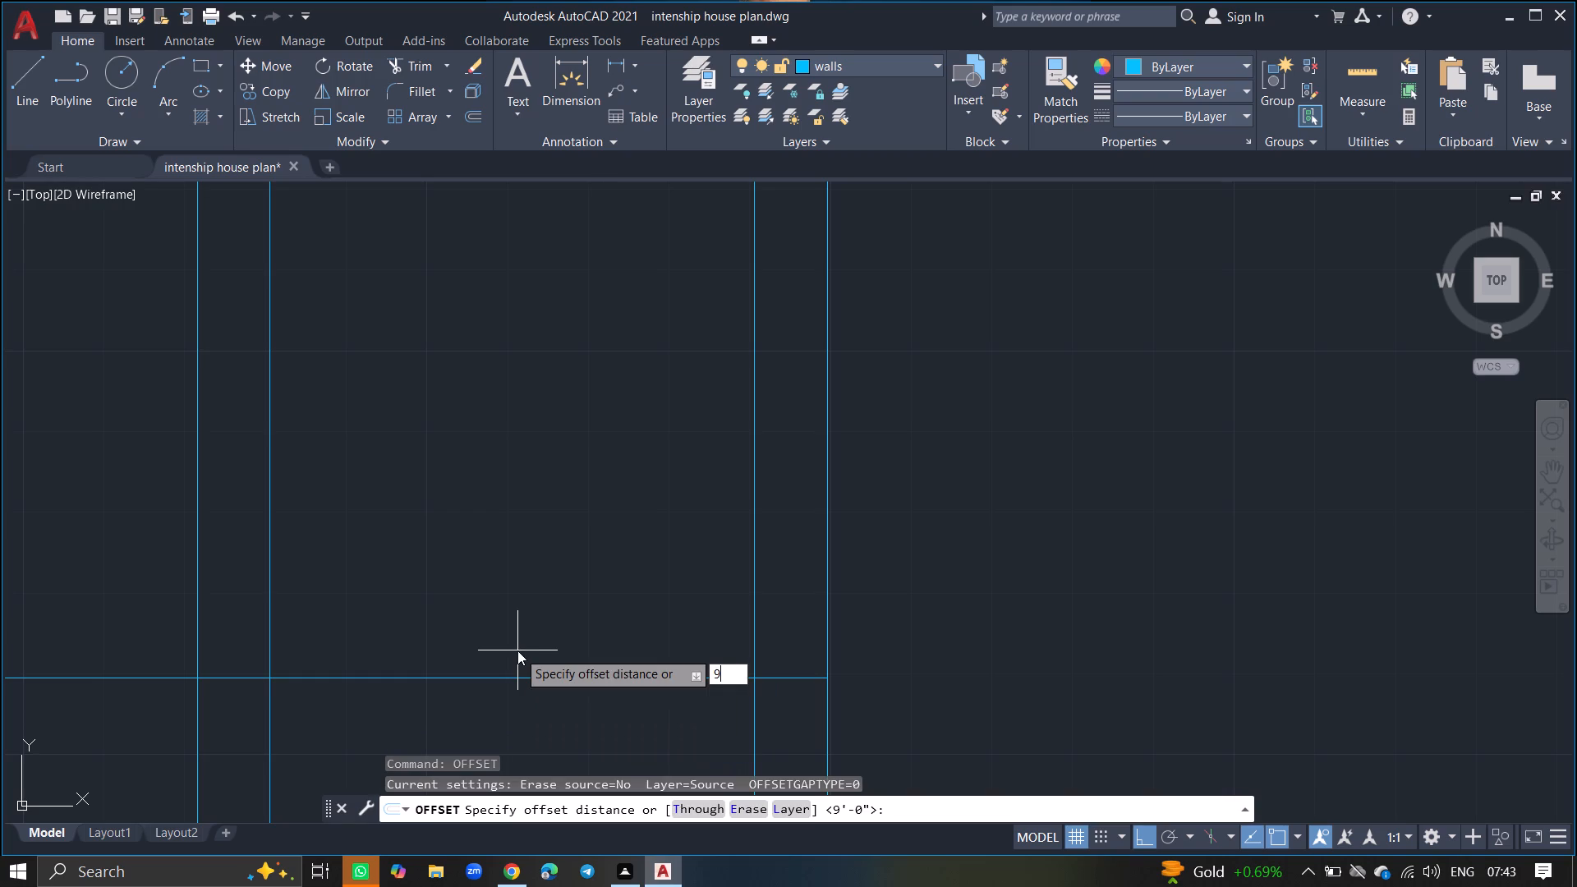
pyautogui.hotkey('shift', '"')
pyautogui.press('Return')
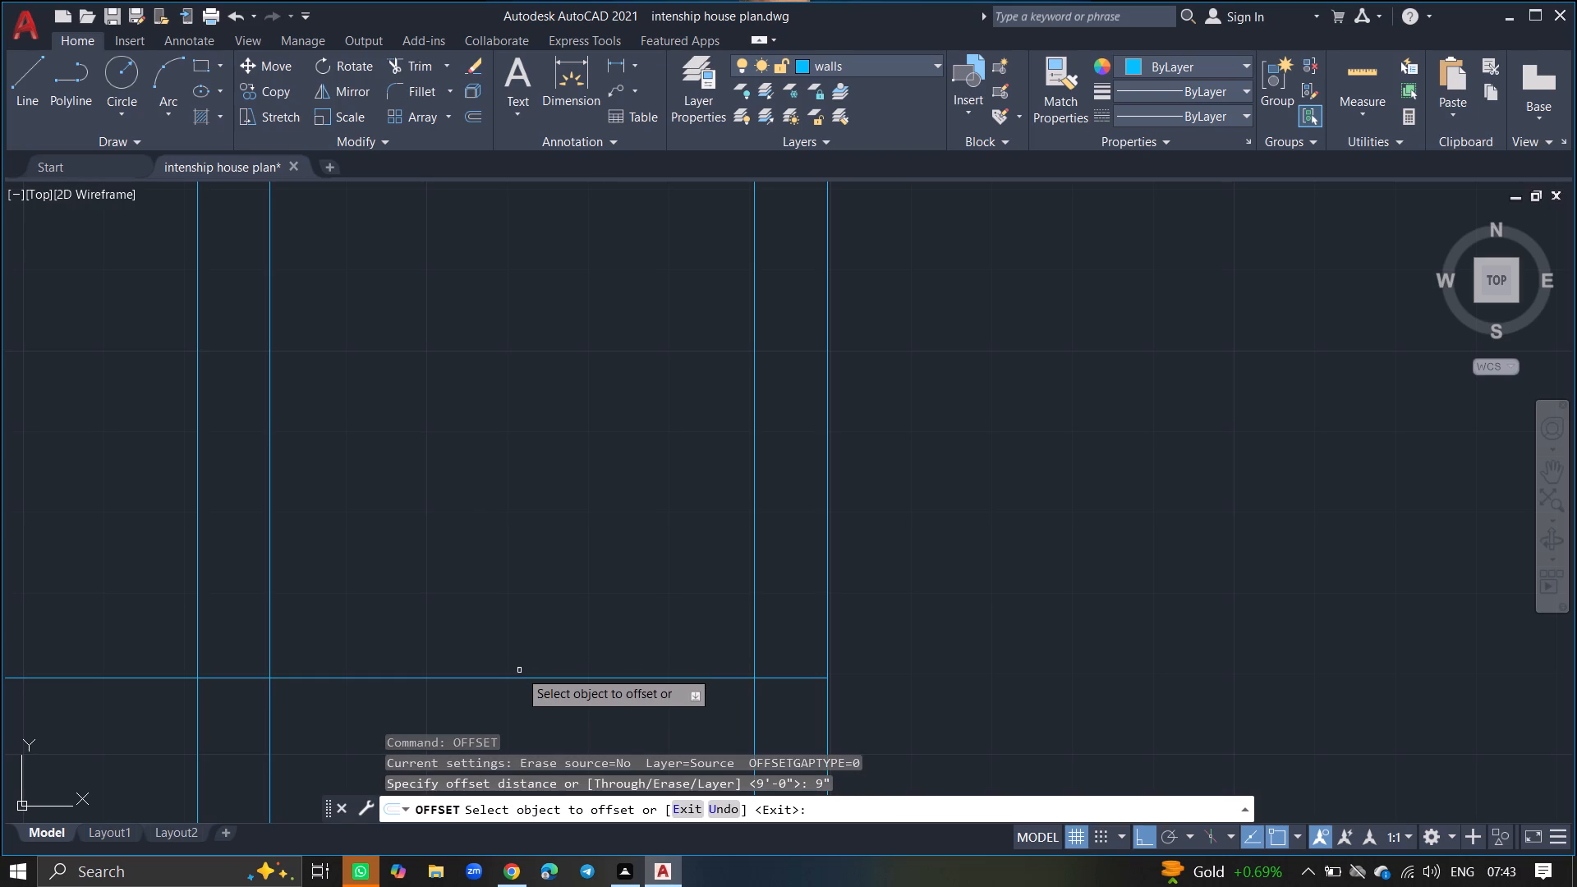
pyautogui.click(519, 679)
pyautogui.click(517, 607)
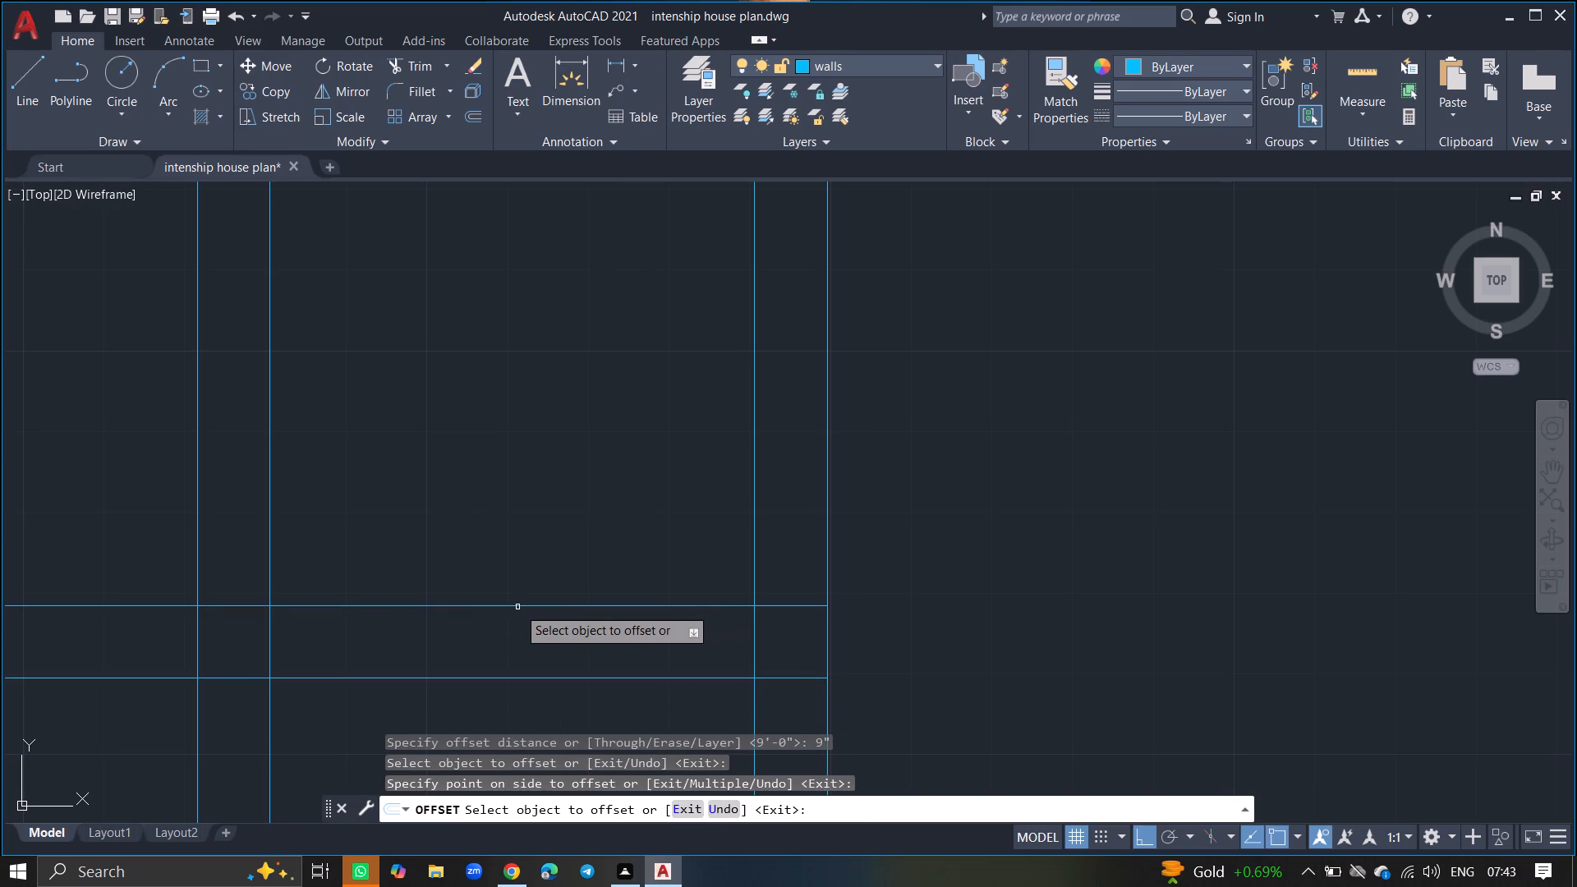
pyautogui.keyDown('ctrl'); pyautogui.scroll(-3, 517, 607); pyautogui.keyUp('ctrl')
pyautogui.press('Return')
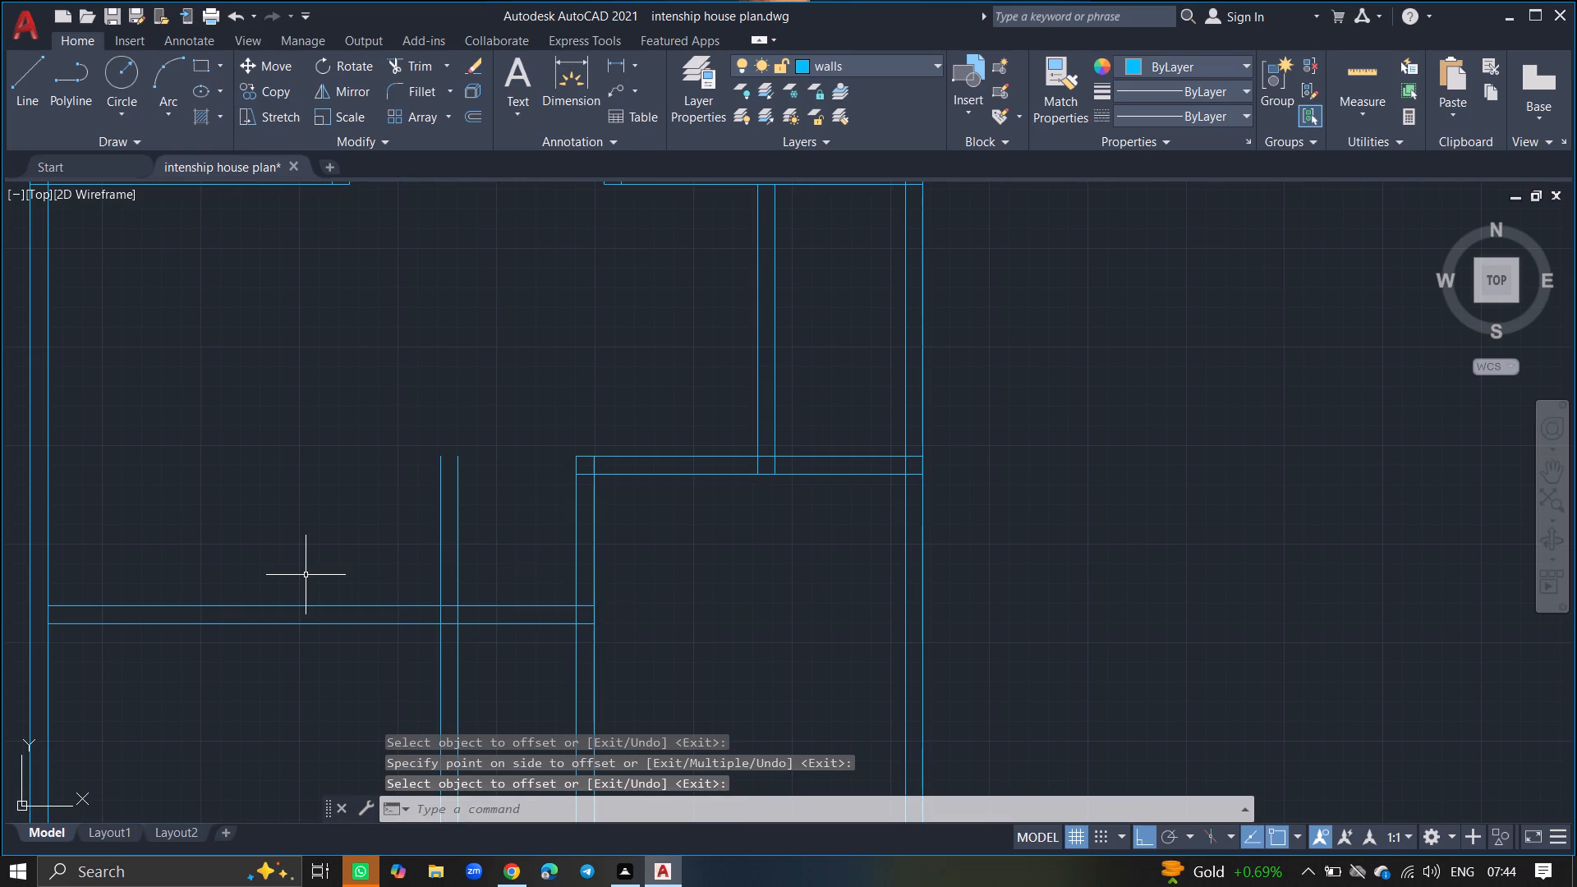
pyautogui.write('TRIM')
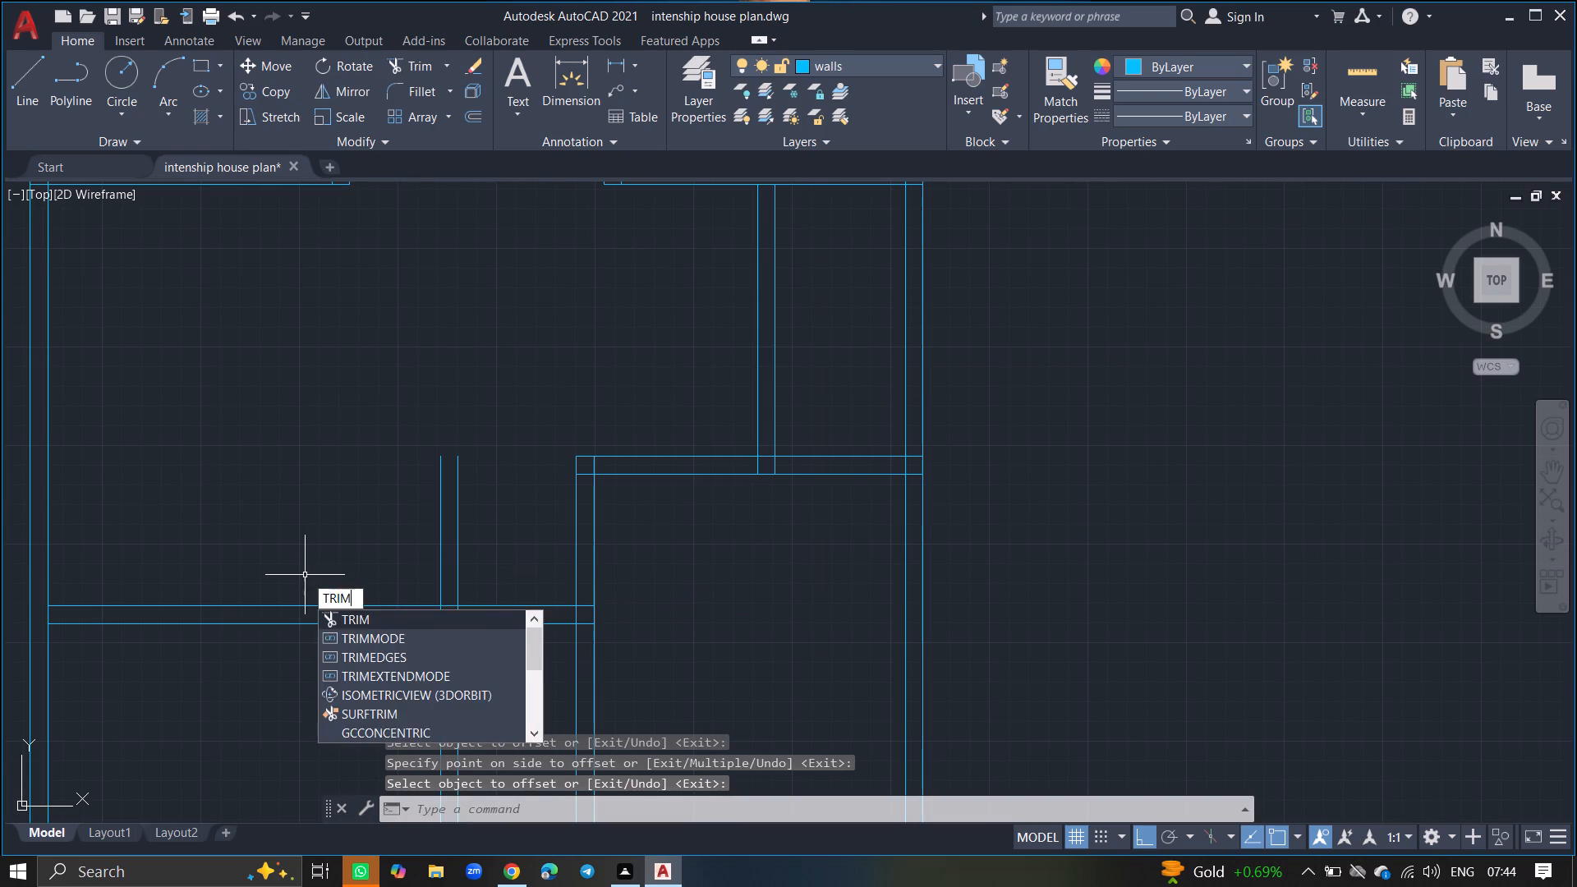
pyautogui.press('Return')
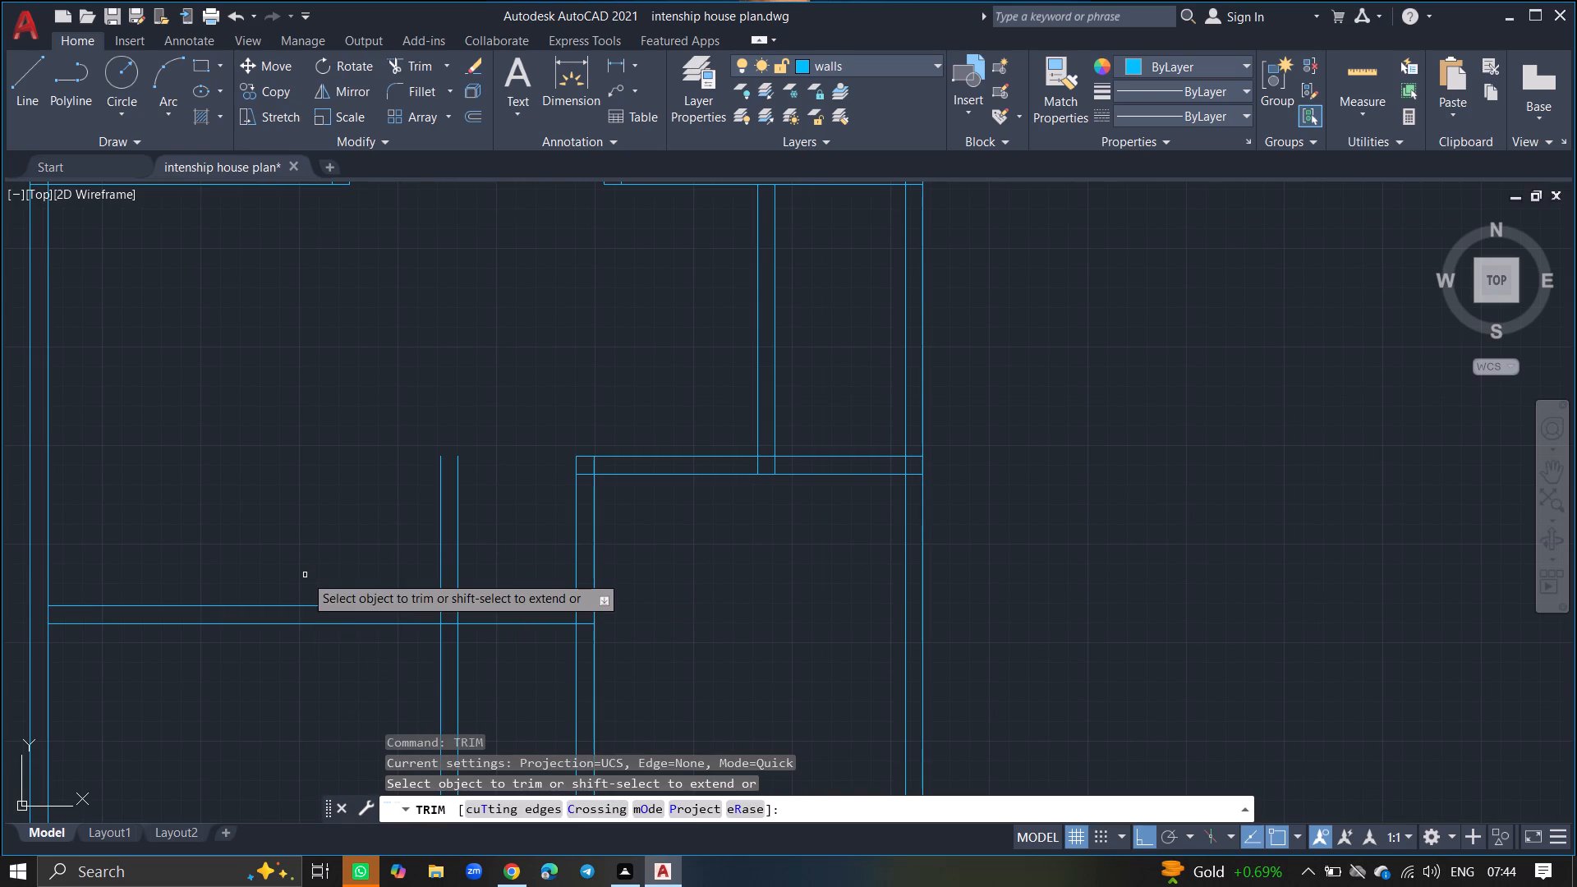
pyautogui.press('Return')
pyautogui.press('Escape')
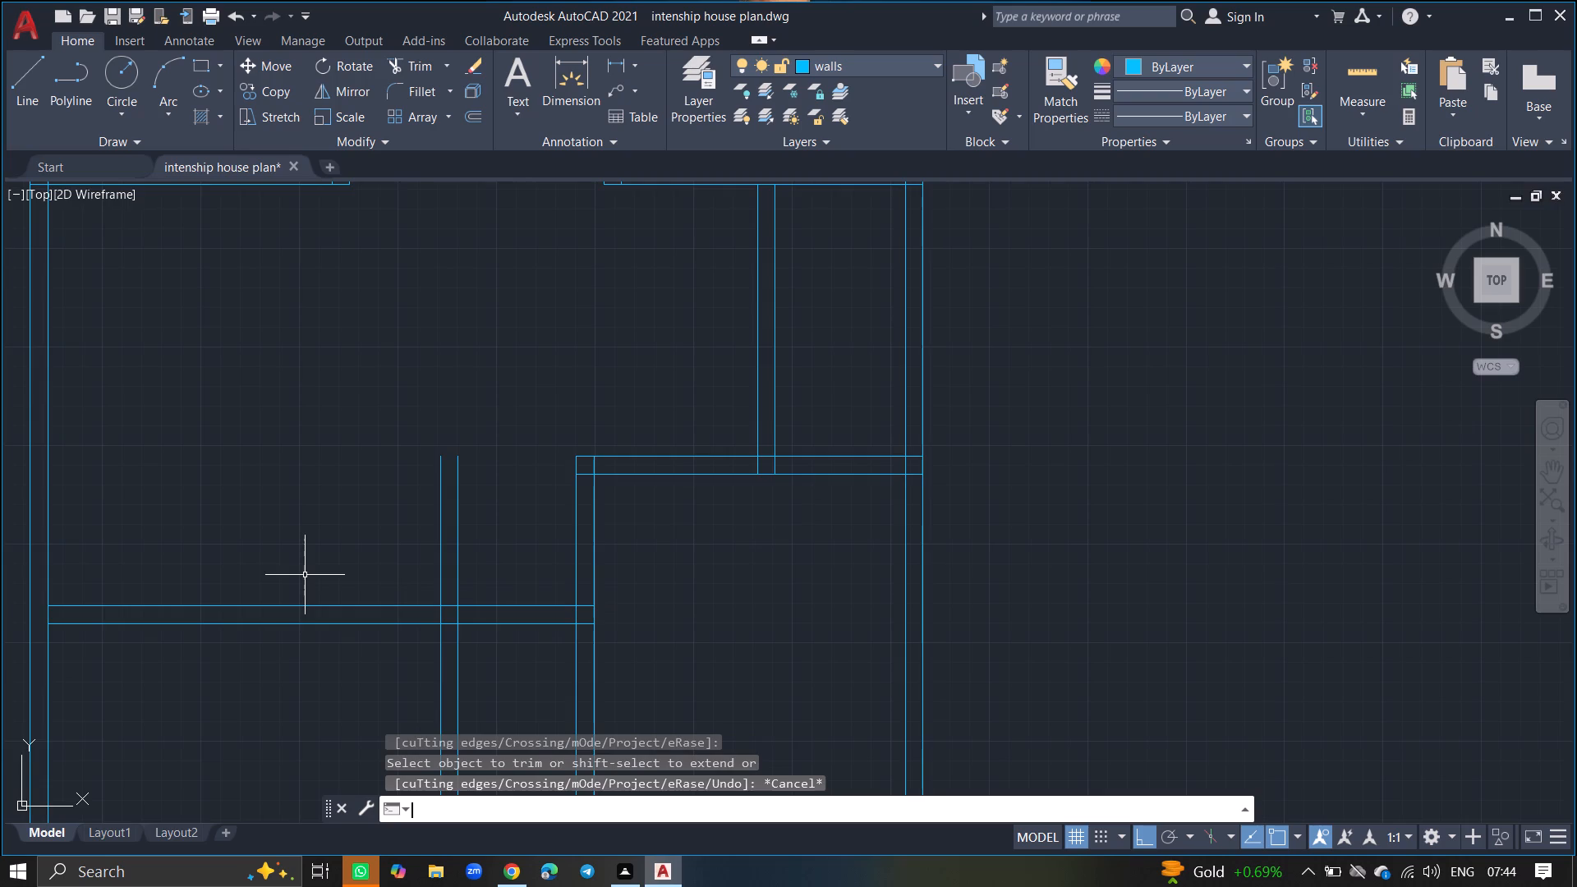
# Select the stray furniture-layer object lying far northeast of the two house plans.
pyautogui.keyDown('ctrl'); pyautogui.scroll(-8, 305, 575); pyautogui.keyUp('ctrl')
pyautogui.keyDown('ctrl'); pyautogui.scroll(3, 305, 589); pyautogui.keyUp('ctrl')
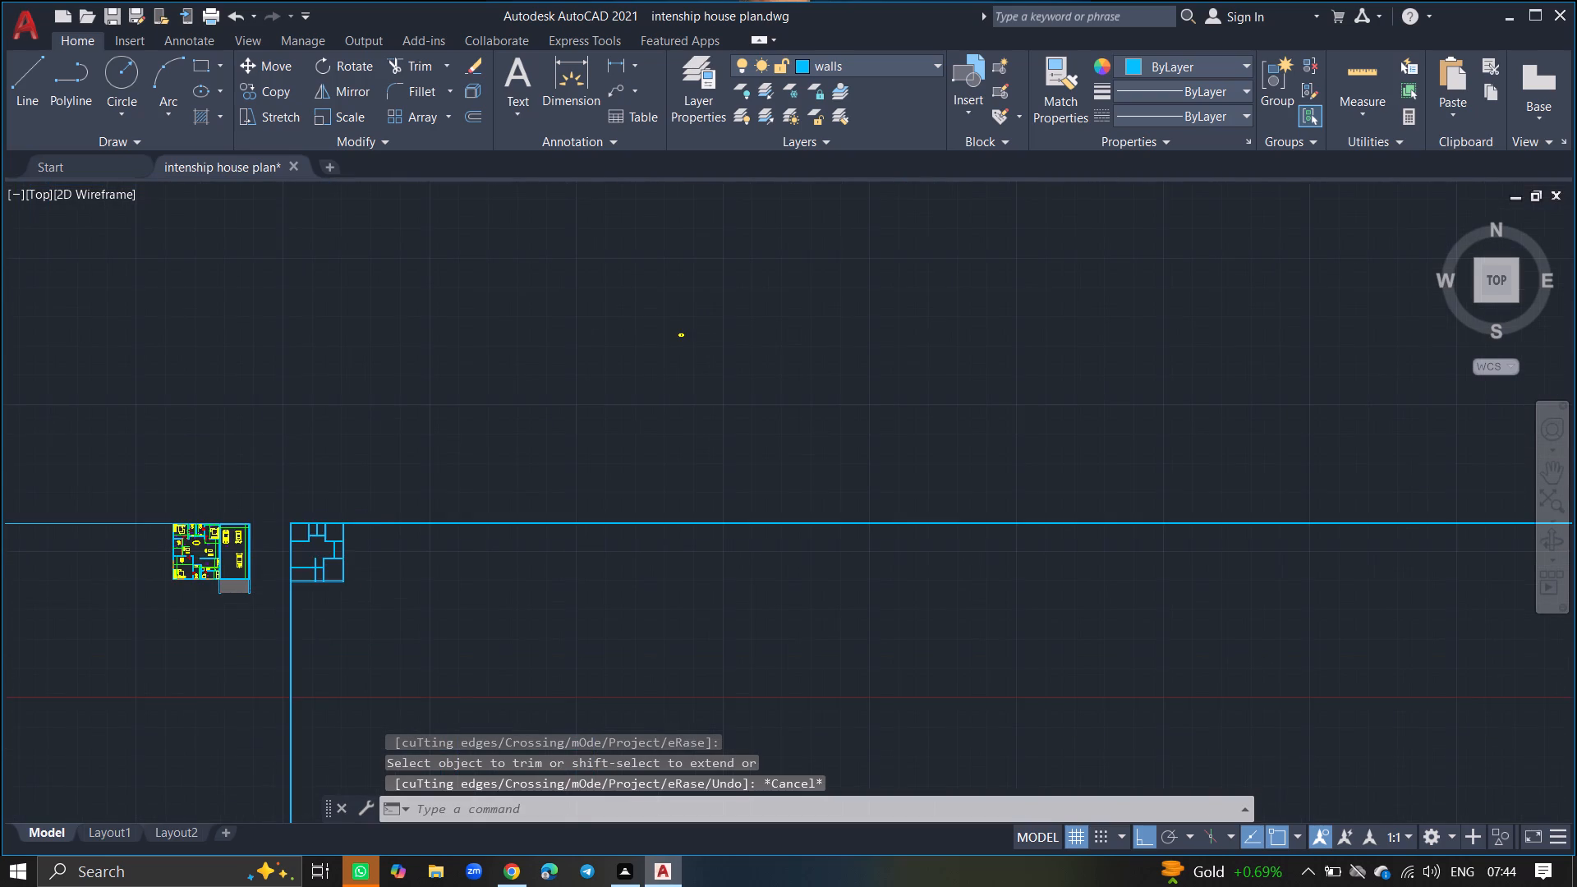
pyautogui.keyDown('ctrl'); pyautogui.scroll(-5, 488, 423); pyautogui.keyUp('ctrl')
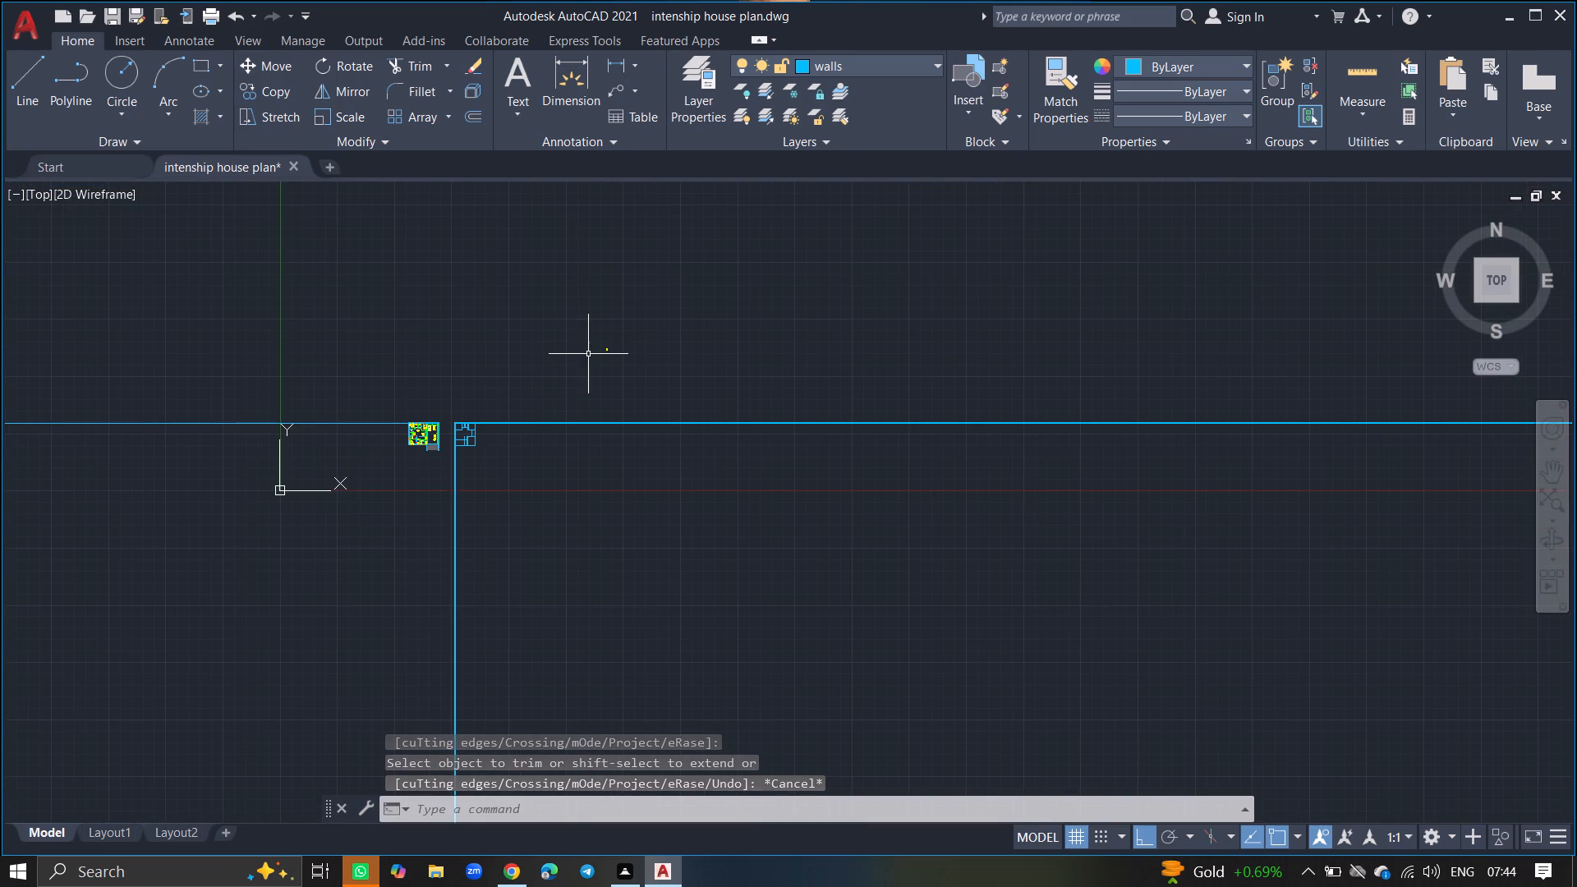
pyautogui.click(606, 352)
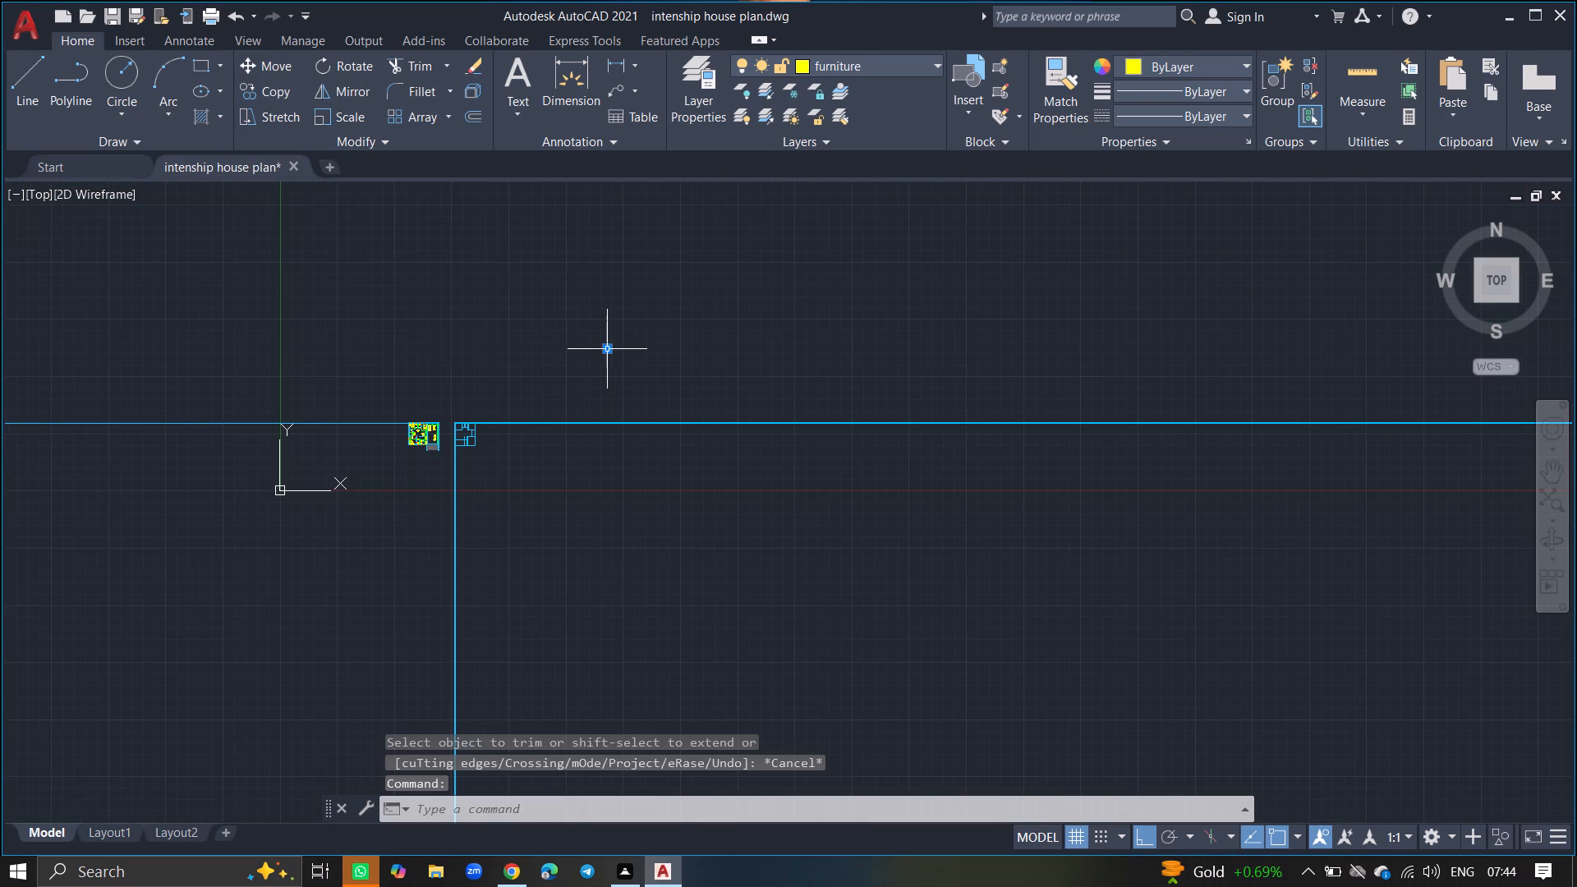
pyautogui.click(663, 301)
pyautogui.click(591, 356)
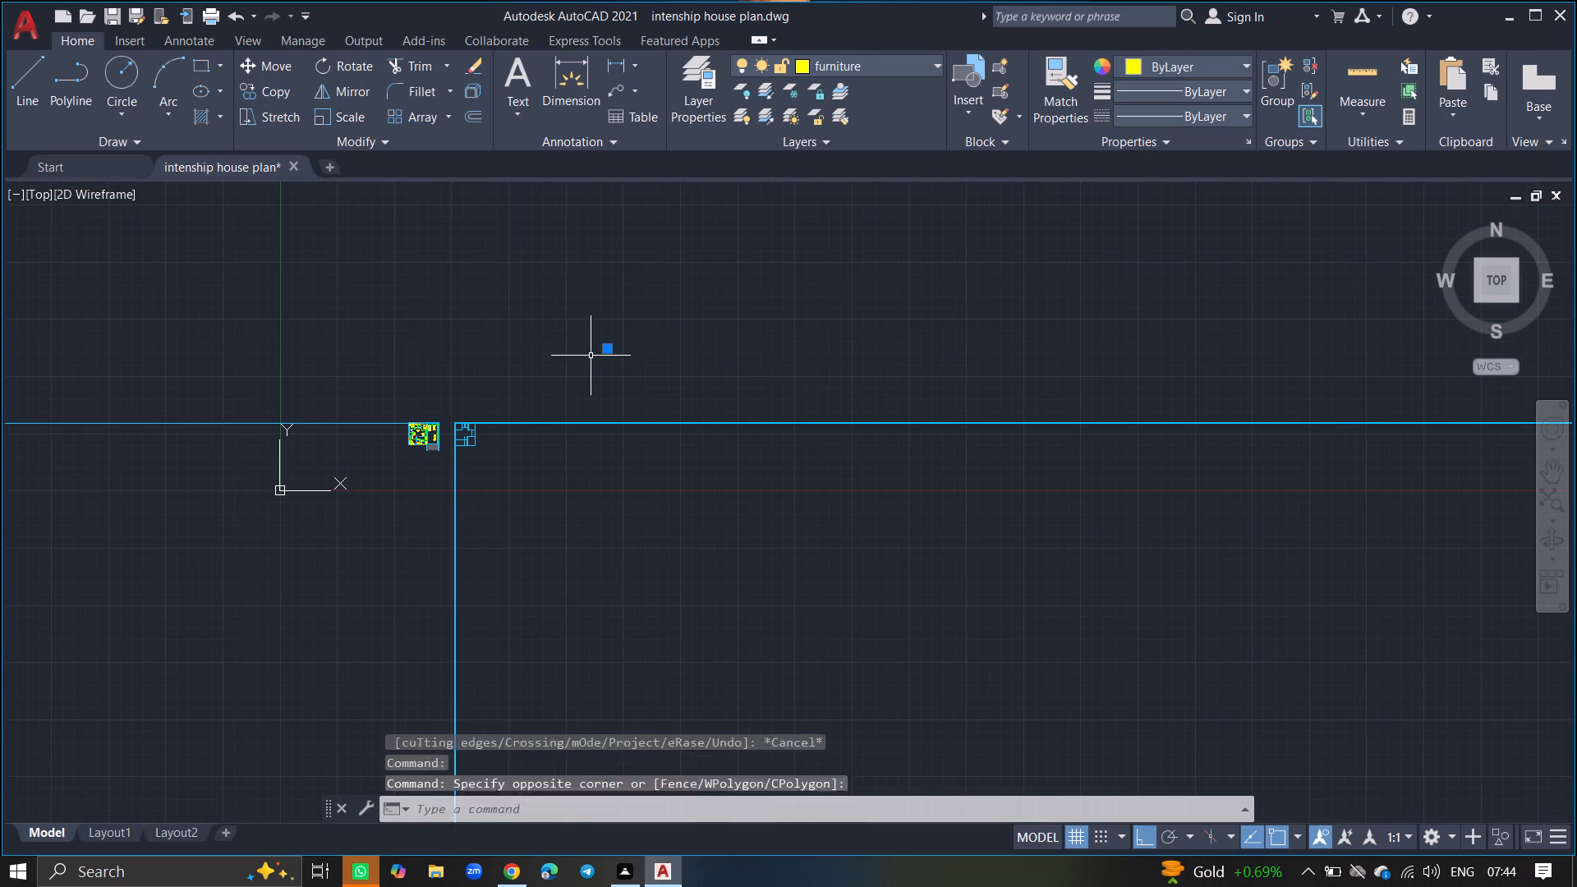
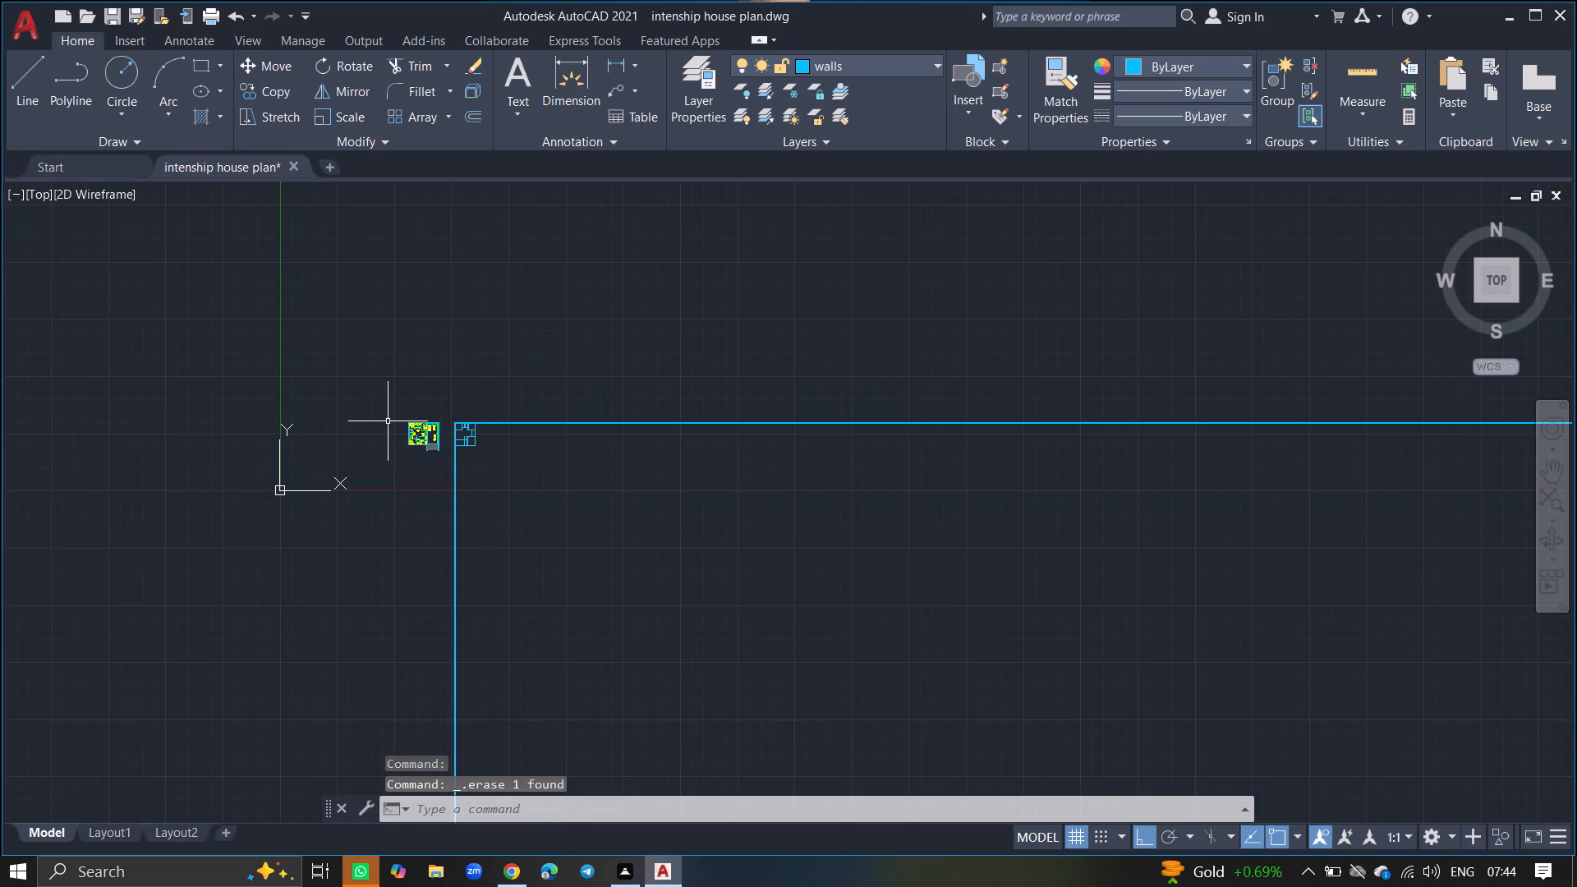
# Trim away the two horizontal partition lines between the left exterior wall and the interior vertical wall in the new plan.
pyautogui.keyDown('ctrl'); pyautogui.scroll(4, 407, 409); pyautogui.keyUp('ctrl')
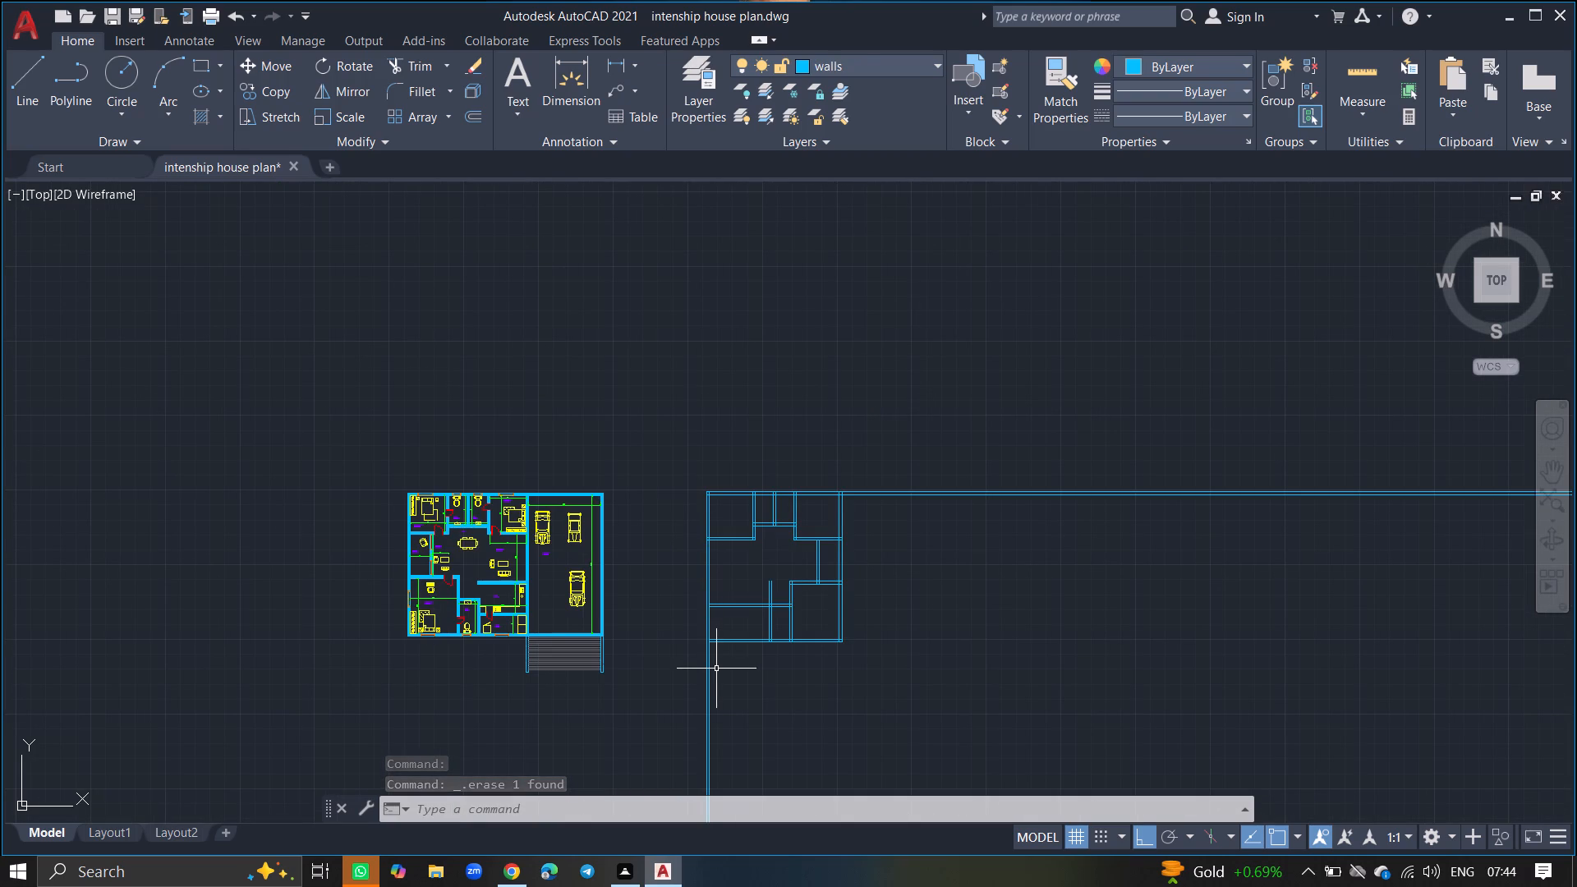
pyautogui.write('TRIM')
pyautogui.press('Return')
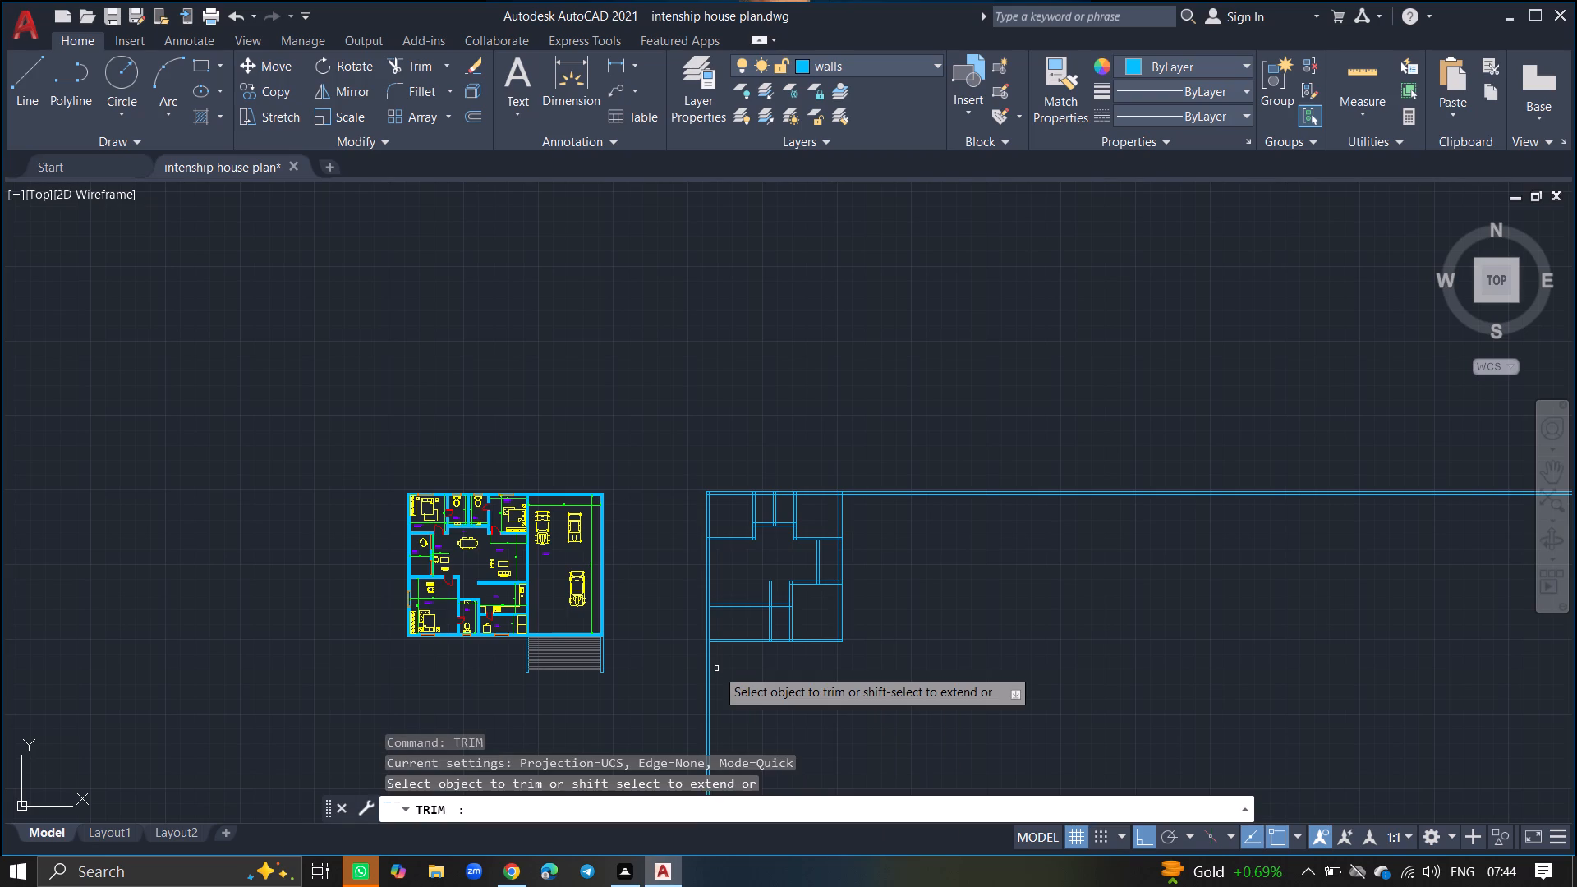
pyautogui.keyDown('ctrl'); pyautogui.scroll(2, 716, 669); pyautogui.keyUp('ctrl')
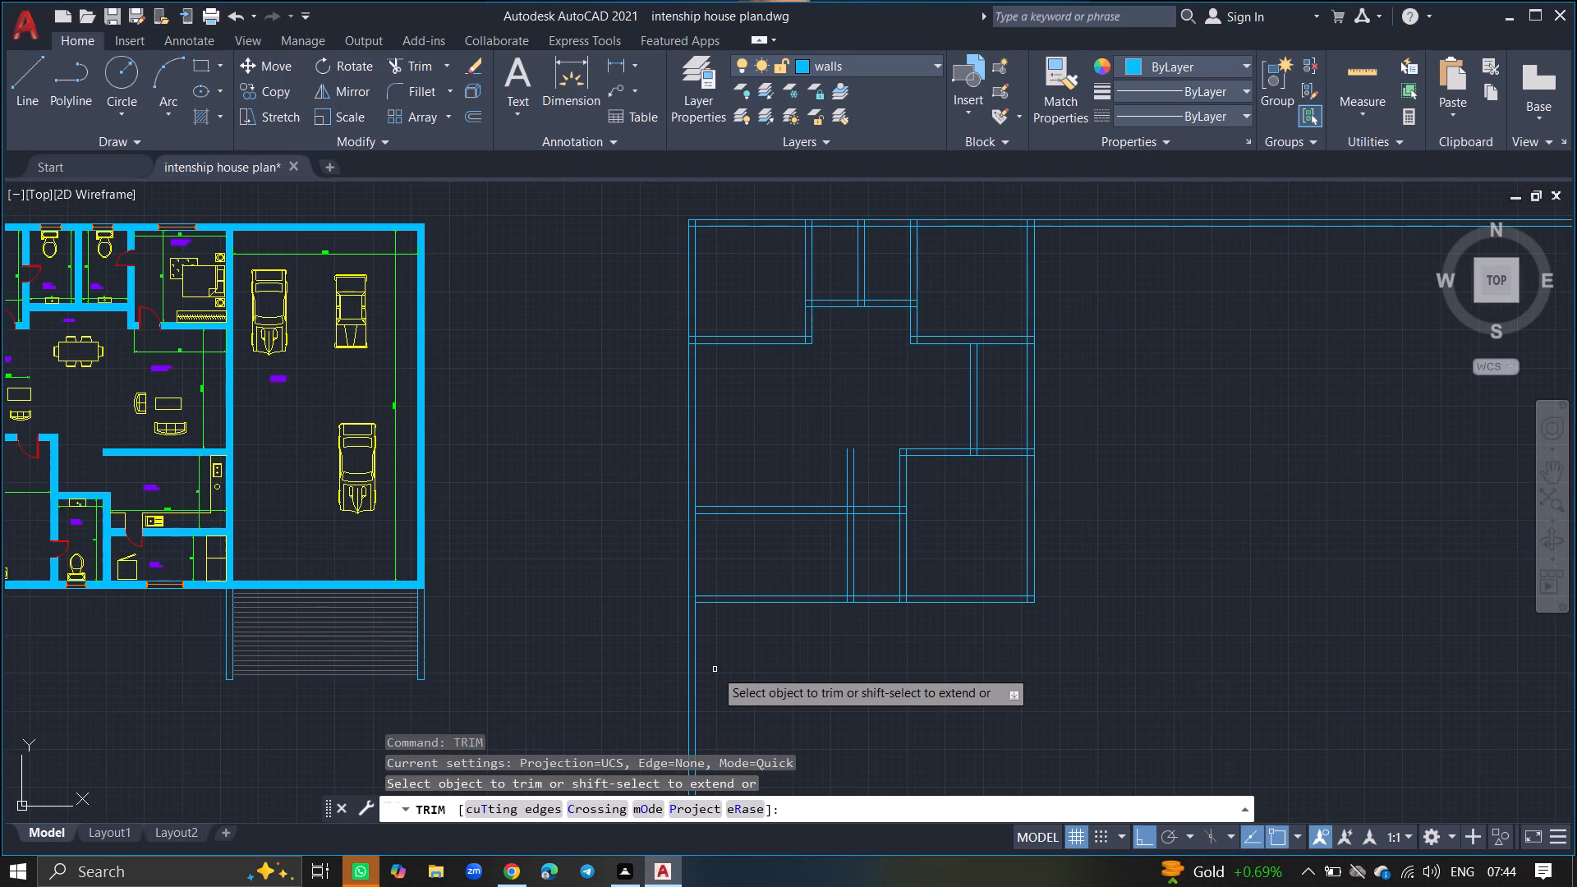
pyautogui.click(756, 509)
pyautogui.click(756, 511)
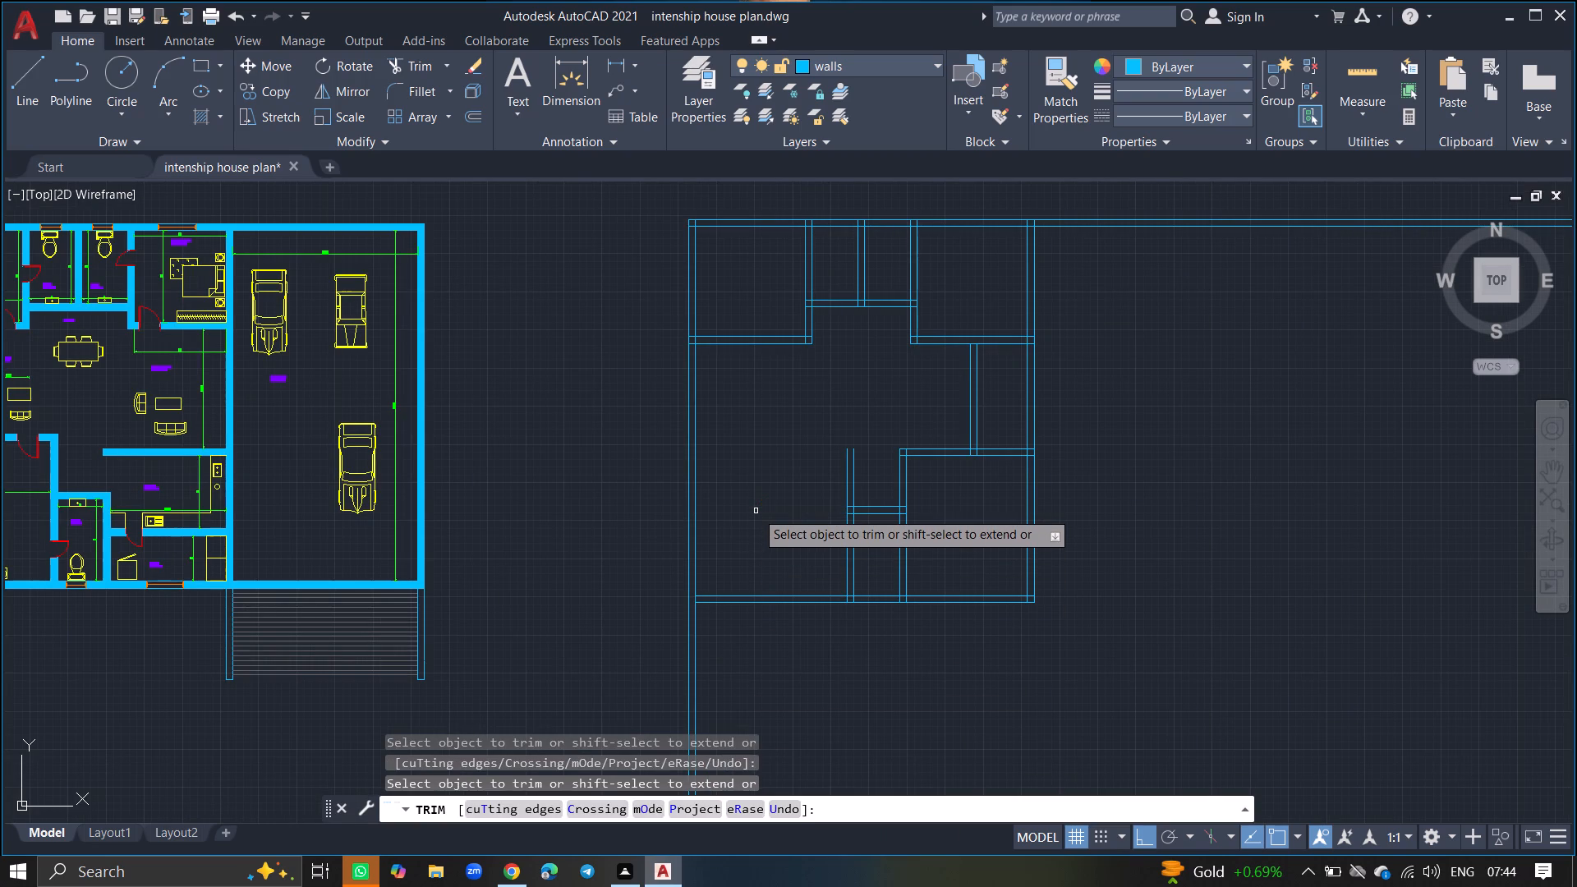
pyautogui.press('Return')
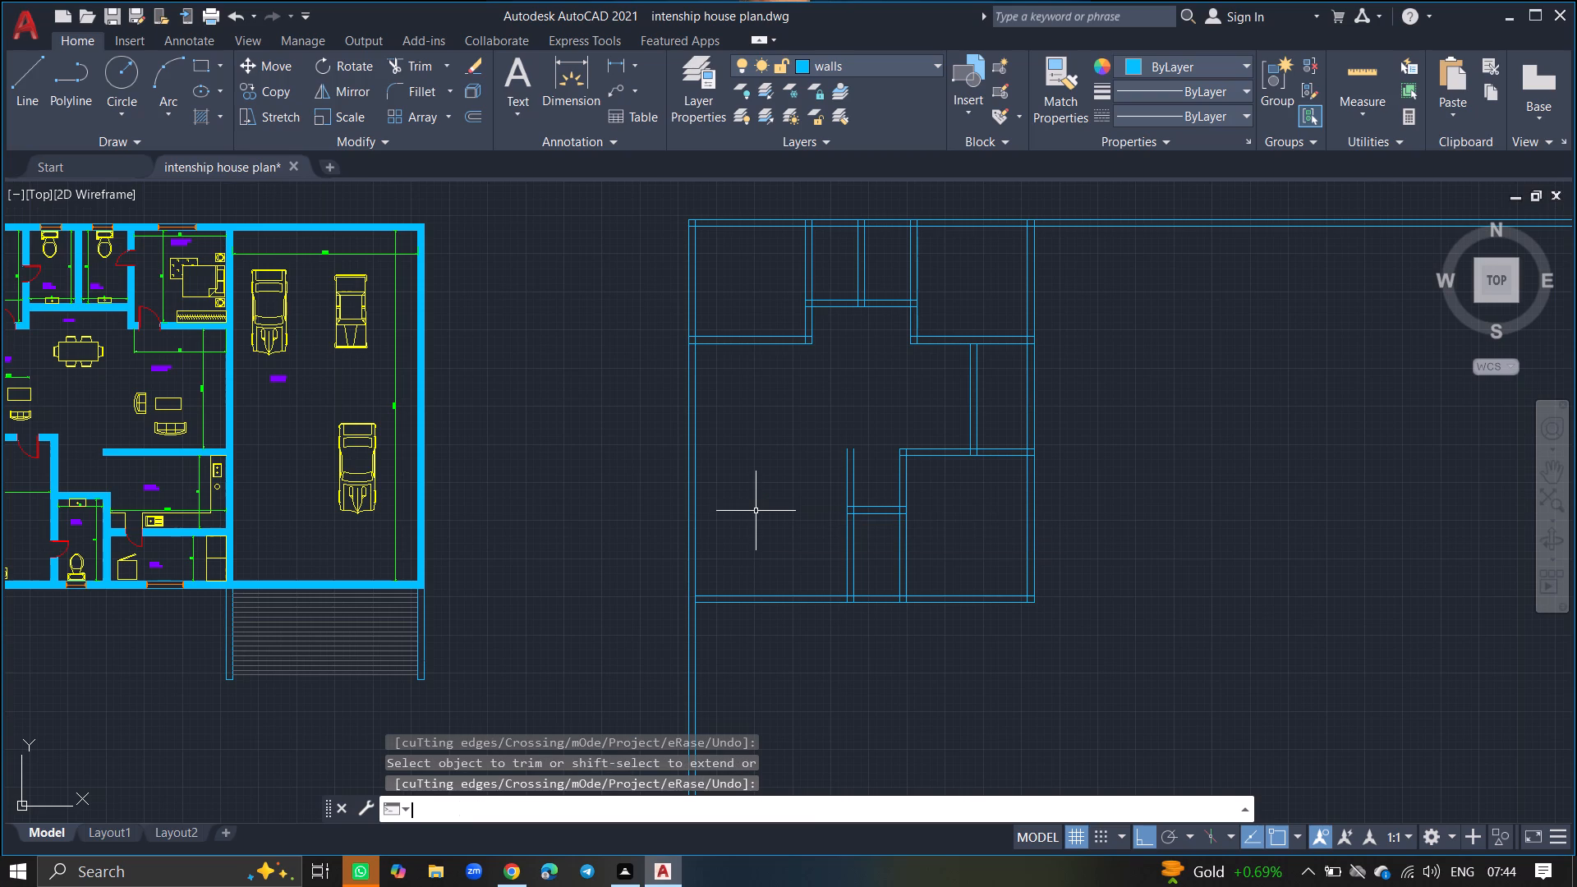
# Offset the inner line of the new plan's bottom exterior wall 5' upward into the lower-left room.
pyautogui.write('OFF')
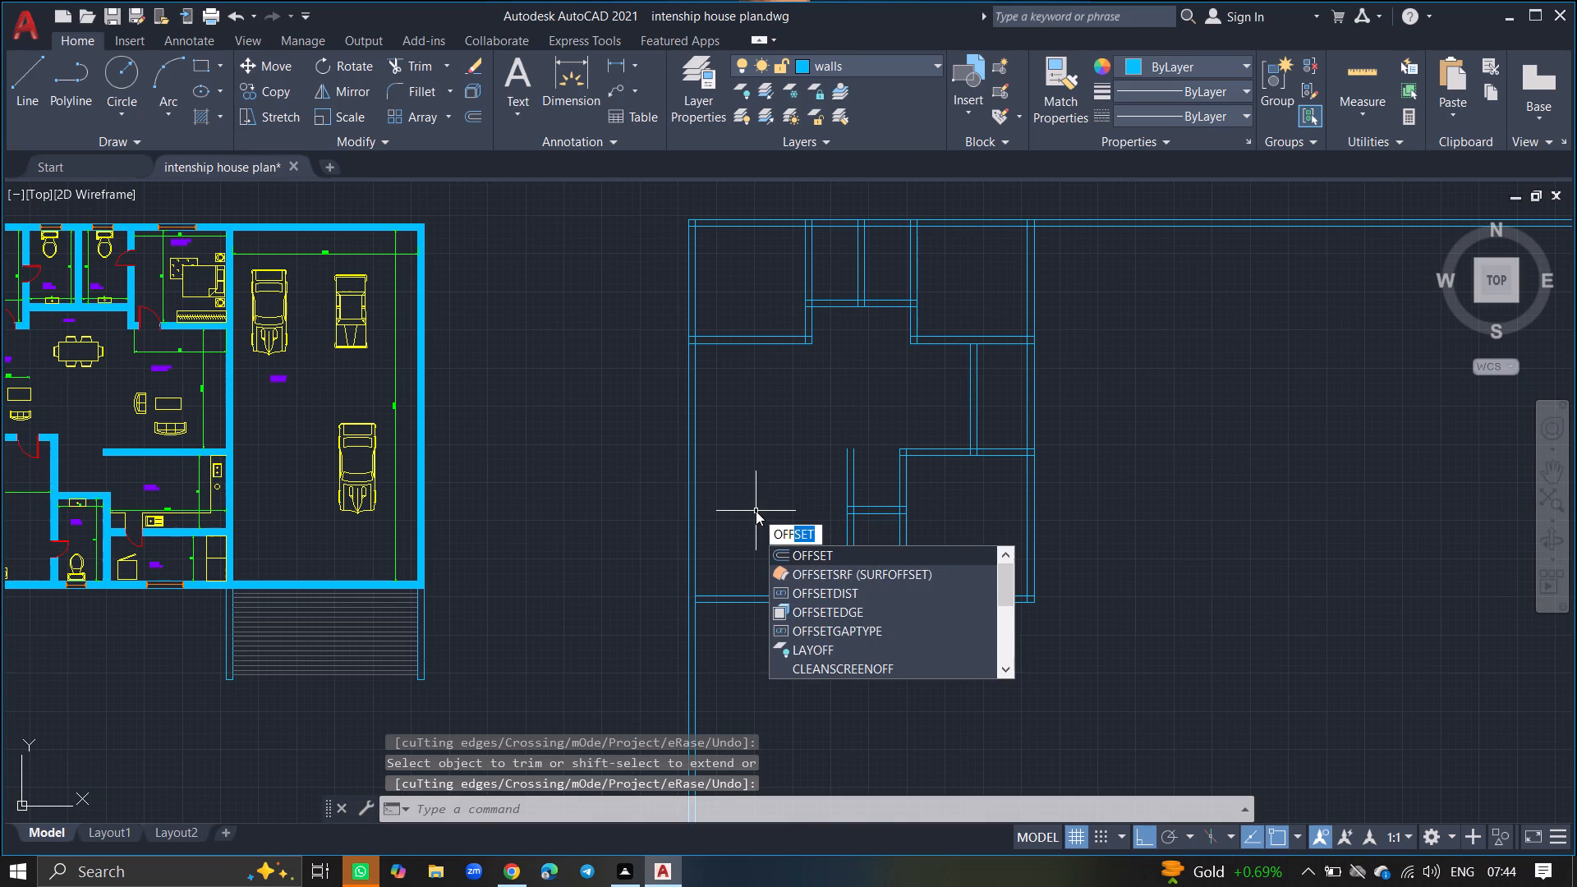
pyautogui.click(778, 555)
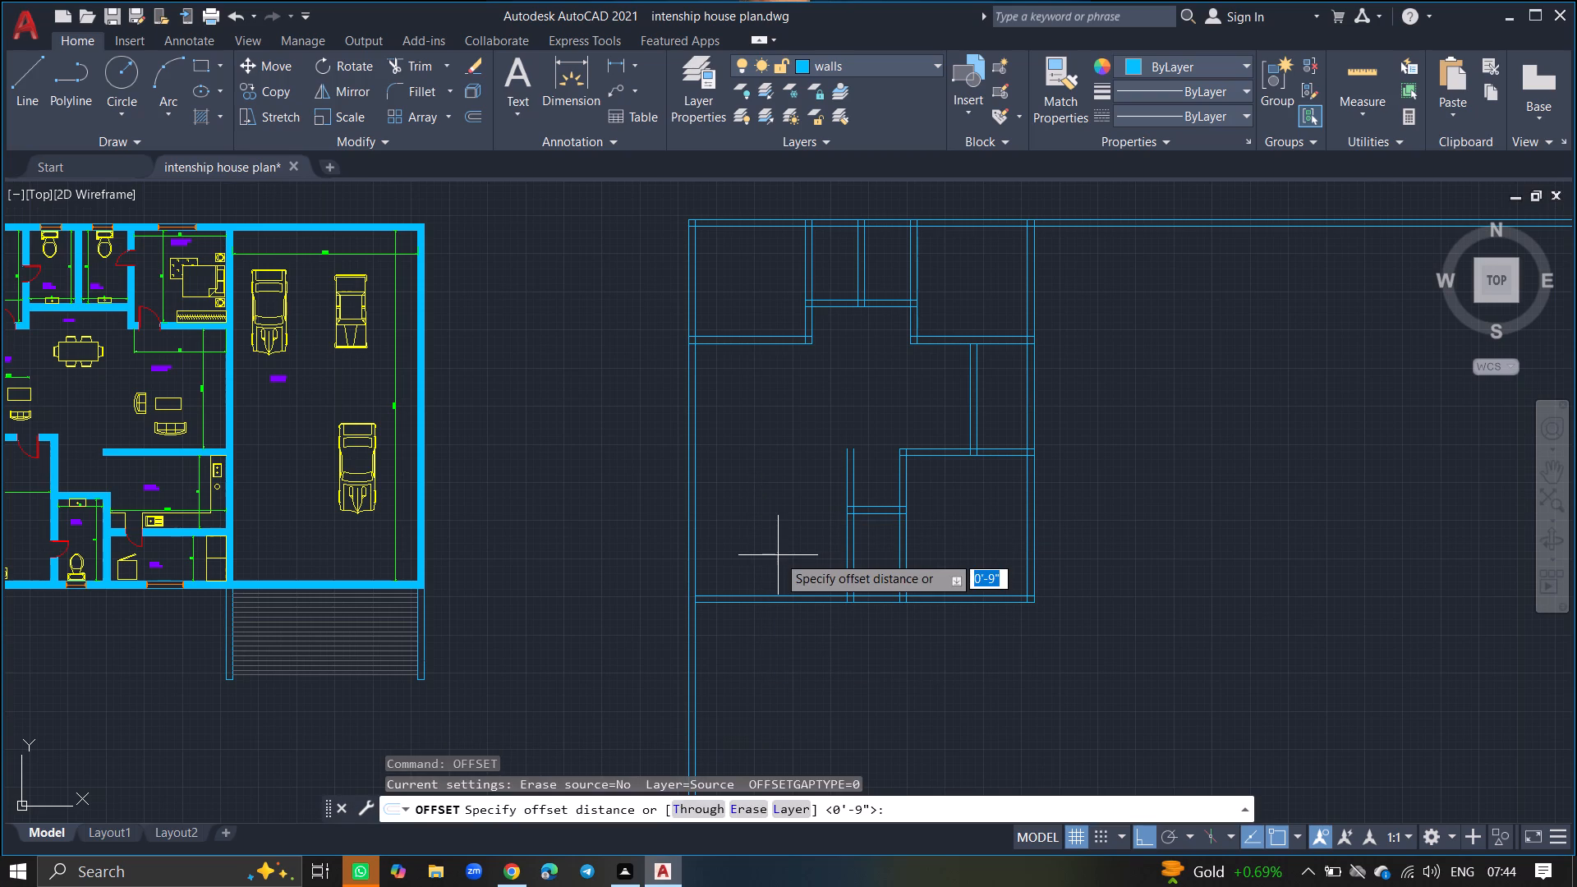
pyautogui.write("5'")
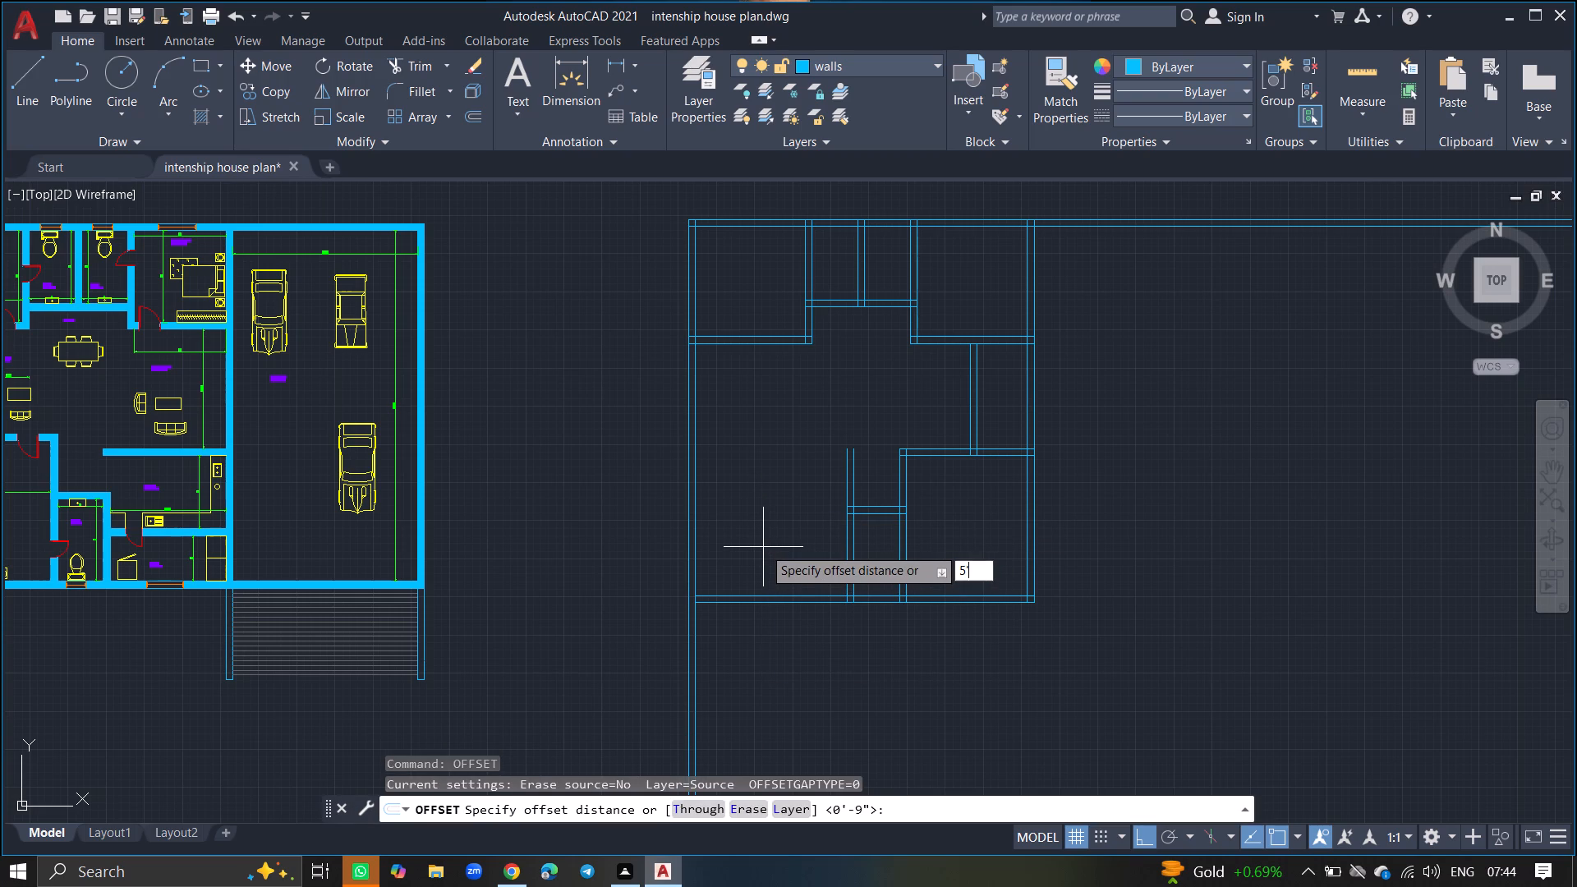
pyautogui.press('Return')
pyautogui.keyDown('ctrl'); pyautogui.scroll(3, 763, 547); pyautogui.keyUp('ctrl')
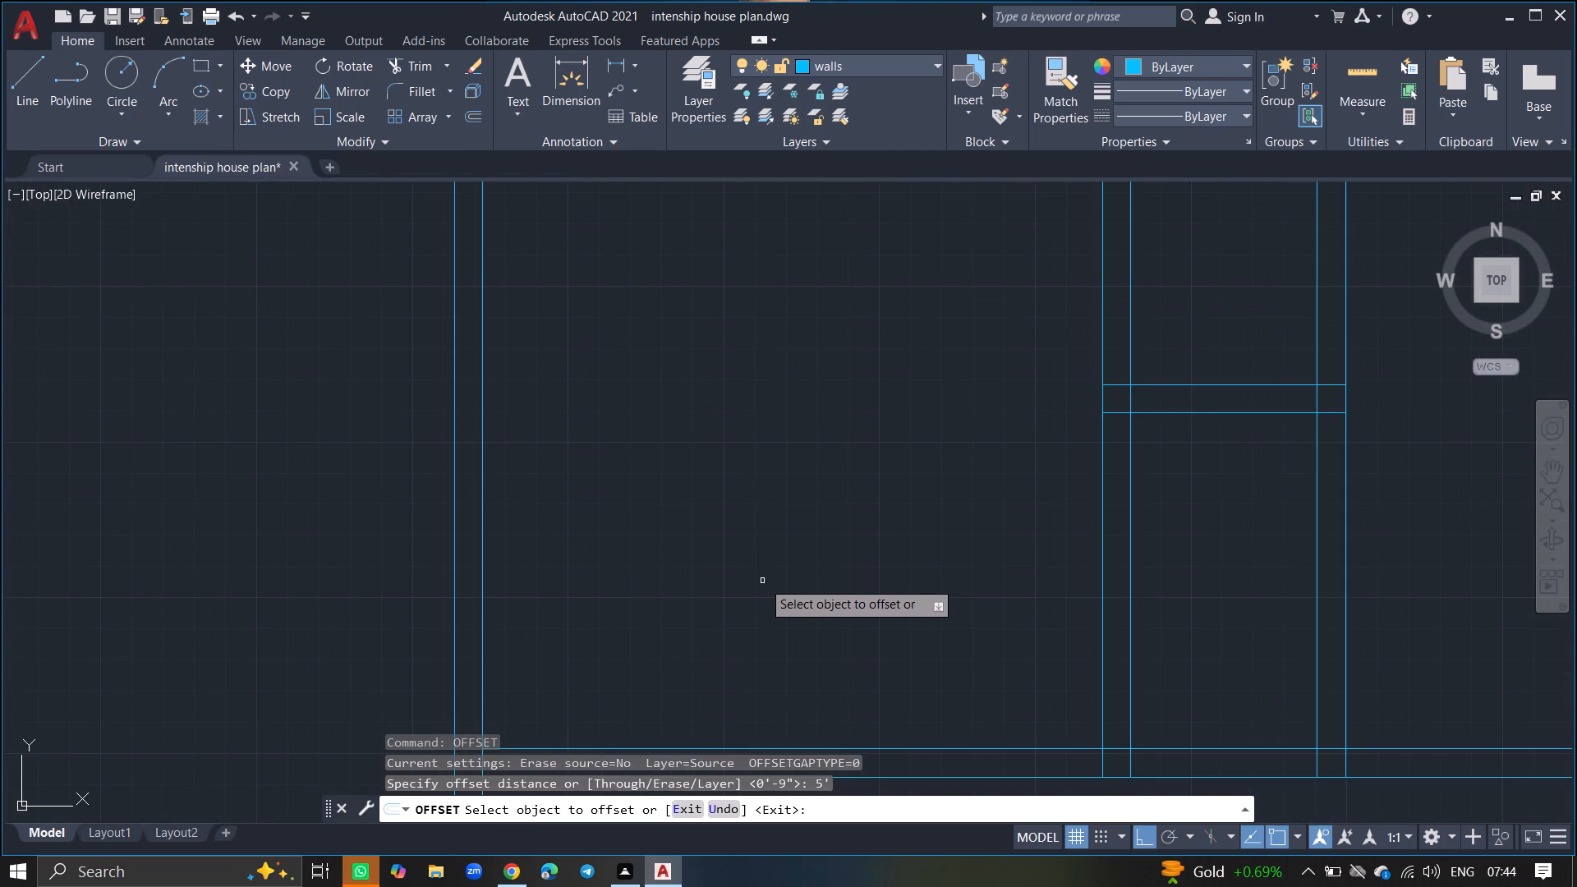
pyautogui.keyDown('ctrl'); pyautogui.scroll(-3, 762, 581); pyautogui.keyUp('ctrl')
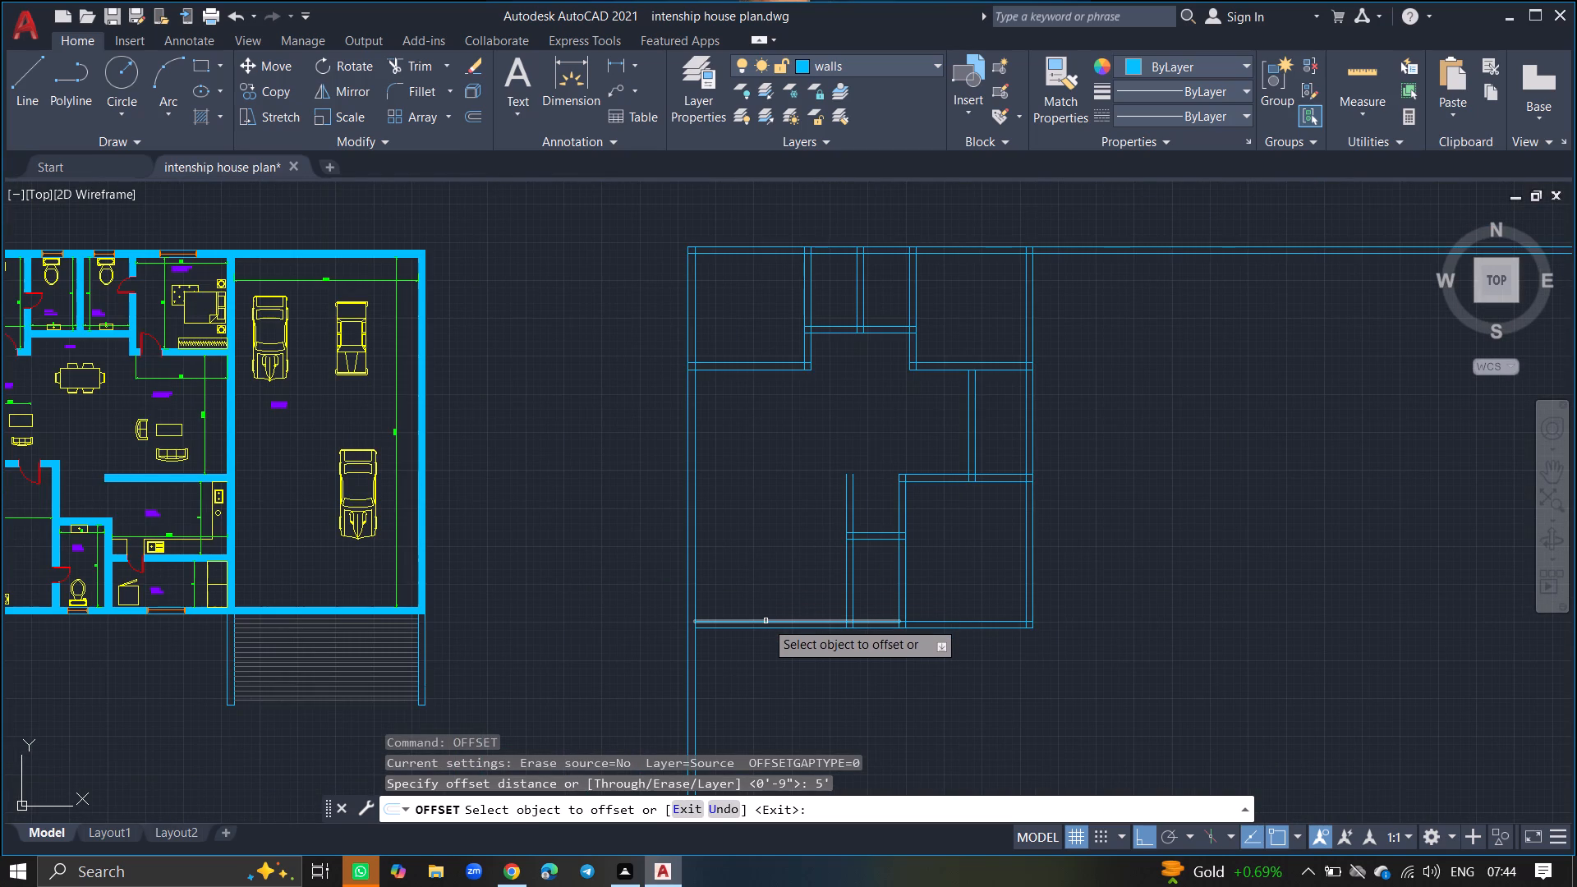
pyautogui.click(766, 621)
pyautogui.click(764, 589)
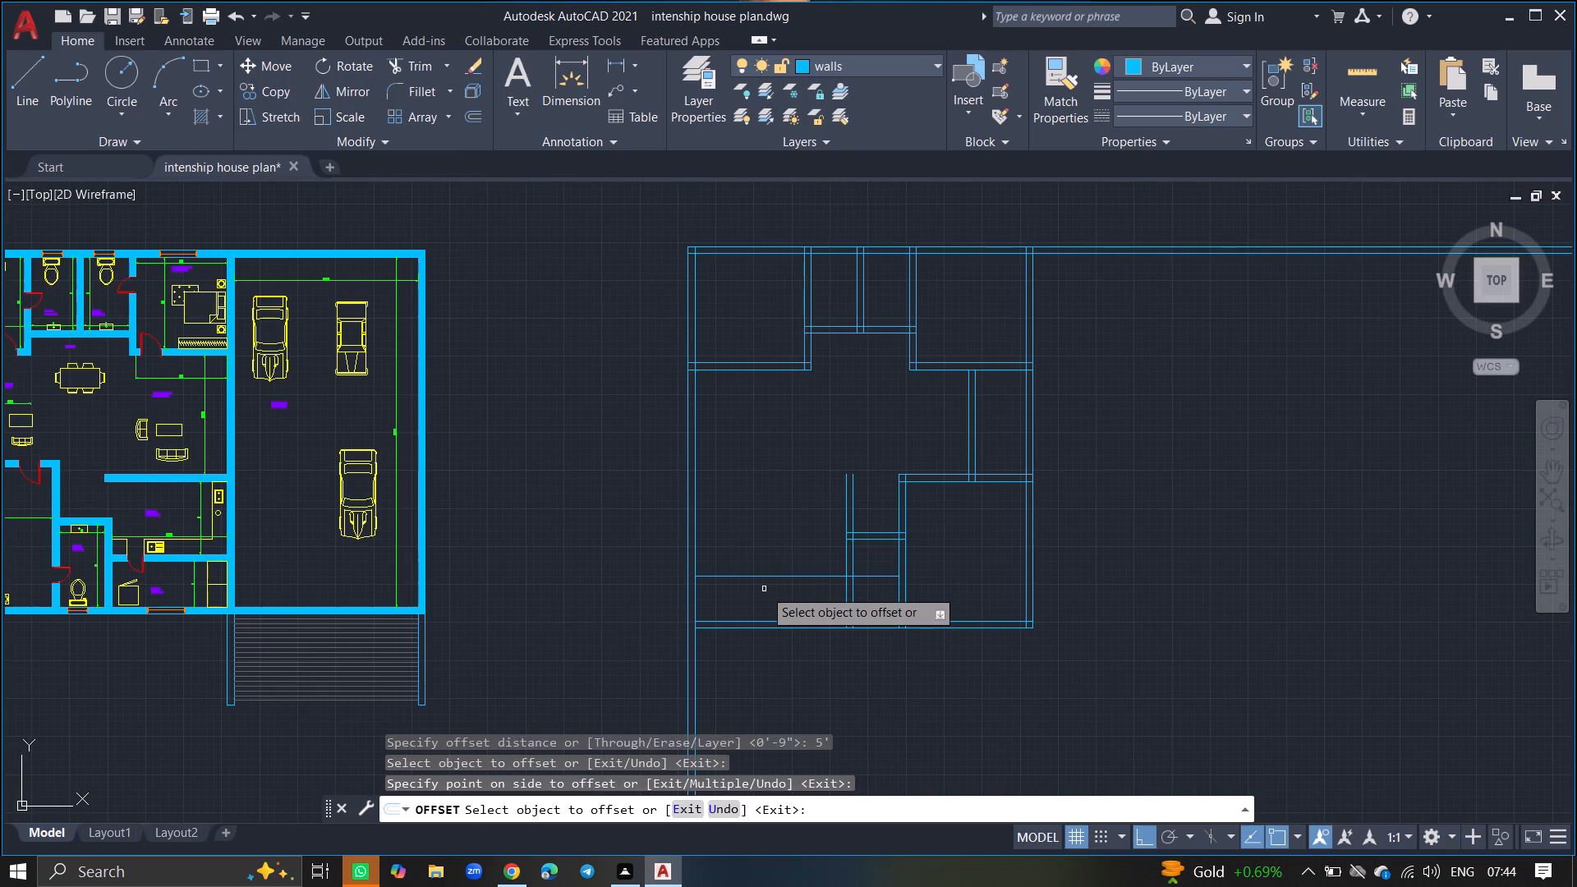
pyautogui.press('Return')
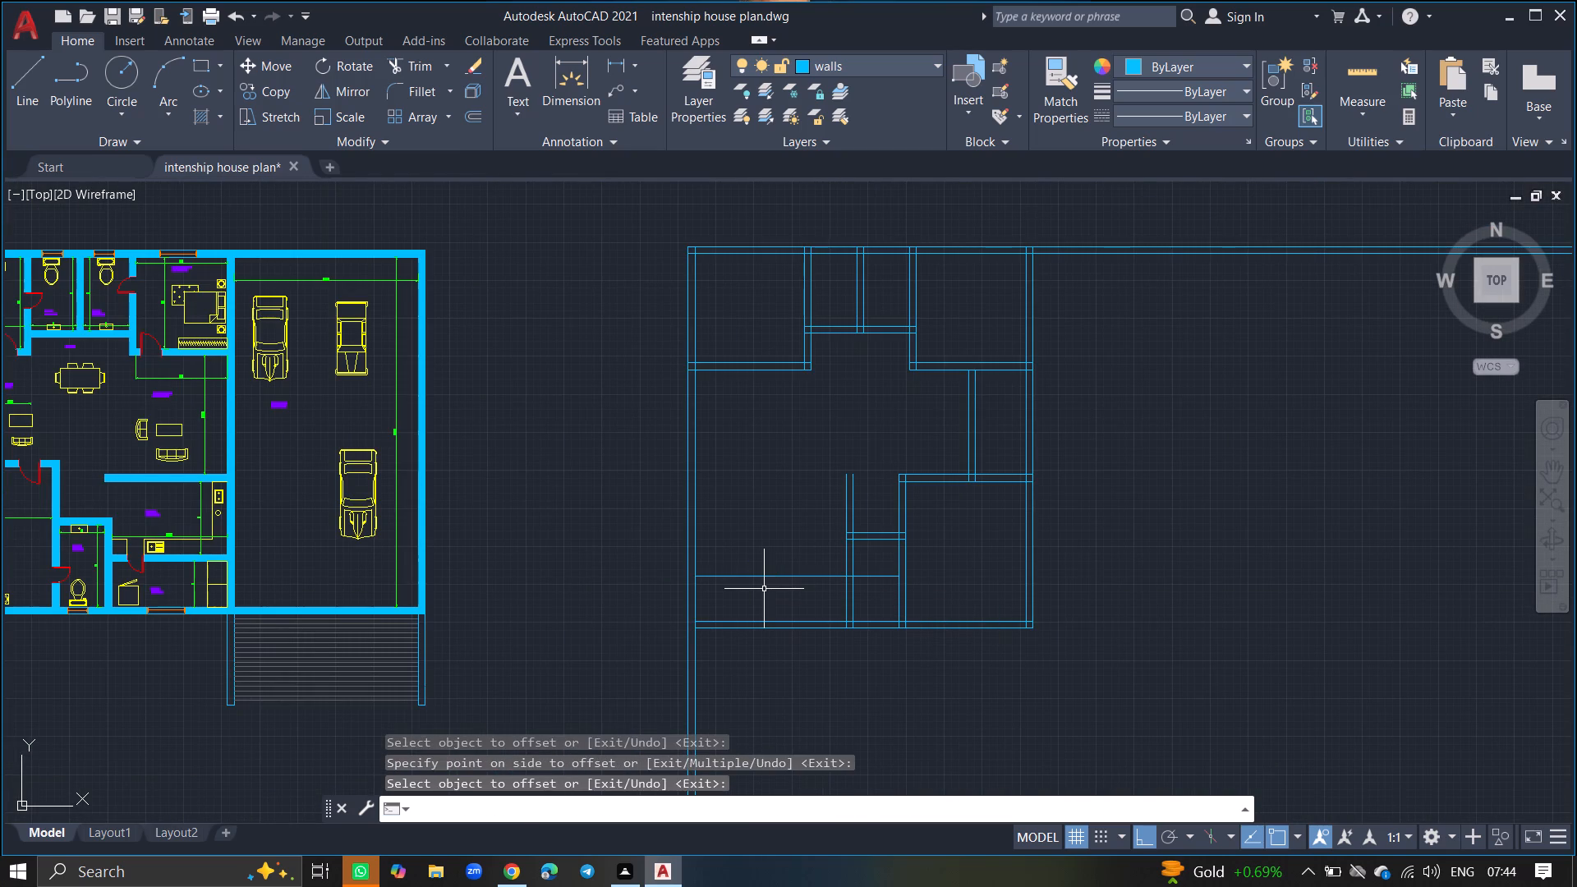
# Offset the new horizontal partition line 9" upward to give the wall its thickness.
pyautogui.write('OFFSET')
pyautogui.press('Return')
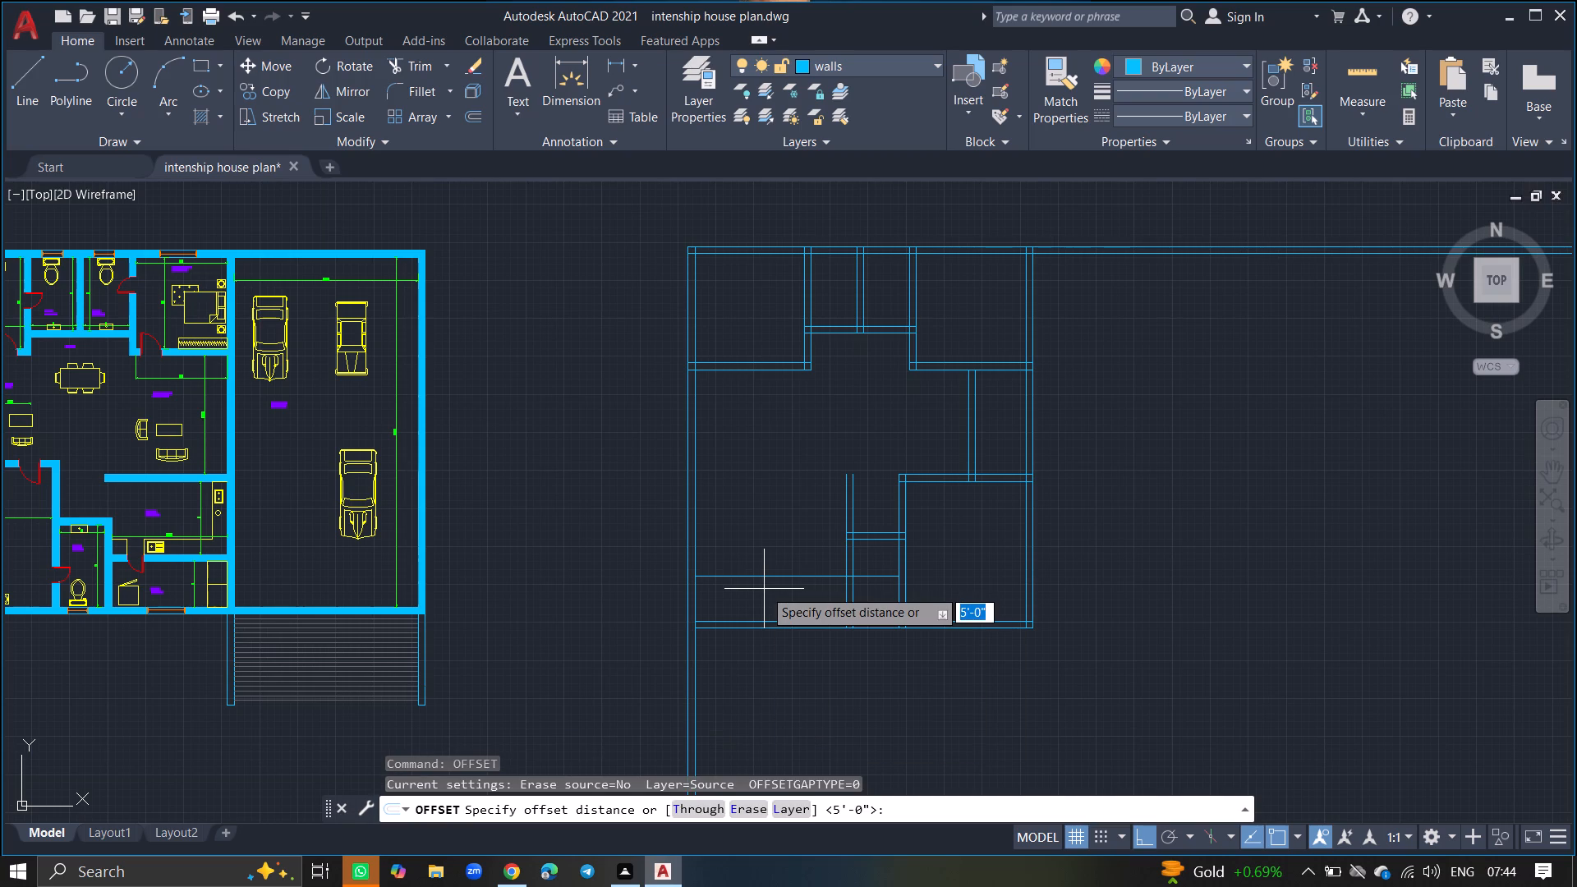
pyautogui.press('9')
pyautogui.hotkey('shift', '"')
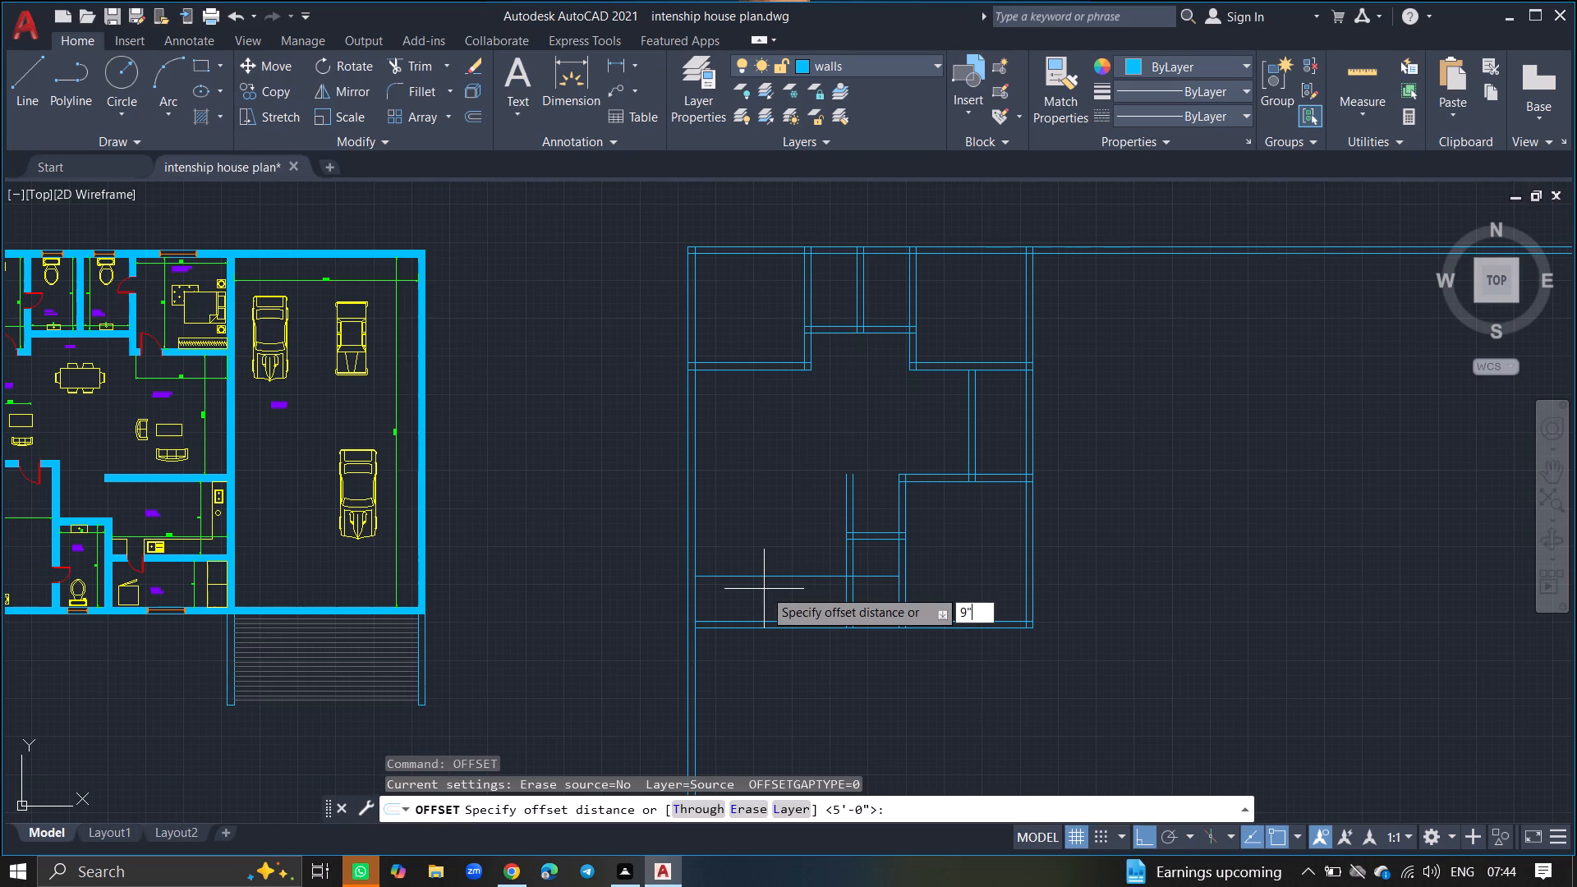
pyautogui.press('Return')
pyautogui.click(764, 577)
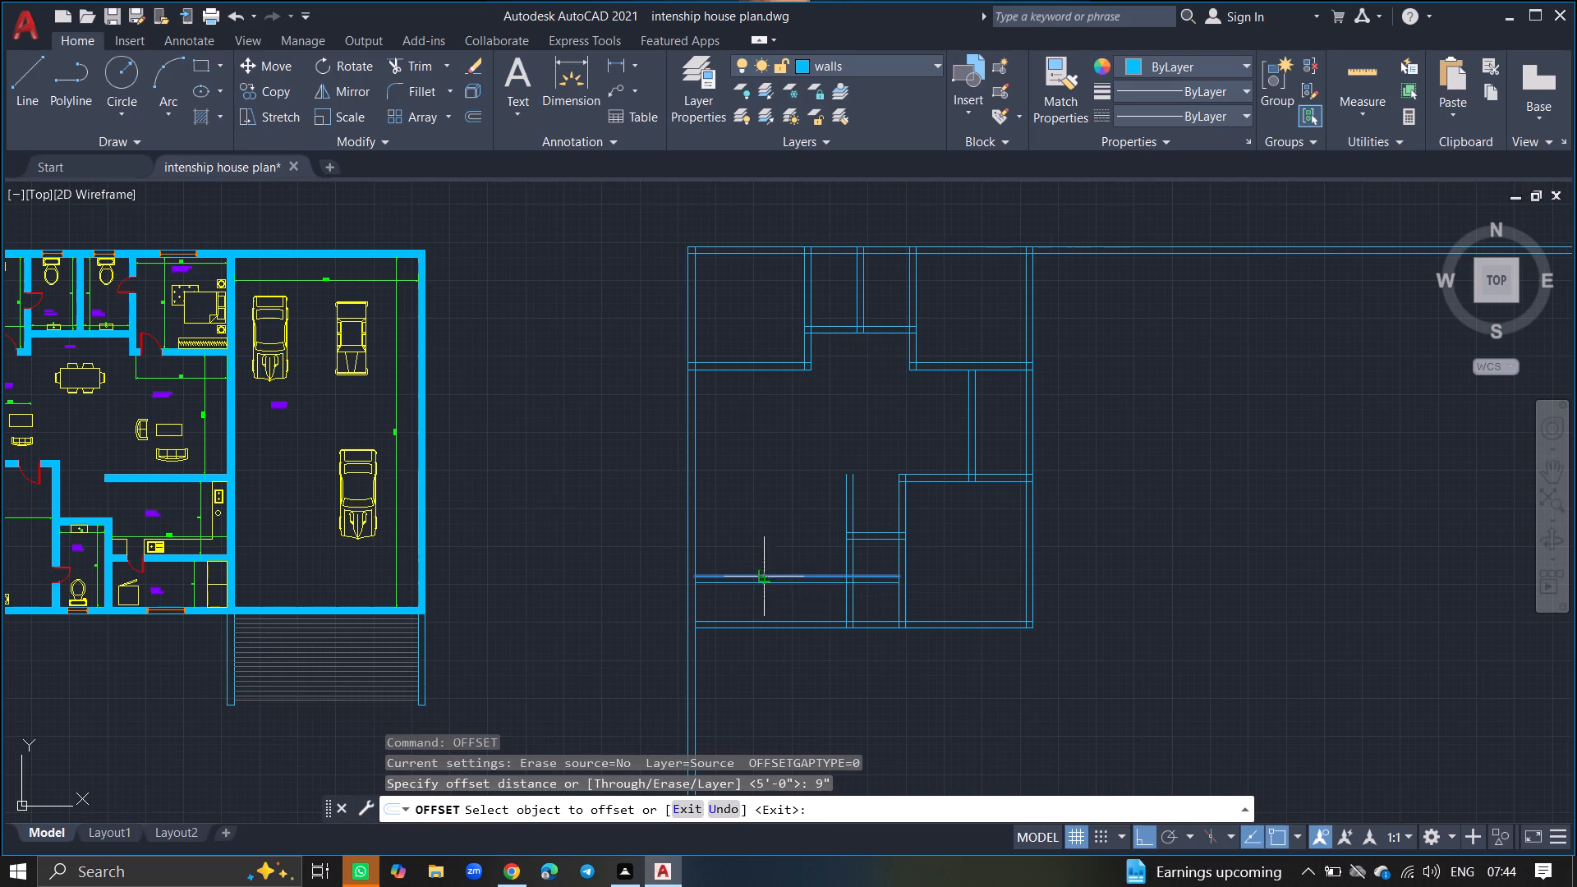
pyautogui.click(764, 551)
pyautogui.press('Return')
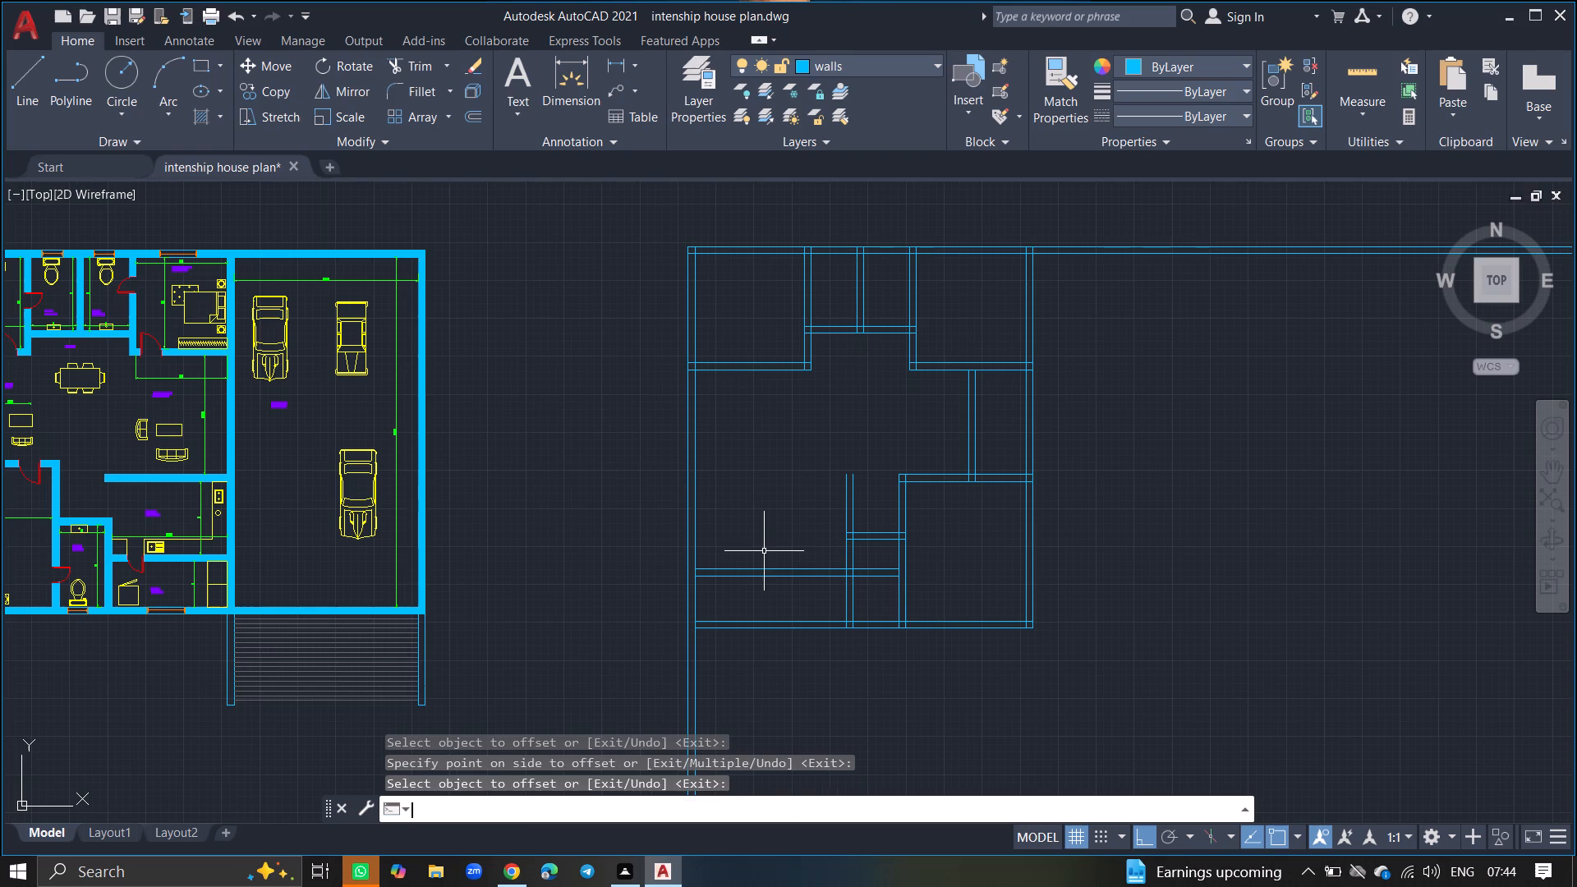
# Extend both bottom wall lines and both new partition lines to the outer line of the left exterior wall.
pyautogui.keyDown('ctrl'); pyautogui.scroll(3, 717, 633); pyautogui.keyUp('ctrl')
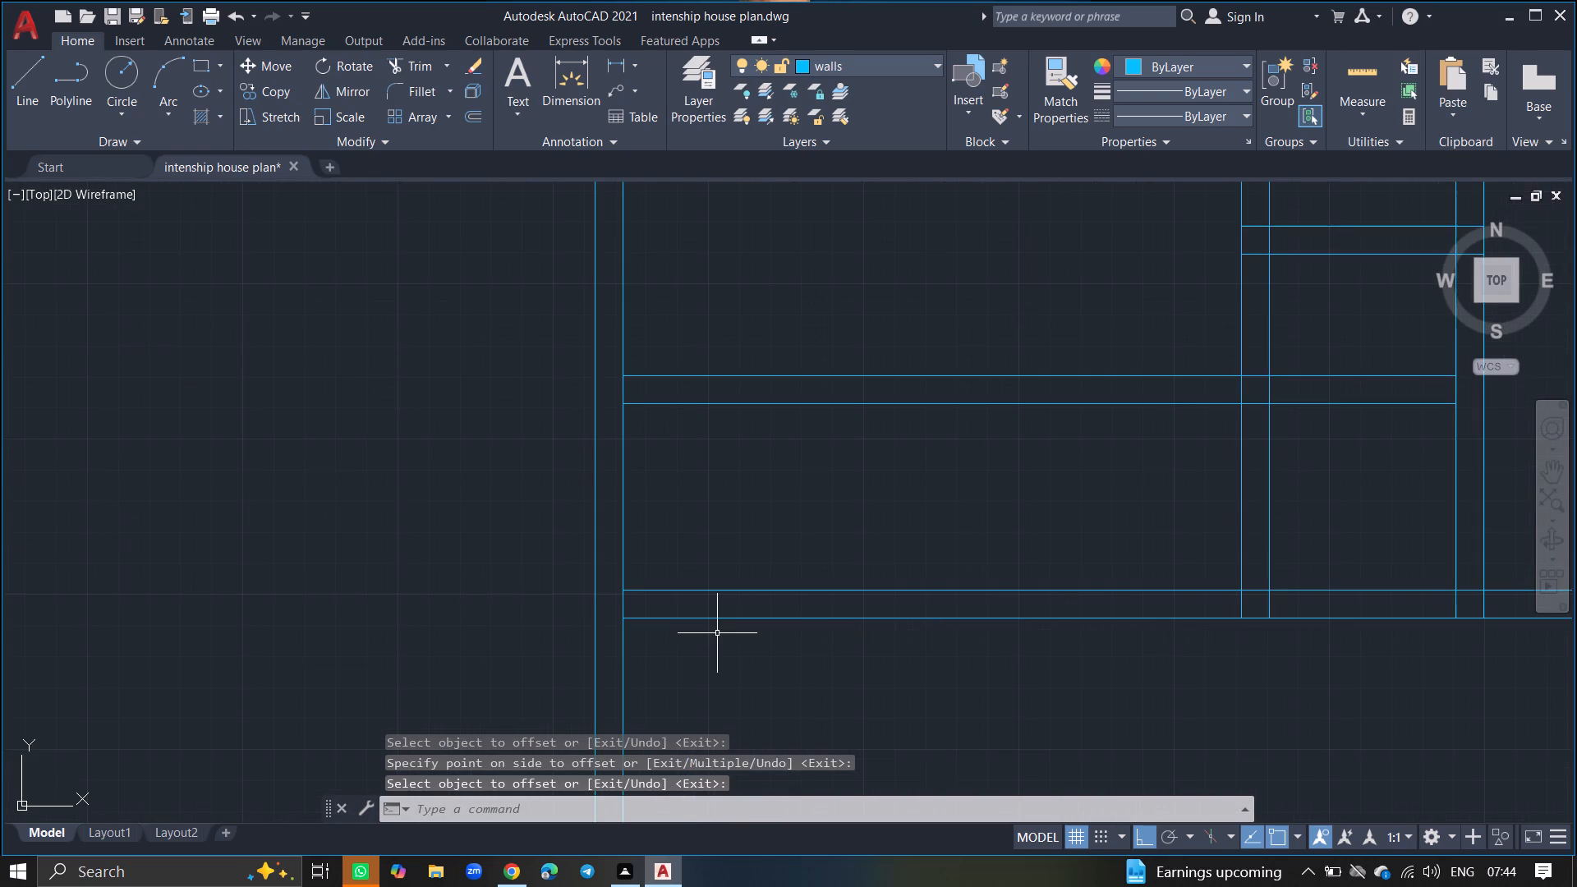
pyautogui.write('EX')
pyautogui.press('Return')
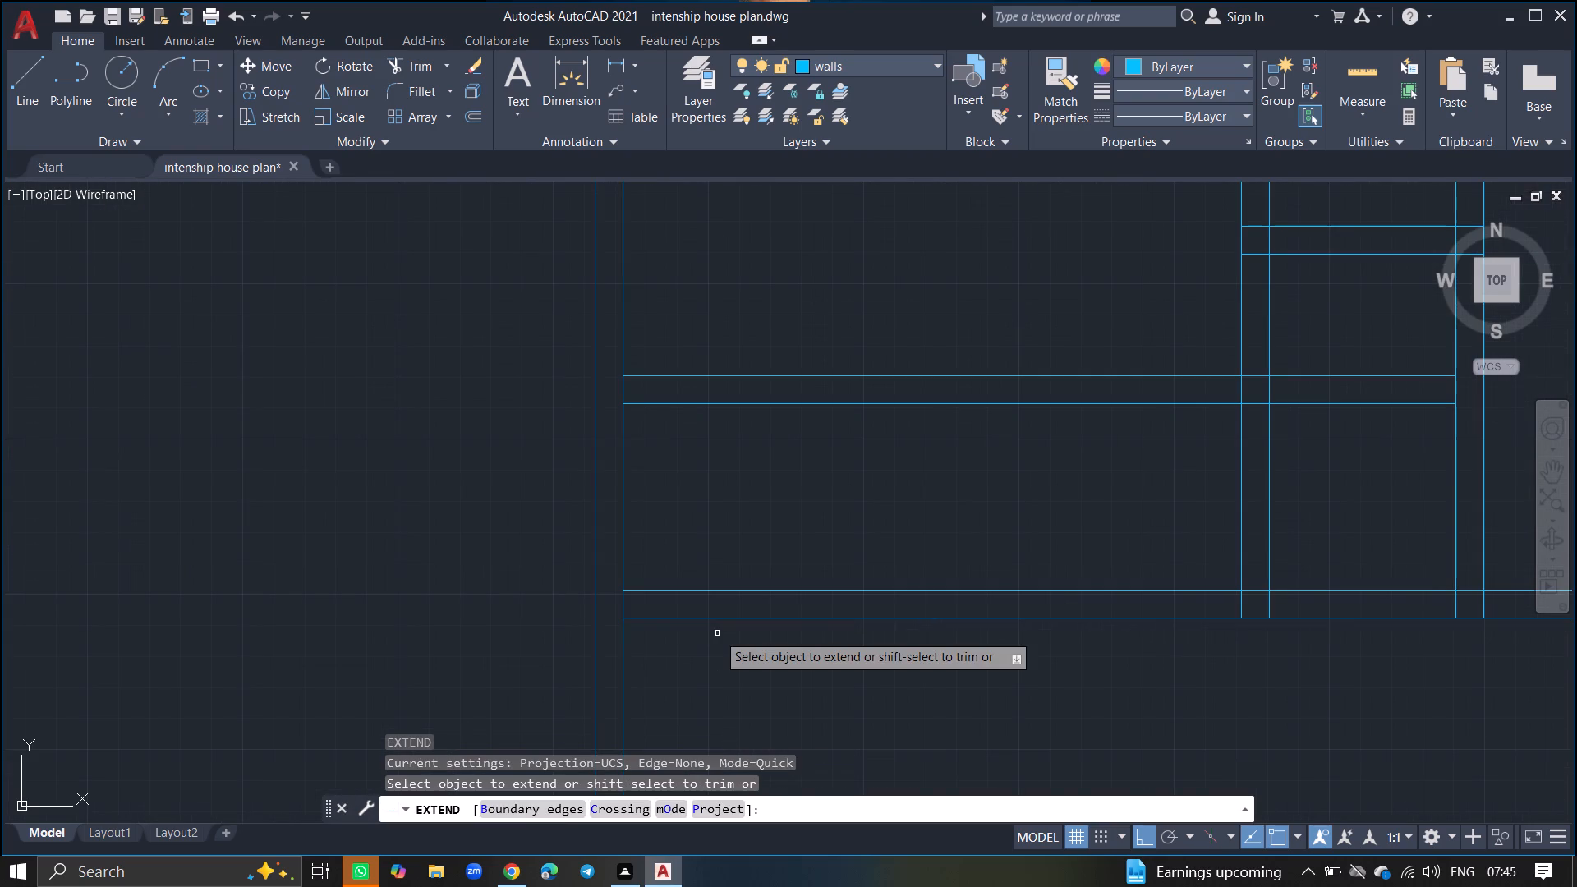
pyautogui.click(717, 620)
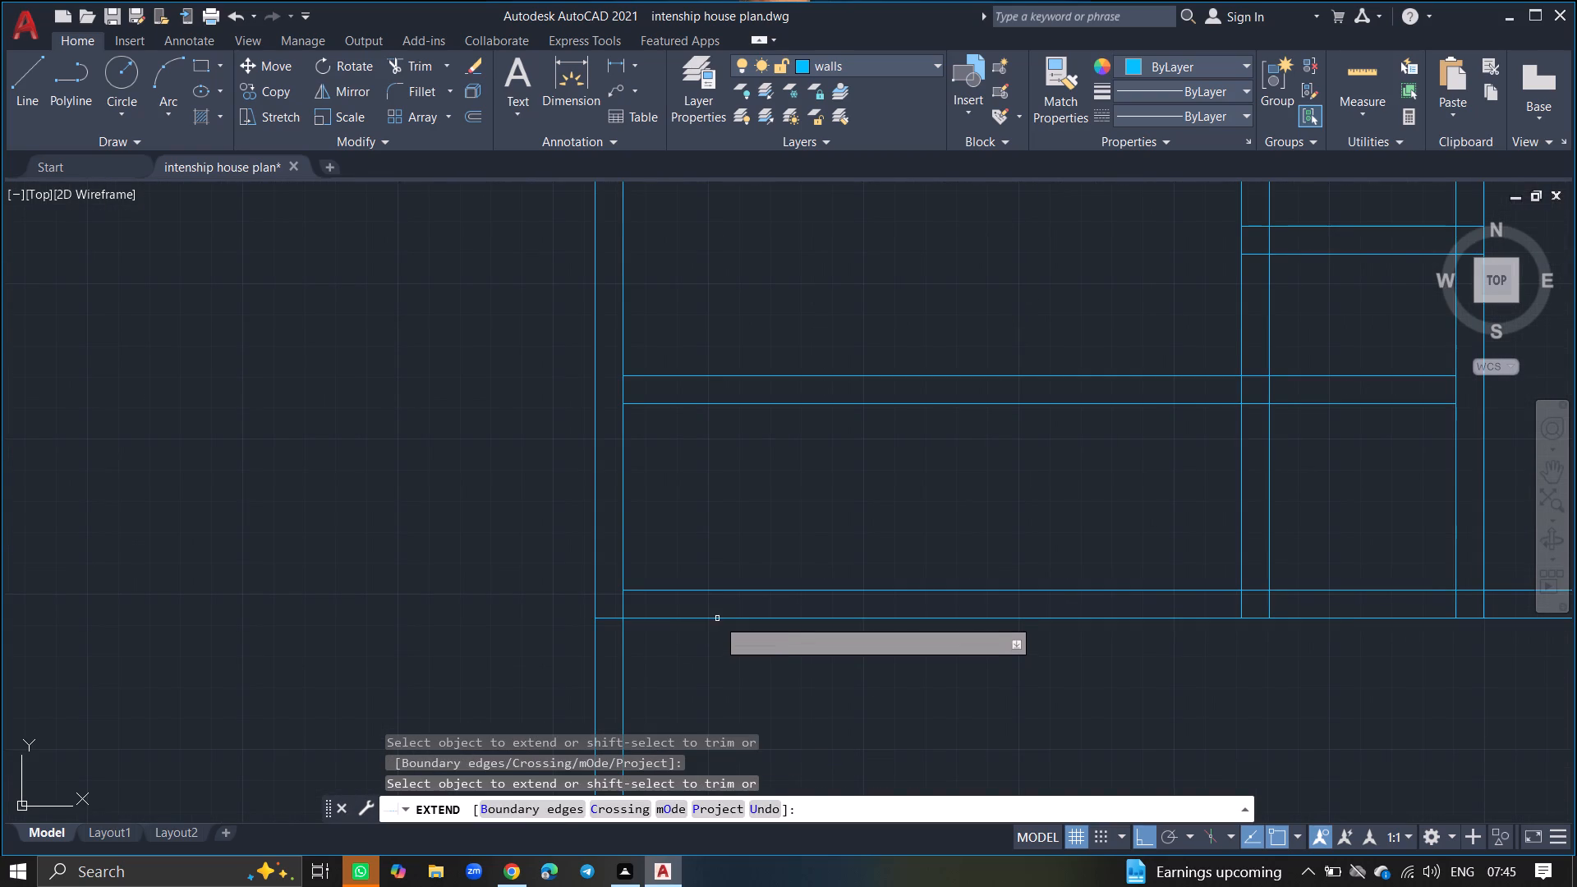
pyautogui.click(698, 586)
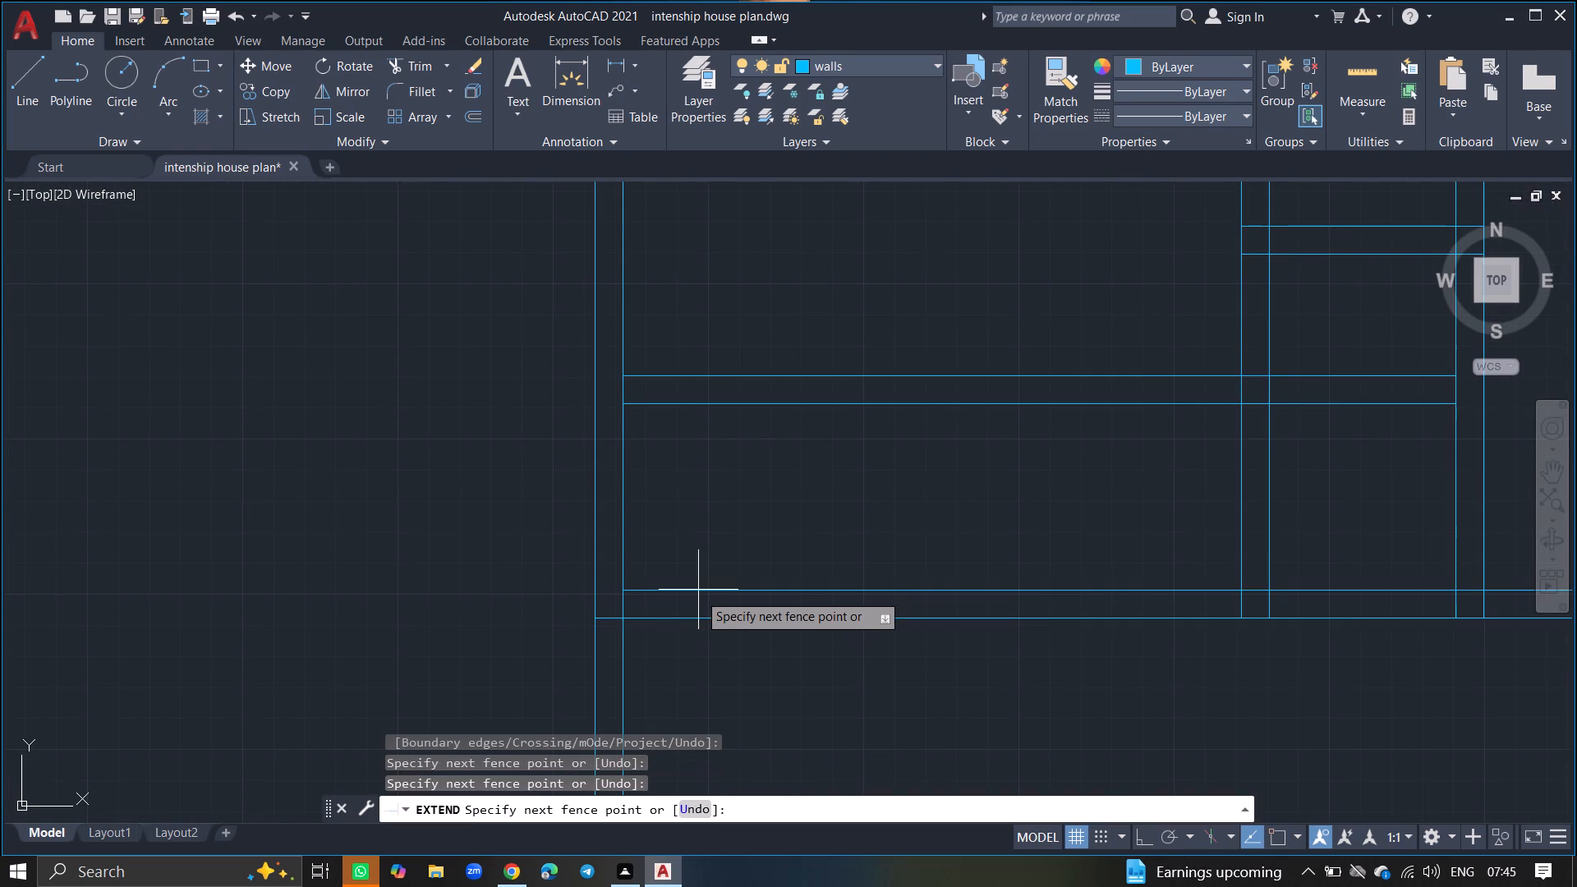
pyautogui.click(698, 604)
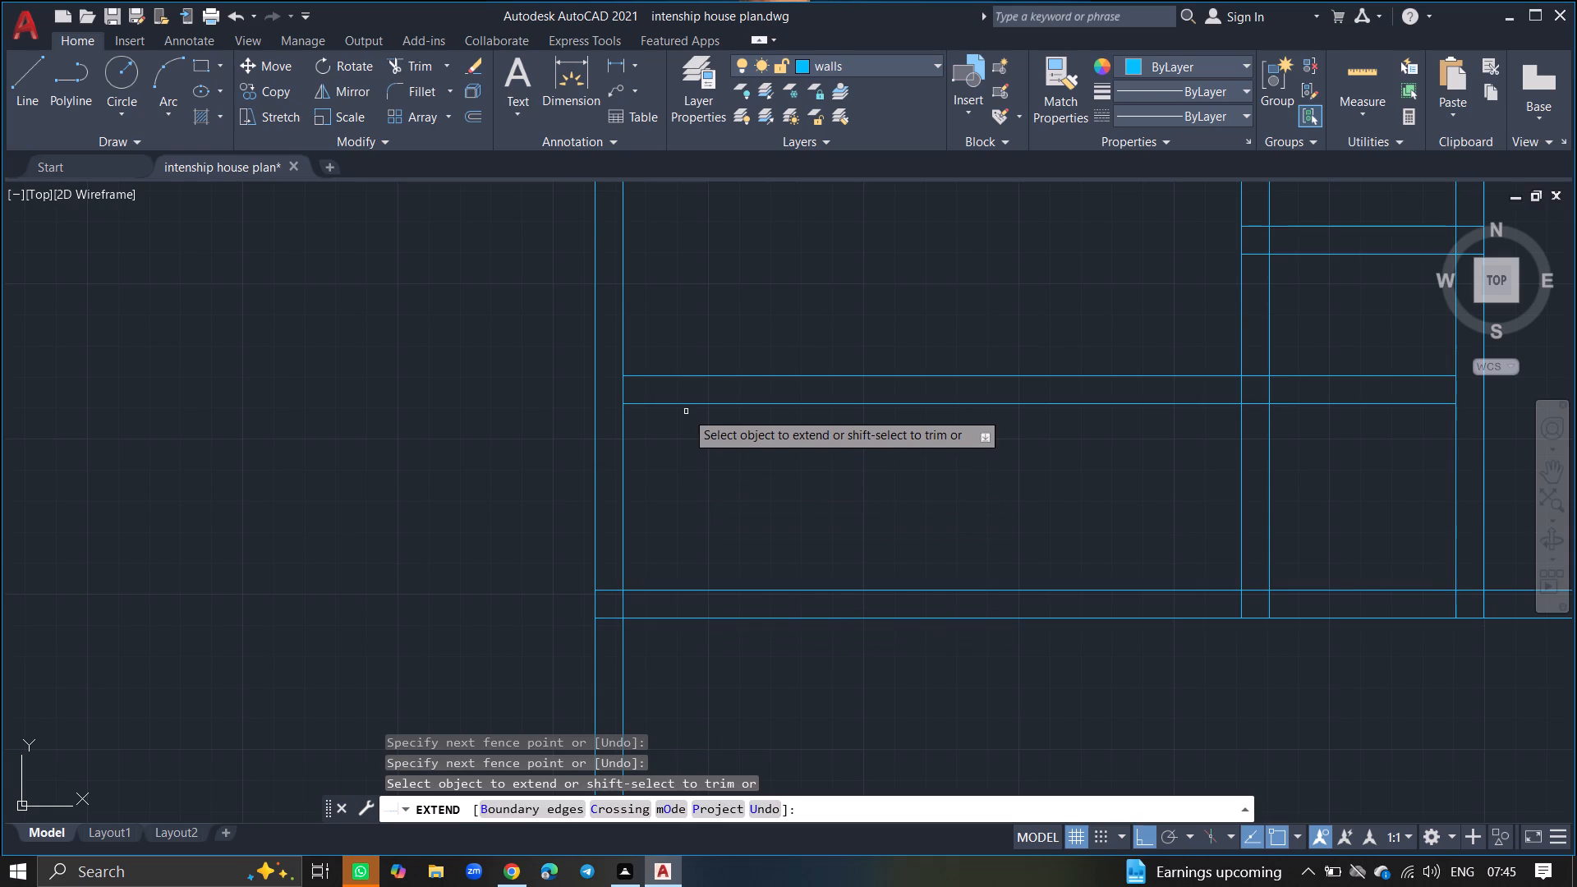
pyautogui.click(684, 404)
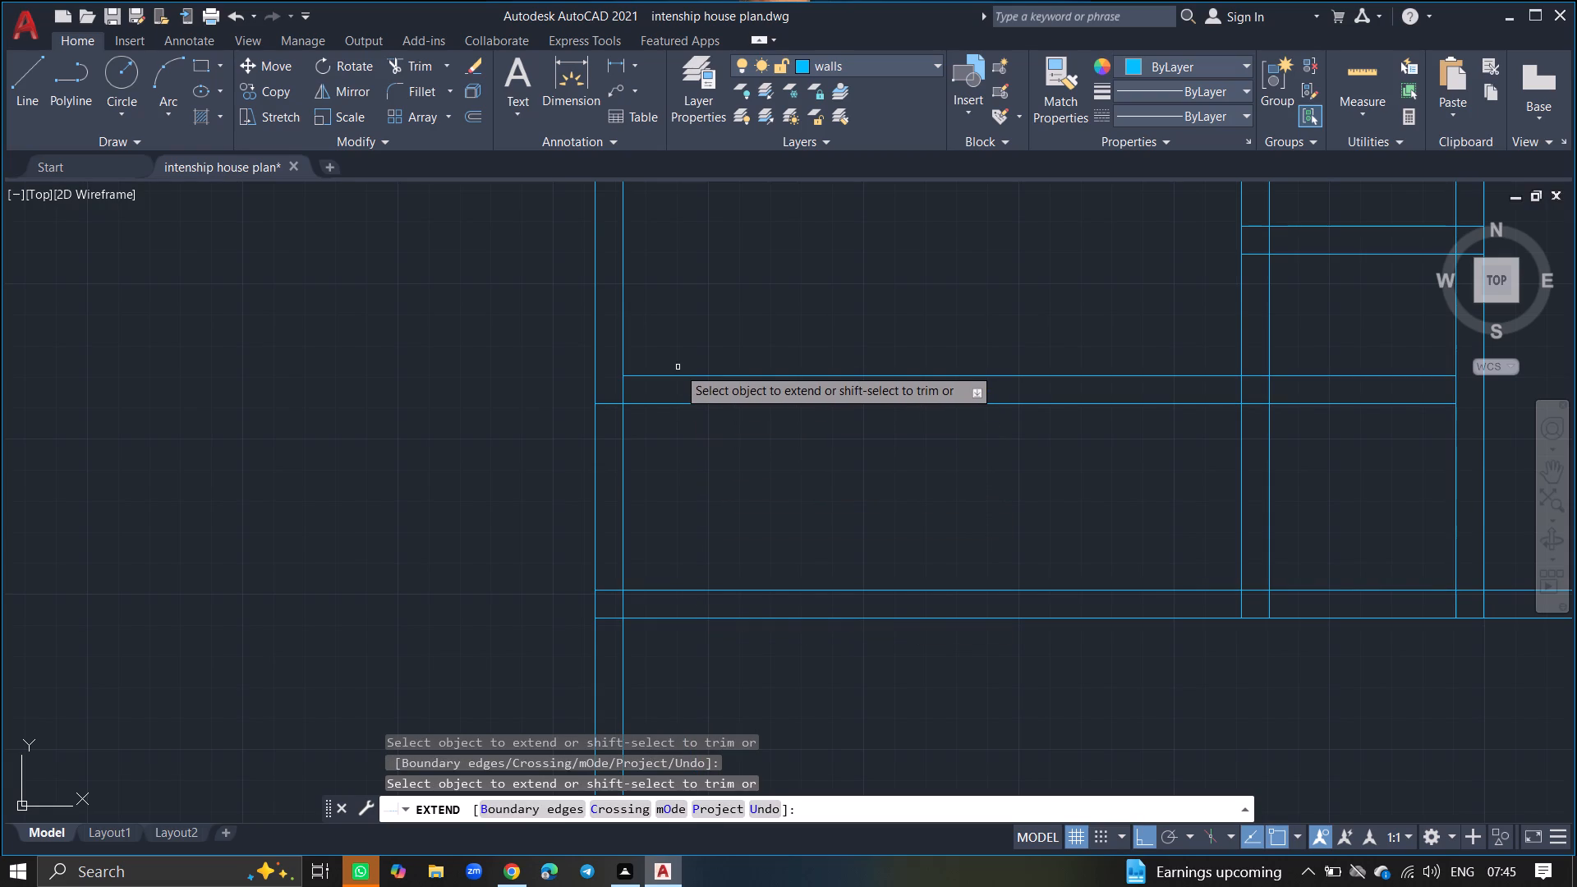
pyautogui.click(678, 375)
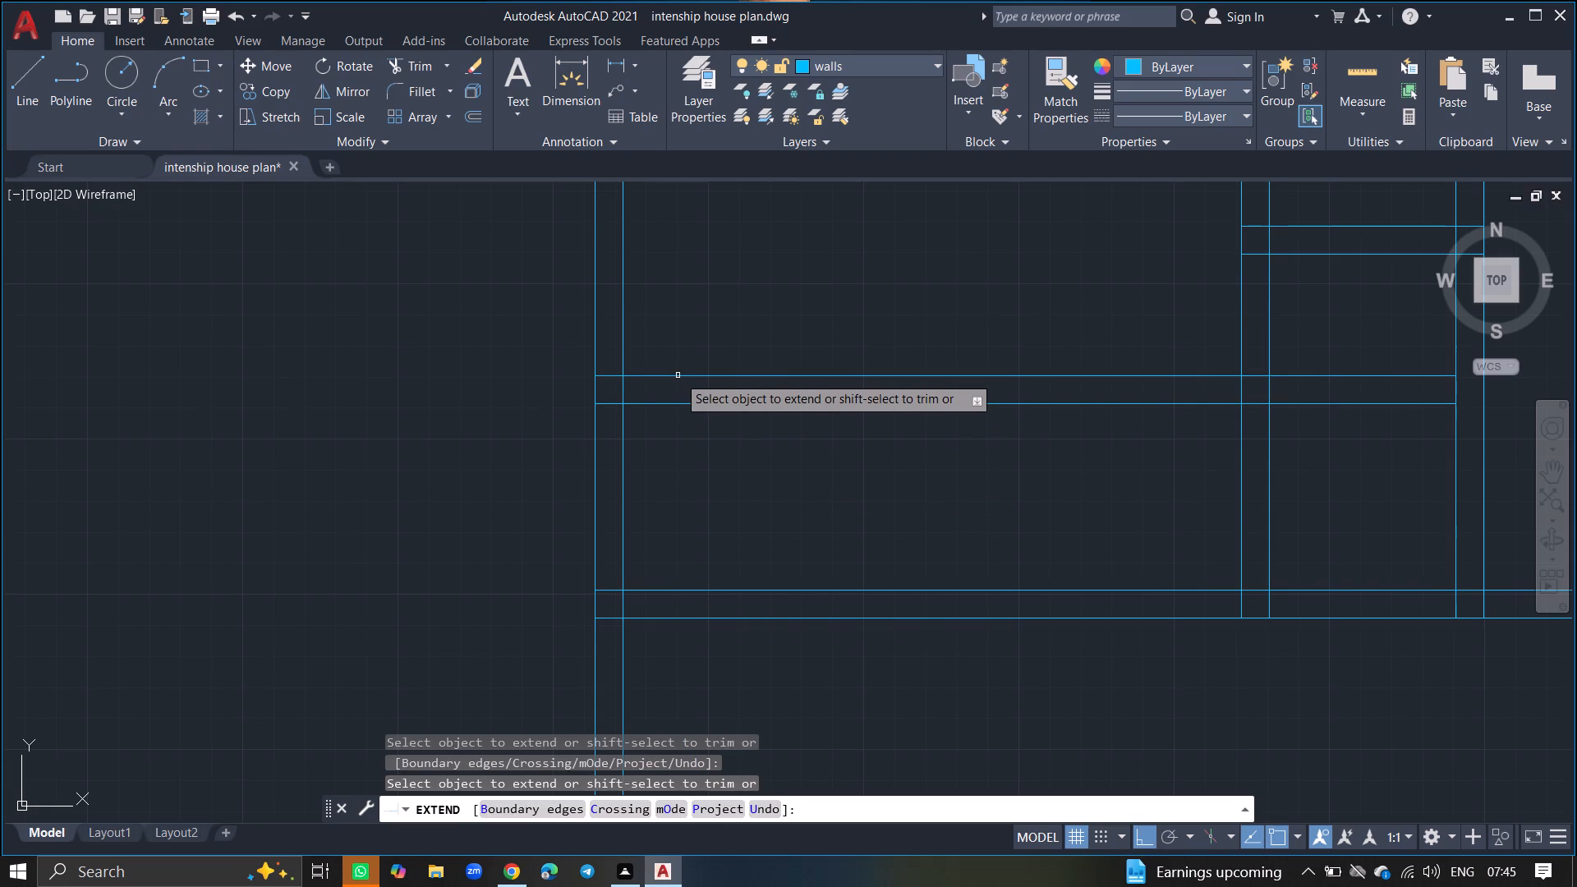
pyautogui.press('Return')
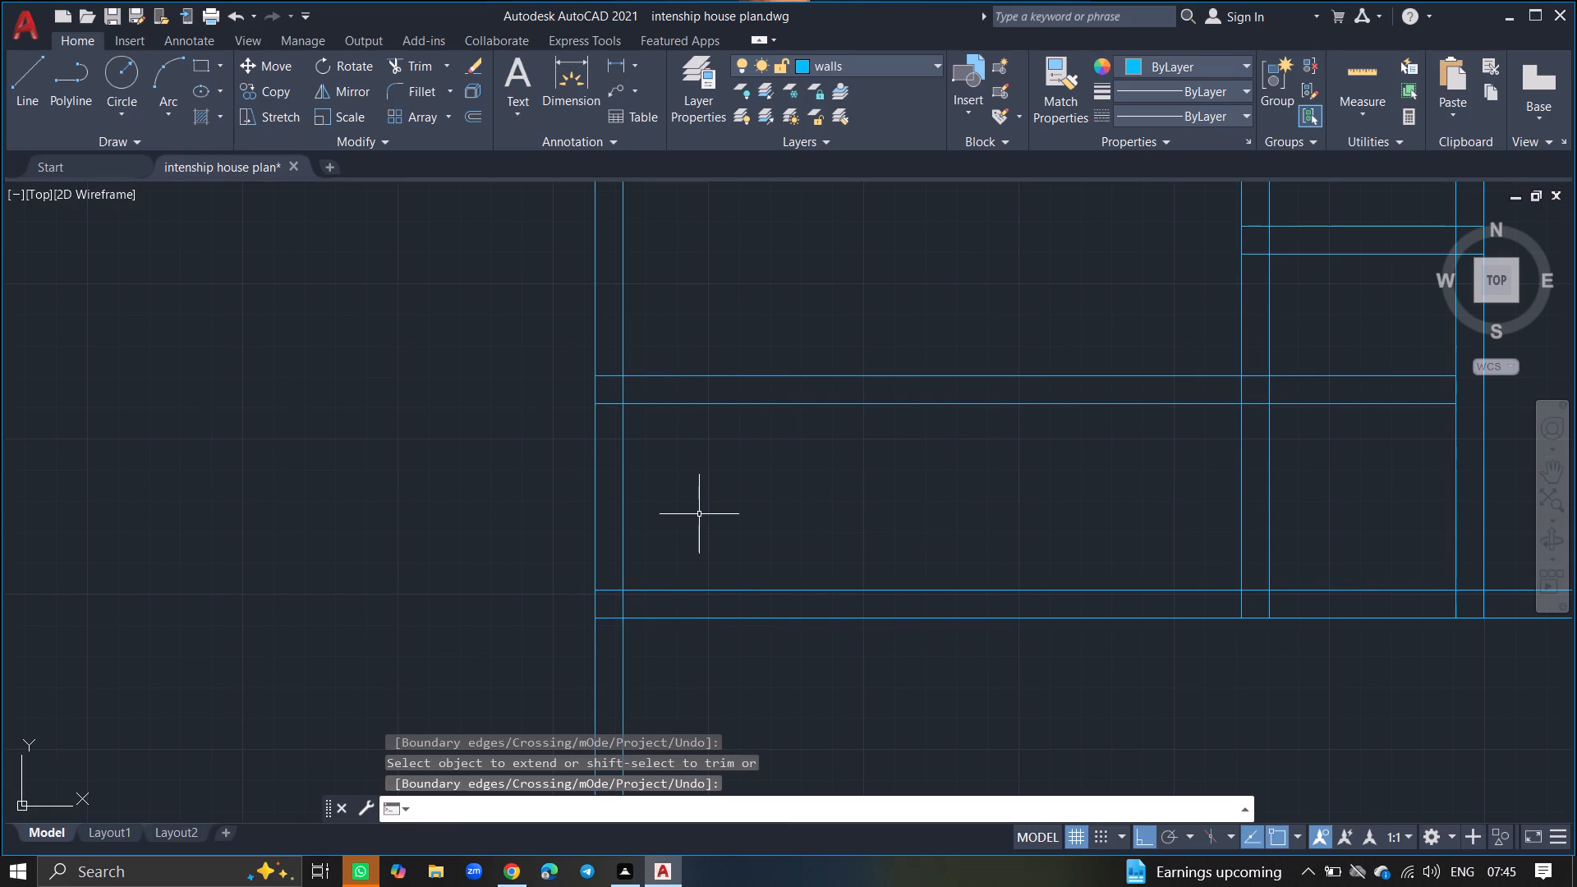
# Trim the two partition lines where they run past the interior vertical wall into the adjoining small room.
pyautogui.write('TRIM')
pyautogui.press('Return')
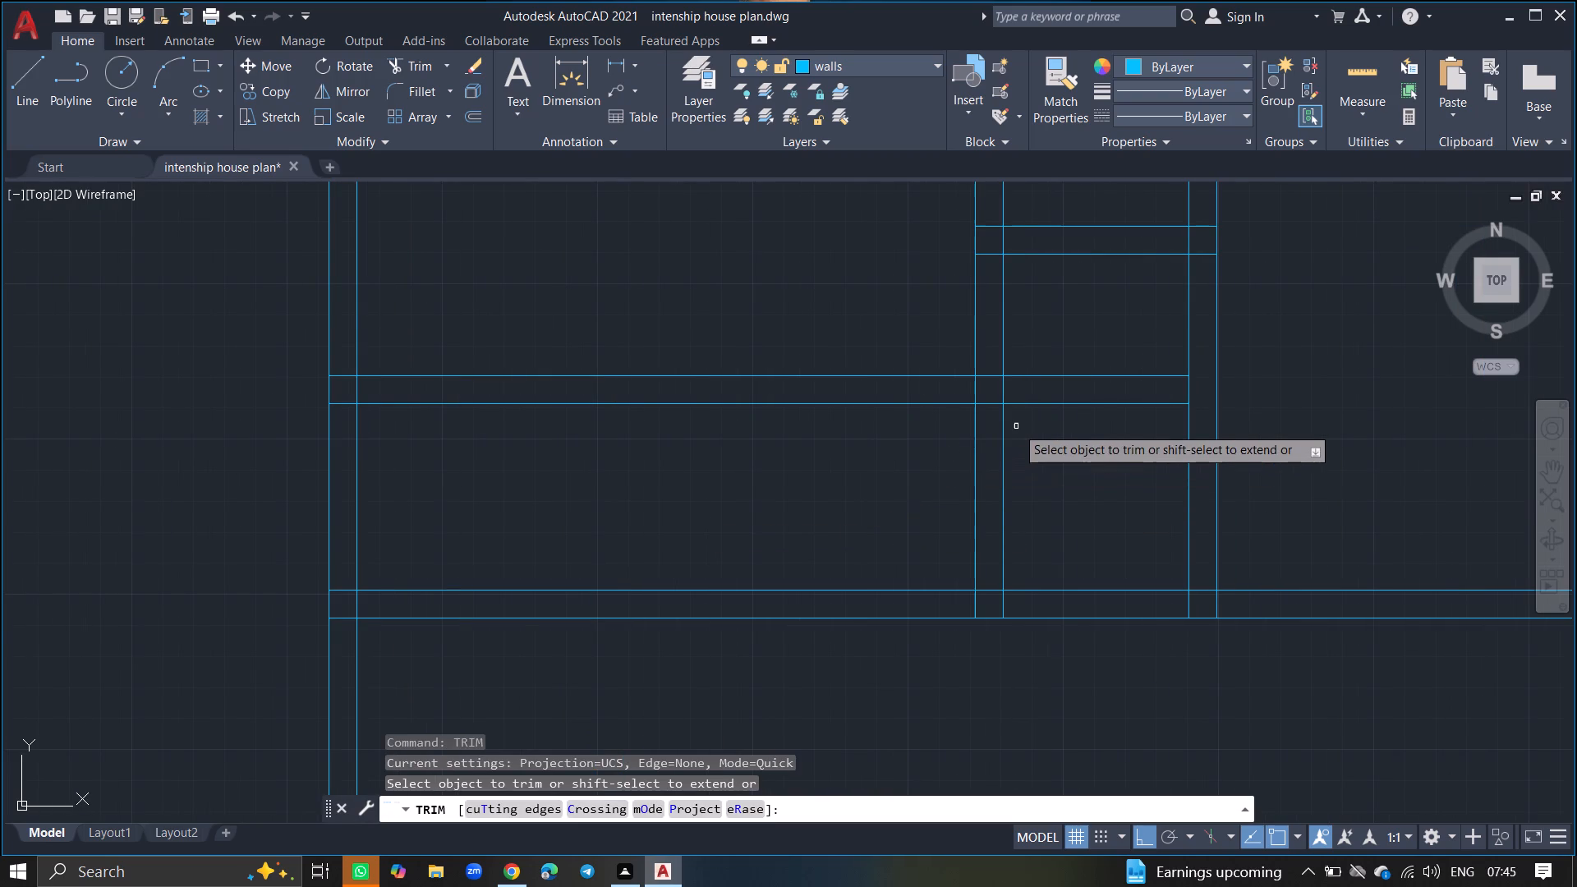
pyautogui.click(1017, 403)
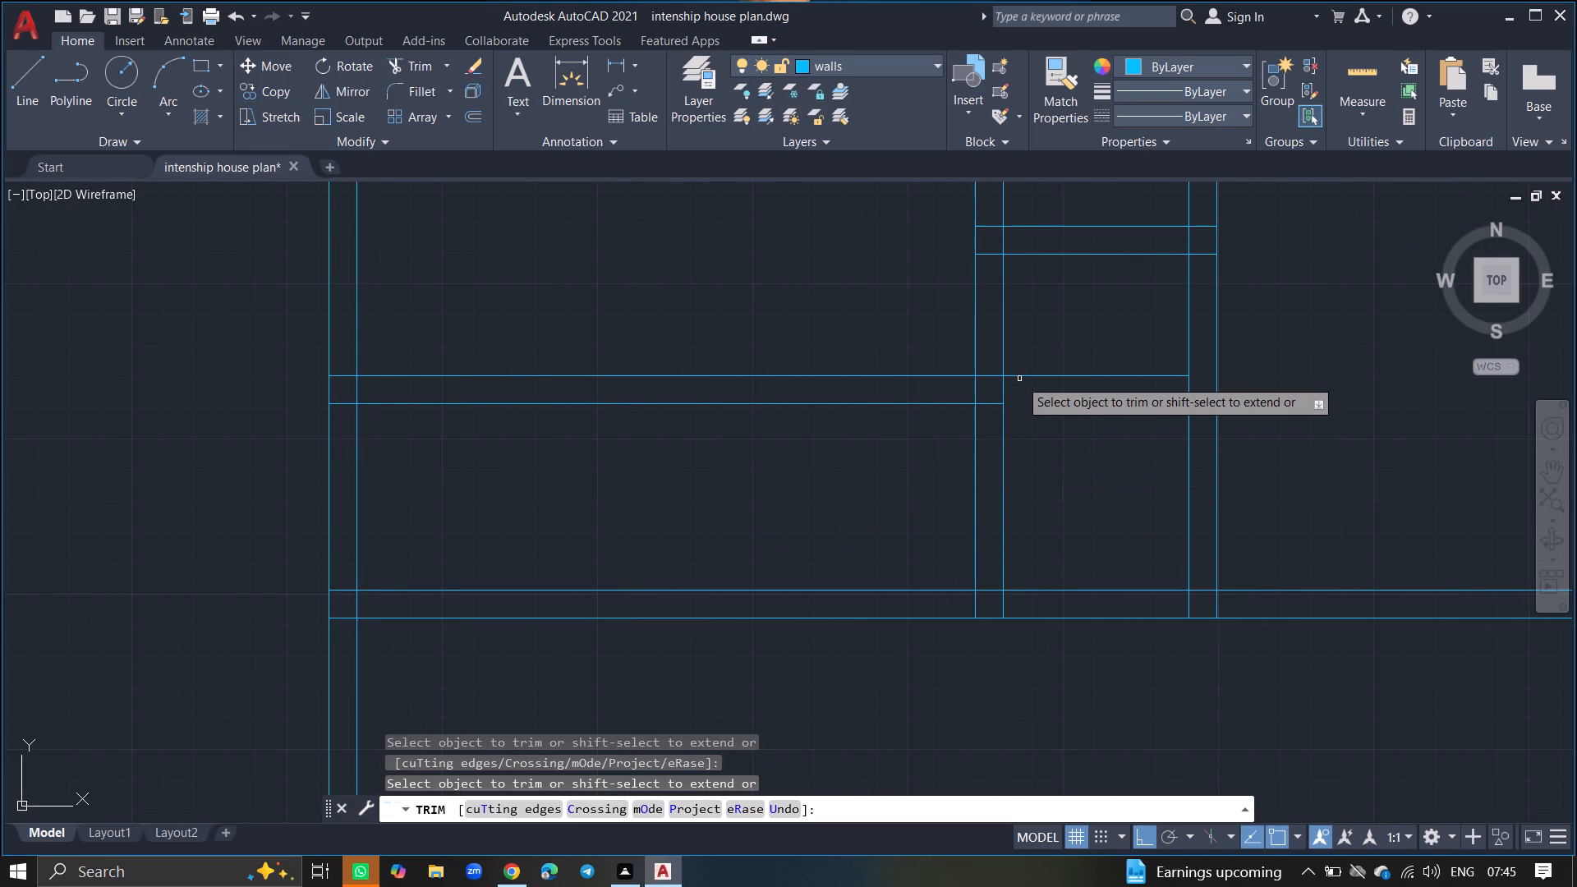
pyautogui.click(1018, 370)
pyautogui.click(1020, 433)
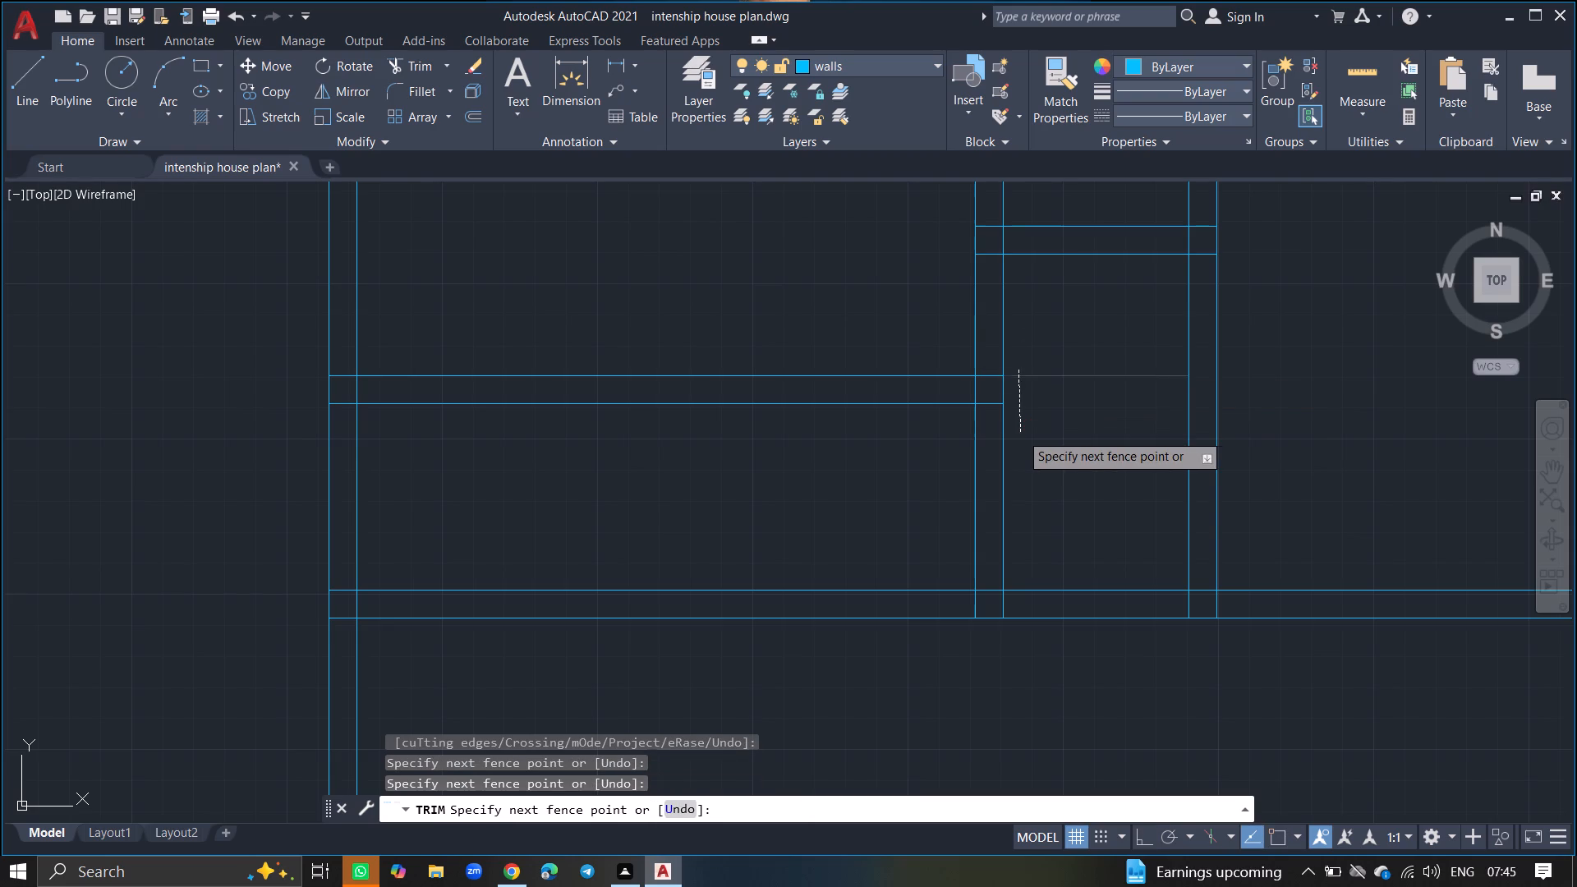
pyautogui.press('Return')
# Offset the upper line of the new horizontal partition 8' upward in the lower-left part of the plan.
pyautogui.keyDown('ctrl'); pyautogui.scroll(-5, 1020, 433); pyautogui.keyUp('ctrl')
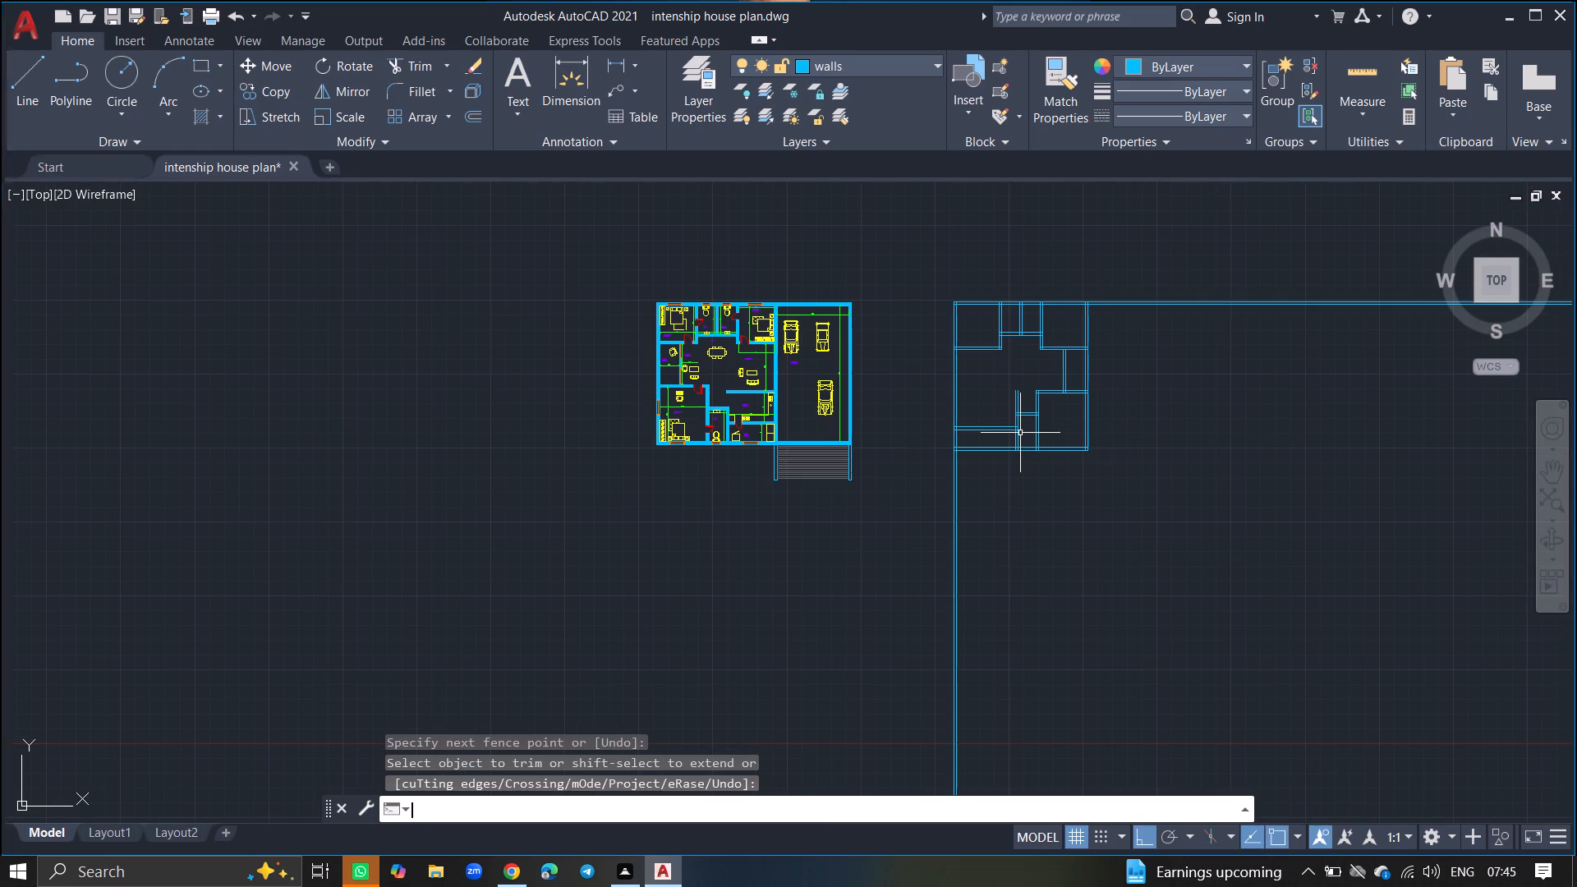
pyautogui.keyDown('ctrl'); pyautogui.scroll(5, 1000, 403); pyautogui.keyUp('ctrl')
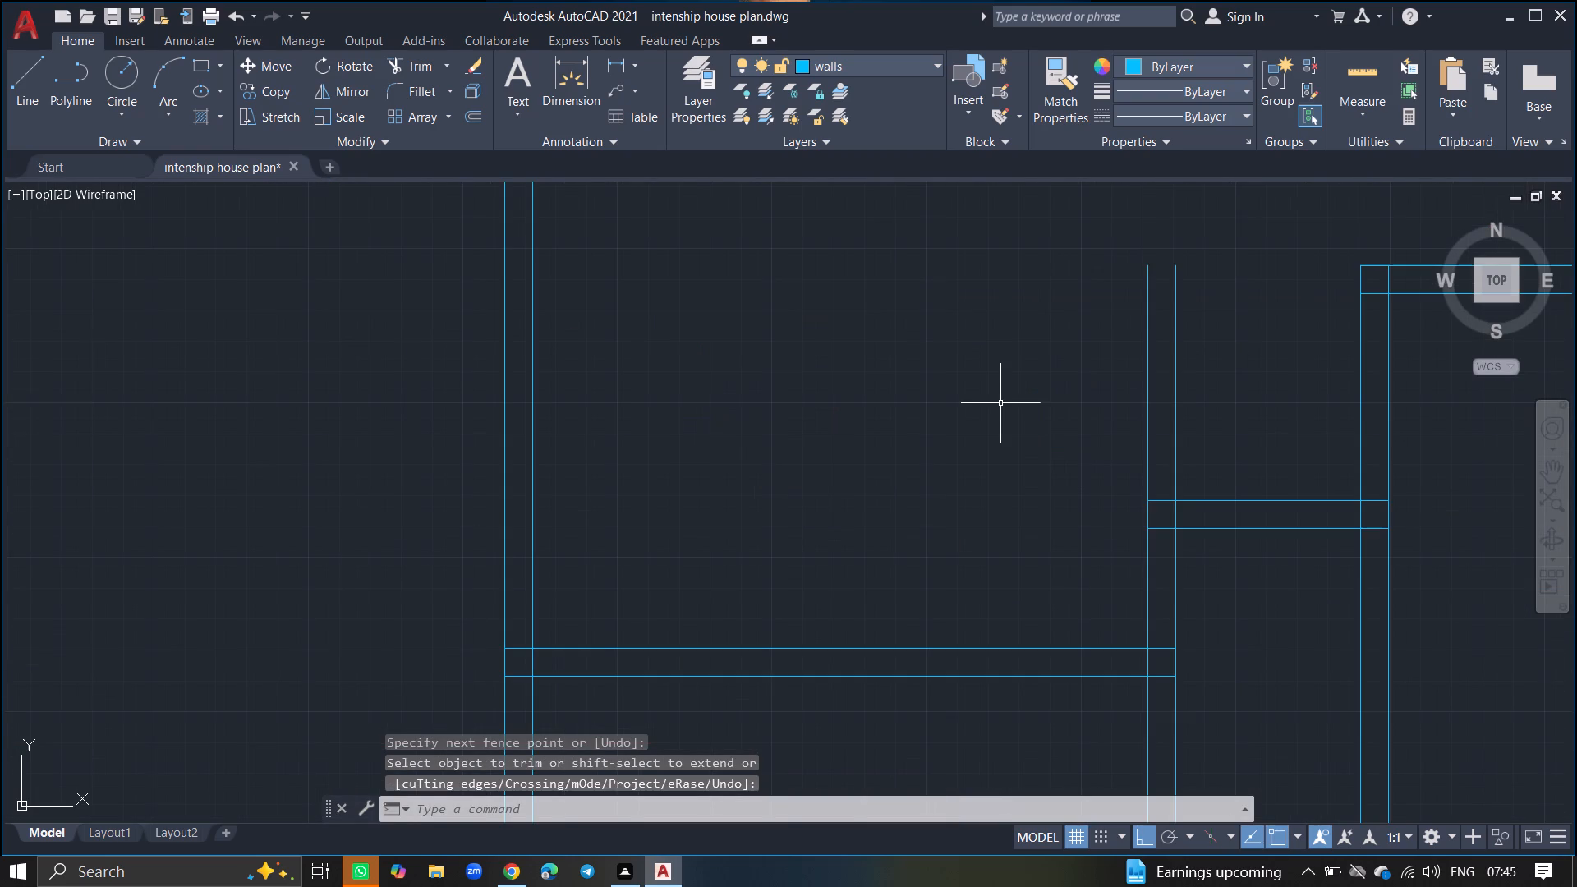
pyautogui.press('o')
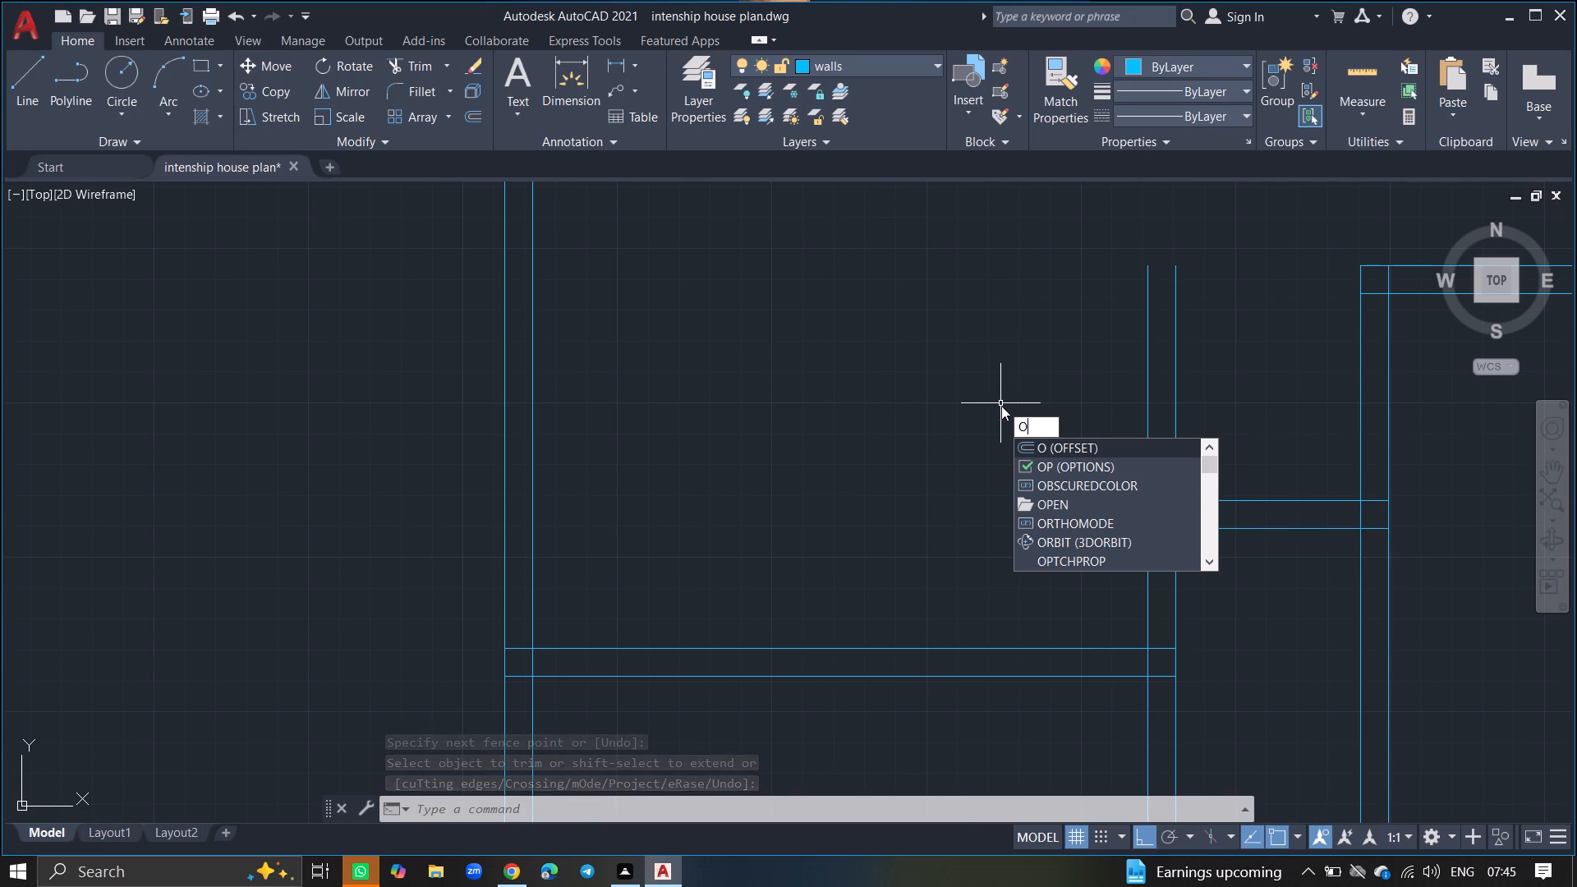
pyautogui.click(1026, 443)
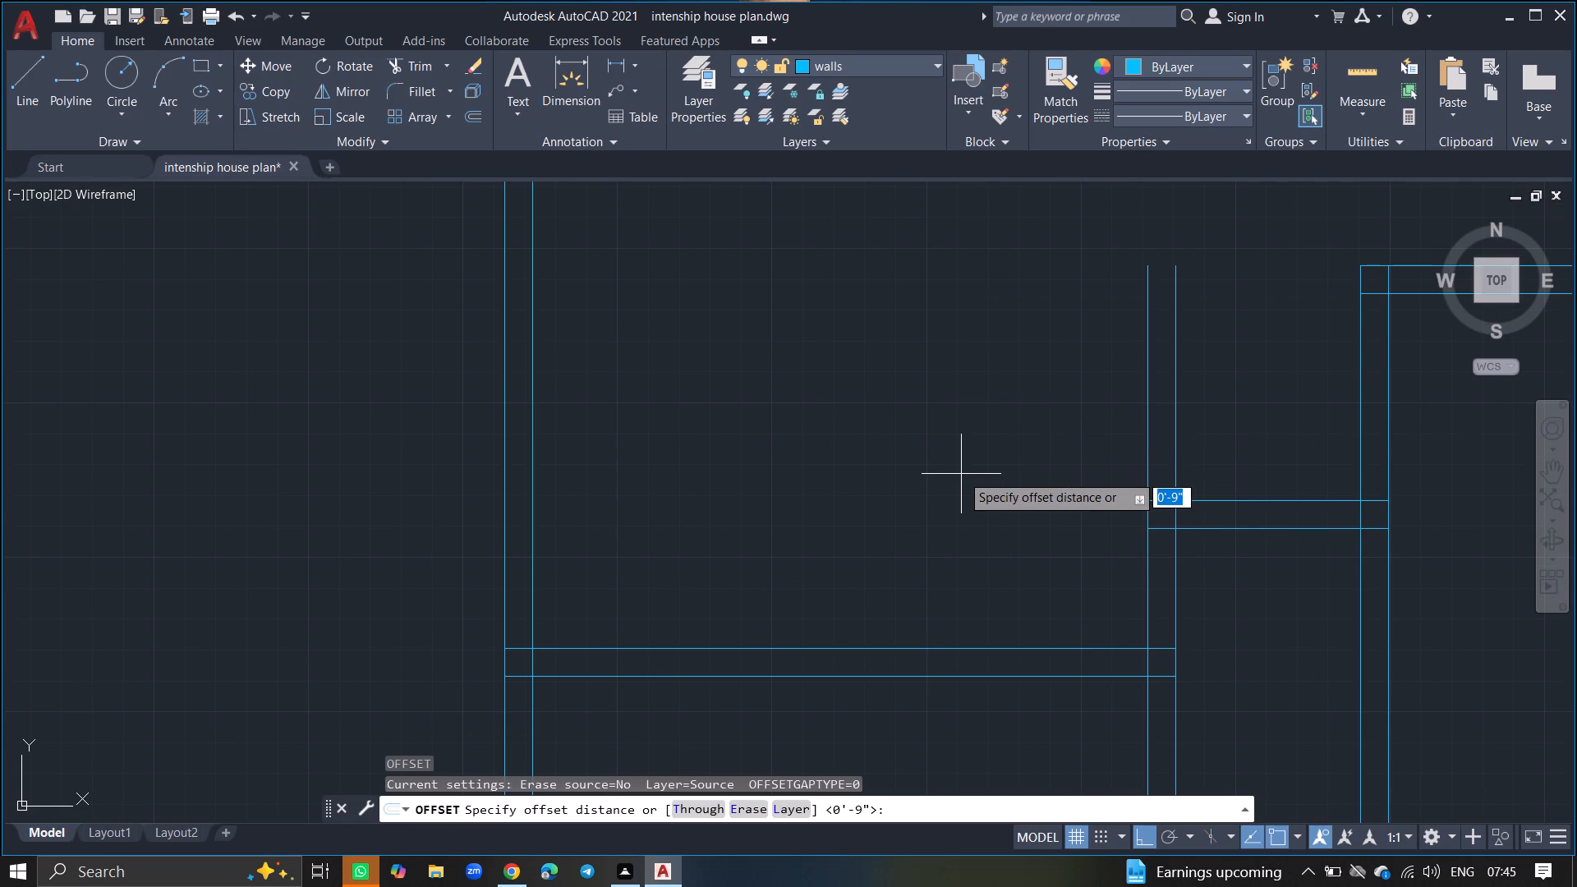
pyautogui.write("8'")
pyautogui.press('Return')
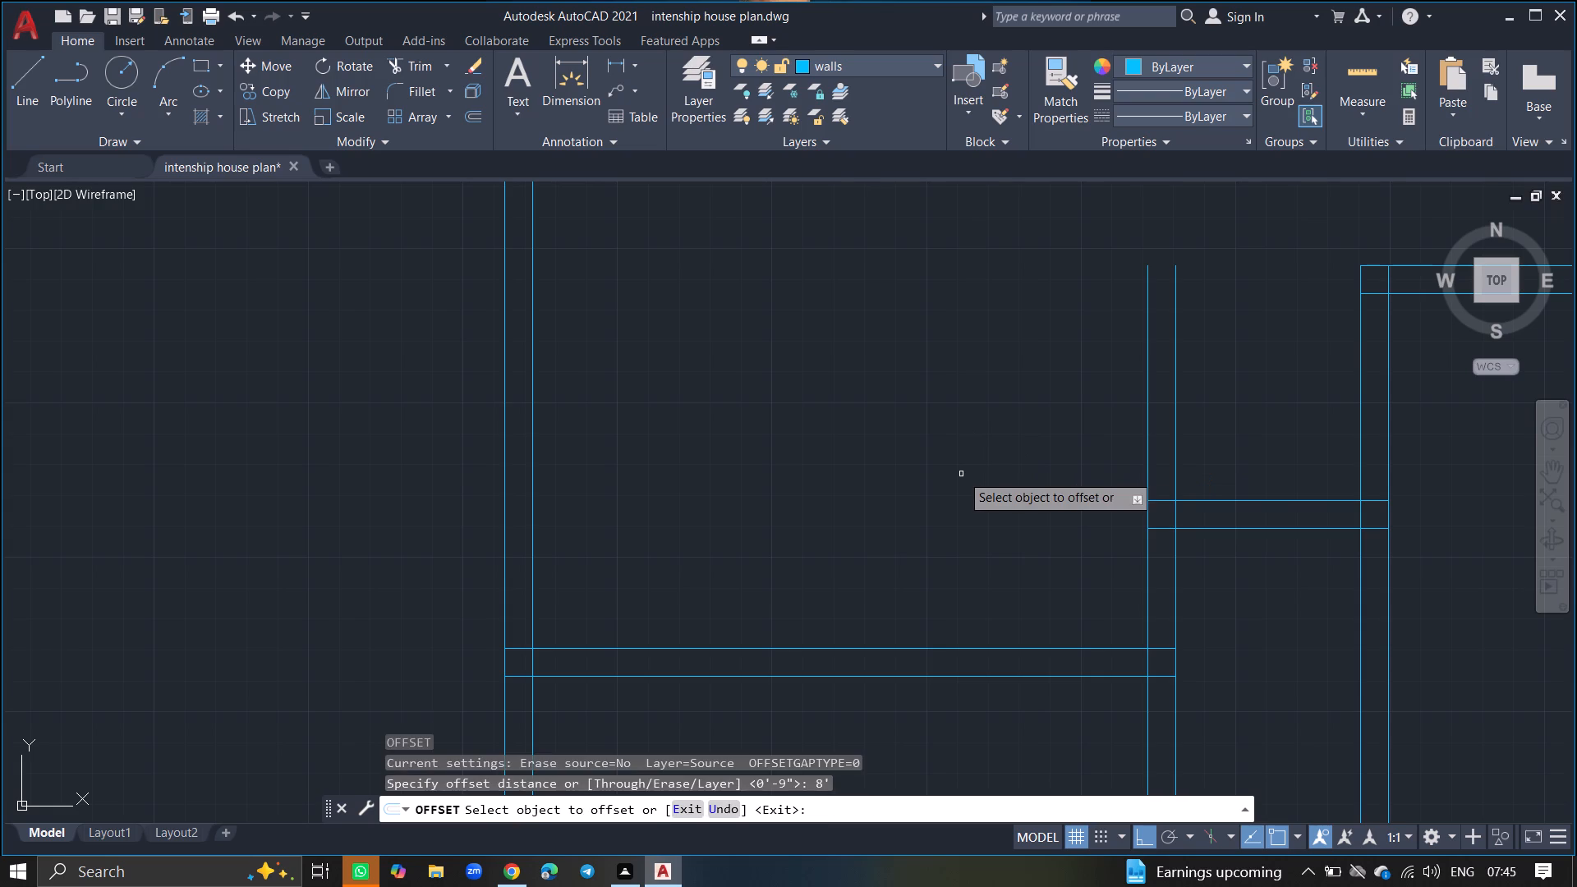
pyautogui.click(917, 648)
pyautogui.click(882, 431)
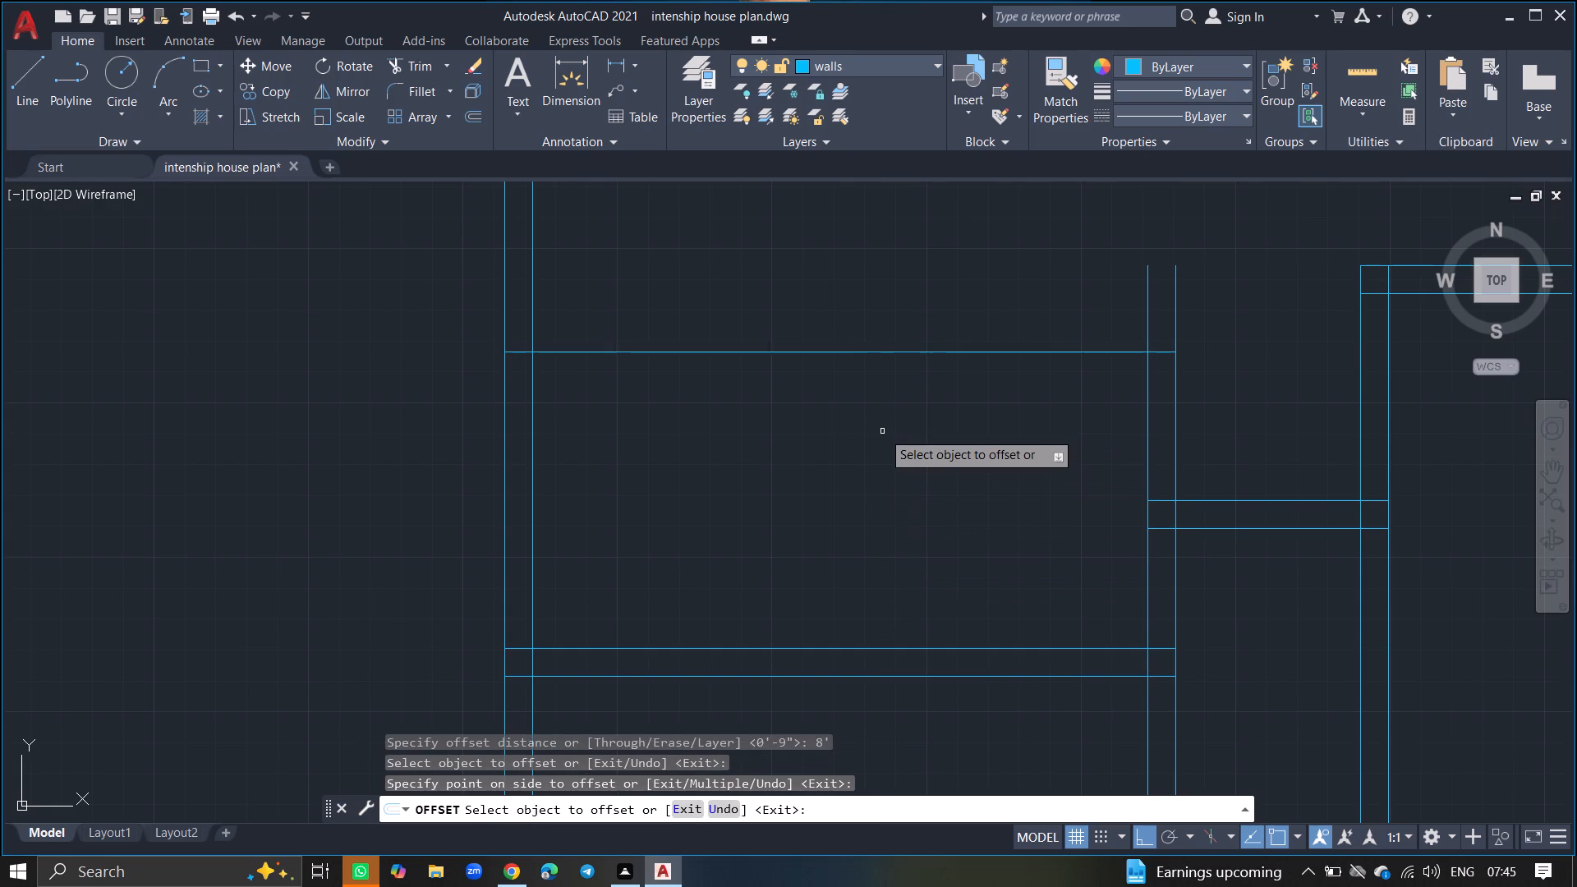
pyautogui.press('Return')
# Offset the new upper horizontal partition line 9" upward to give the wall its thickness.
pyautogui.write('OFFSET')
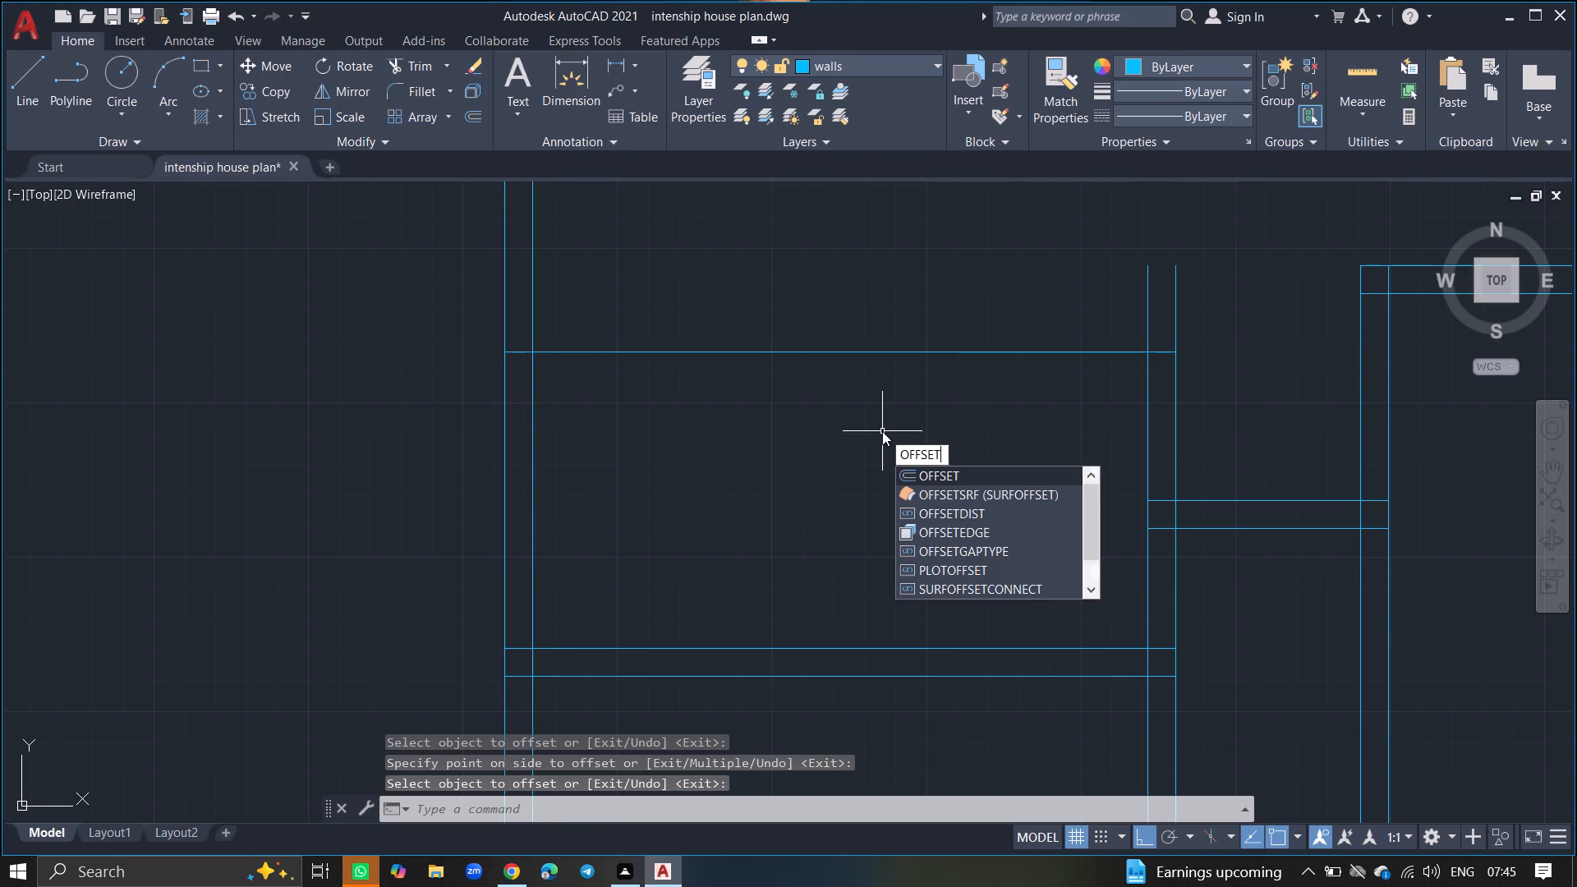
pyautogui.press('Return')
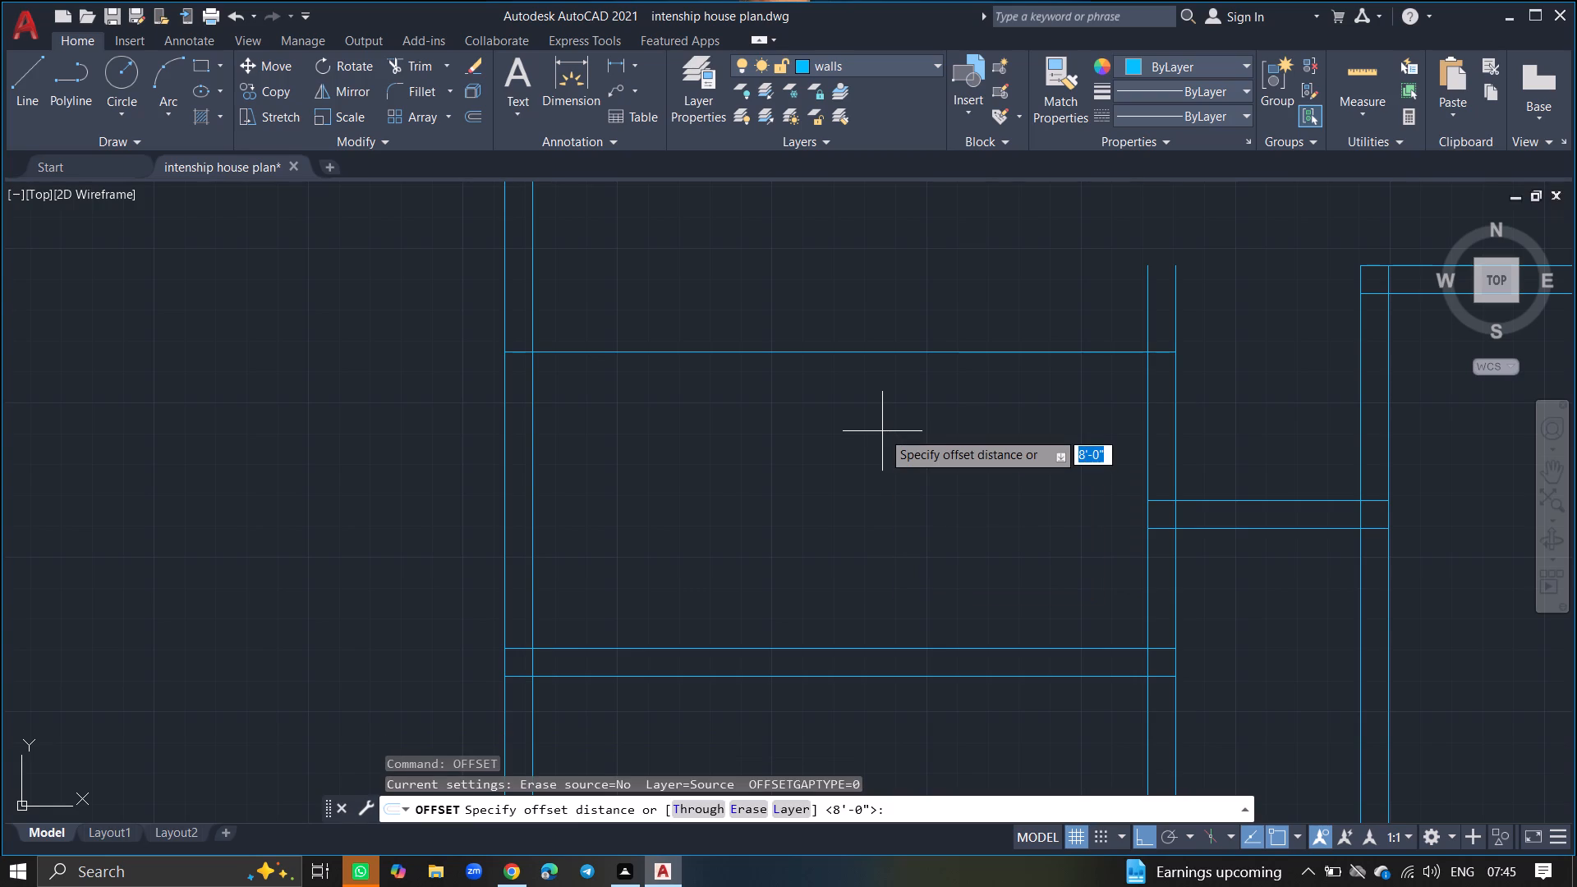
pyautogui.press('9')
pyautogui.hotkey('shift', '"')
pyautogui.press('Return')
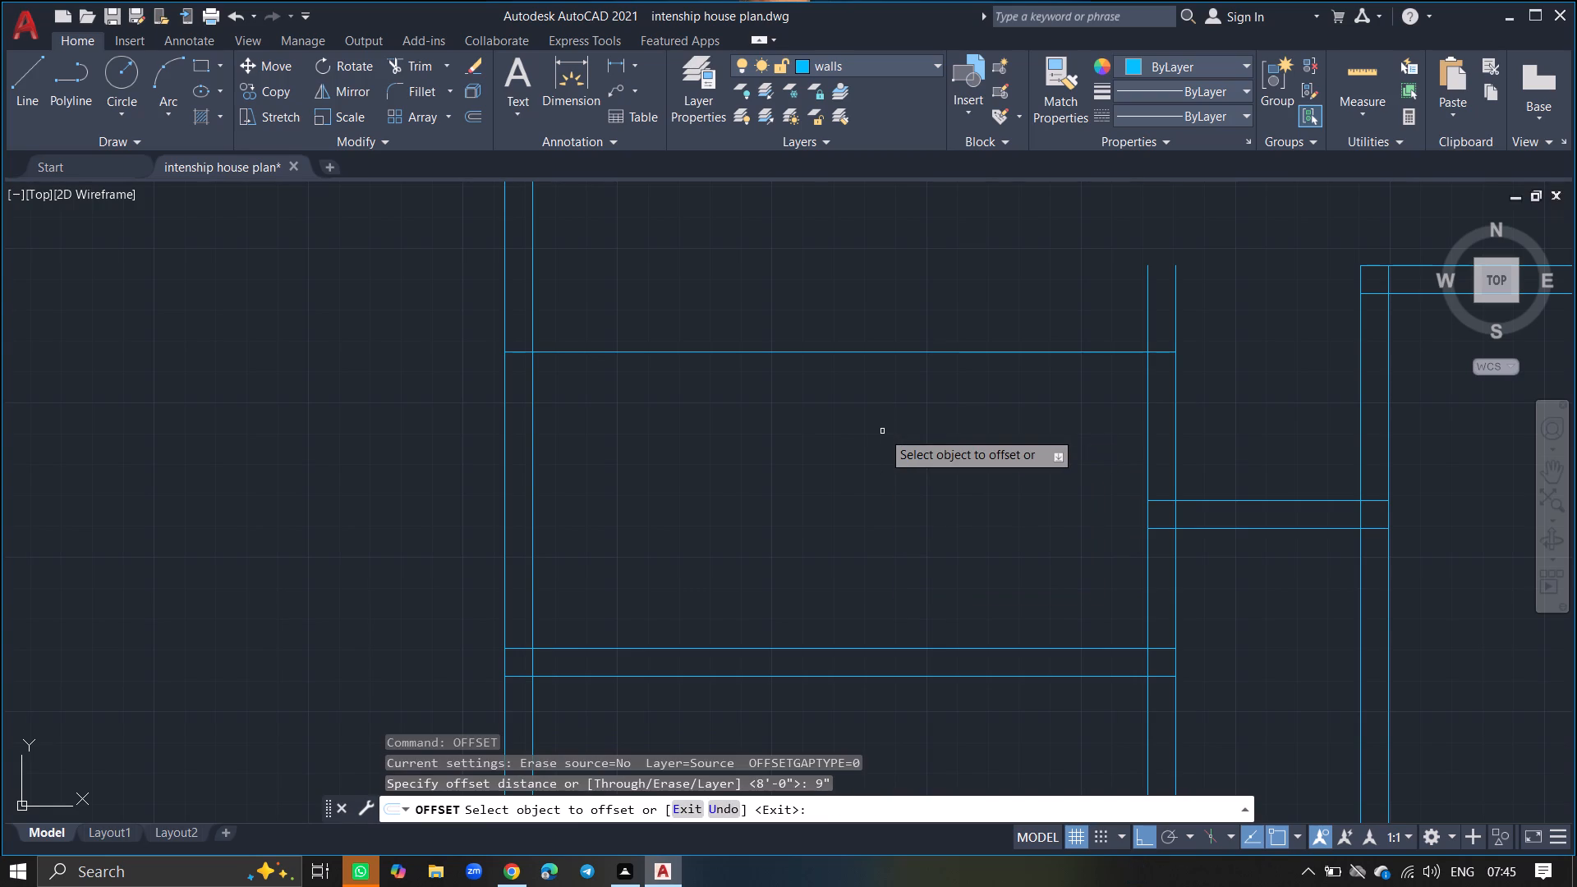
pyautogui.click(849, 352)
pyautogui.click(822, 221)
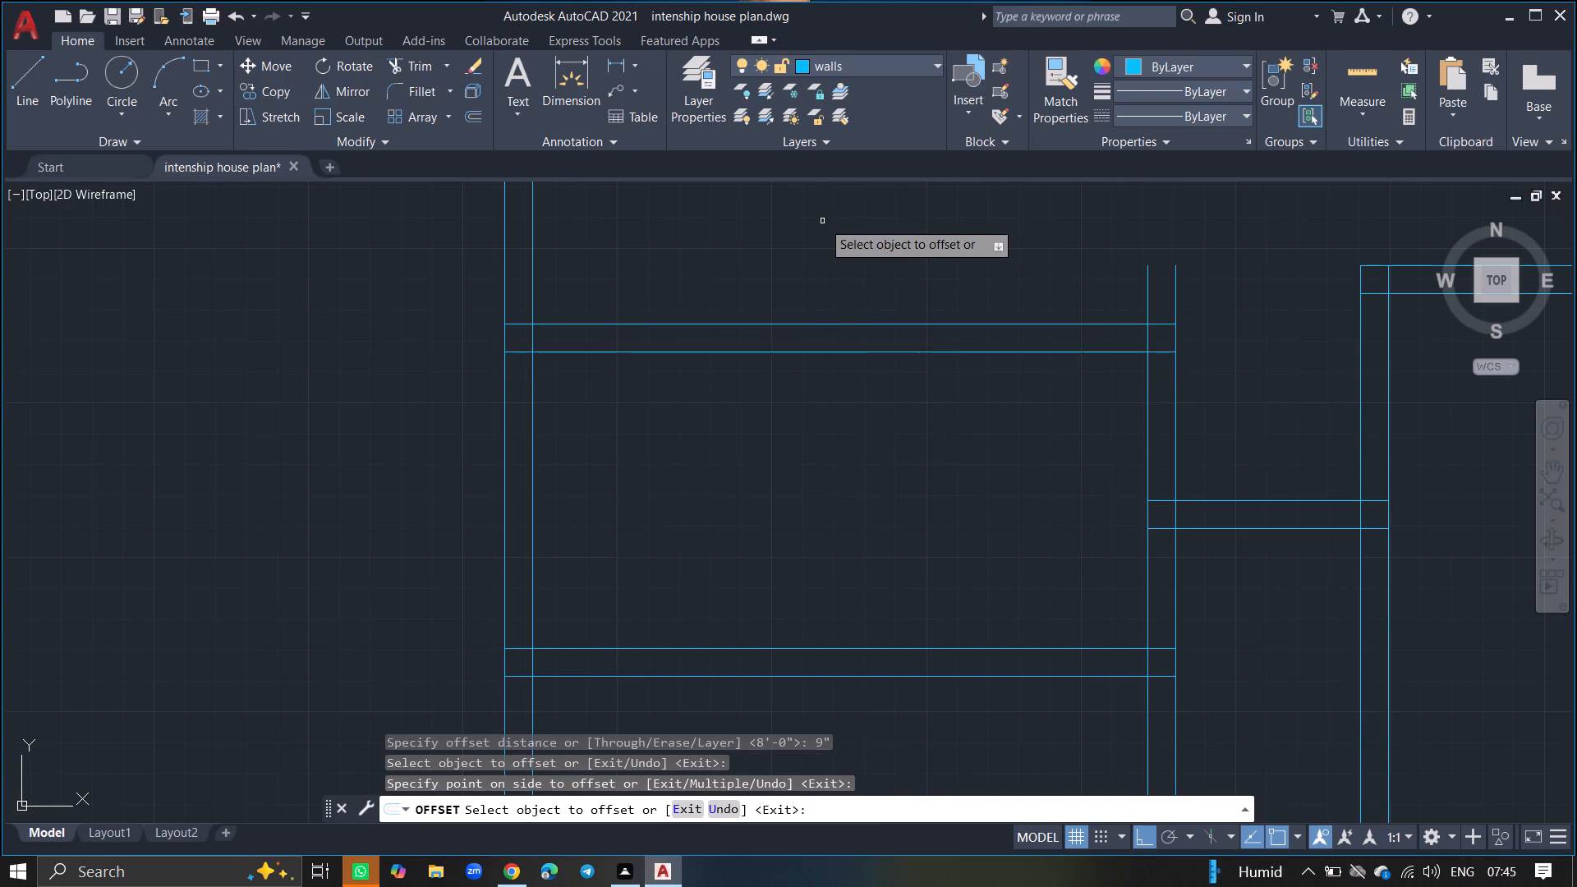
pyautogui.keyDown('ctrl'); pyautogui.scroll(-3, 709, 457); pyautogui.keyUp('ctrl')
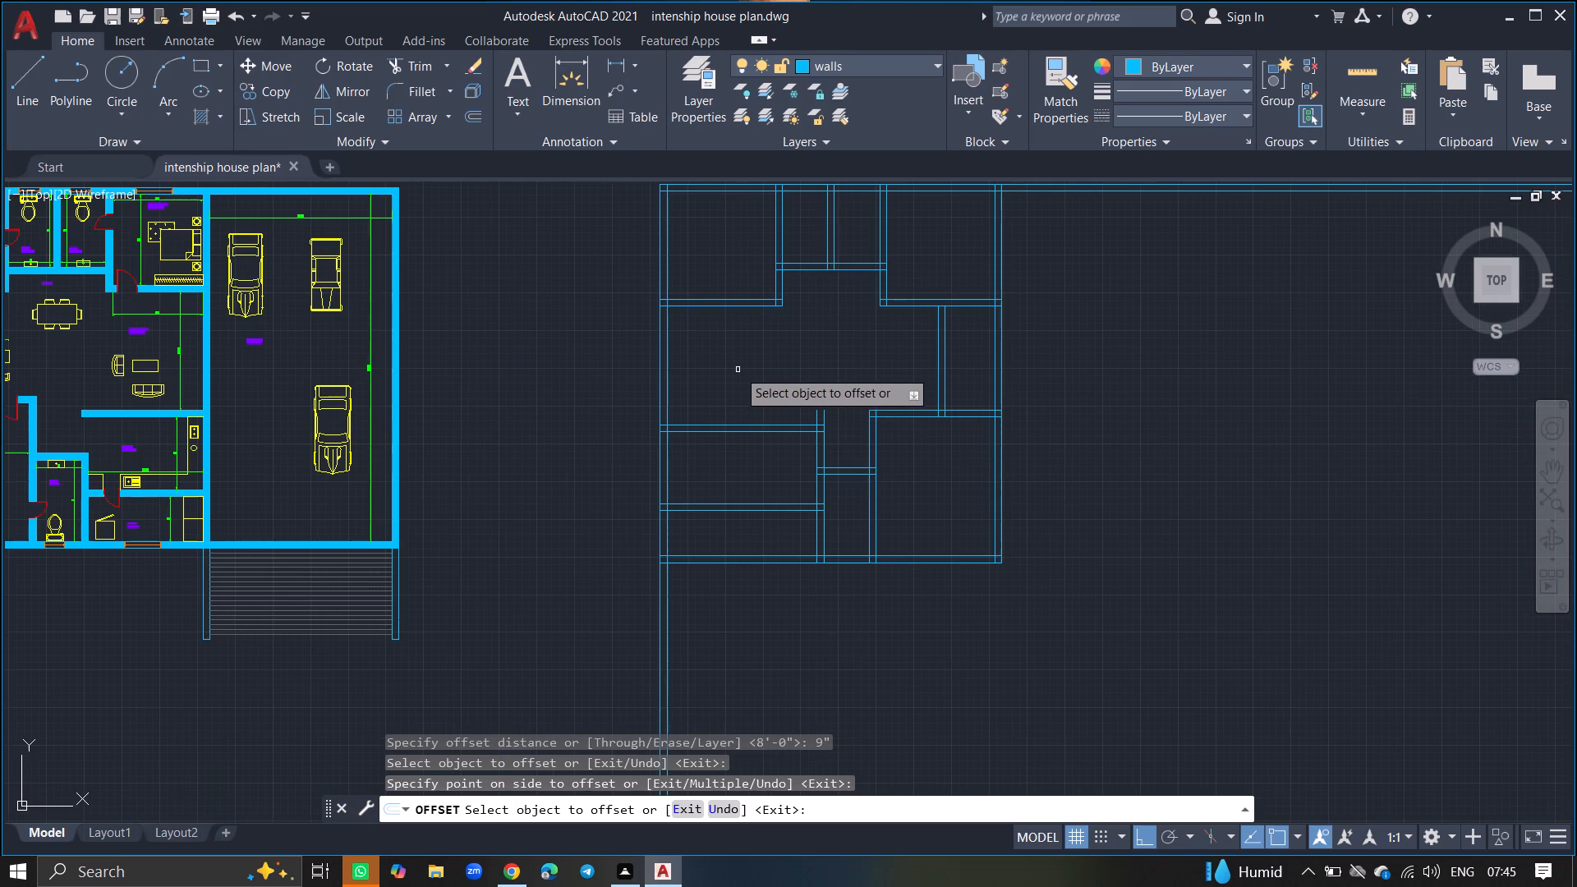
pyautogui.press('Return')
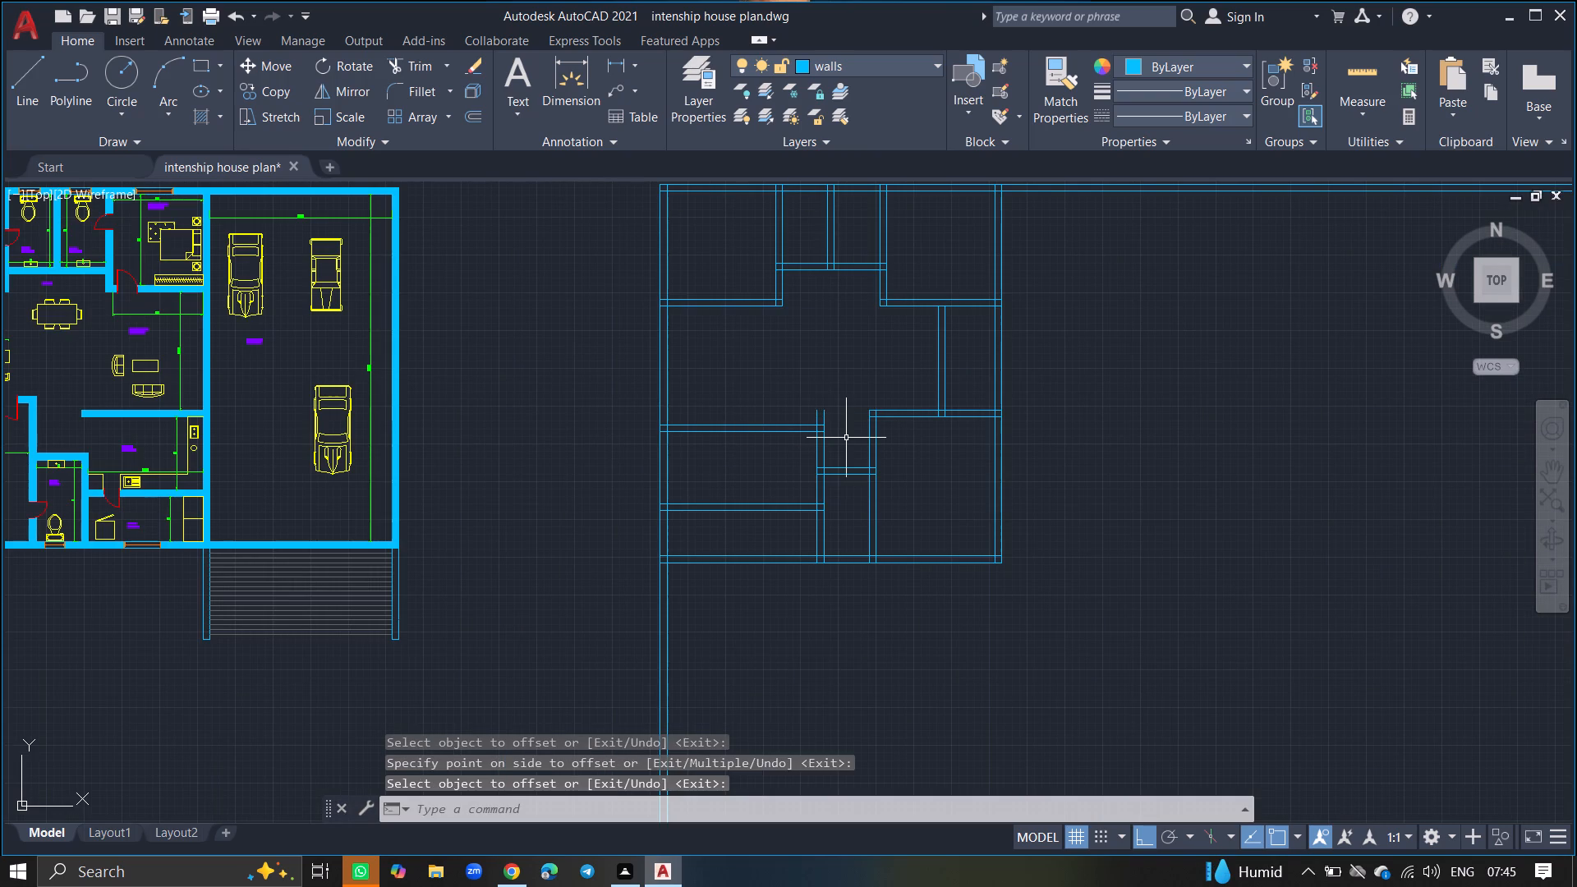
# Trim both lines of the interior vertical wall between the new horizontal partition and the top of the small room below it.
pyautogui.keyDown('ctrl'); pyautogui.scroll(7, 846, 439); pyautogui.keyUp('ctrl')
pyautogui.keyDown('ctrl'); pyautogui.scroll(-3, 846, 439); pyautogui.keyUp('ctrl')
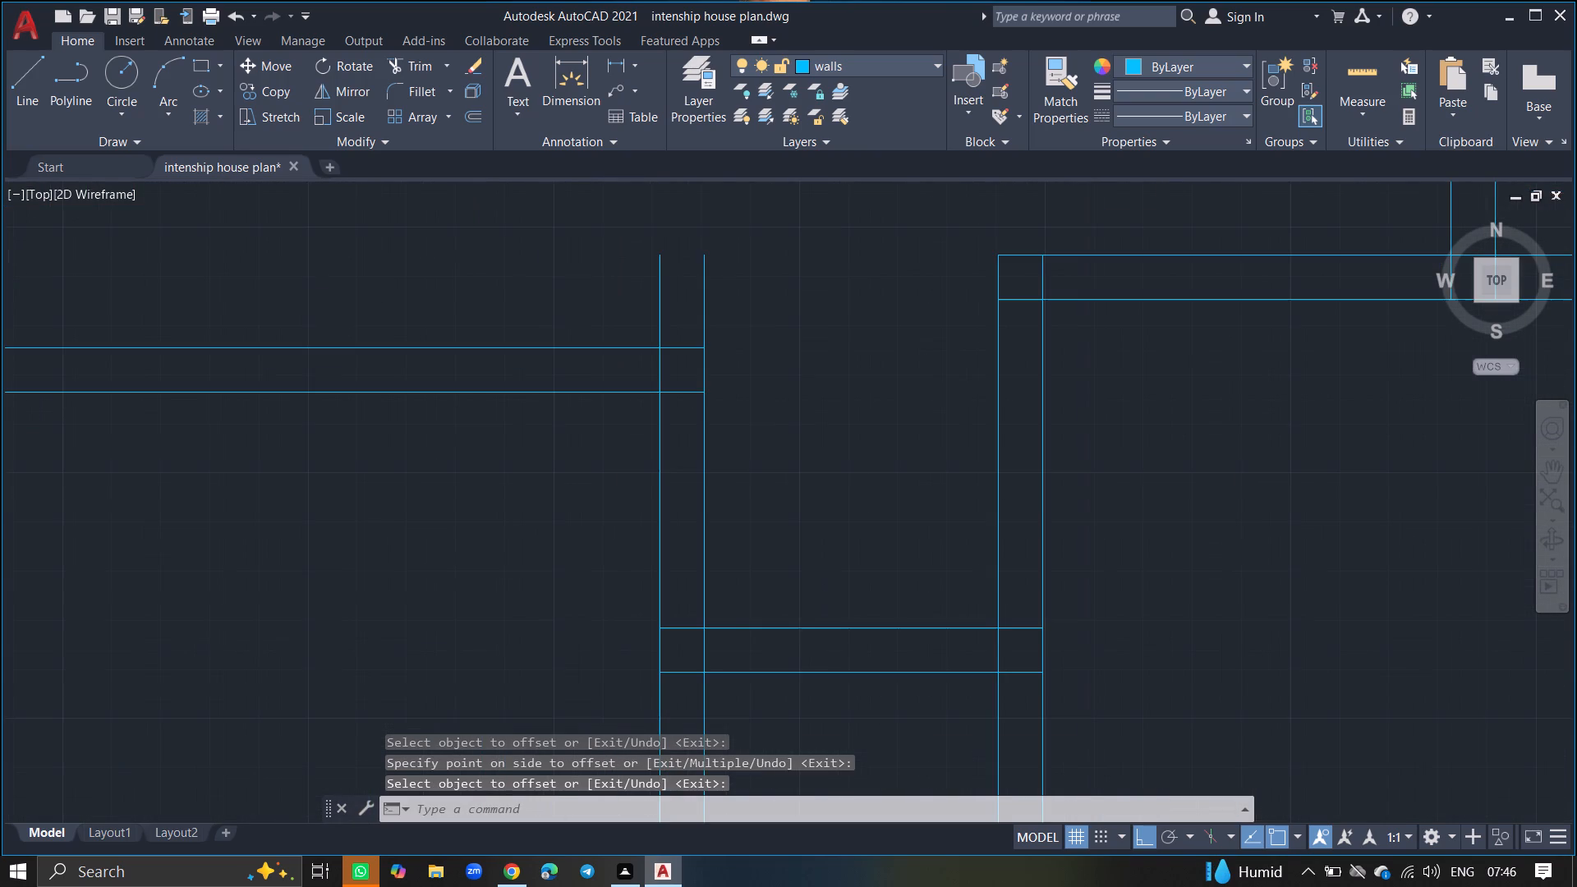
pyautogui.write('TRIM')
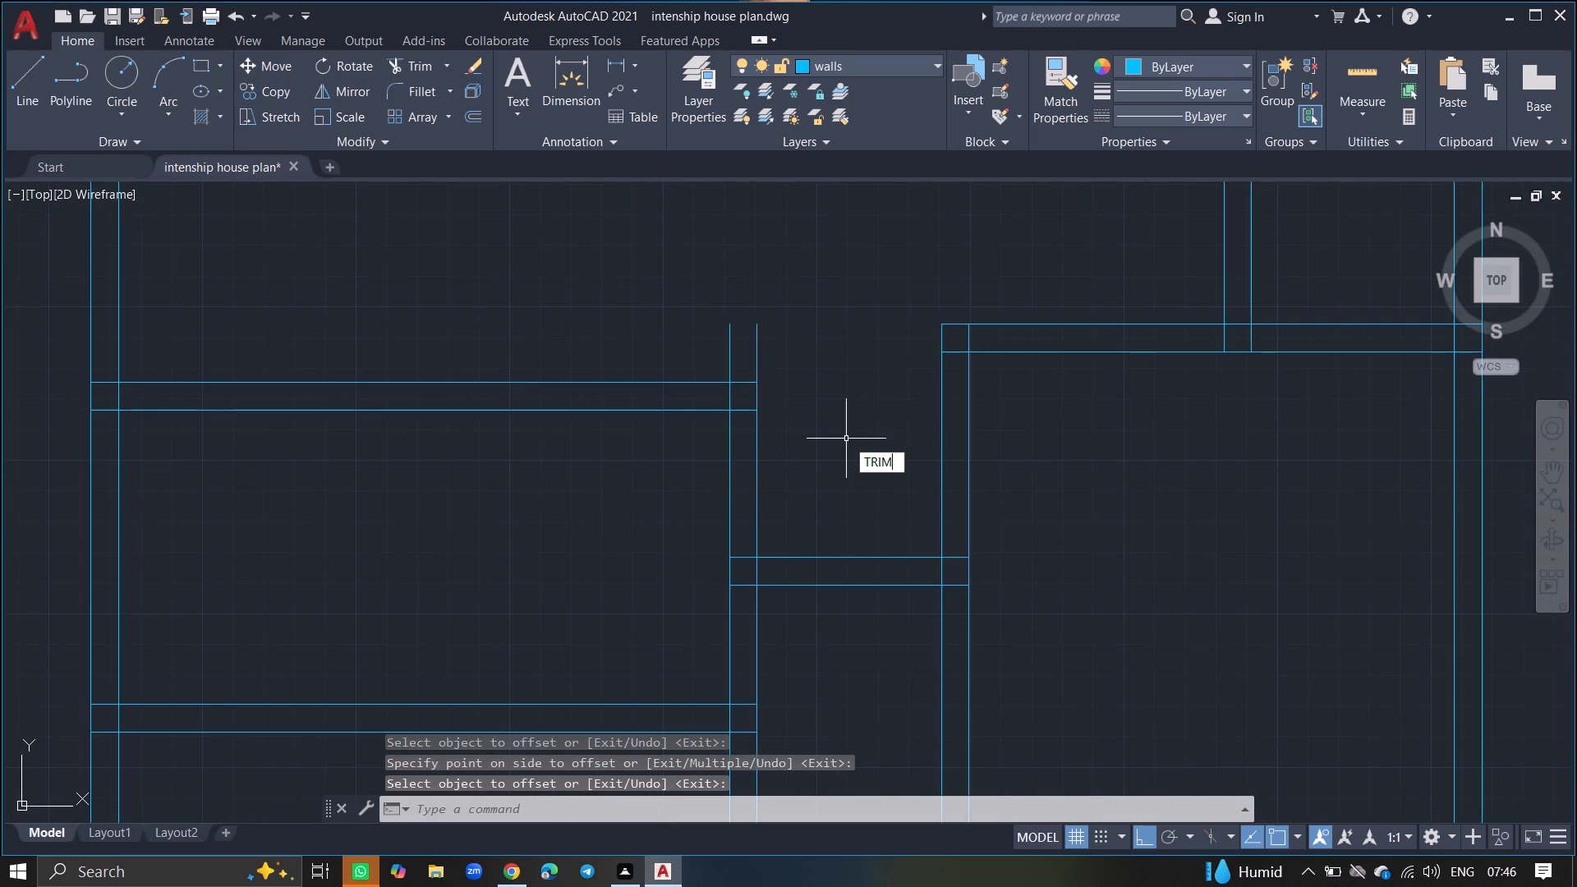
pyautogui.press('Return')
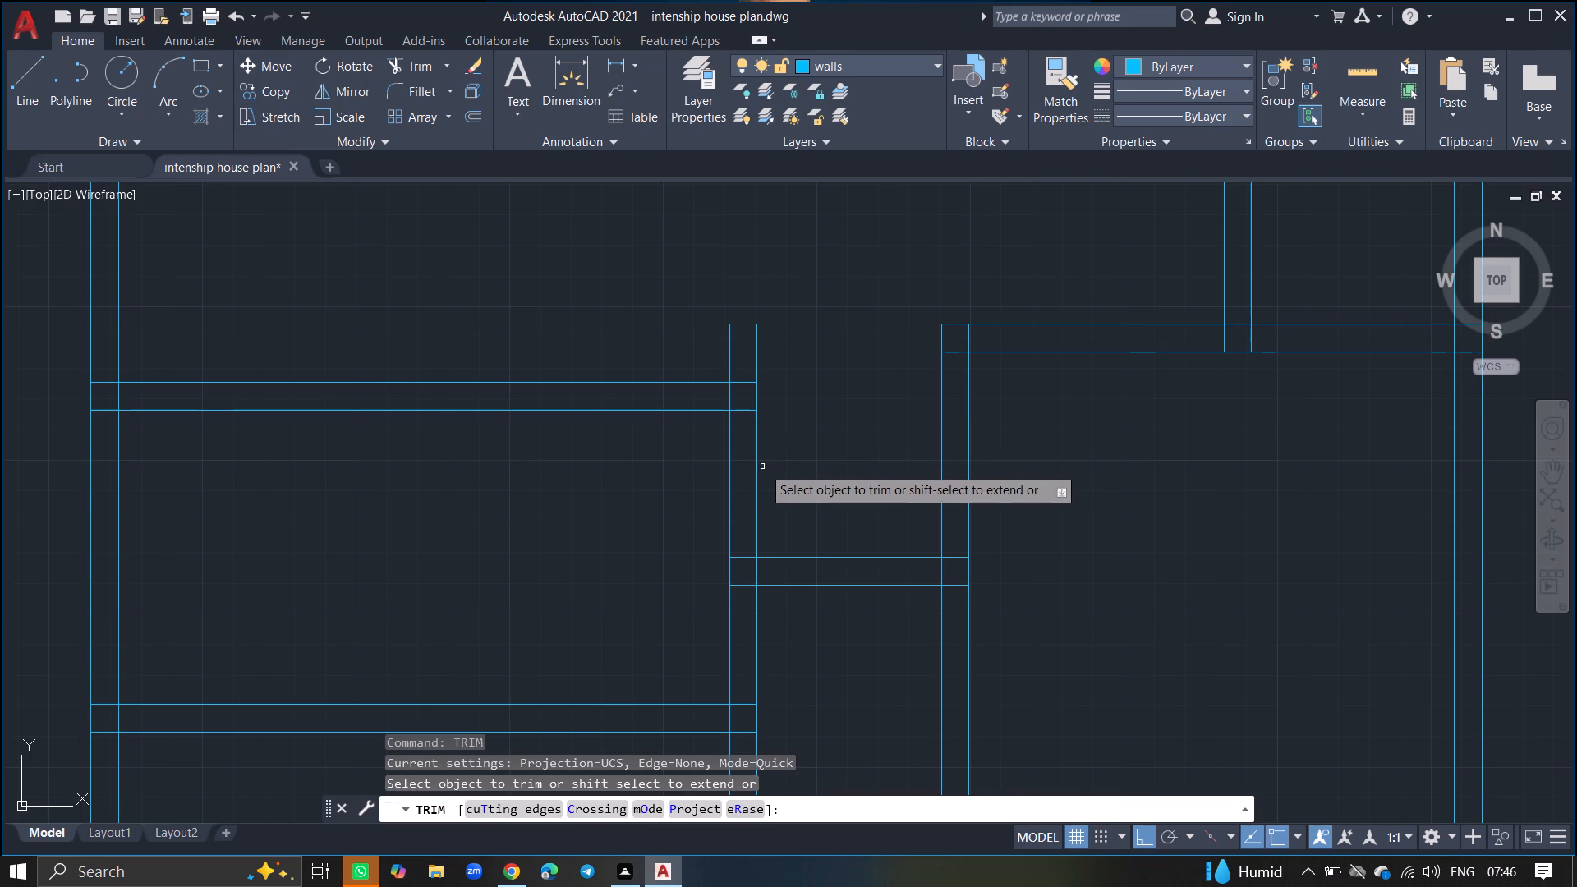
pyautogui.click(758, 467)
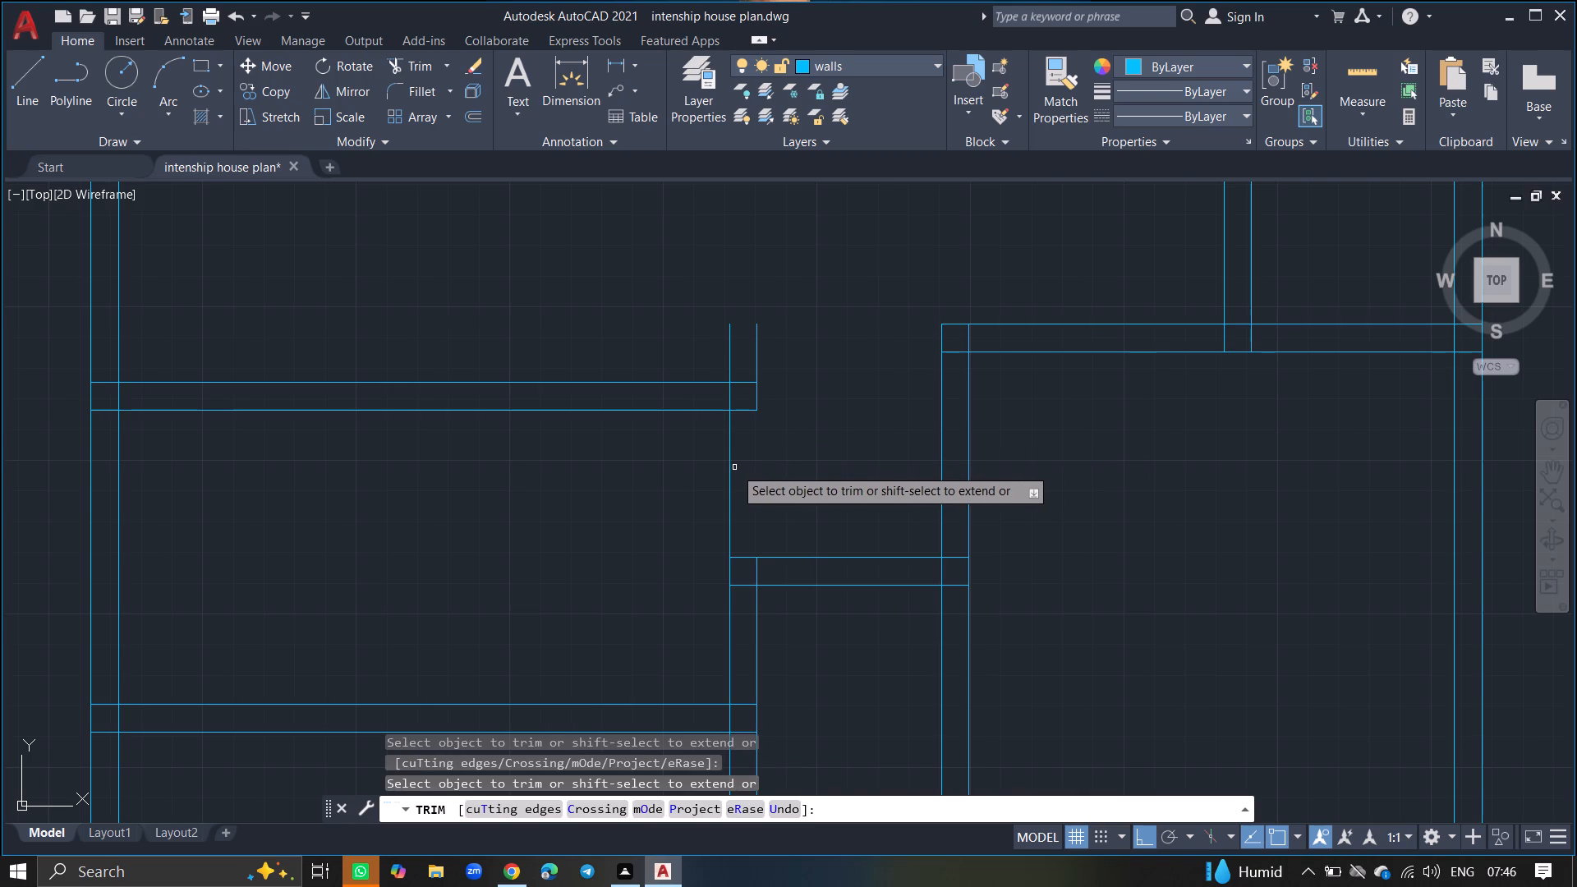
pyautogui.click(729, 467)
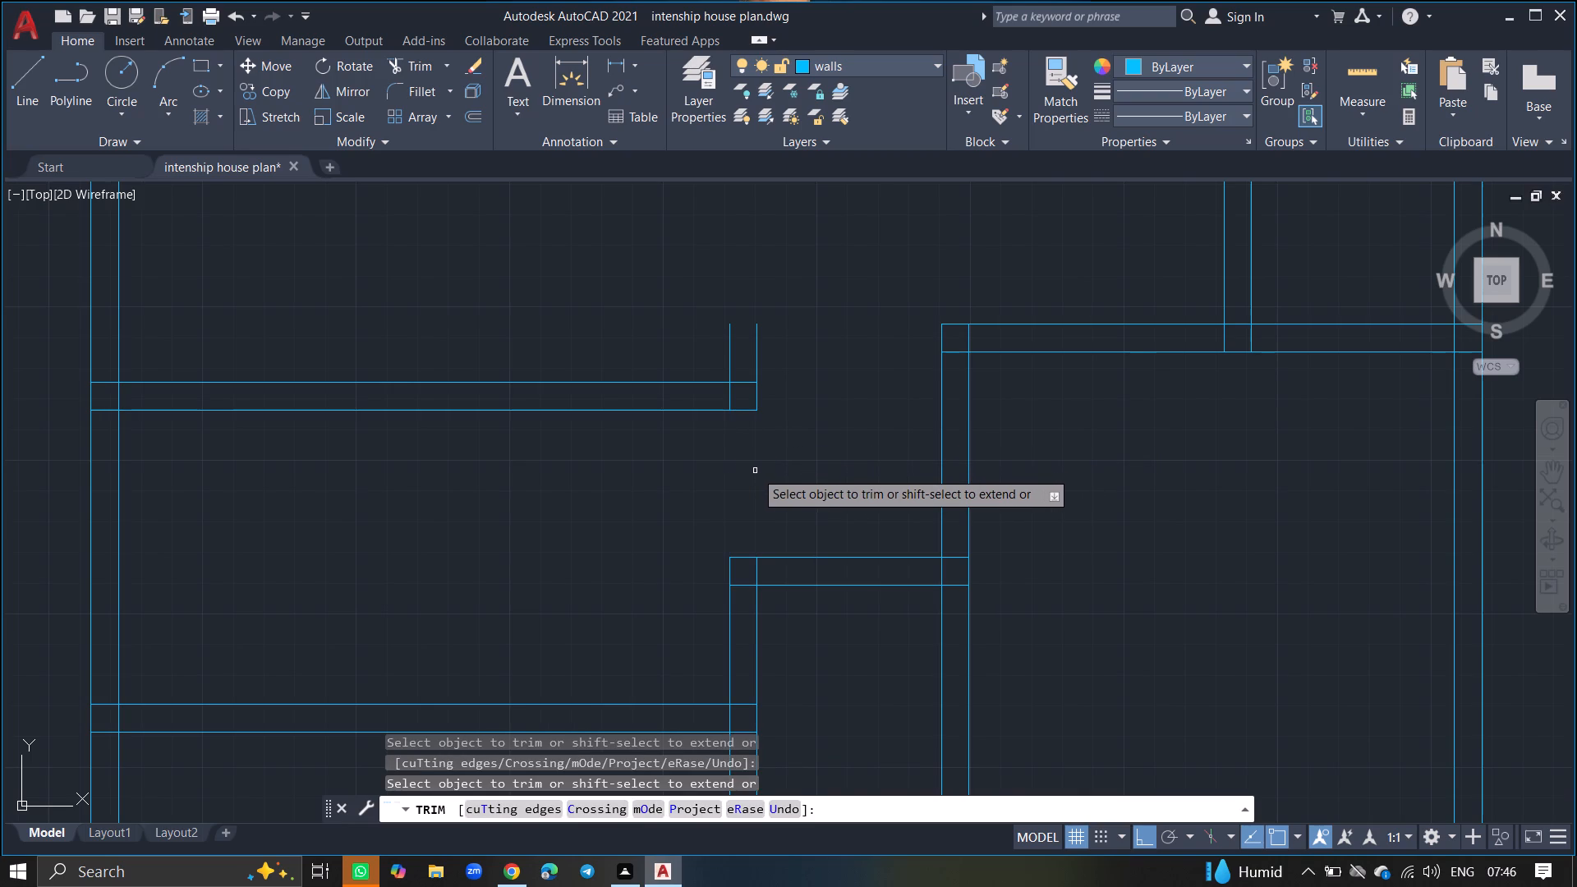
pyautogui.press('Return')
pyautogui.keyDown('ctrl'); pyautogui.scroll(-4, 755, 471); pyautogui.keyUp('ctrl')
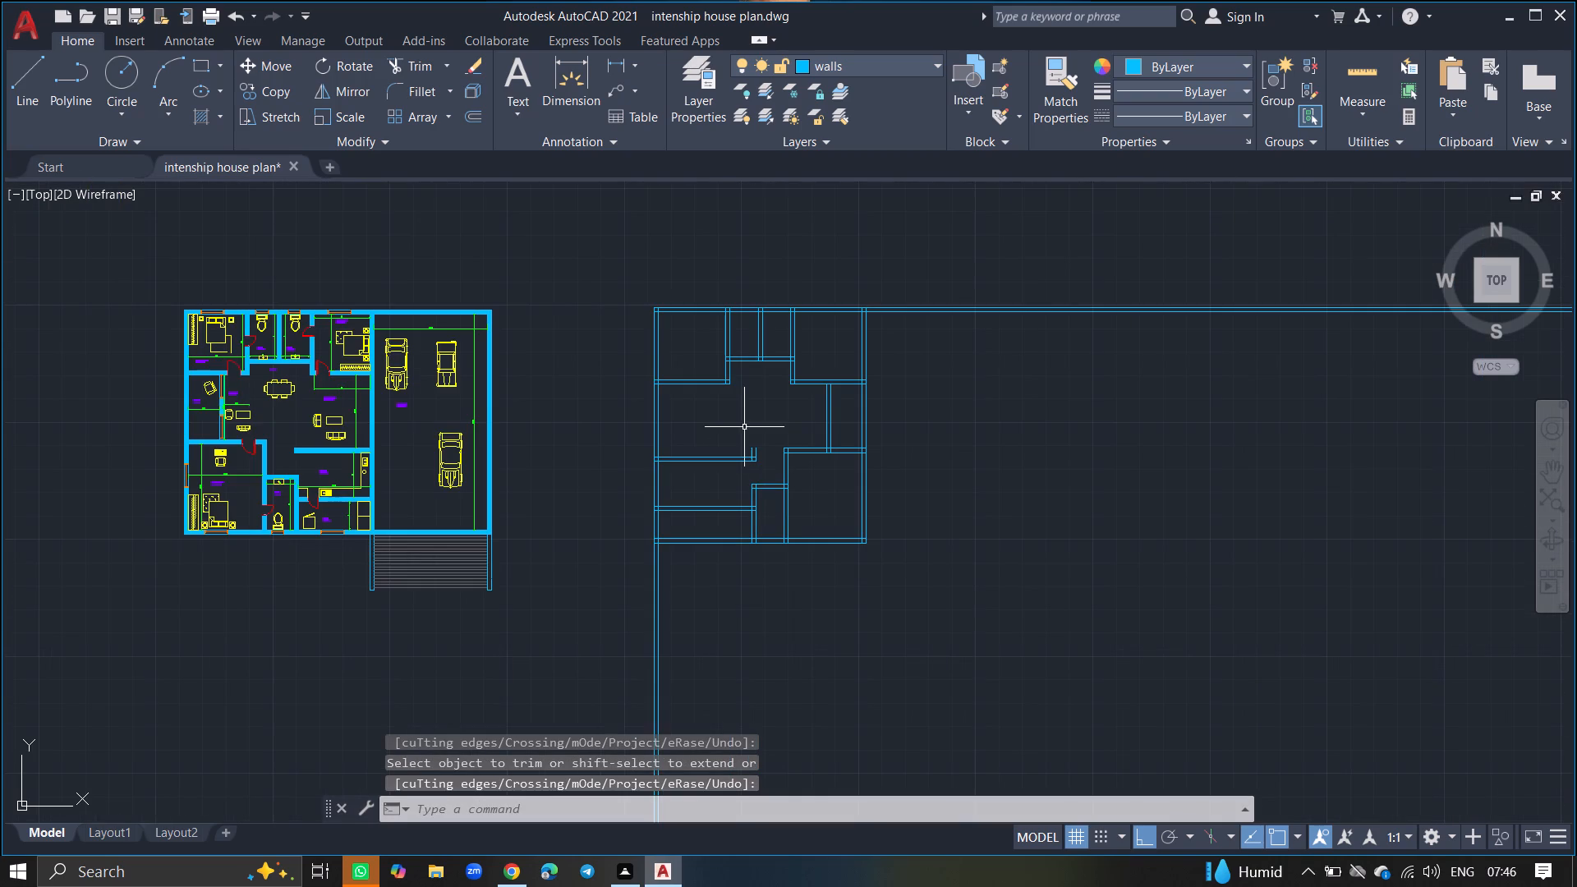
# Trim the two leftover vertical wall stubs projecting above the free end of the new horizontal partition.
pyautogui.keyDown('ctrl'); pyautogui.scroll(7, 761, 442); pyautogui.keyUp('ctrl')
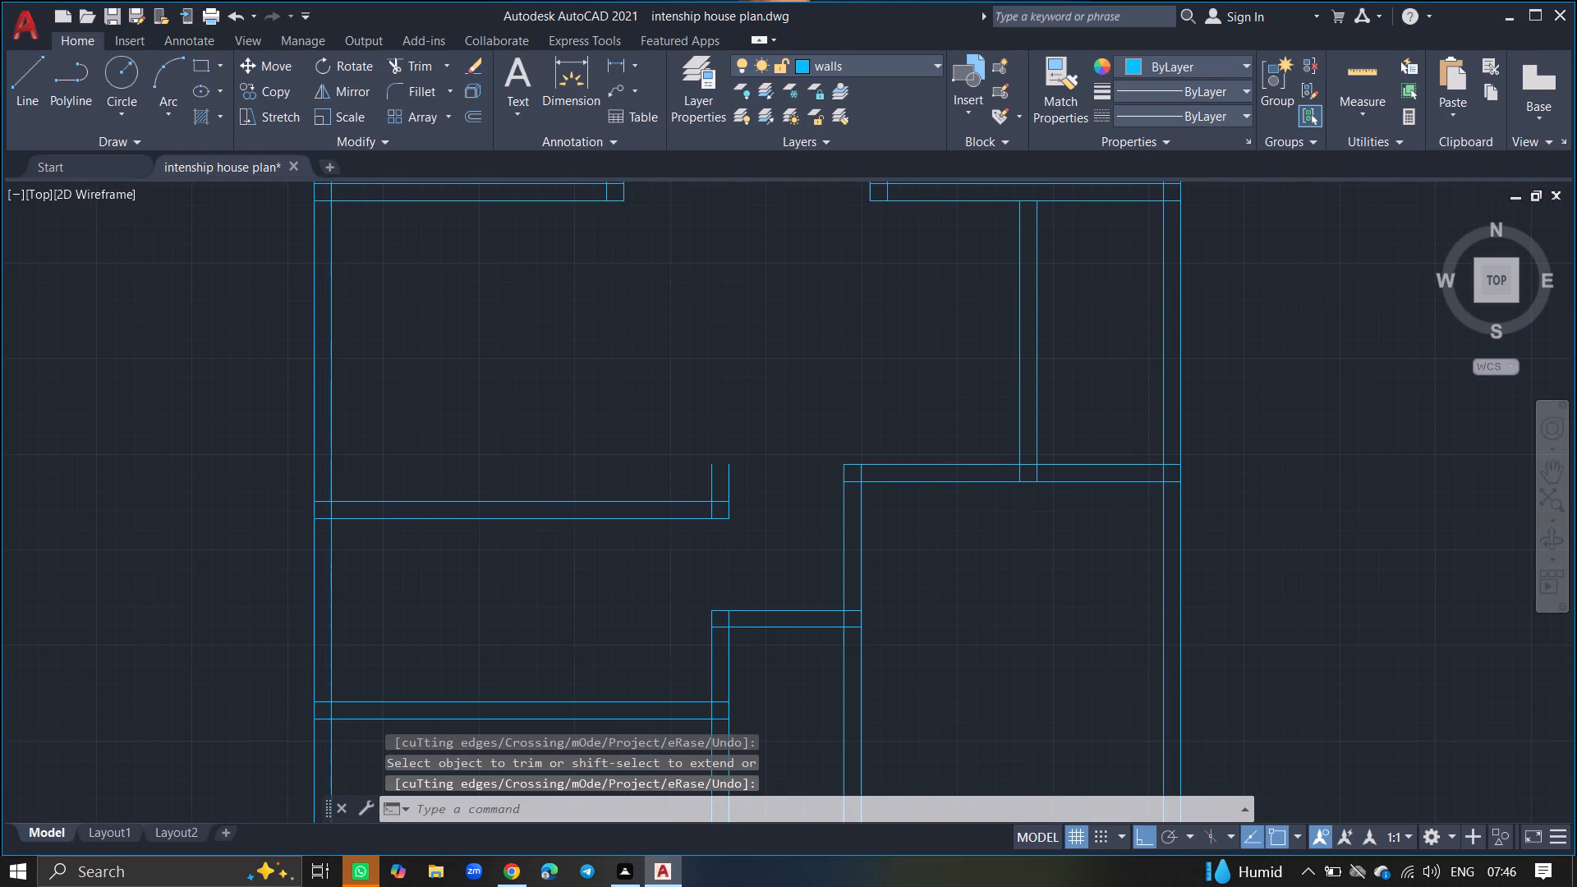
pyautogui.write('TRIM')
pyautogui.press('Return')
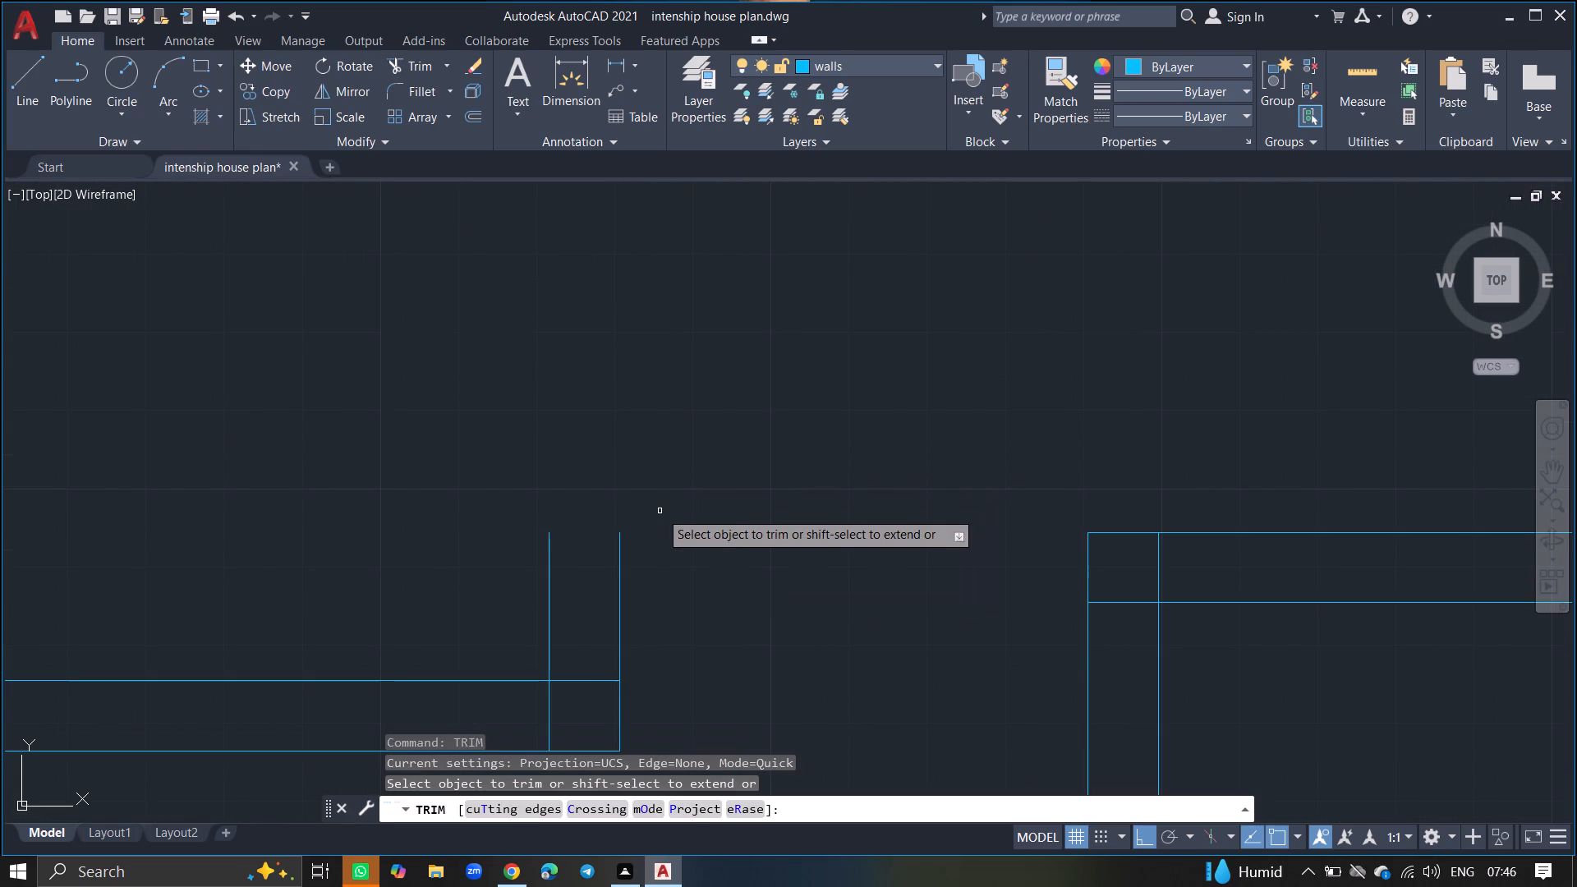
pyautogui.click(620, 548)
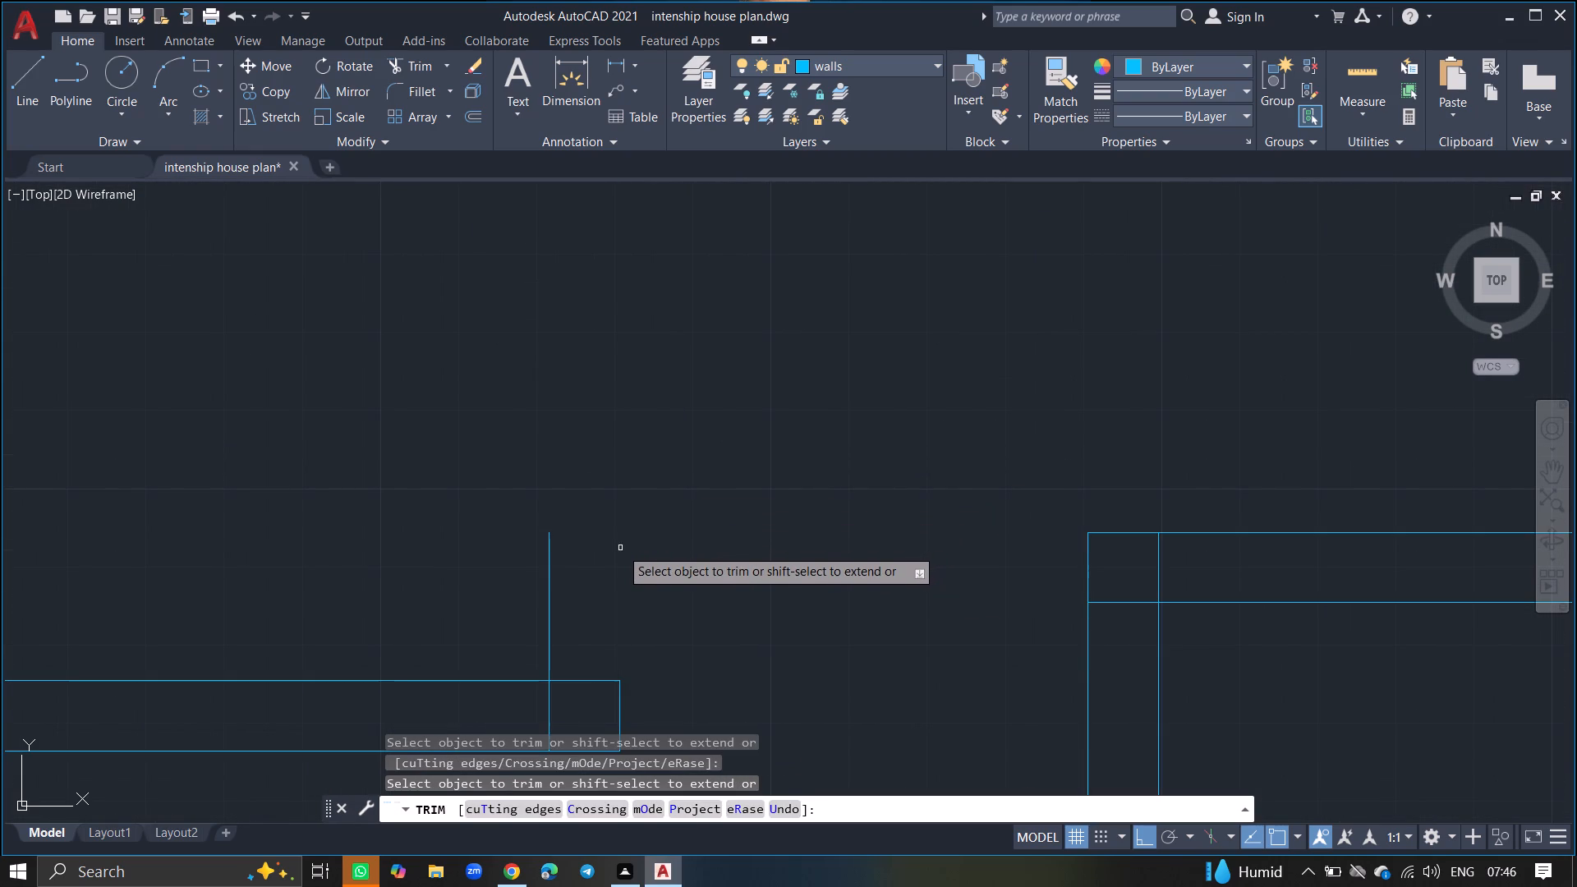
pyautogui.click(551, 565)
pyautogui.press('Return')
pyautogui.keyDown('ctrl'); pyautogui.scroll(-2, 551, 565); pyautogui.keyUp('ctrl')
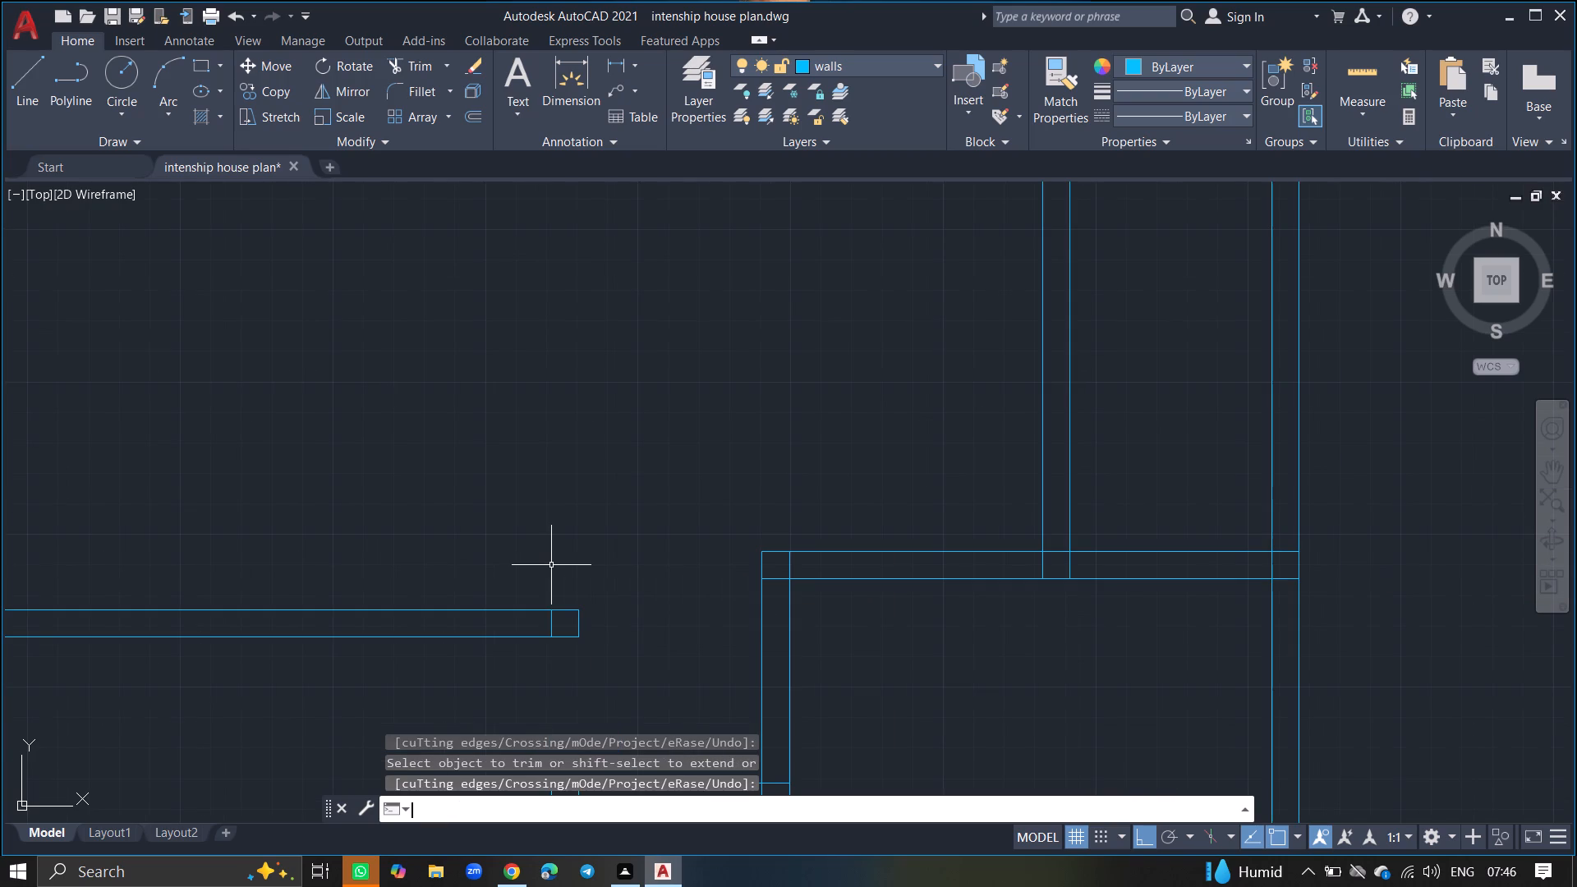
pyautogui.keyDown('ctrl'); pyautogui.scroll(-3, 486, 508); pyautogui.keyUp('ctrl')
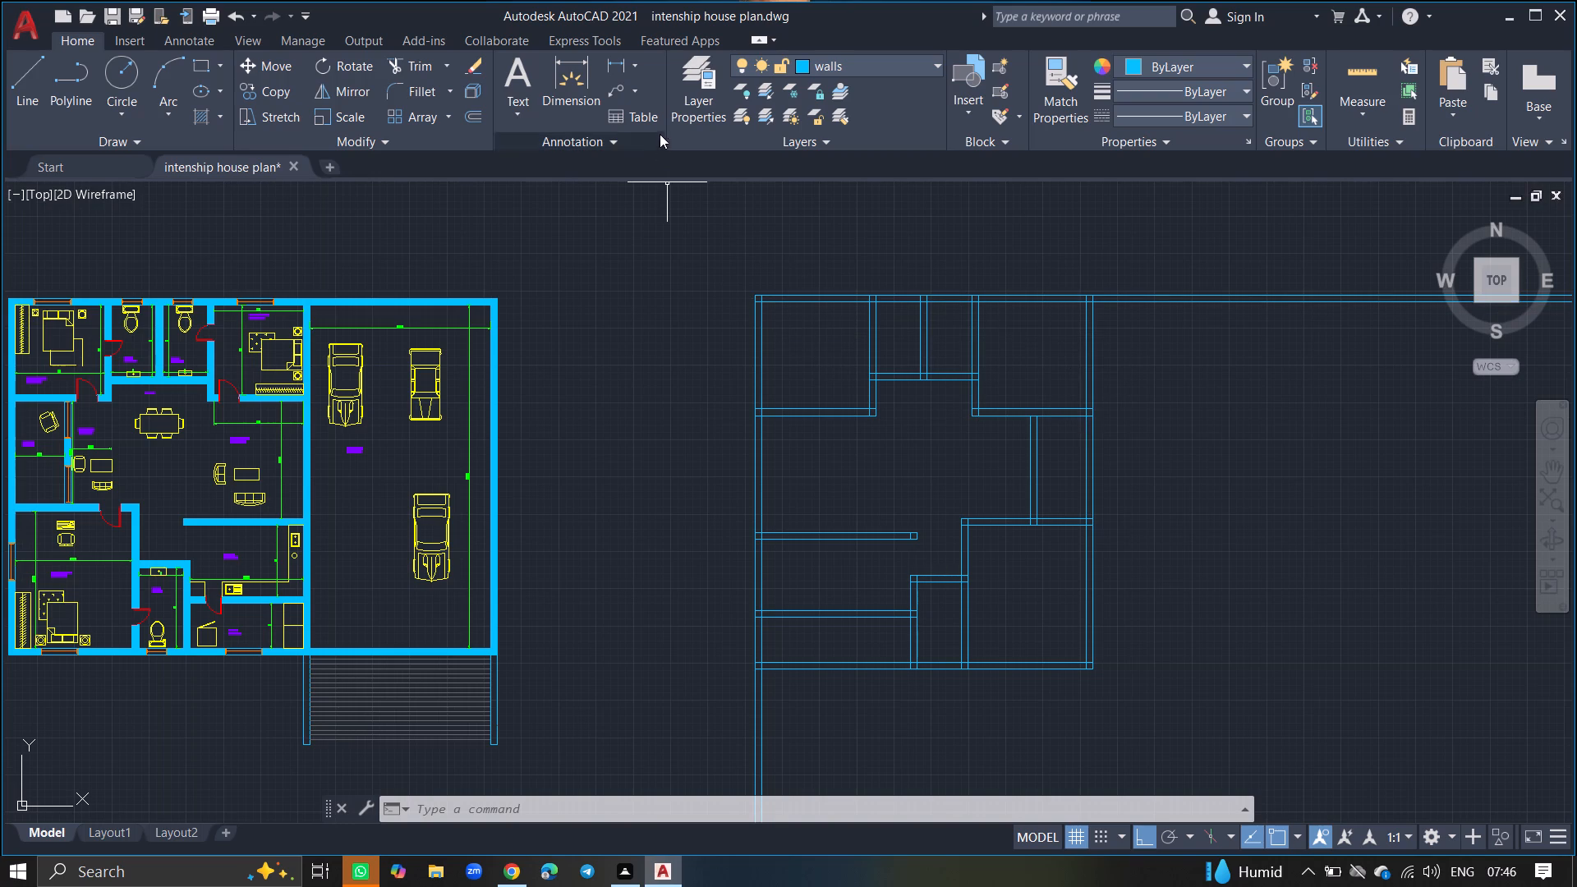
# Make the doors layer current.
pyautogui.click(676, 102)
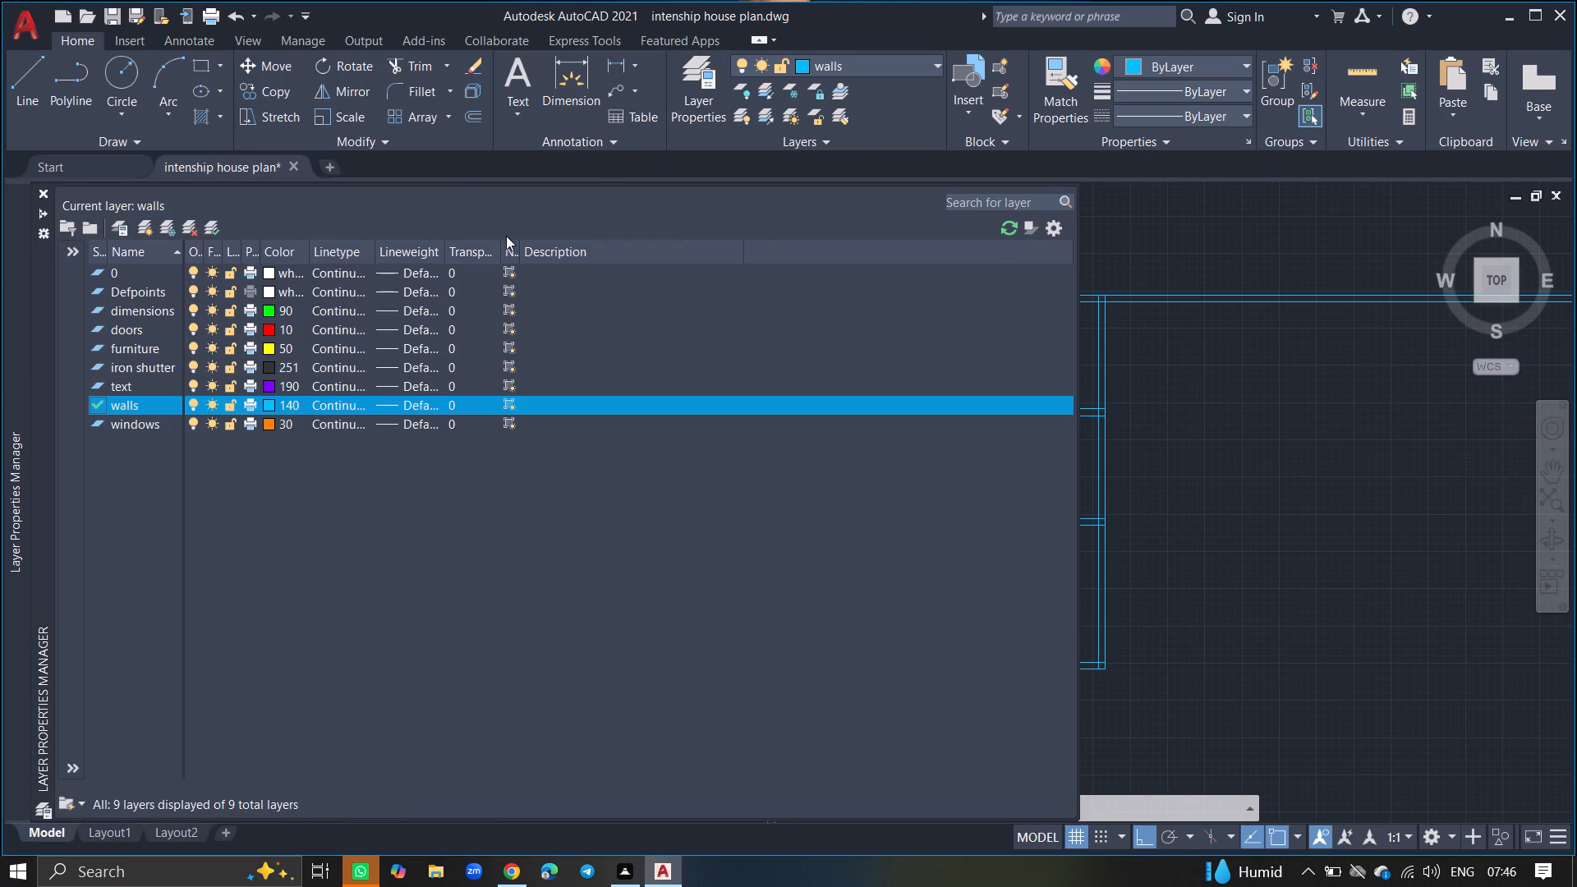
pyautogui.doubleClick(123, 326)
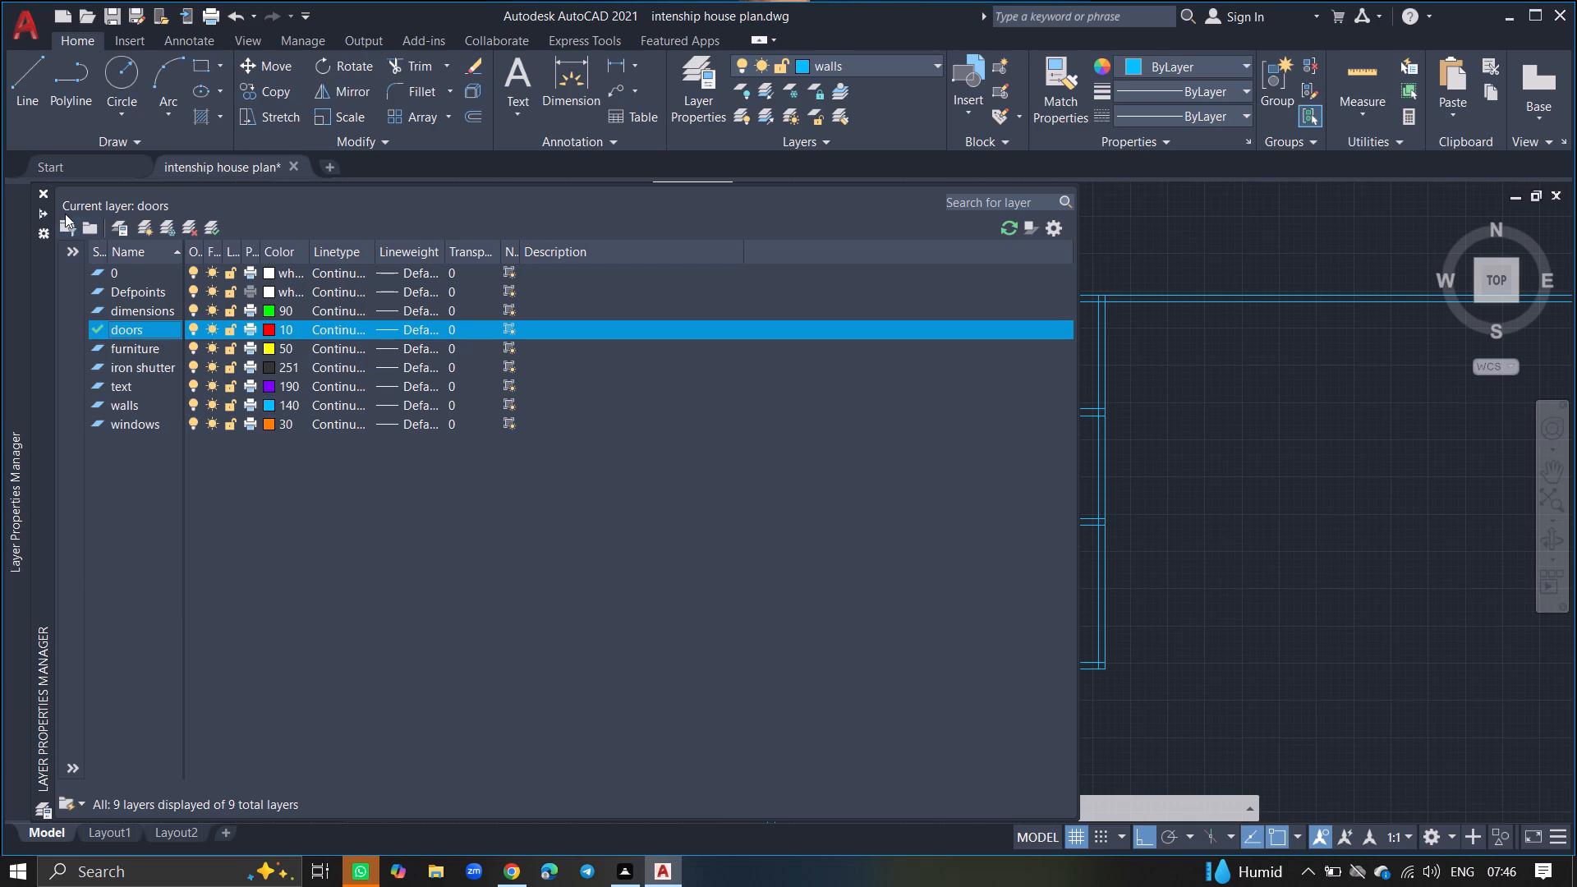
pyautogui.click(44, 191)
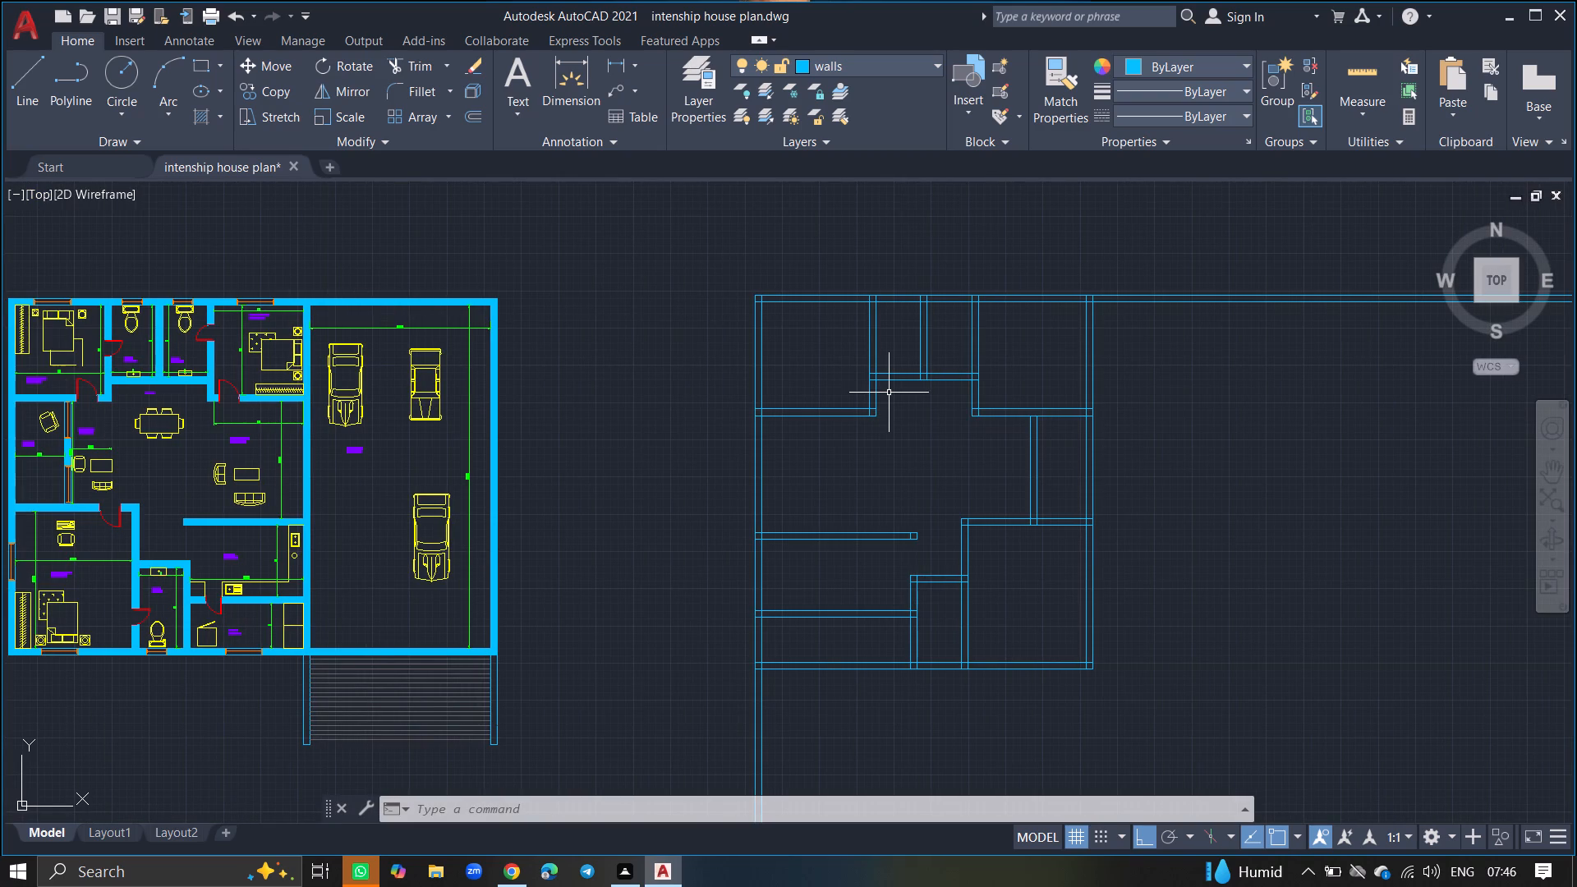
# Insert a Door - Imperial block on the new horizontal partition of the second plan and select it.
pyautogui.hotkey('ctrl', '3')
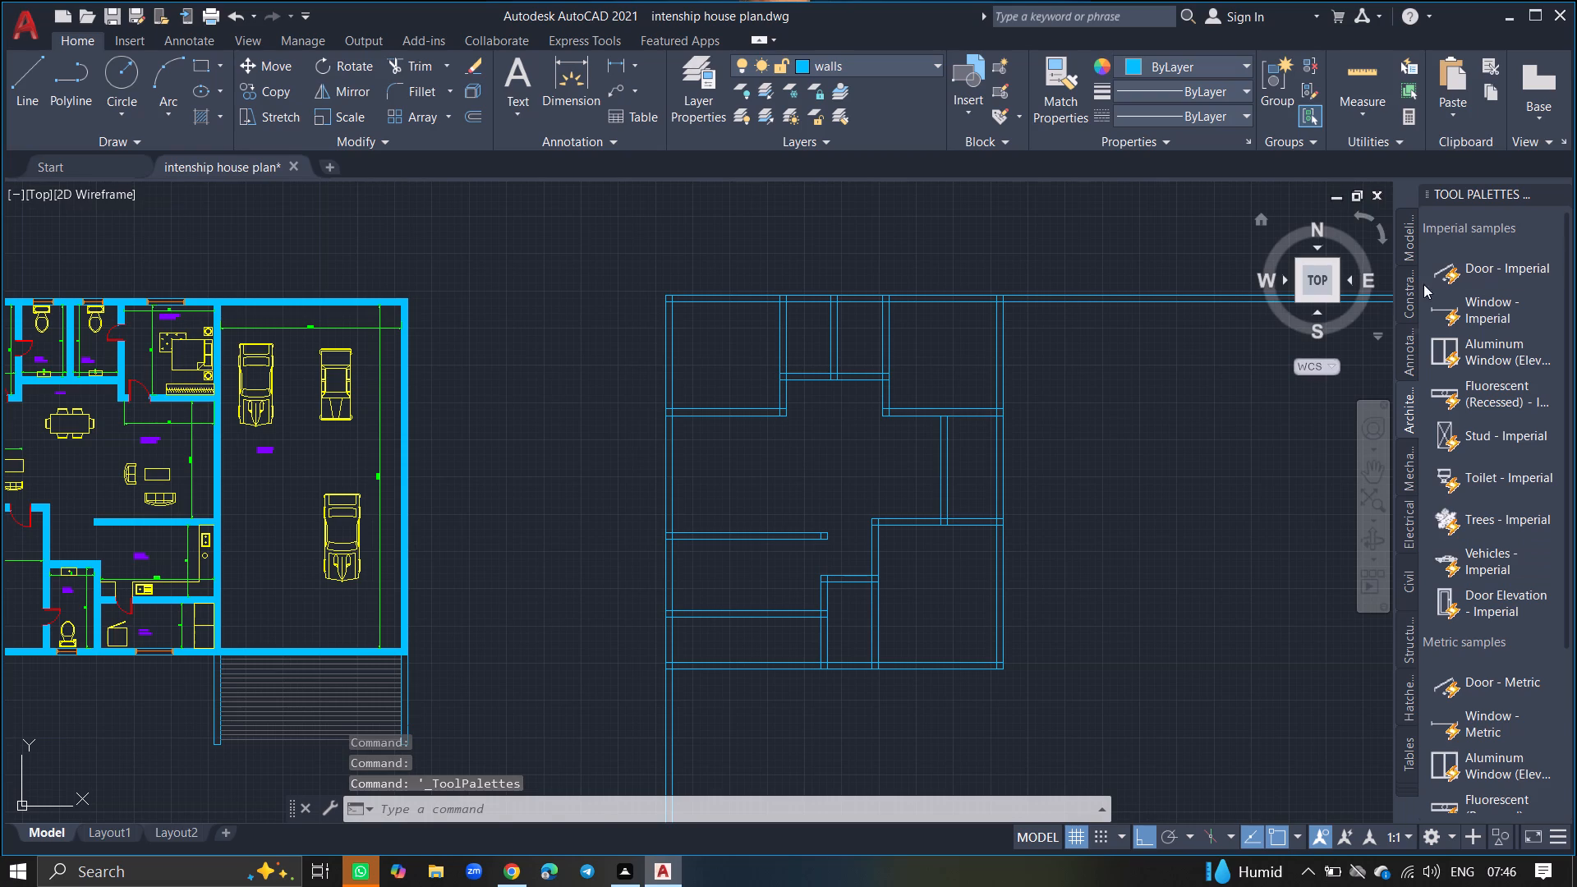
pyautogui.click(1450, 276)
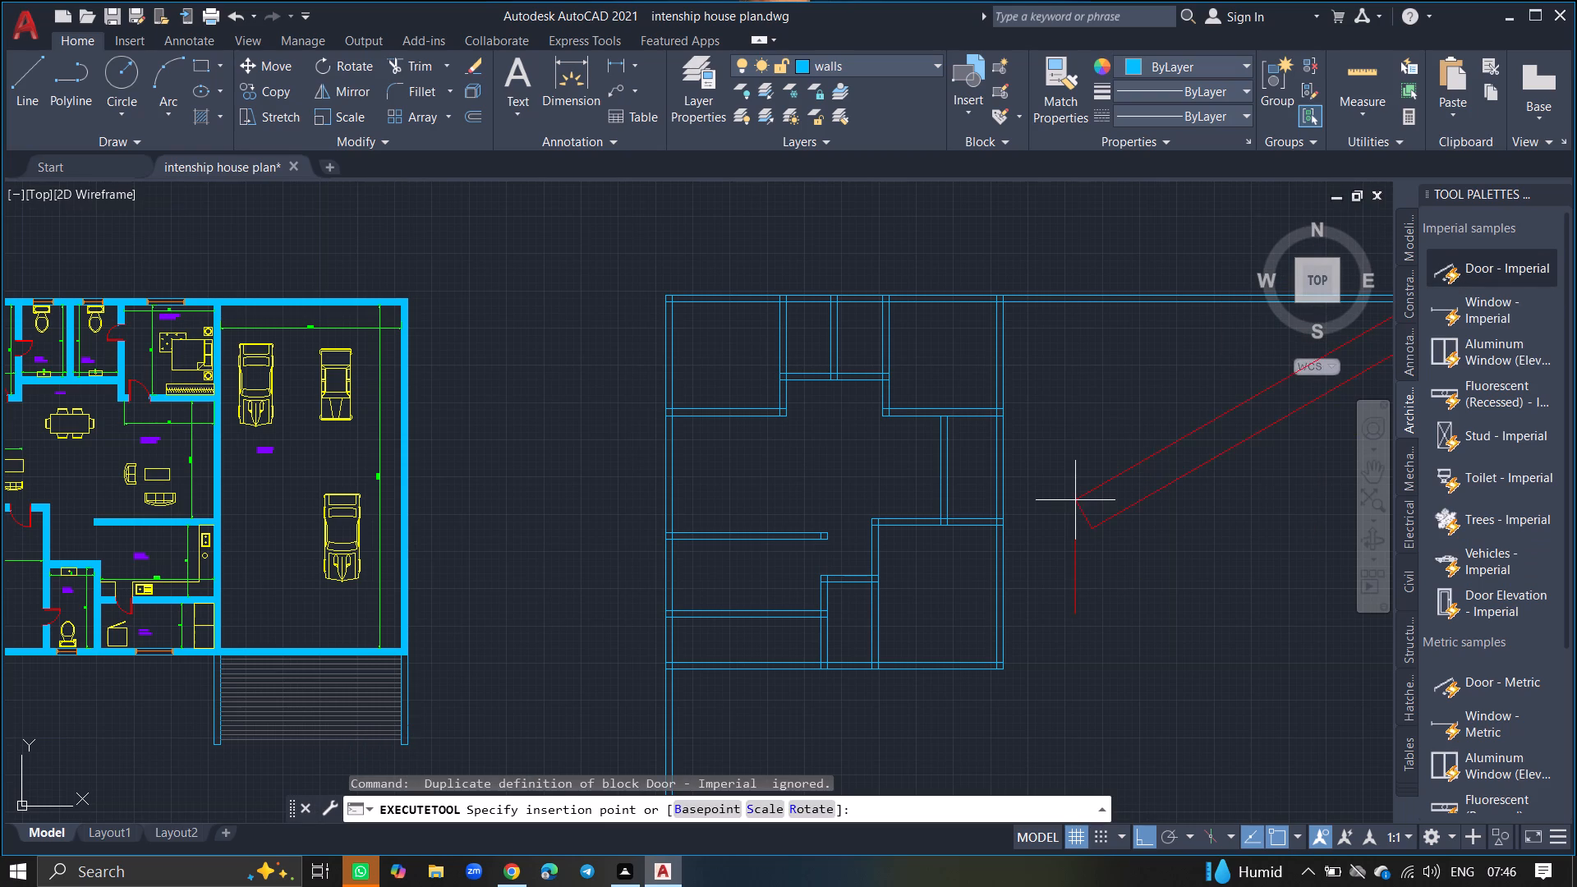
pyautogui.click(760, 534)
pyautogui.click(760, 534)
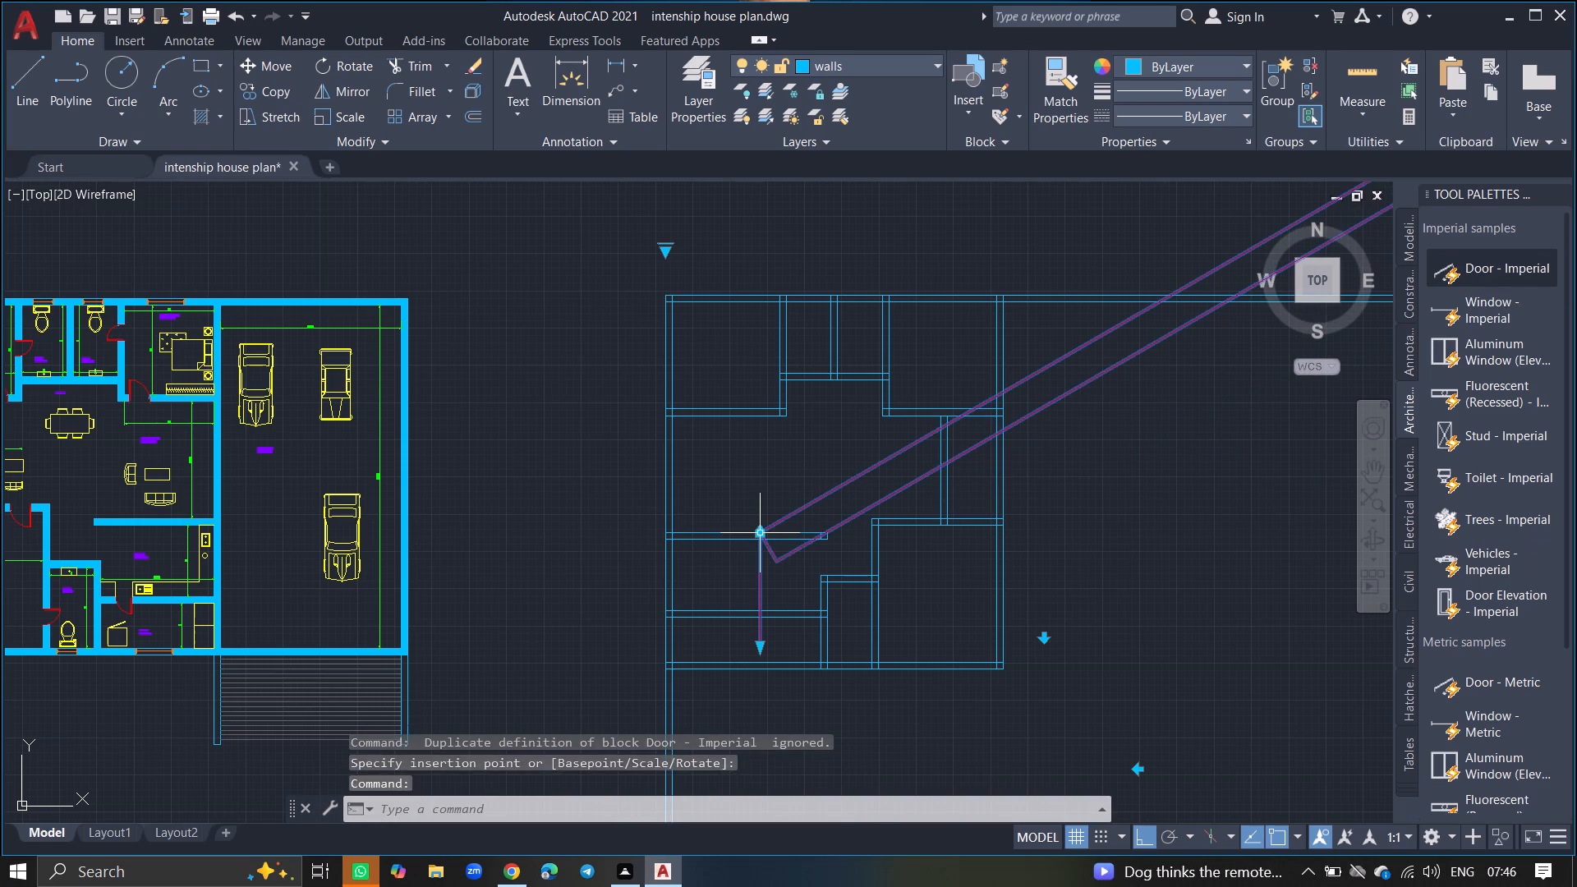
# Set the inserted door block's opening angle to Open 90º.
pyautogui.click(662, 250)
pyautogui.click(683, 324)
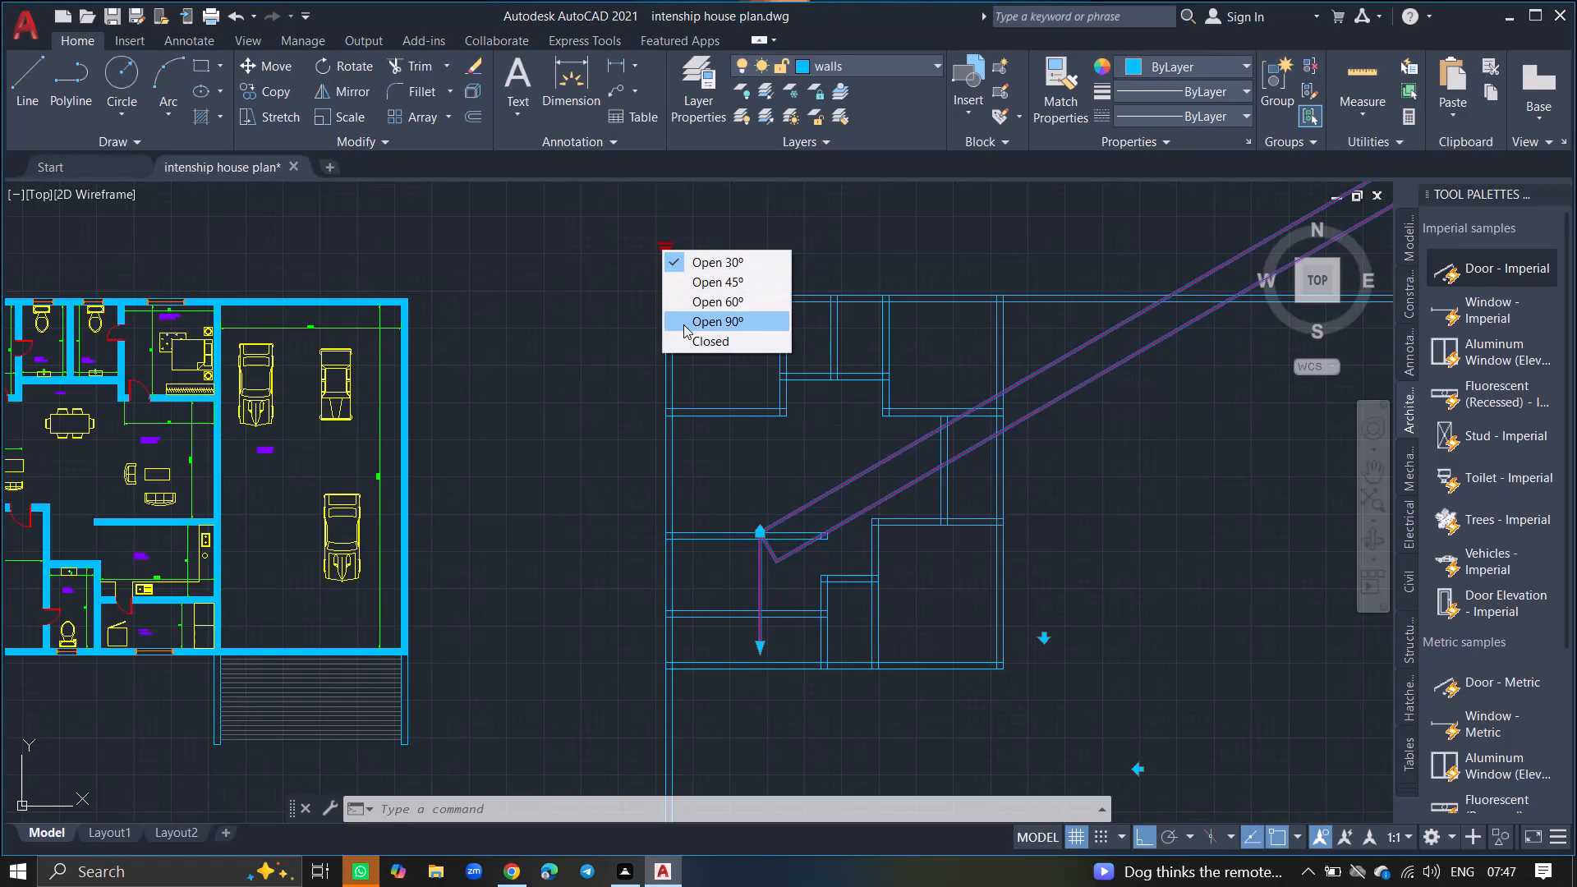
pyautogui.press('Escape')
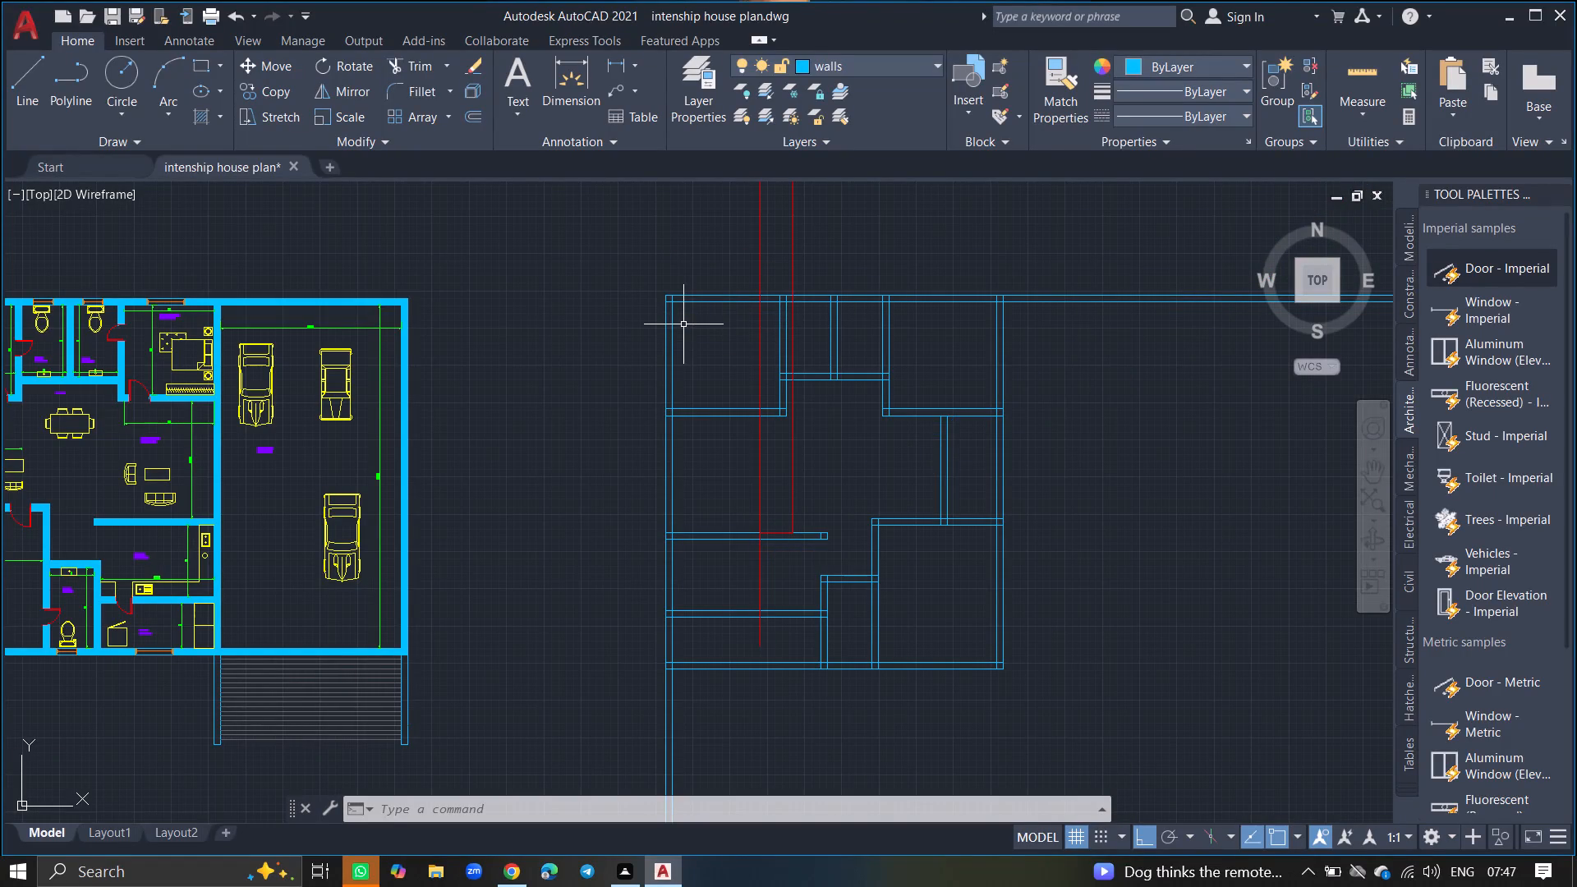
# Scale the oversized door block down freehand from a base point on its leaf to roughly doorway size.
pyautogui.click(760, 322)
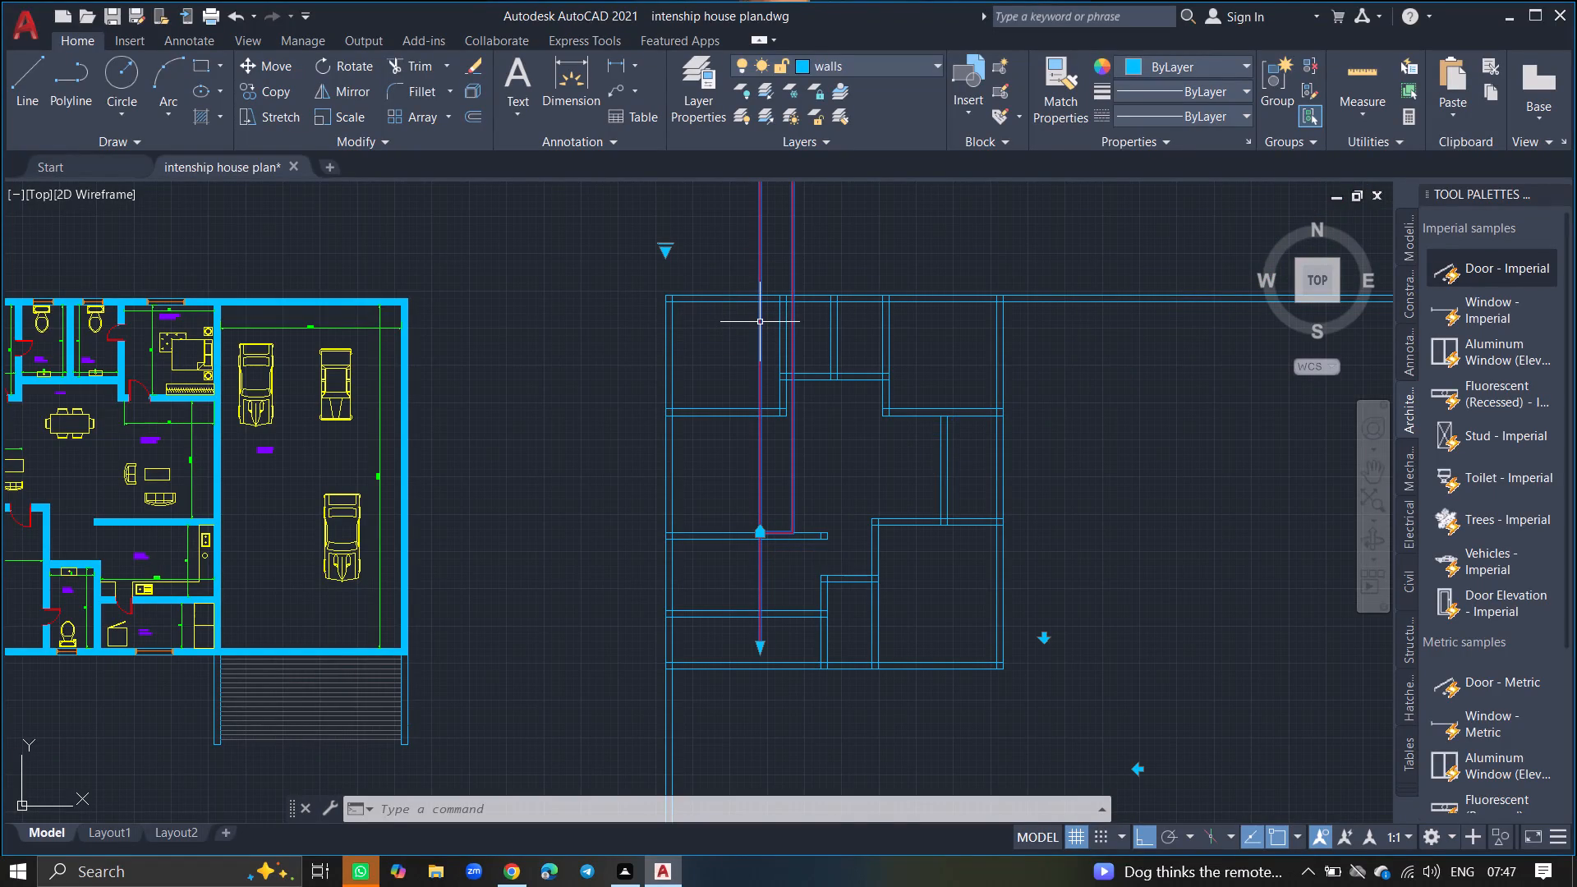
pyautogui.write('SC')
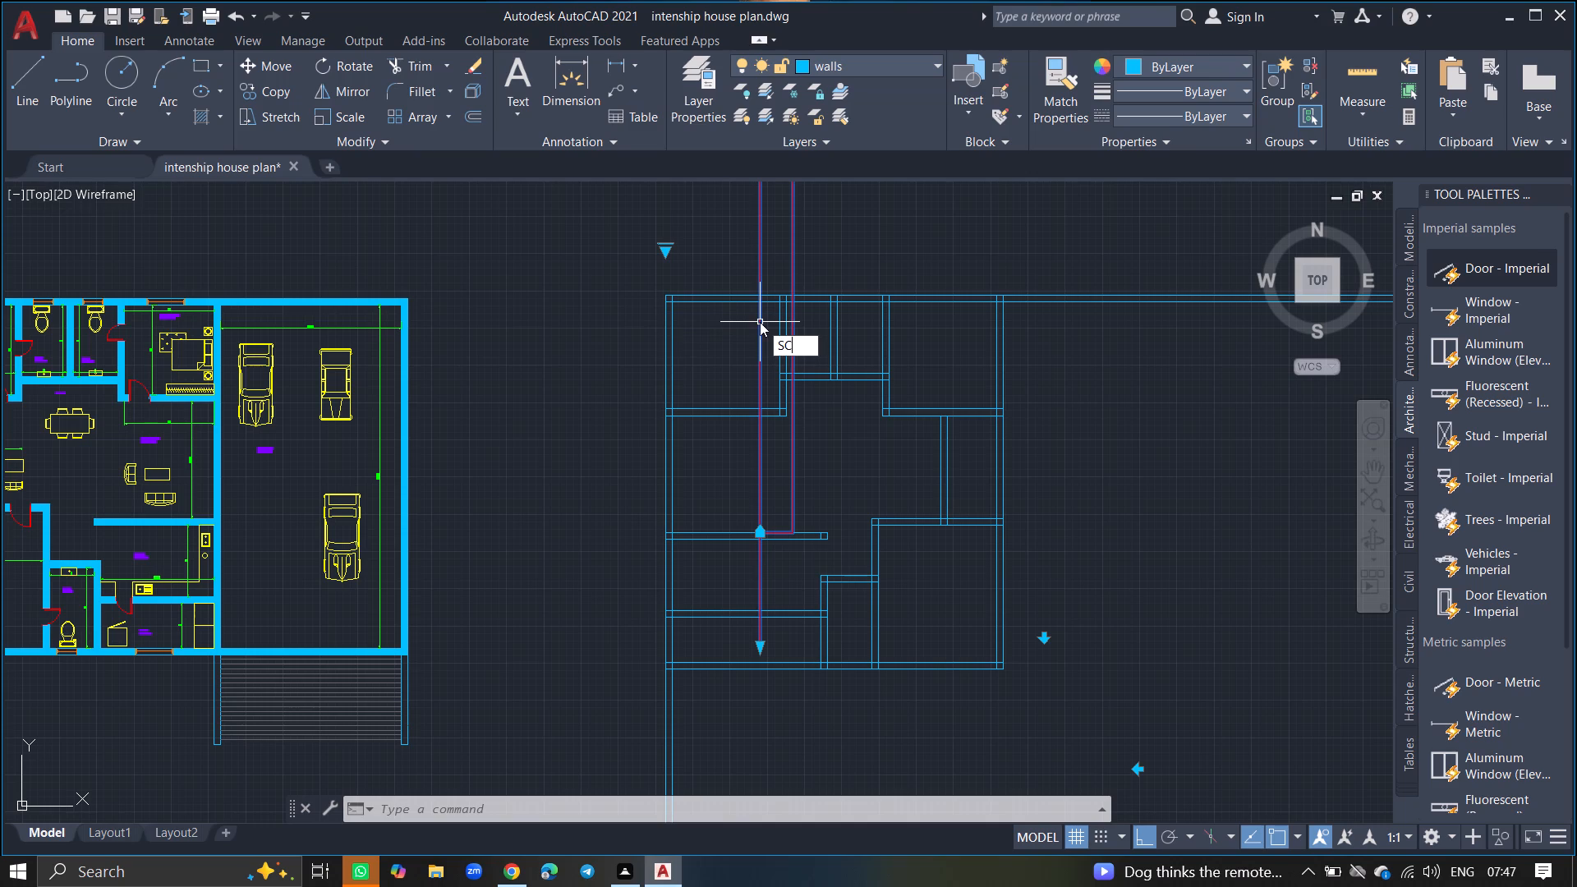
pyautogui.press('Return')
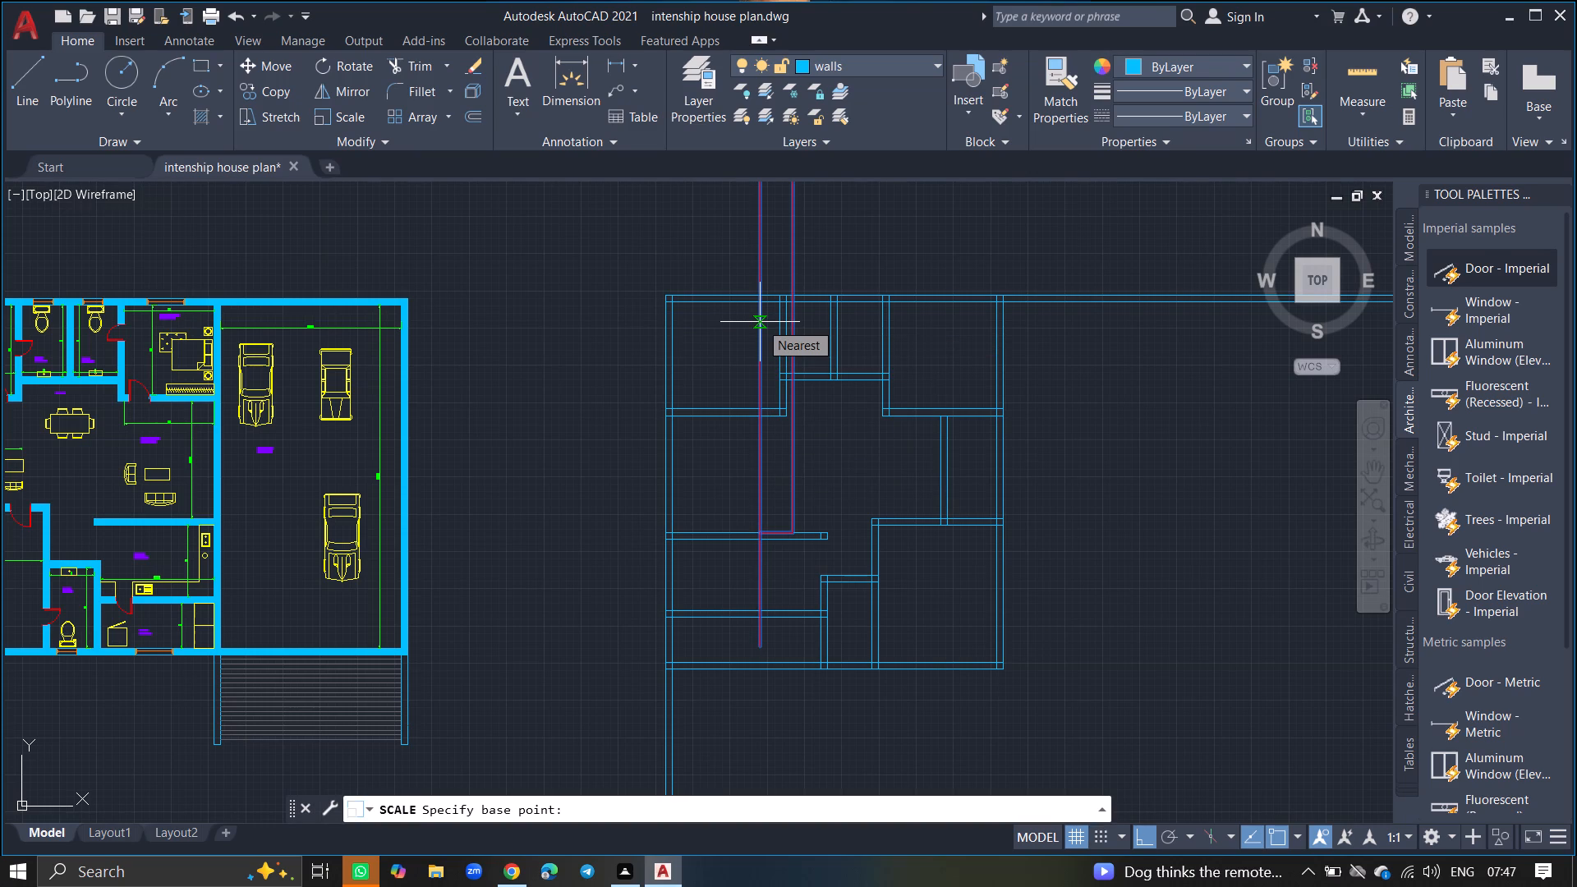
pyautogui.keyDown('ctrl'); pyautogui.scroll(-3, 760, 322); pyautogui.keyUp('ctrl')
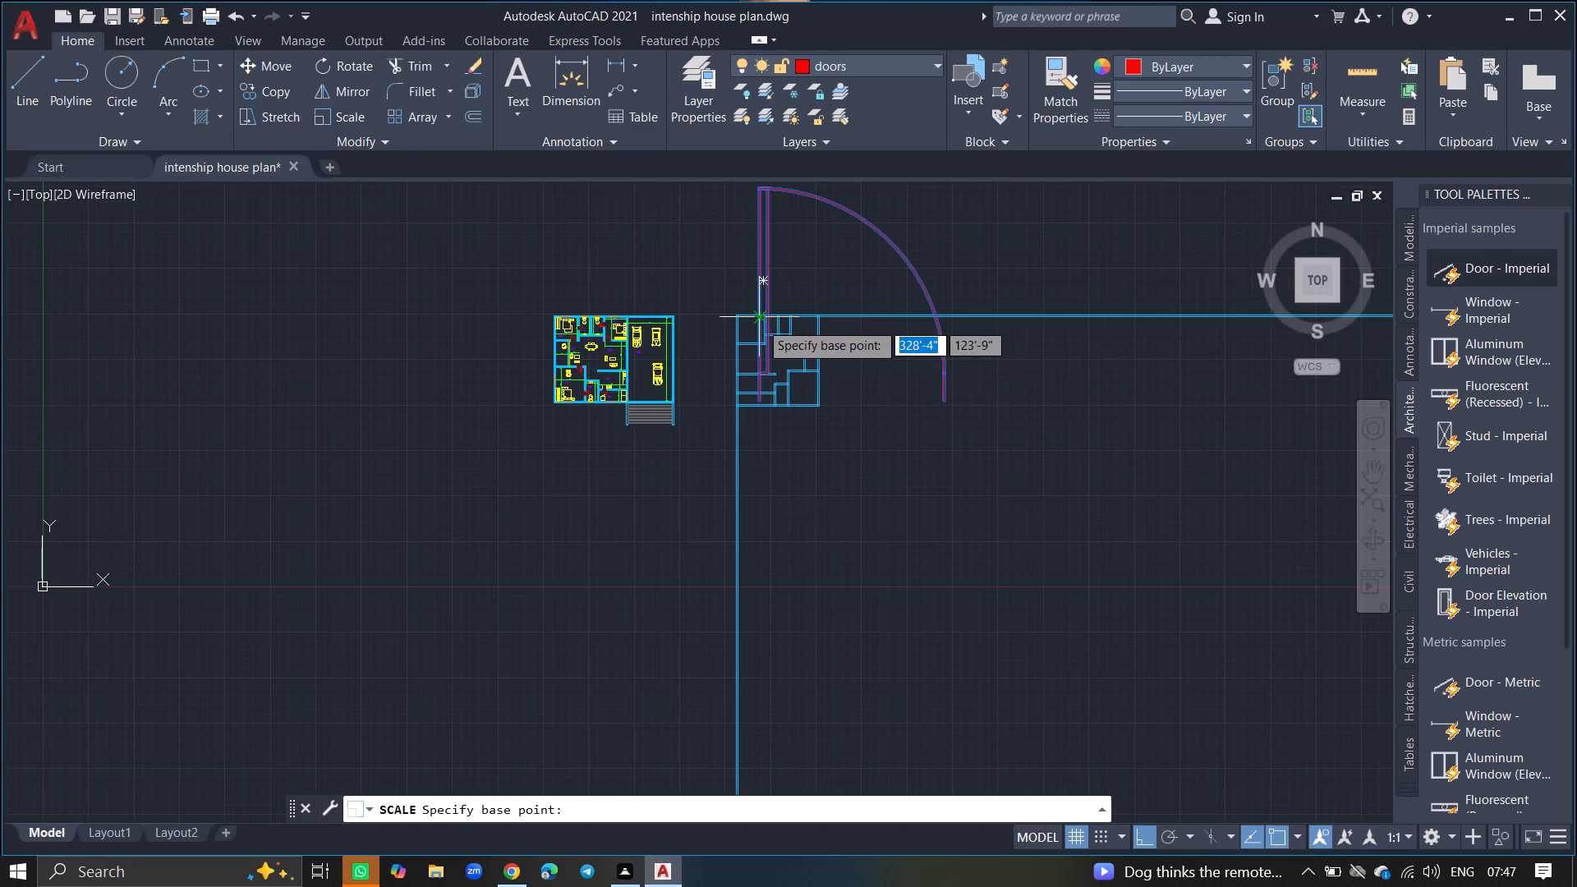
pyautogui.click(766, 284)
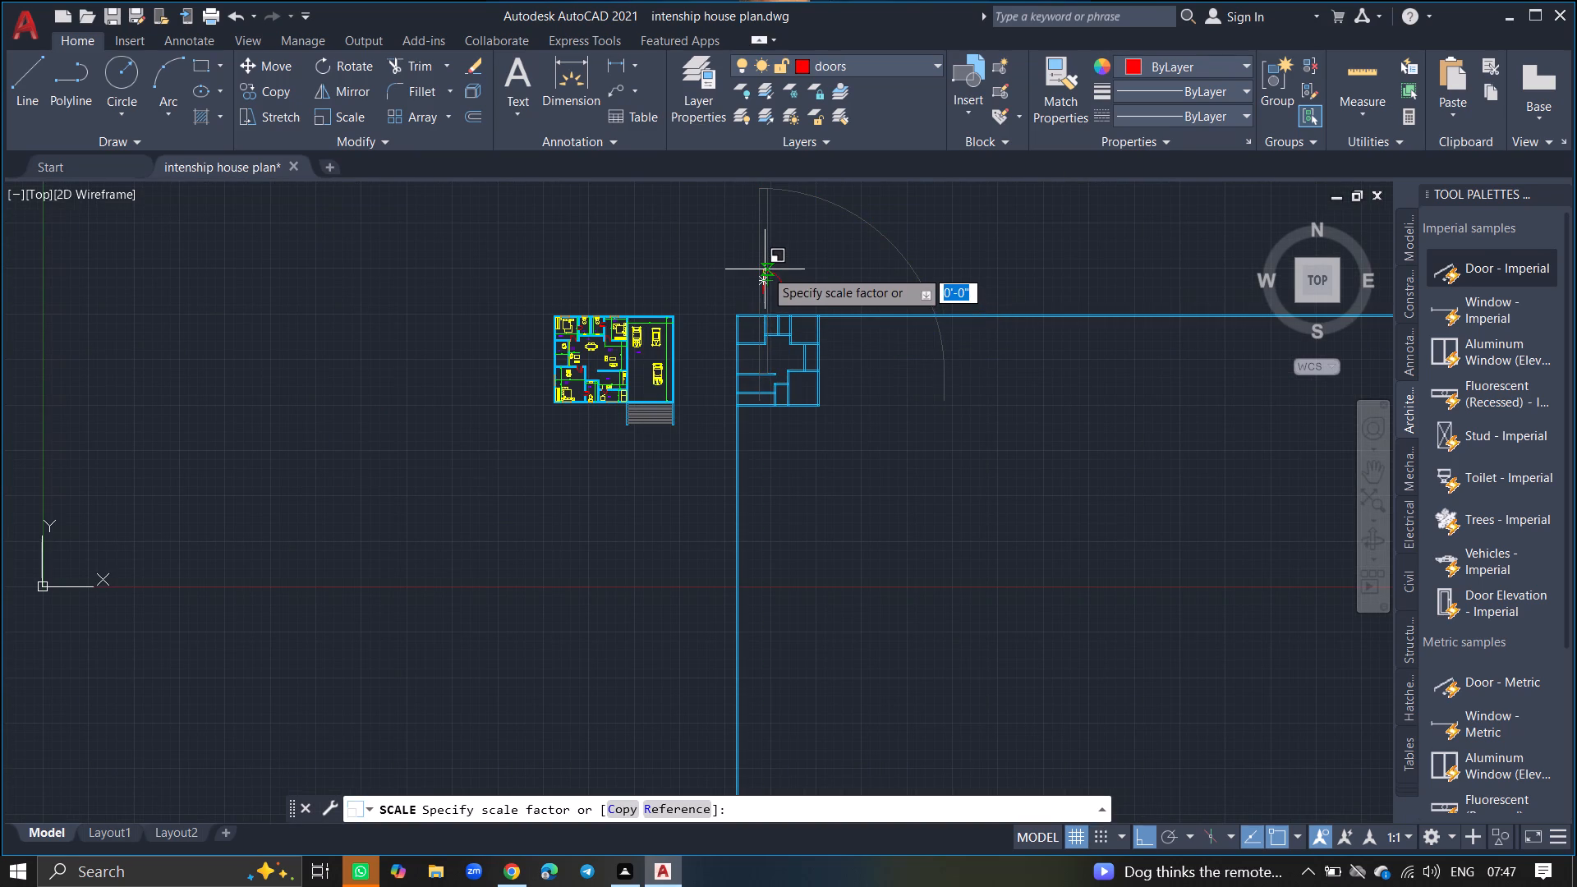
pyautogui.keyDown('ctrl'); pyautogui.scroll(7, 765, 269); pyautogui.keyUp('ctrl')
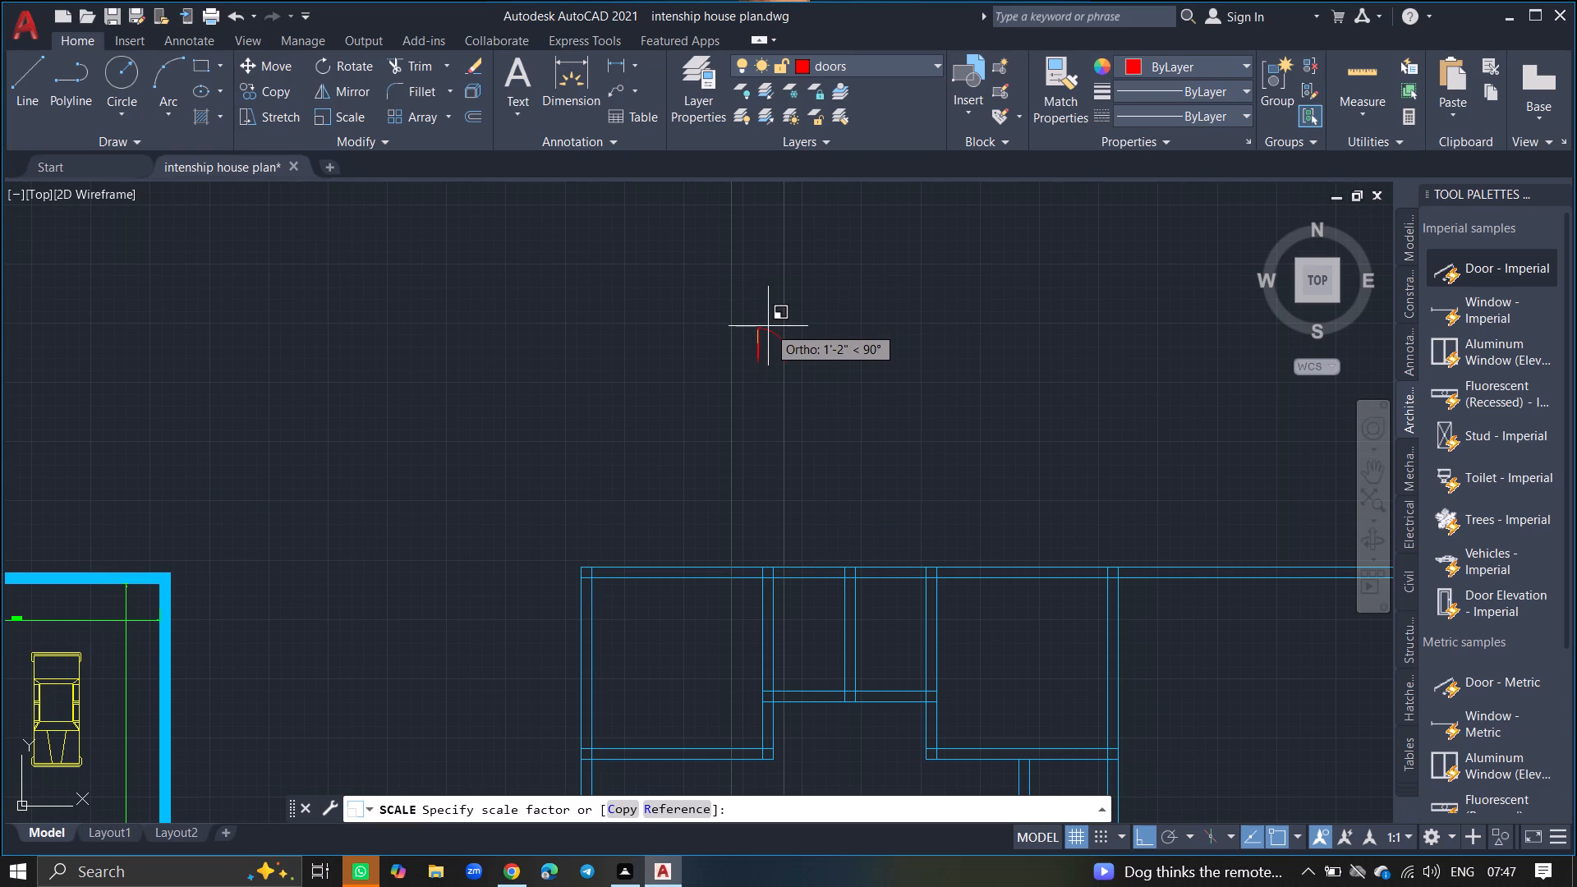
pyautogui.click(768, 326)
pyautogui.click(756, 339)
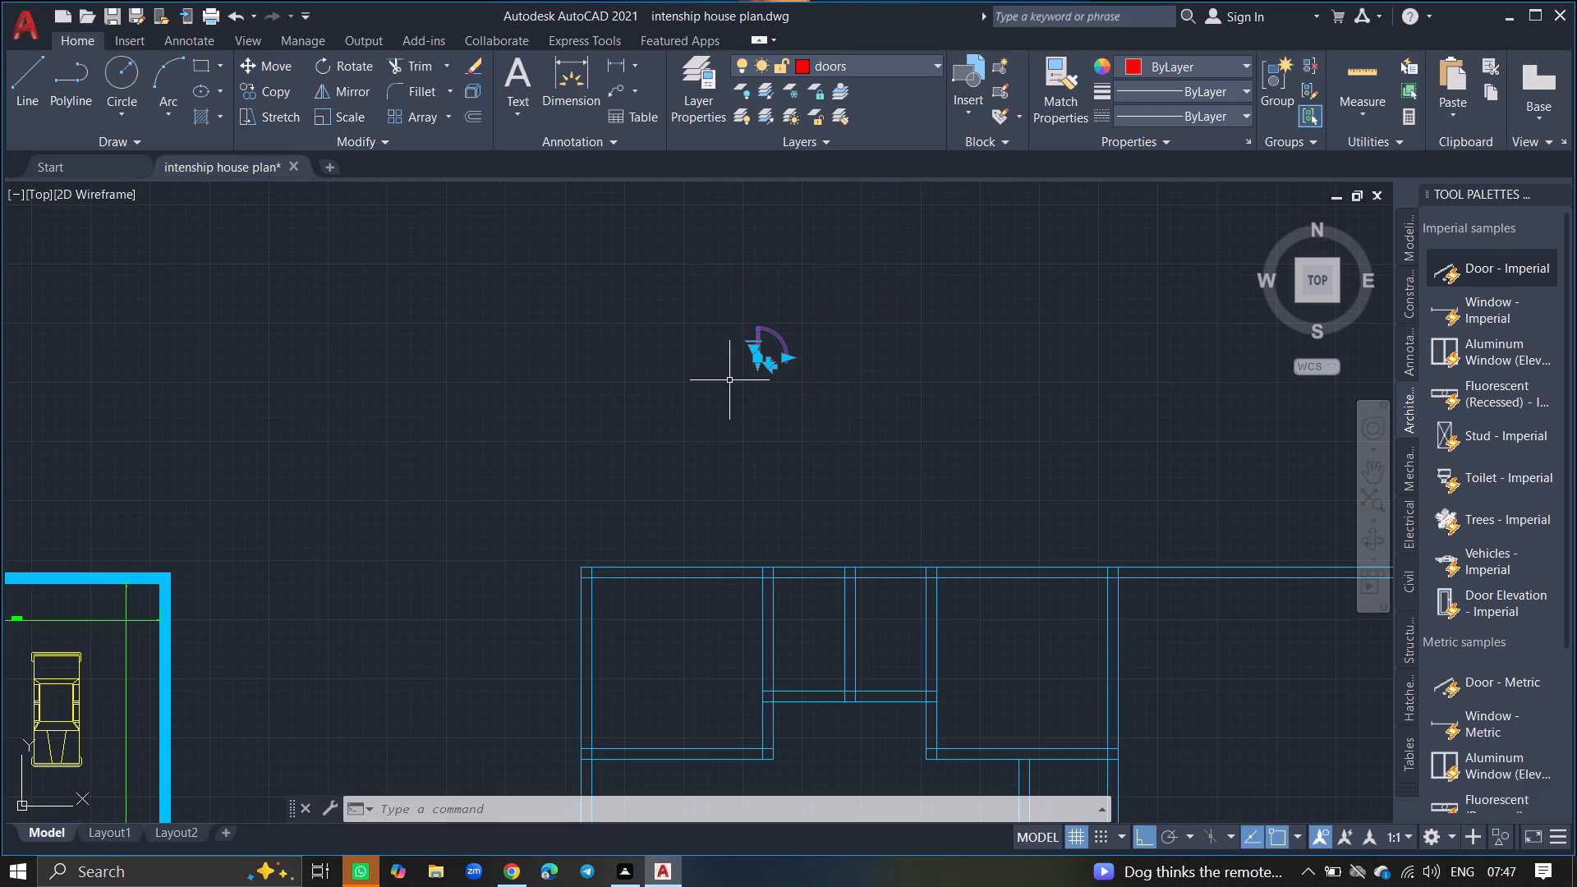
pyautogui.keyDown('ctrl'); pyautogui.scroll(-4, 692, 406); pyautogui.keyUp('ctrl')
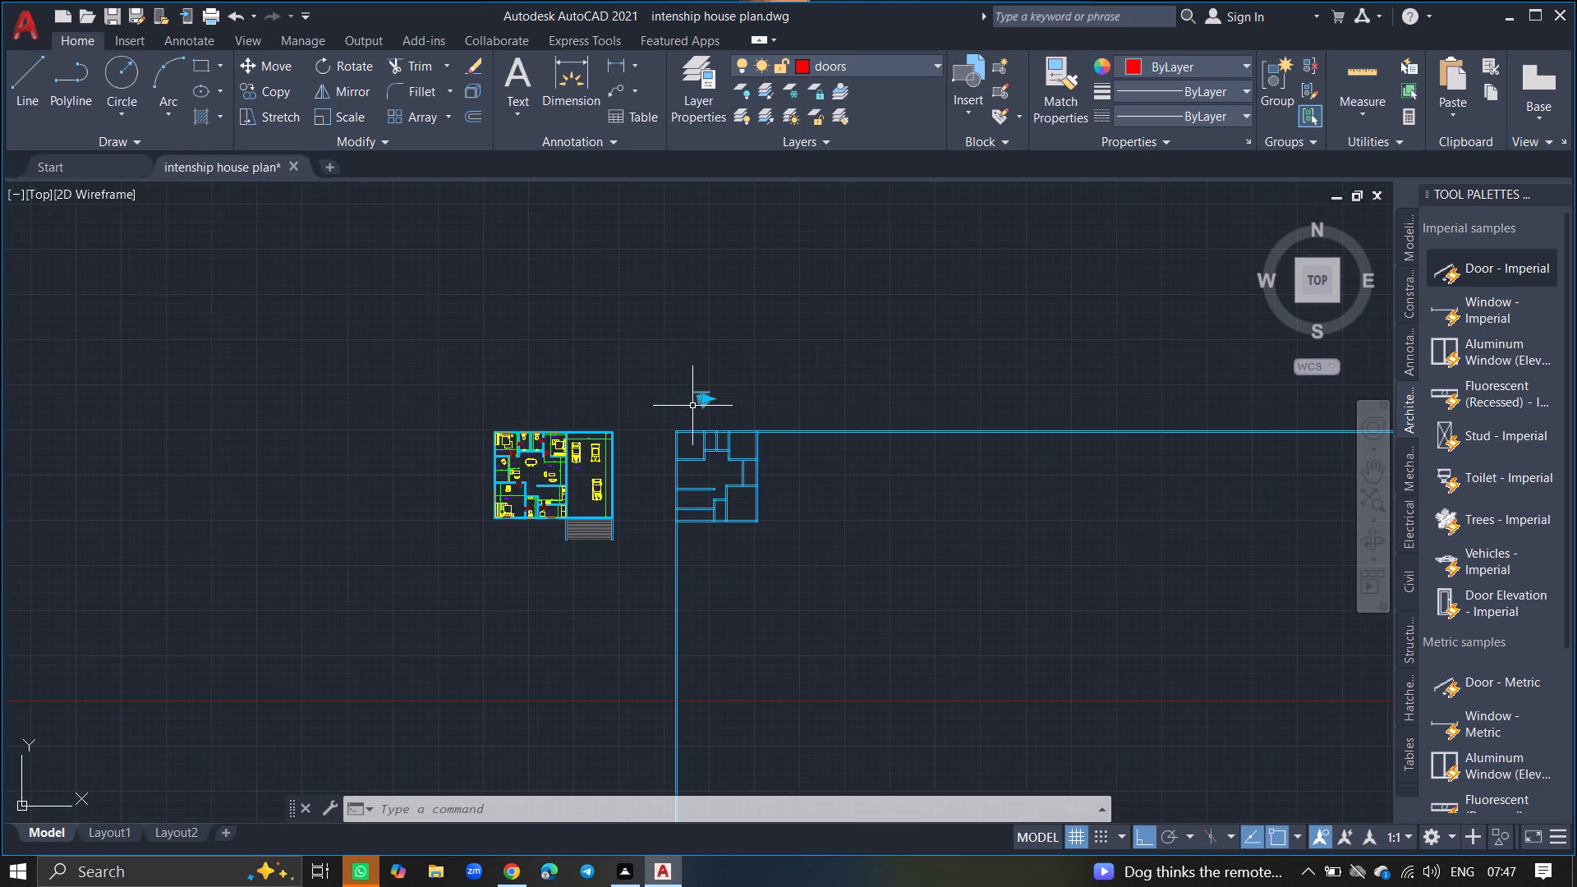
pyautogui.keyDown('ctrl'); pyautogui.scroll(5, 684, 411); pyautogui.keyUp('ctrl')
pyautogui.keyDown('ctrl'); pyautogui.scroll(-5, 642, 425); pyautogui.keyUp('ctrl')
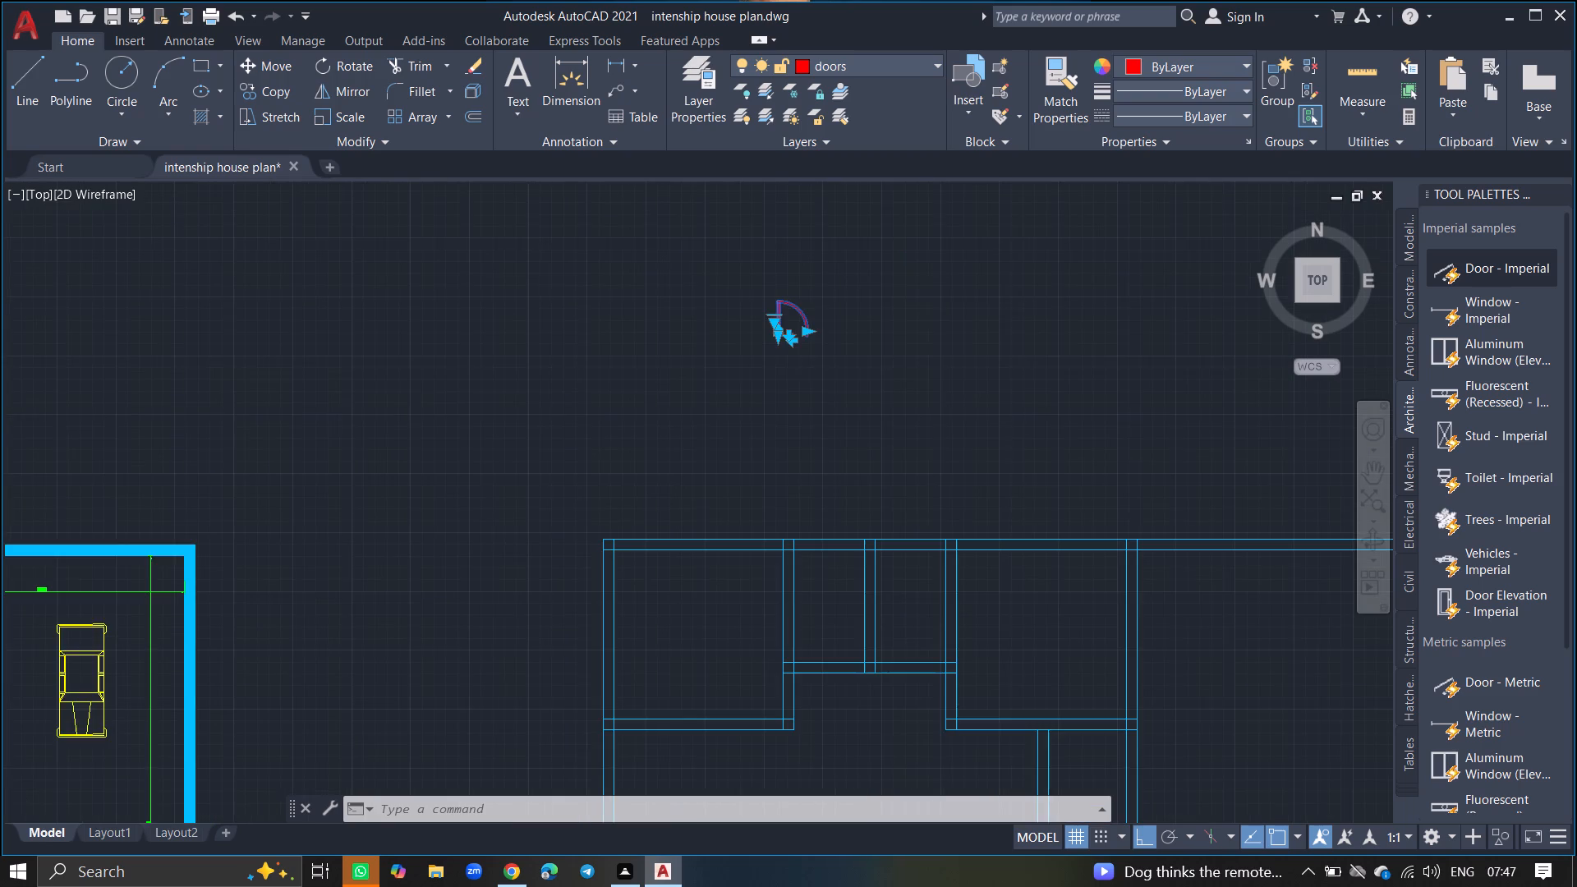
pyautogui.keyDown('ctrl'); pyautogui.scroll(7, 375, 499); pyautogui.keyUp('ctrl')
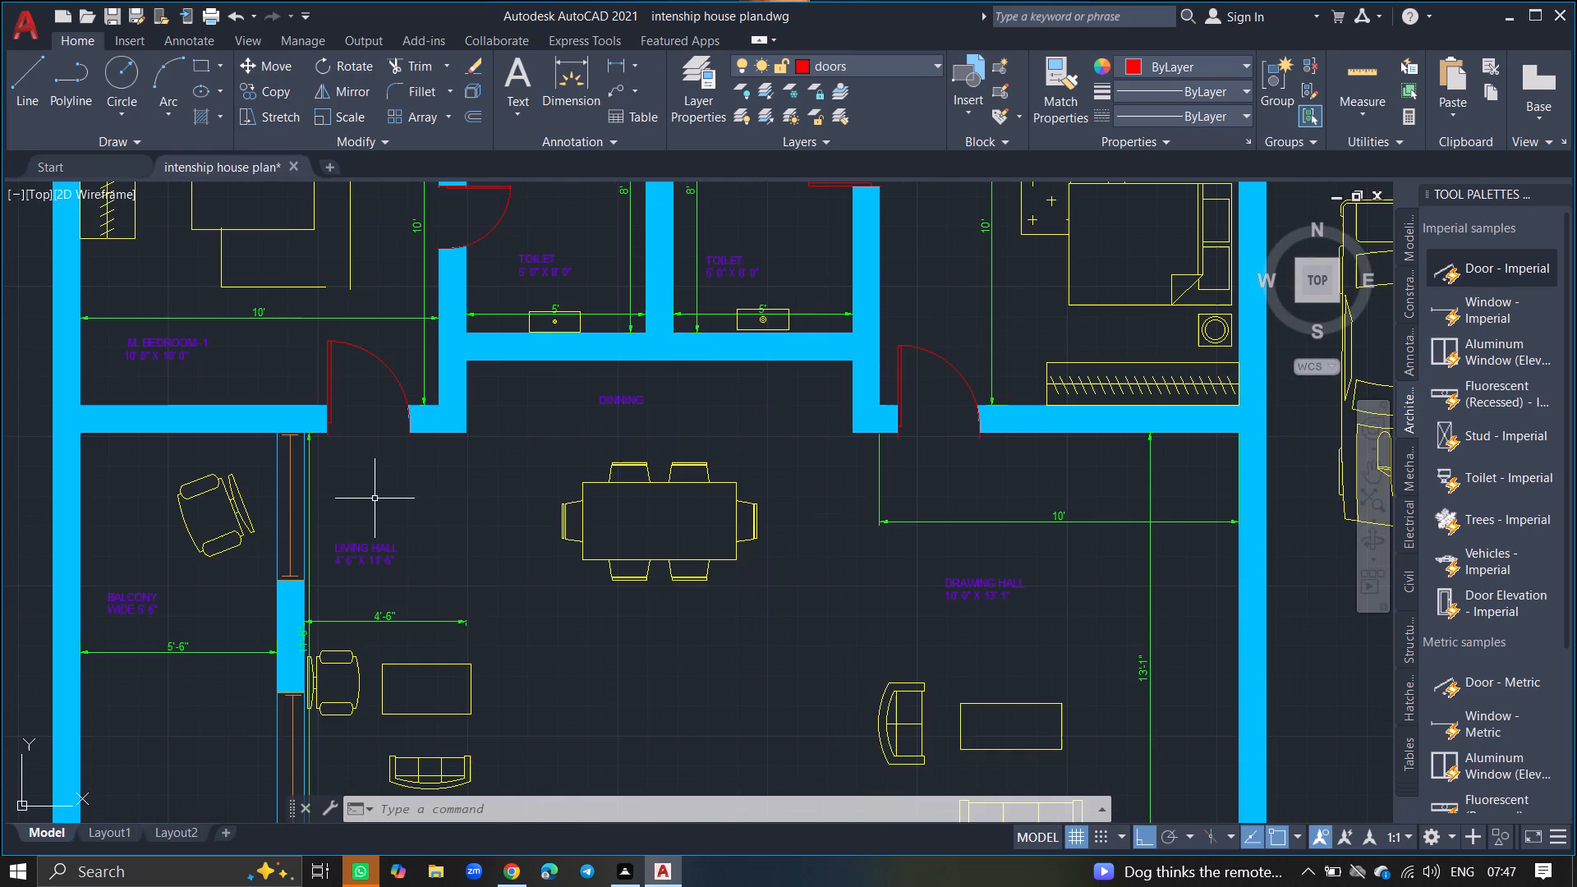
# Copy the door at the opening between bedroom 1 and the living hall into the drawing hall, near the car parking wall.
pyautogui.moveTo(329, 390); pyautogui.dragTo(374, 425)
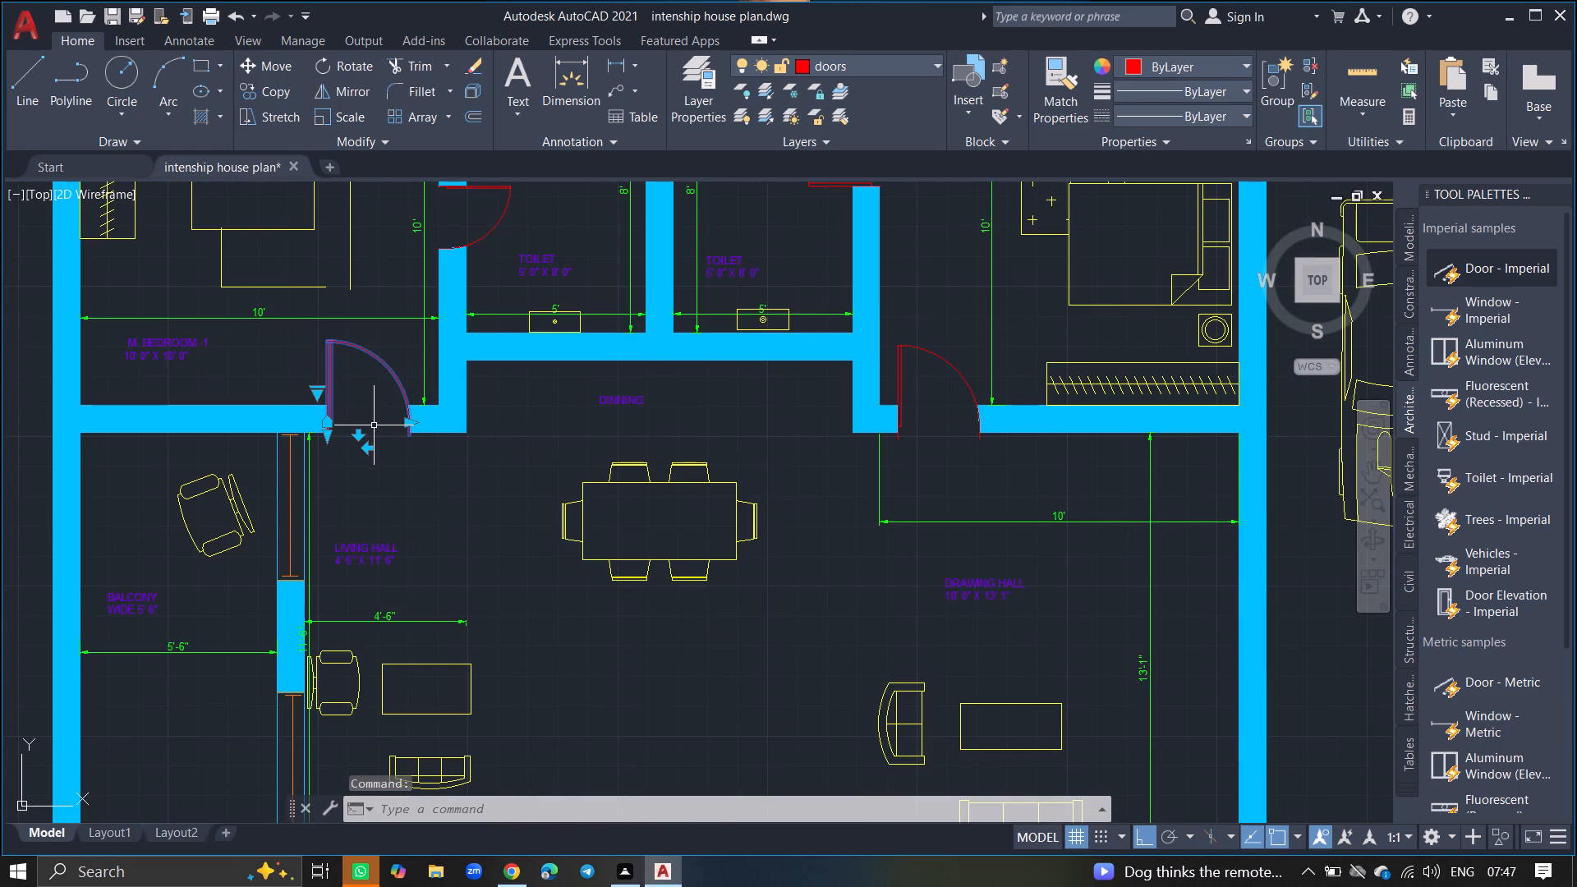
pyautogui.write('COPY')
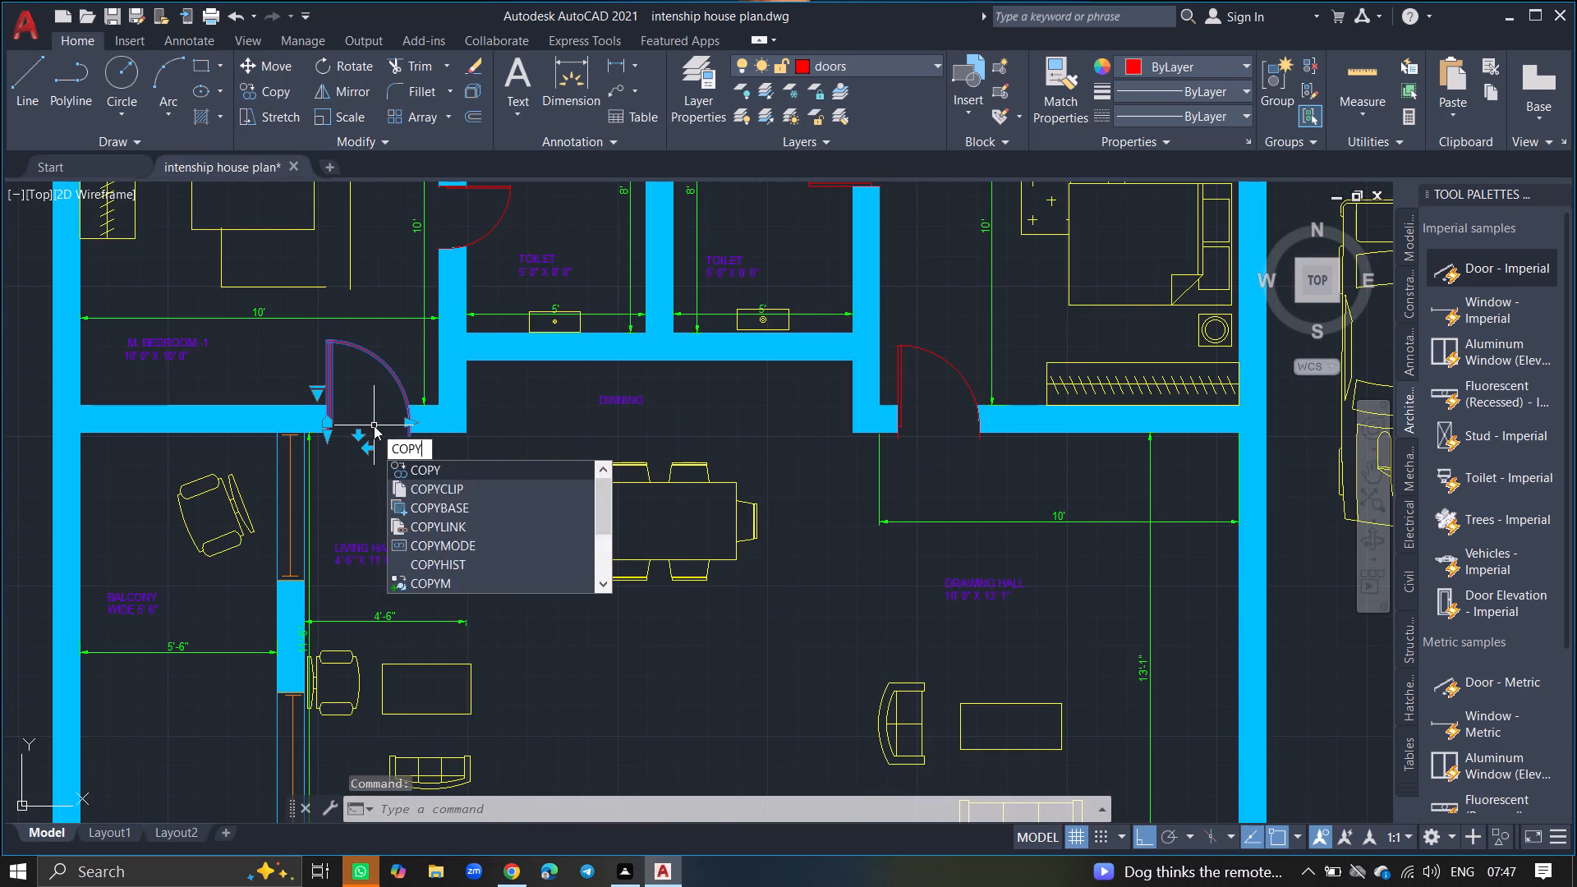
pyautogui.press('Return')
pyautogui.moveTo(326, 379); pyautogui.dragTo(453, 462)
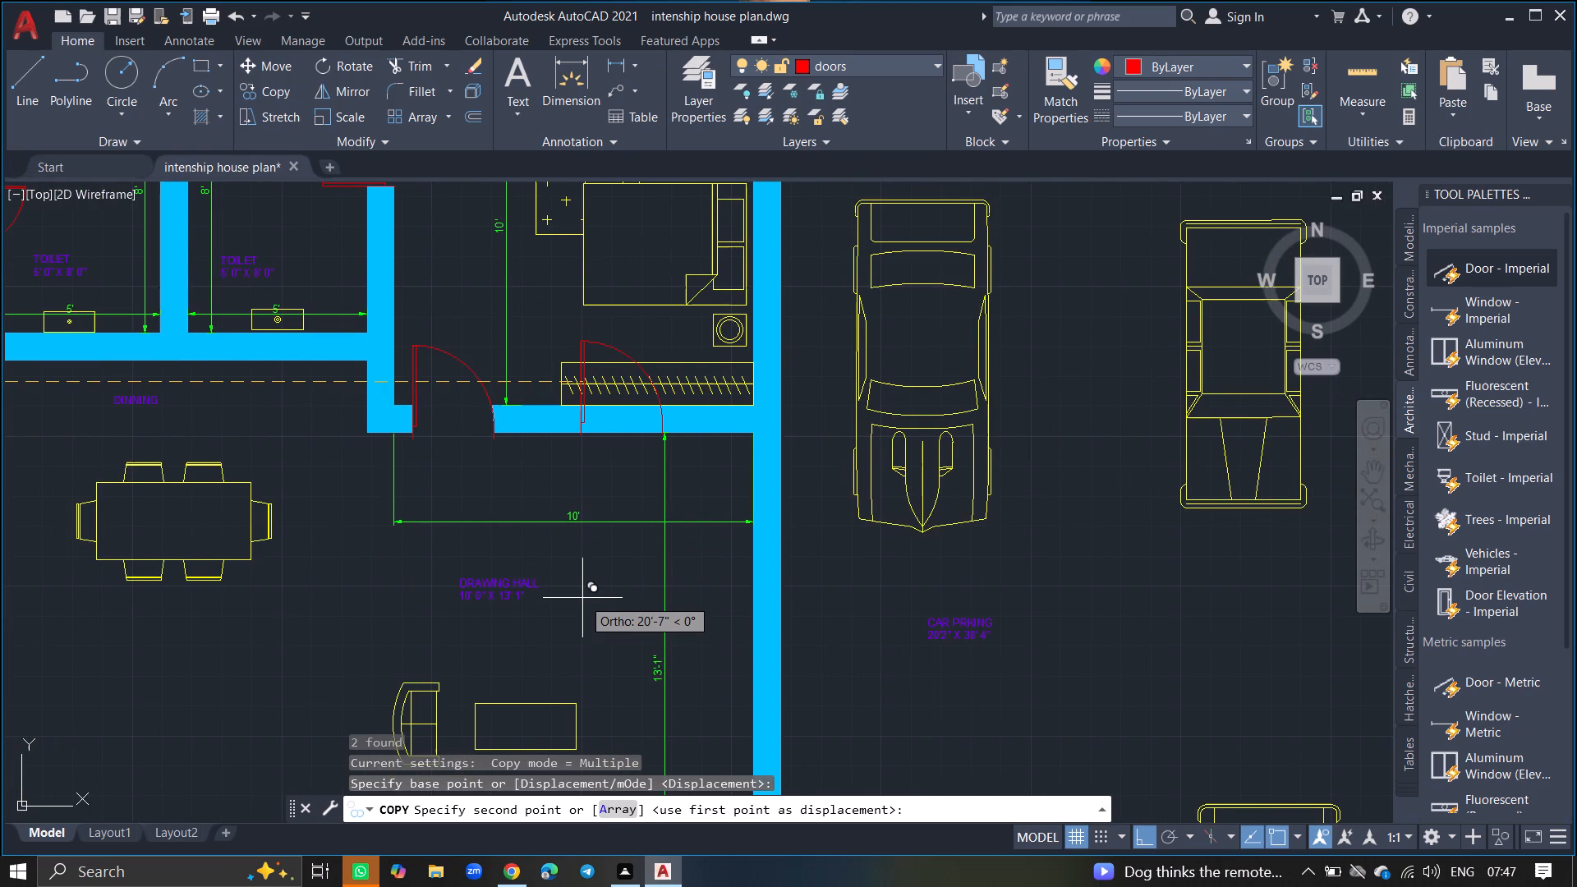
pyautogui.press('F8')
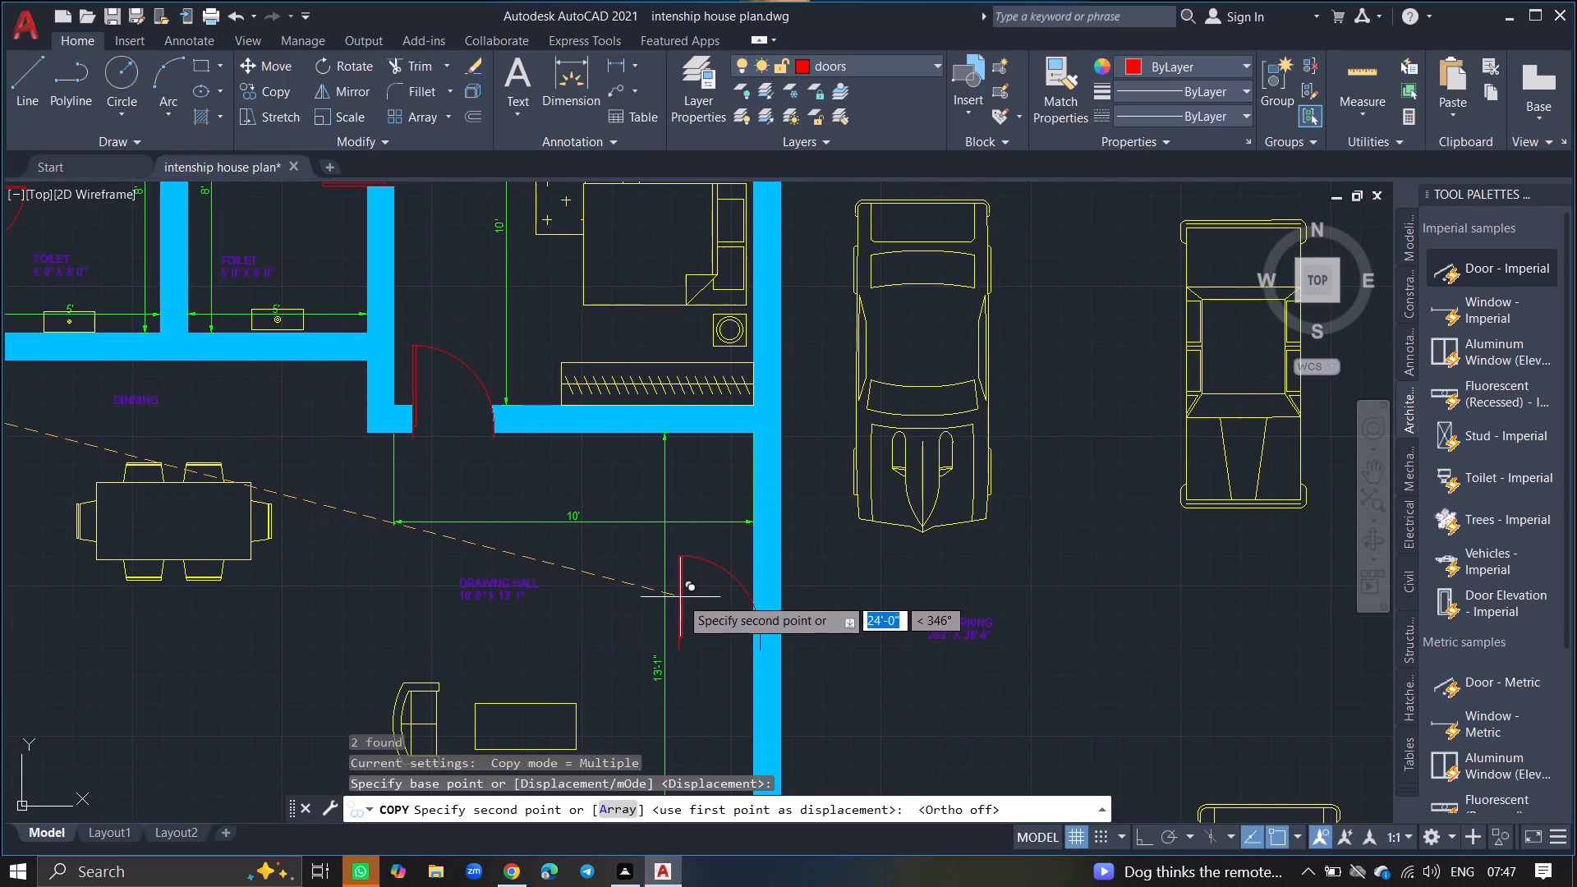
pyautogui.click(668, 597)
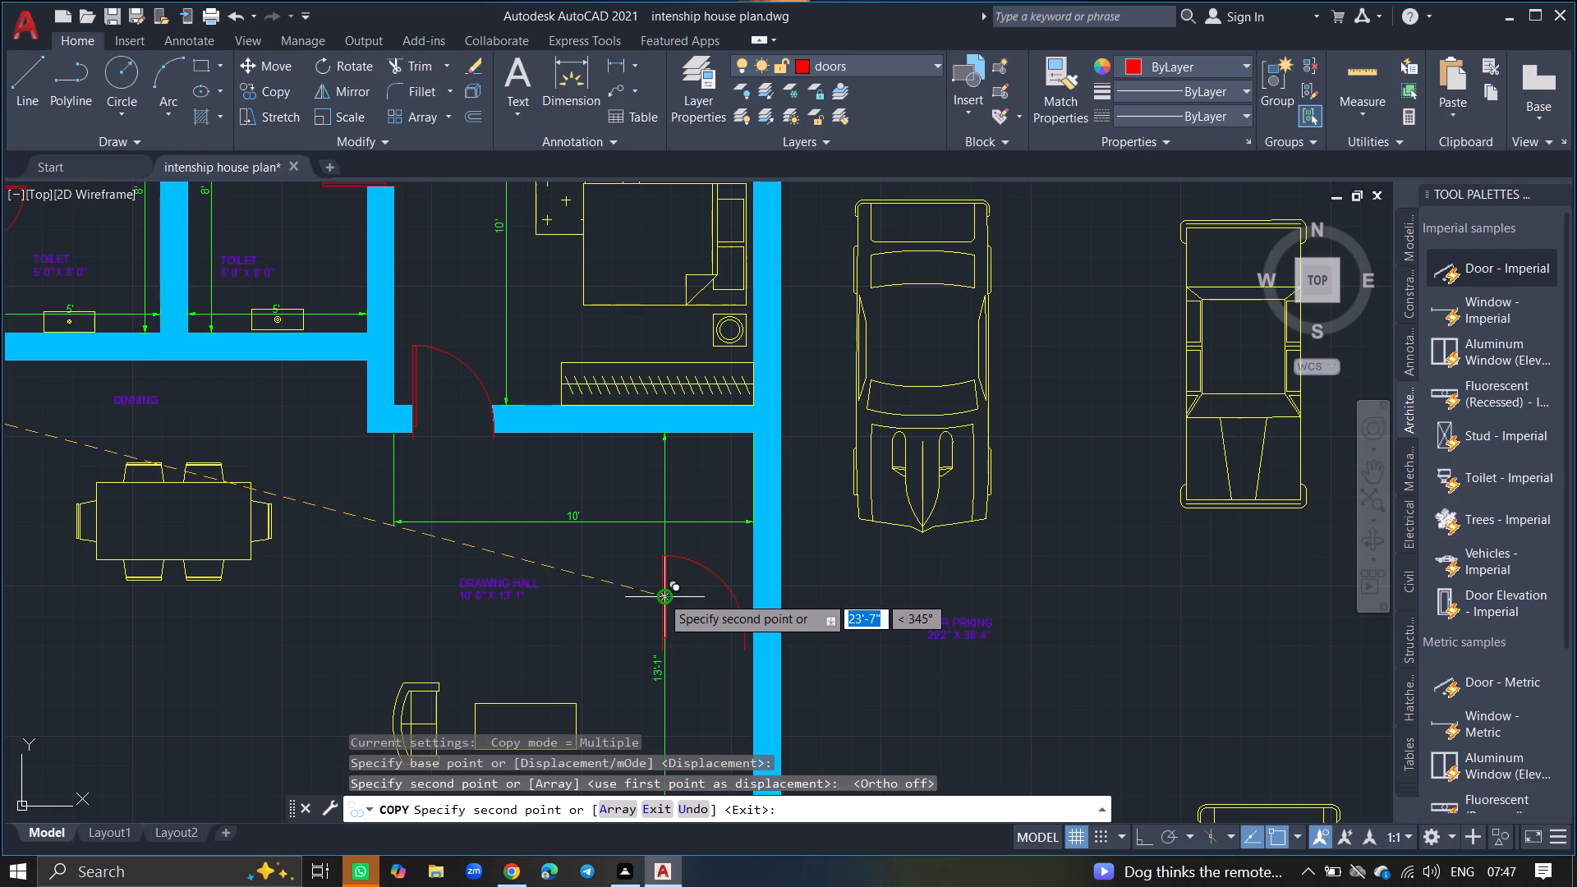
pyautogui.press('Escape')
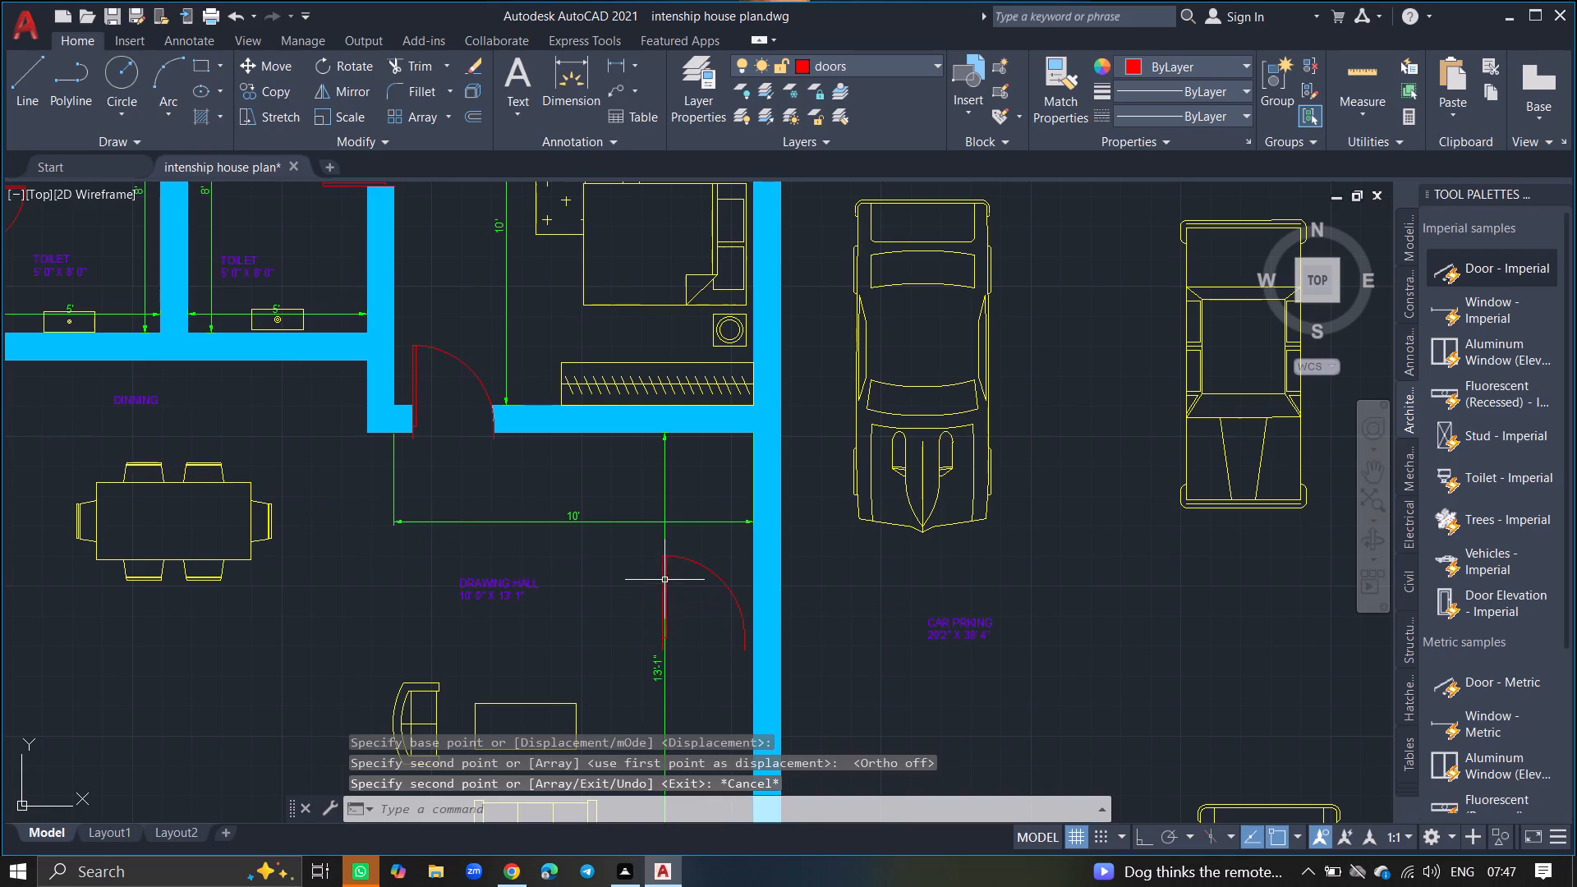
# Rotate the copied door freehand about a quarter turn counterclockwise around a point on its leaf.
pyautogui.moveTo(680, 559); pyautogui.dragTo(687, 629)
pyautogui.write('RO')
pyautogui.press('Return')
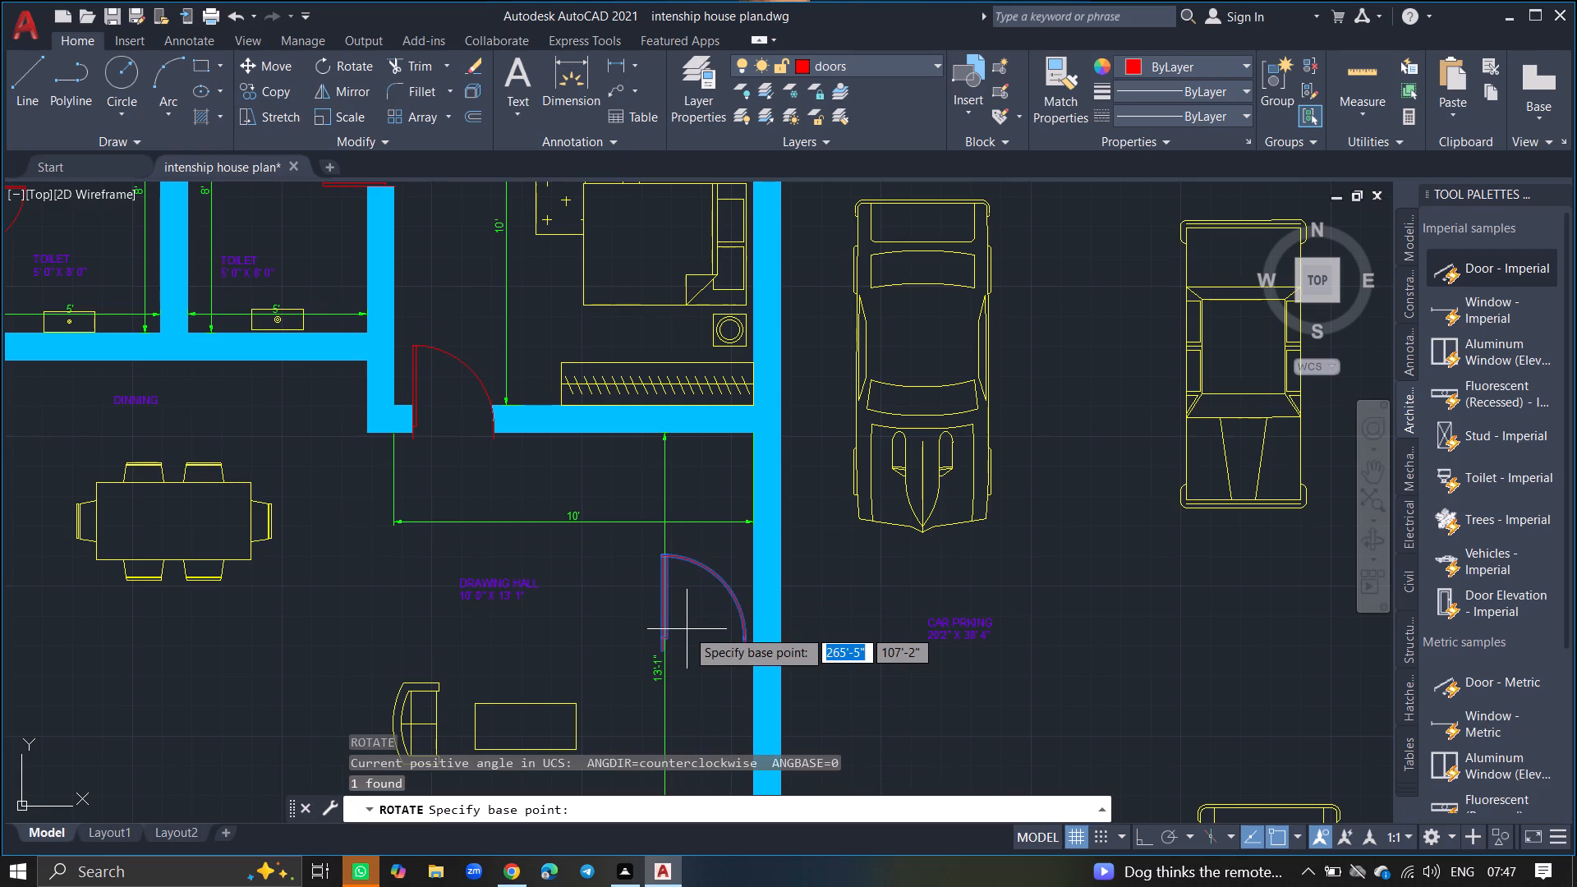
pyautogui.keyDown('ctrl'); pyautogui.scroll(2, 687, 629); pyautogui.keyUp('ctrl')
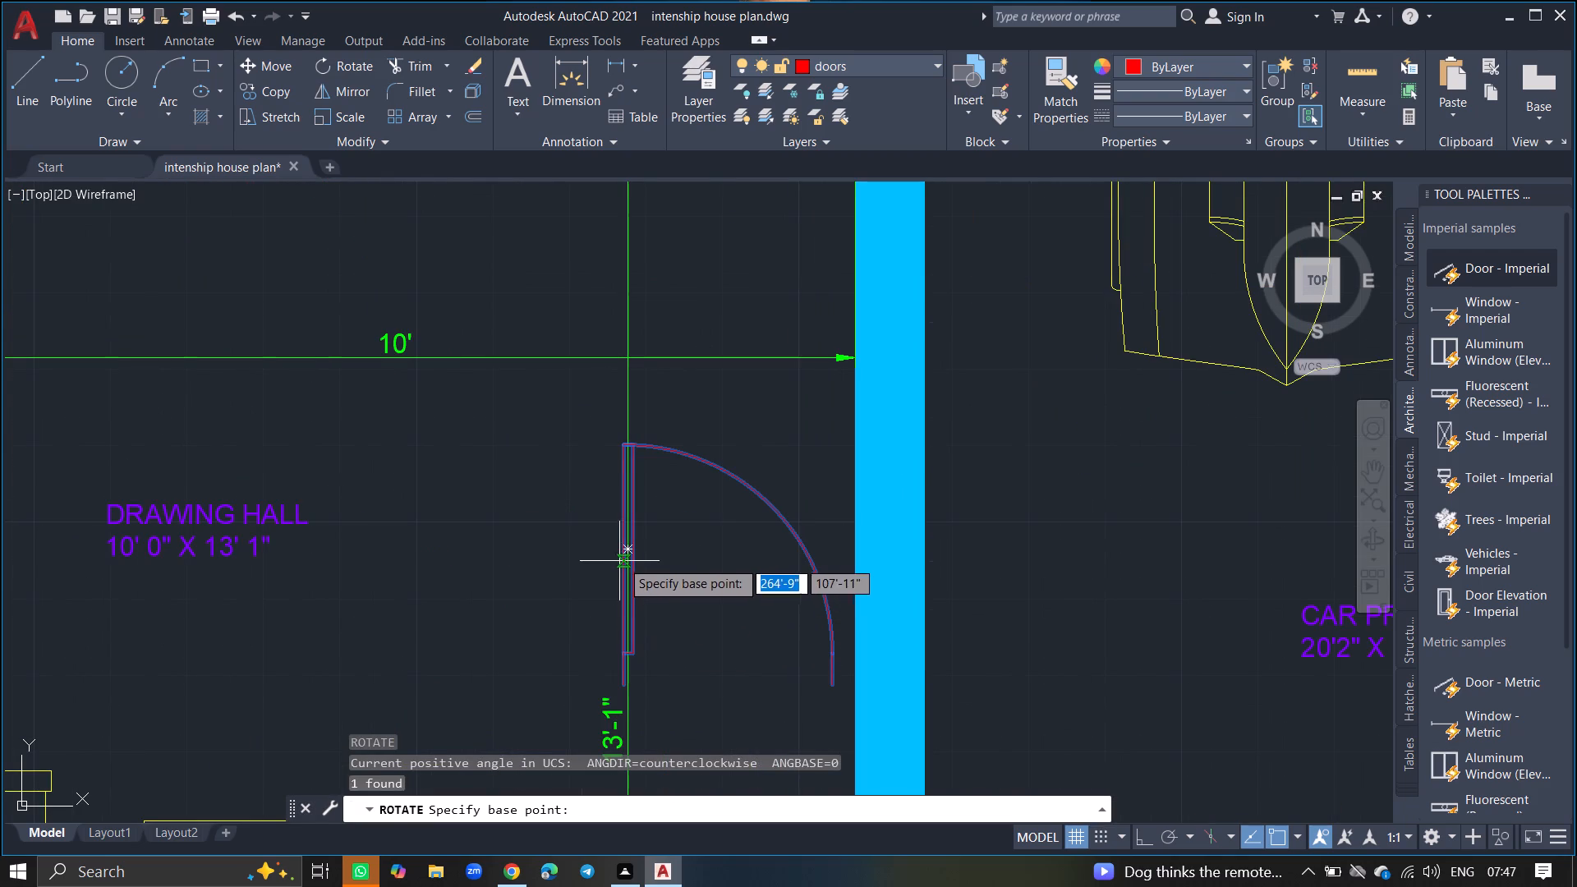
pyautogui.click(626, 553)
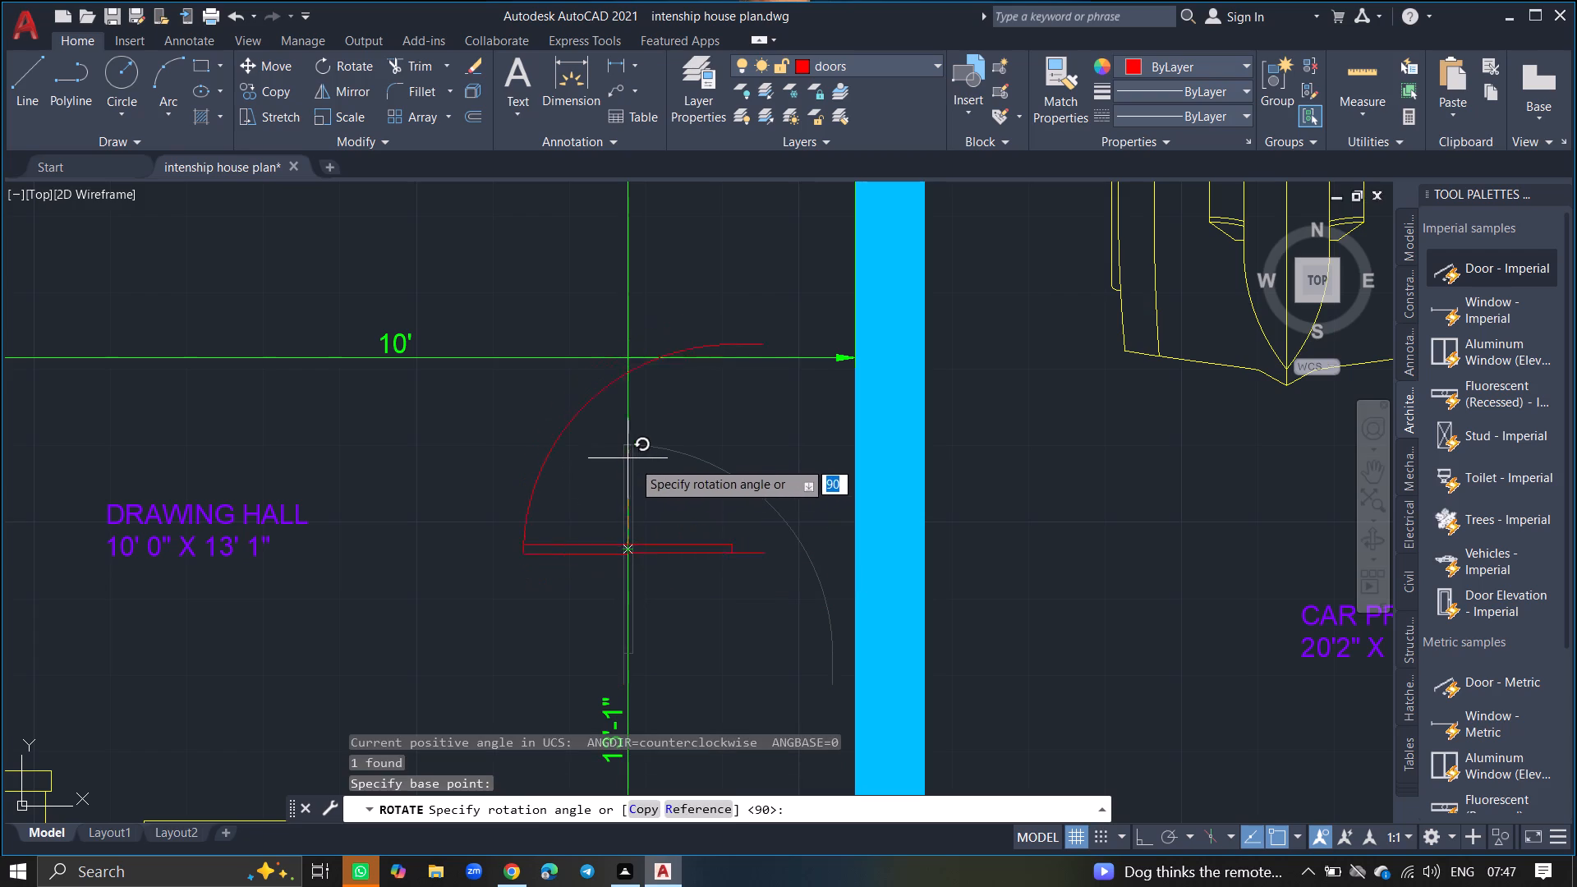
pyautogui.press('F8')
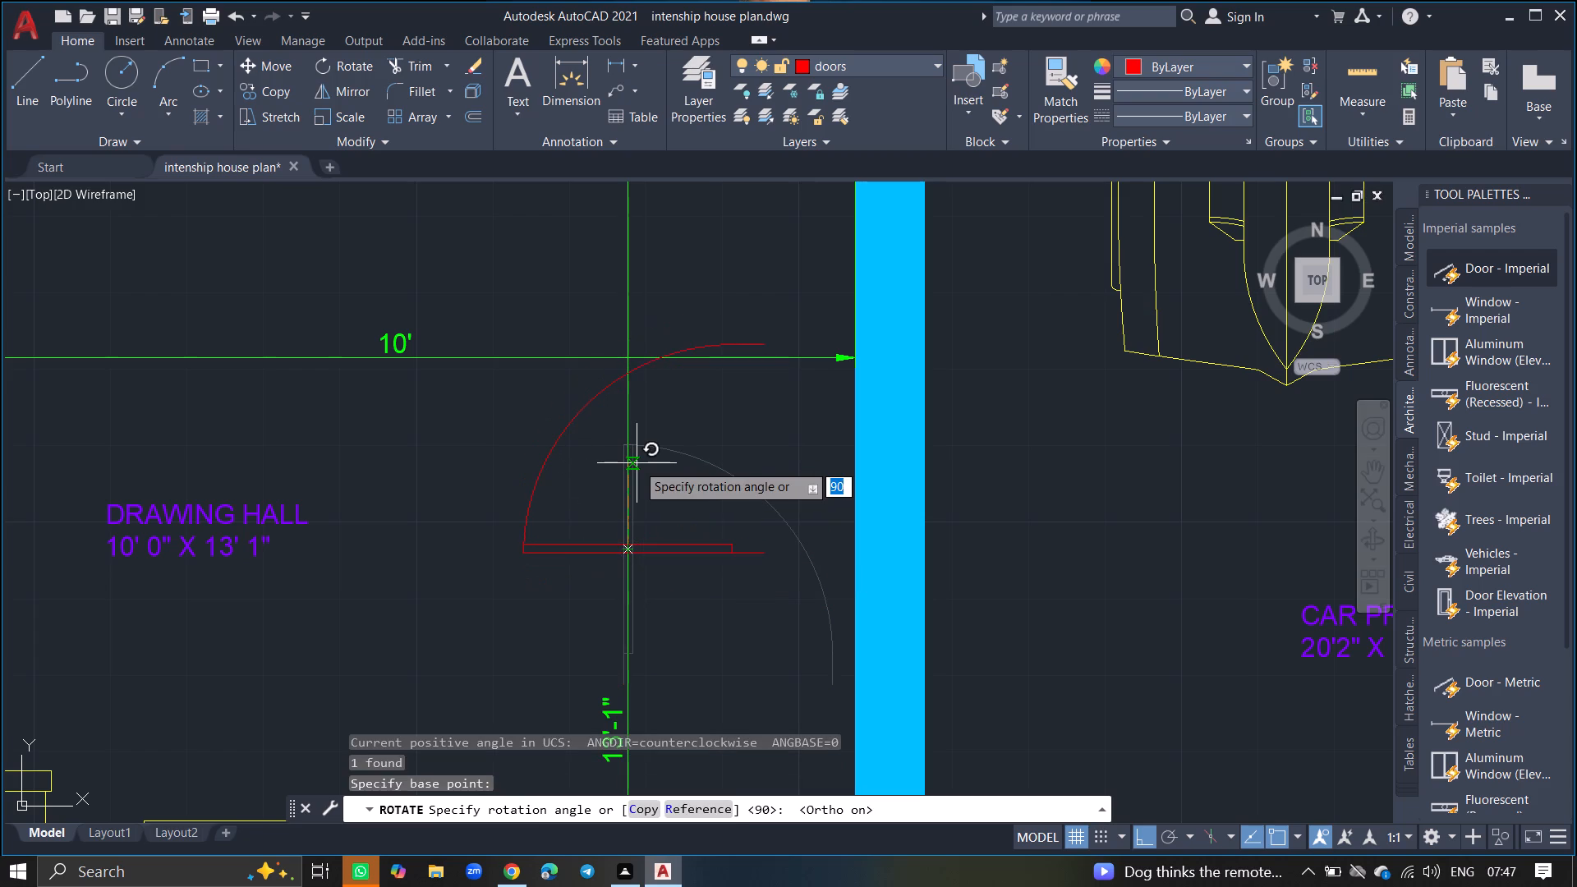
pyautogui.click(637, 463)
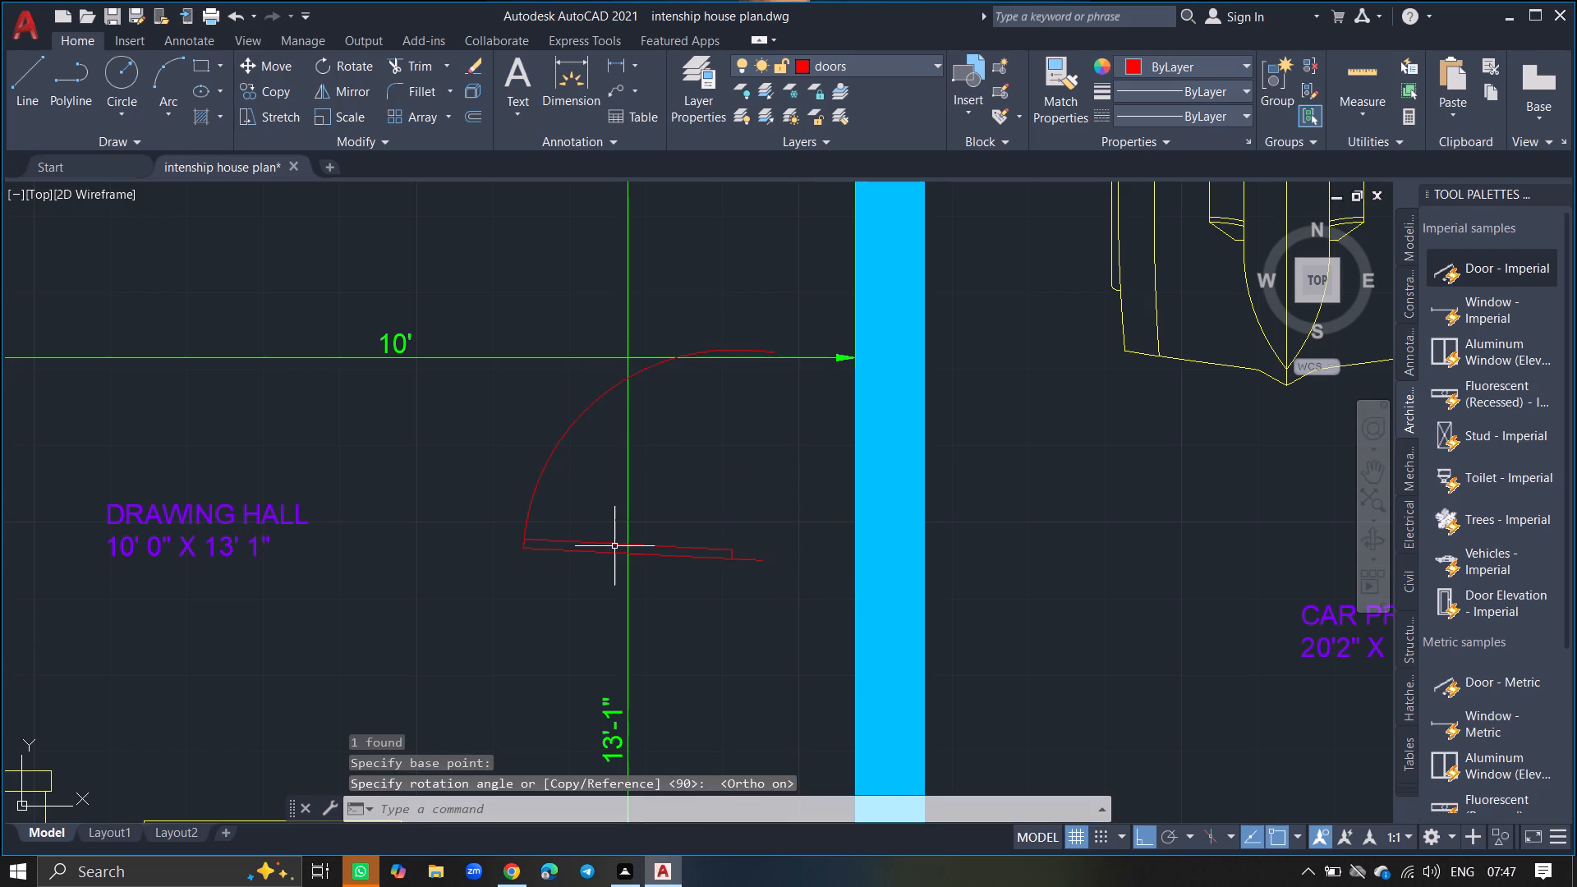
# Move the rotated door horizontally about 1'-9" onto the wall between the drawing hall and the car parking.
pyautogui.click(614, 546)
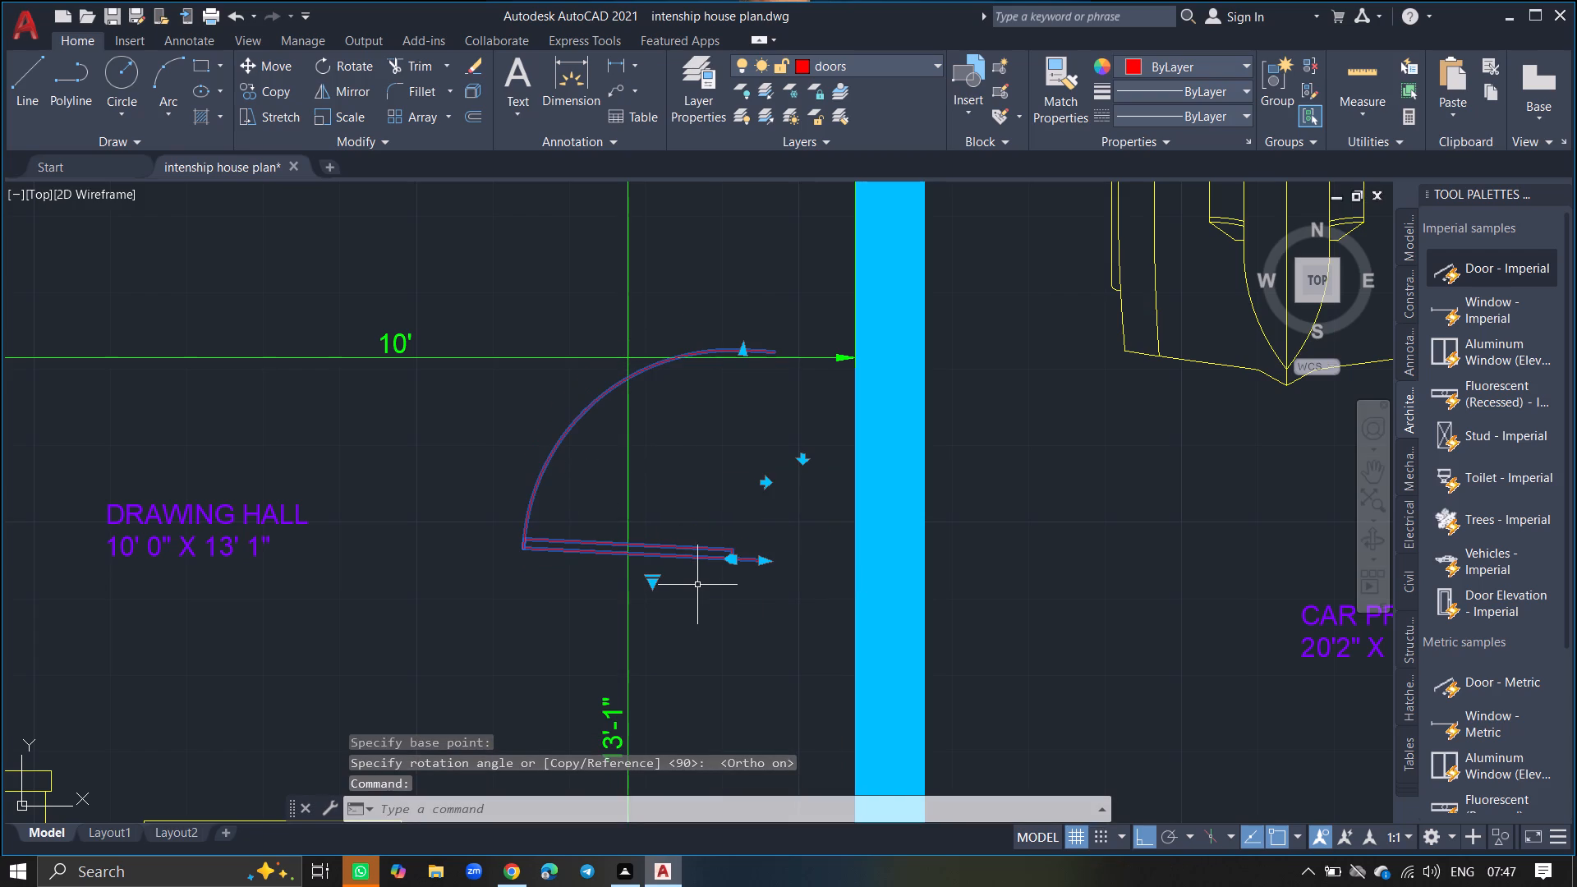
pyautogui.write('MOVE')
pyautogui.press('Return')
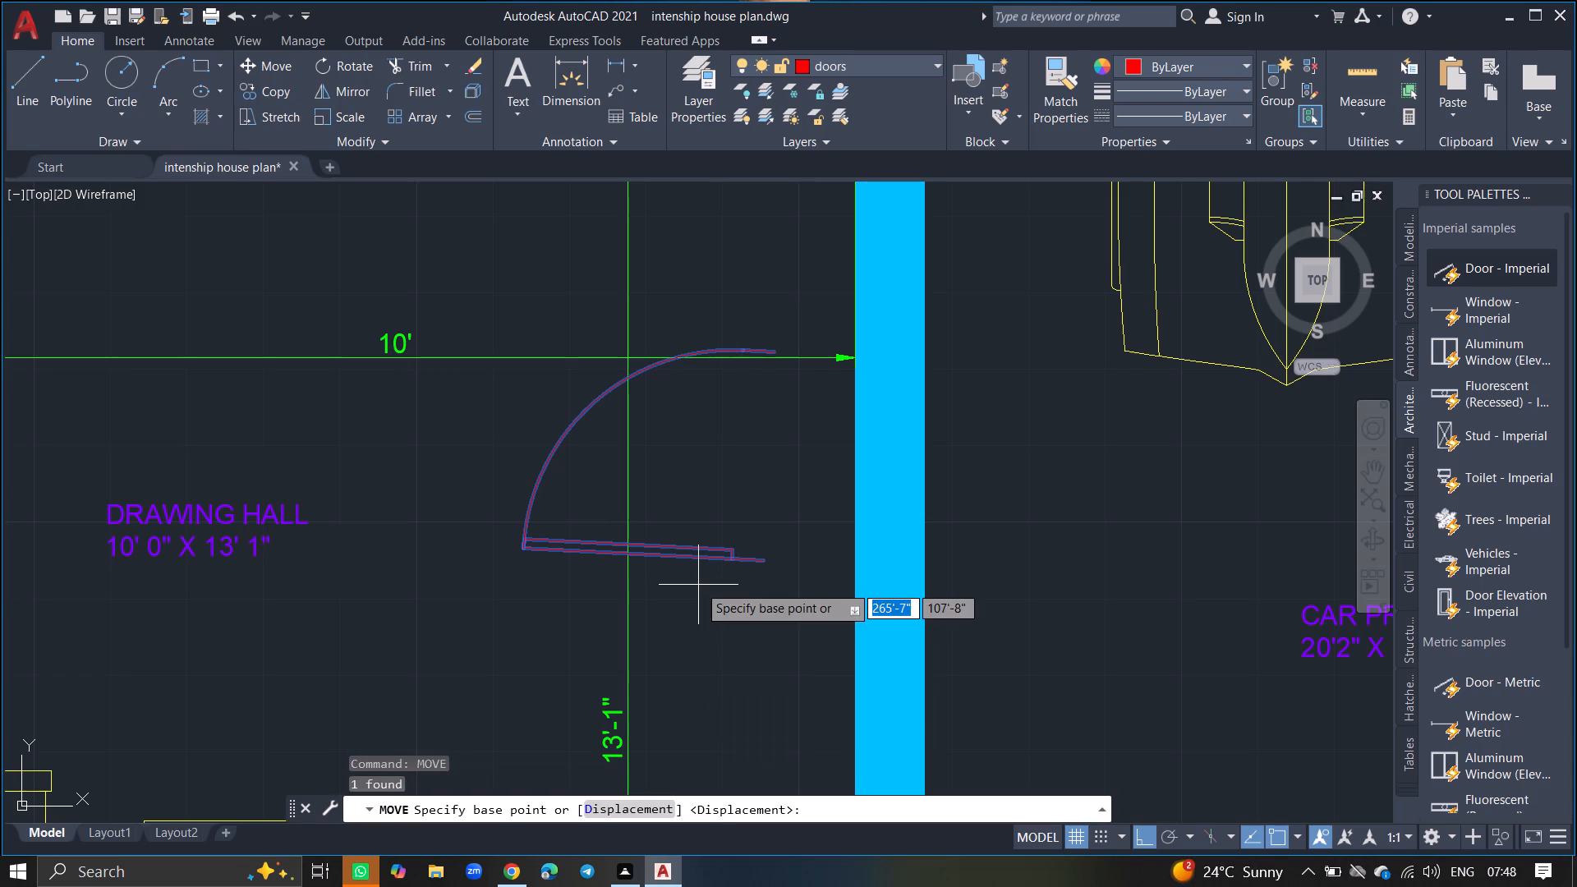
pyautogui.click(627, 547)
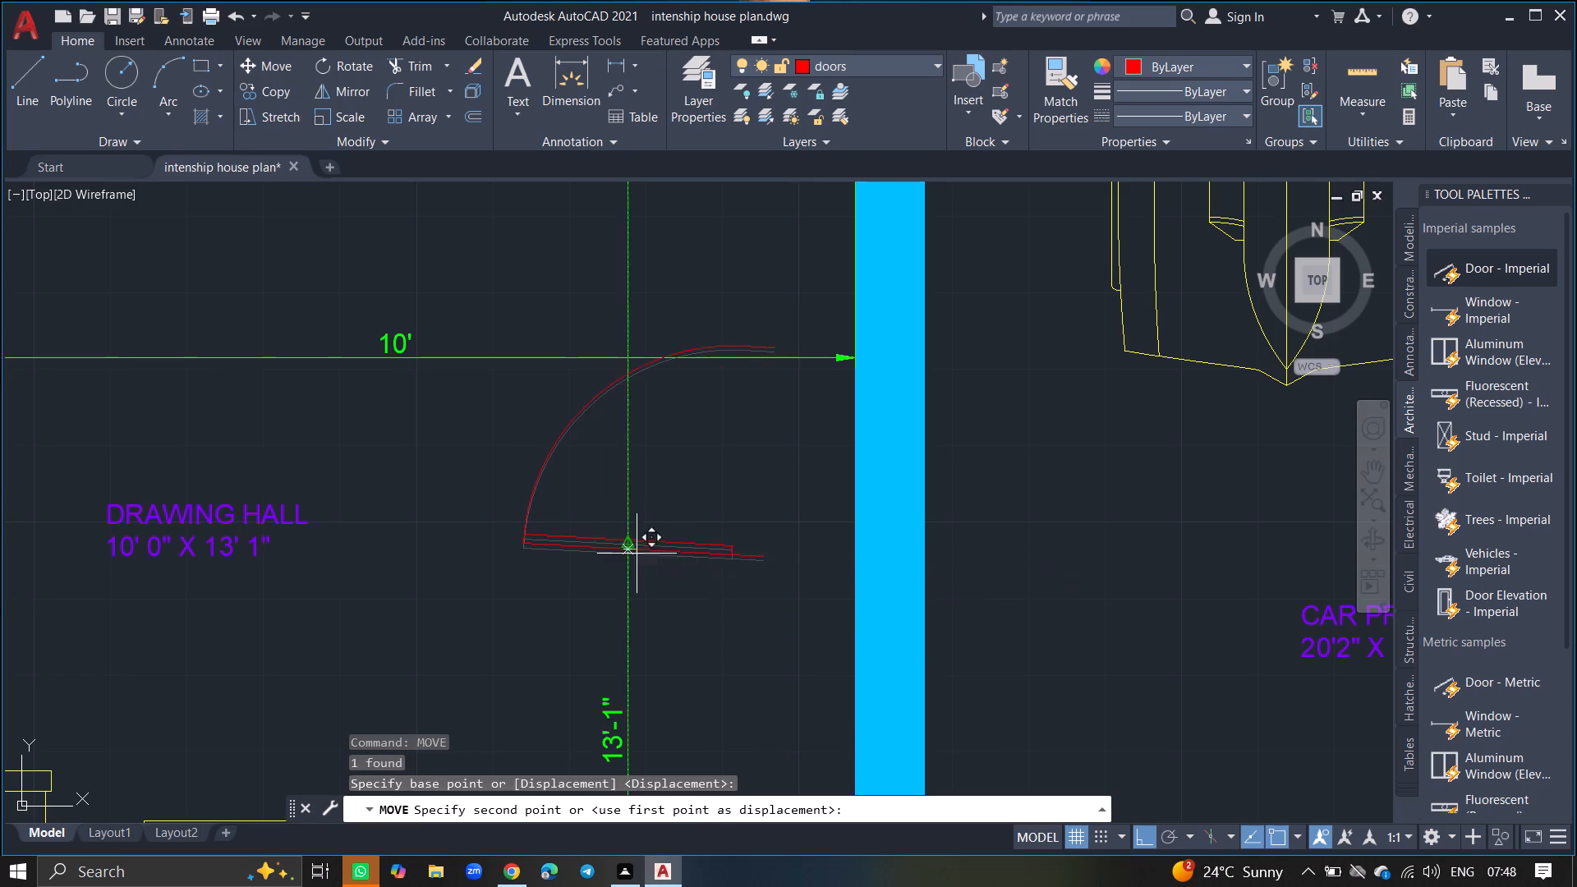
pyautogui.click(785, 628)
# Trim the solid wall fill inside the new door opening, between the door's arc end and its leaf.
pyautogui.write('TRIM')
pyautogui.press('Return')
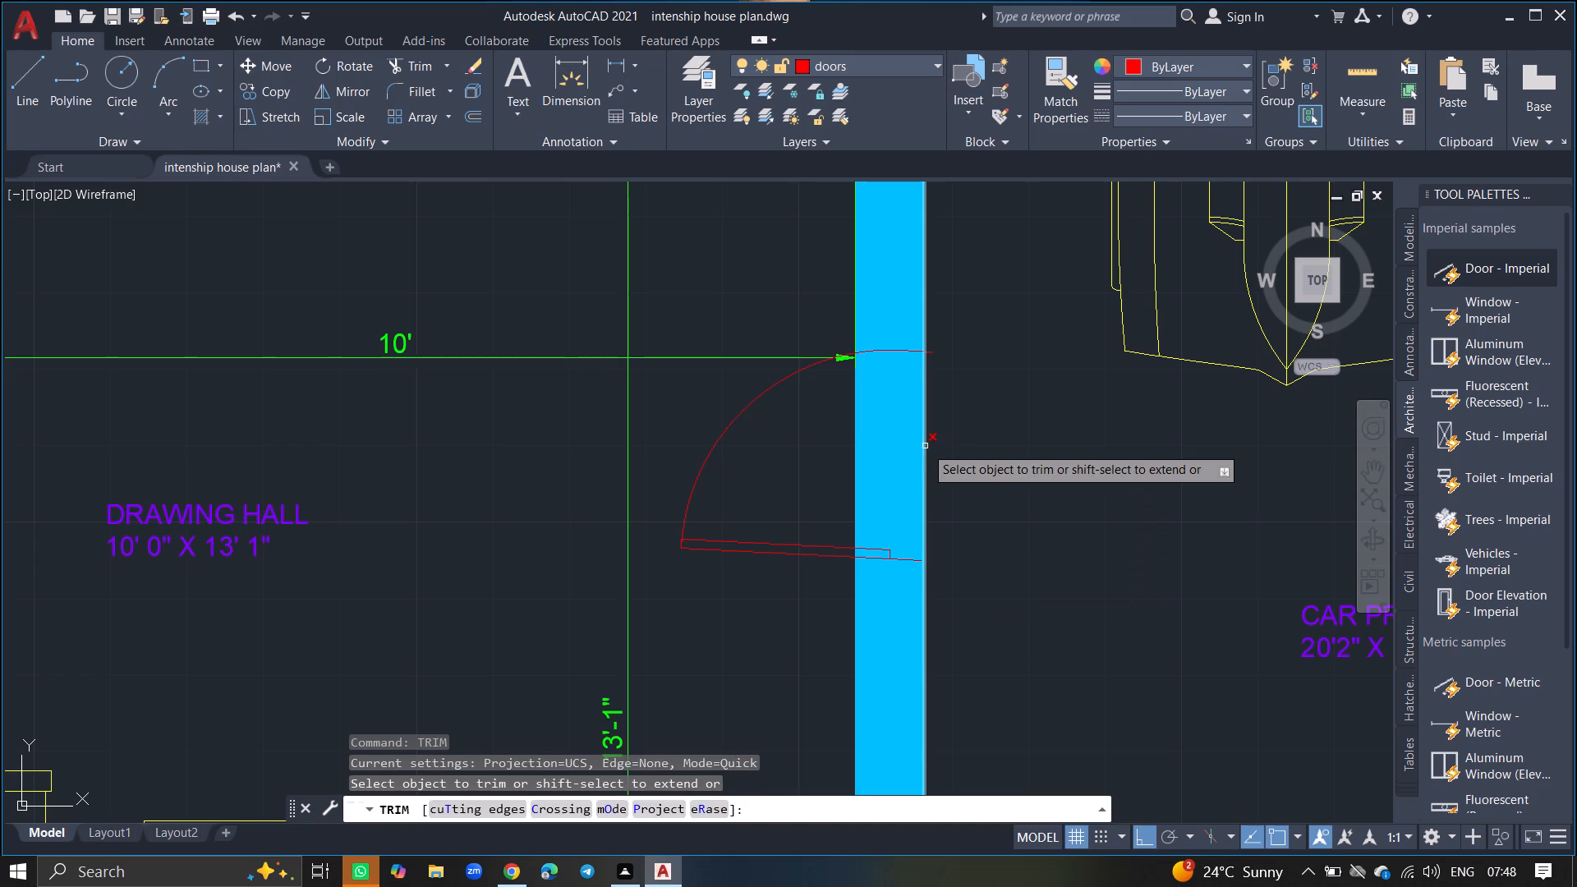
pyautogui.click(904, 448)
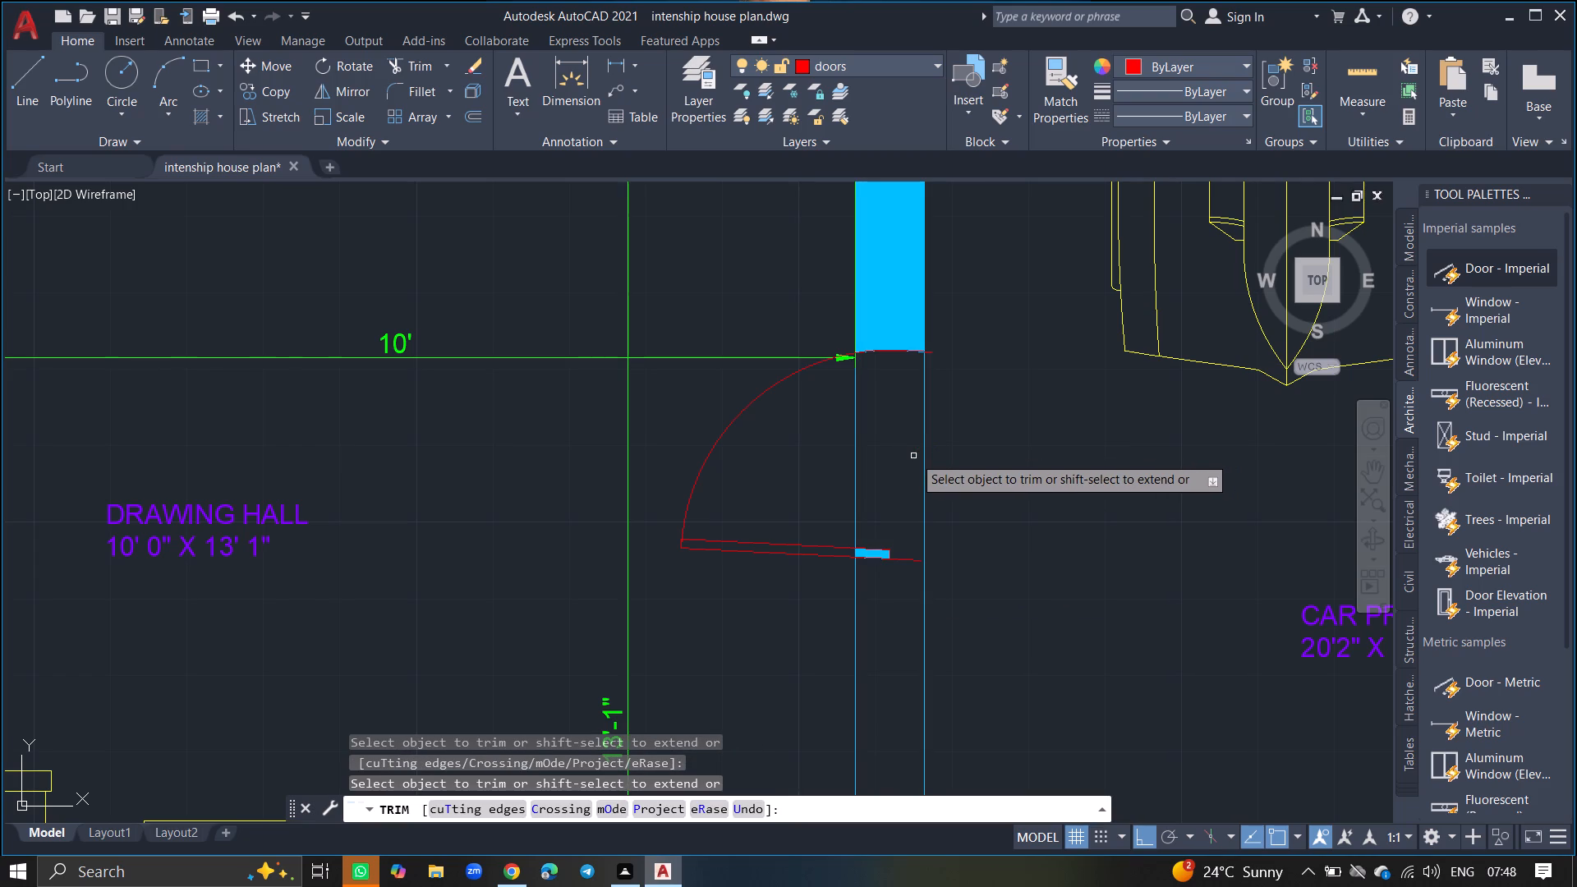
pyautogui.press('Escape')
# Move the door about 2" further towards the car parking, using the end of its leaf as base point.
pyautogui.moveTo(773, 544); pyautogui.dragTo(747, 581)
pyautogui.write('MOVE')
pyautogui.press('Return')
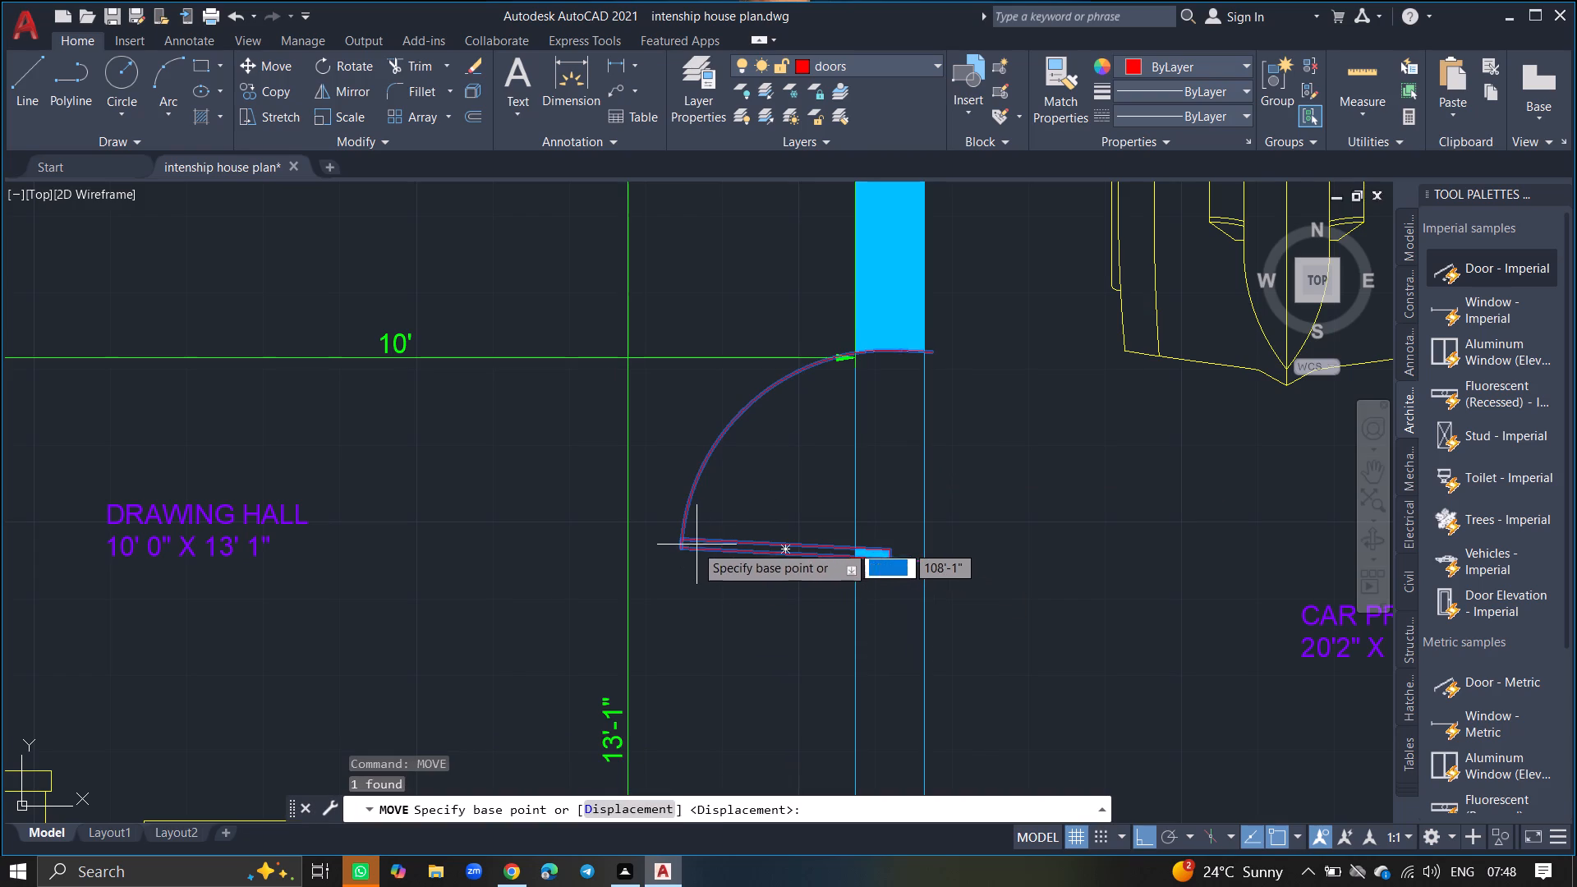
pyautogui.click(684, 540)
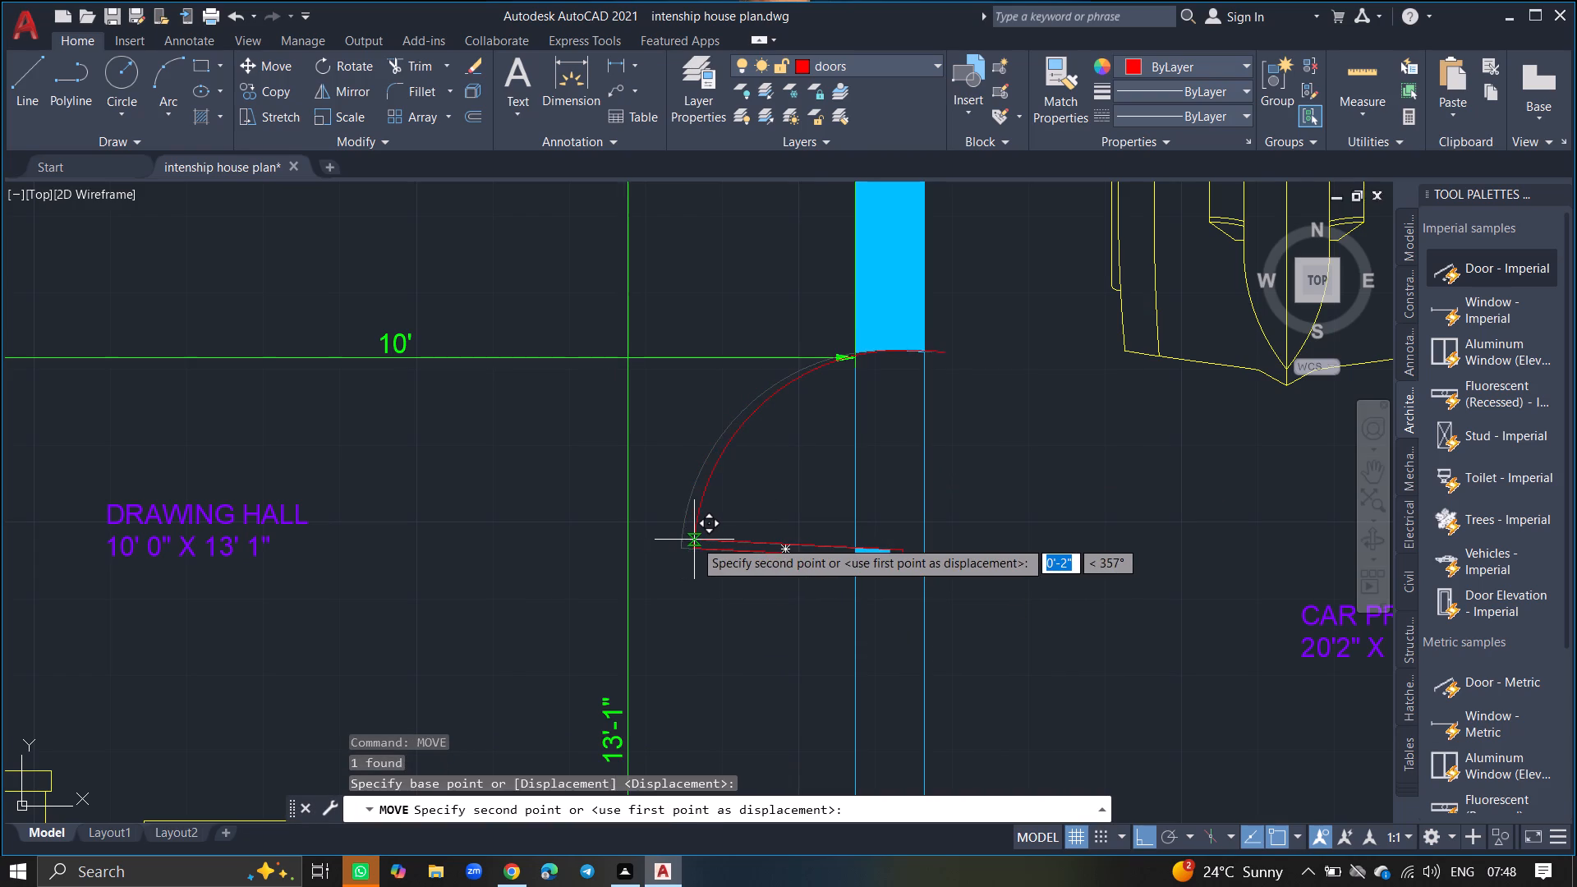
pyautogui.click(694, 540)
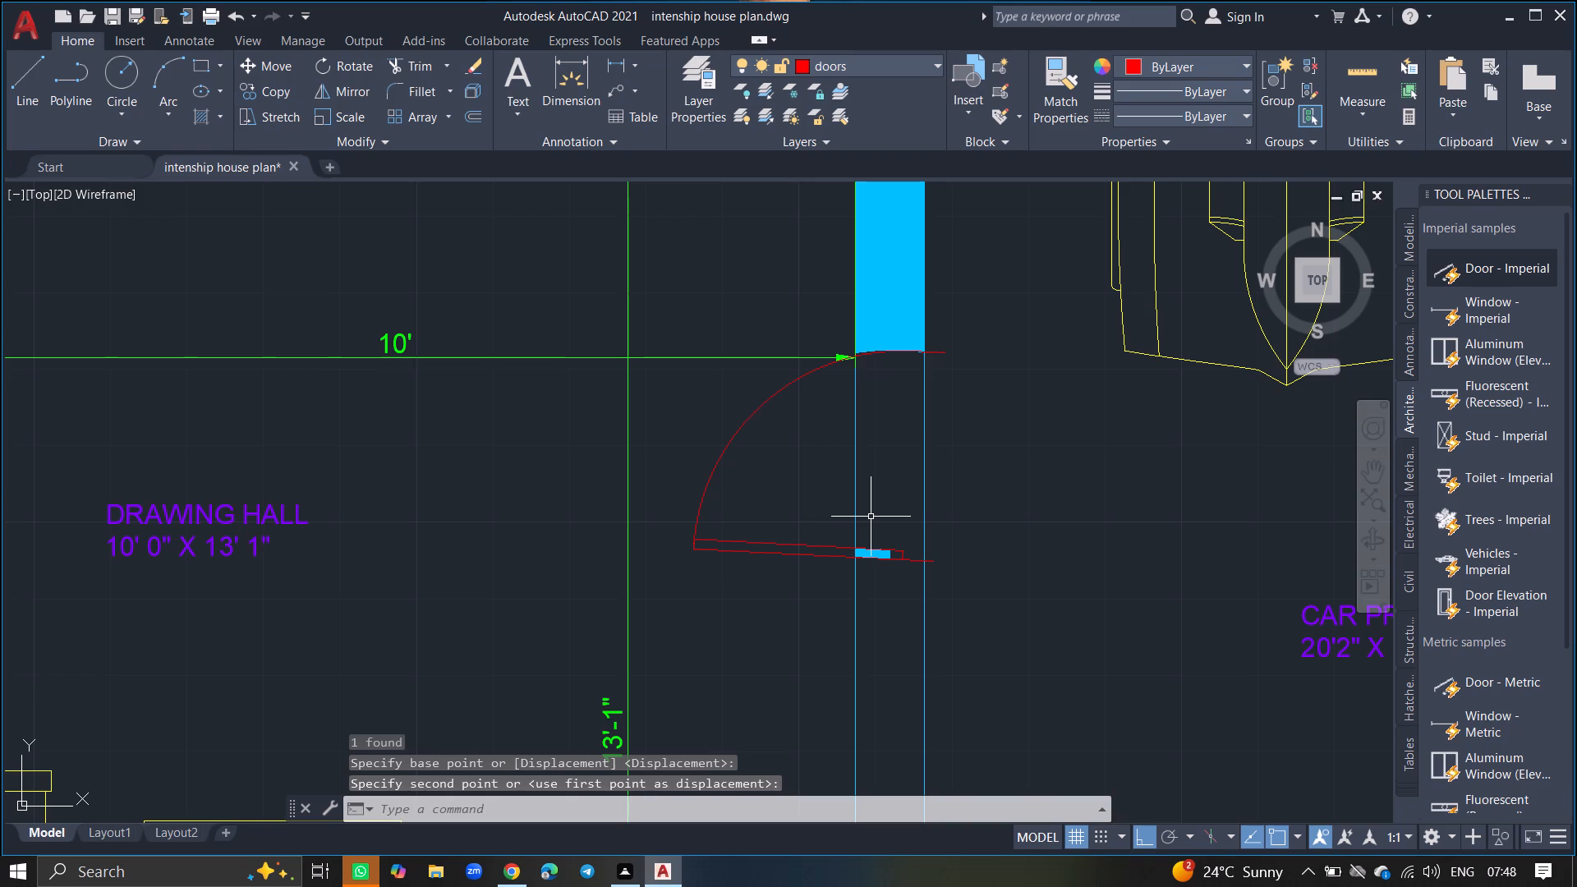
# Trim both wall lines across the door opening and remove the leftover fill and line piece inside the door leaf.
pyautogui.write('TRIM')
pyautogui.press('Return')
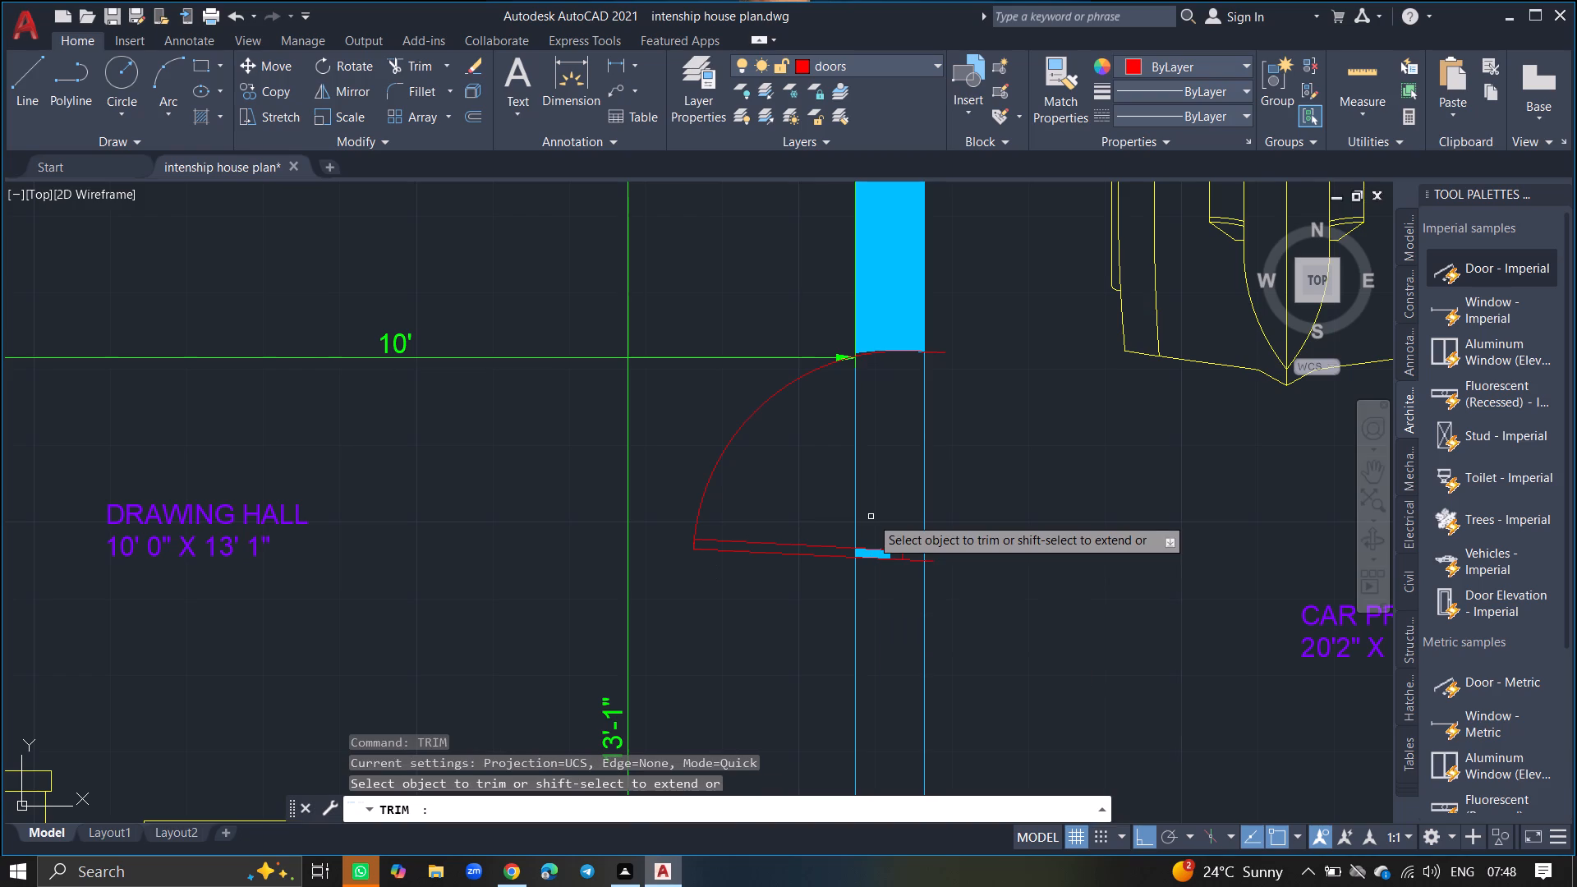
pyautogui.click(856, 517)
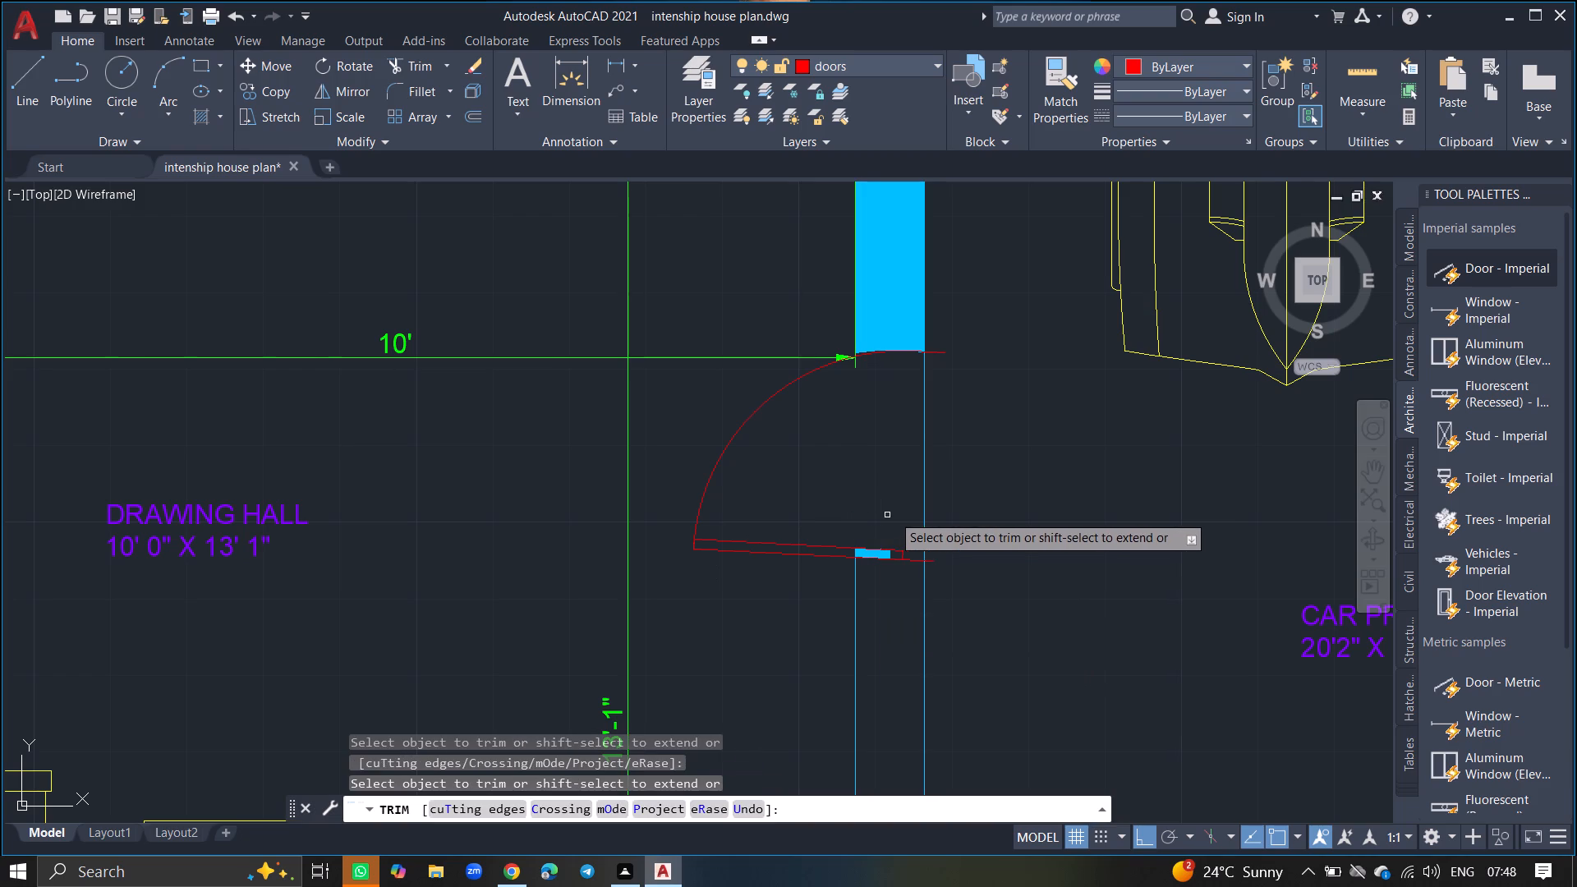
pyautogui.click(924, 503)
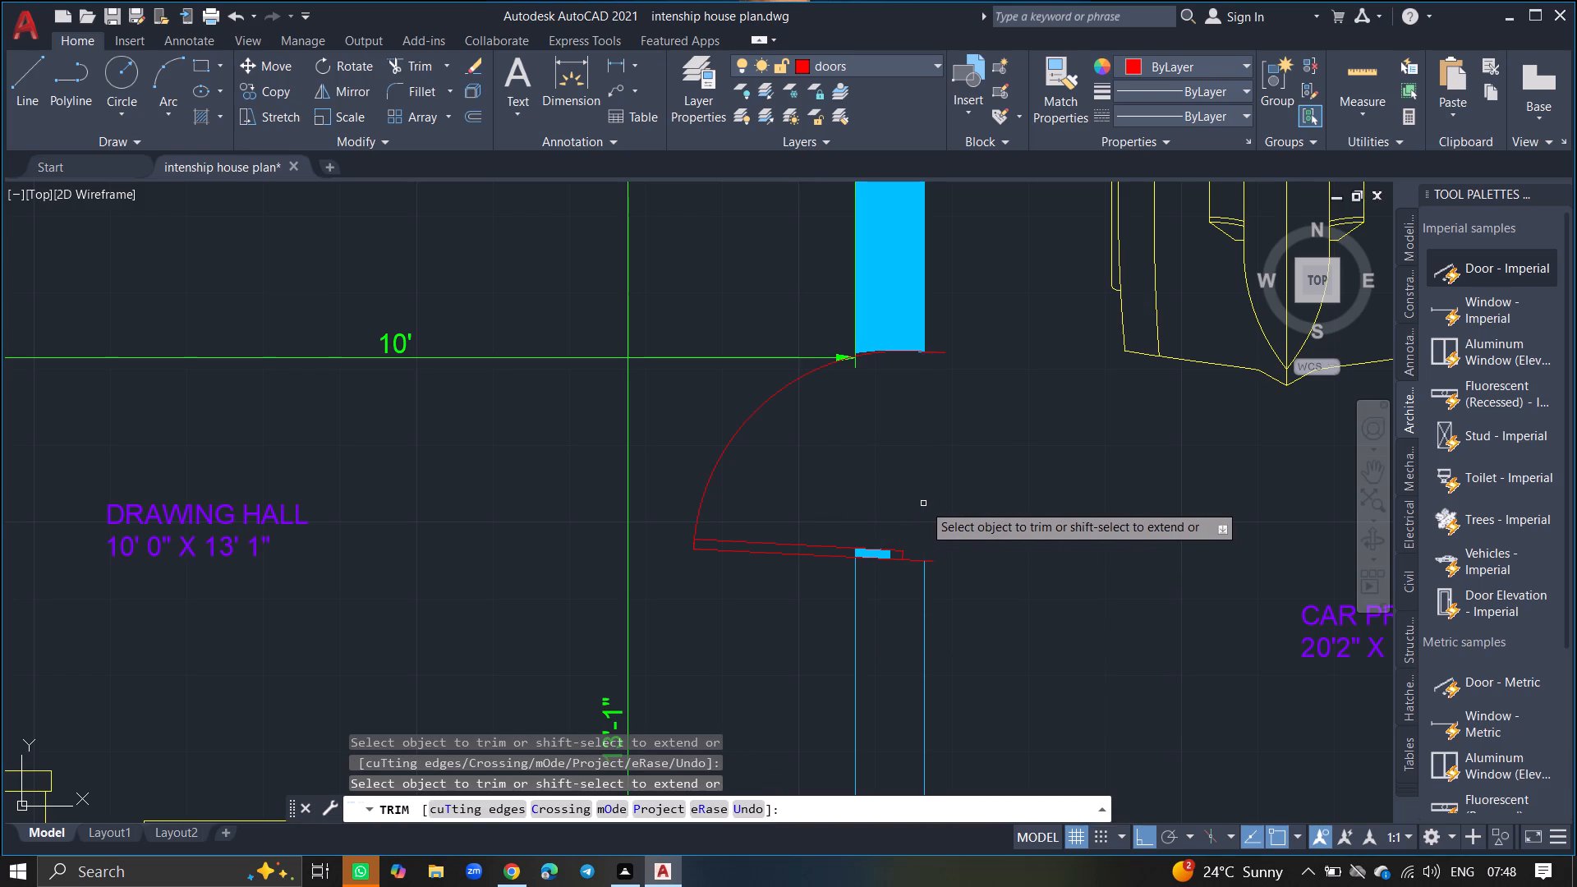
pyautogui.keyDown('ctrl'); pyautogui.scroll(6, 880, 554); pyautogui.keyUp('ctrl')
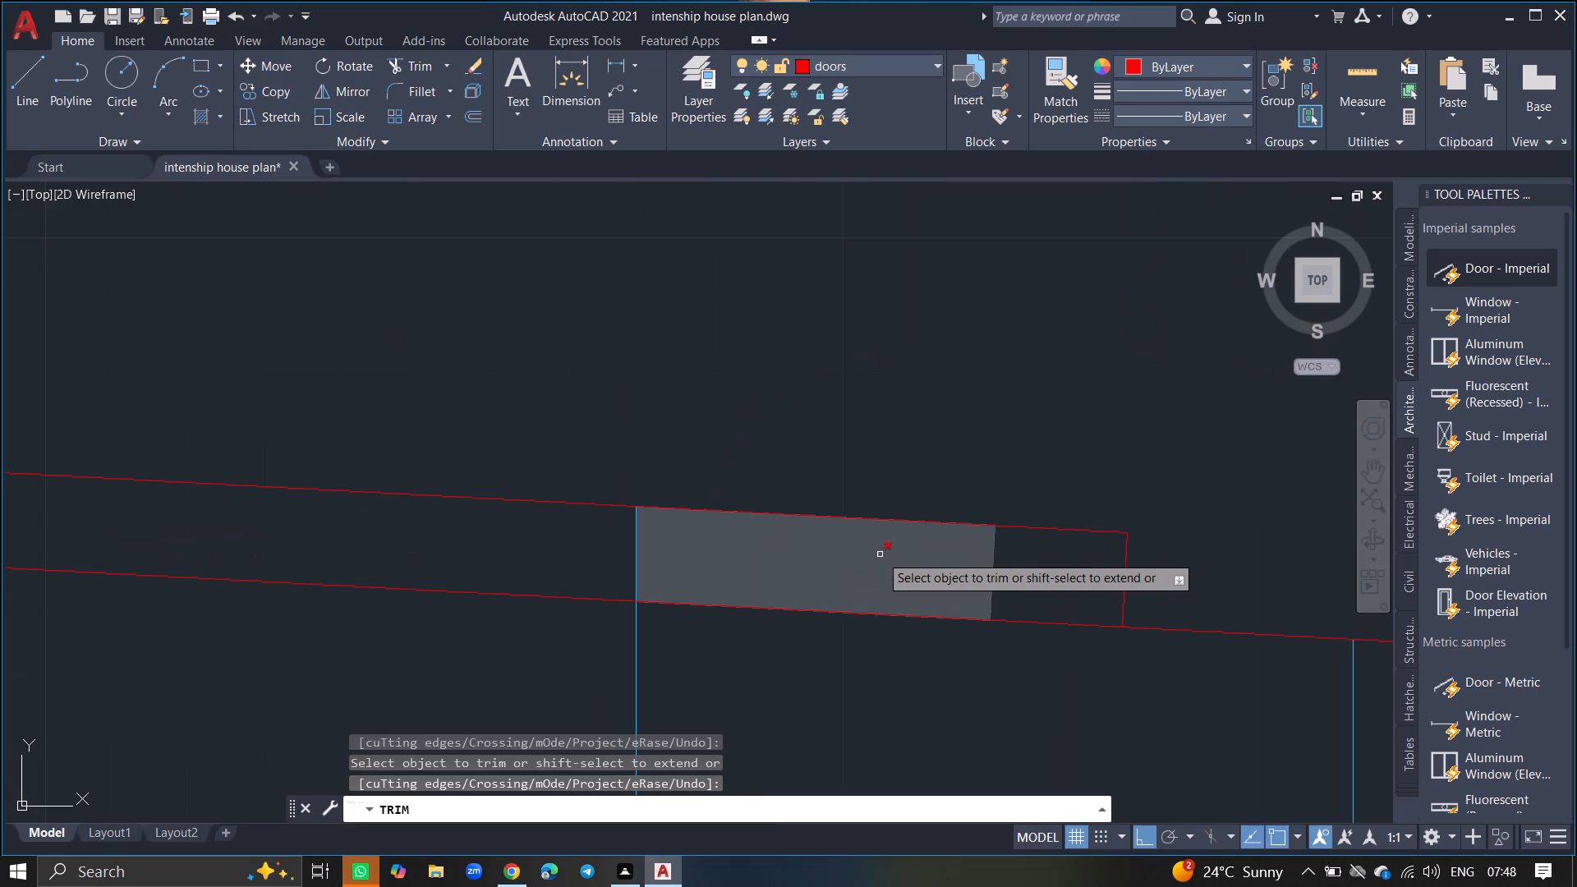
pyautogui.click(880, 554)
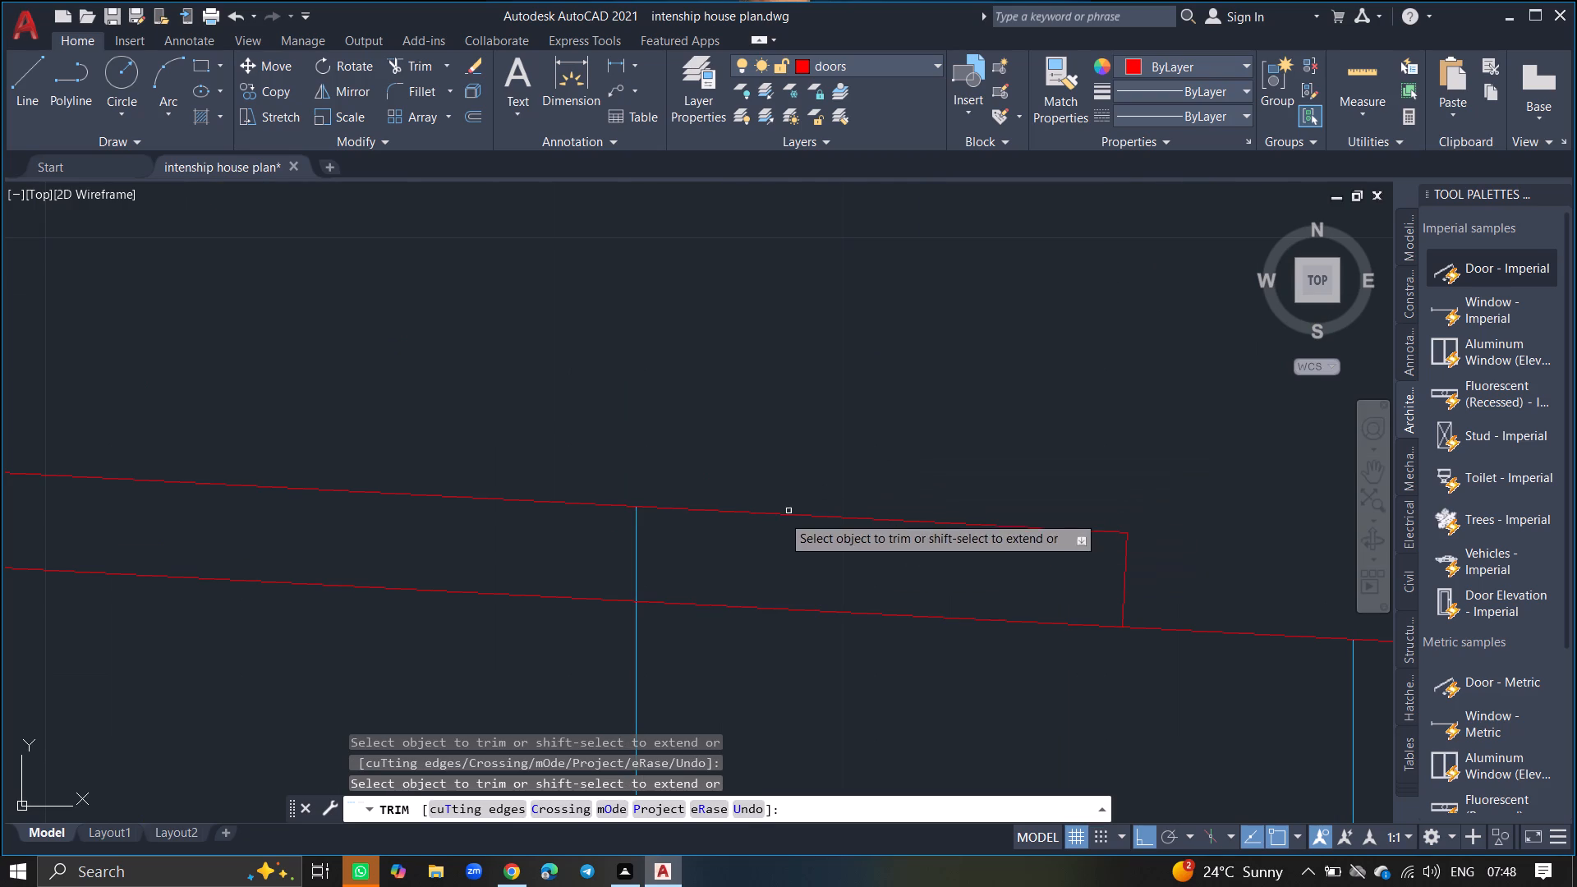
pyautogui.click(633, 556)
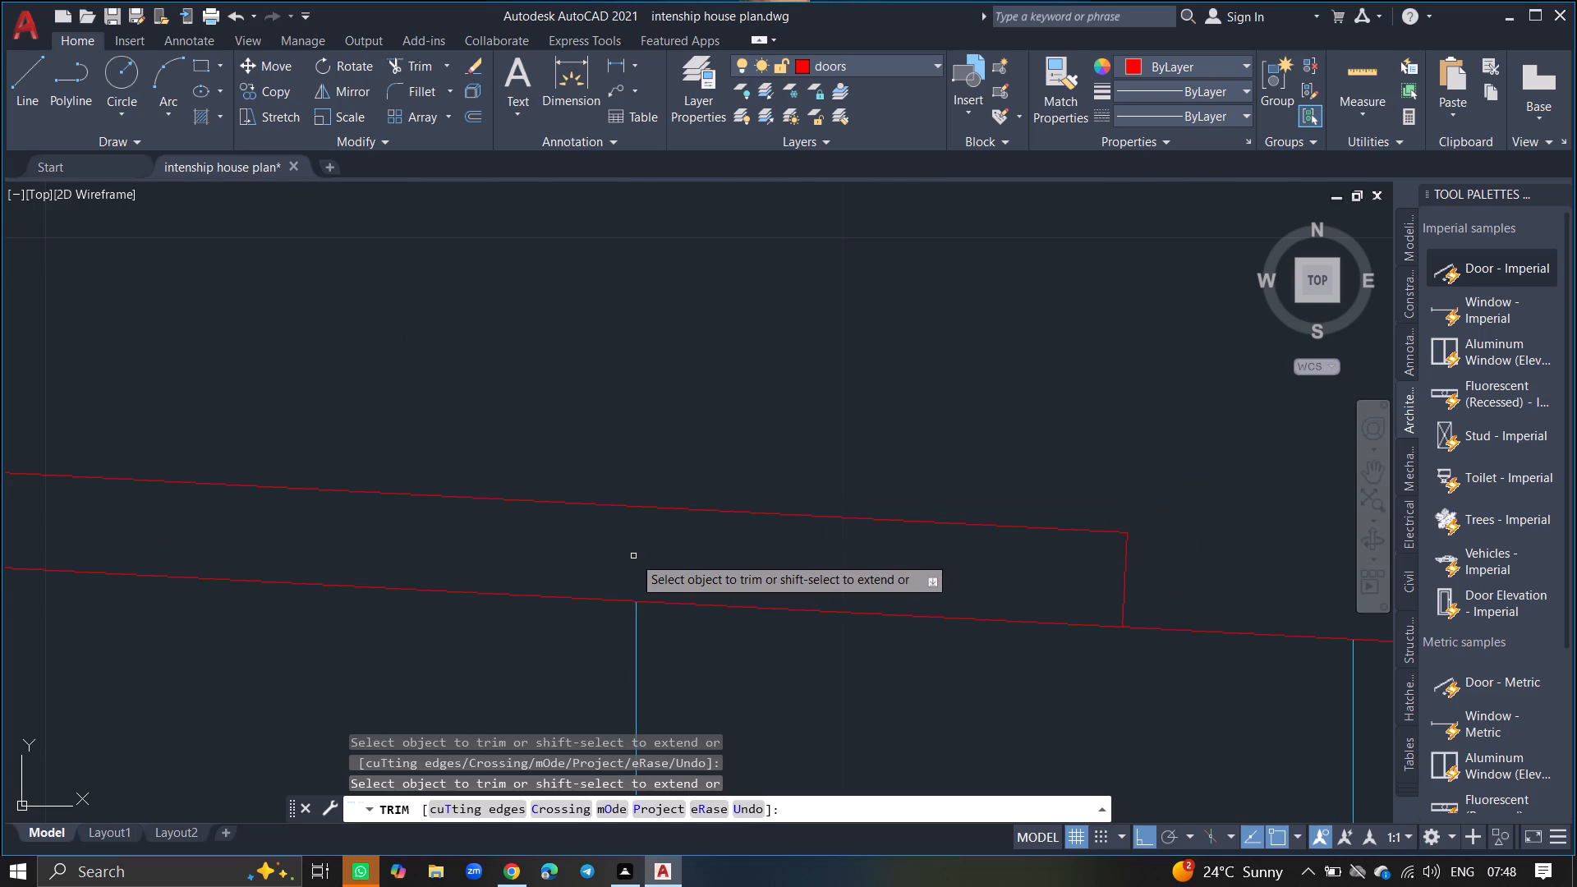
pyautogui.keyDown('ctrl'); pyautogui.scroll(-3, 633, 556); pyautogui.keyUp('ctrl')
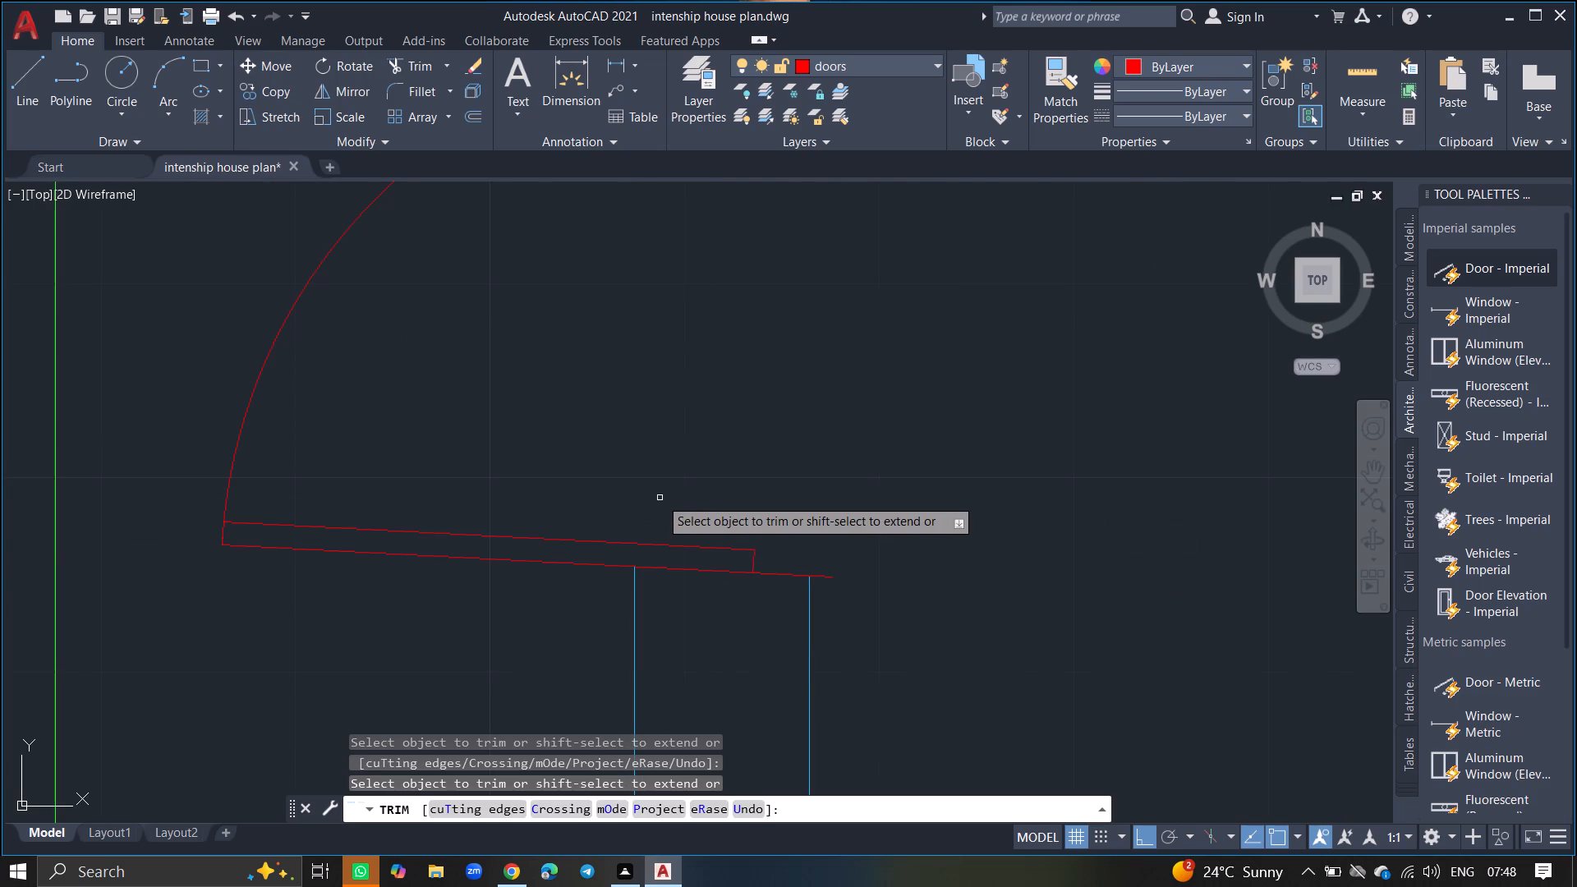
pyautogui.keyDown('ctrl'); pyautogui.scroll(-2, 660, 498); pyautogui.keyUp('ctrl')
pyautogui.press('Return')
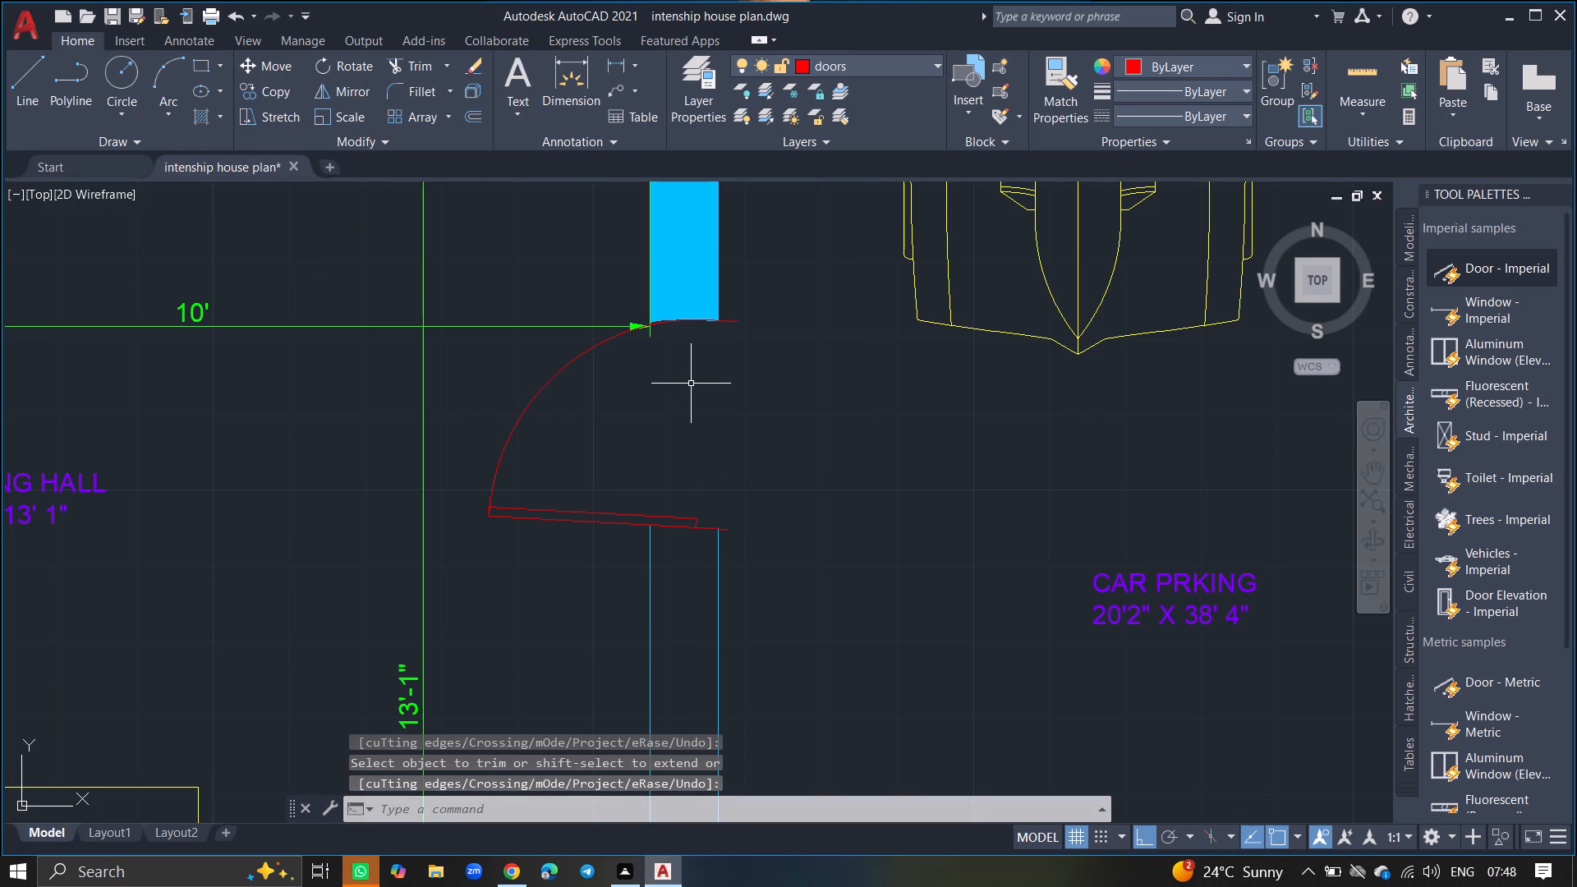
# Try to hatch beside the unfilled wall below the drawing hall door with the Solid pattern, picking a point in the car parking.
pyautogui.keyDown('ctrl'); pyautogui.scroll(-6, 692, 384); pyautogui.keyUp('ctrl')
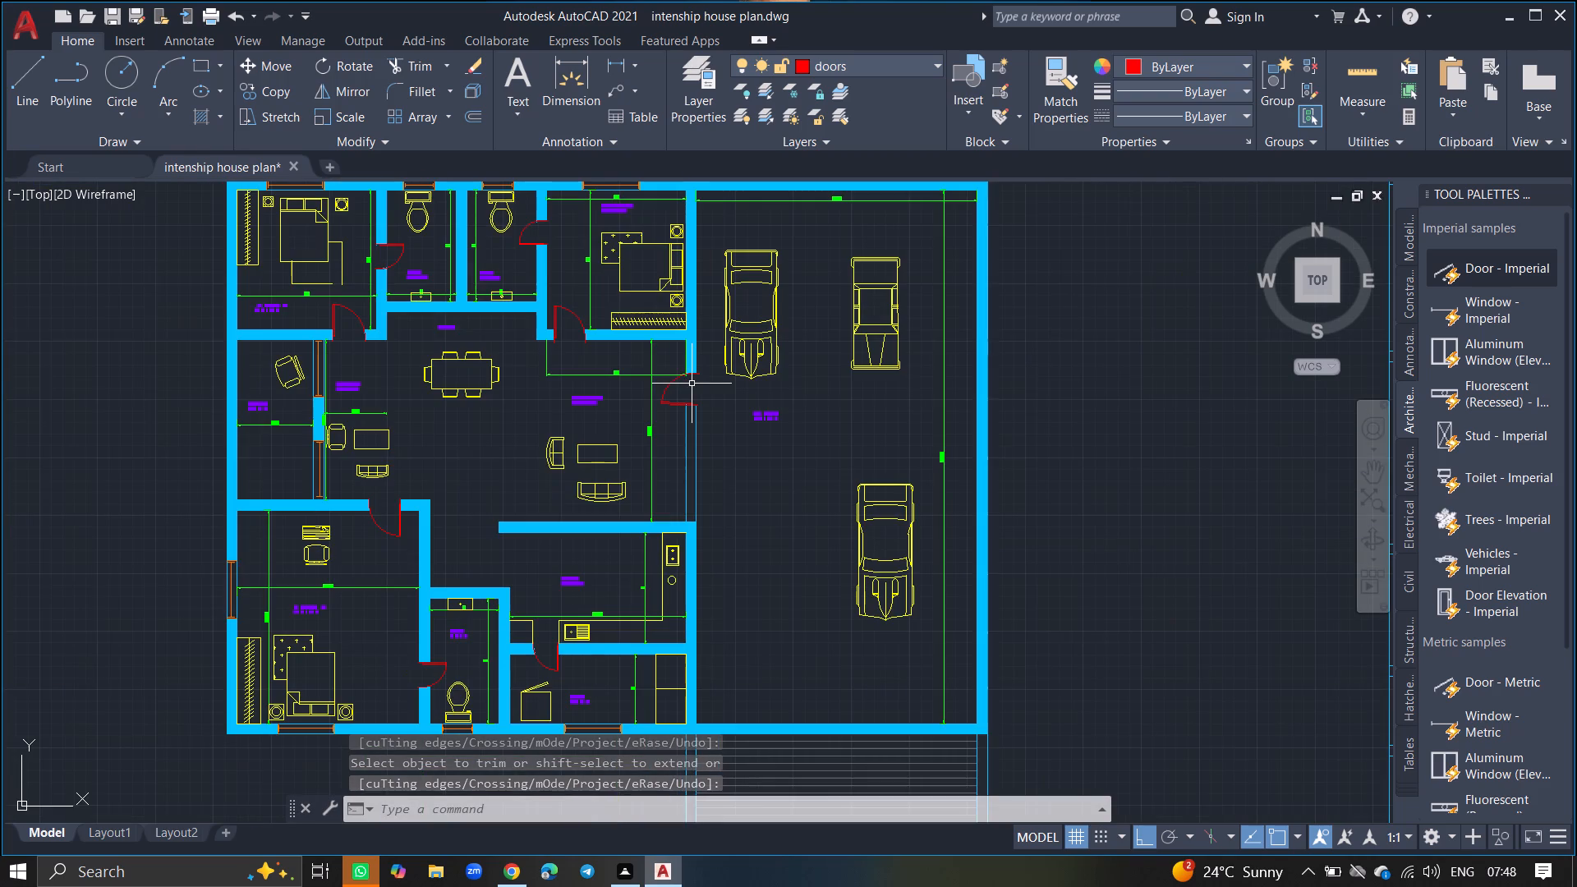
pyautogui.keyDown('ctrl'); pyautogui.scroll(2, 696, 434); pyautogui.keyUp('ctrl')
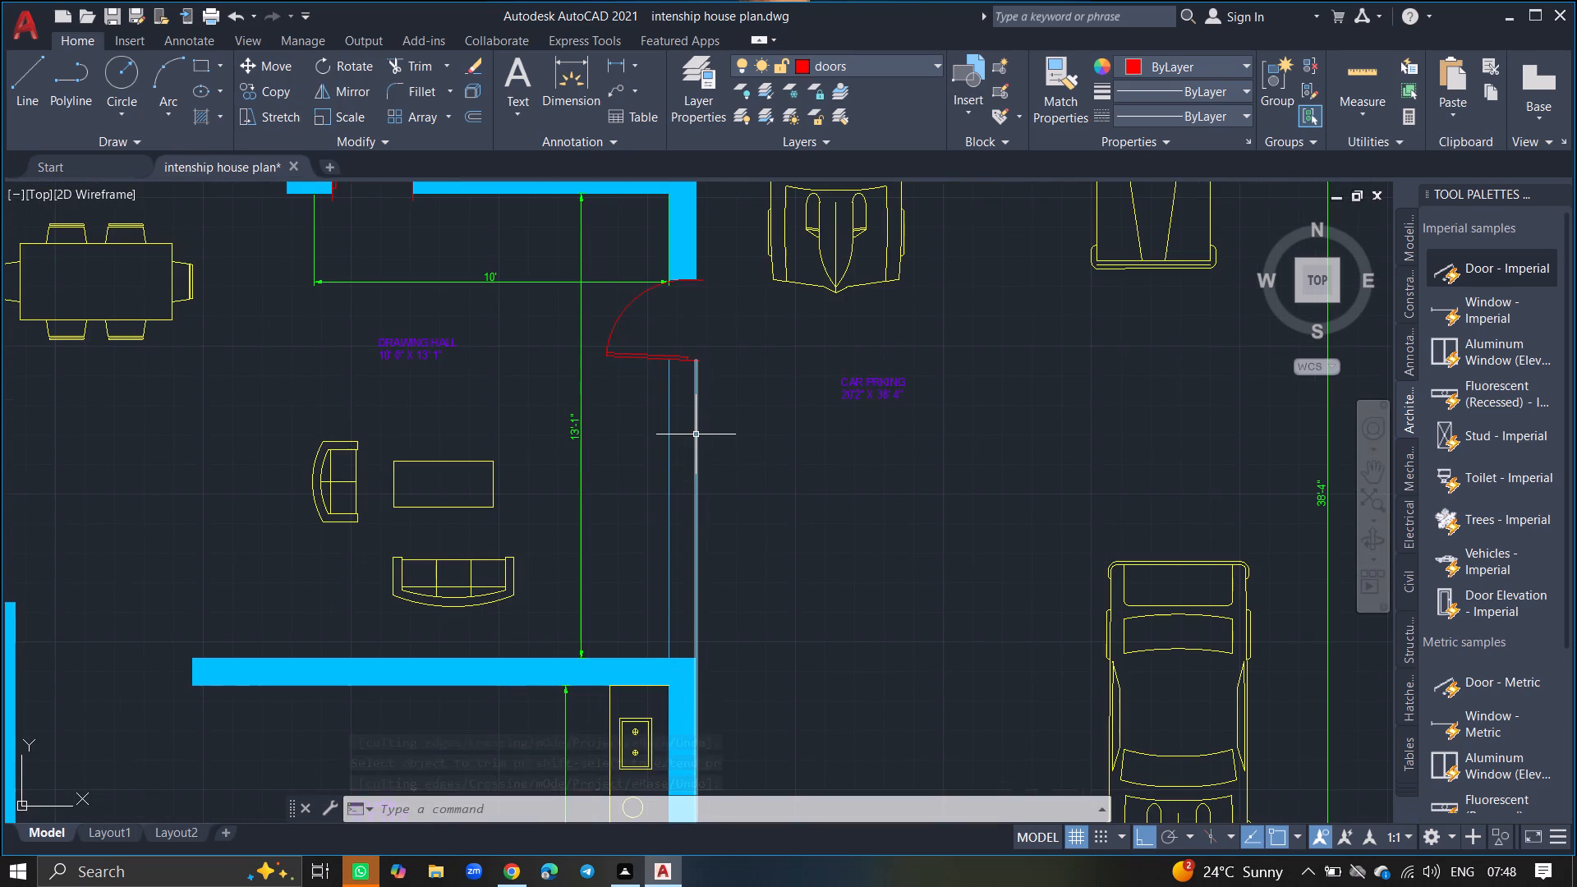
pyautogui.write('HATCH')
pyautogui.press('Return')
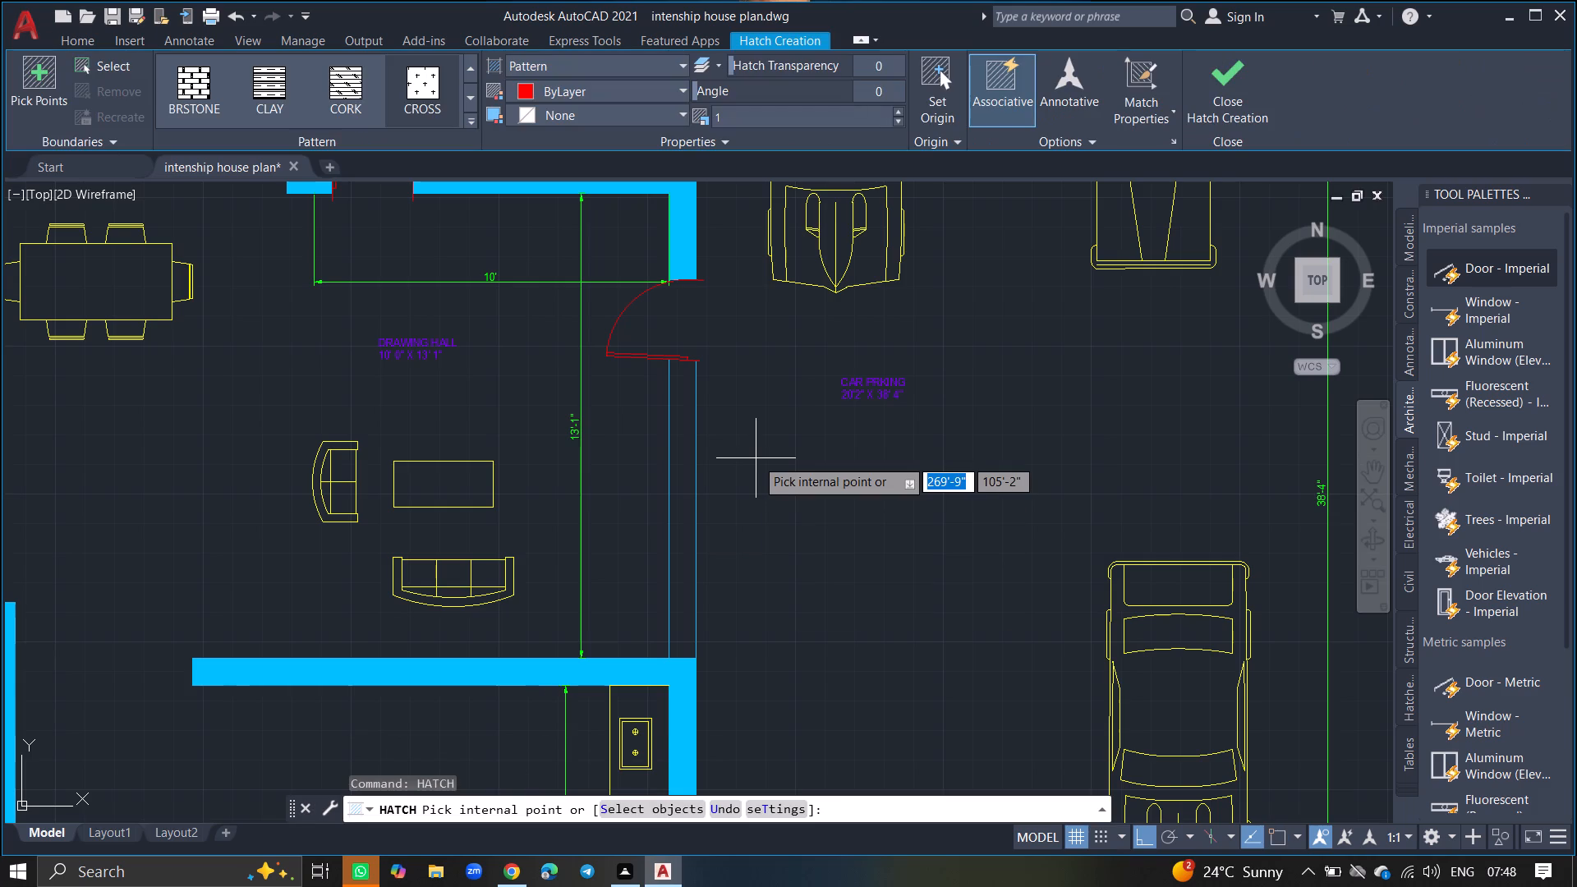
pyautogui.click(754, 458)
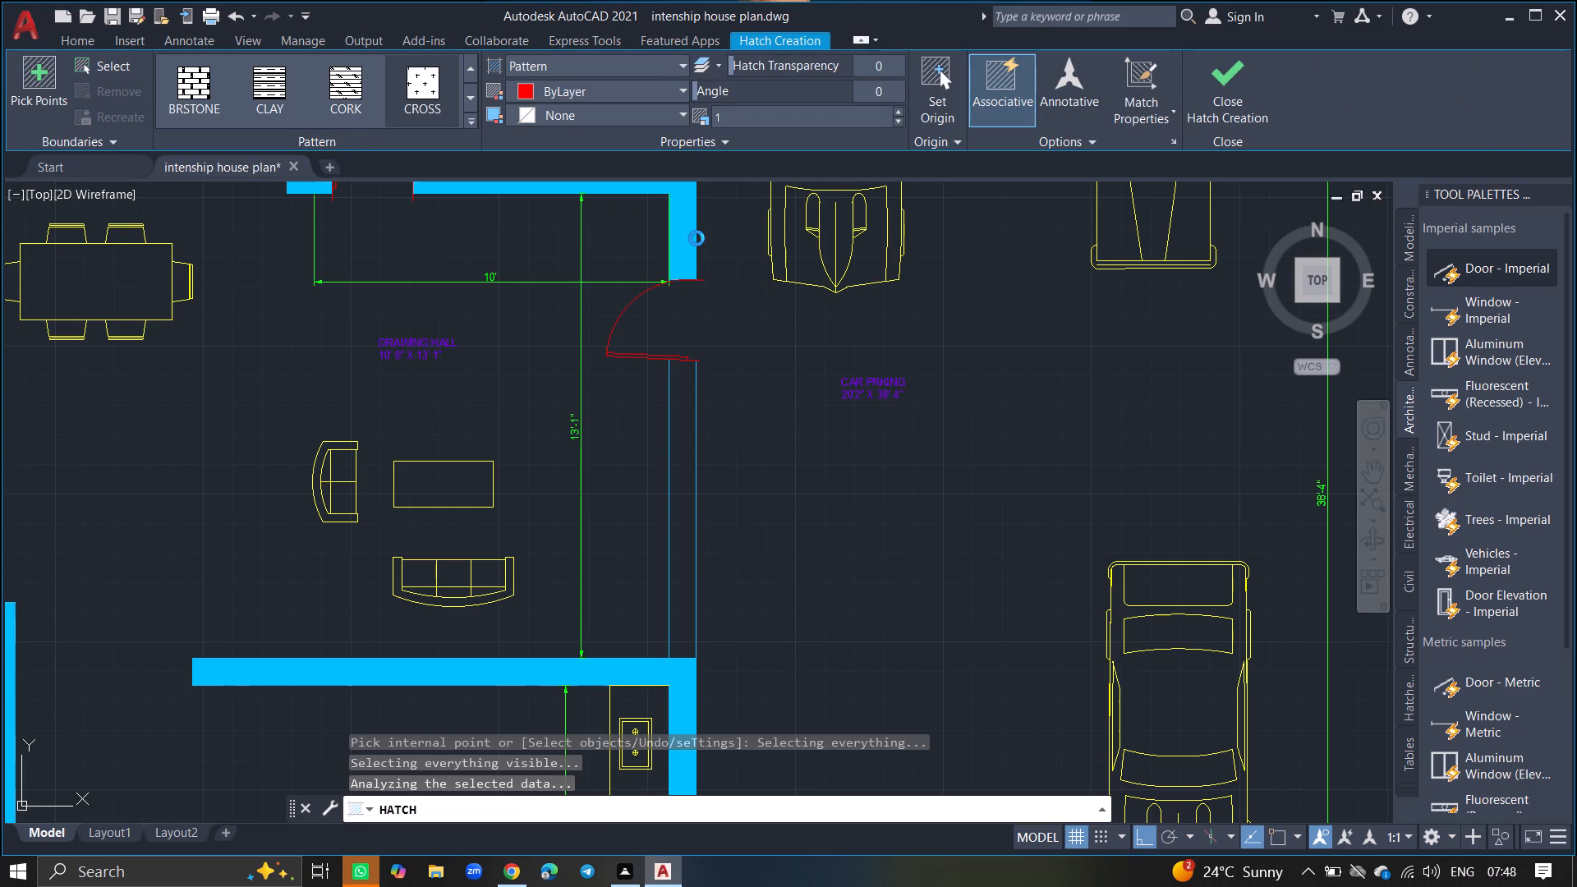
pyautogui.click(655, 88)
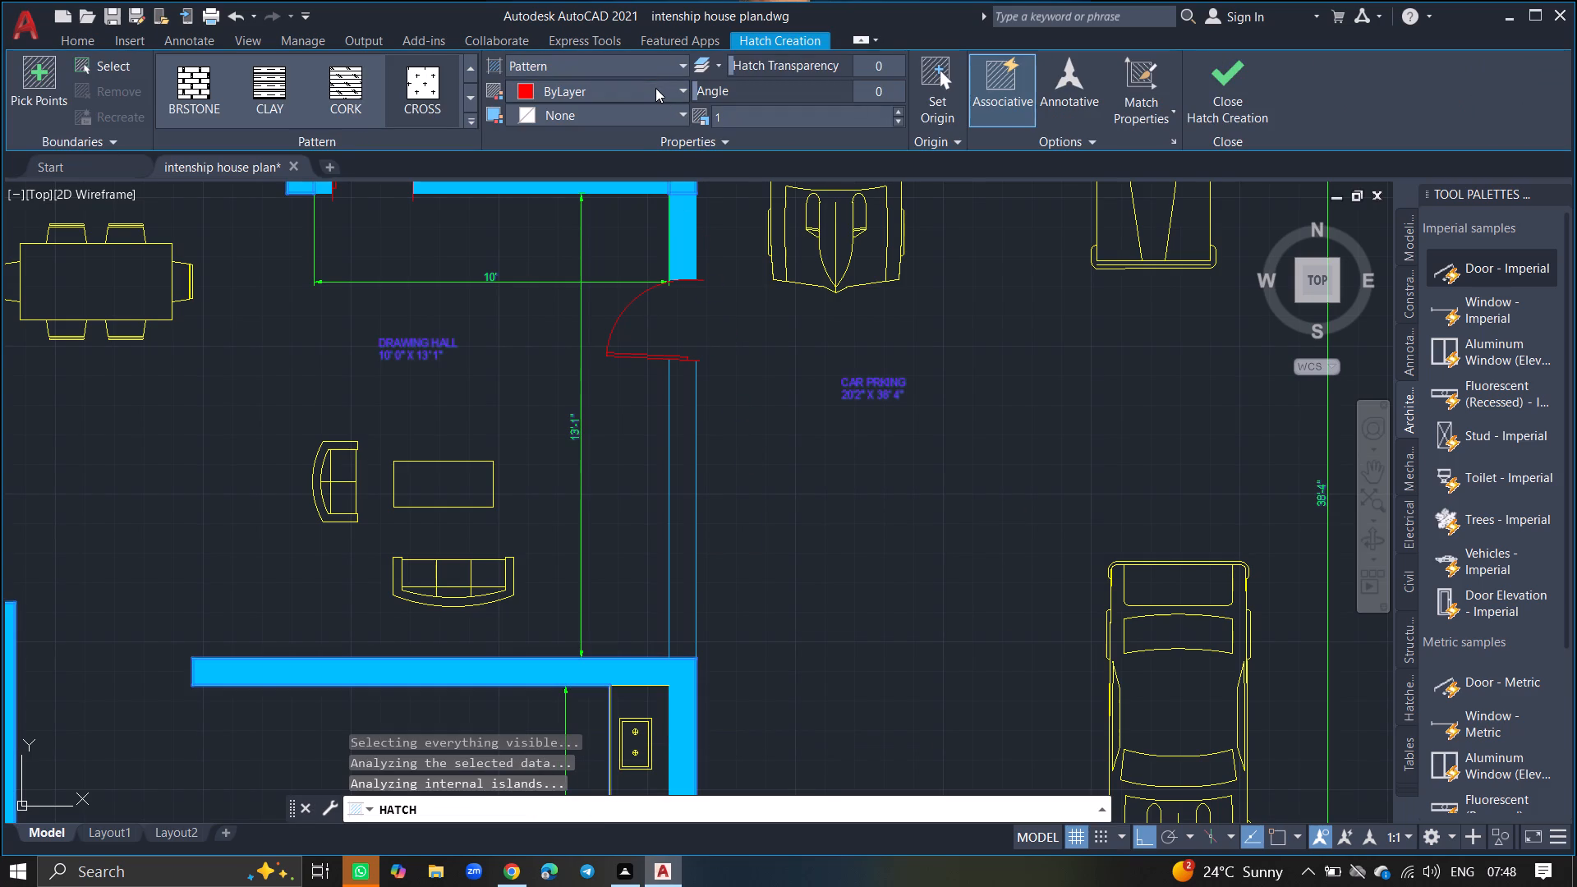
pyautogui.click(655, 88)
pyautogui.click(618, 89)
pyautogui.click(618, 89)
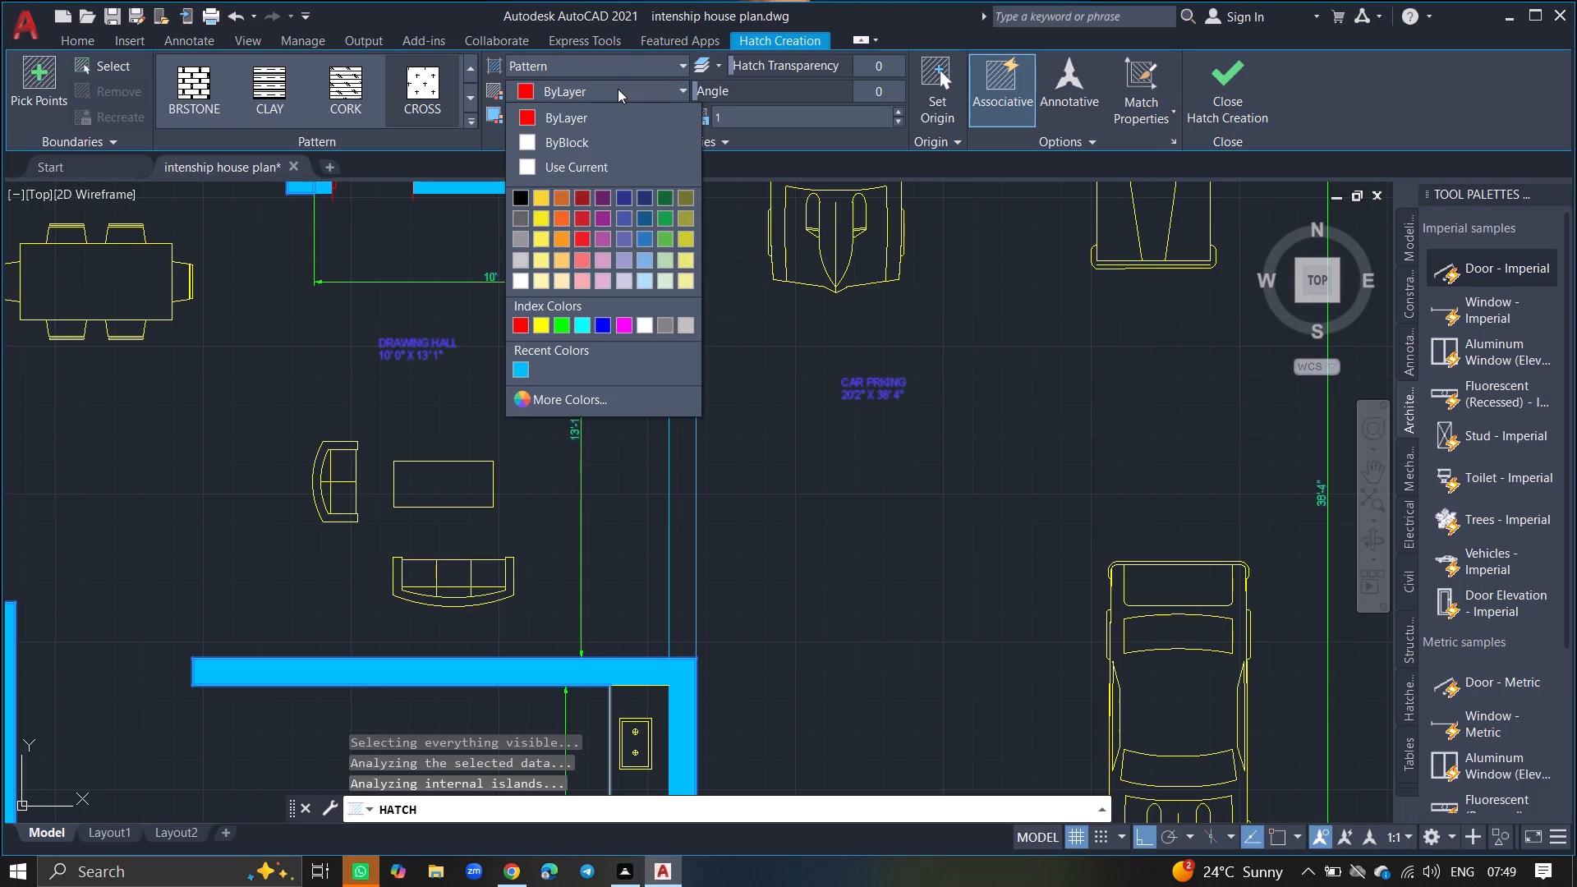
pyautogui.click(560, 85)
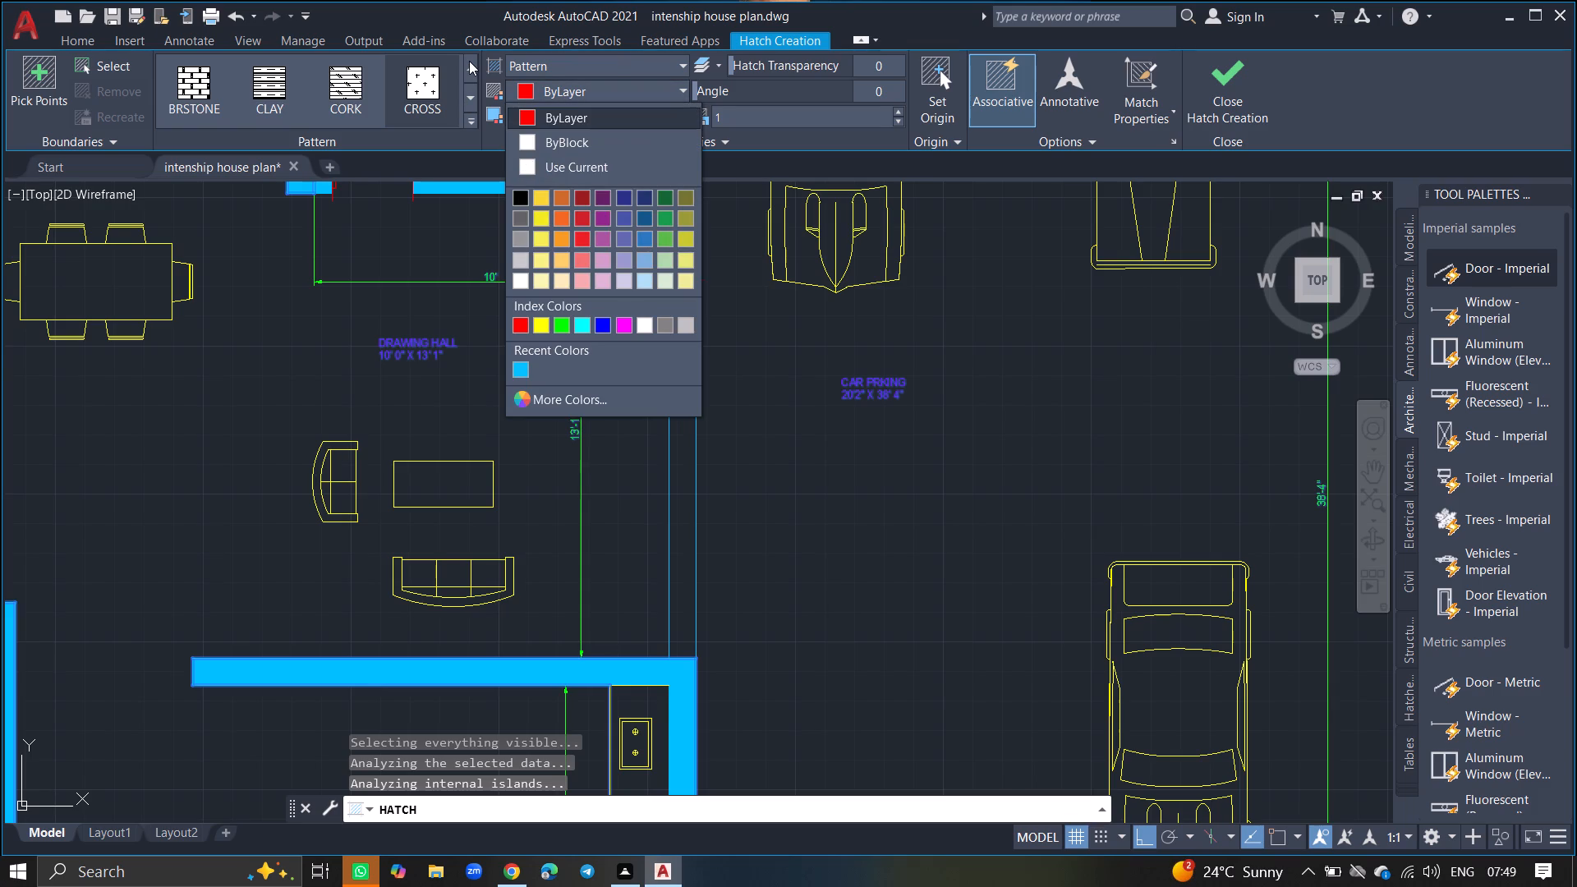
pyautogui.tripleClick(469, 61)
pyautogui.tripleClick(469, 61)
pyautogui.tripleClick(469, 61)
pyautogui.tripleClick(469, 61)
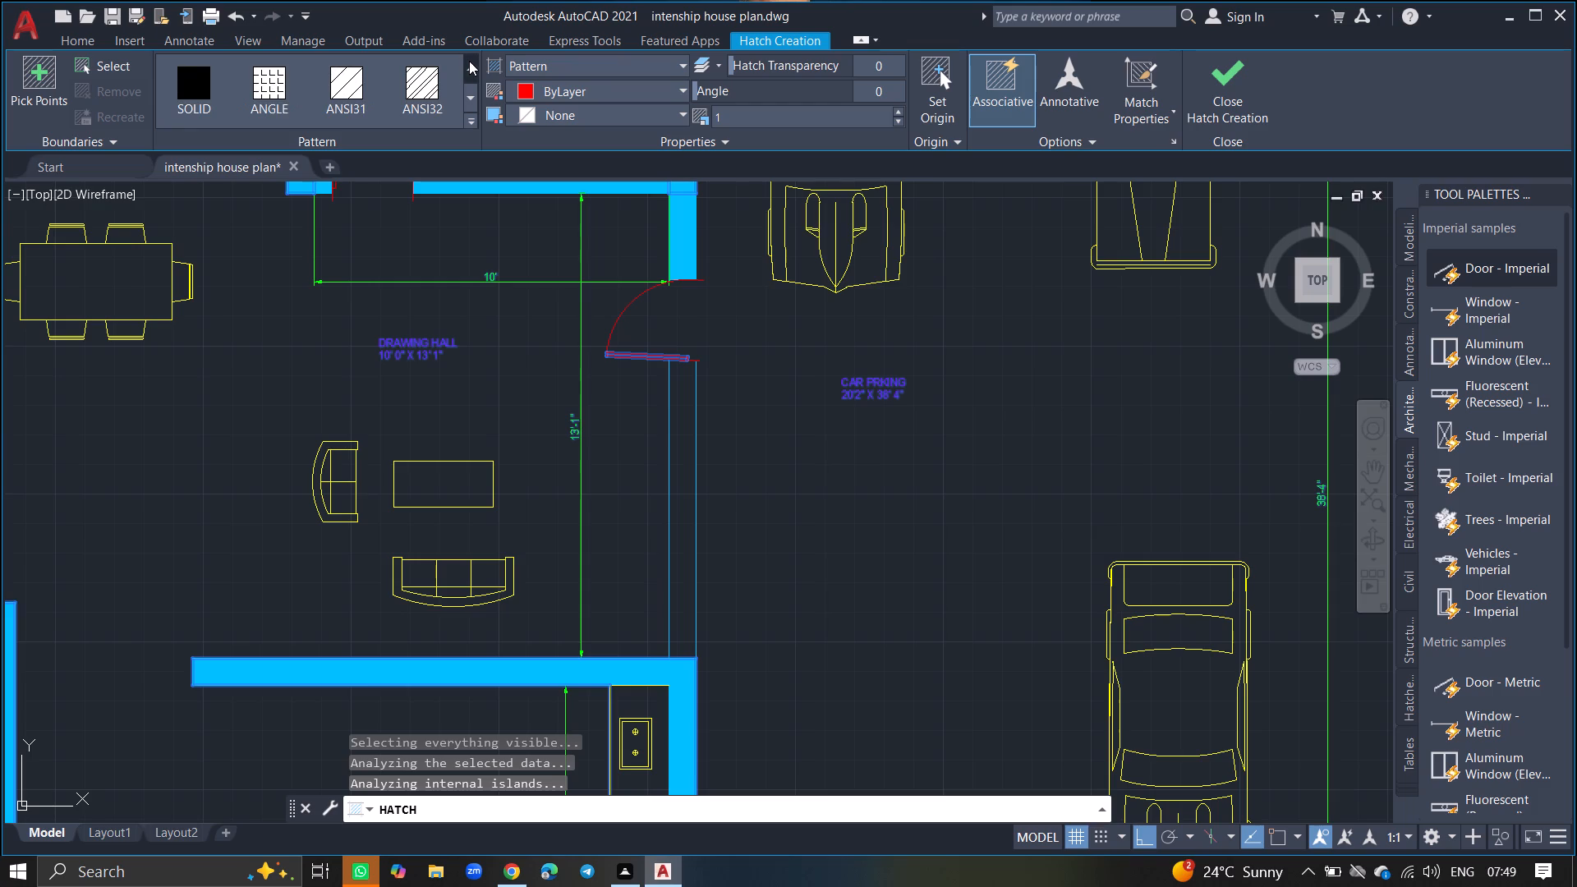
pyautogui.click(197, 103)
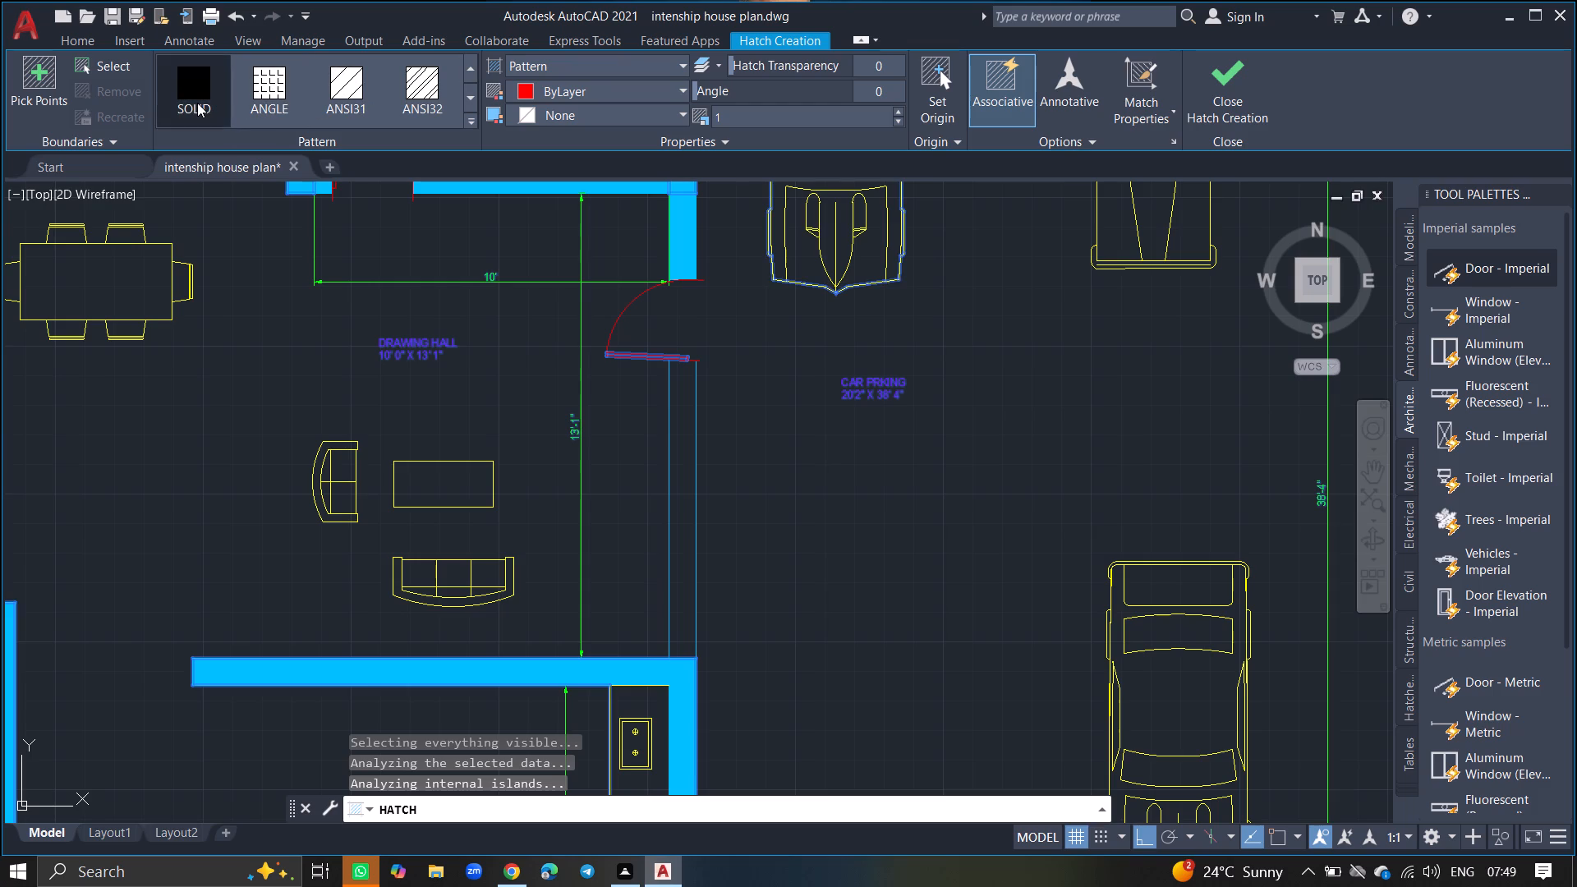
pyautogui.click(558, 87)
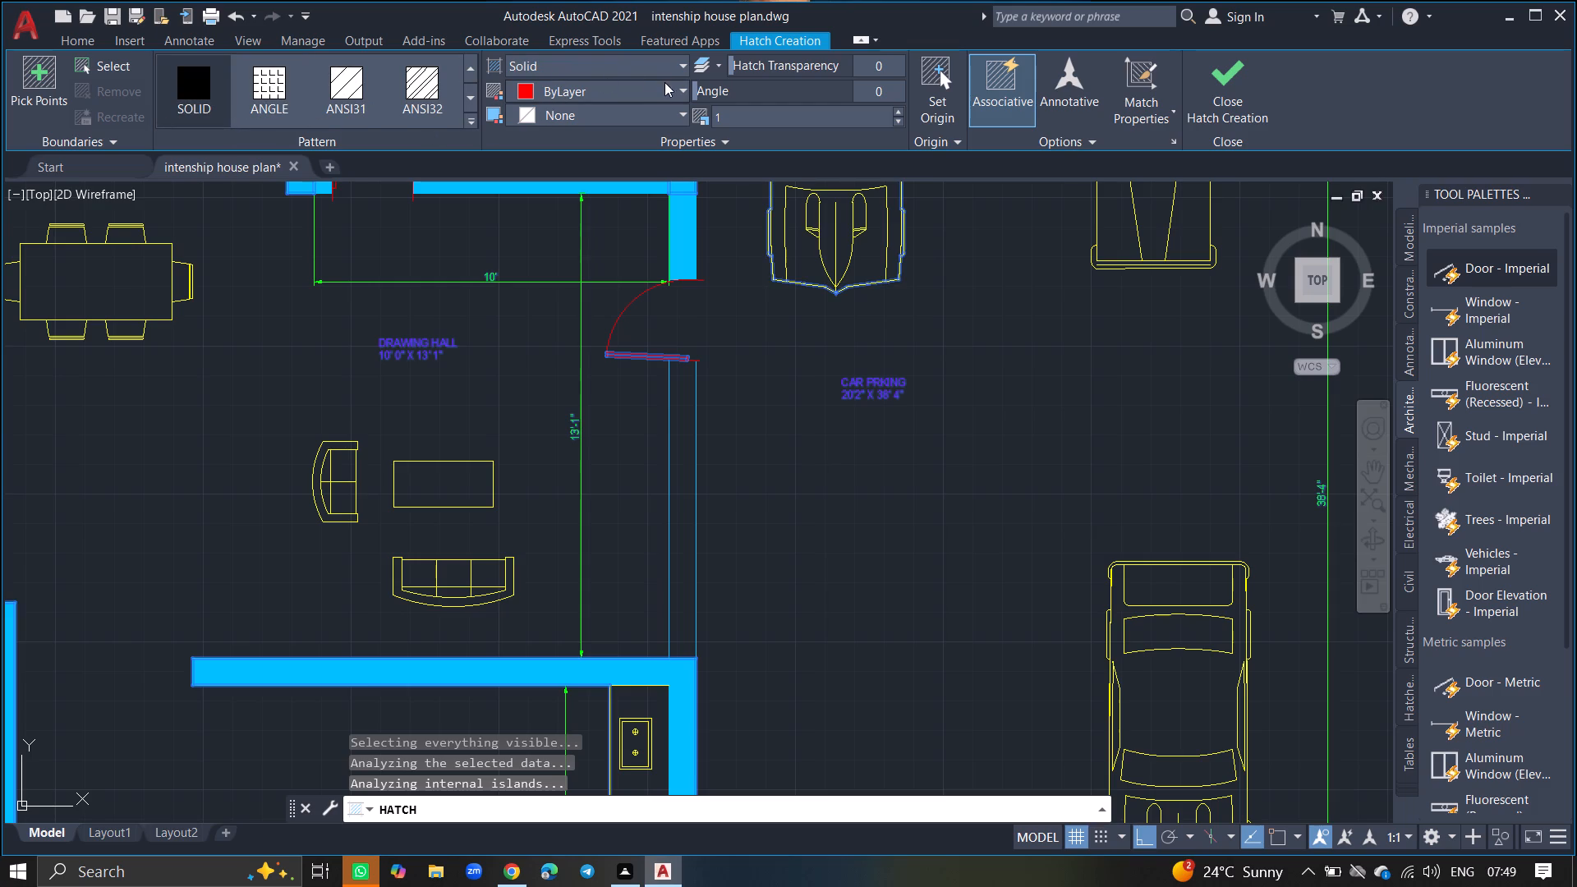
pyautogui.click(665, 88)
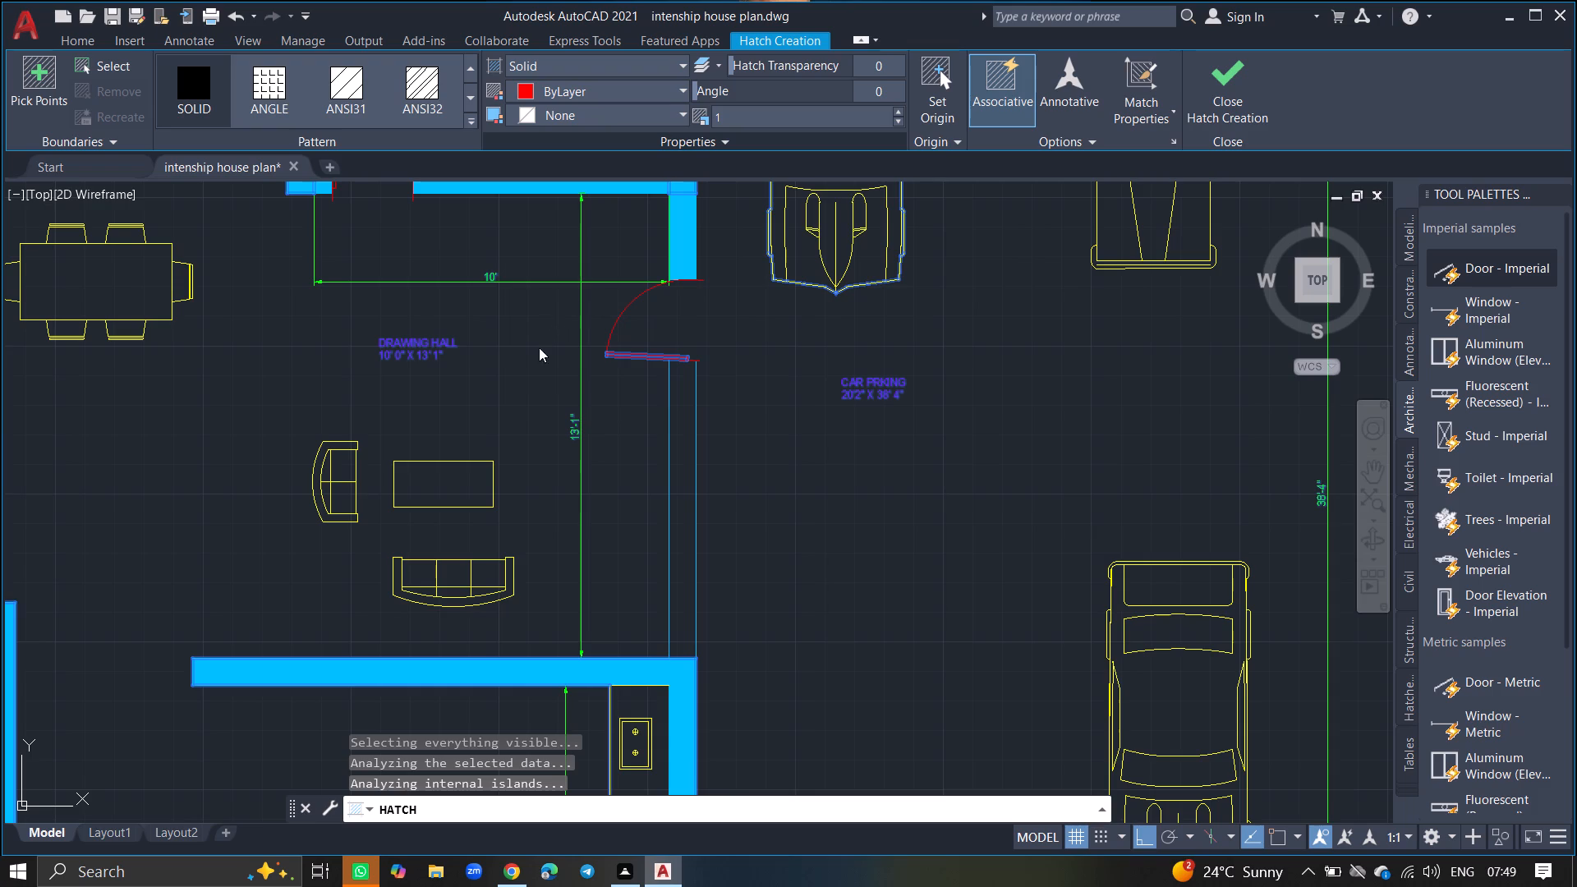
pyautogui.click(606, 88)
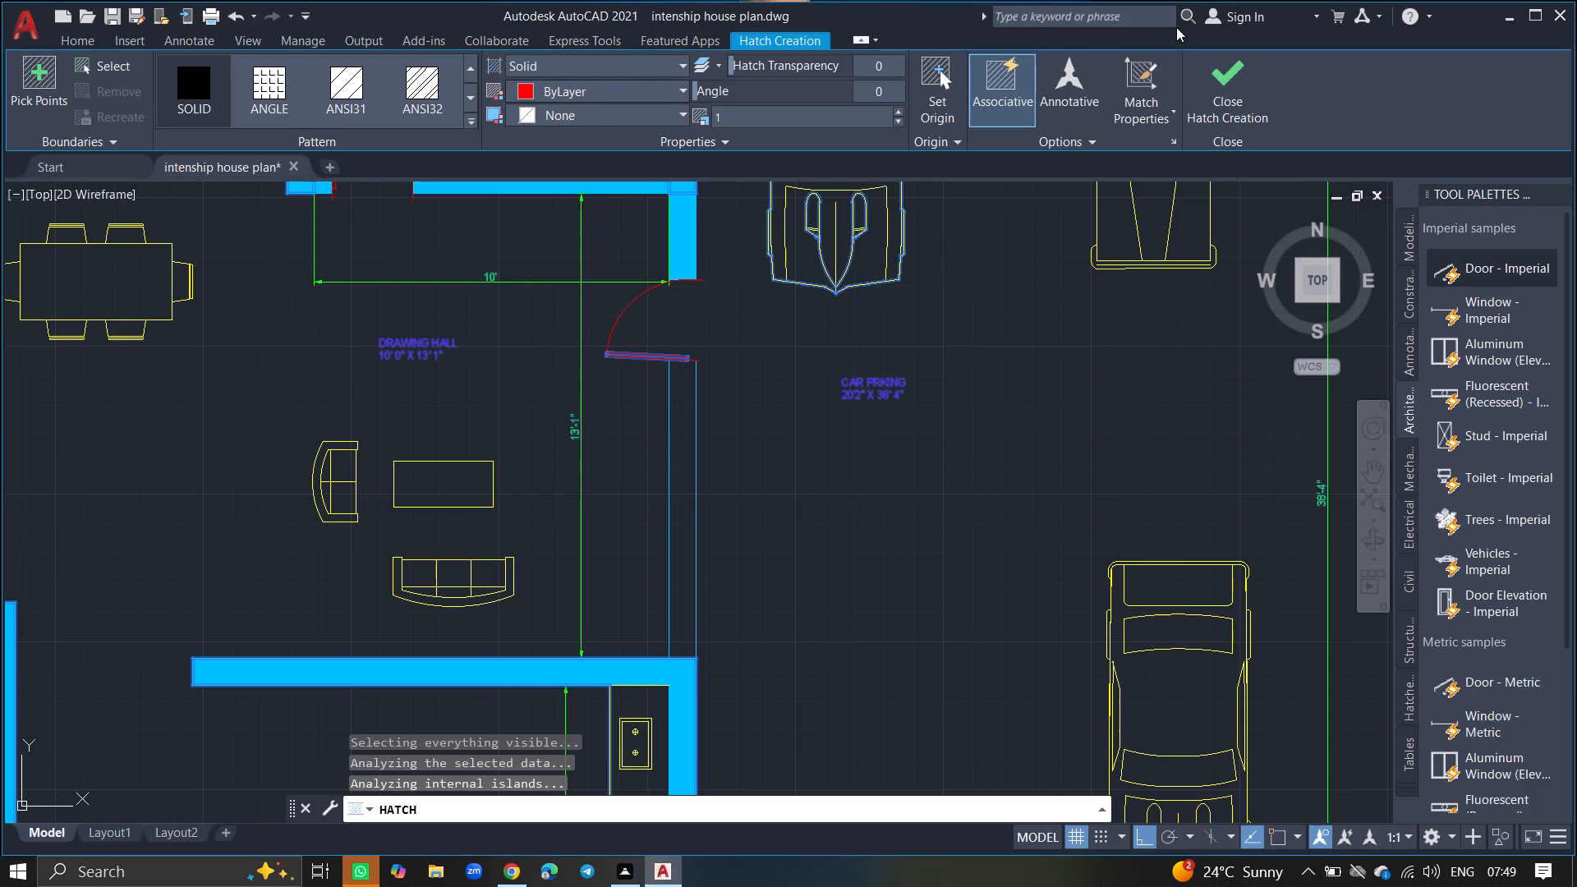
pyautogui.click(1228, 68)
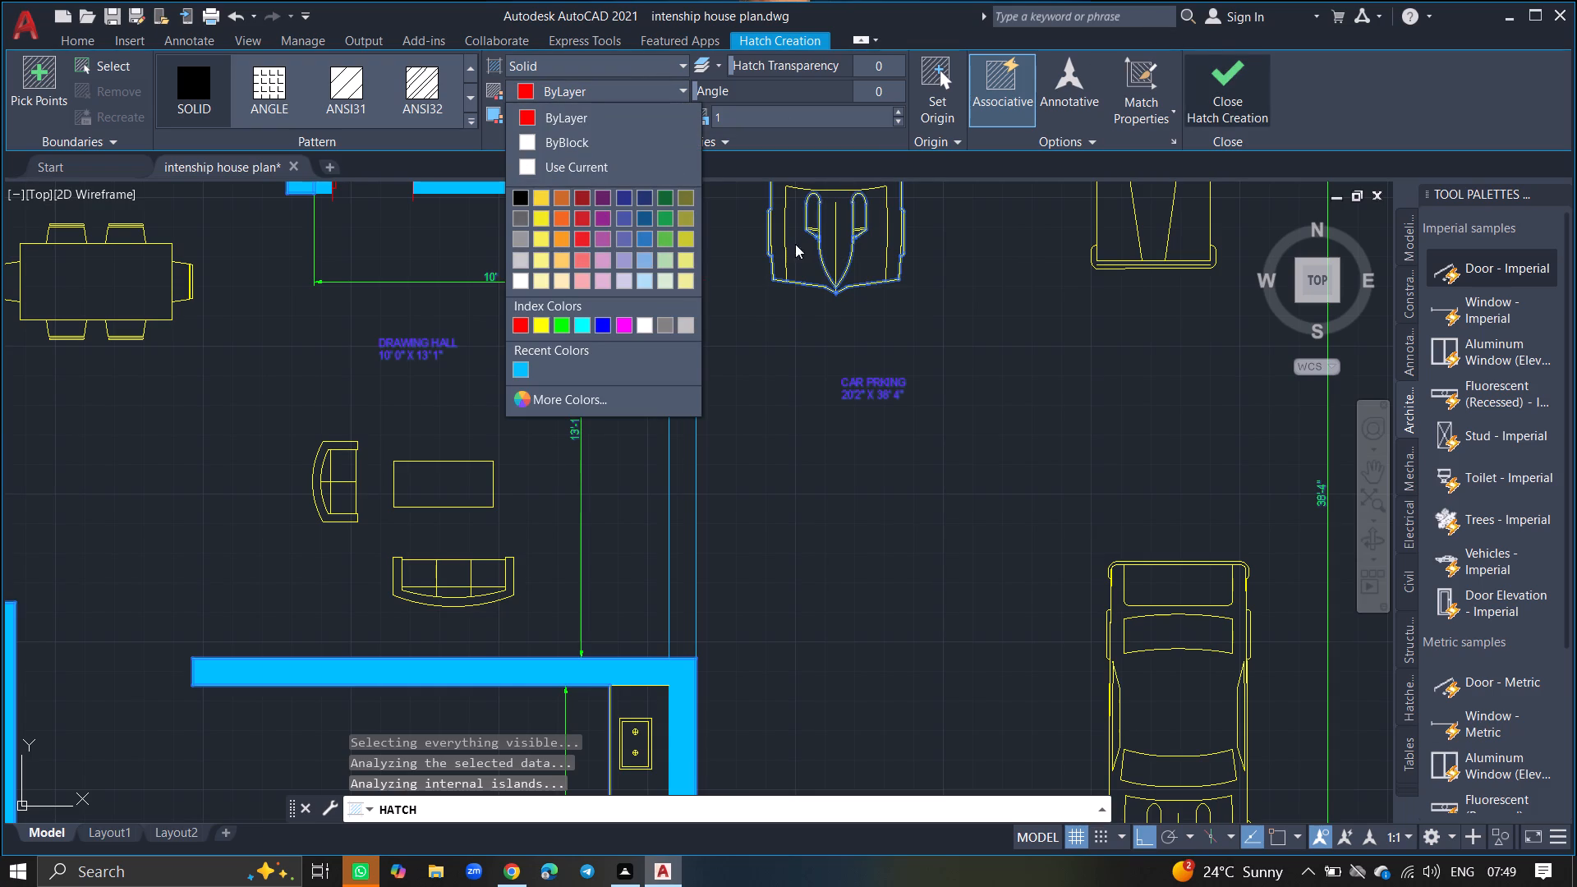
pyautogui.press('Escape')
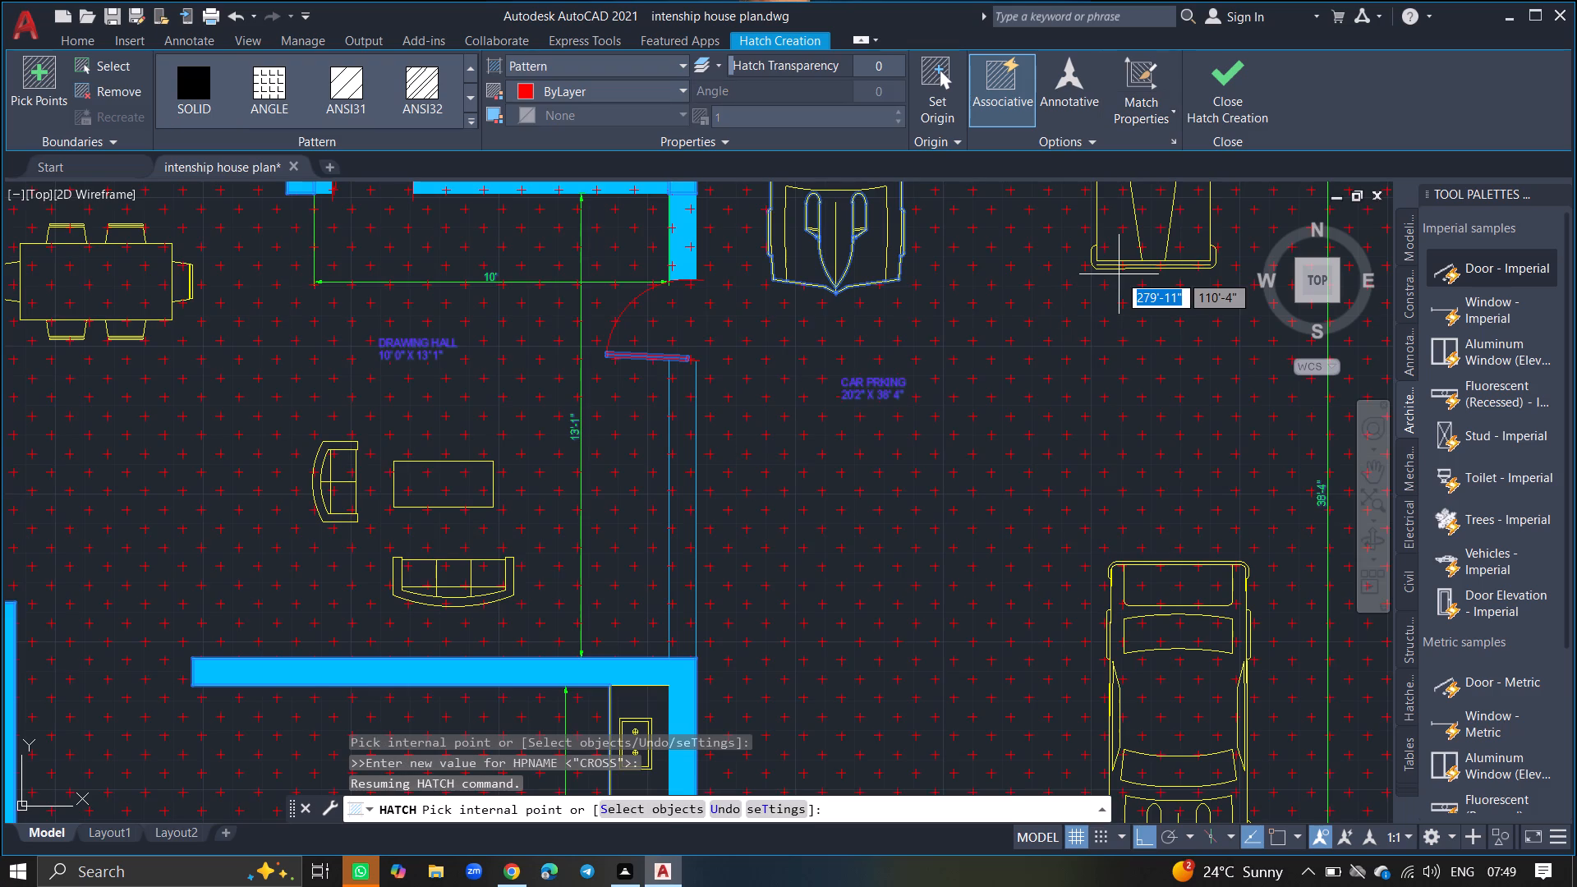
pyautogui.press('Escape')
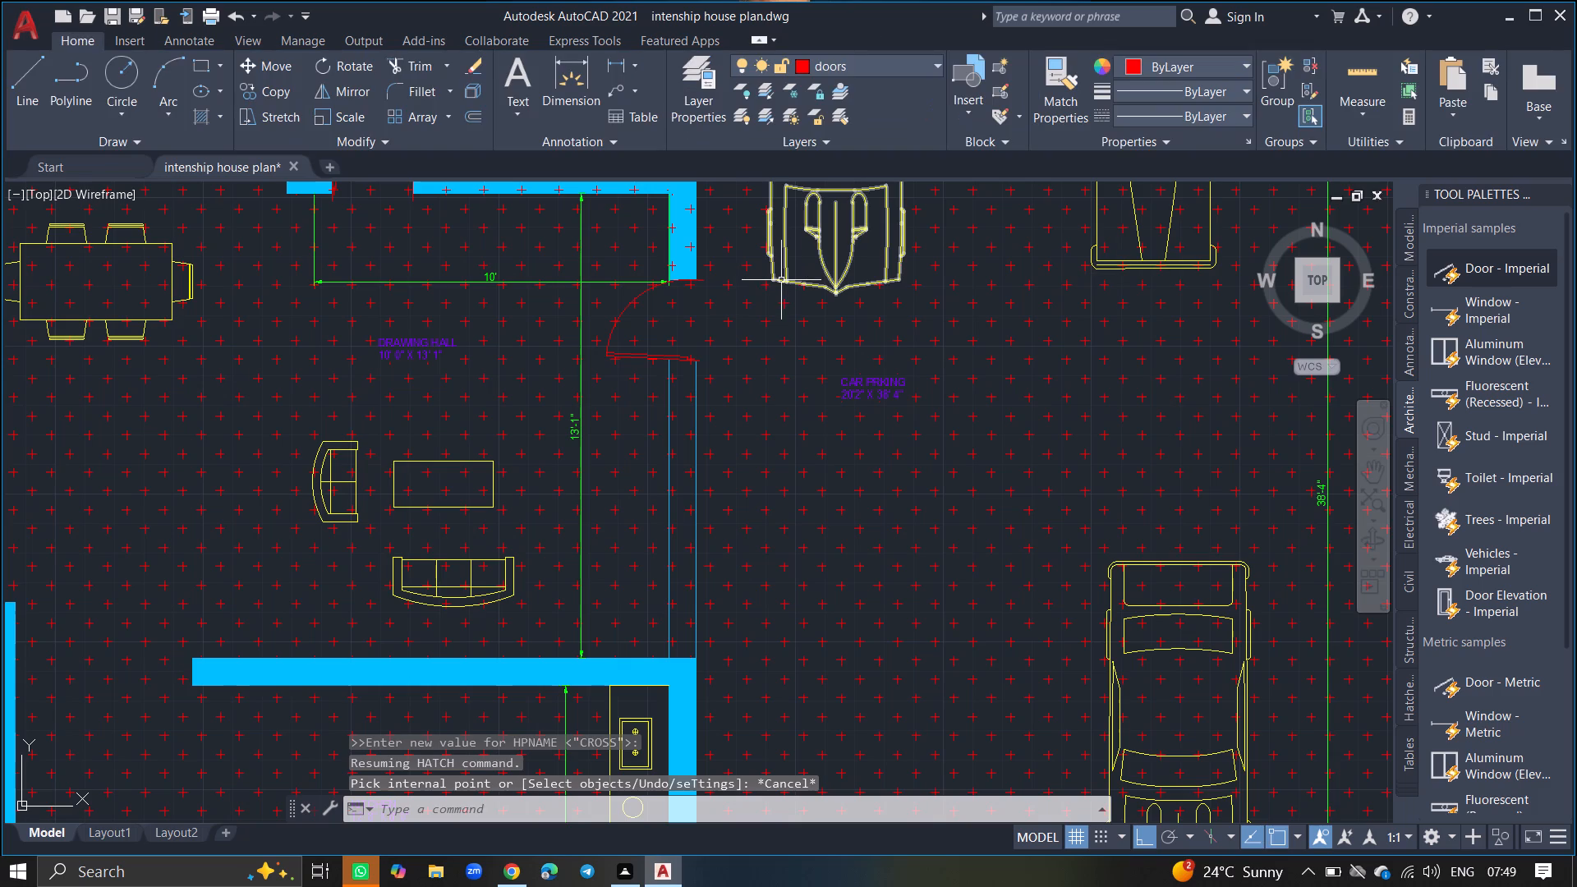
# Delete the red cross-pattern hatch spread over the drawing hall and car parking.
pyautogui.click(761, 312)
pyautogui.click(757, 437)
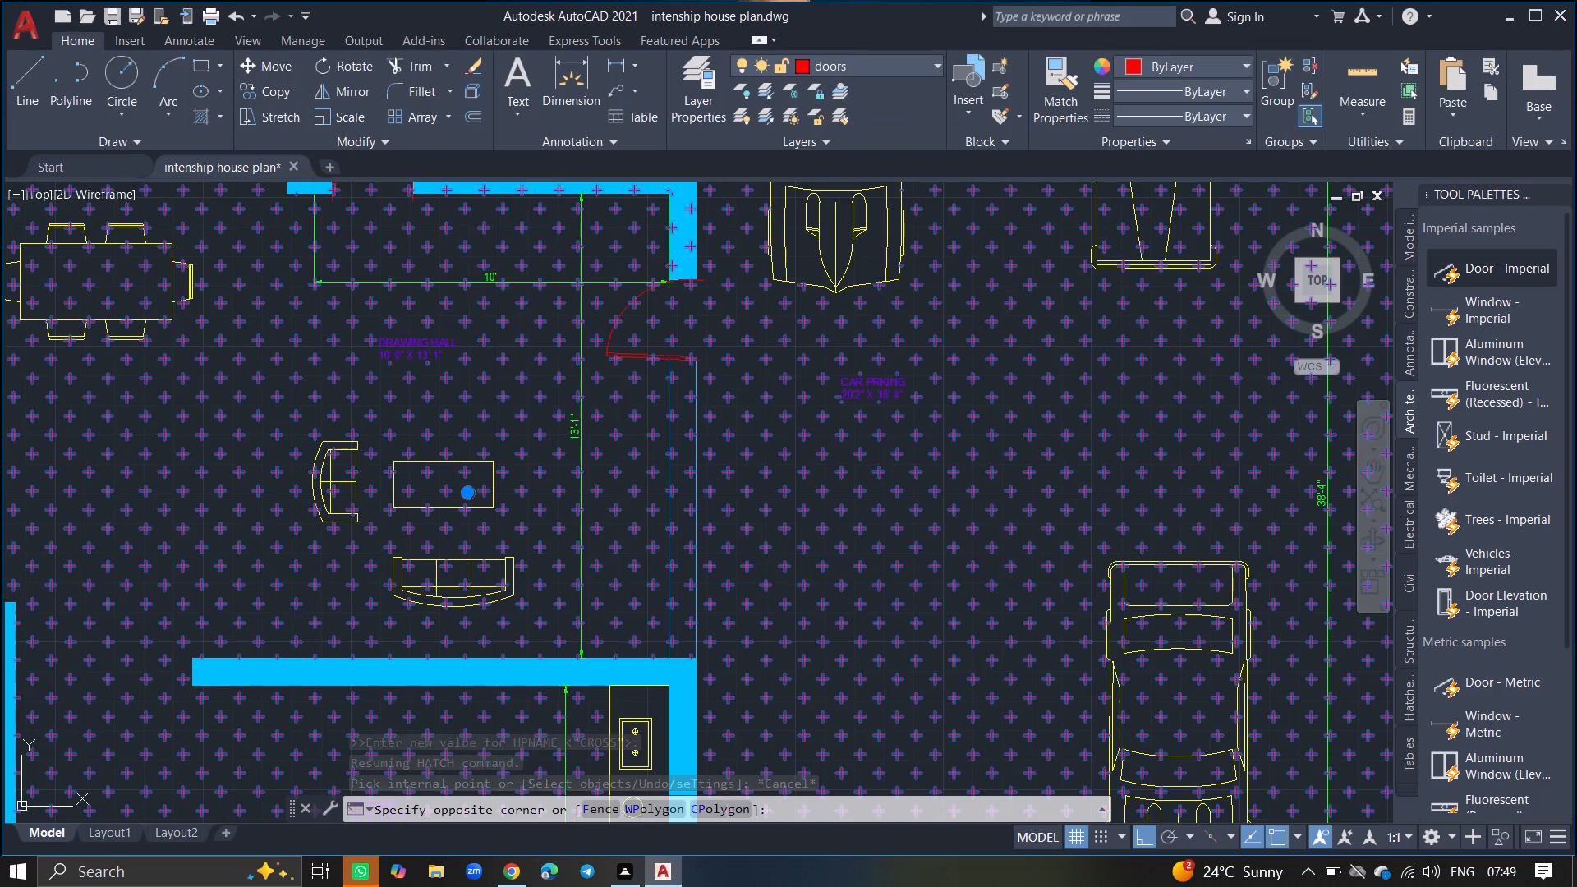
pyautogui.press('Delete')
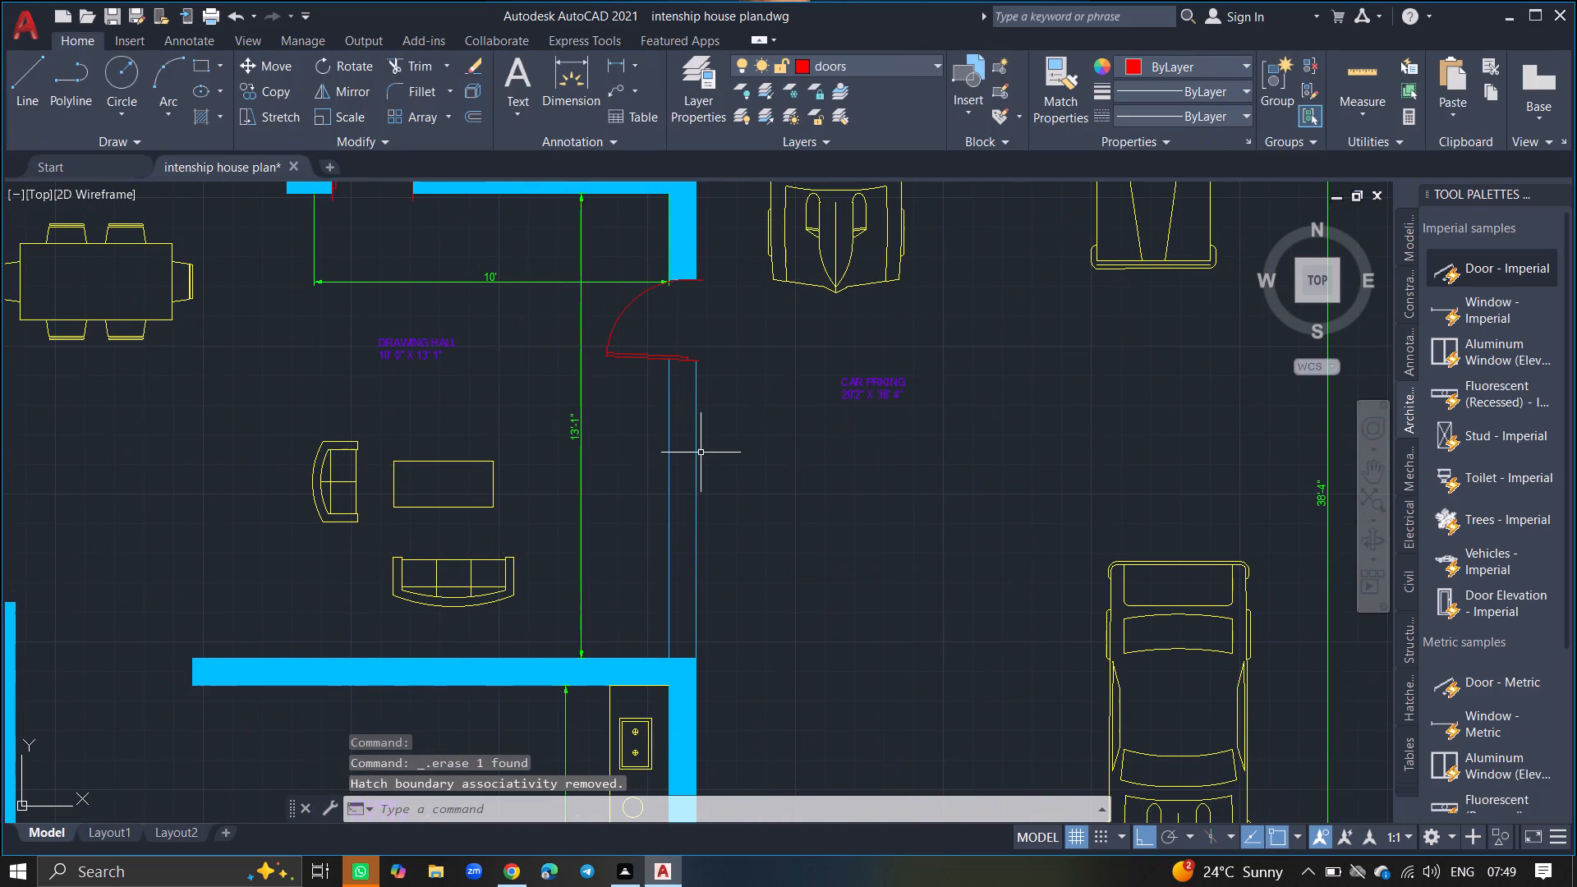
# Make the walls layer current.
pyautogui.click(701, 105)
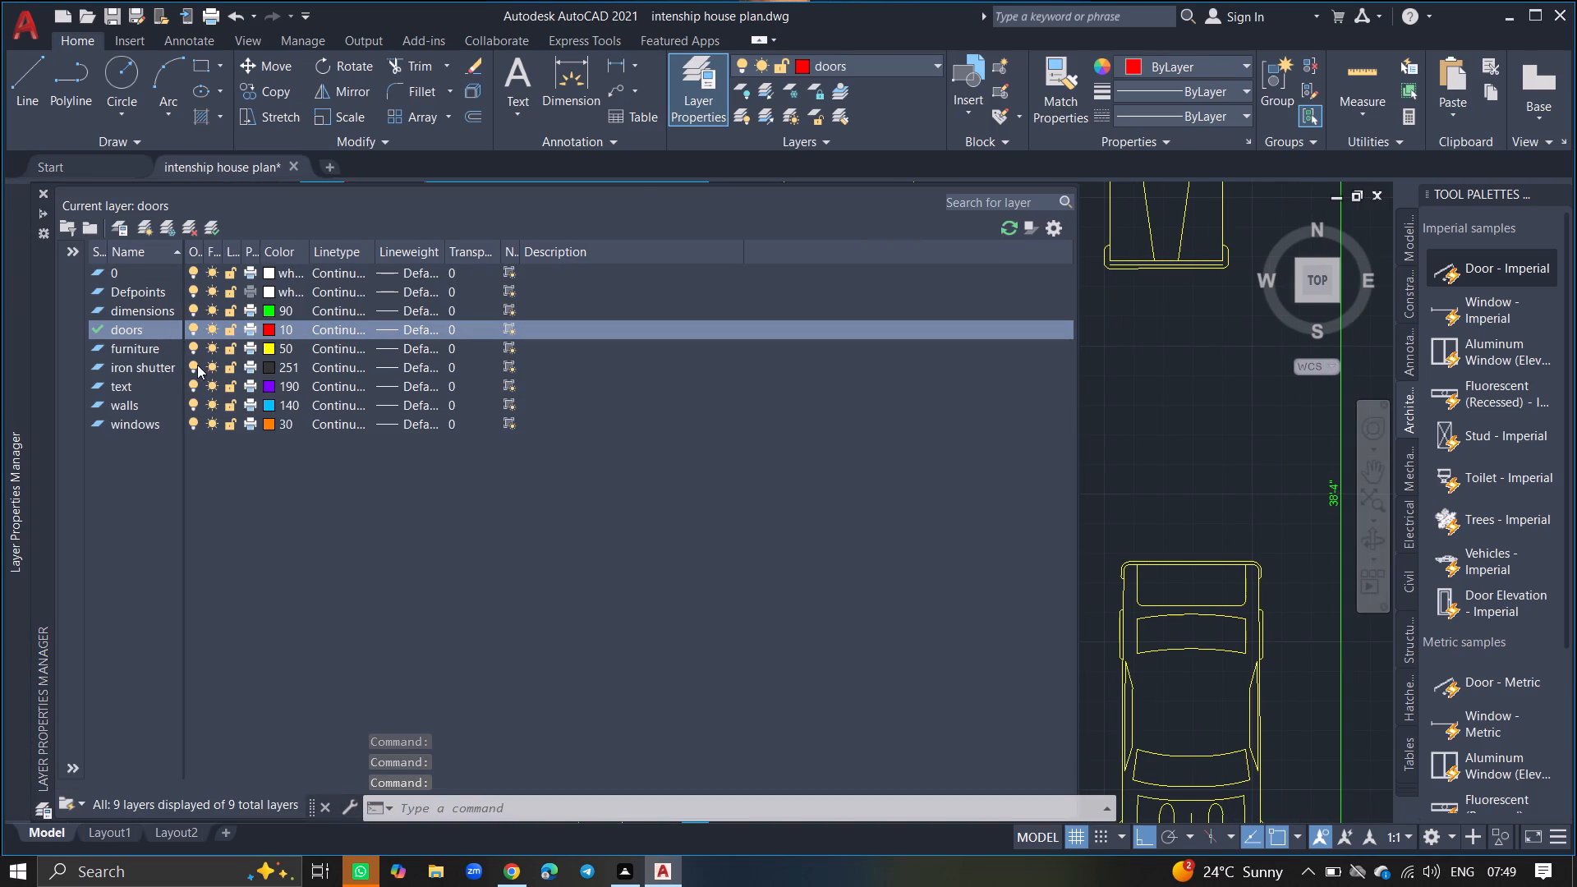
pyautogui.doubleClick(130, 406)
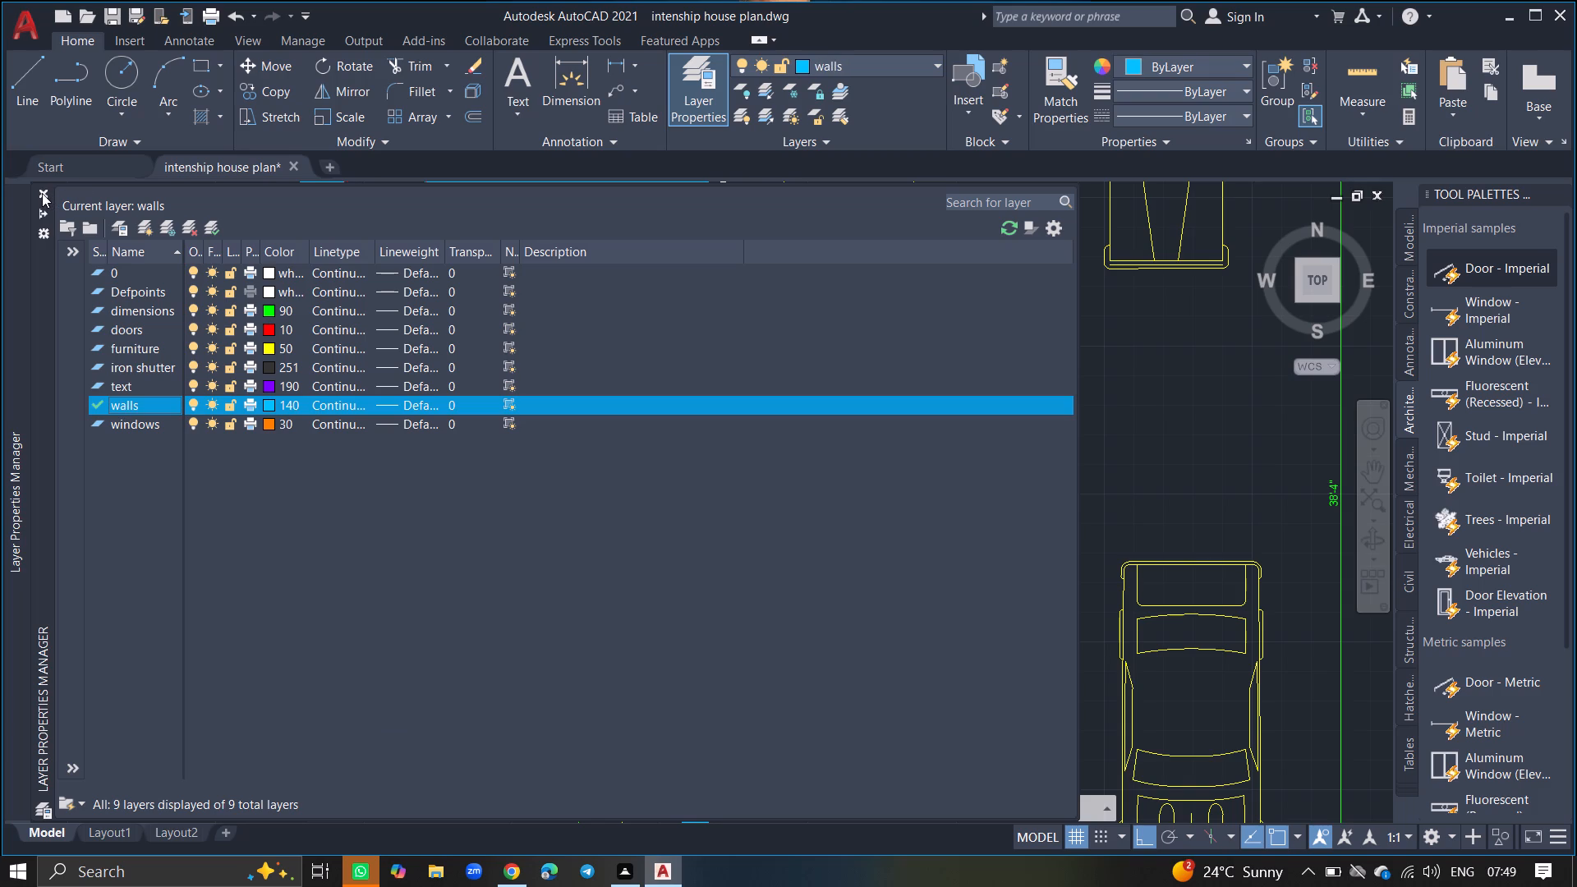
pyautogui.click(41, 193)
# Try to fill the empty wall strip between the drawing hall and car parking with a Solid pattern hatch.
pyautogui.keyDown('ctrl'); pyautogui.scroll(-5, 136, 296); pyautogui.keyUp('ctrl')
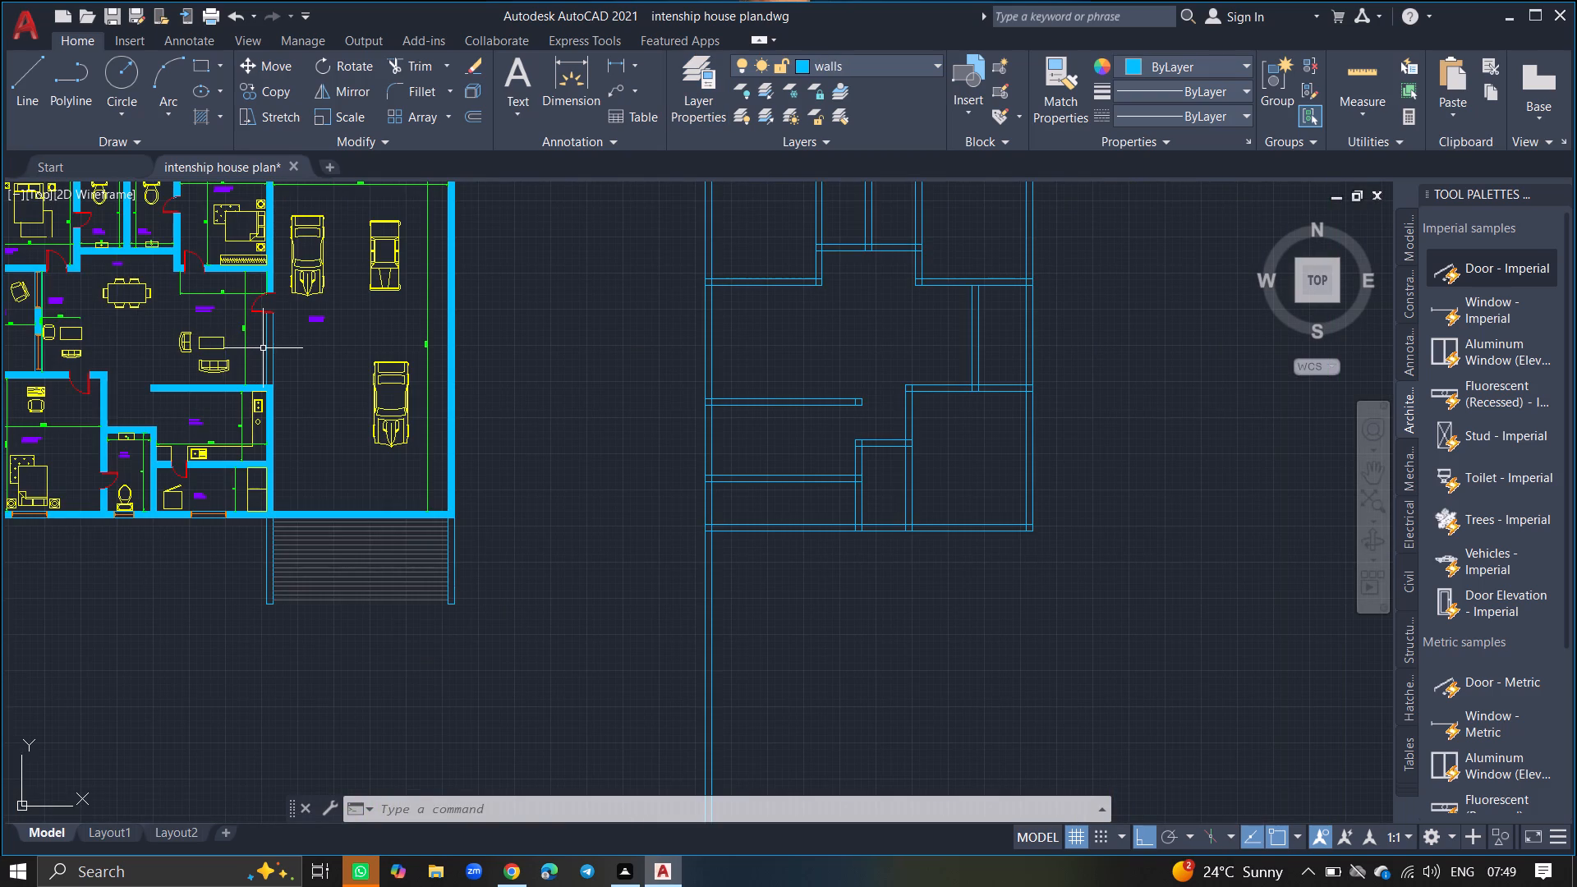
pyautogui.keyDown('ctrl'); pyautogui.scroll(5, 263, 348); pyautogui.keyUp('ctrl')
pyautogui.press('h')
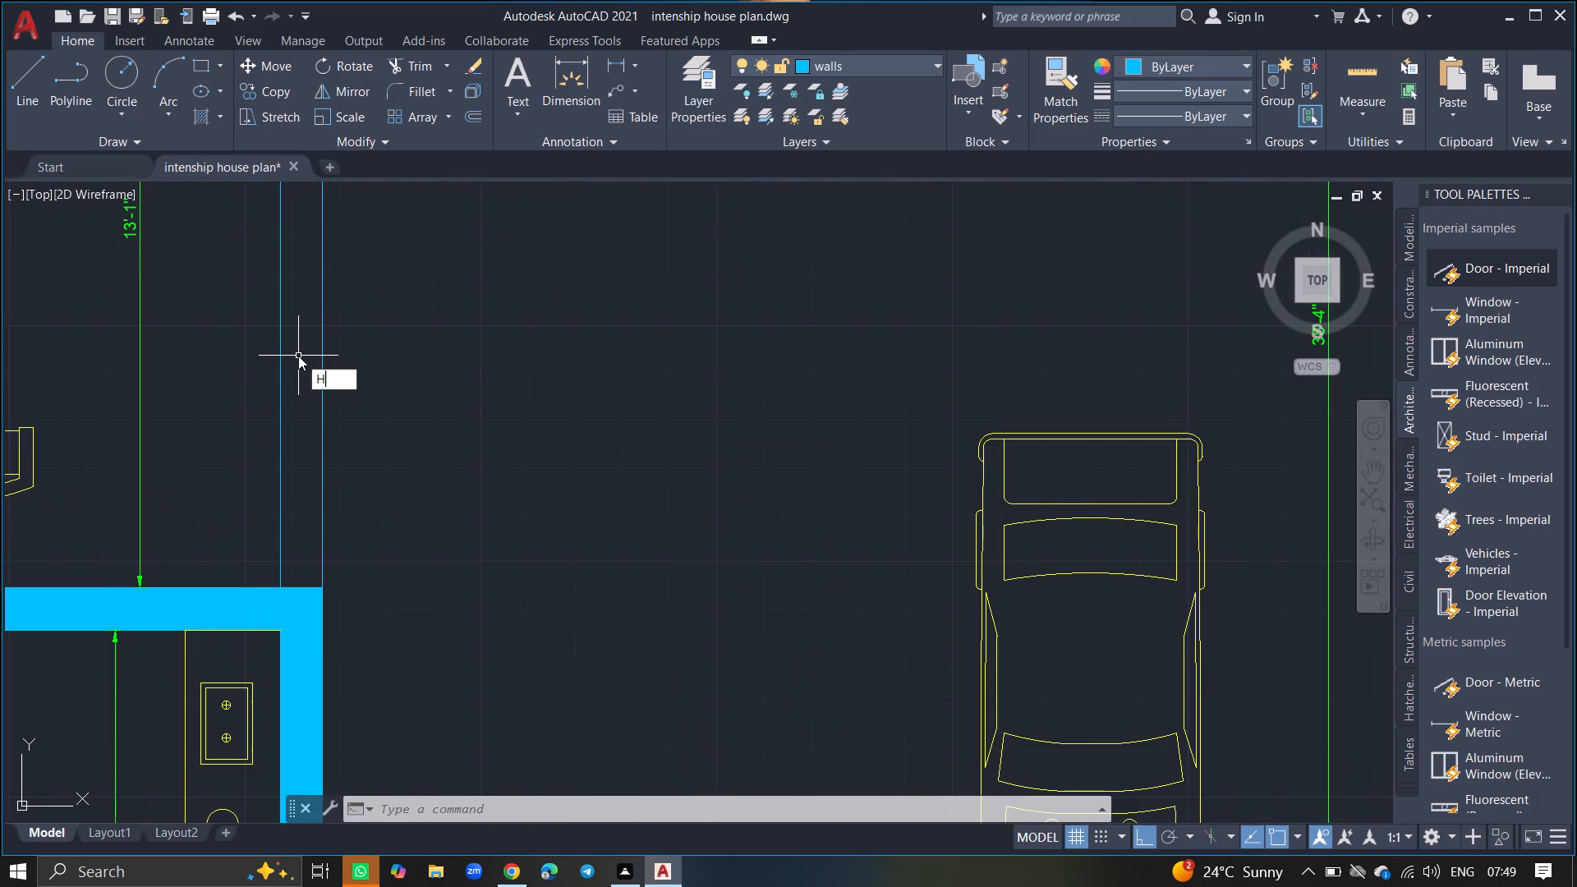
pyautogui.press('Return')
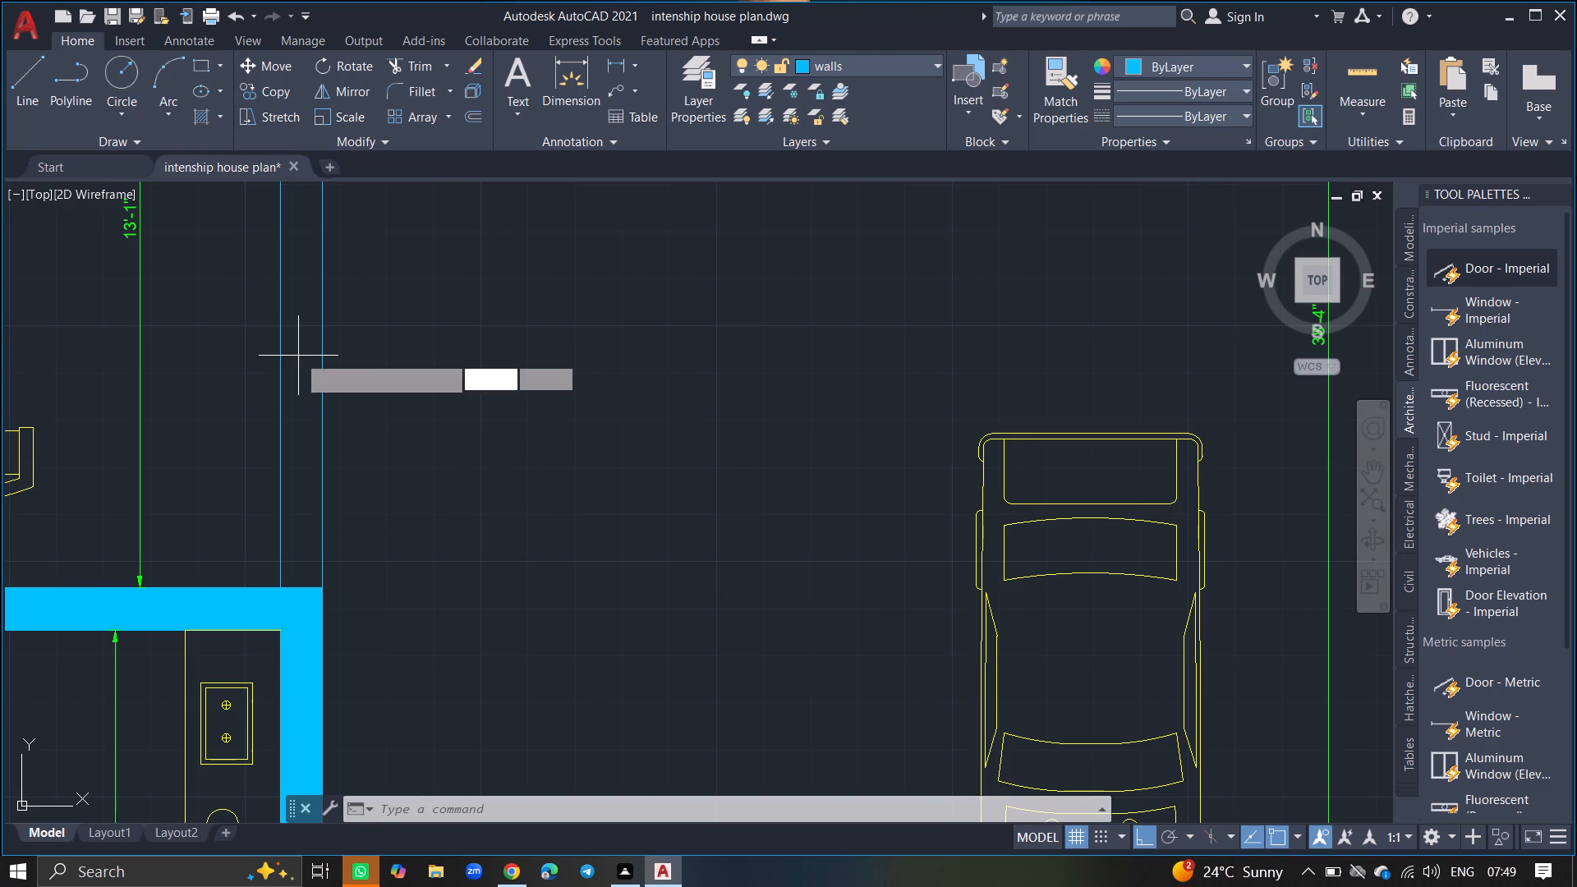
pyautogui.click(298, 356)
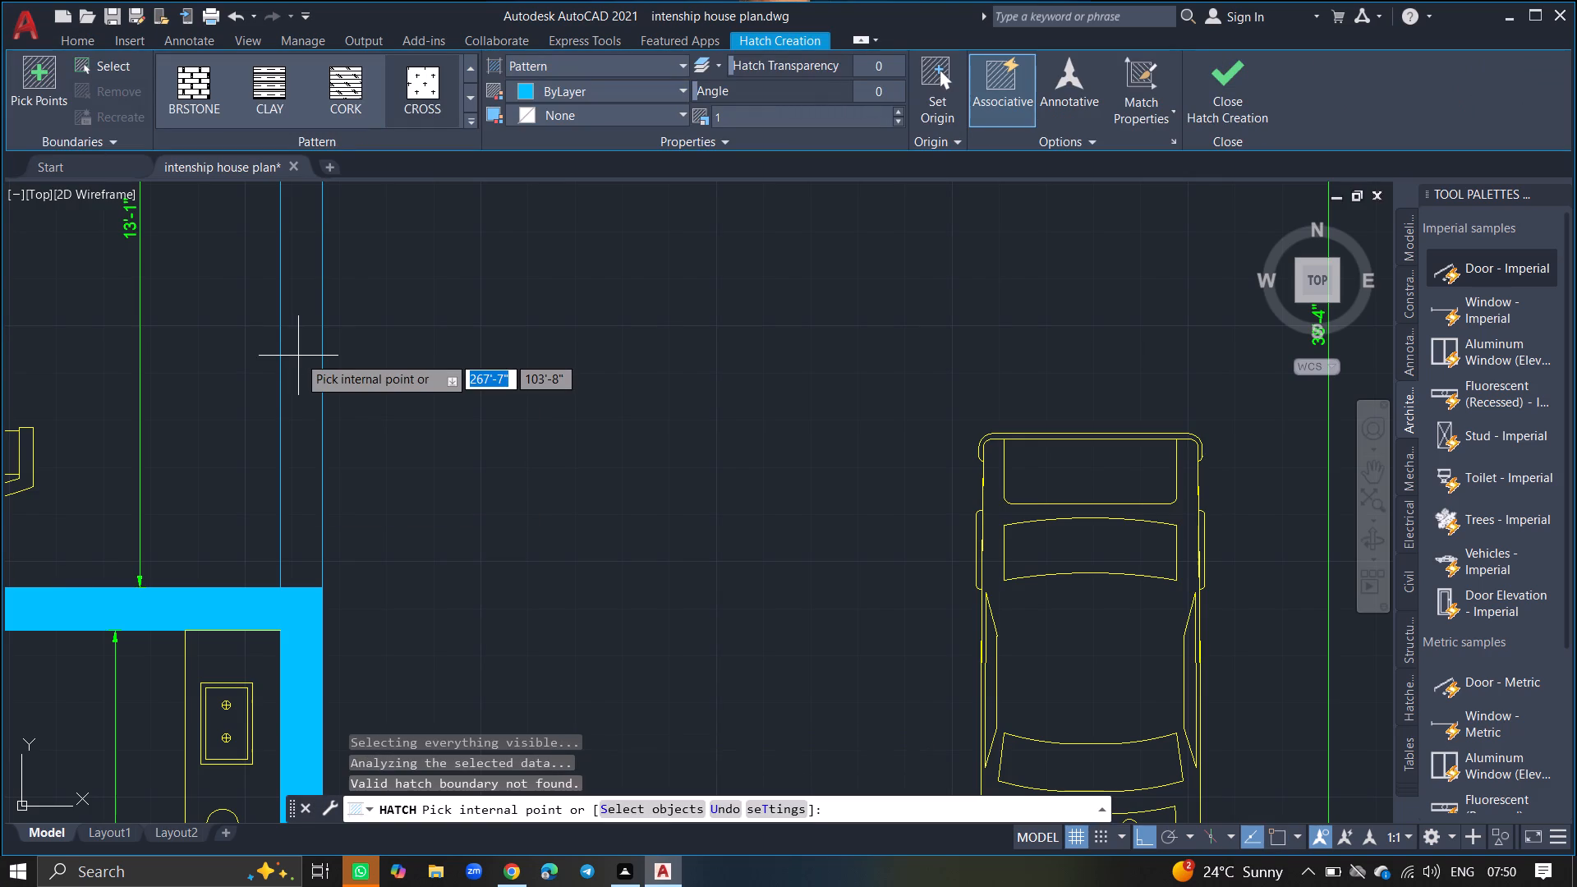
pyautogui.click(470, 66)
pyautogui.tripleClick(470, 66)
pyautogui.tripleClick(470, 66)
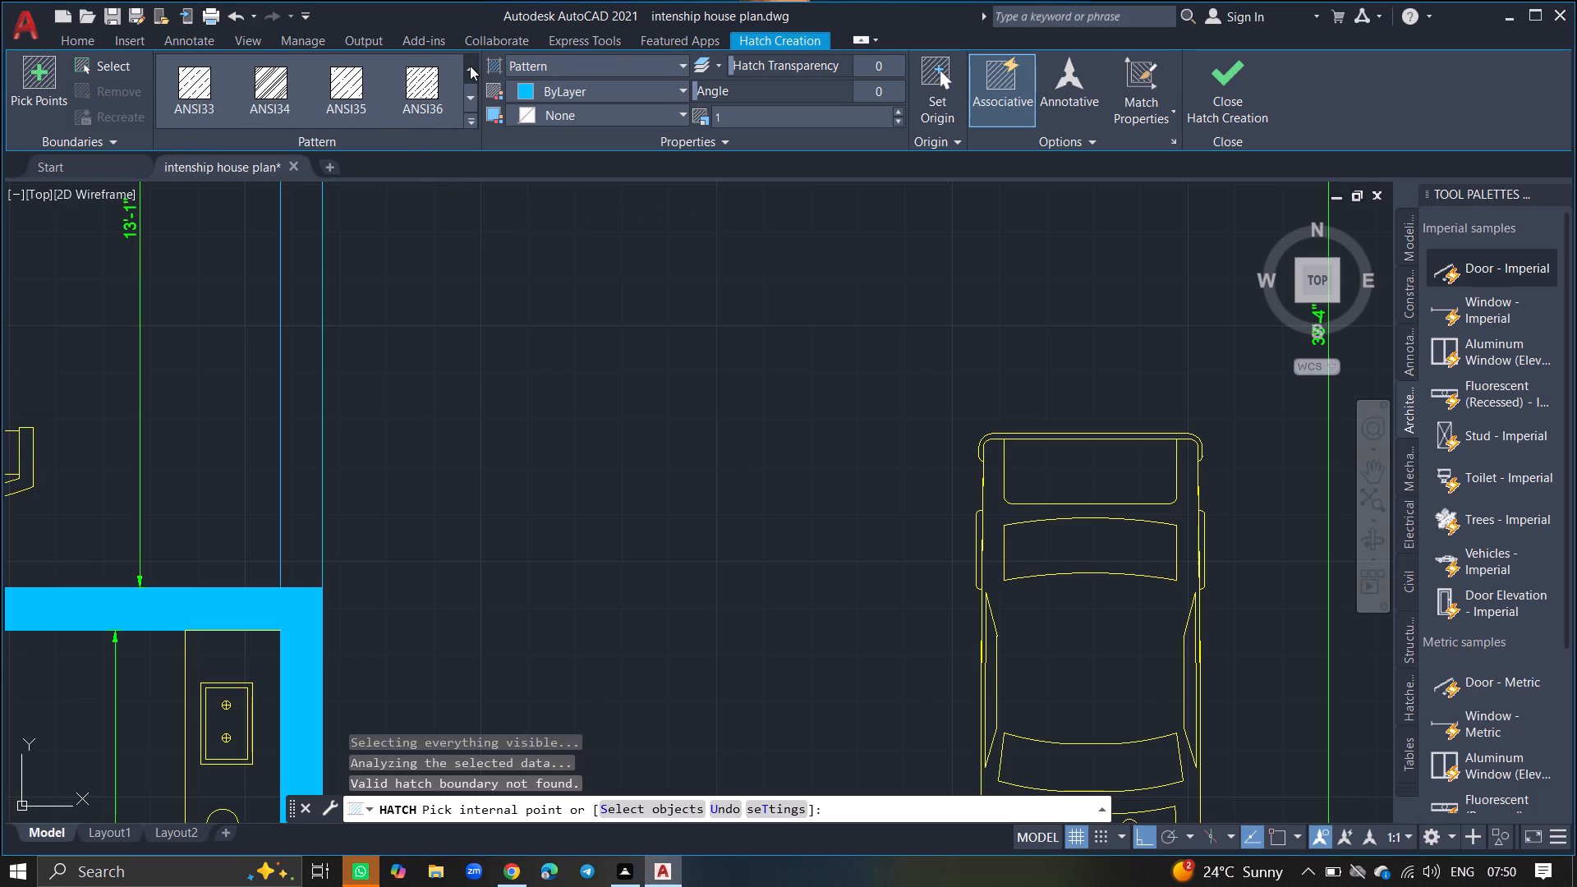
pyautogui.click(470, 66)
pyautogui.click(195, 99)
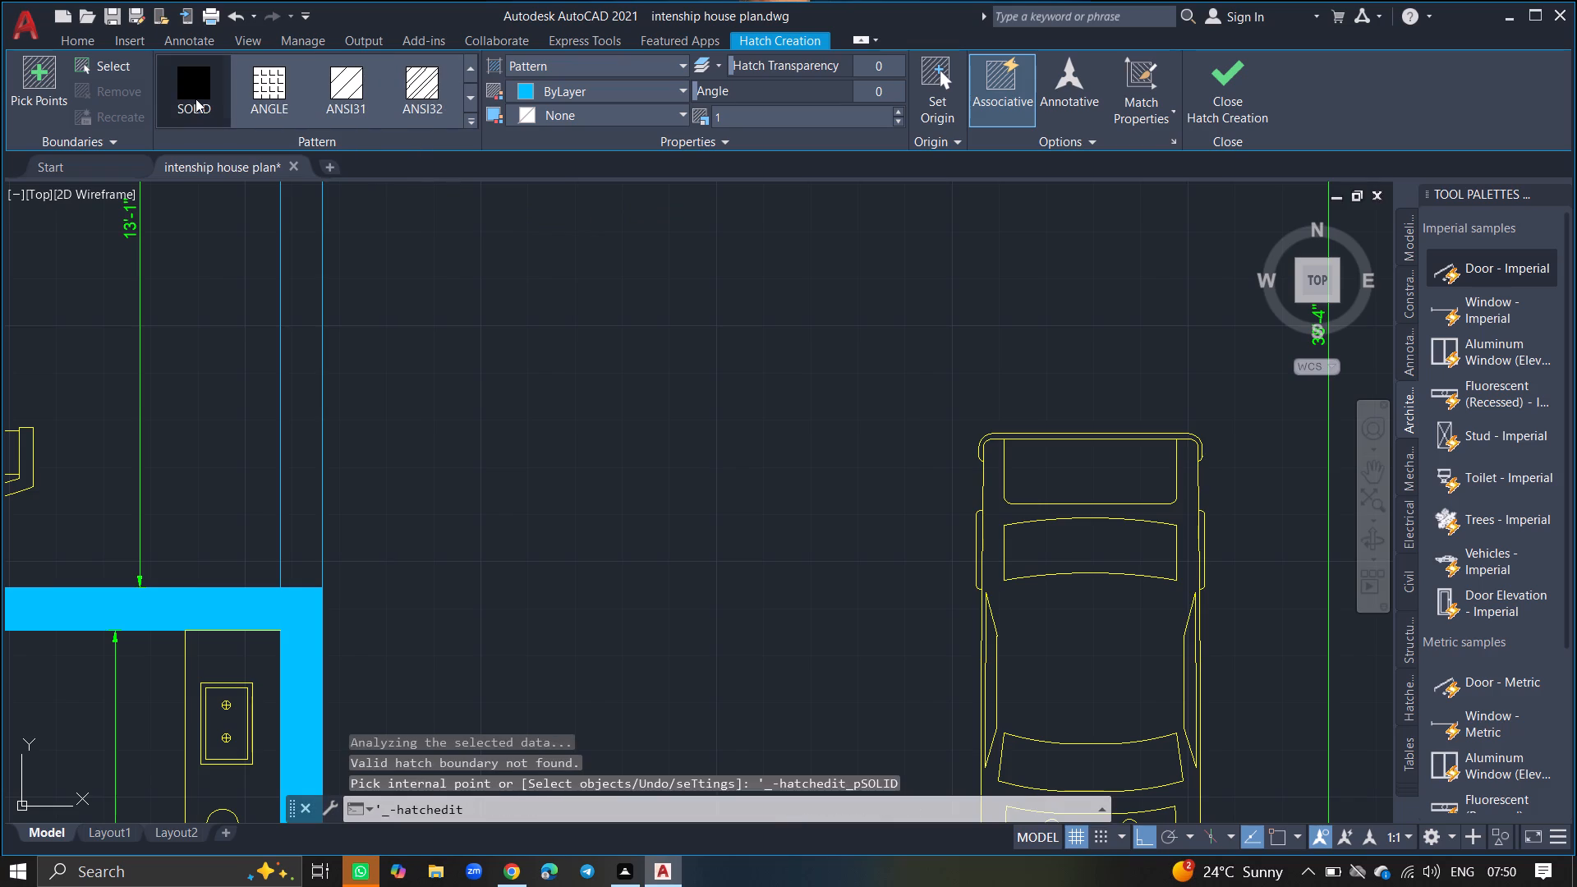
pyautogui.click(297, 255)
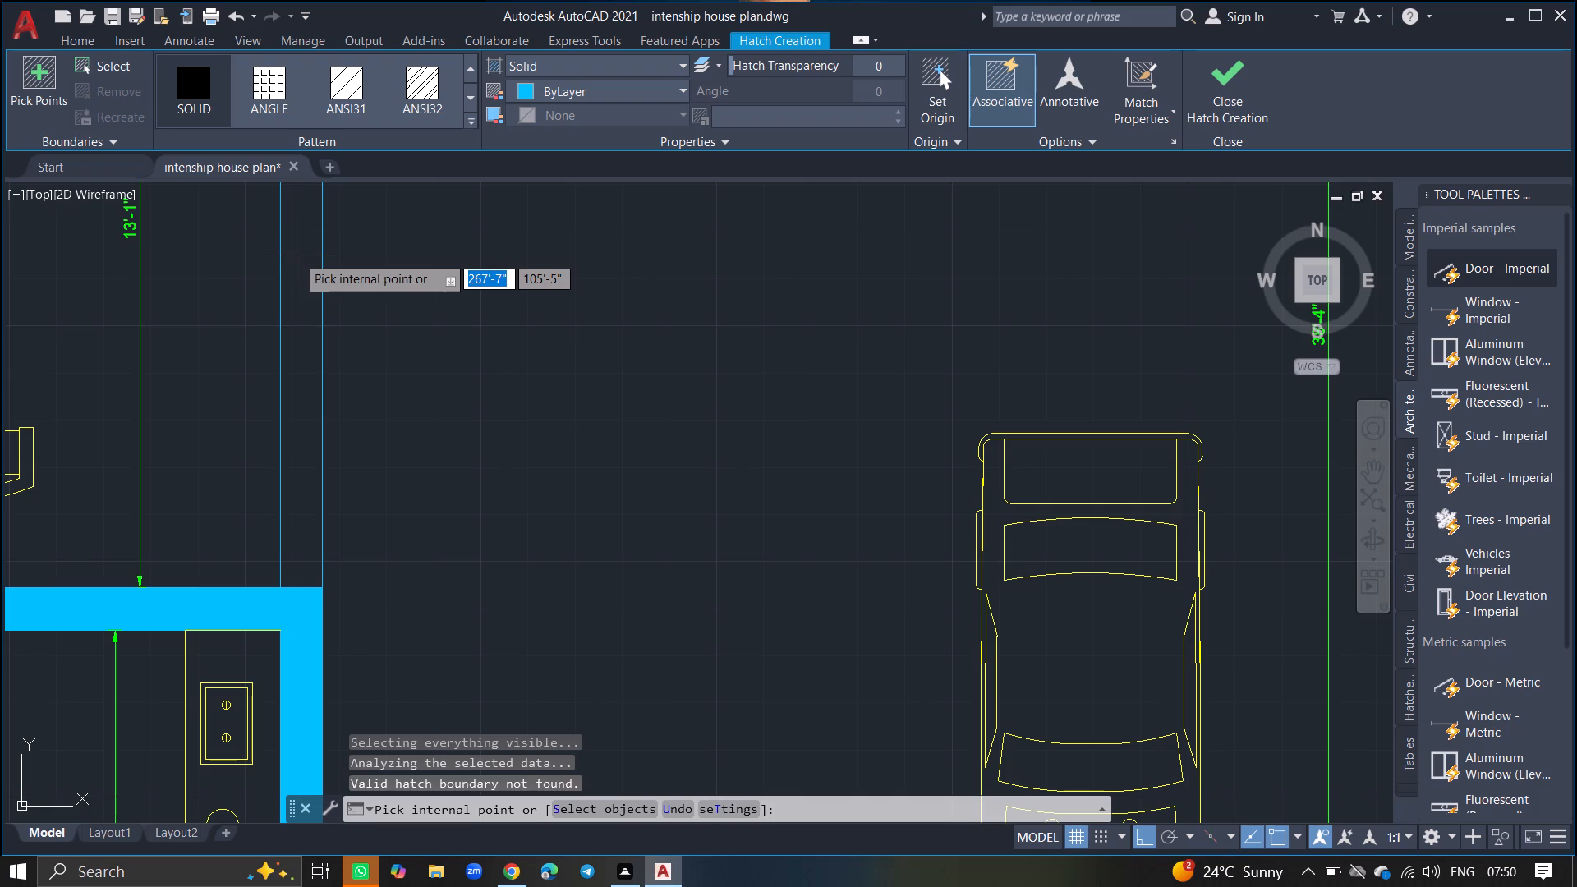
pyautogui.click(297, 255)
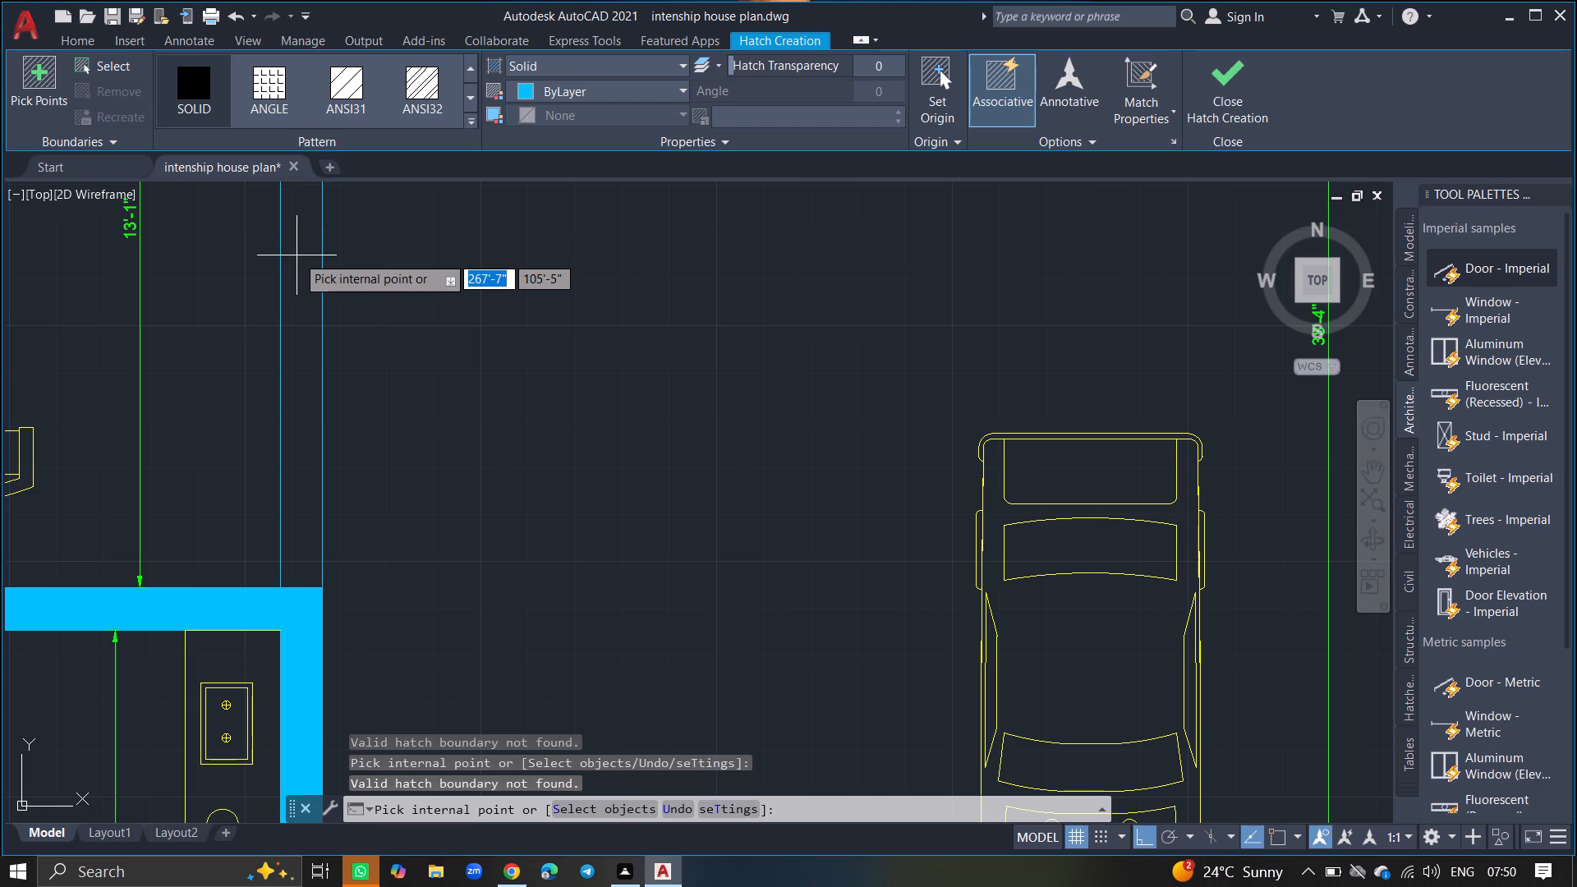
# Try the Solid hatch on the empty wall strip again with more of the plan in view, and end the hatch.
pyautogui.keyDown('ctrl'); pyautogui.scroll(-5, 297, 255); pyautogui.keyUp('ctrl')
pyautogui.click(297, 255)
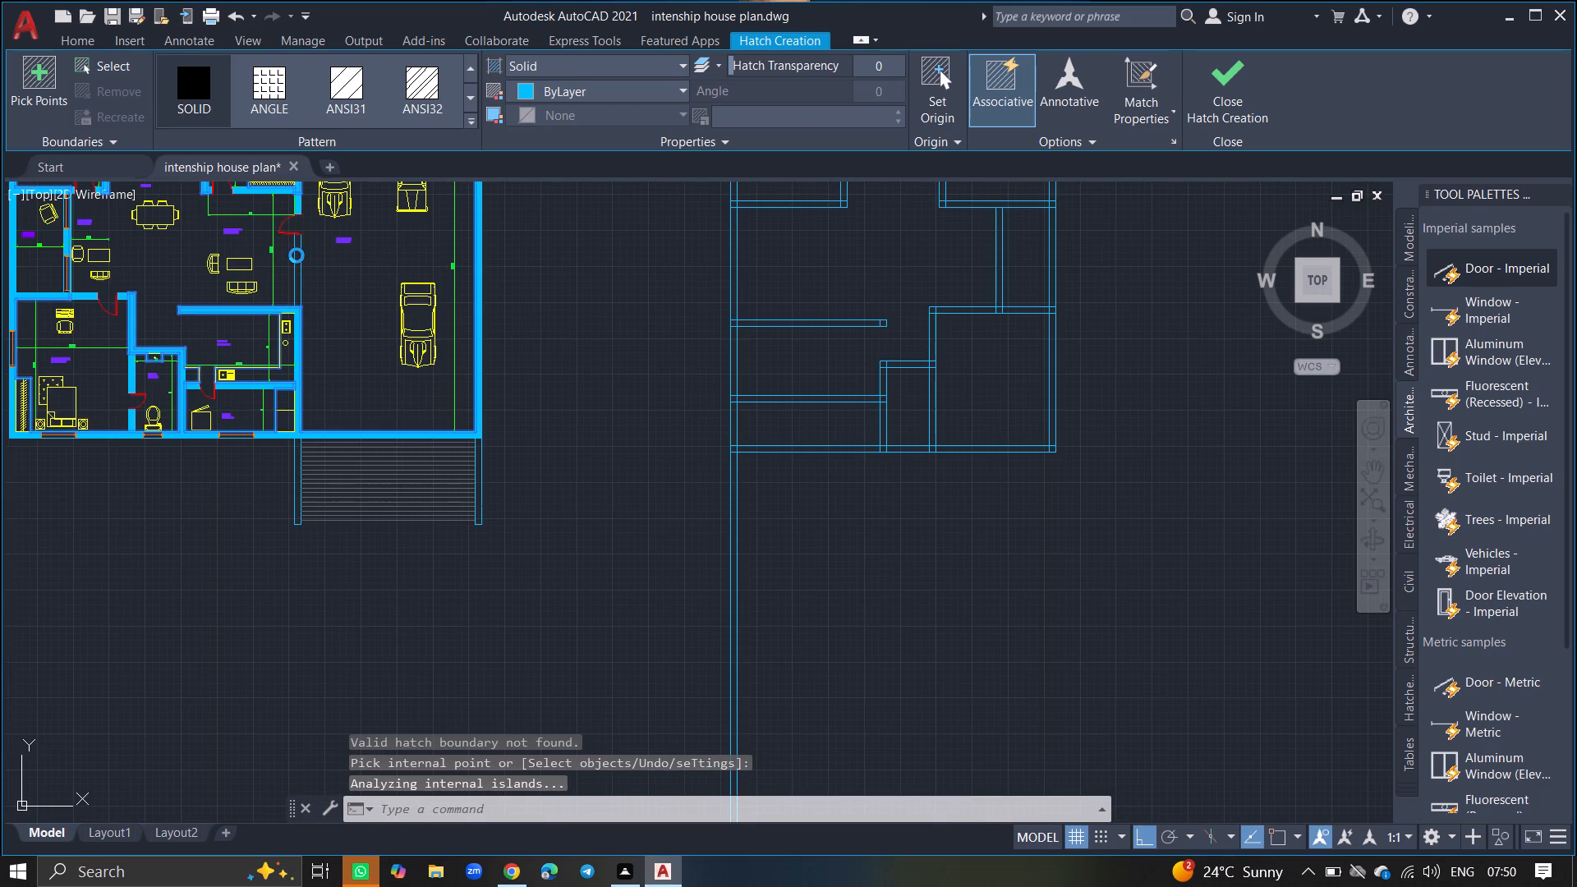
pyautogui.keyDown('ctrl'); pyautogui.scroll(6, 297, 471); pyautogui.keyUp('ctrl')
pyautogui.click(297, 471)
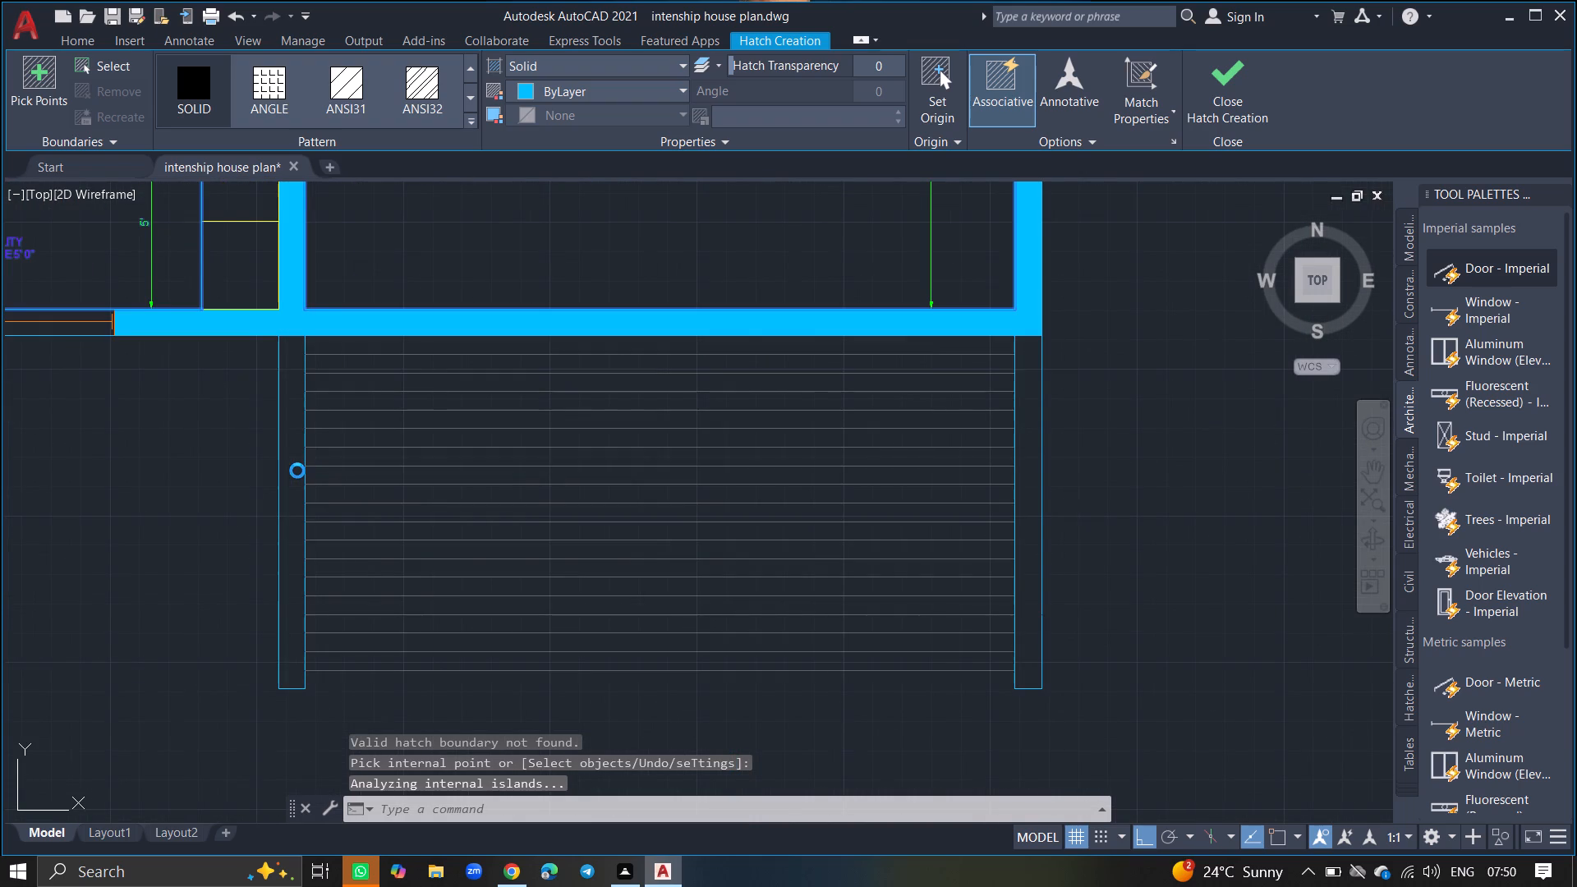
pyautogui.tripleClick(297, 471)
pyautogui.doubleClick(297, 471)
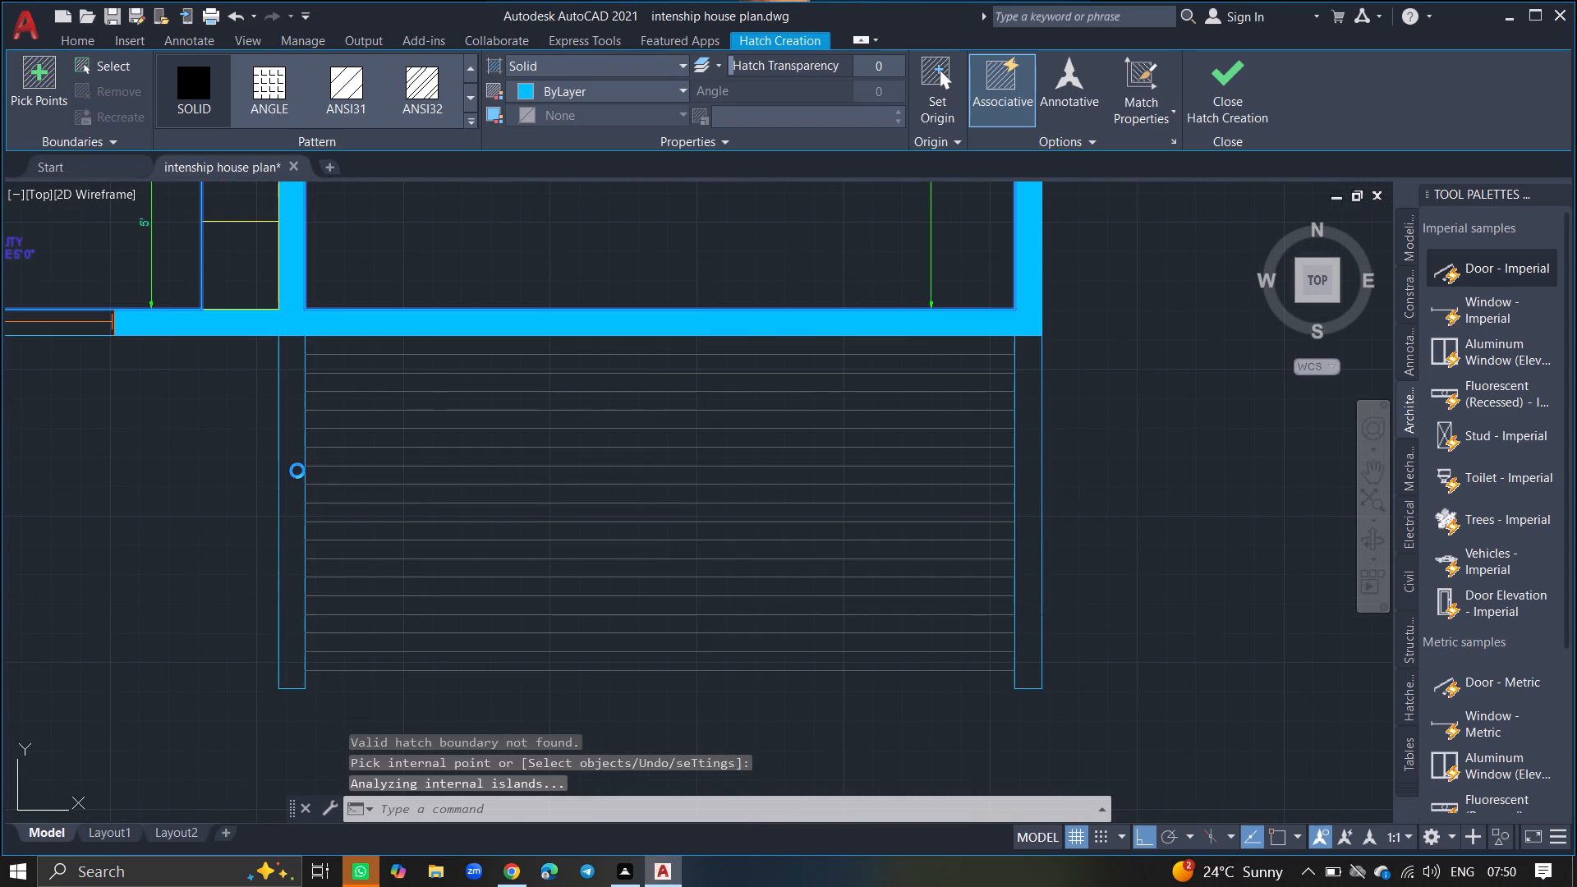
pyautogui.doubleClick(297, 471)
pyautogui.press('Escape')
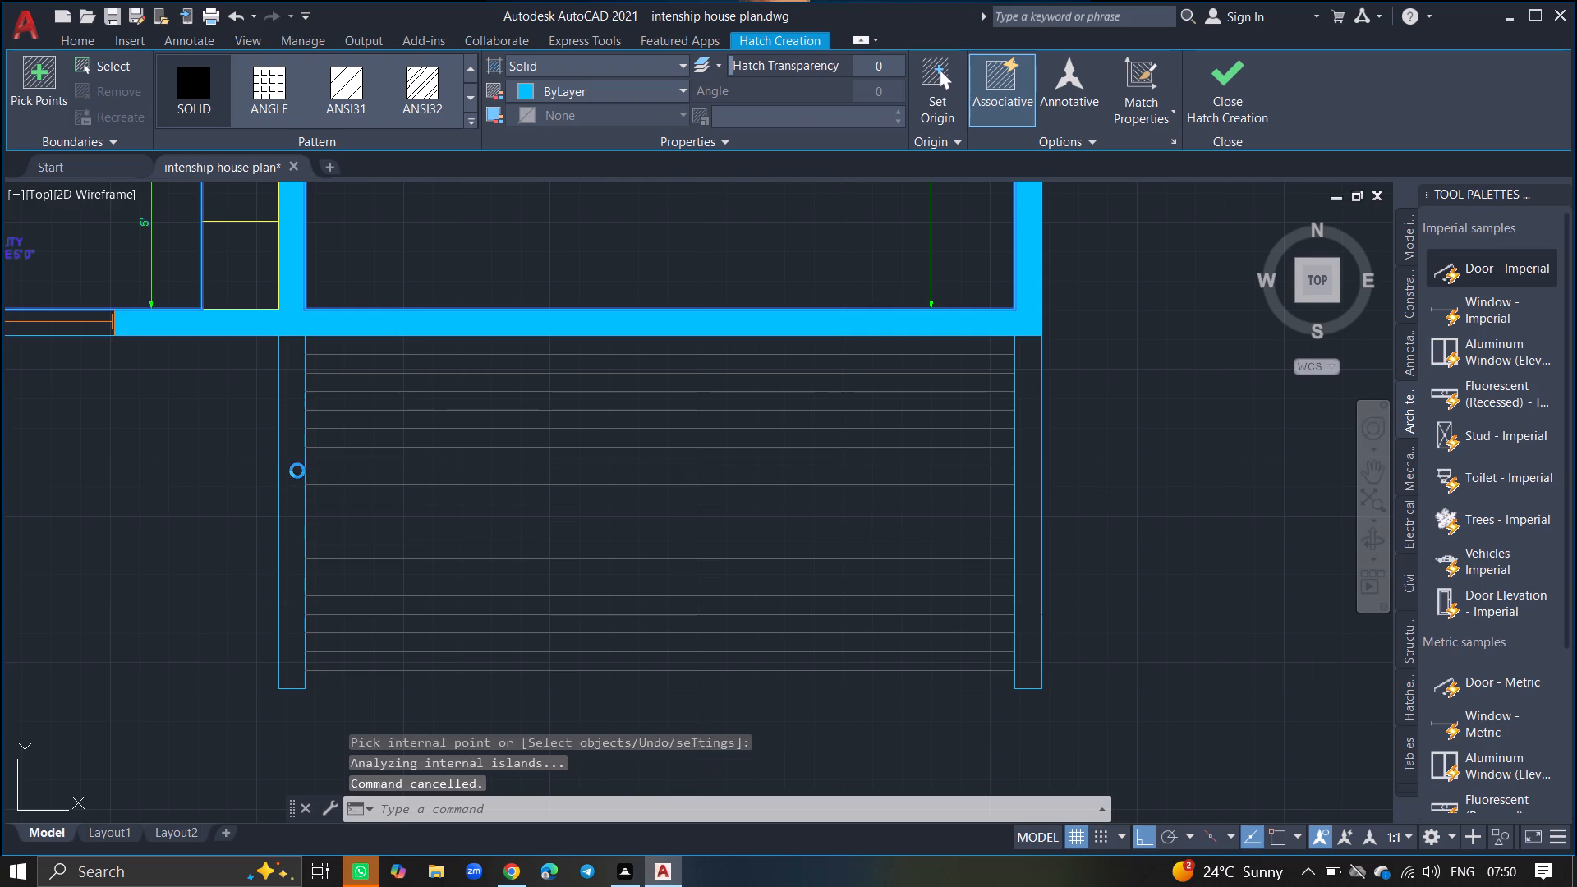
pyautogui.keyDown('ctrl'); pyautogui.scroll(-6, 297, 471); pyautogui.keyUp('ctrl')
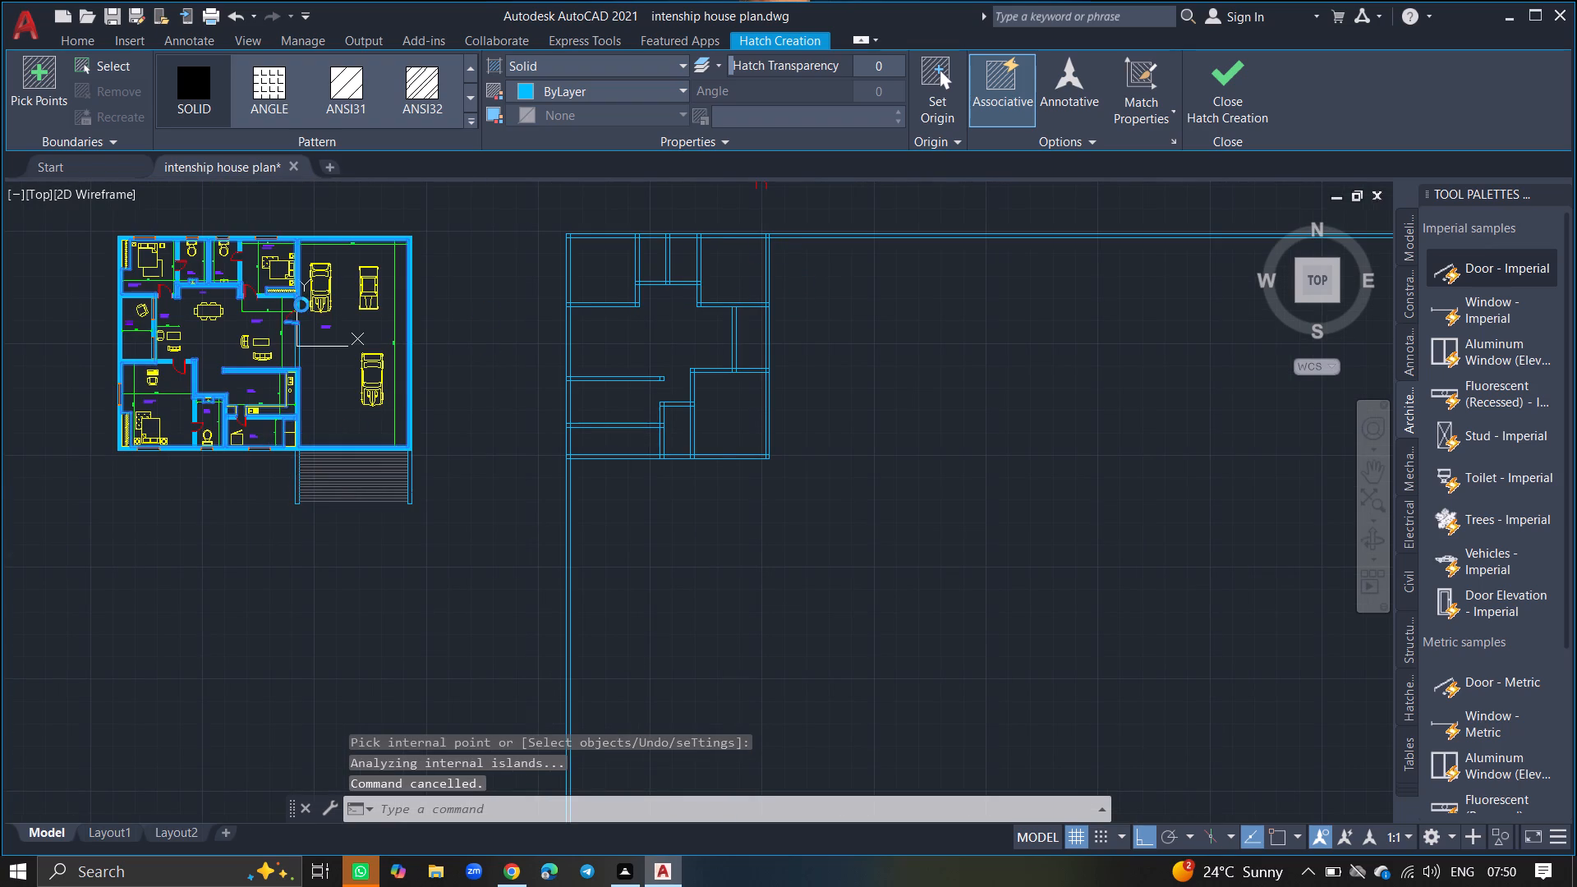
pyautogui.keyDown('ctrl'); pyautogui.scroll(13, 301, 305); pyautogui.keyUp('ctrl')
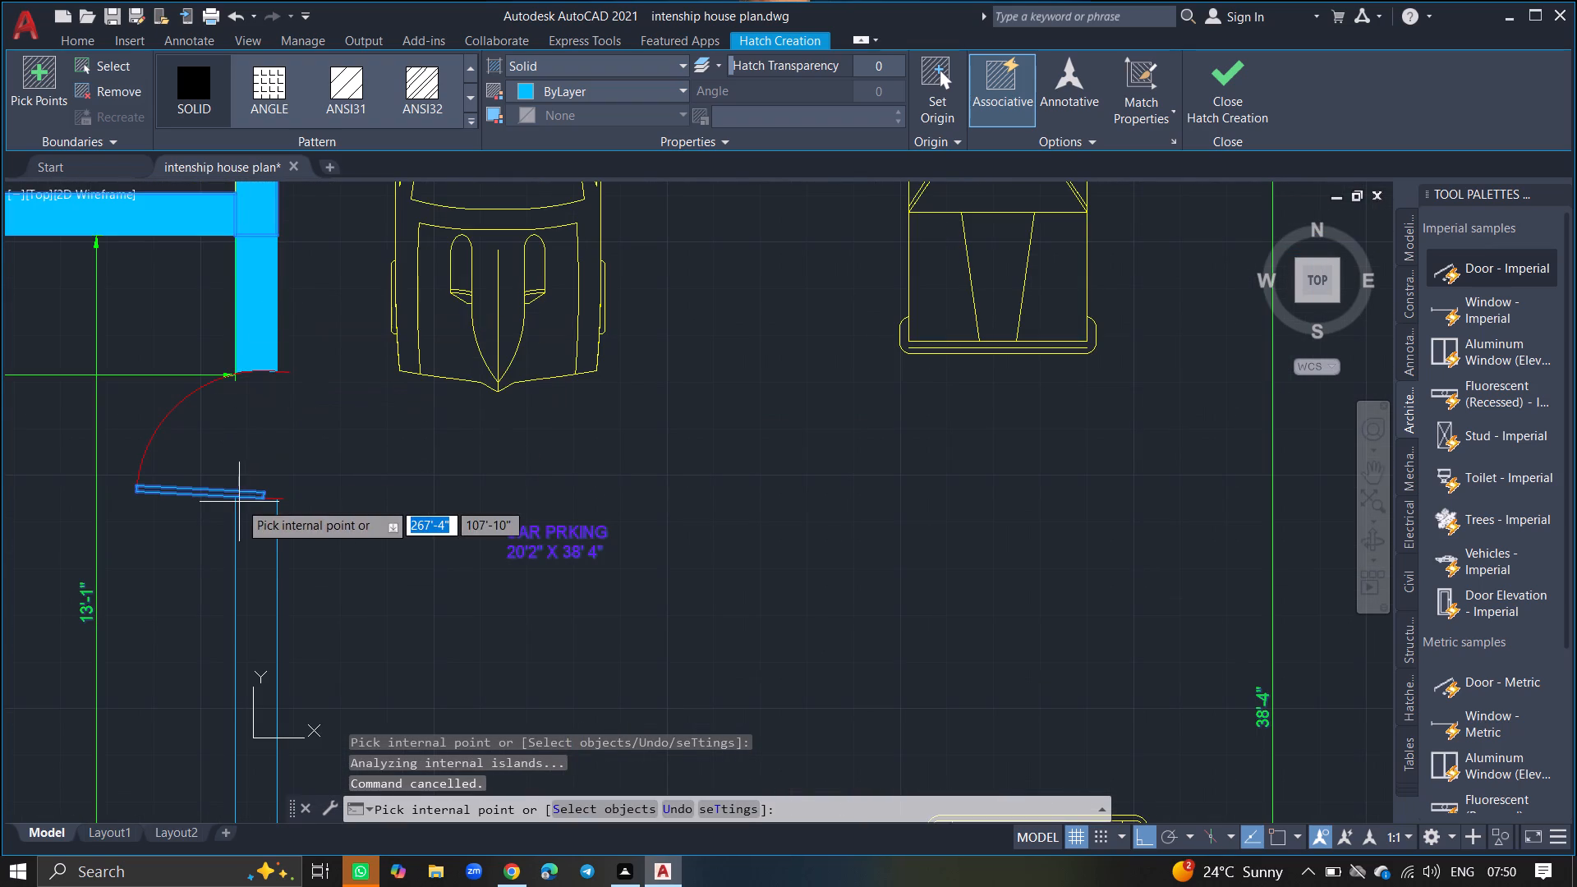
pyautogui.press('Escape')
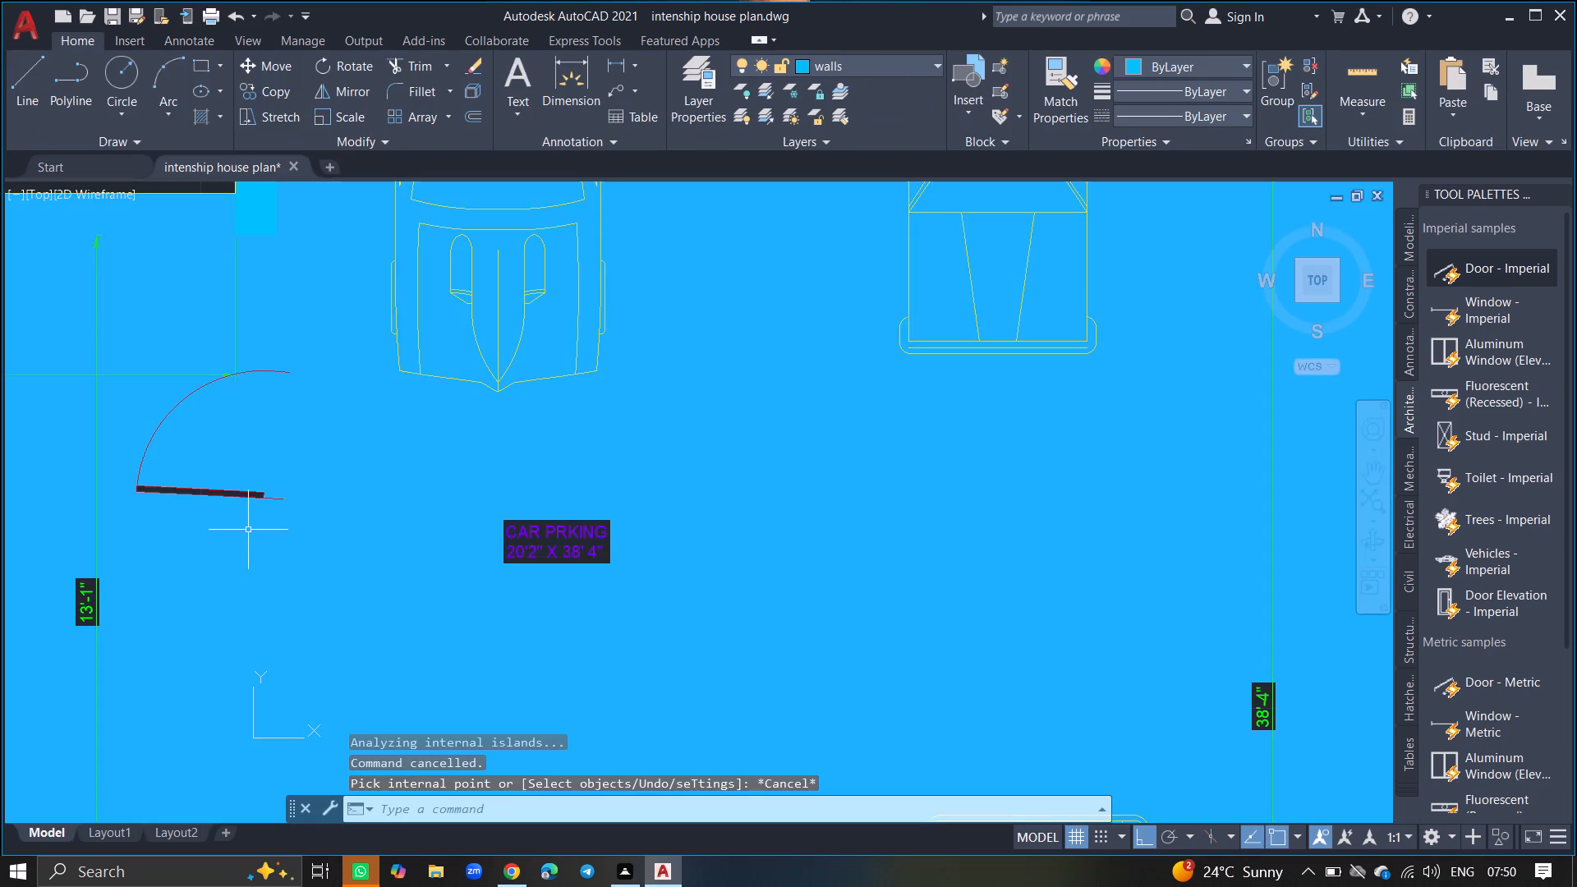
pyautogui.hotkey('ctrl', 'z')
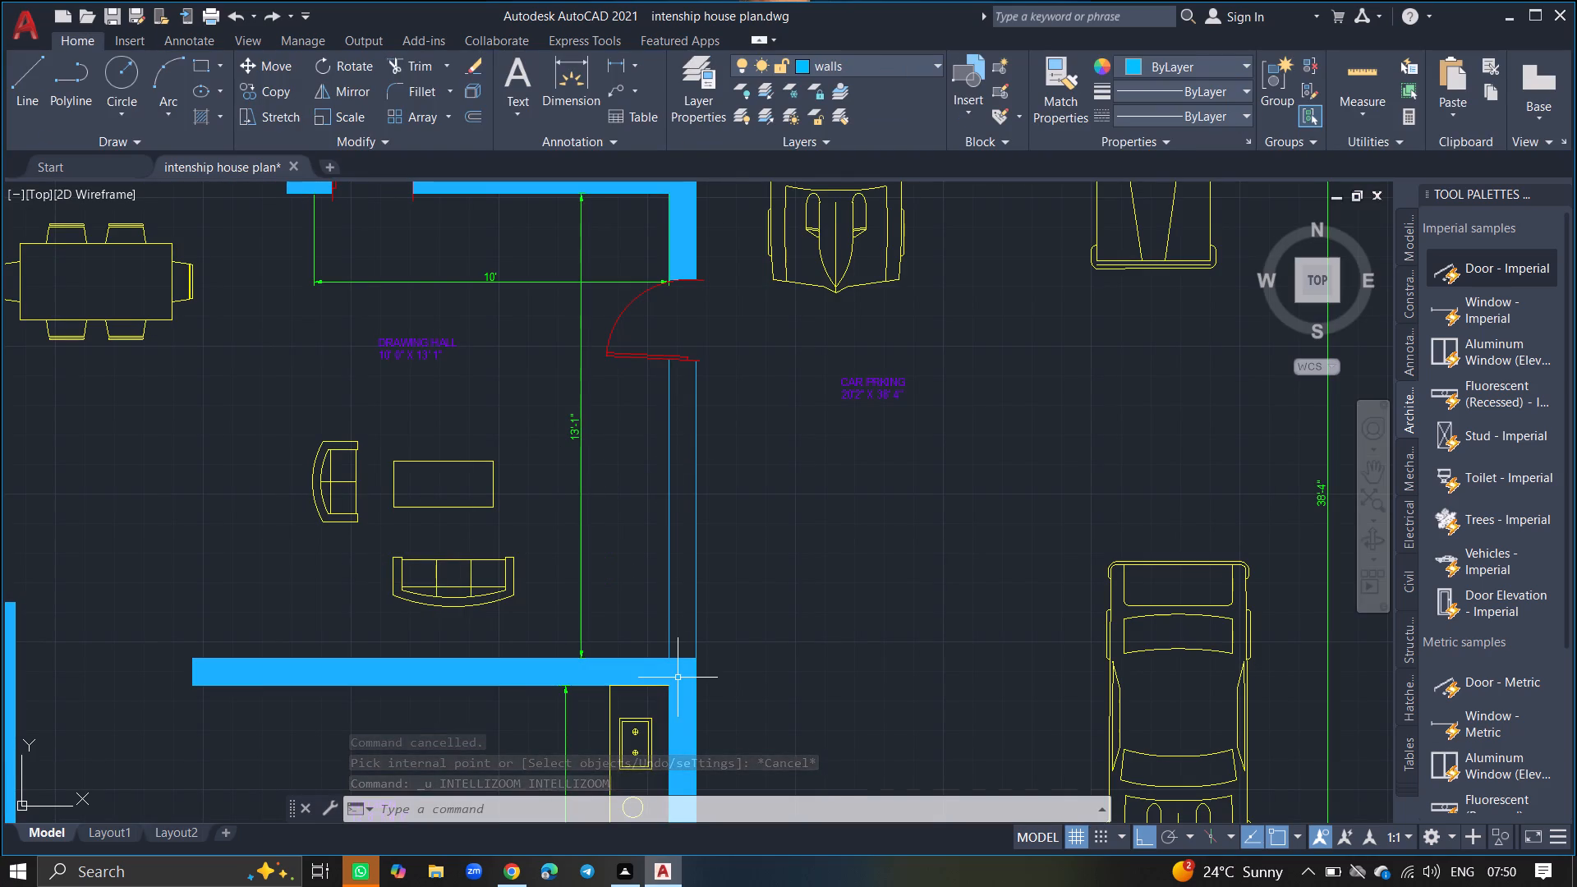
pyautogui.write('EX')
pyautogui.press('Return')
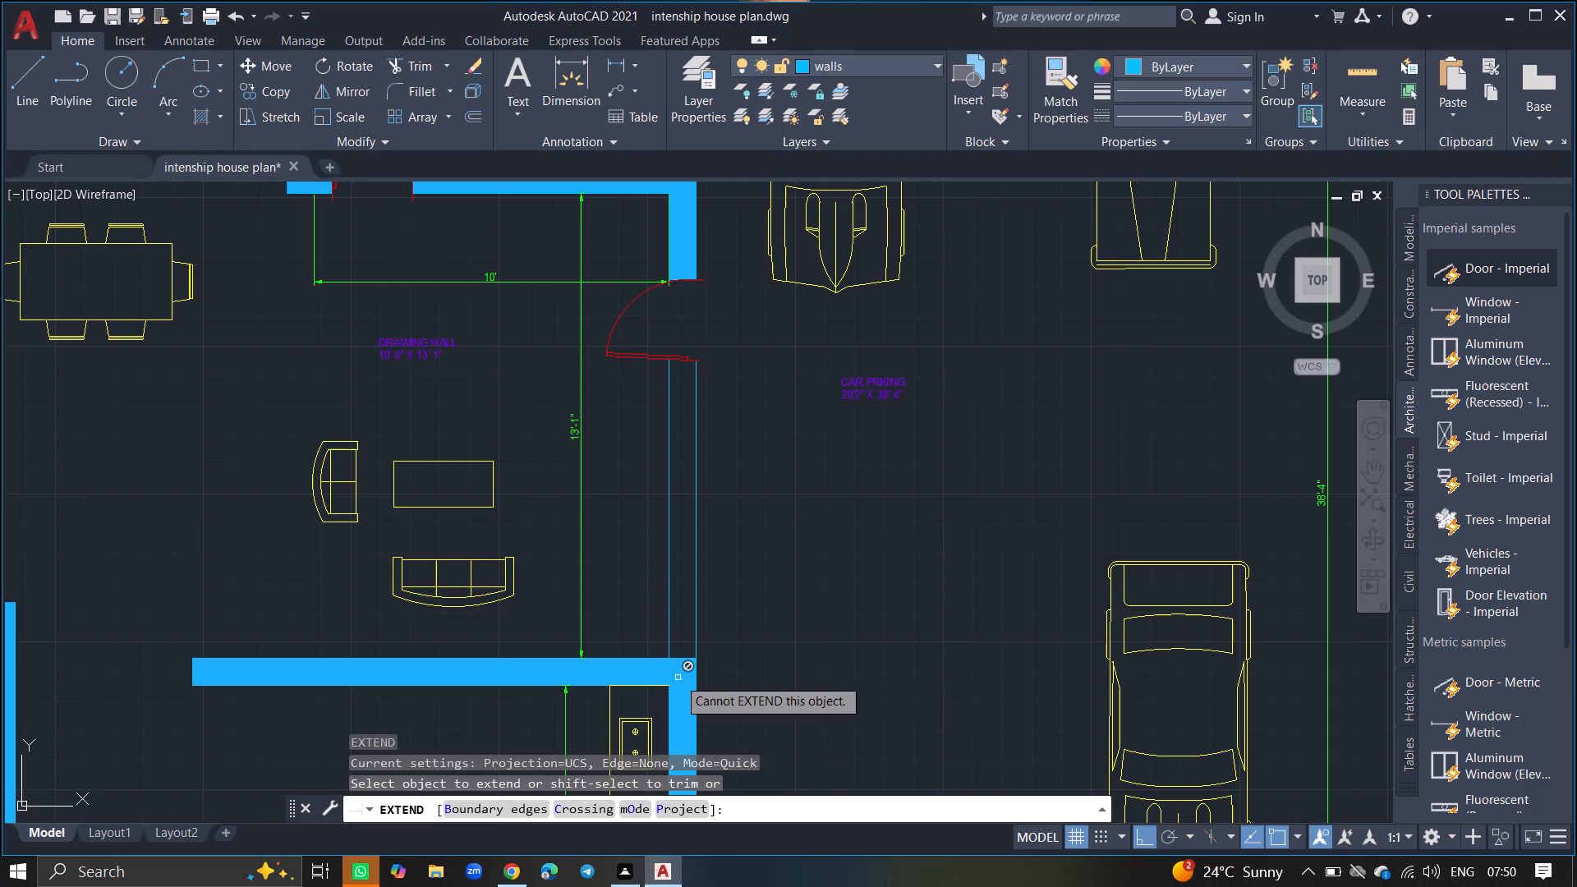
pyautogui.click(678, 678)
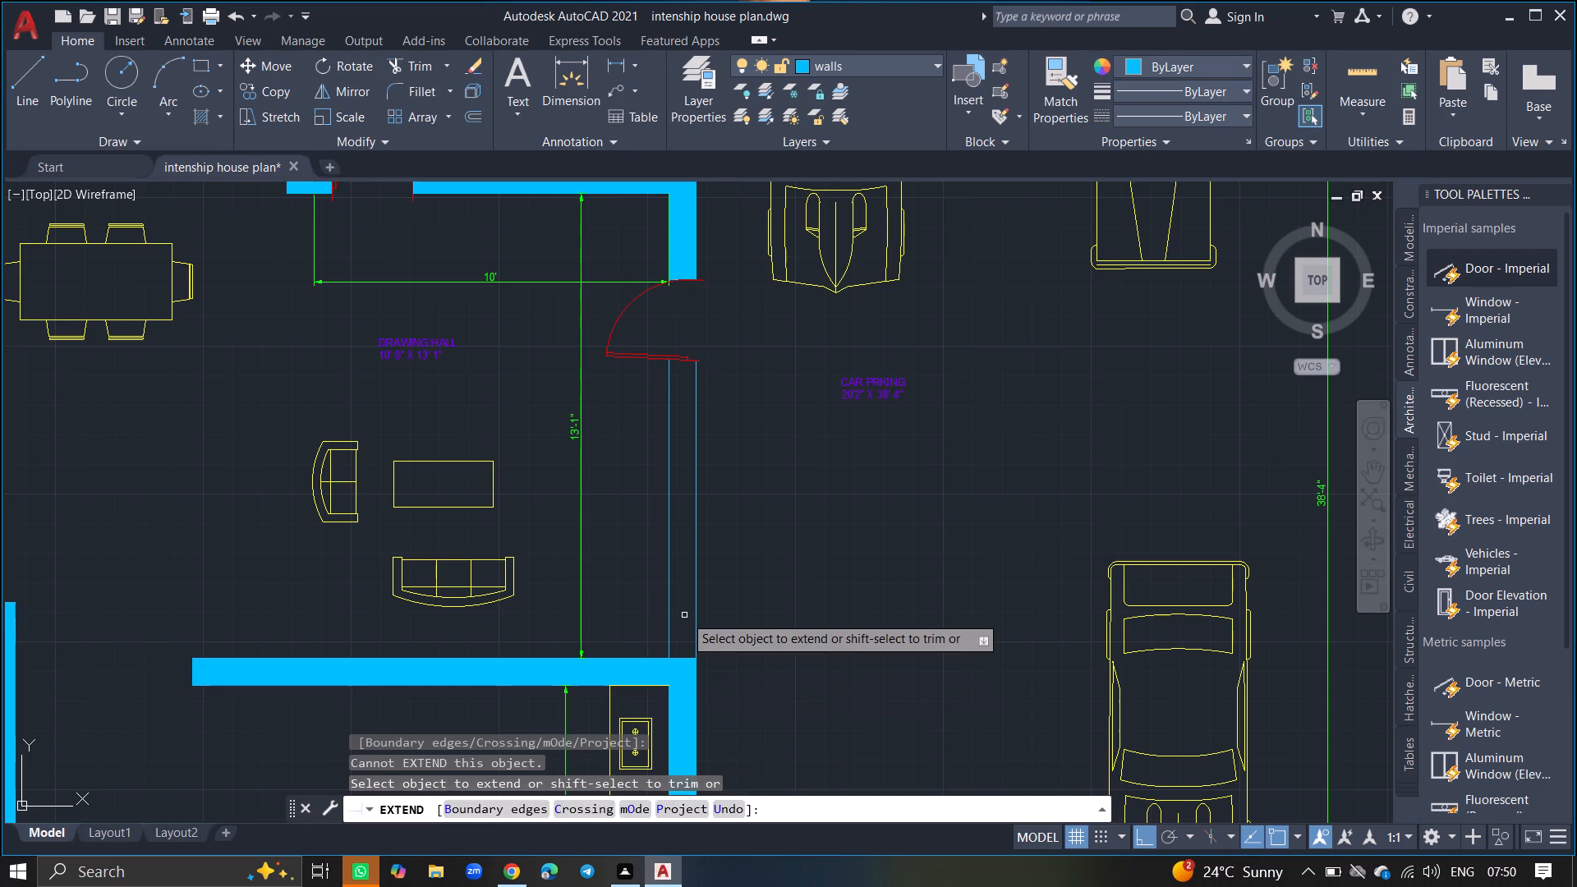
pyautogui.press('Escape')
# Hatch the empty wall strip below the drawing hall door, between the drawing hall and car parking, with the Solid pattern.
pyautogui.press('h')
pyautogui.press('Return')
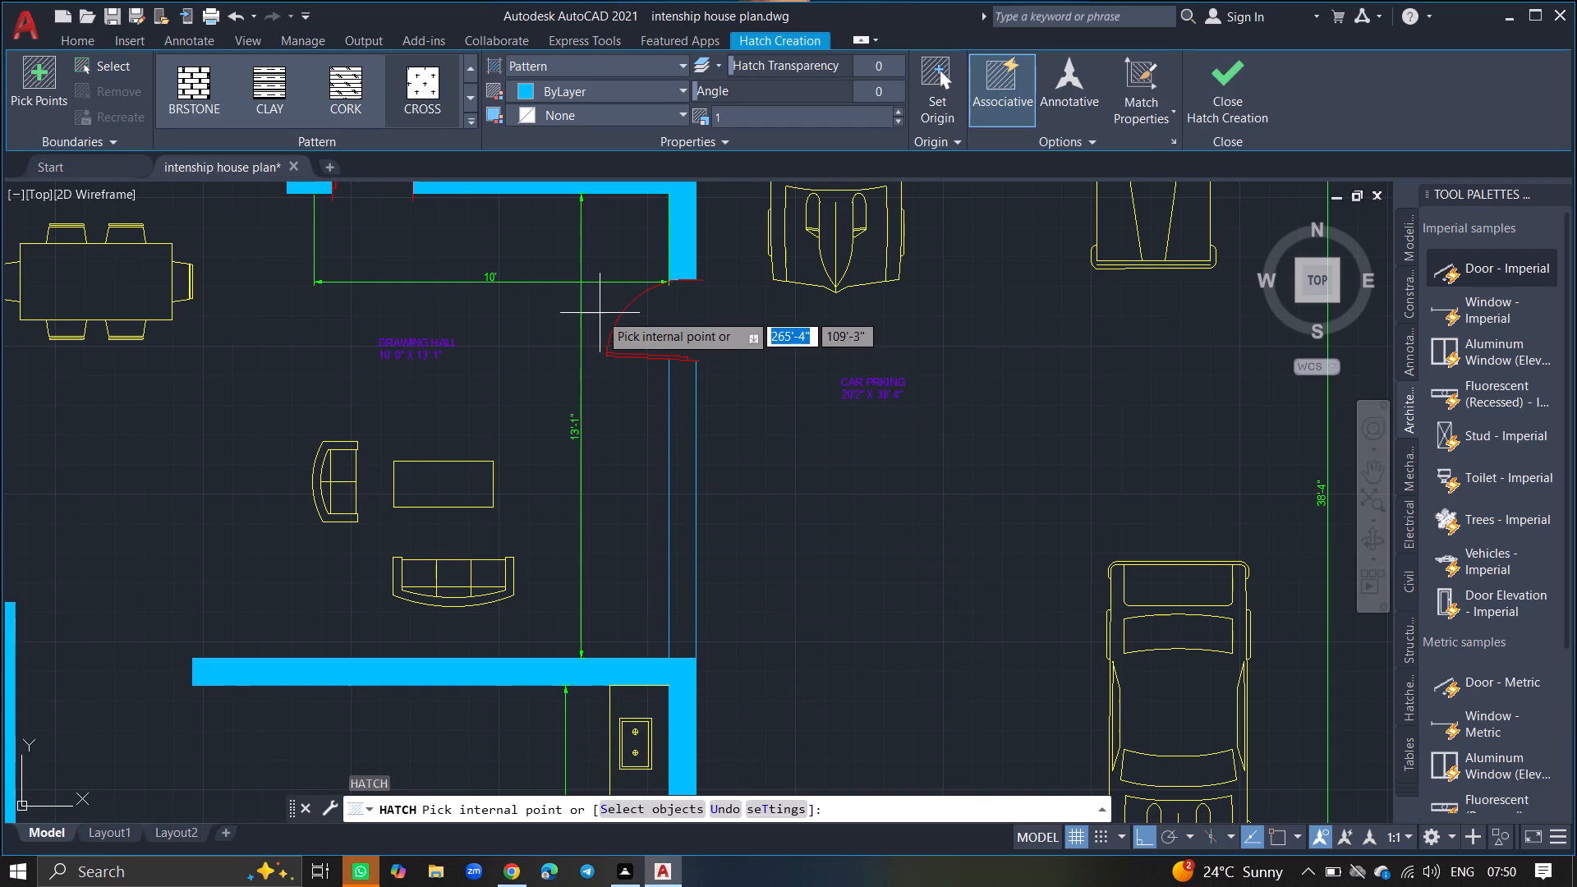
pyautogui.click(466, 67)
pyautogui.tripleClick(466, 67)
pyautogui.tripleClick(466, 67)
pyautogui.click(466, 67)
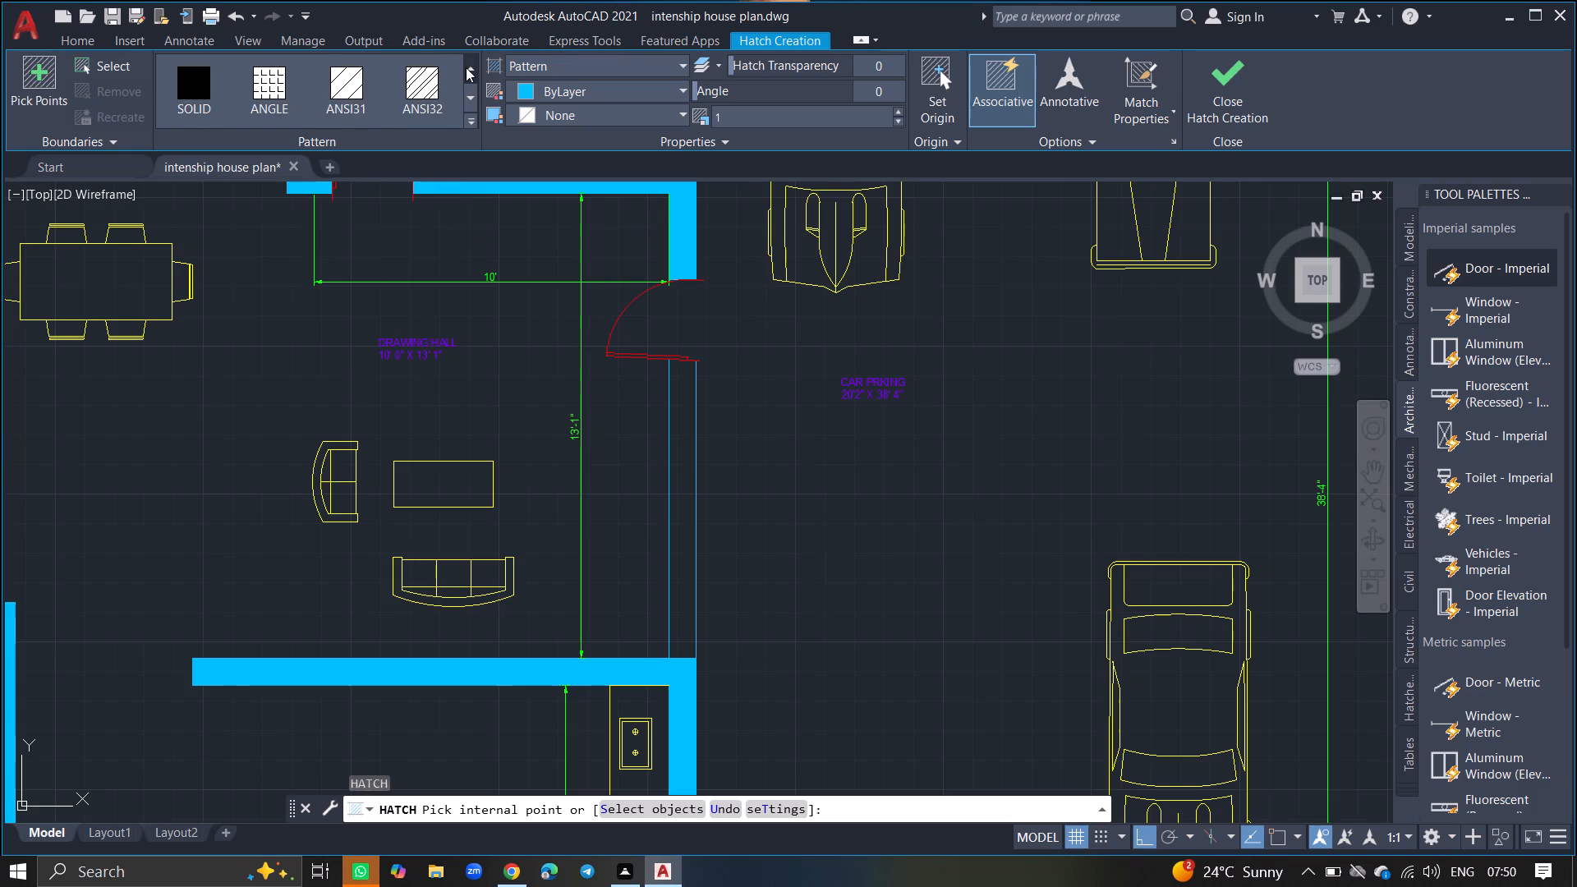
pyautogui.click(195, 89)
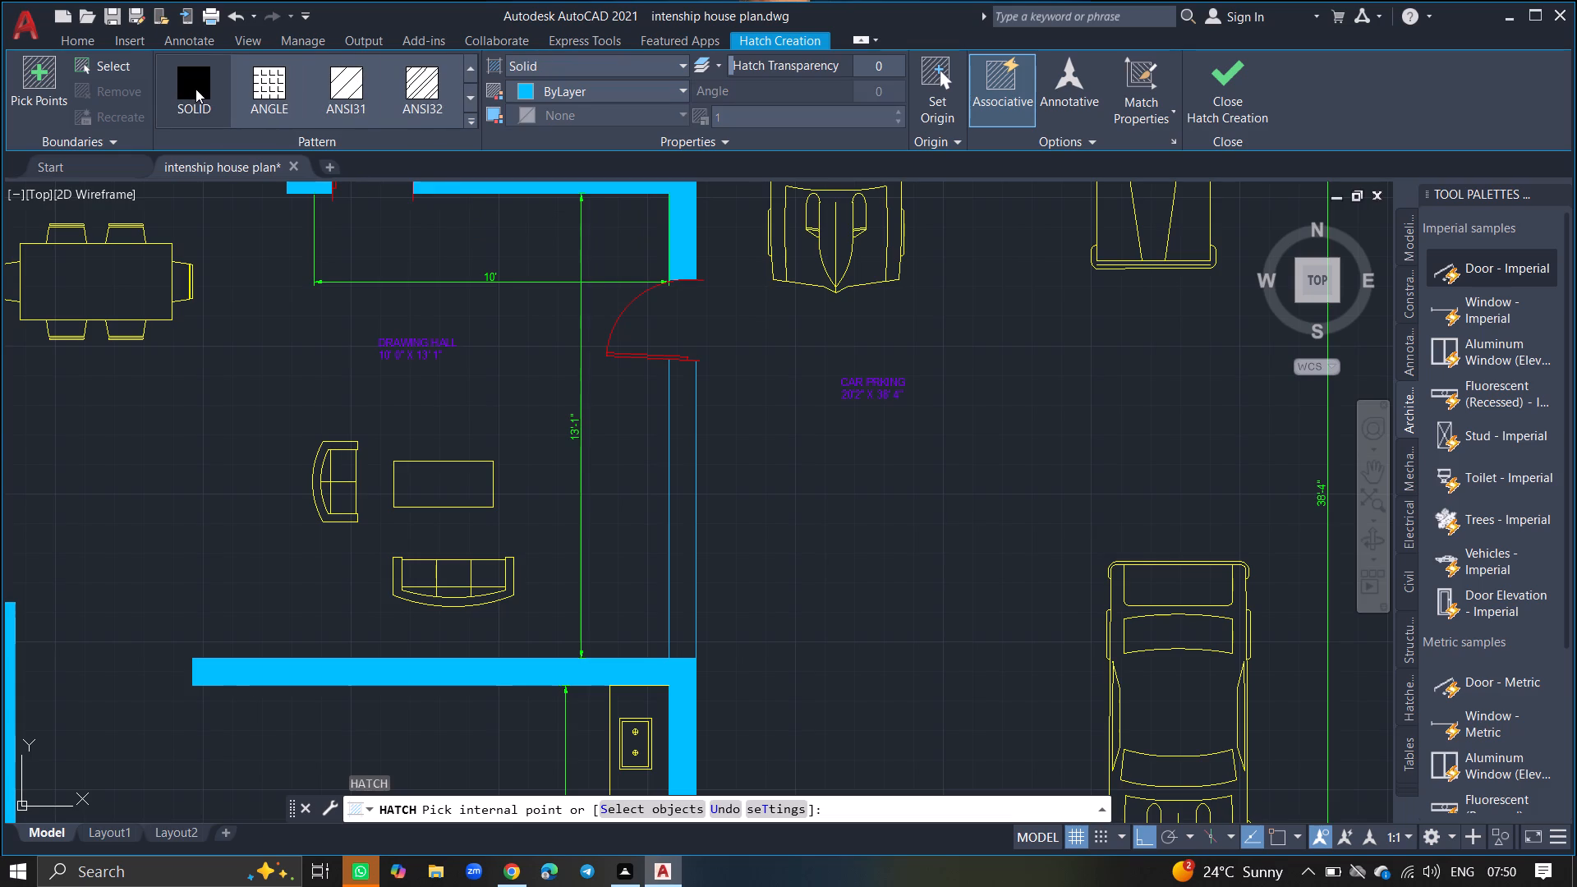
pyautogui.click(683, 485)
# Fill both wall strips flanking the parallel-lined area below the car parking with the Solid hatch and finish the hatch.
pyautogui.keyDown('ctrl'); pyautogui.scroll(-6, 726, 521); pyautogui.keyUp('ctrl')
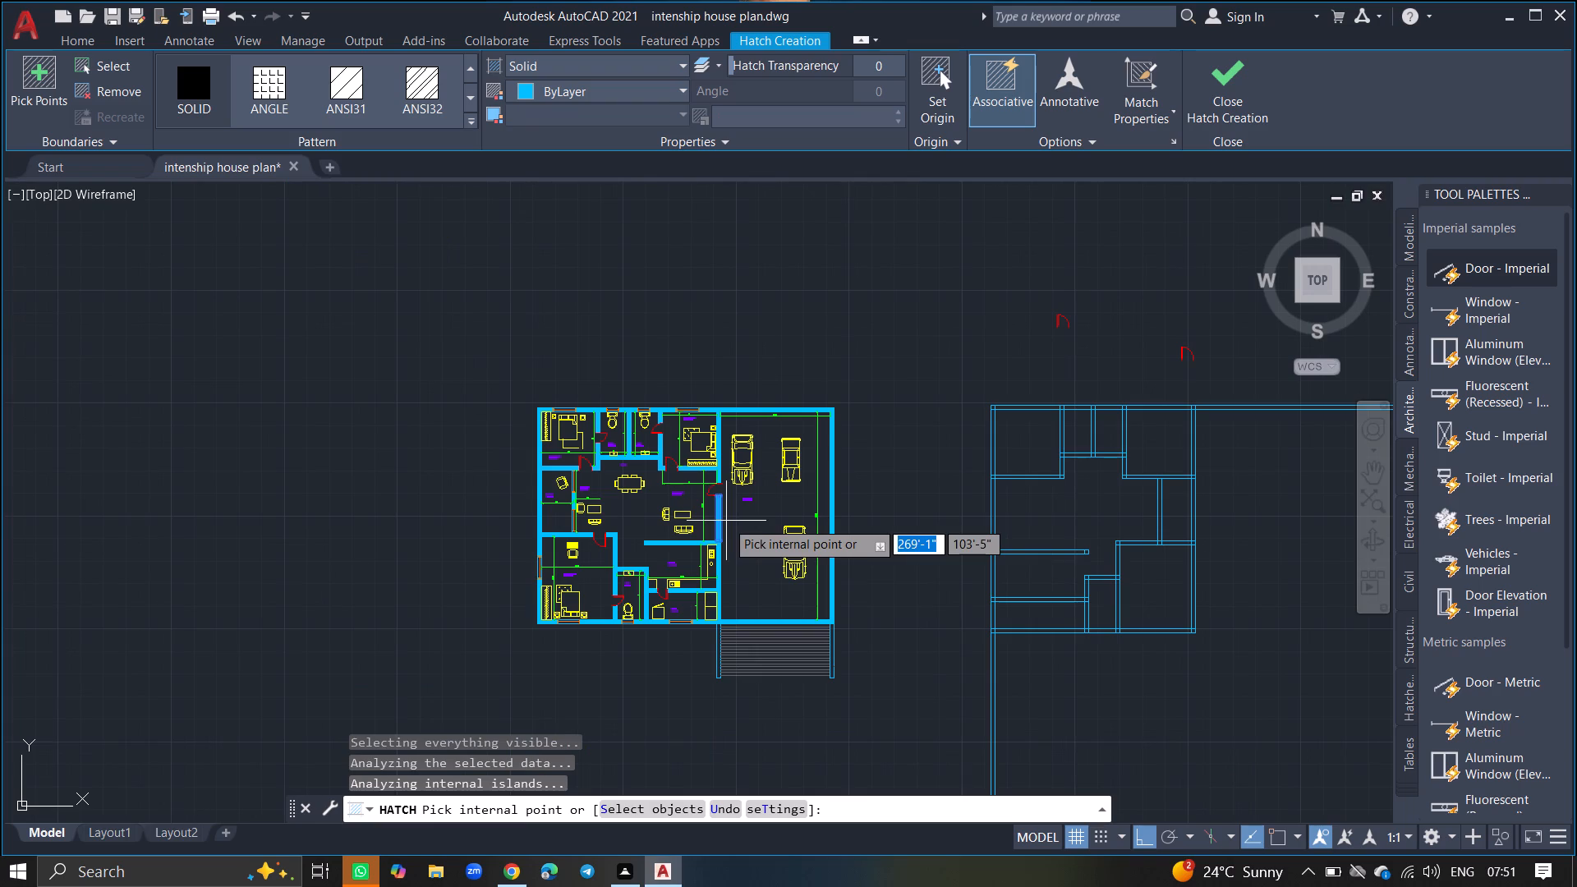
pyautogui.keyDown('ctrl'); pyautogui.scroll(5, 713, 669); pyautogui.keyUp('ctrl')
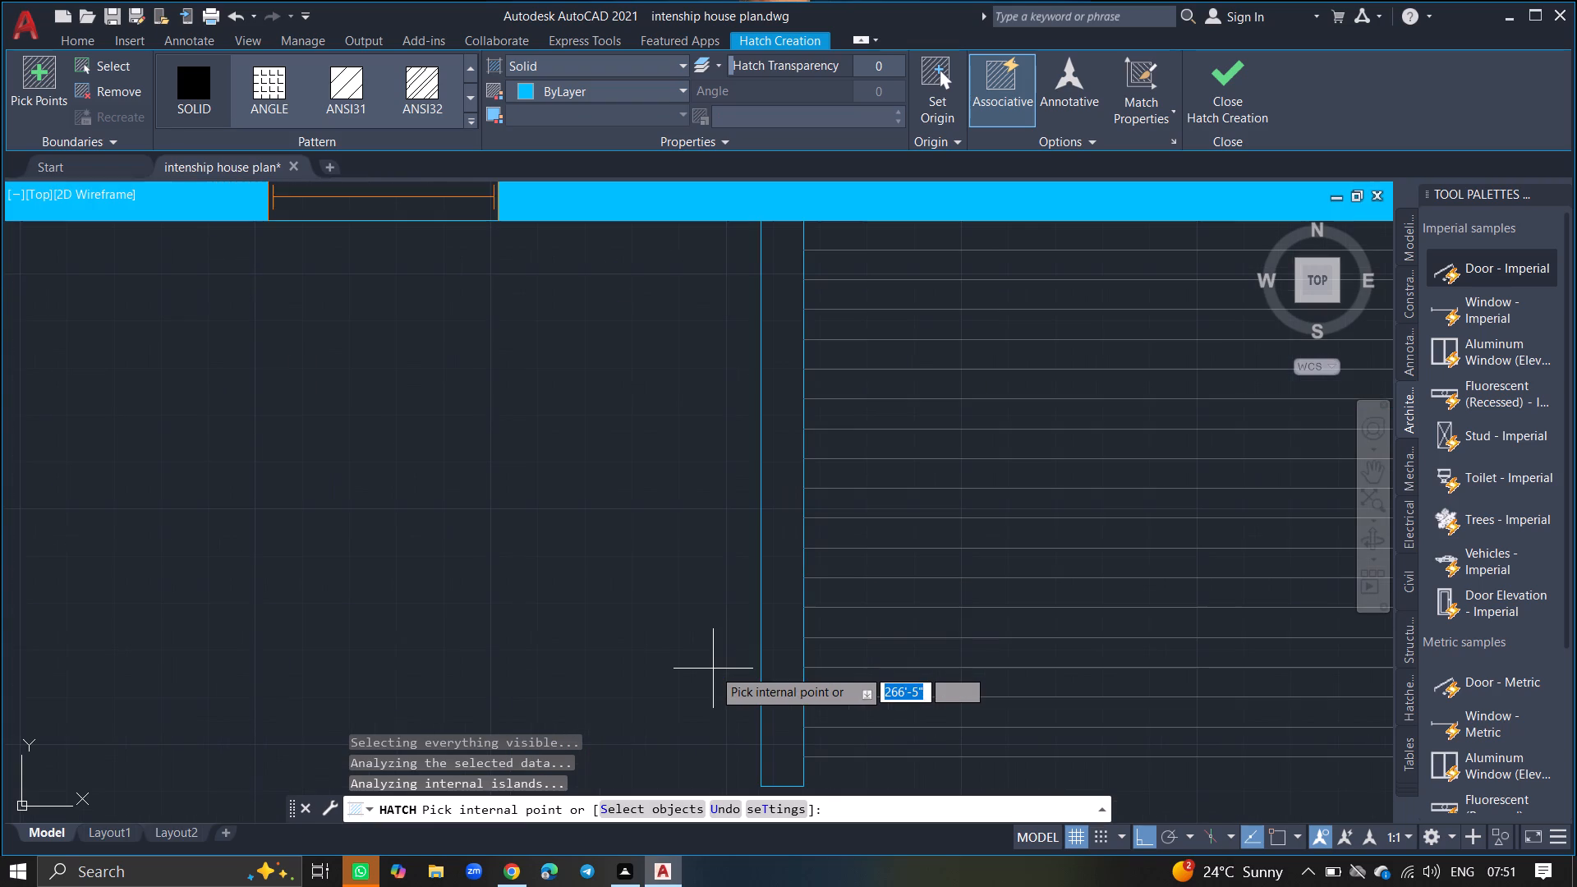
pyautogui.click(770, 628)
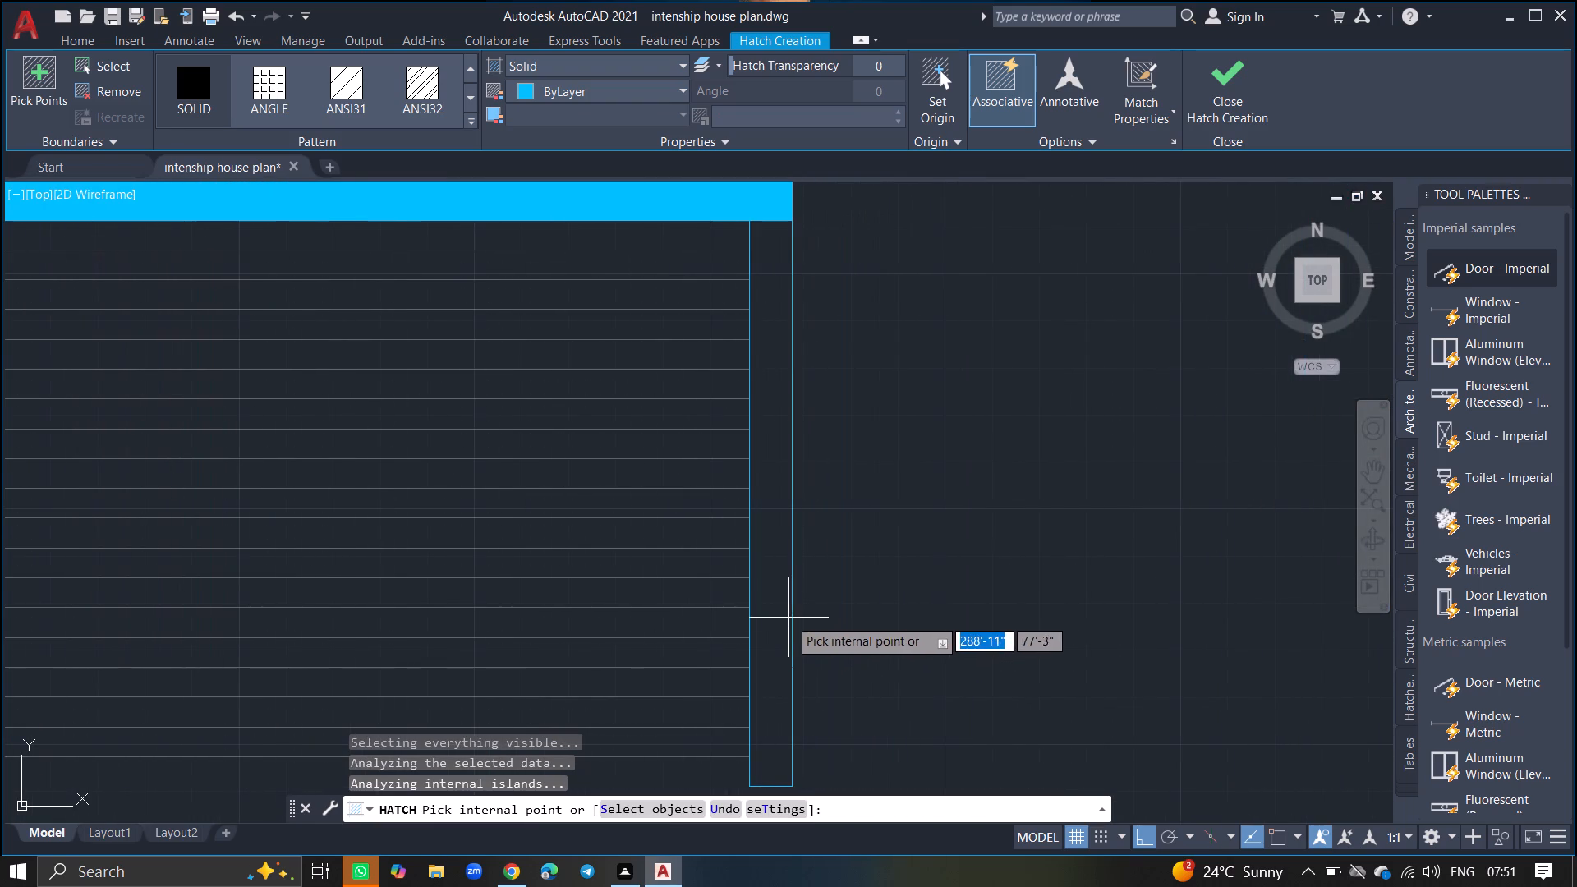
pyautogui.click(771, 617)
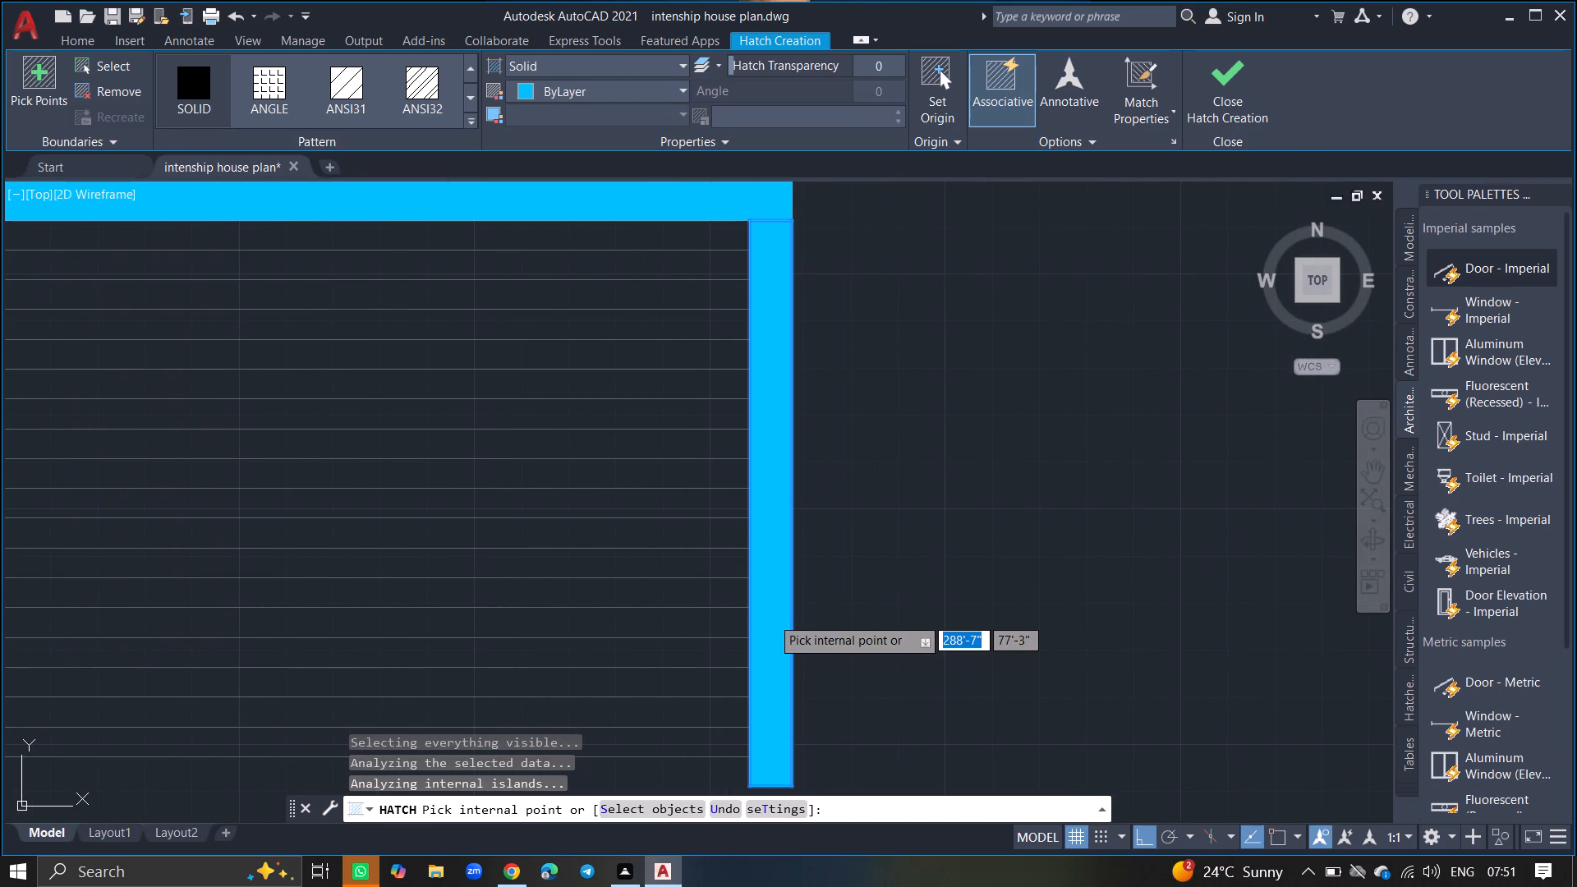
pyautogui.press('Return')
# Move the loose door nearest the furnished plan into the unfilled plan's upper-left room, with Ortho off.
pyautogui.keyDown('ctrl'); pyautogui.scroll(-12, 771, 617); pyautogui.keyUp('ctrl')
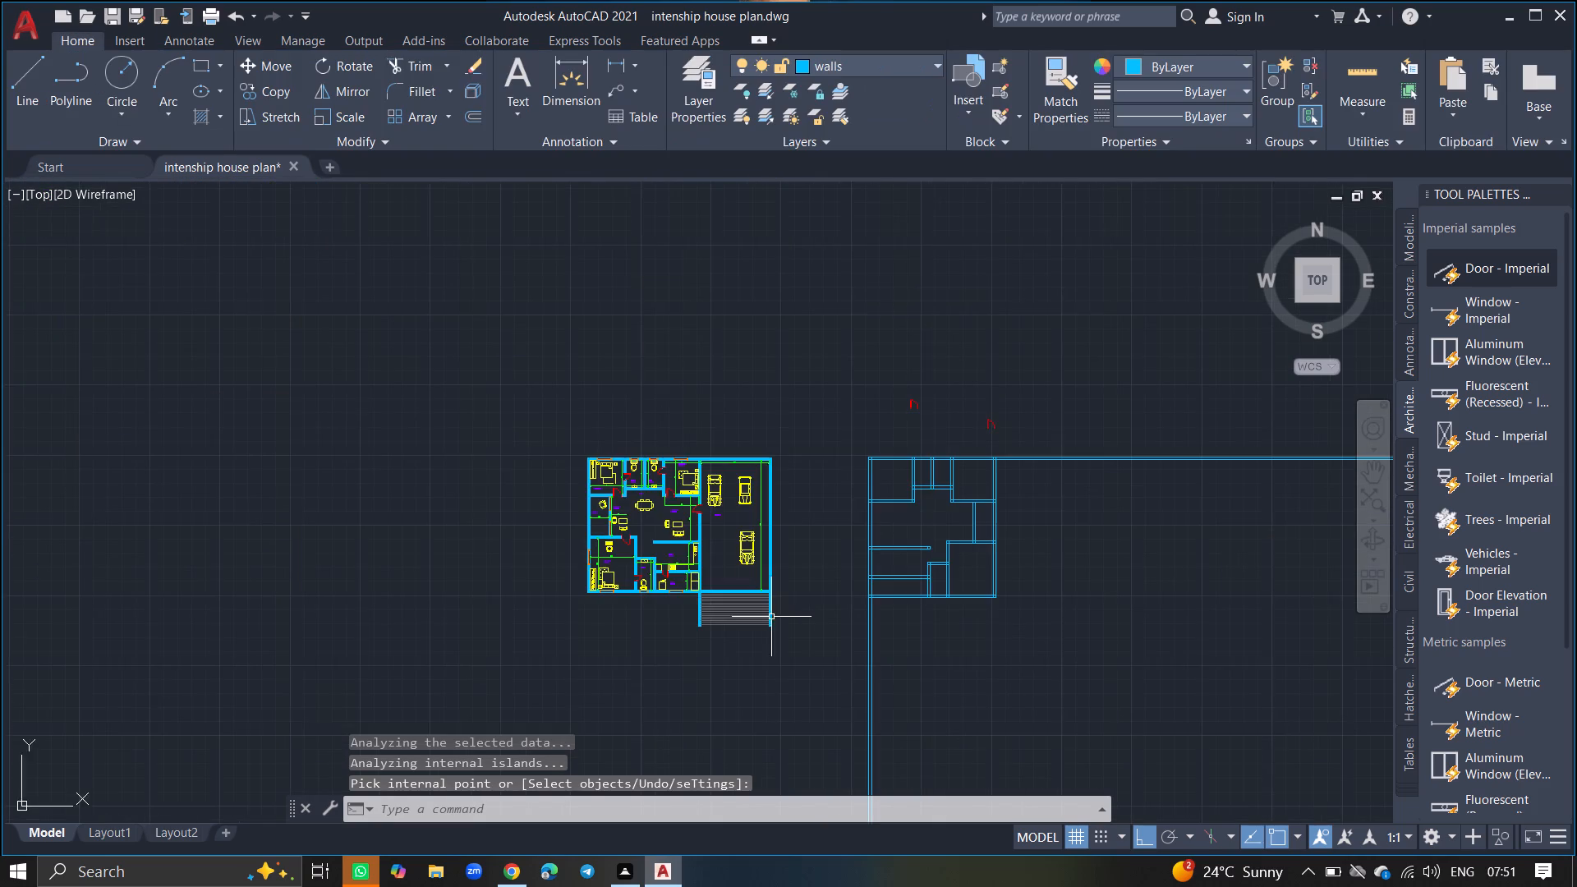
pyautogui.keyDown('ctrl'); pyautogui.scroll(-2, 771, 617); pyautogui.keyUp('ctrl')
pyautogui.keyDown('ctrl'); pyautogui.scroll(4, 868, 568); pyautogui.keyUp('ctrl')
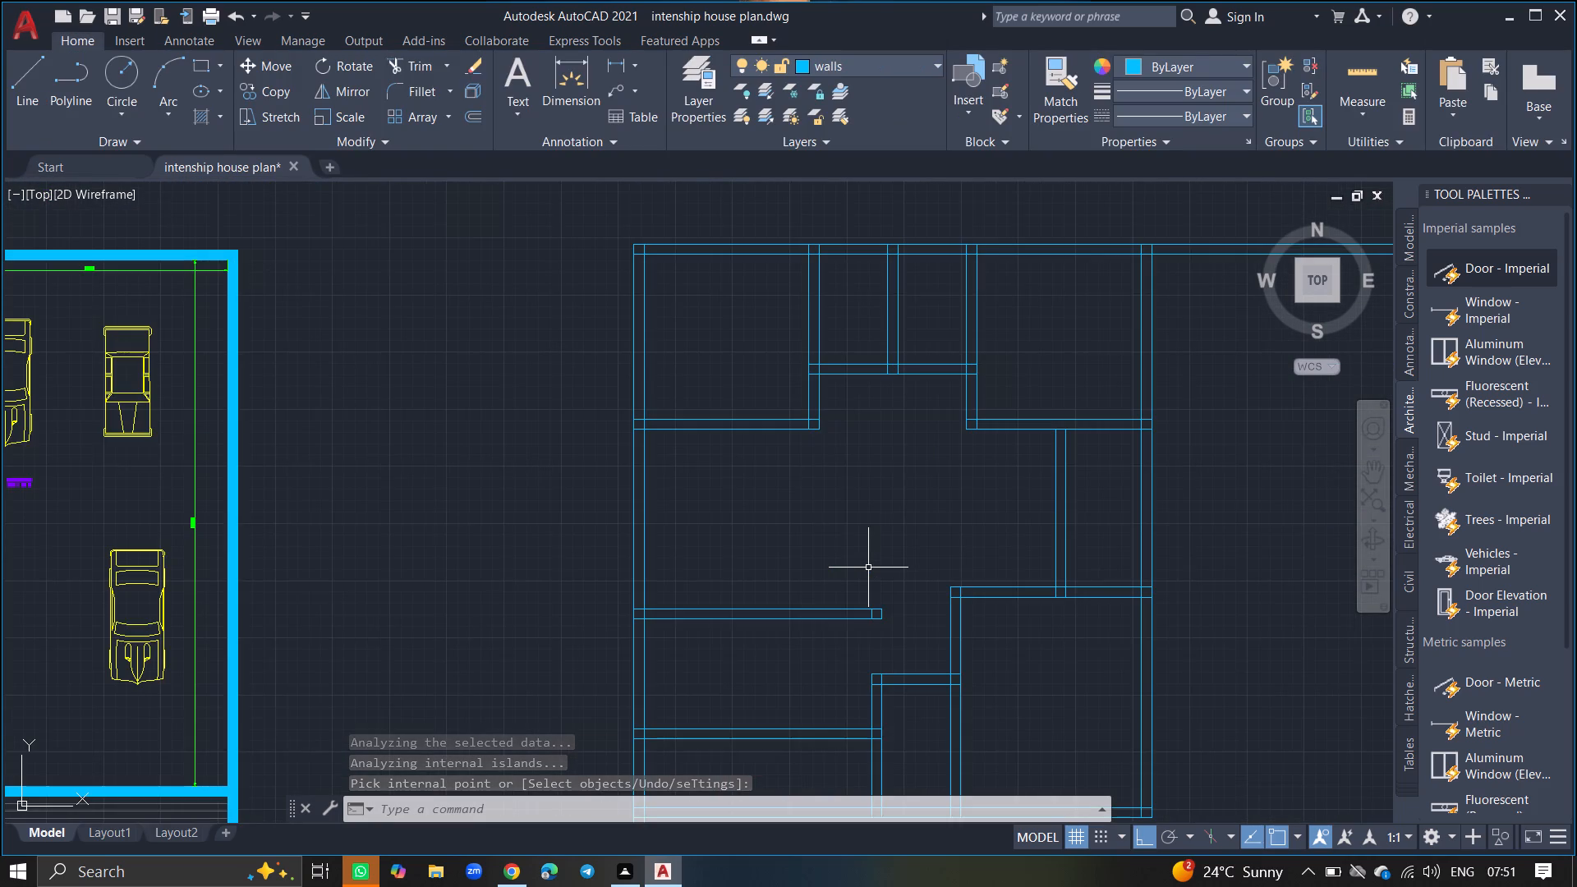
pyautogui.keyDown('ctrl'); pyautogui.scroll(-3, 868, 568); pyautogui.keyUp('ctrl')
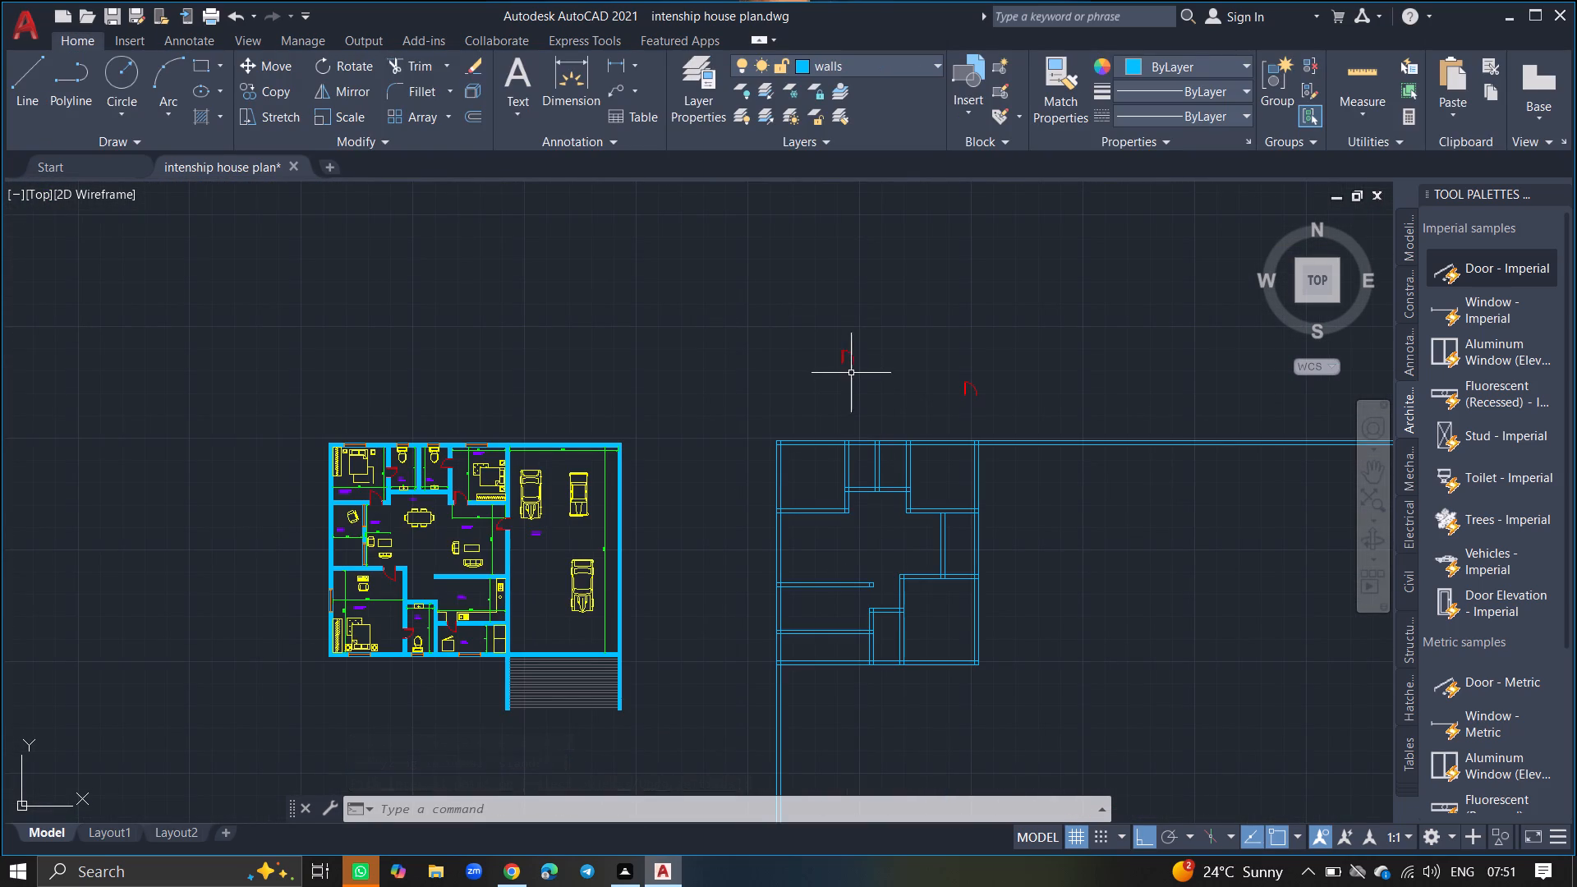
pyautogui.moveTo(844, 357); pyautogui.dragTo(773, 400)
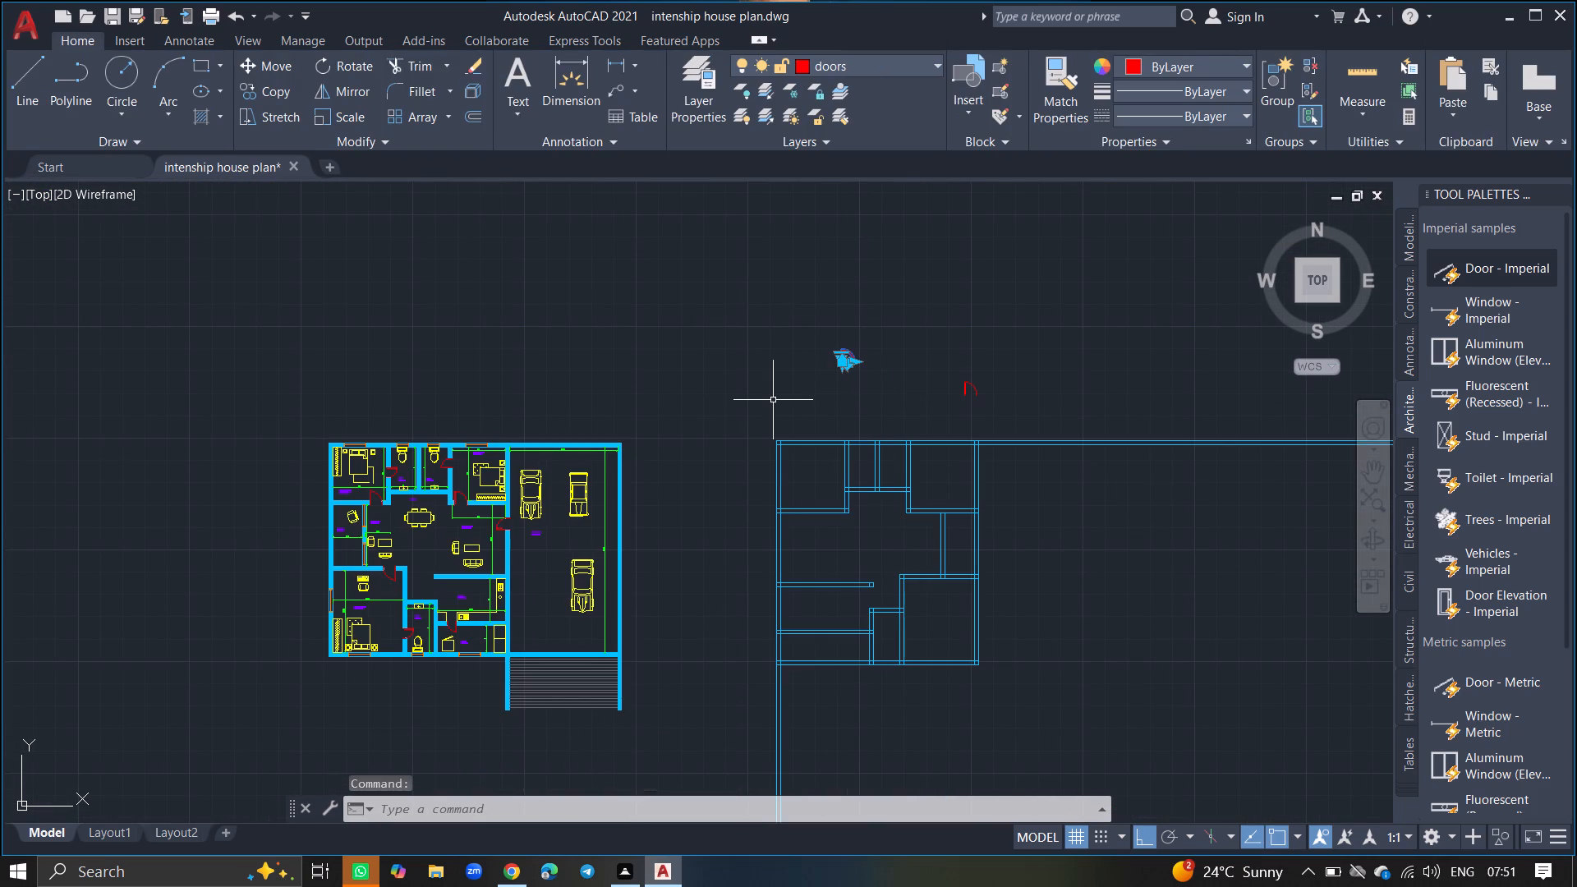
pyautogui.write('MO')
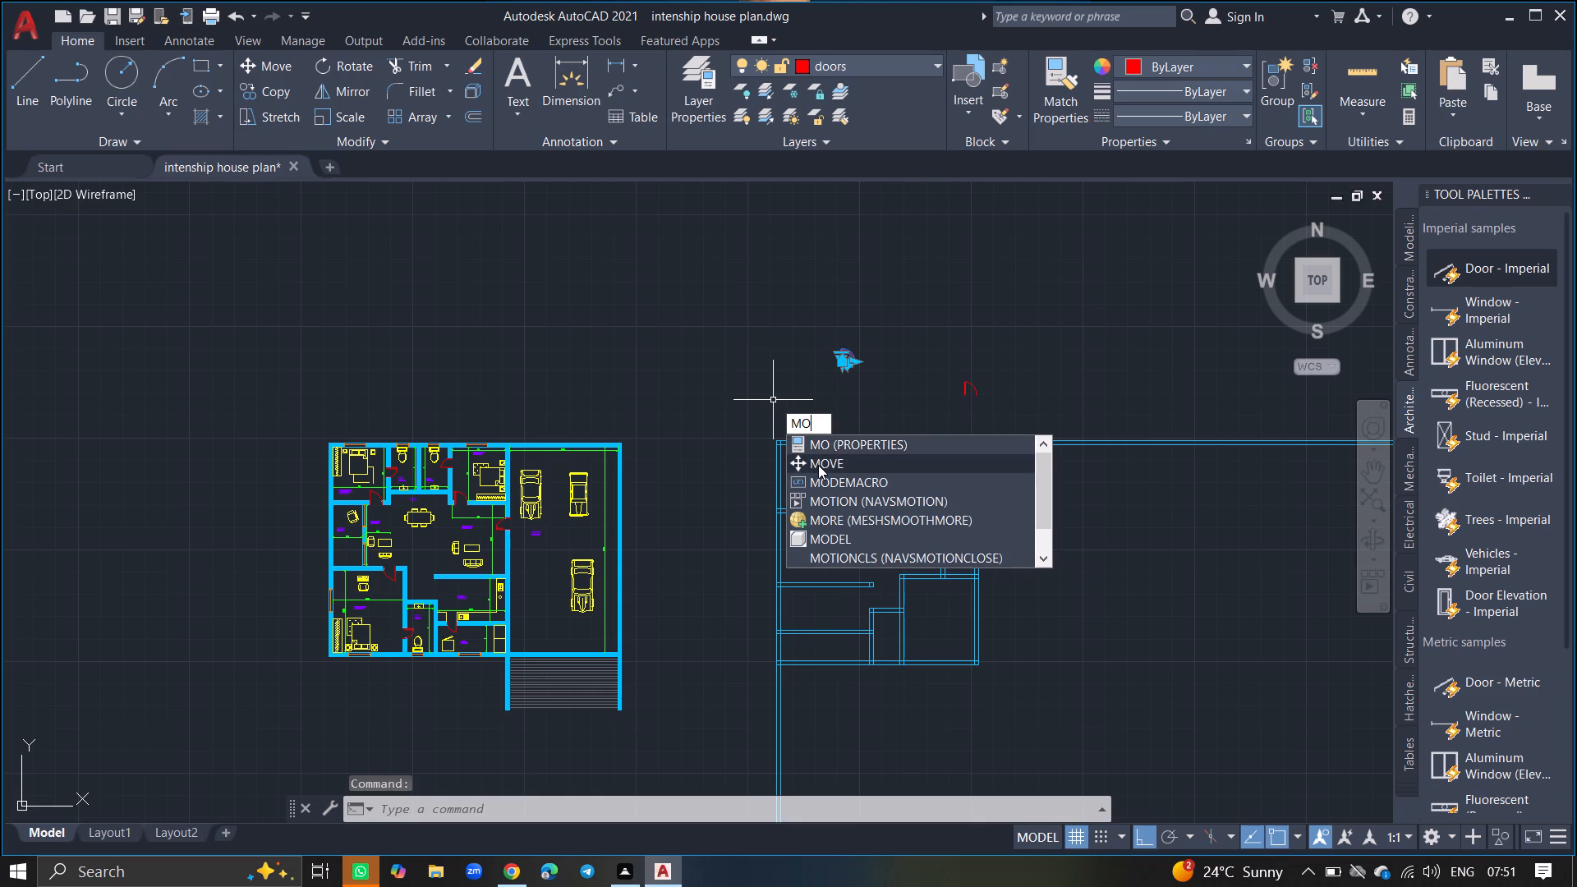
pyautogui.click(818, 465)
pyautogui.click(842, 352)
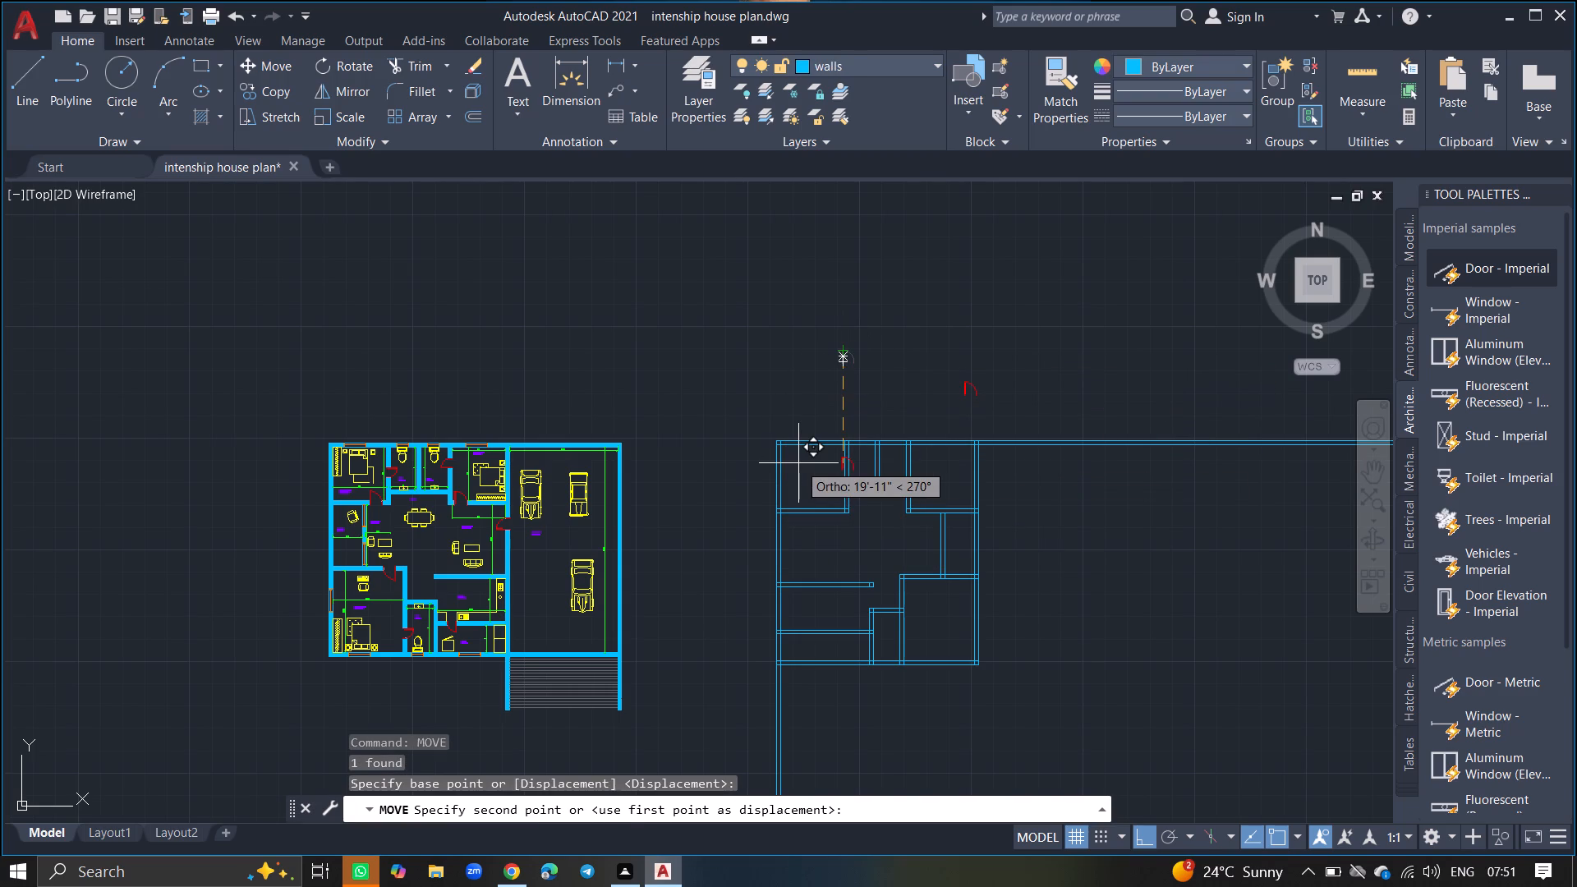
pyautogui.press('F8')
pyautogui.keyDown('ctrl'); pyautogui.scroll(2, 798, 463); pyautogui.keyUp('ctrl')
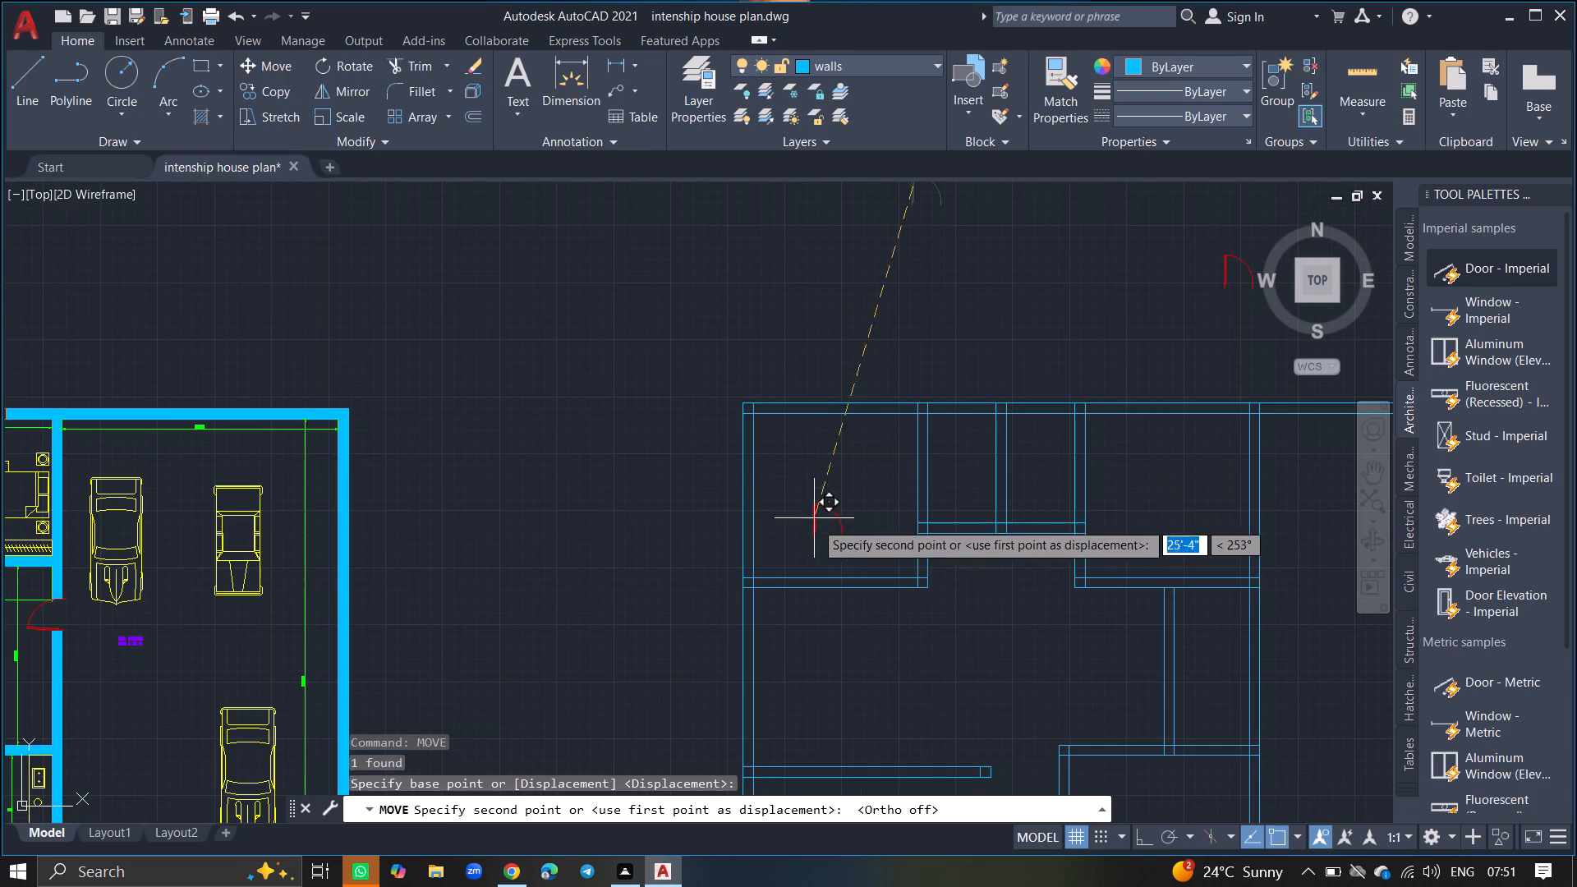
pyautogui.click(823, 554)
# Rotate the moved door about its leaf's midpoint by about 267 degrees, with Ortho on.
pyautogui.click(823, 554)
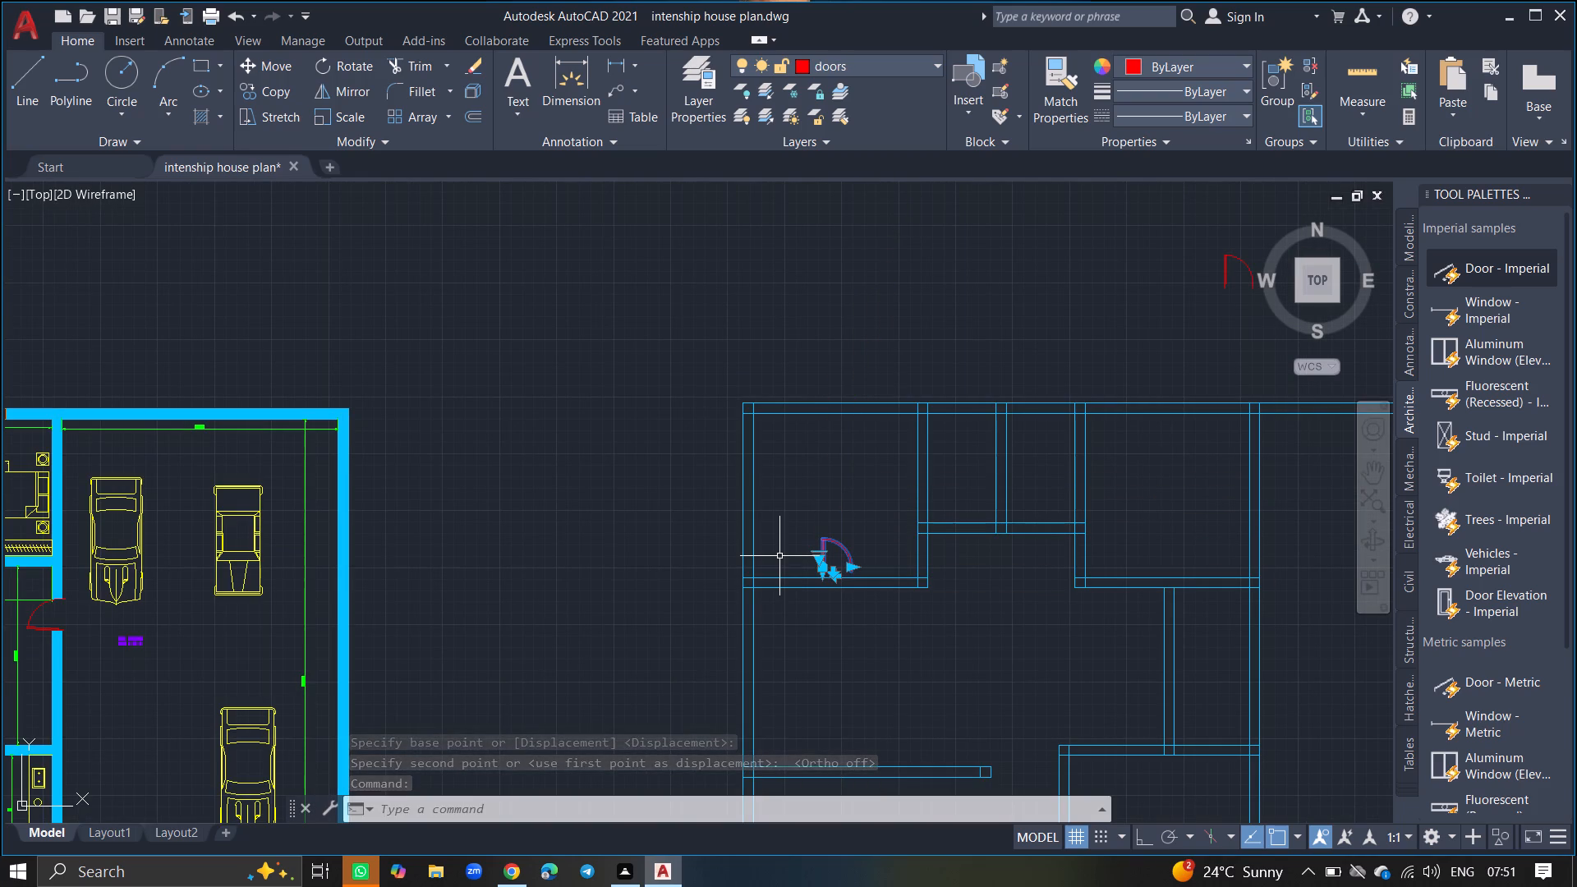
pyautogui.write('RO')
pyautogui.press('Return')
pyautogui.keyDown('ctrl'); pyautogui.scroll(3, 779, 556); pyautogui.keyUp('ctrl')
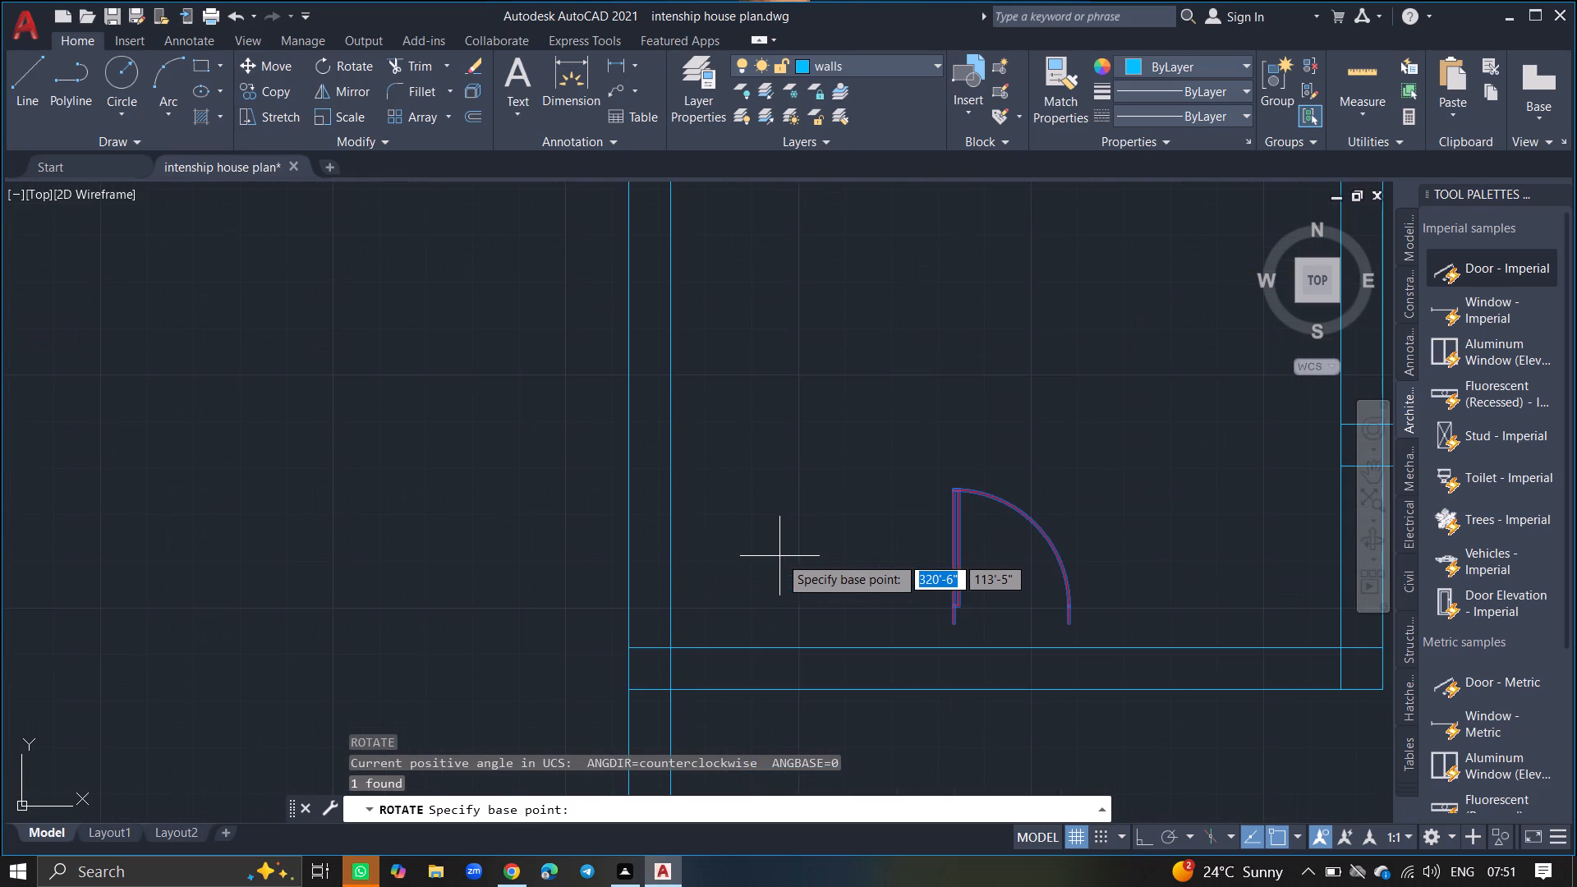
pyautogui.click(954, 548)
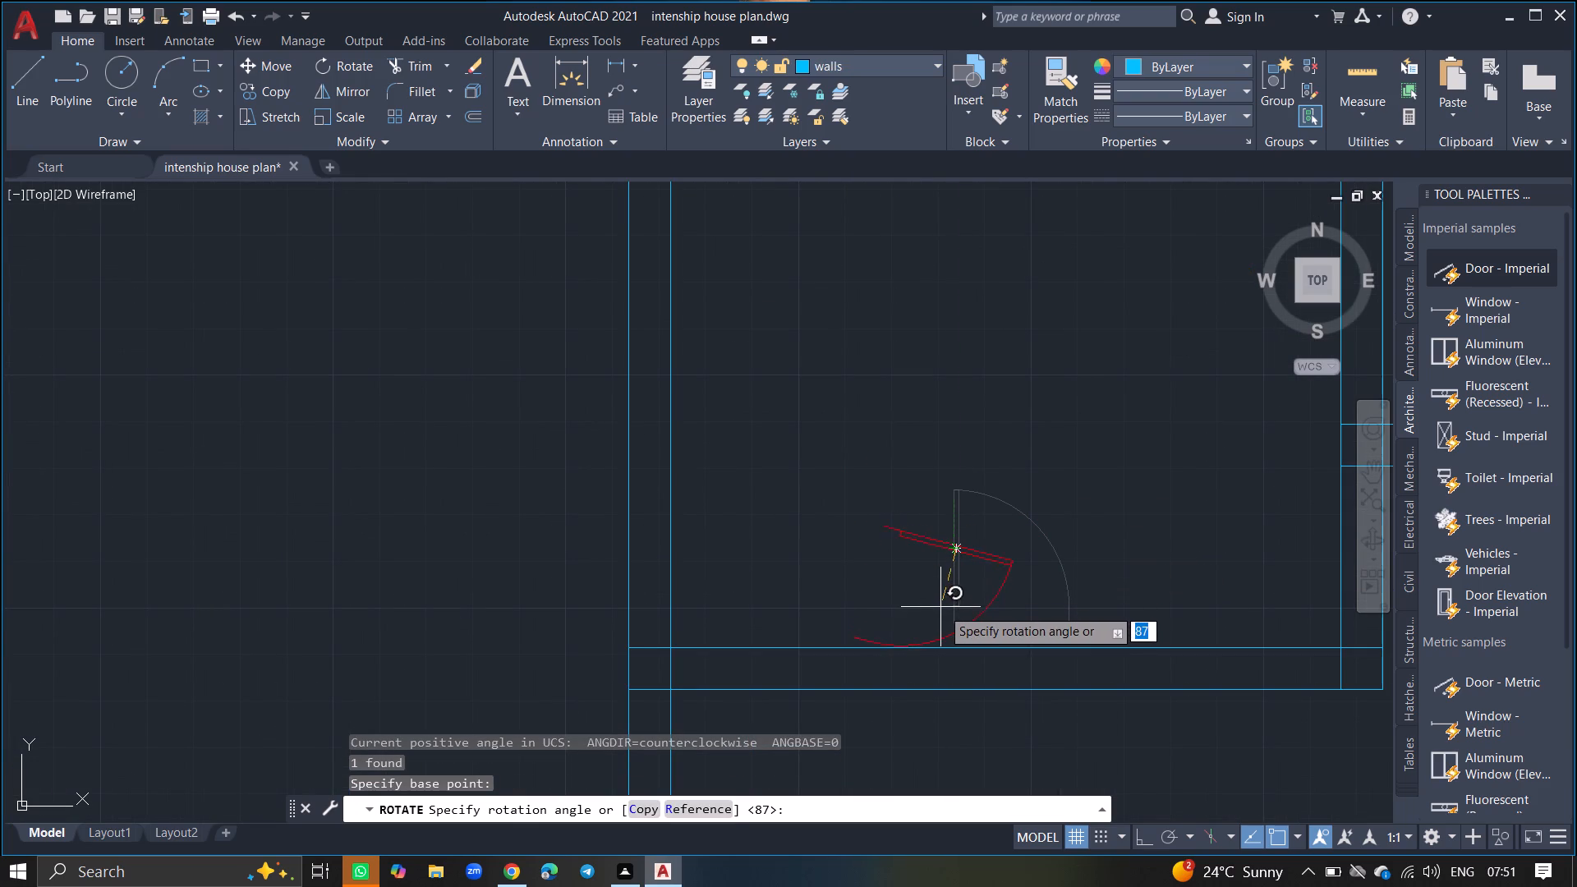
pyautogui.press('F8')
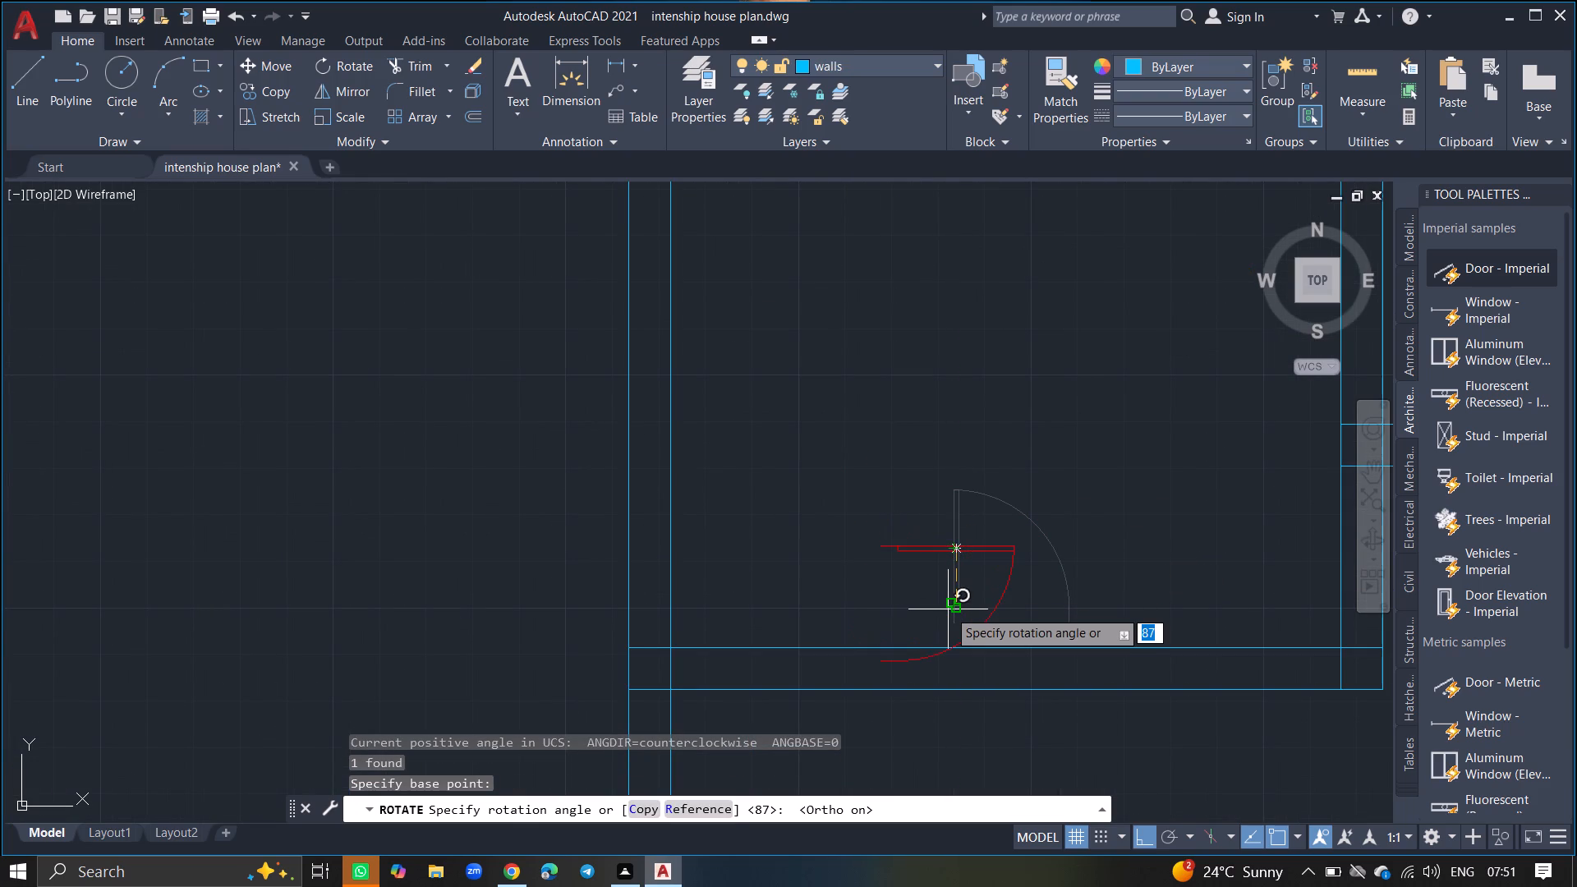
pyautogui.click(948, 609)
# Delete the rotated door from the unfilled plan's upper-left room.
pyautogui.keyDown('ctrl'); pyautogui.scroll(-3, 948, 609); pyautogui.keyUp('ctrl')
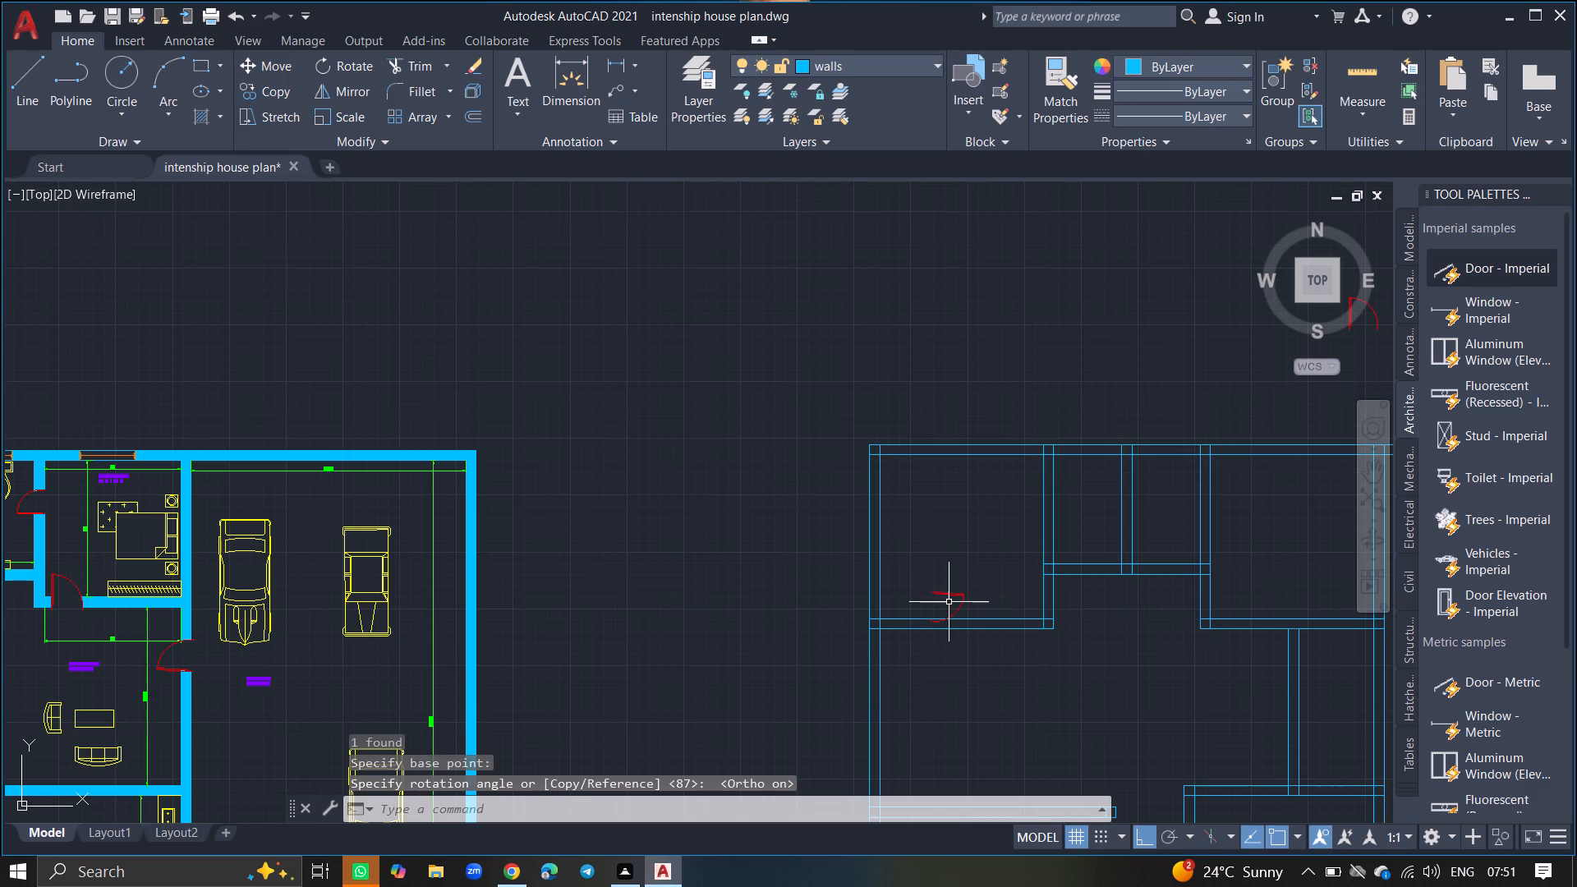
pyautogui.click(949, 595)
pyautogui.press('Delete')
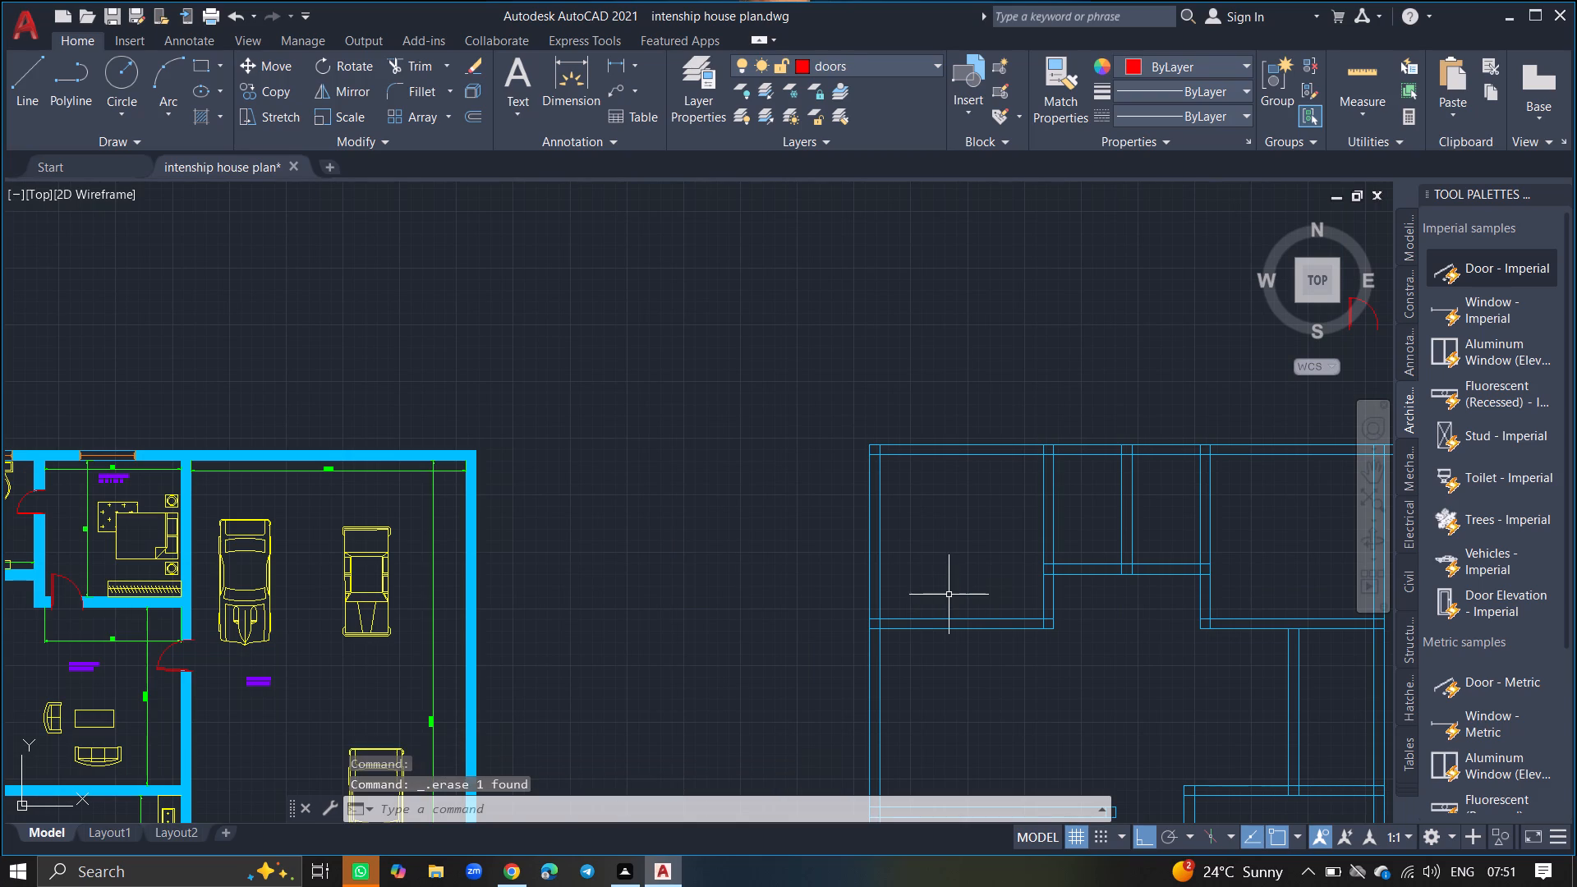
# Rotate the remaining loose door above the unfilled plan about its leaf's midpoint so the leaf lies horizontal with the swing below.
pyautogui.keyDown('ctrl'); pyautogui.scroll(-3, 949, 595); pyautogui.keyUp('ctrl')
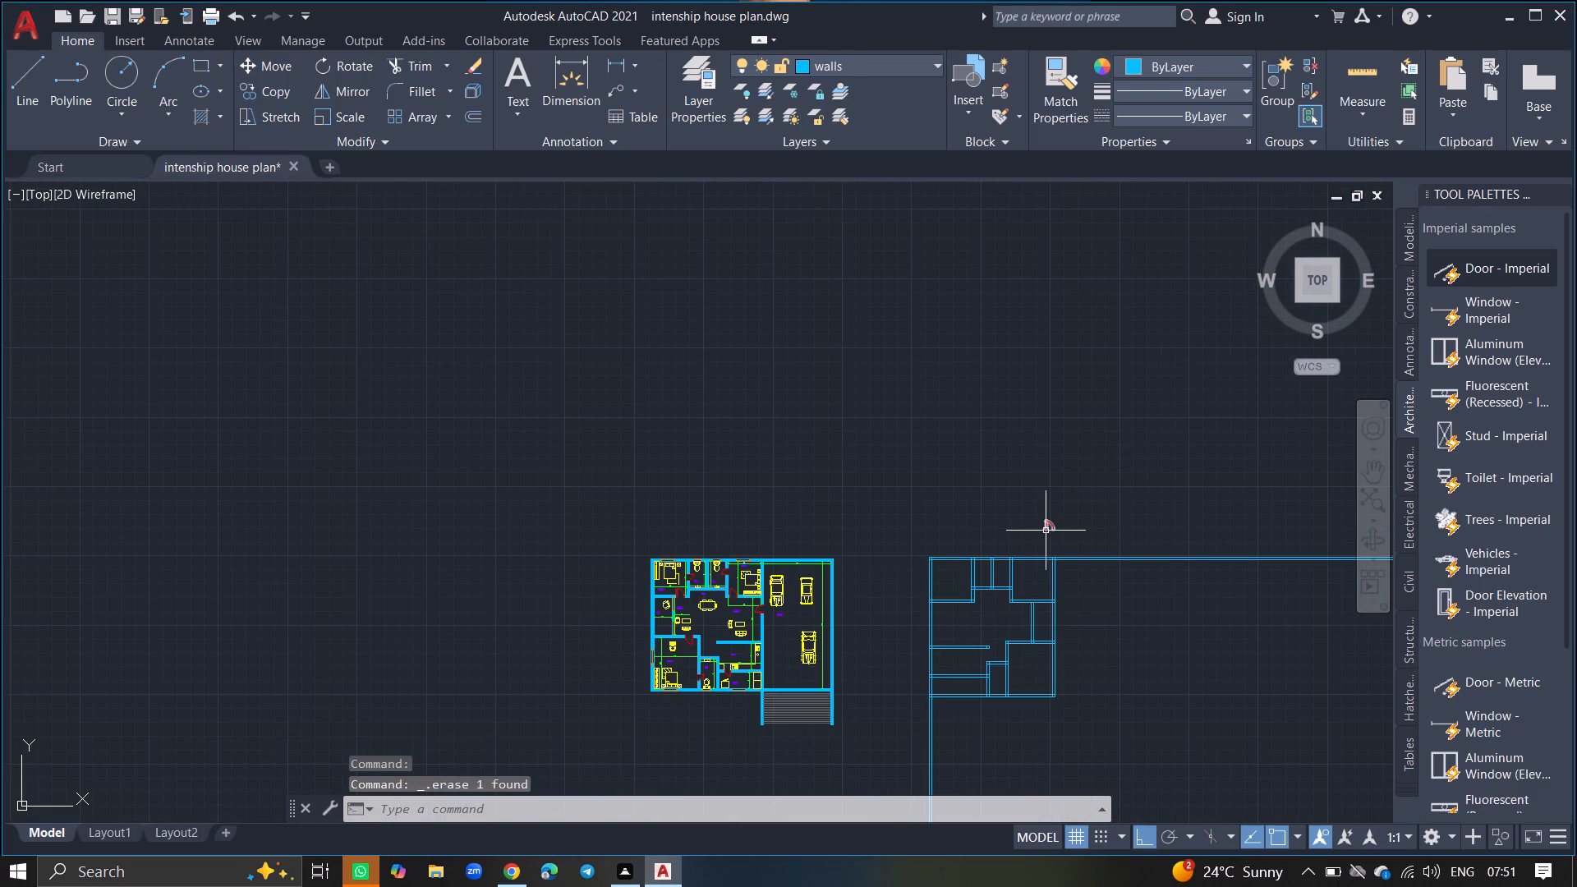
pyautogui.click(1046, 531)
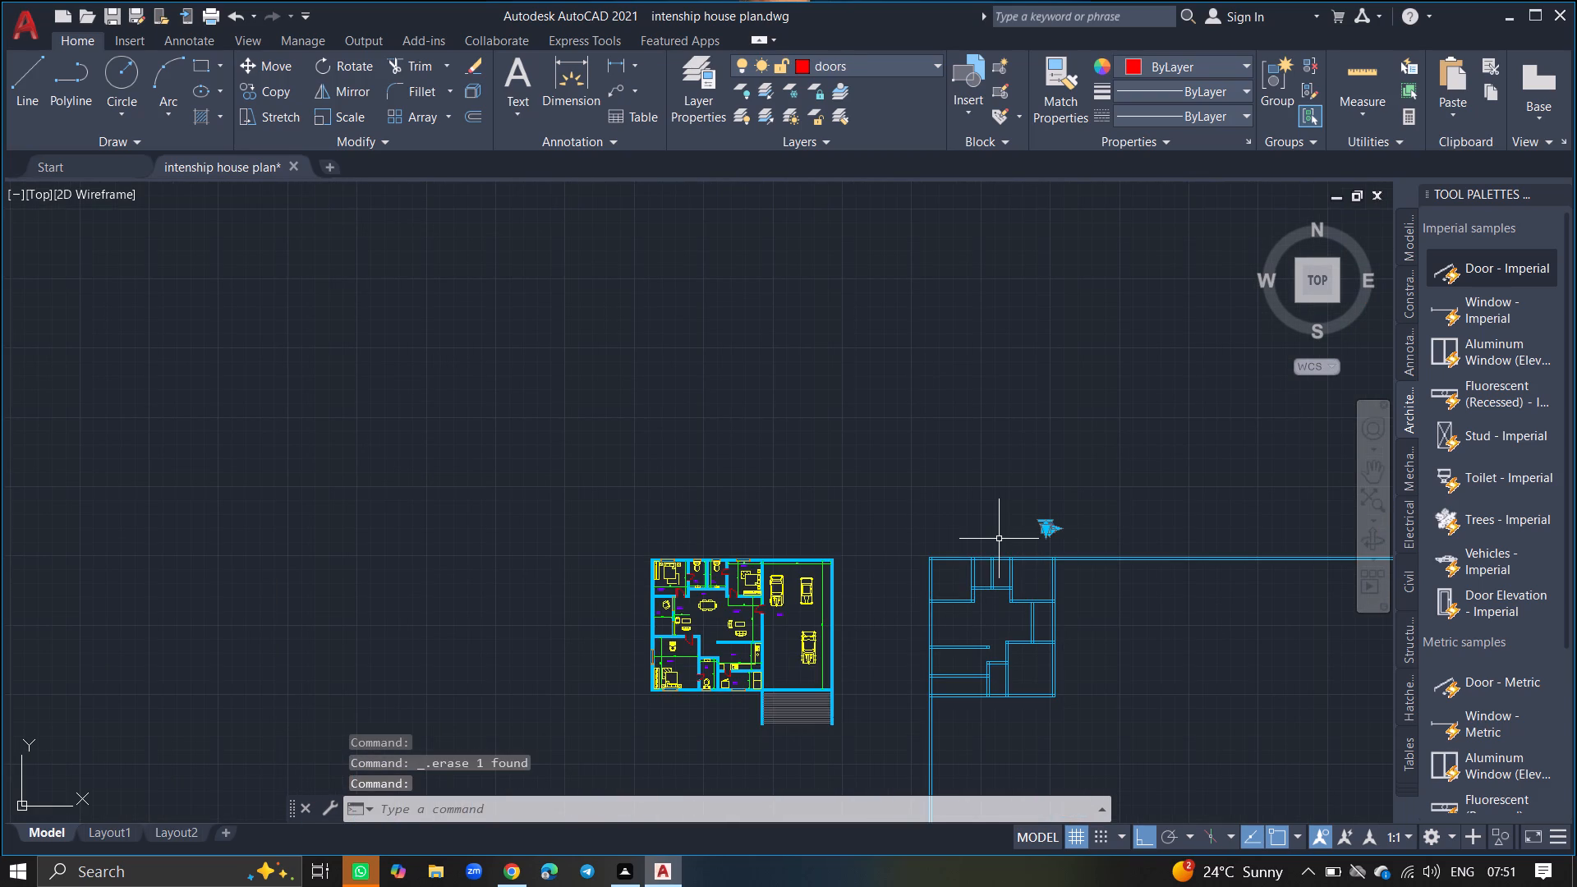
pyautogui.write('RO')
pyautogui.press('Return')
pyautogui.keyDown('ctrl'); pyautogui.scroll(4, 999, 539); pyautogui.keyUp('ctrl')
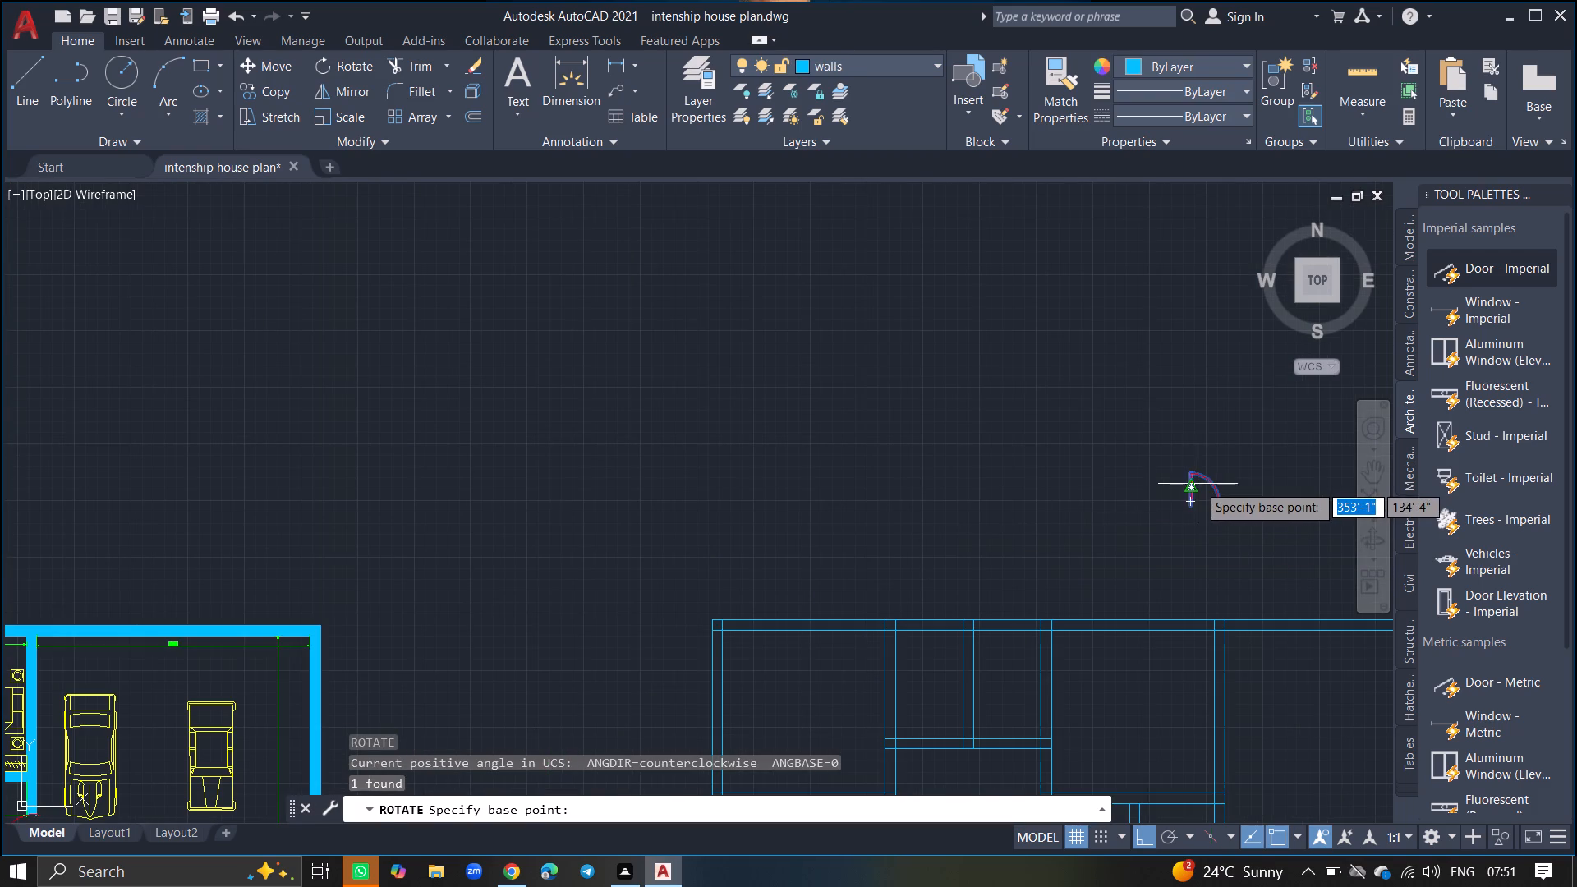
pyautogui.click(1192, 487)
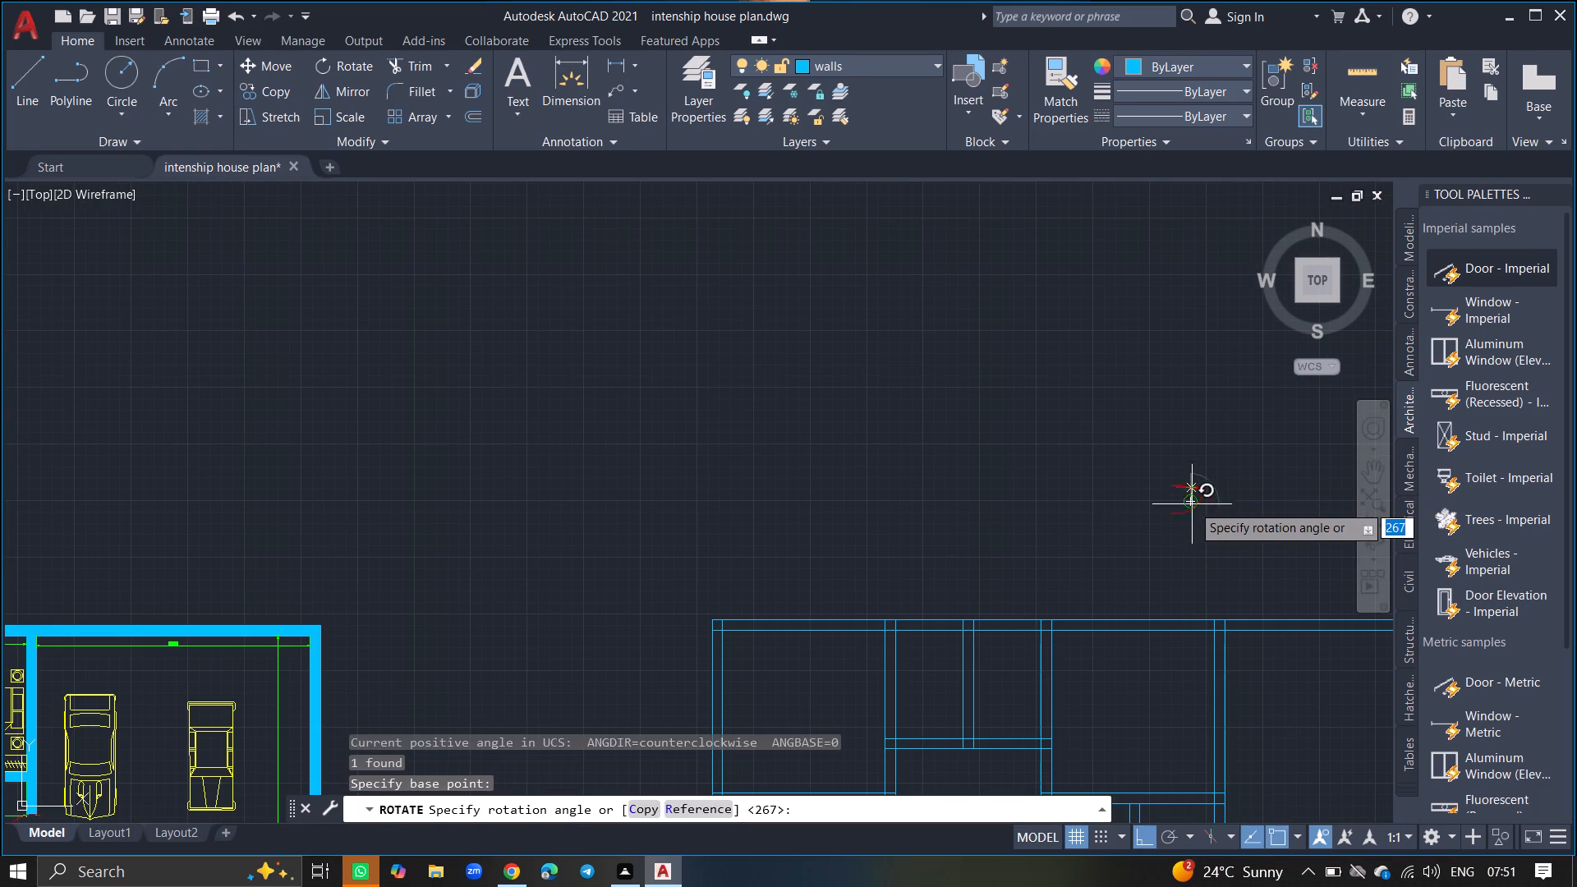
pyautogui.click(1187, 551)
# Move the rotated door into the unfilled plan's upper-left room, near its lower-right corner, with Ortho off.
pyautogui.click(1188, 511)
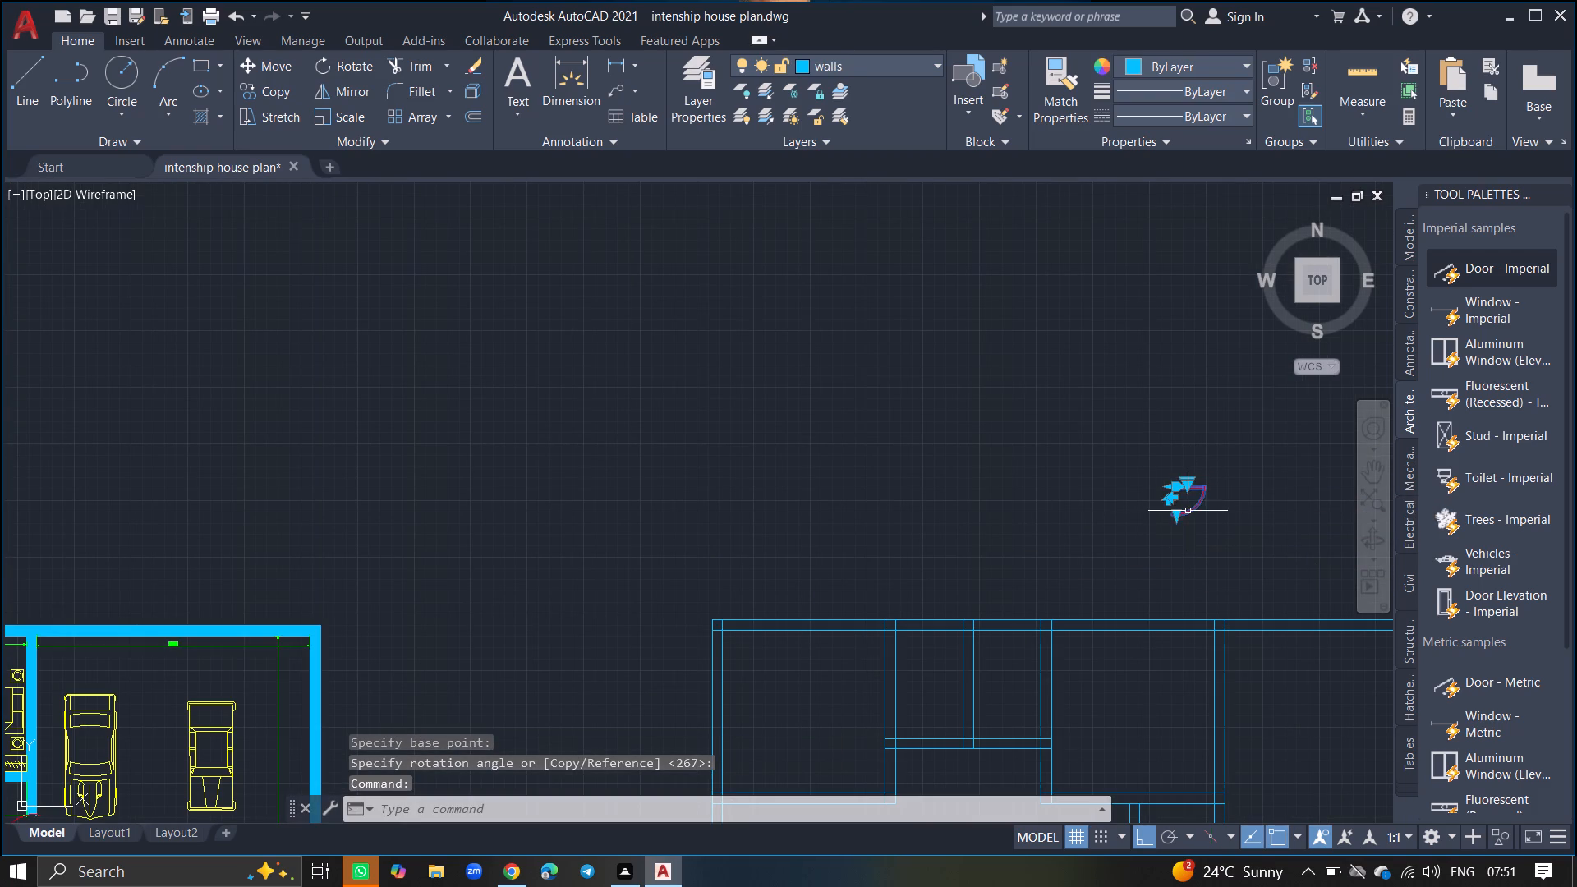
pyautogui.write('MOVE')
pyautogui.press('Return')
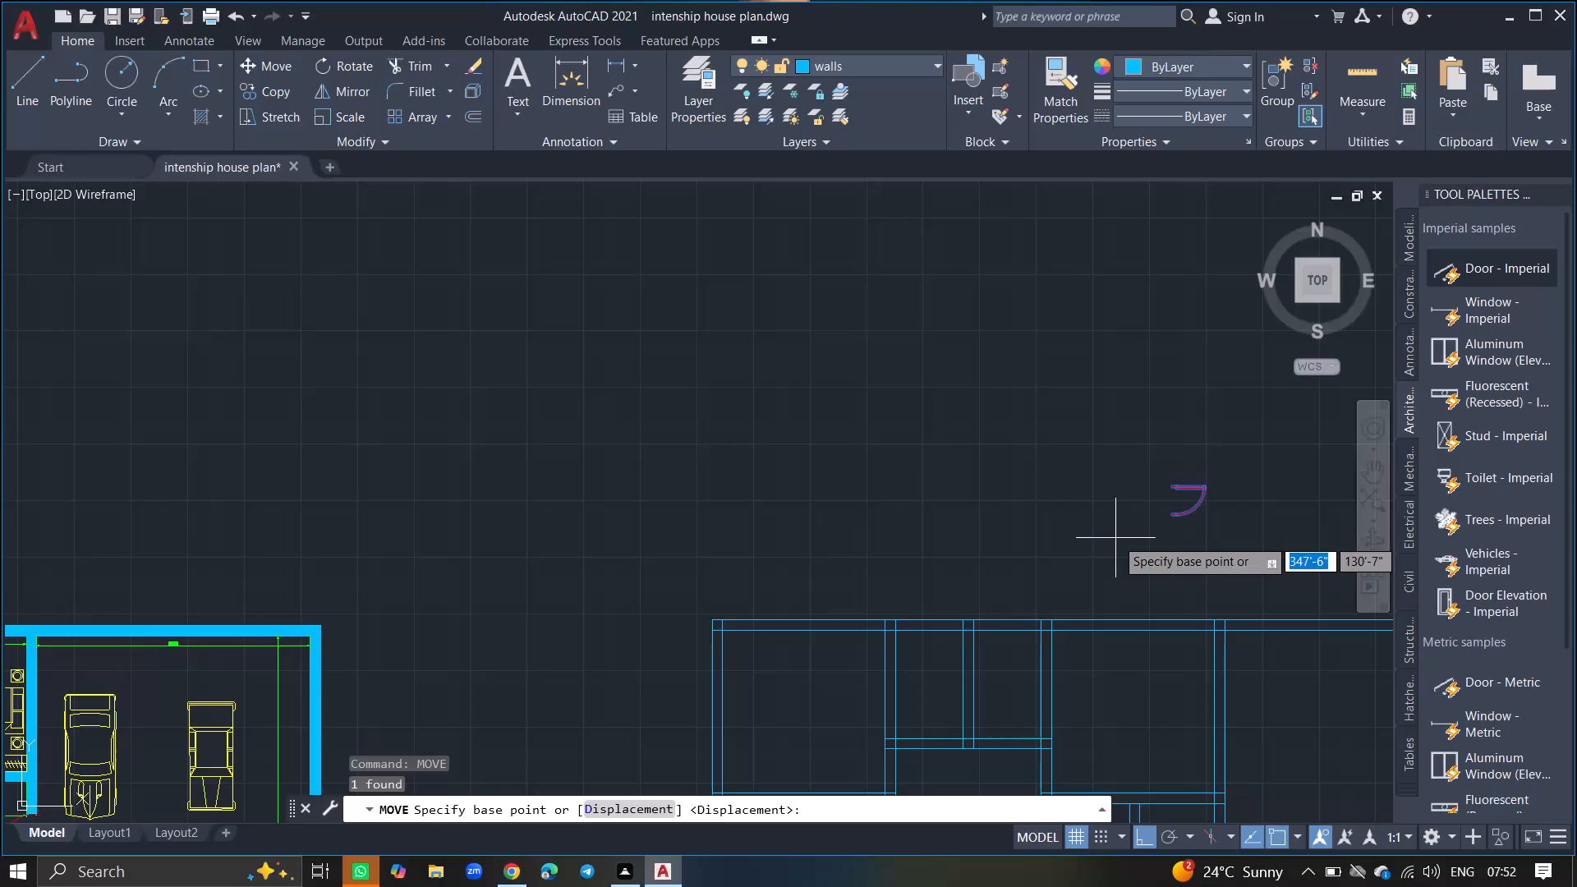
pyautogui.click(1192, 485)
pyautogui.keyDown('ctrl'); pyautogui.scroll(-3, 1035, 472); pyautogui.keyUp('ctrl')
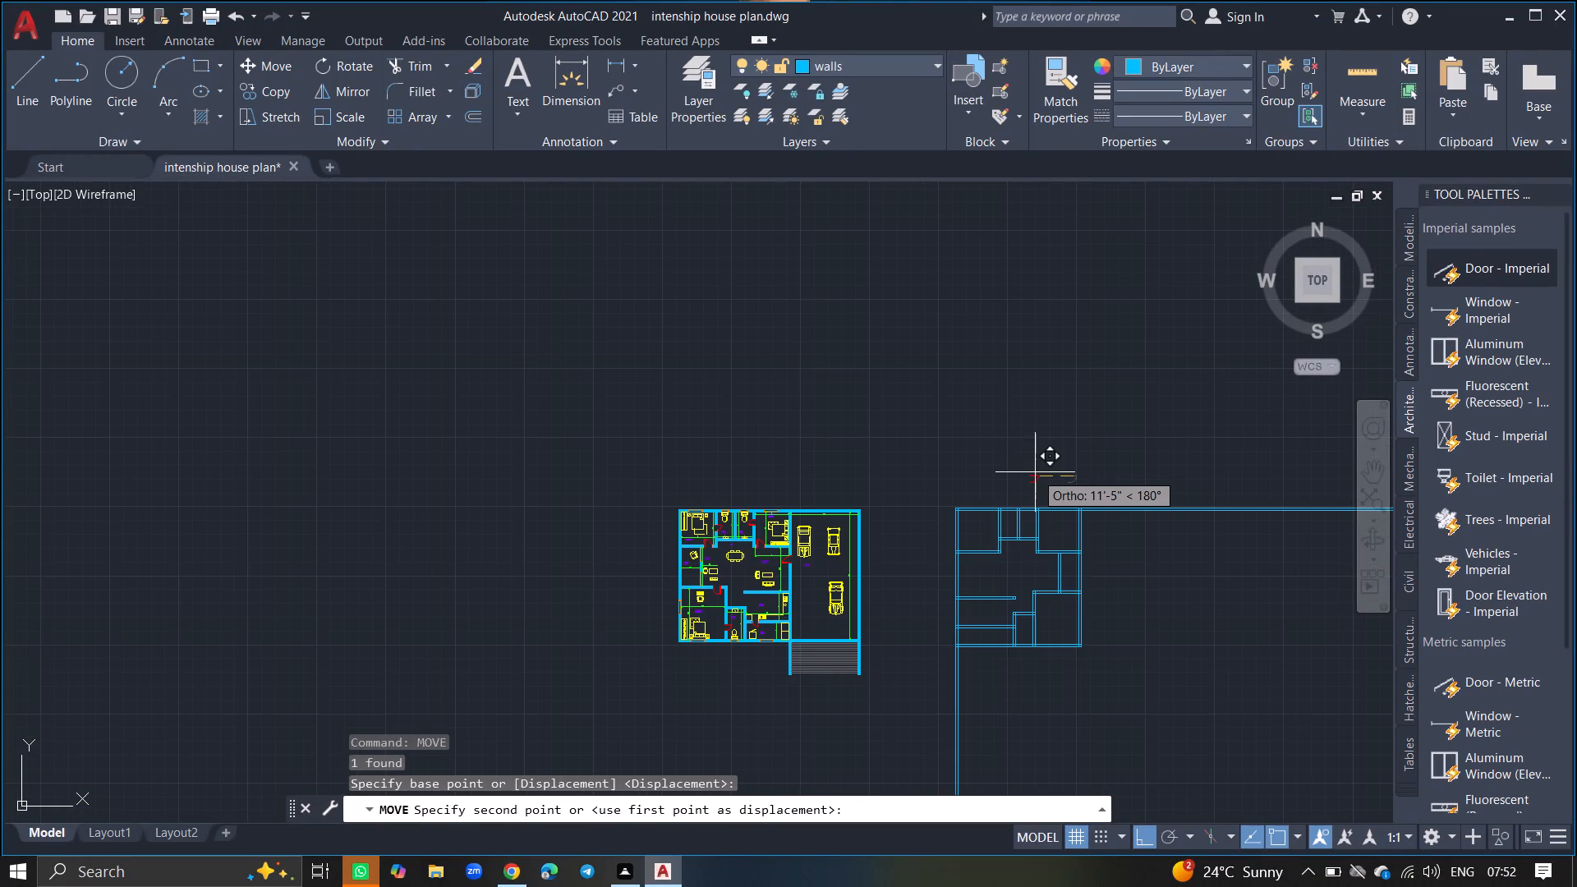
pyautogui.press('F8')
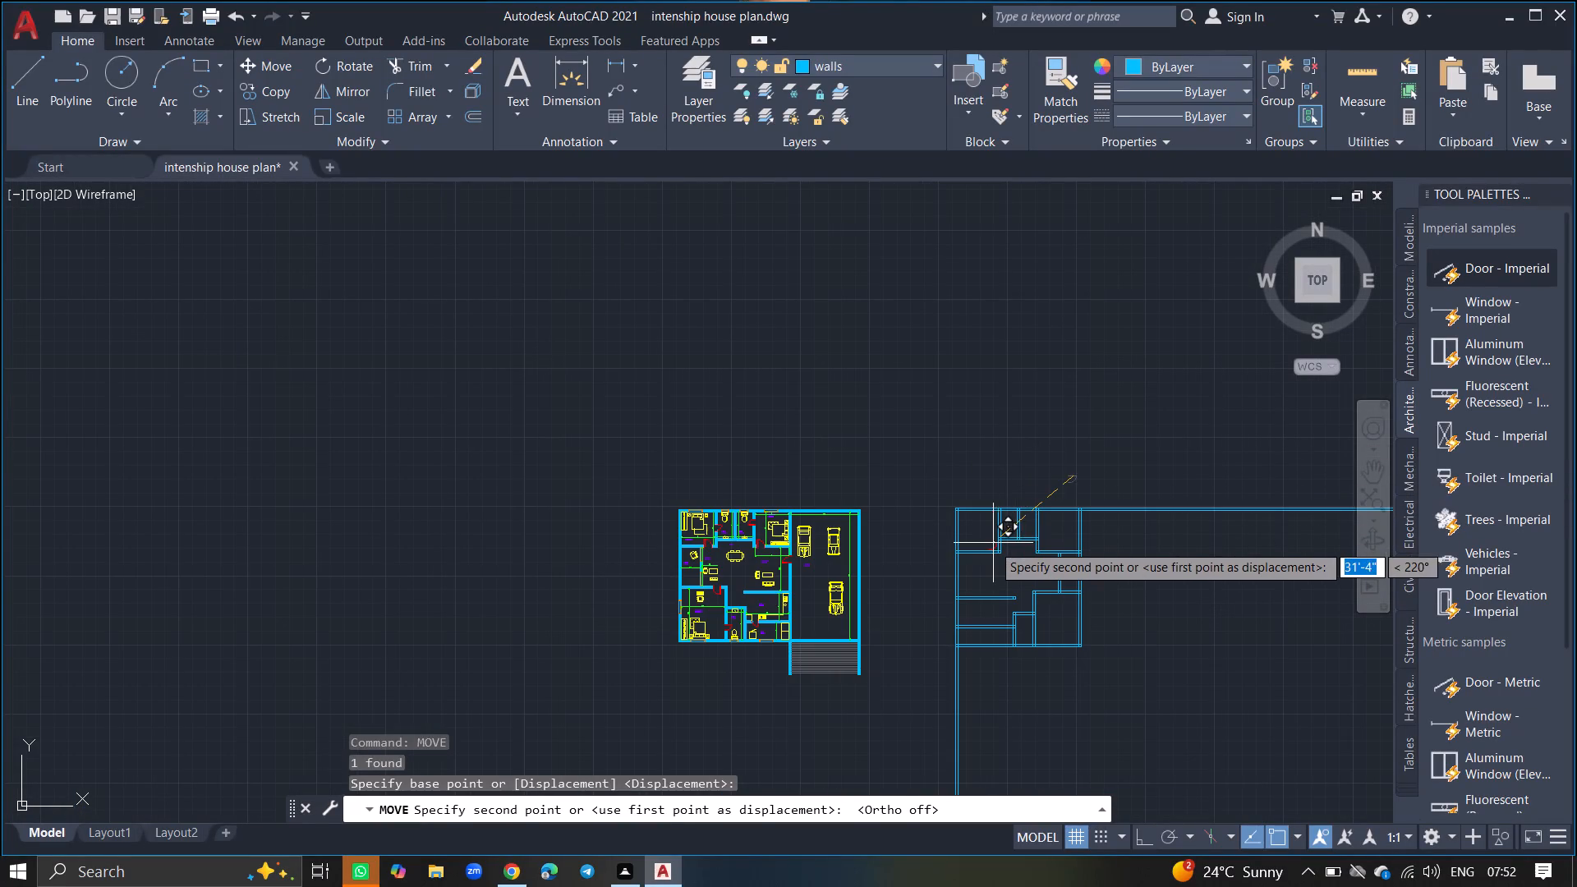
pyautogui.keyDown('ctrl'); pyautogui.scroll(5, 990, 547); pyautogui.keyUp('ctrl')
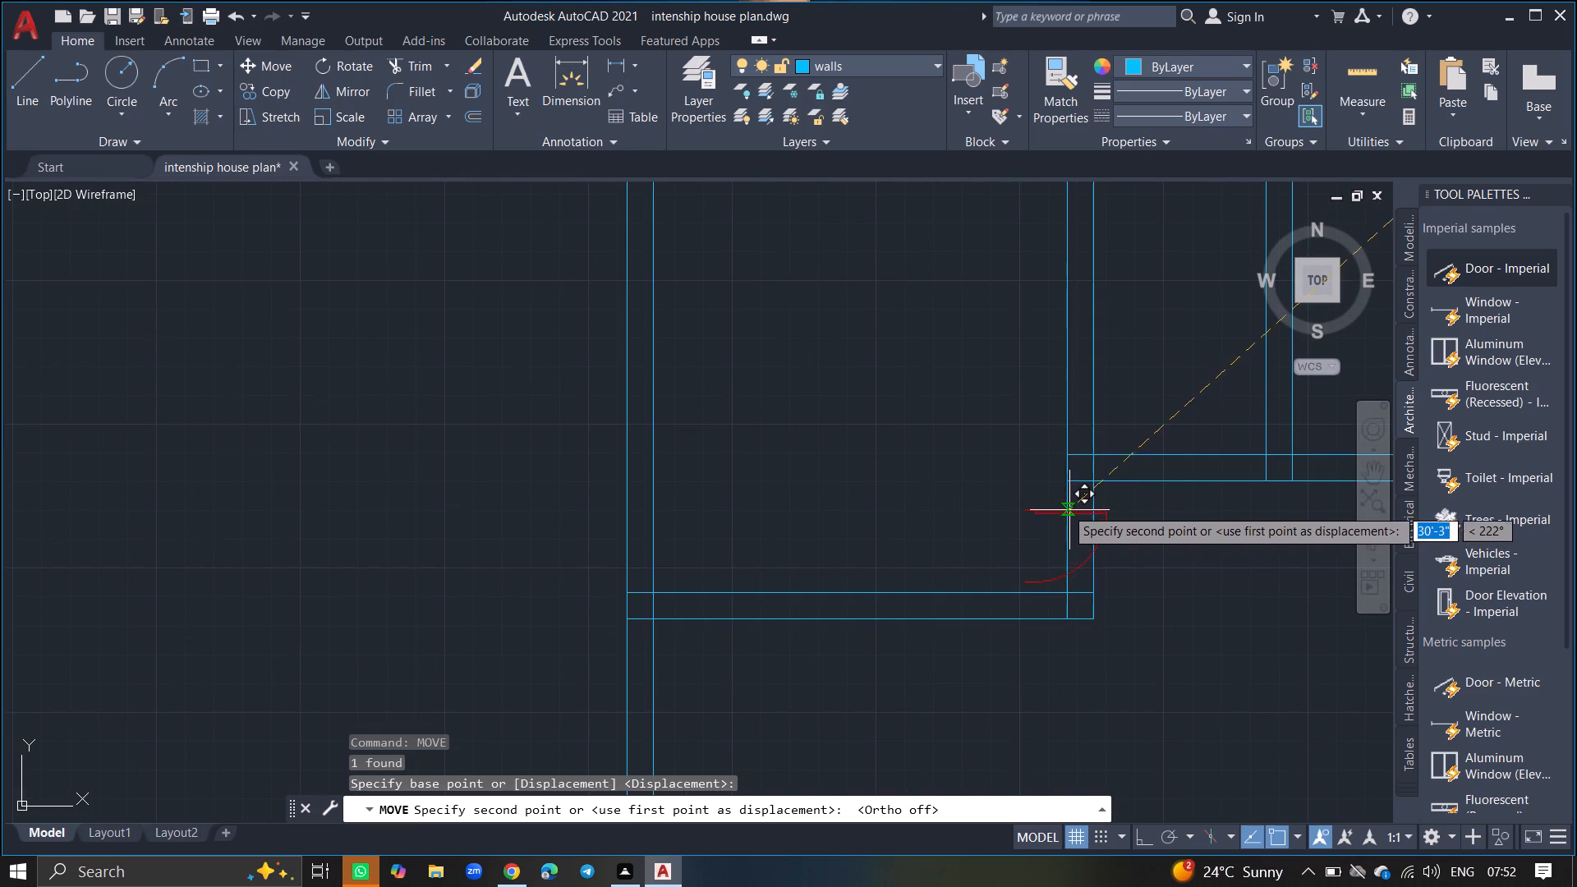
pyautogui.click(997, 512)
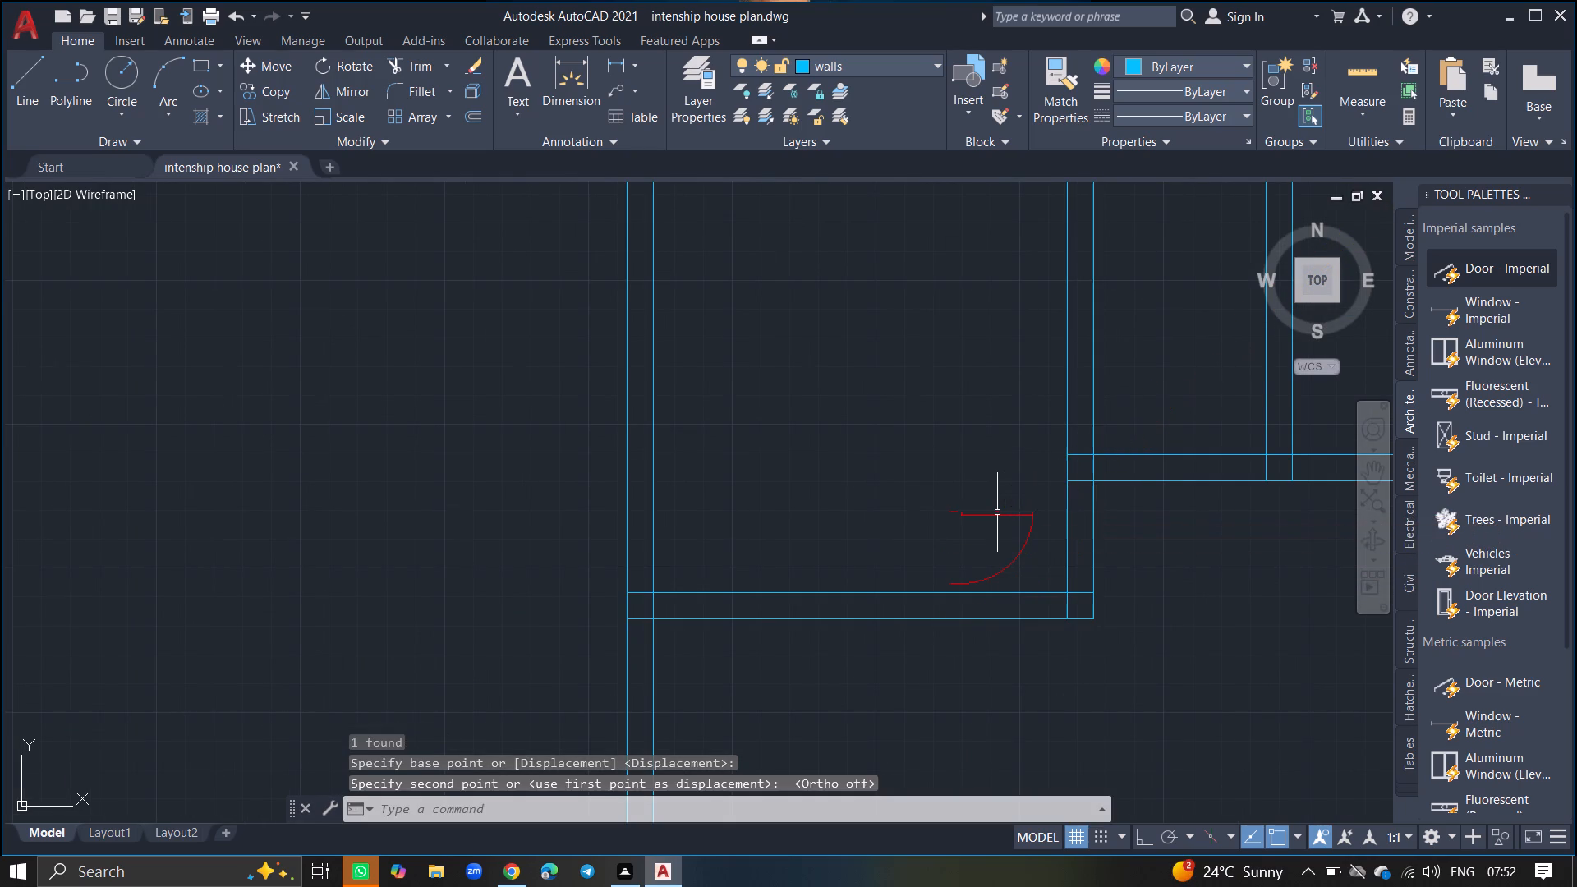
# Rotate the door in the unfilled plan's upper-left room 180 degrees about its leaf's midpoint, with Ortho on.
pyautogui.click(997, 512)
pyautogui.write('RO')
pyautogui.press('Return')
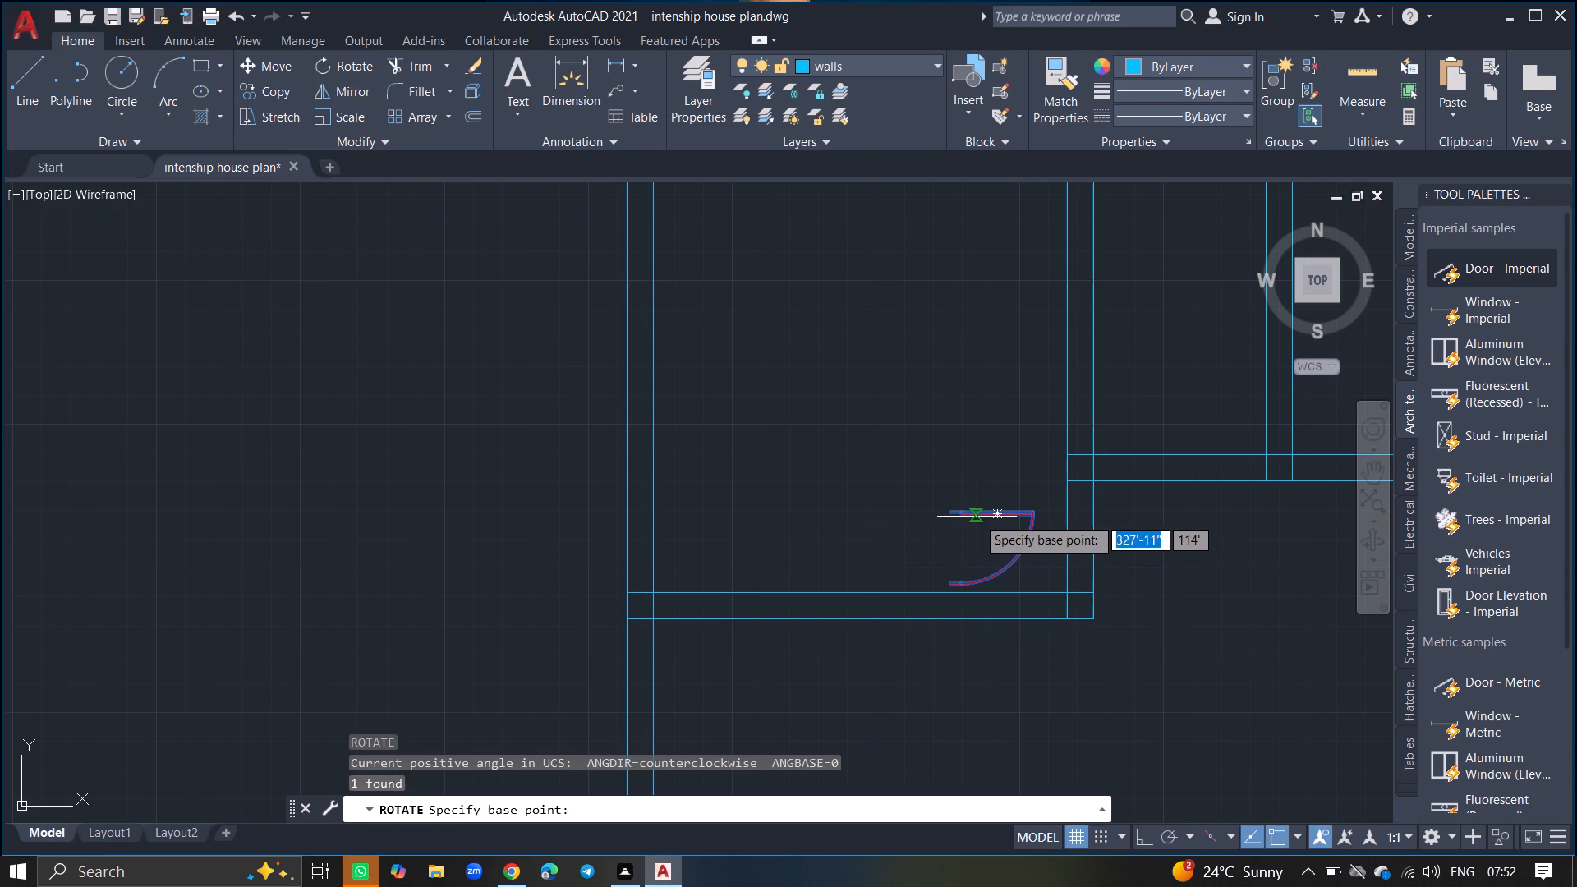
pyautogui.click(992, 515)
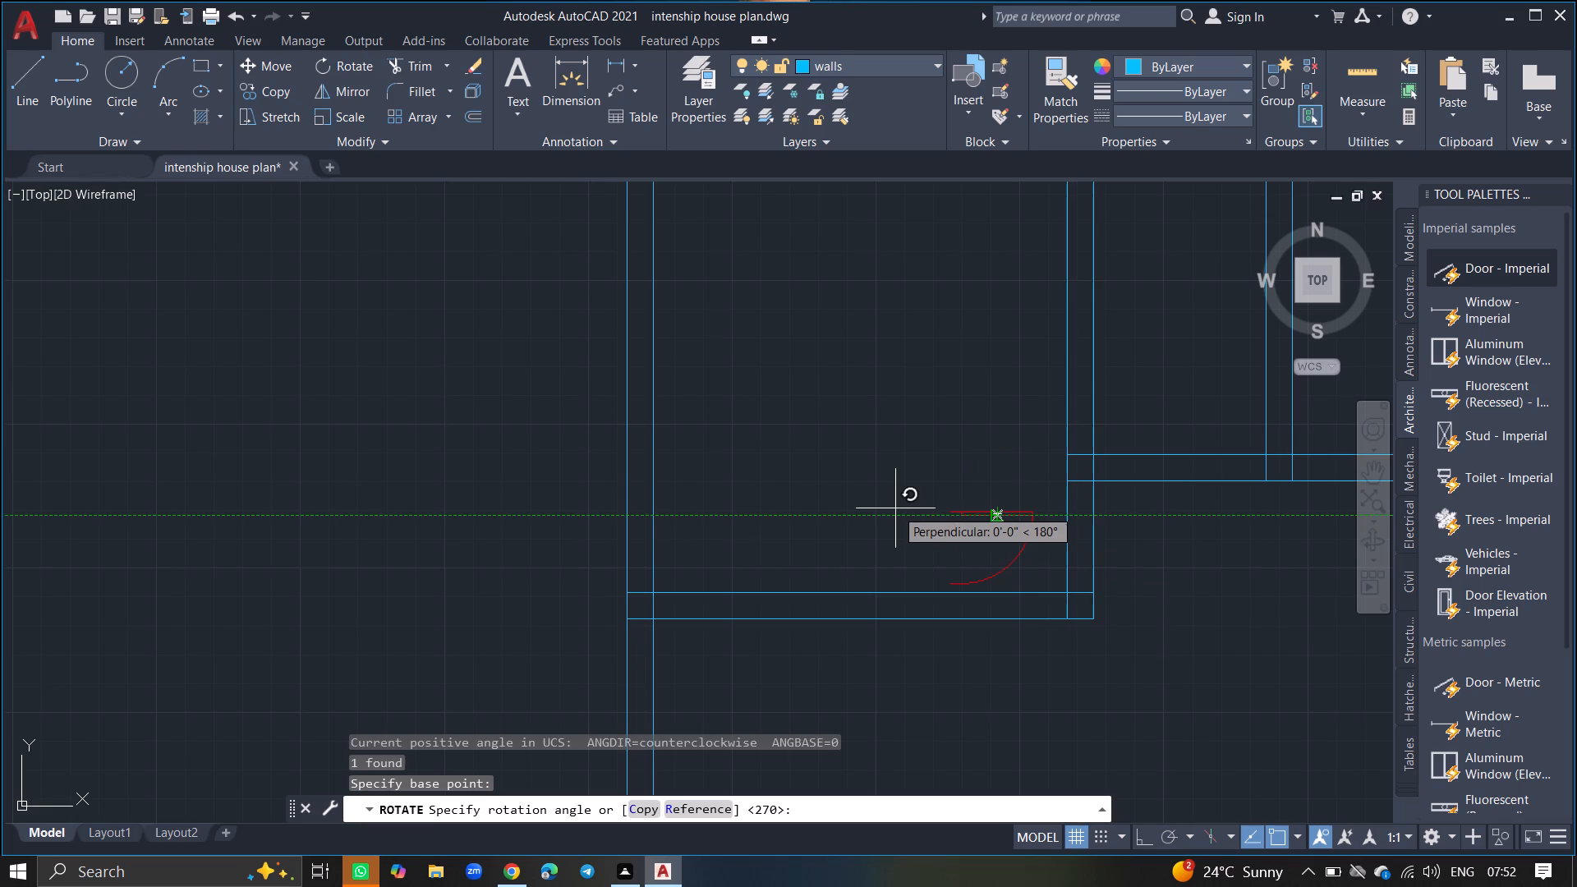
pyautogui.press('F8')
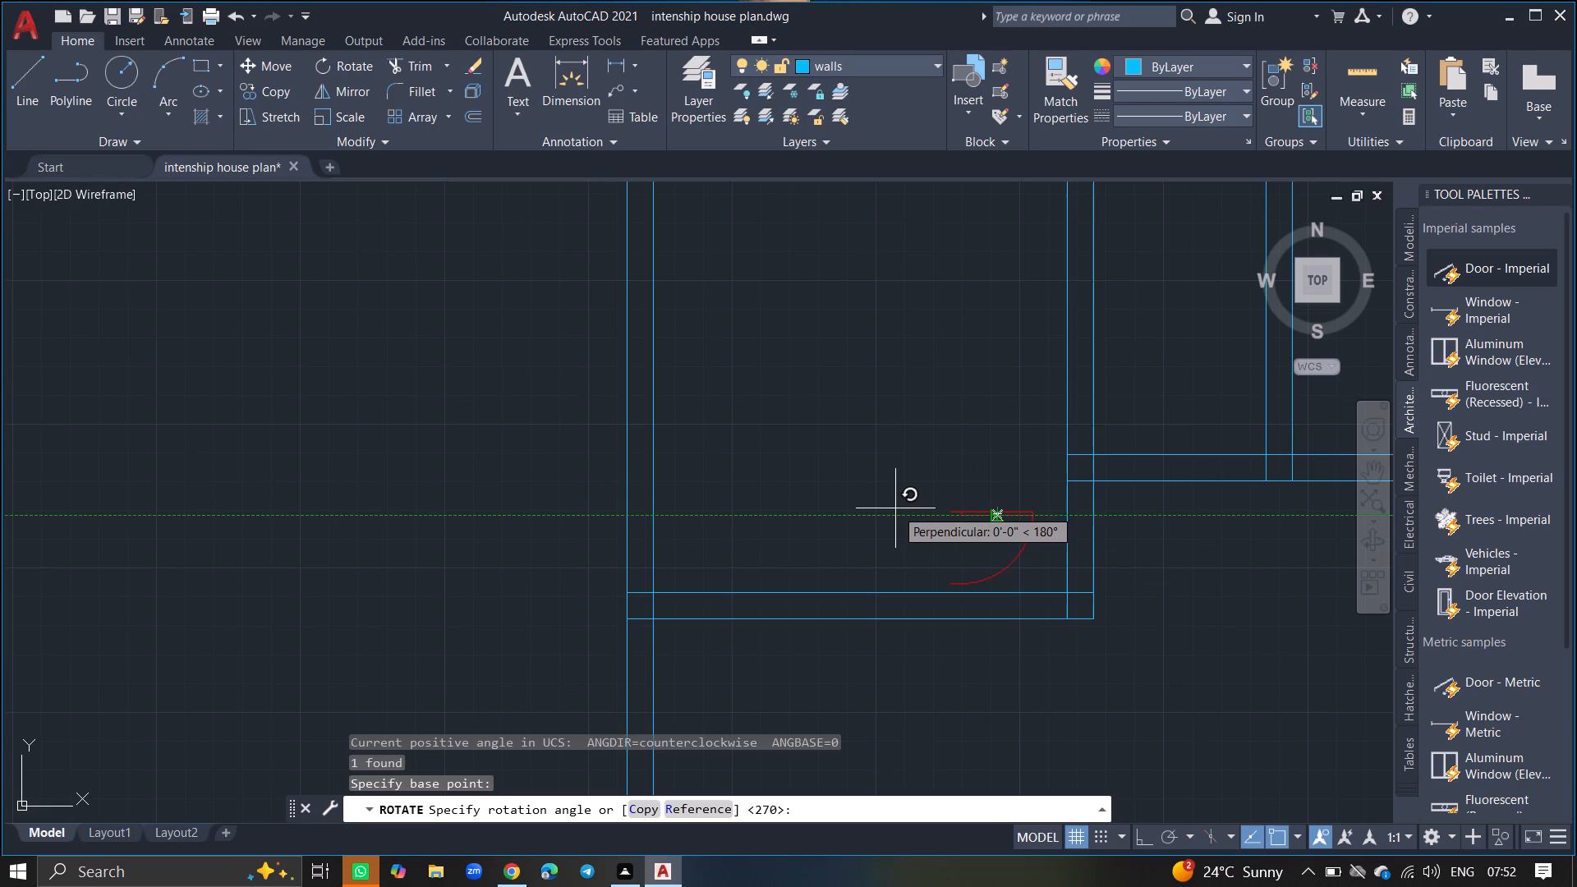
pyautogui.click(895, 508)
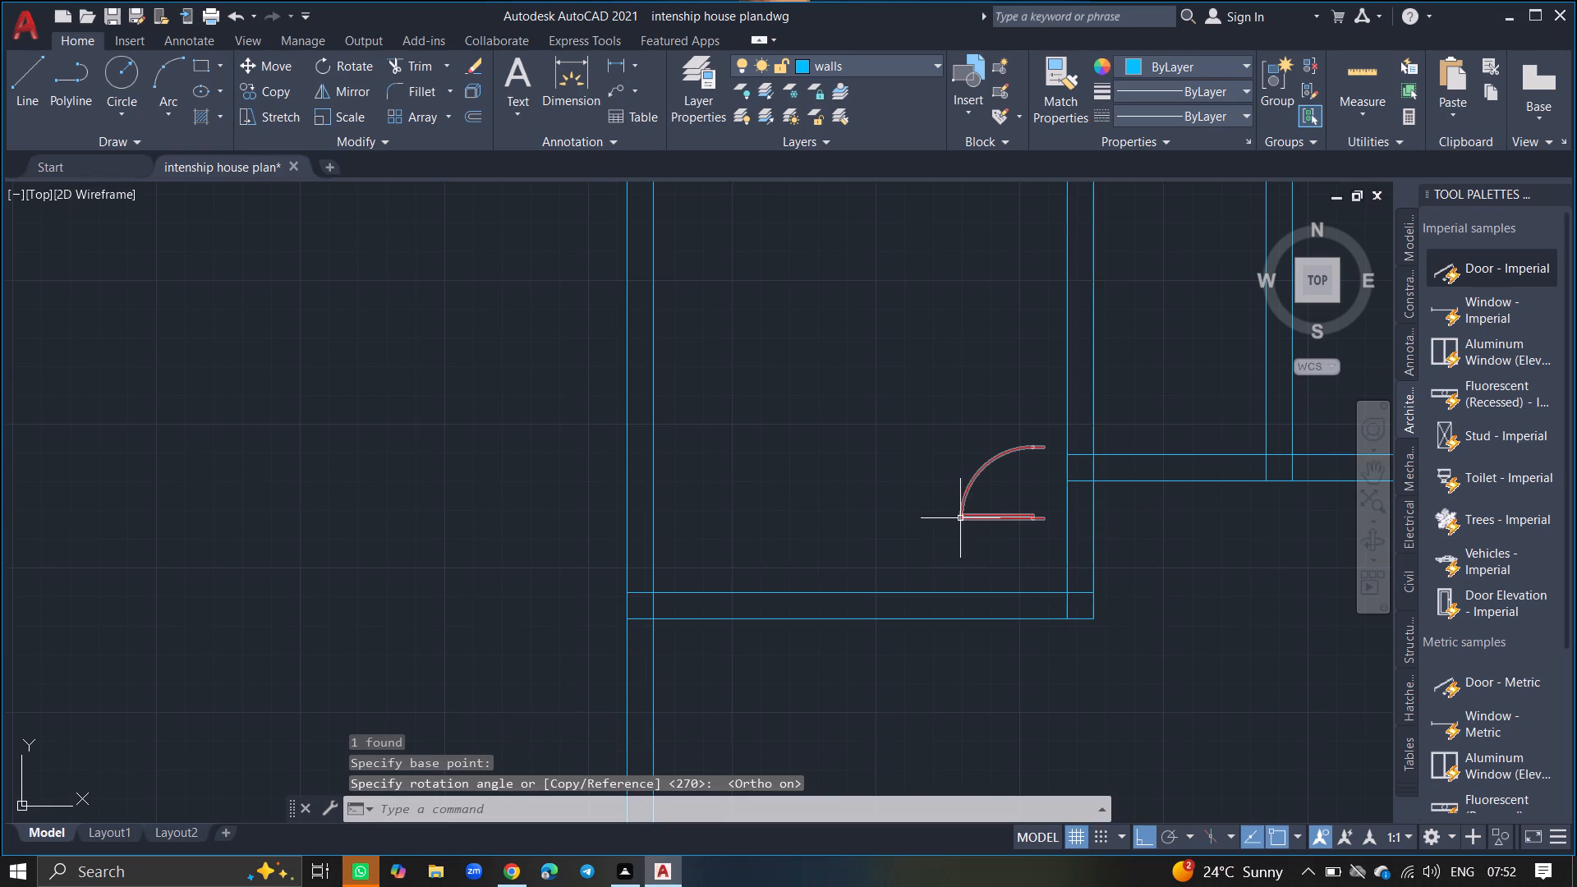
# Move the rotated door by its leaf's midpoint onto the room's right-hand wall, just above the lower-right corner, with Ortho off.
pyautogui.moveTo(963, 517); pyautogui.dragTo(891, 517)
pyautogui.write('MOVE')
pyautogui.press('Return')
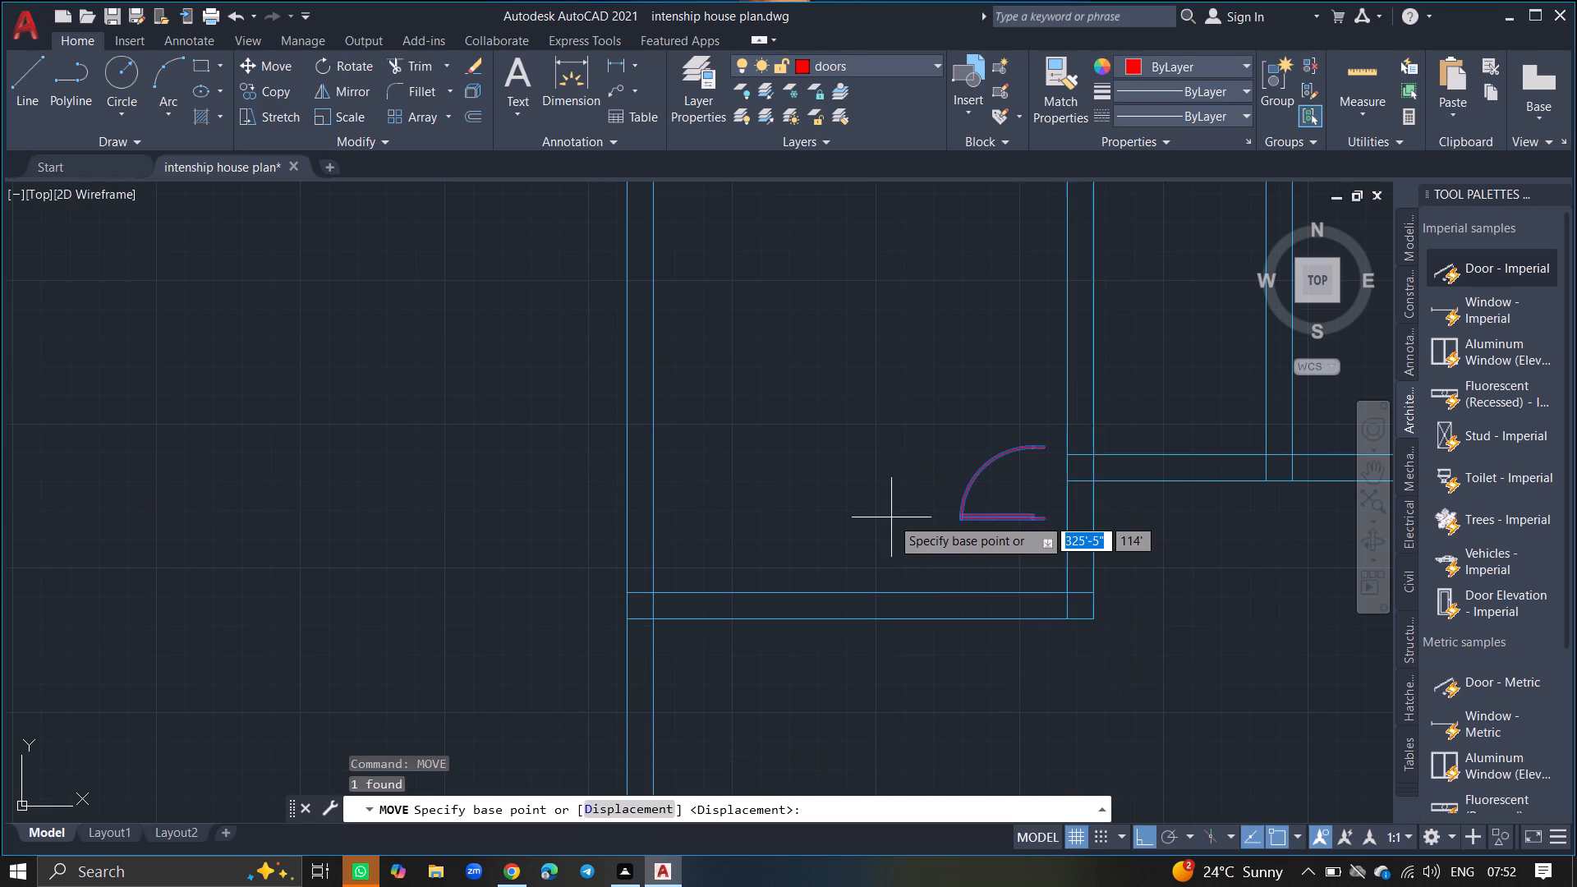
pyautogui.click(1003, 522)
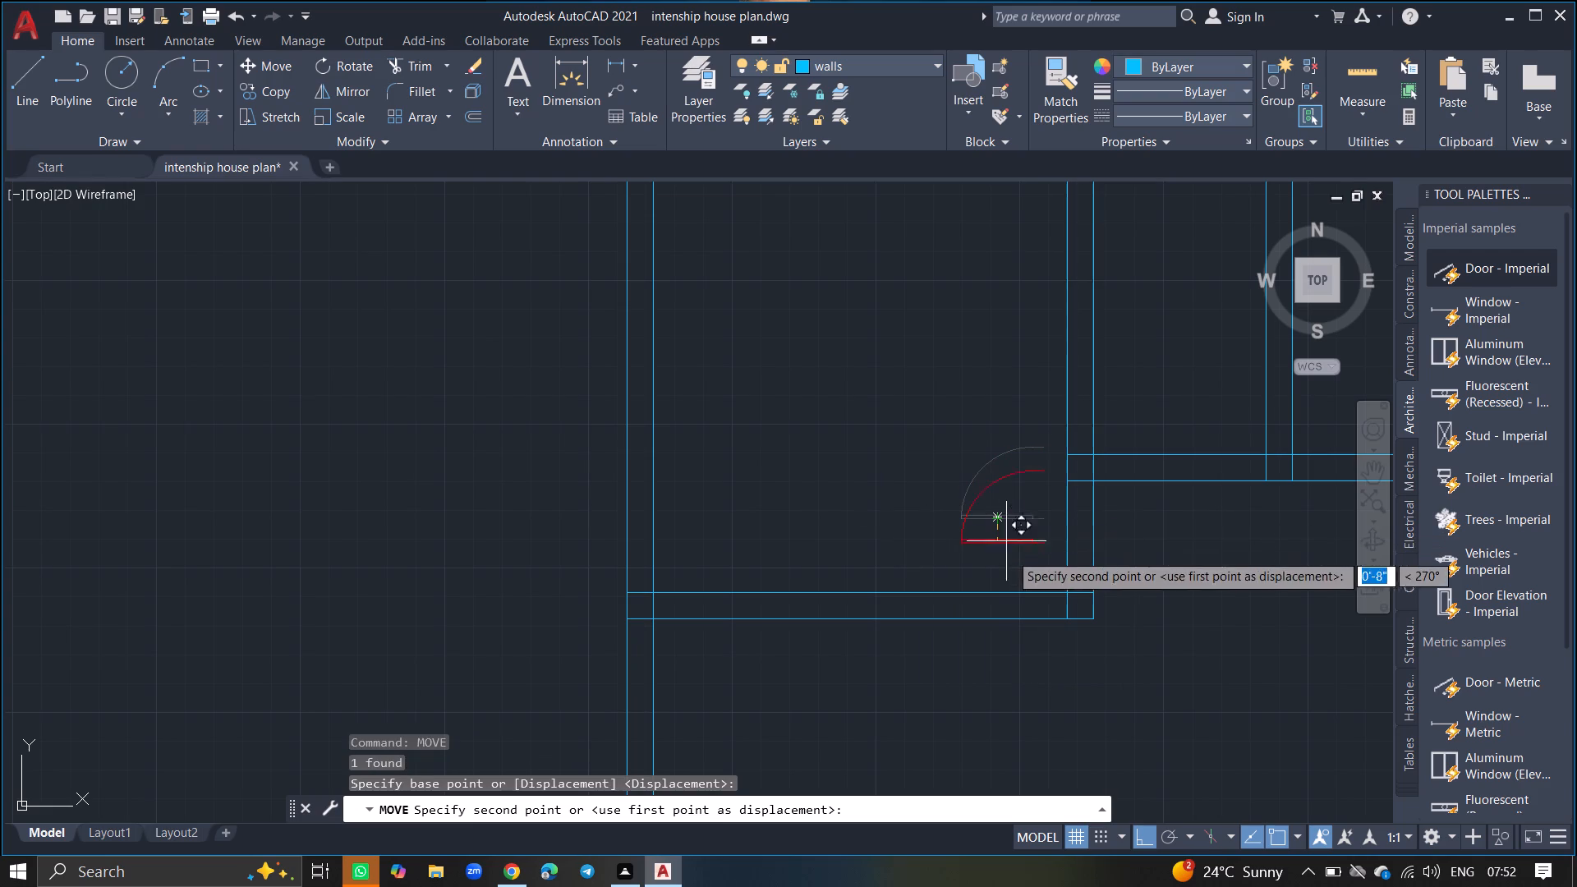
pyautogui.press('F8')
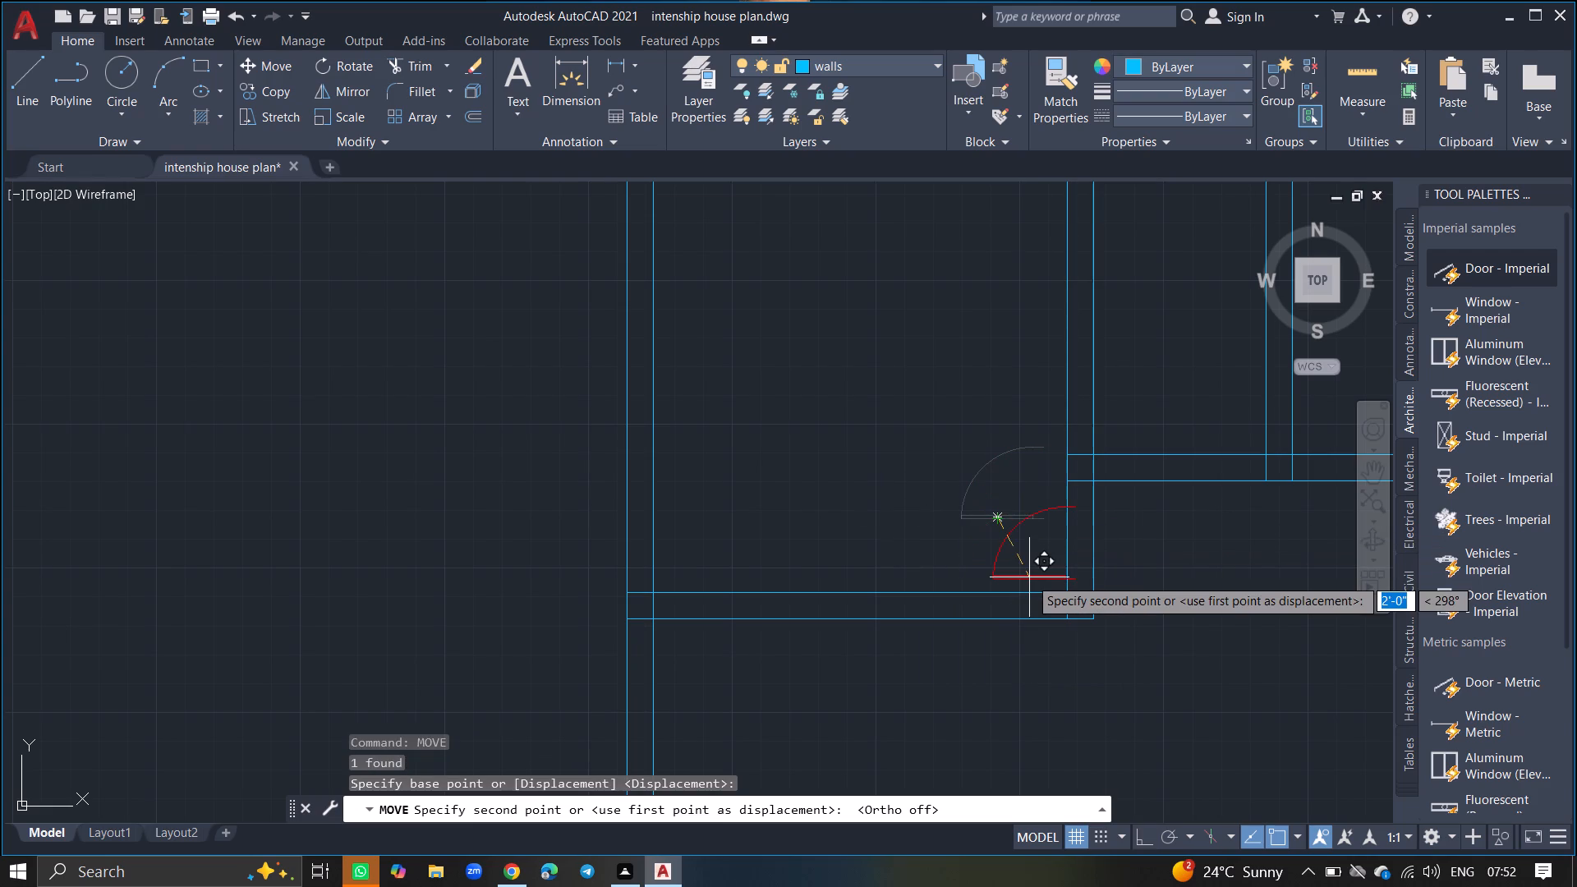
pyautogui.click(1046, 570)
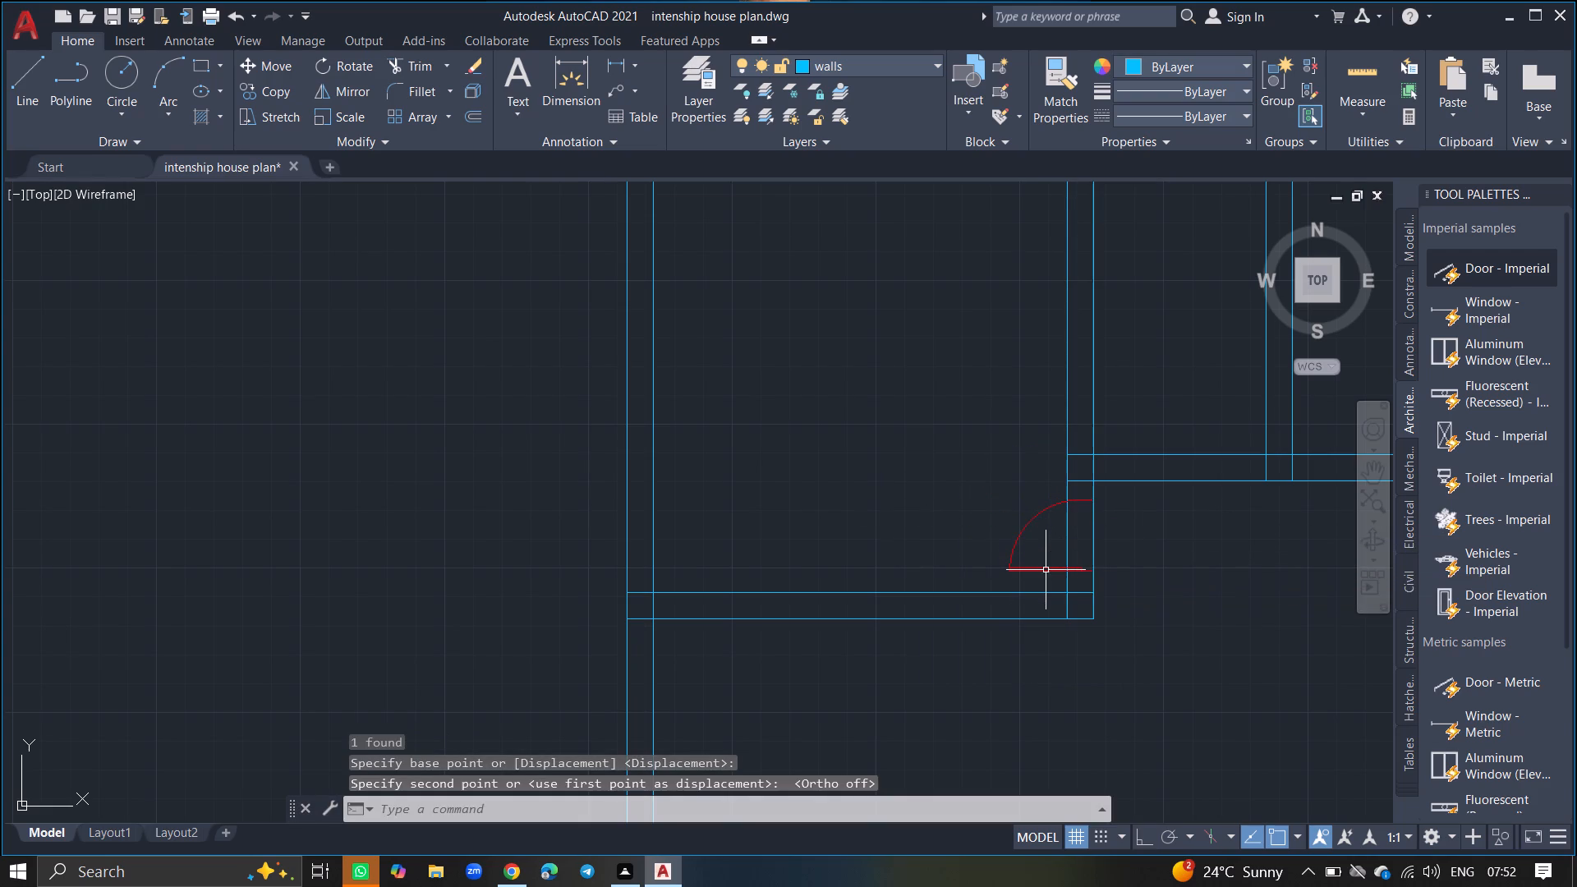
# Nudge the door slightly up and to the right so its jamb ends reach the wall's outer line.
pyautogui.keyDown('ctrl'); pyautogui.scroll(3, 1098, 535); pyautogui.keyUp('ctrl')
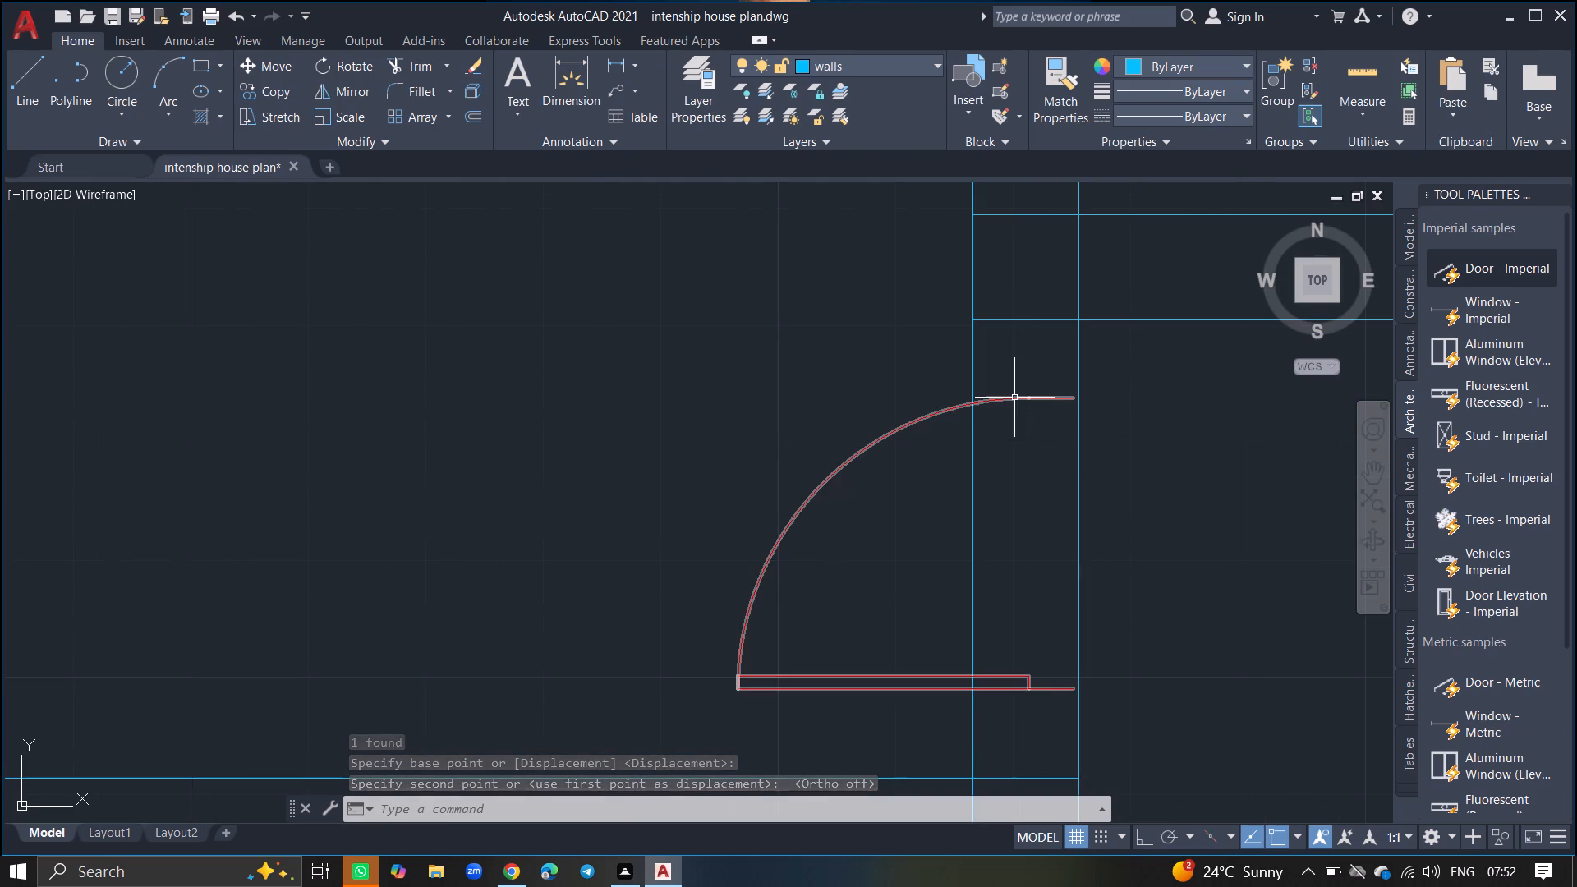
pyautogui.moveTo(1014, 398); pyautogui.dragTo(1014, 454)
pyautogui.write('MOVE')
pyautogui.press('Return')
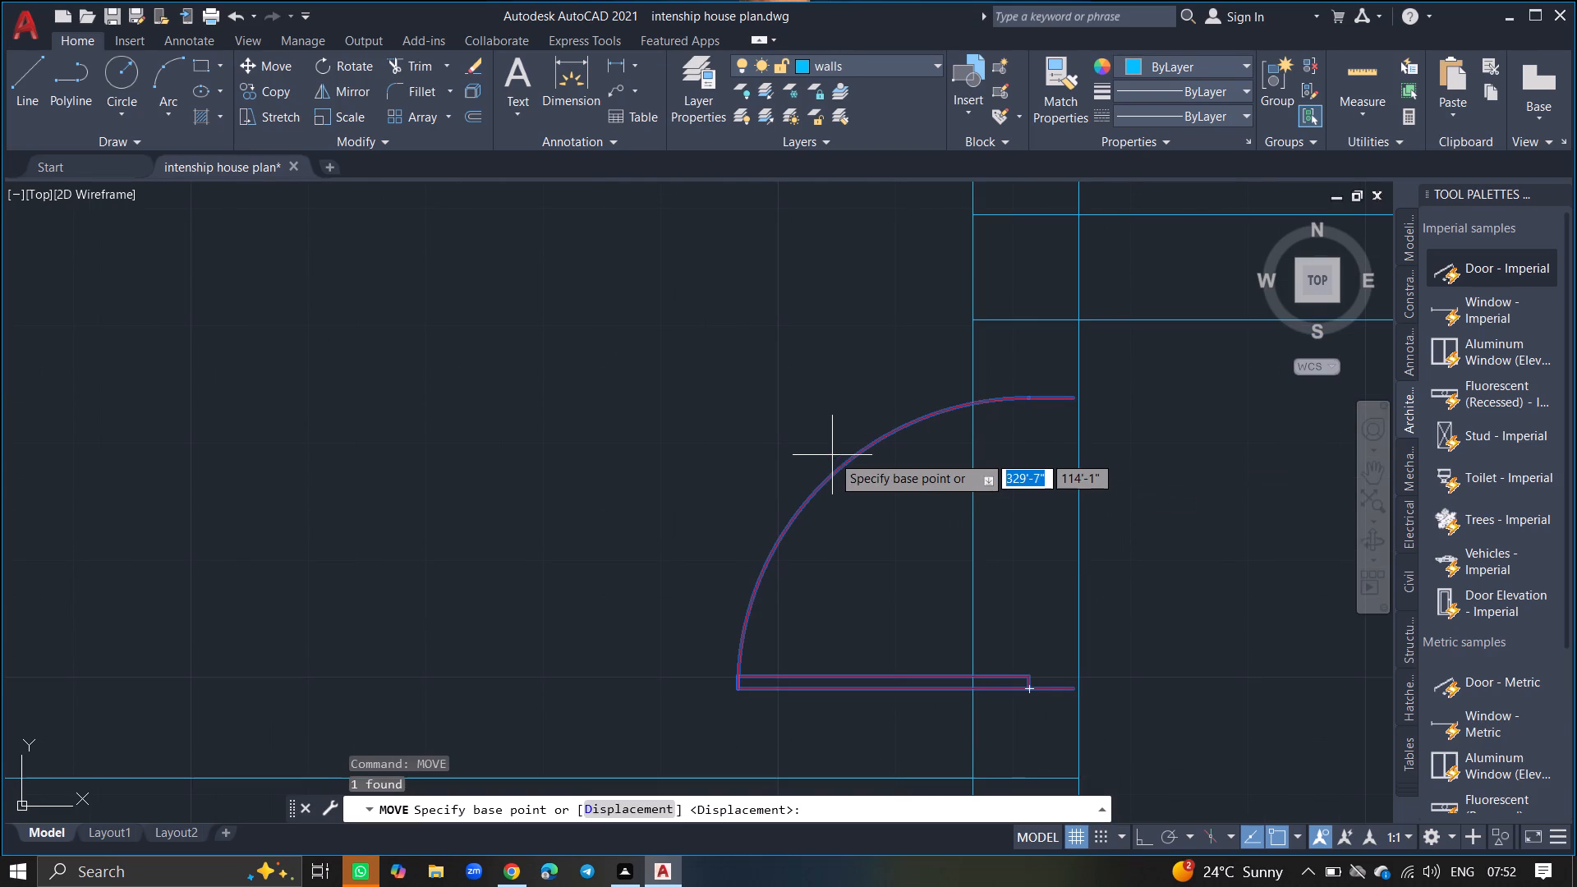
pyautogui.click(837, 464)
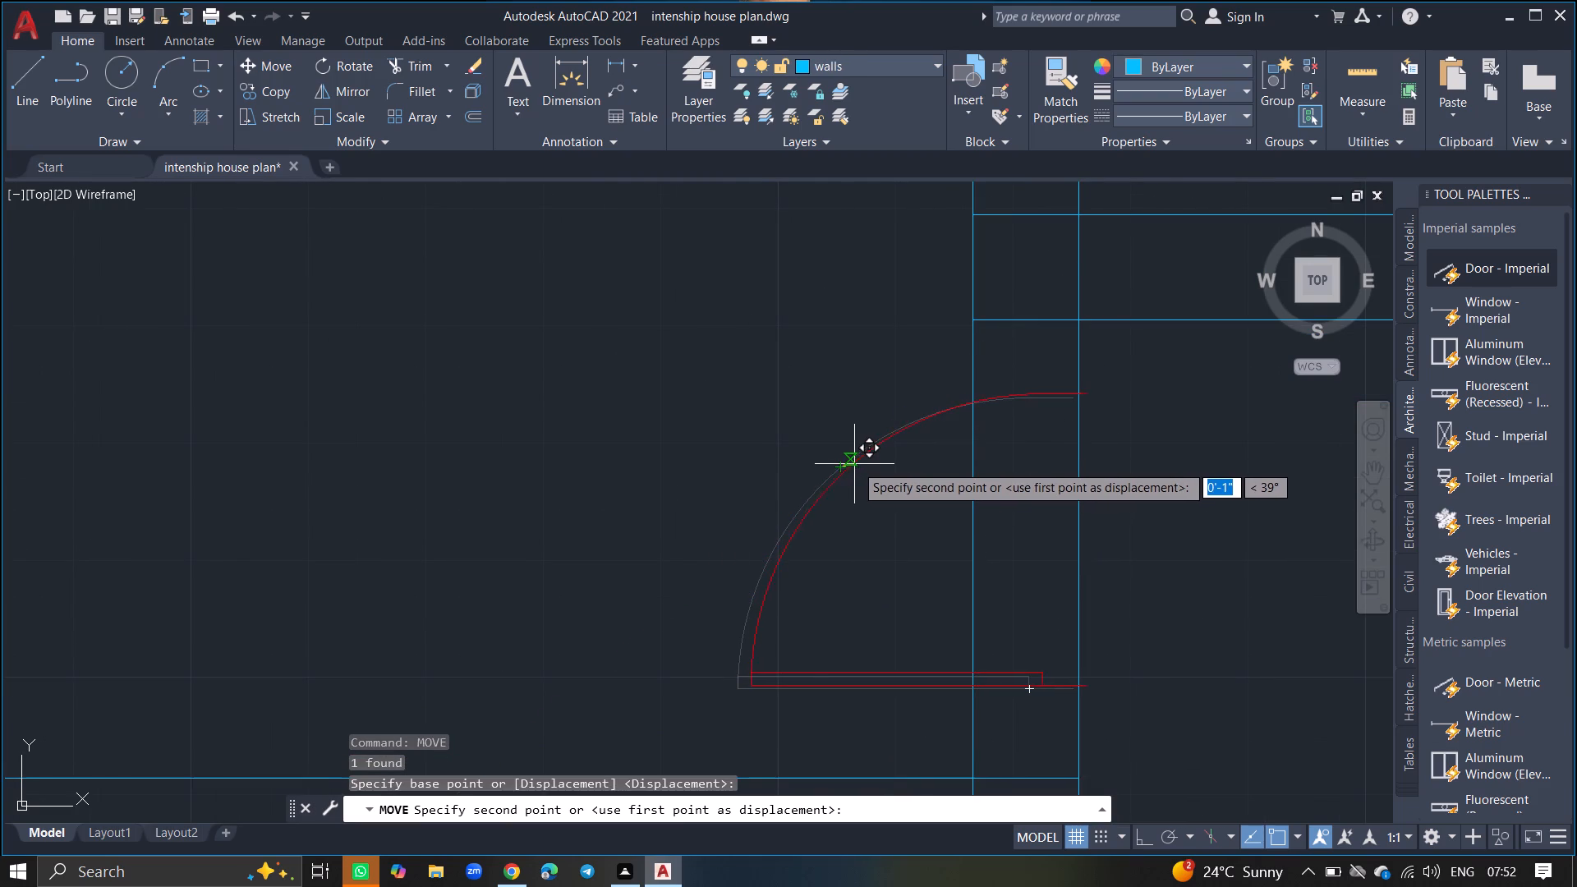
pyautogui.click(857, 465)
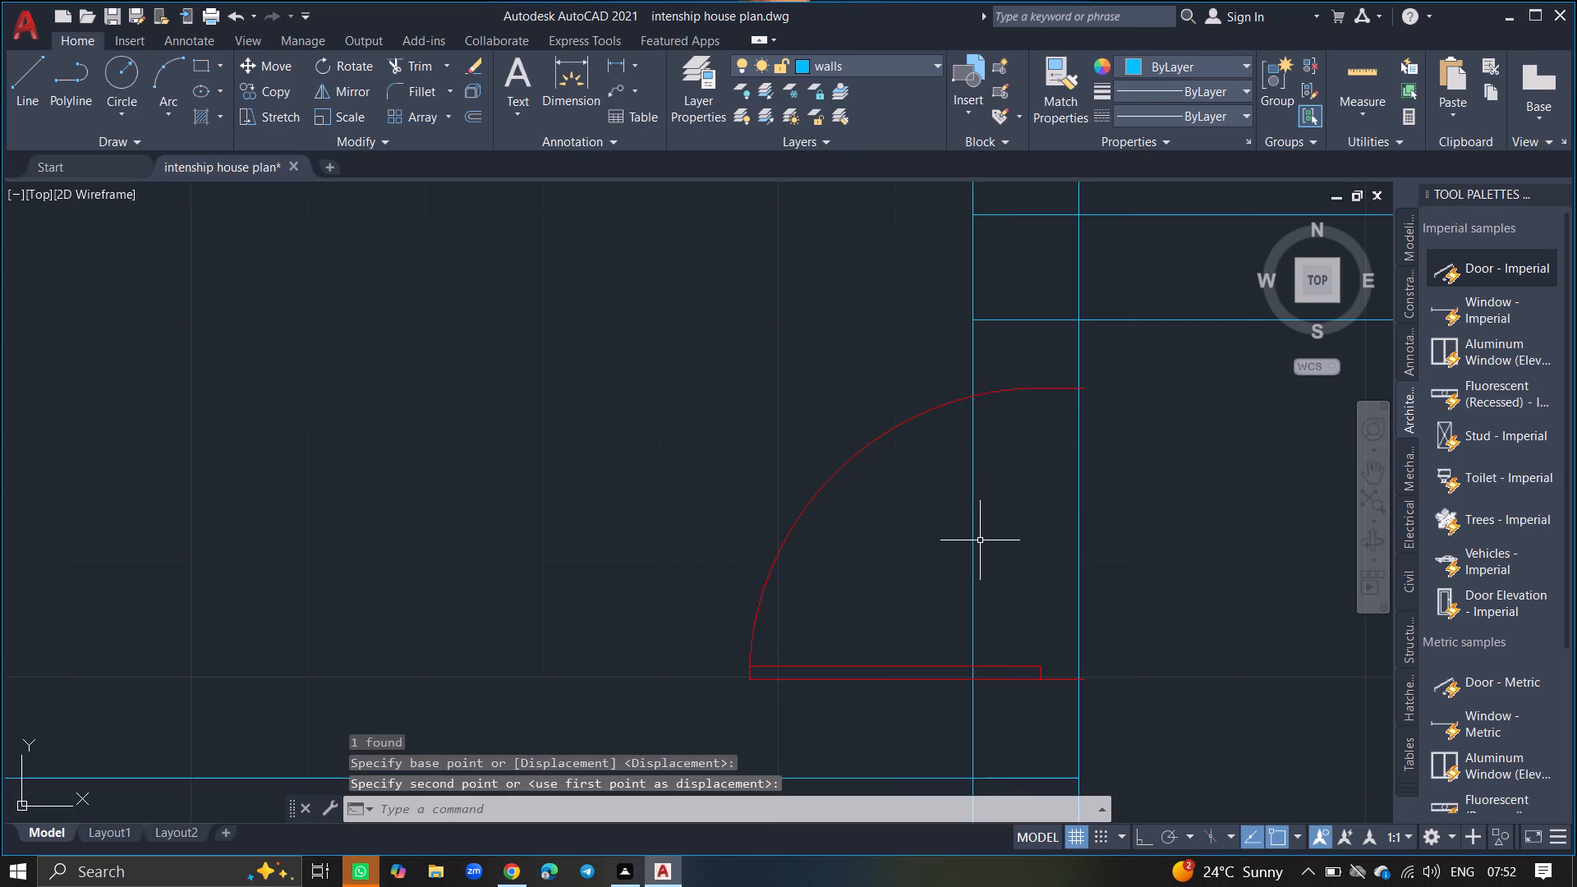
# Scale the door up slightly from the free end of its leaf, setting the factor by eye.
pyautogui.keyDown('ctrl'); pyautogui.scroll(-1, 985, 543); pyautogui.keyUp('ctrl')
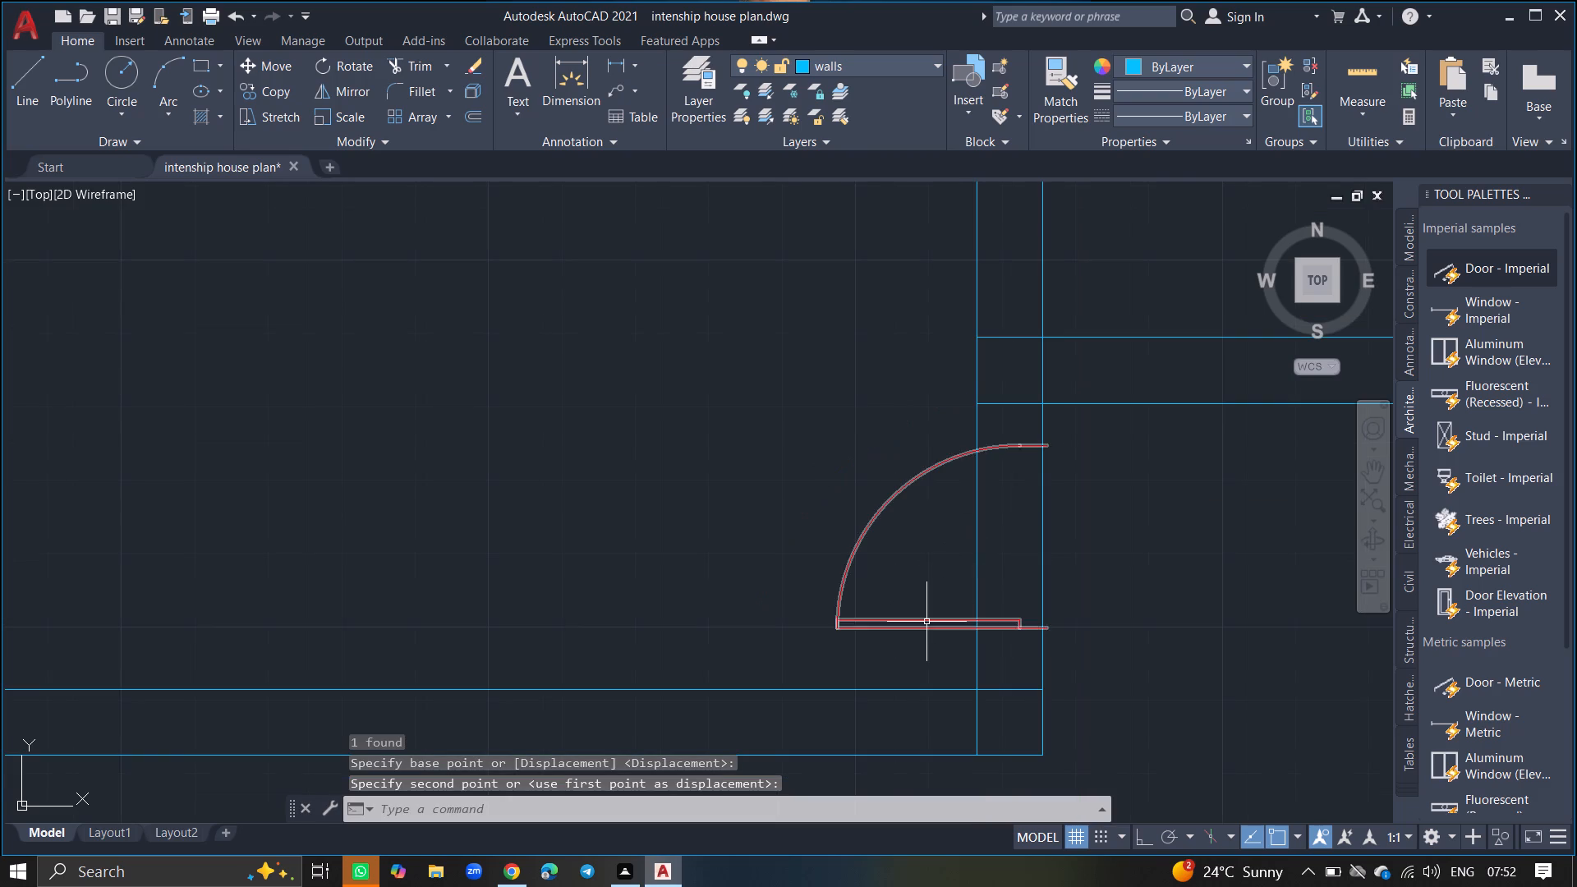
pyautogui.click(926, 623)
pyautogui.write('SC')
pyautogui.press('Return')
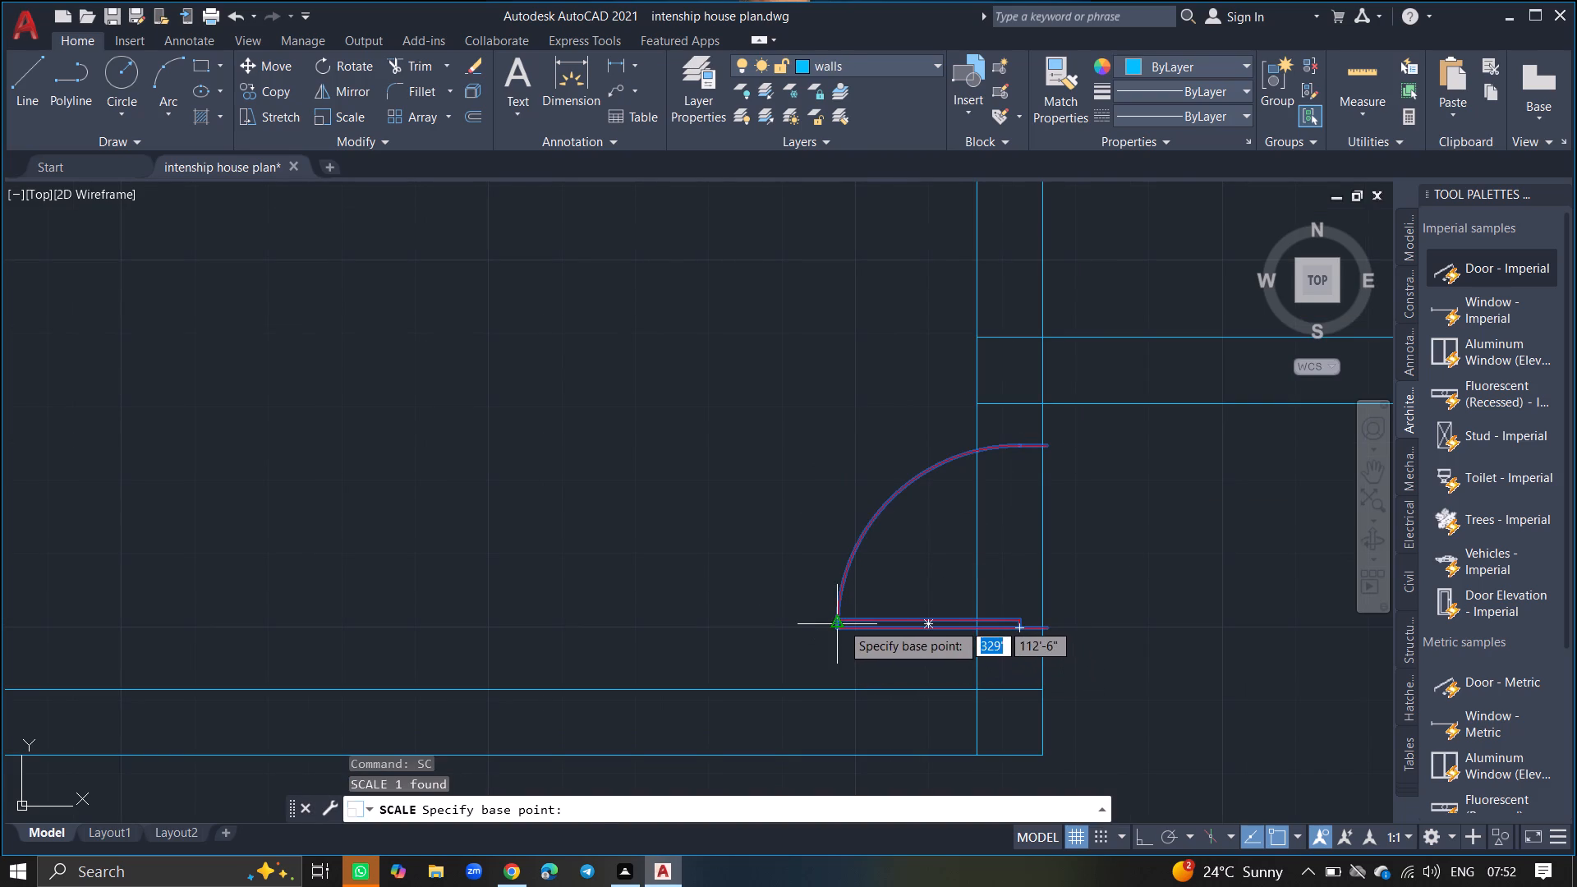
pyautogui.click(841, 623)
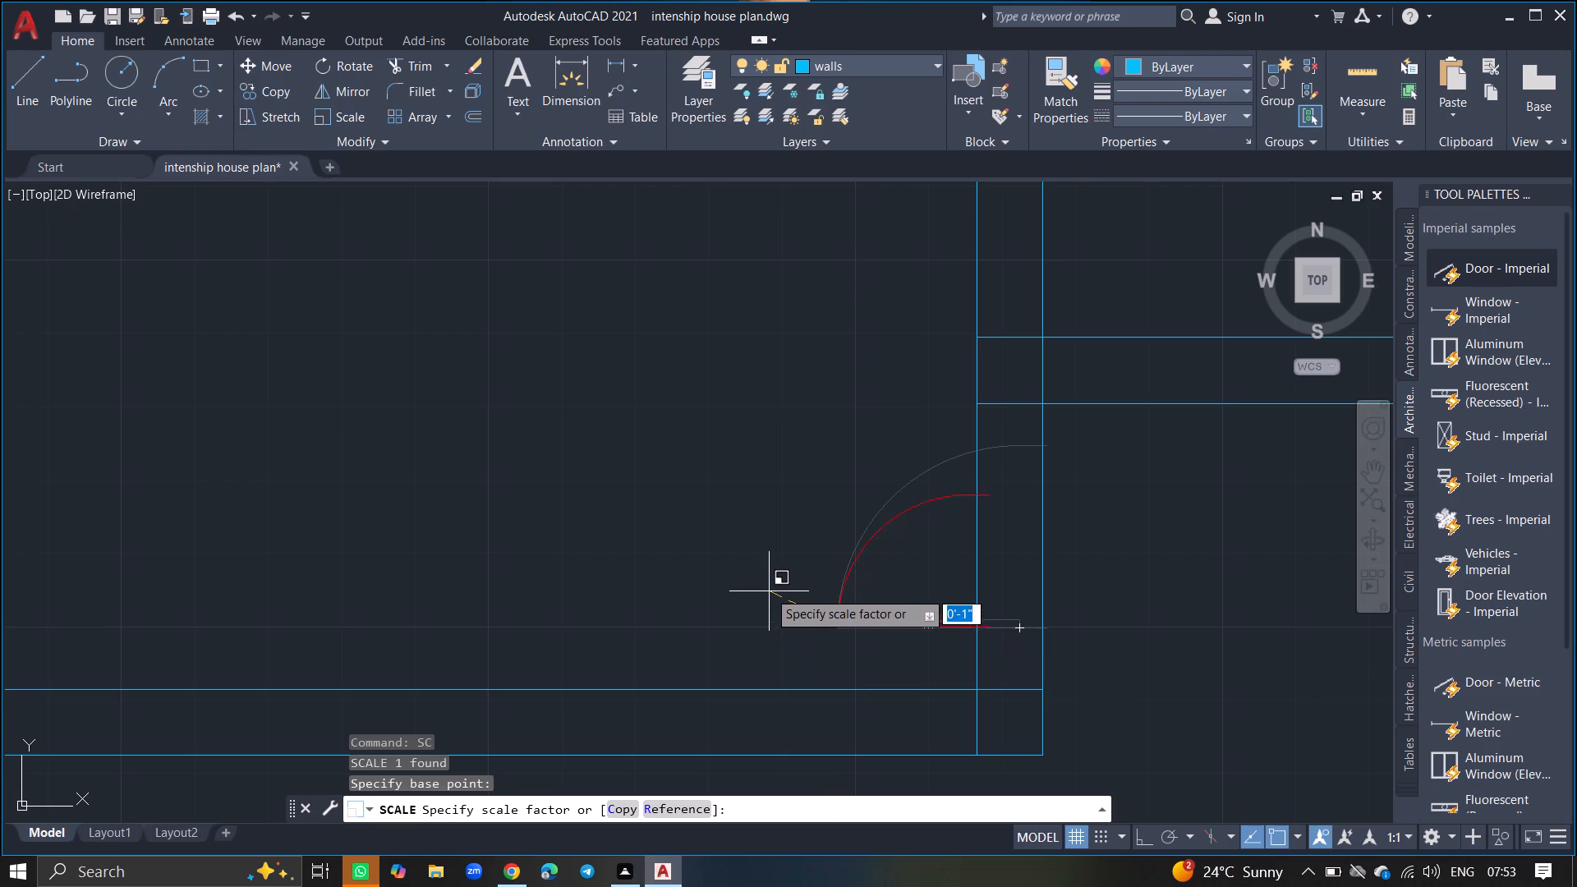
pyautogui.click(726, 577)
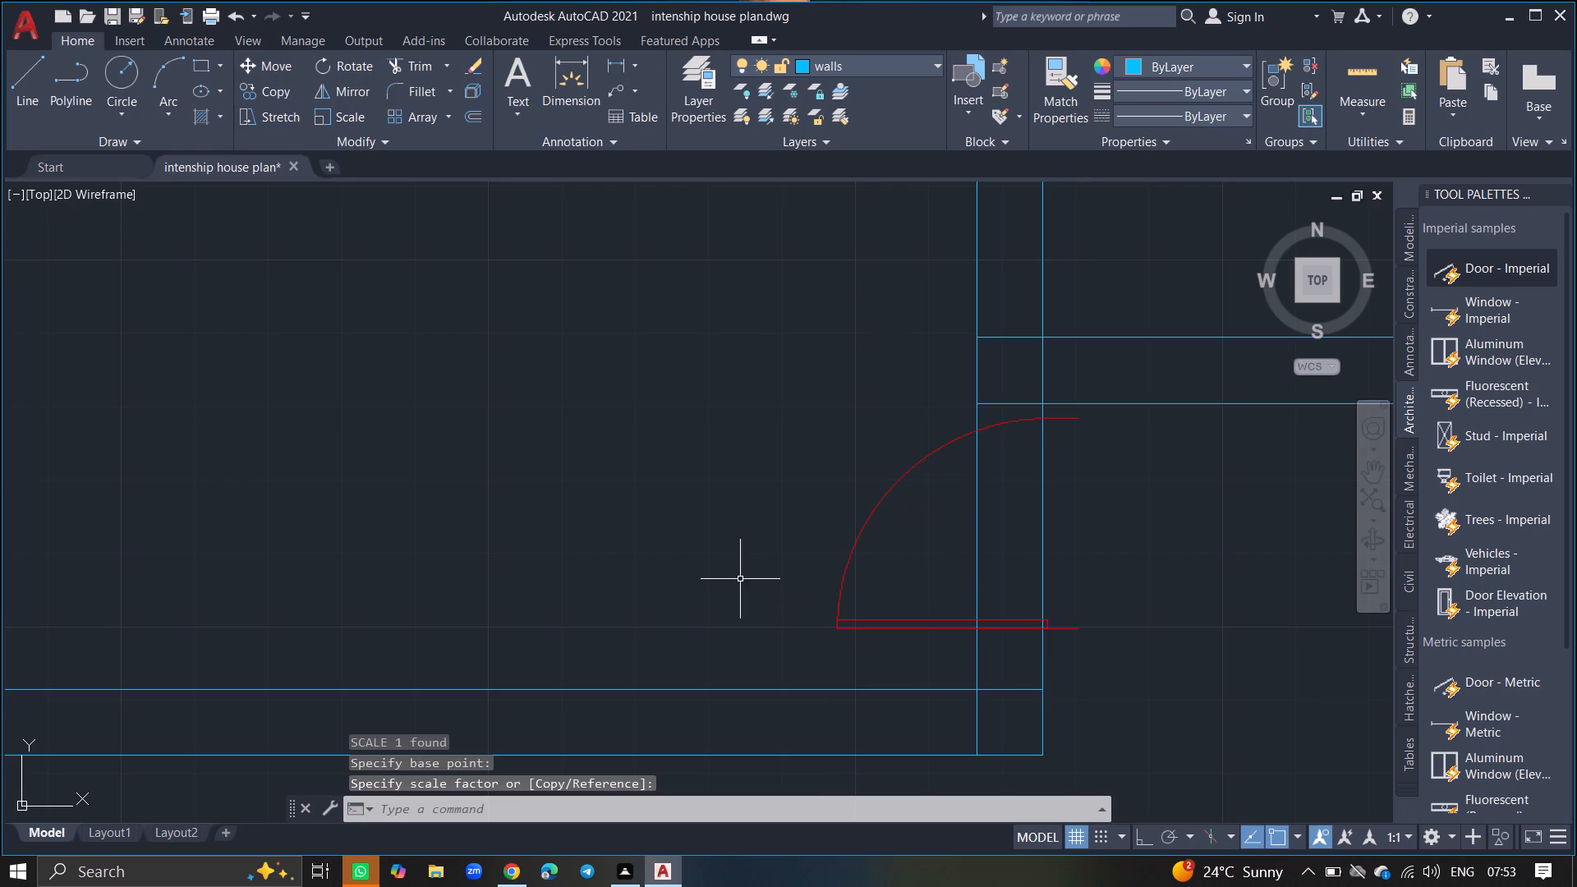
# Move the enlarged door slightly down and left so its jamb ends span the room's right-hand wall below the wall junction.
pyautogui.click(838, 605)
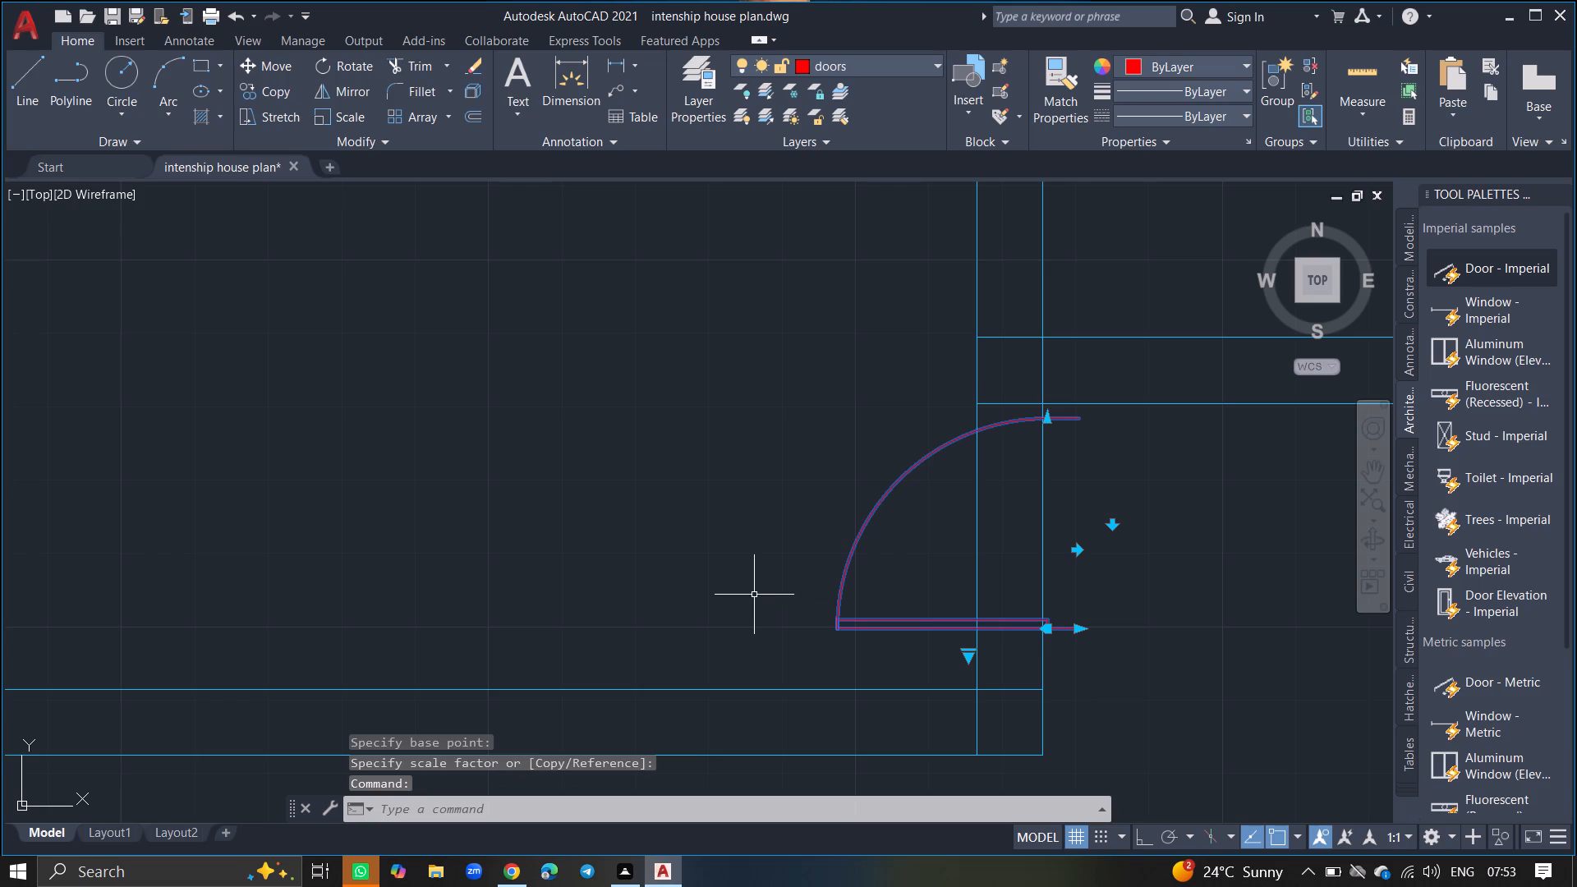
pyautogui.write('MOVE')
pyautogui.press('Return')
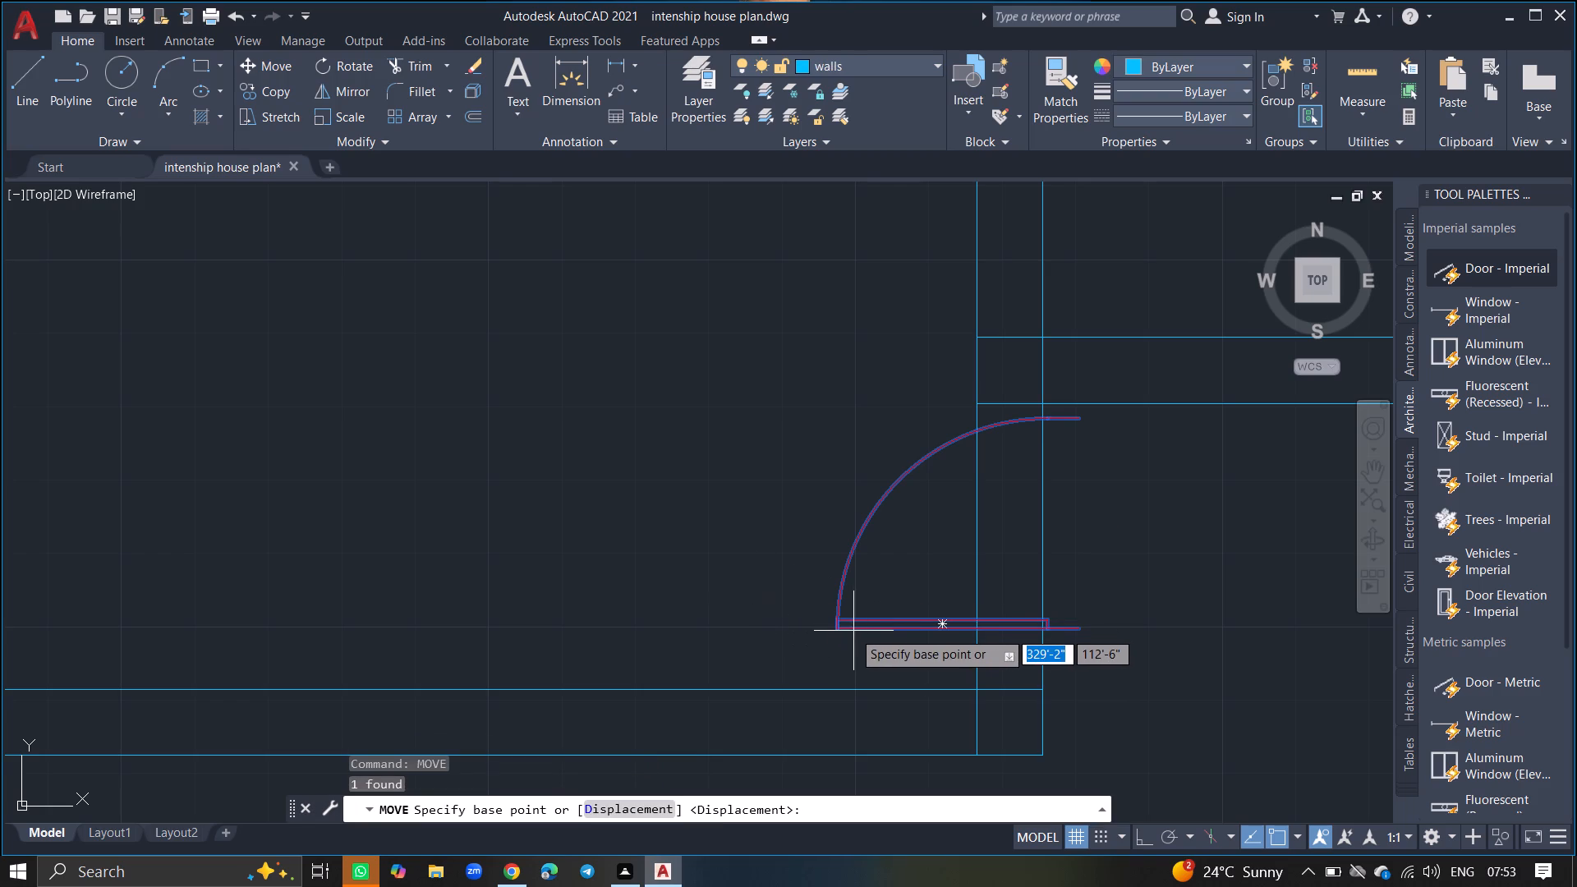
pyautogui.click(837, 625)
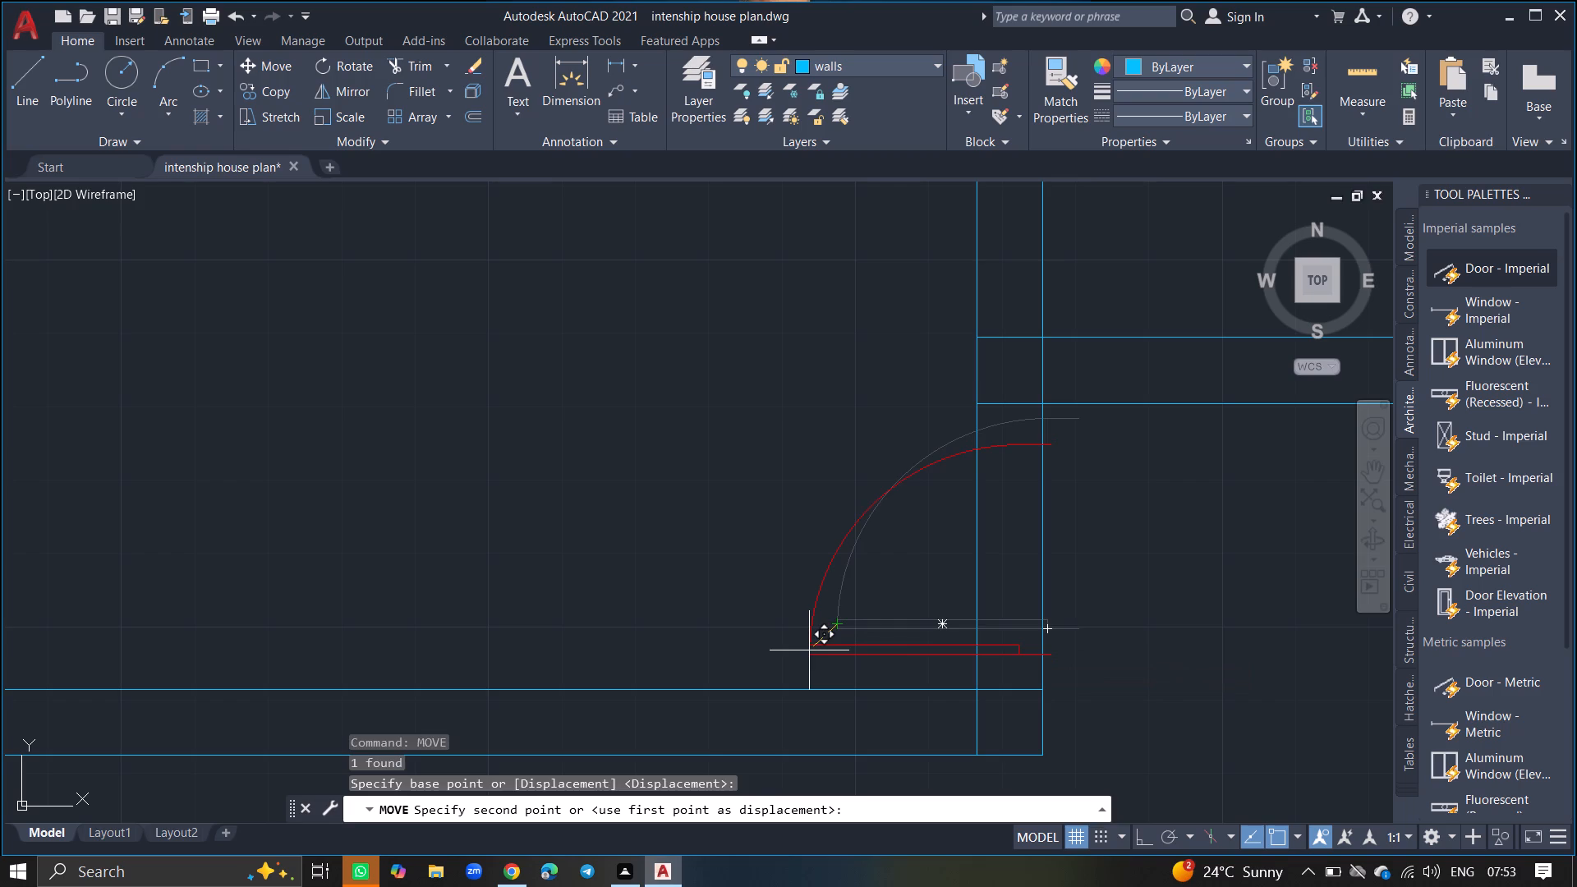
pyautogui.click(809, 650)
# Trim both wall lines inside the door opening, including the short leftover piece within the door leaf.
pyautogui.write('TRIM')
pyautogui.press('Return')
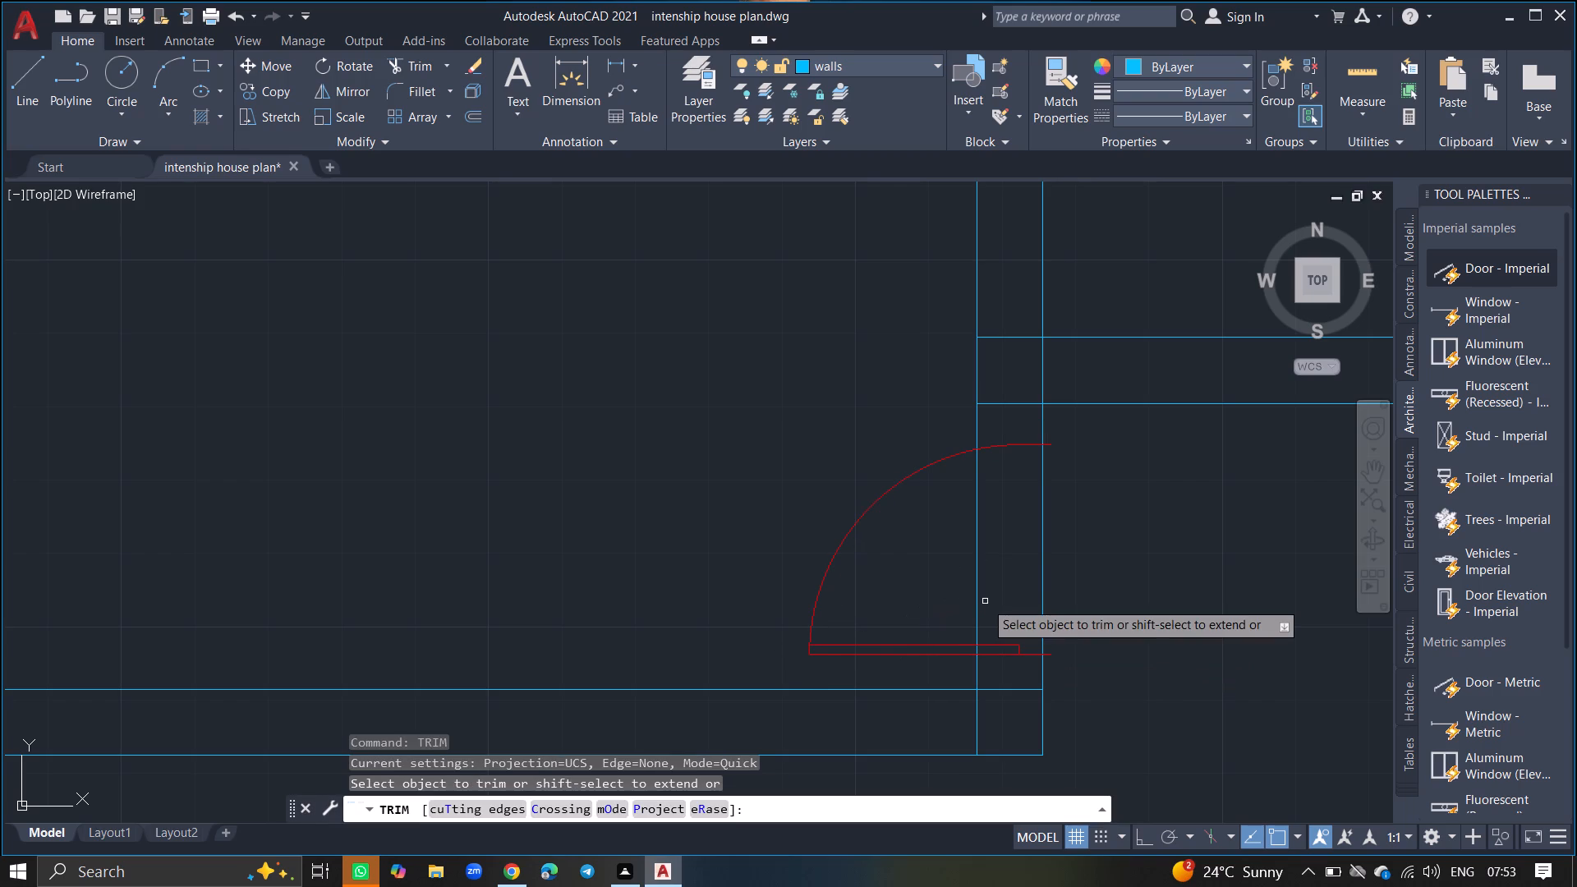
pyautogui.click(975, 600)
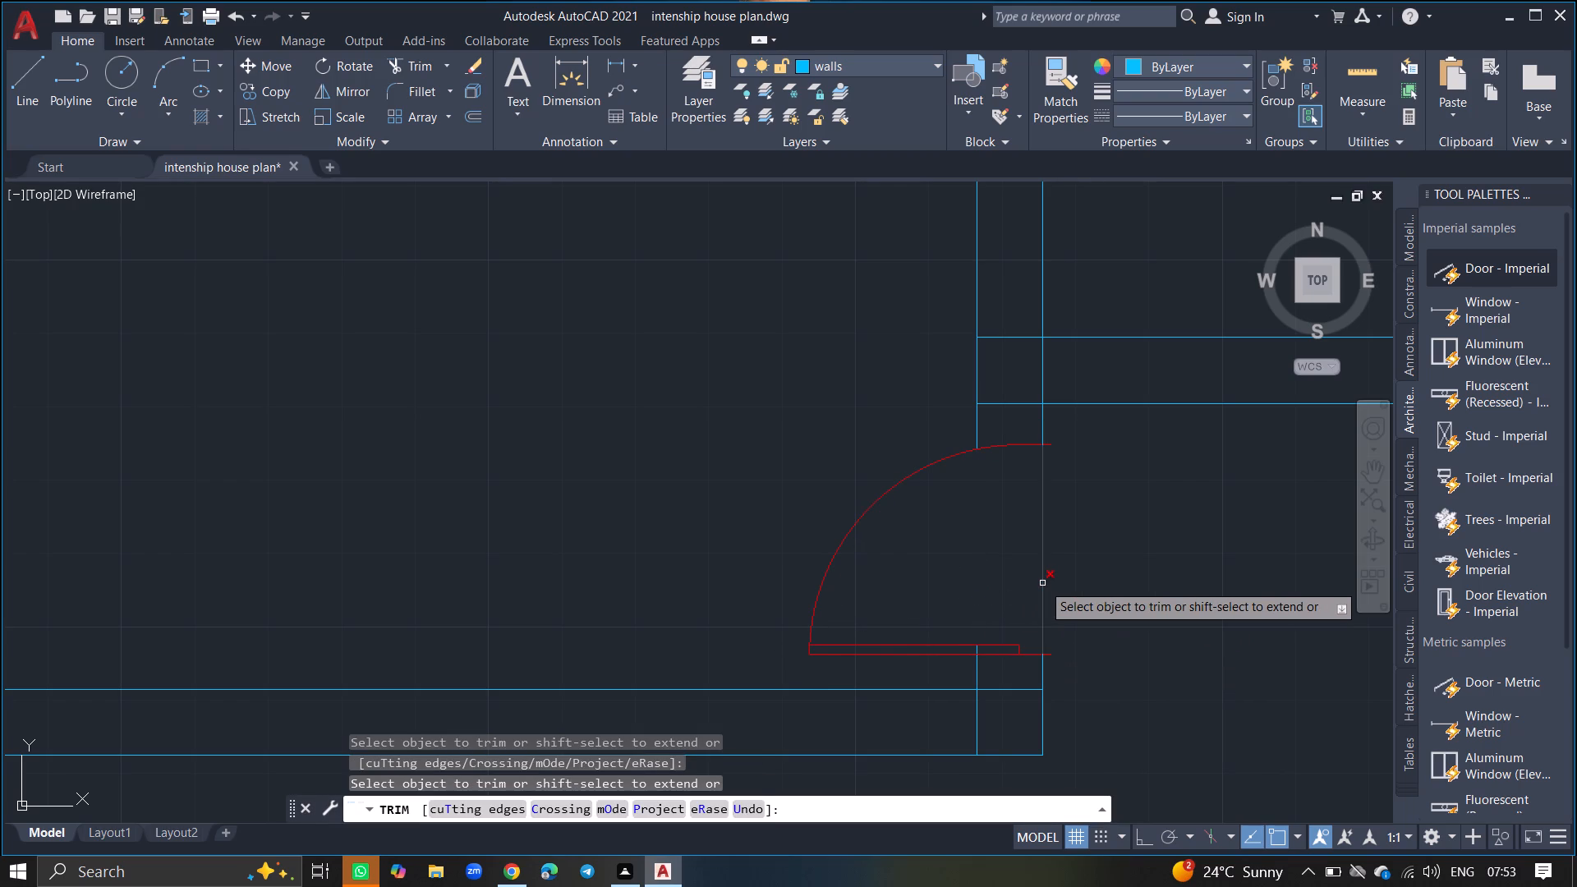
pyautogui.click(1042, 583)
pyautogui.keyDown('ctrl'); pyautogui.scroll(5, 999, 628); pyautogui.keyUp('ctrl')
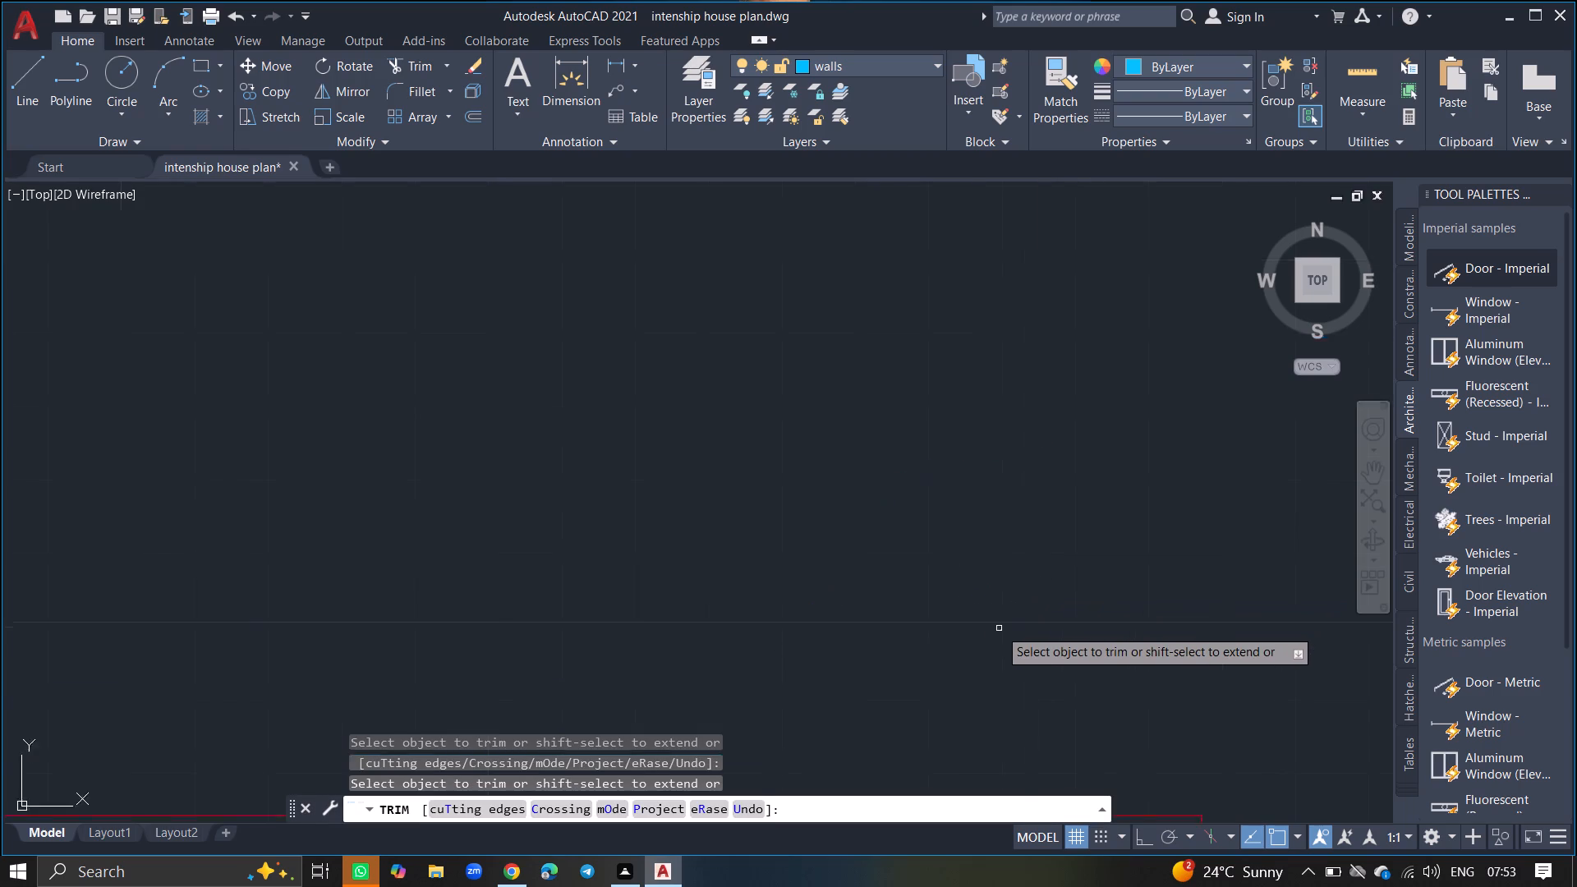
pyautogui.keyDown('ctrl'); pyautogui.scroll(-4, 999, 628); pyautogui.keyUp('ctrl')
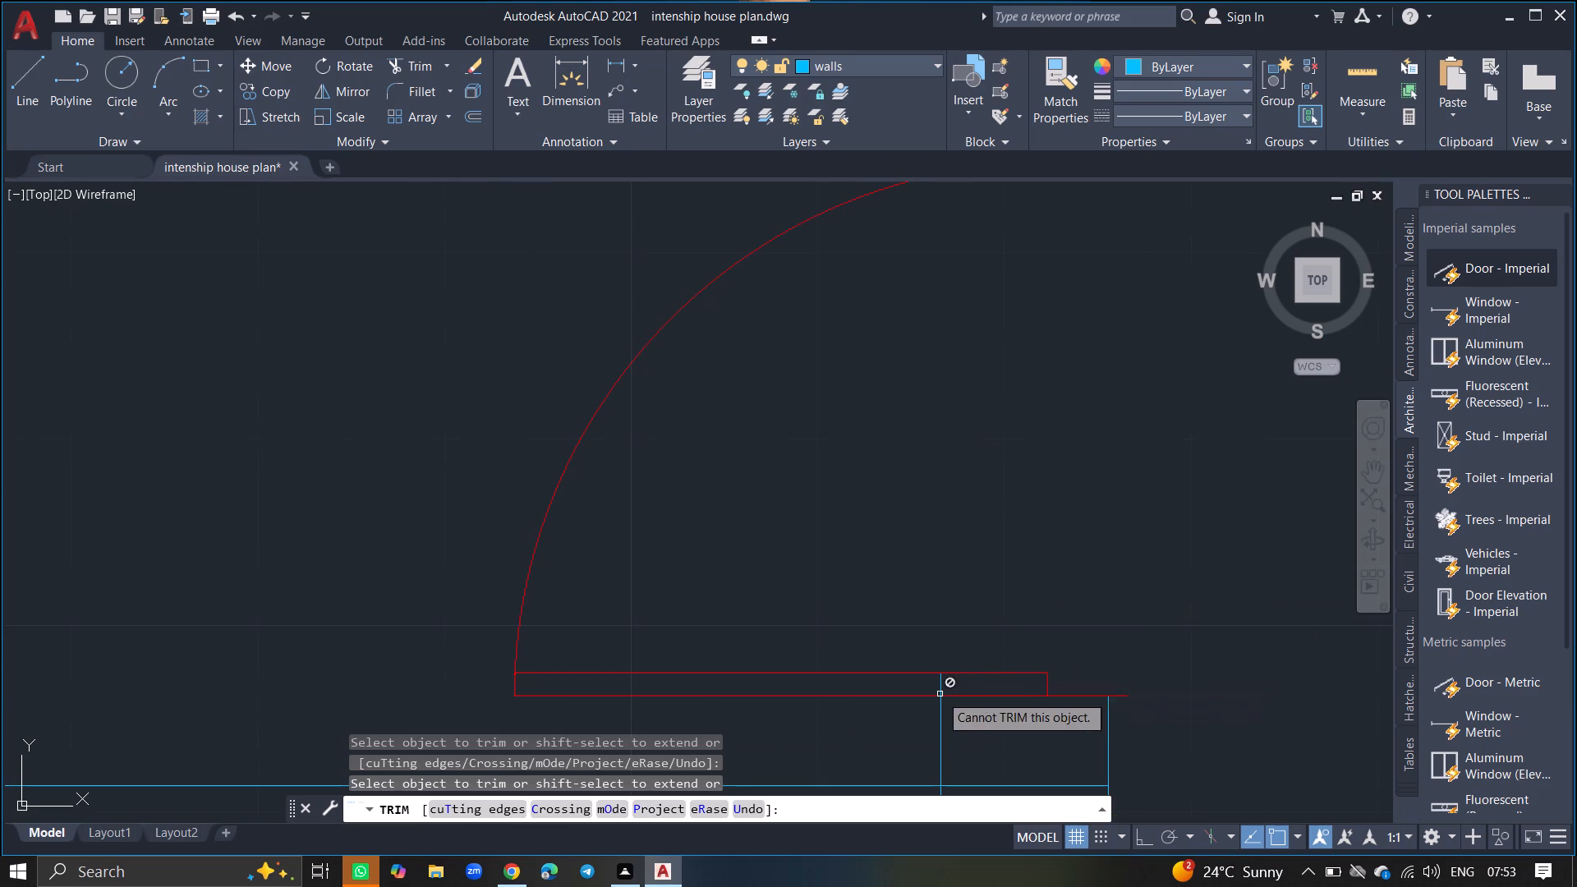
pyautogui.click(938, 691)
pyautogui.press('Return')
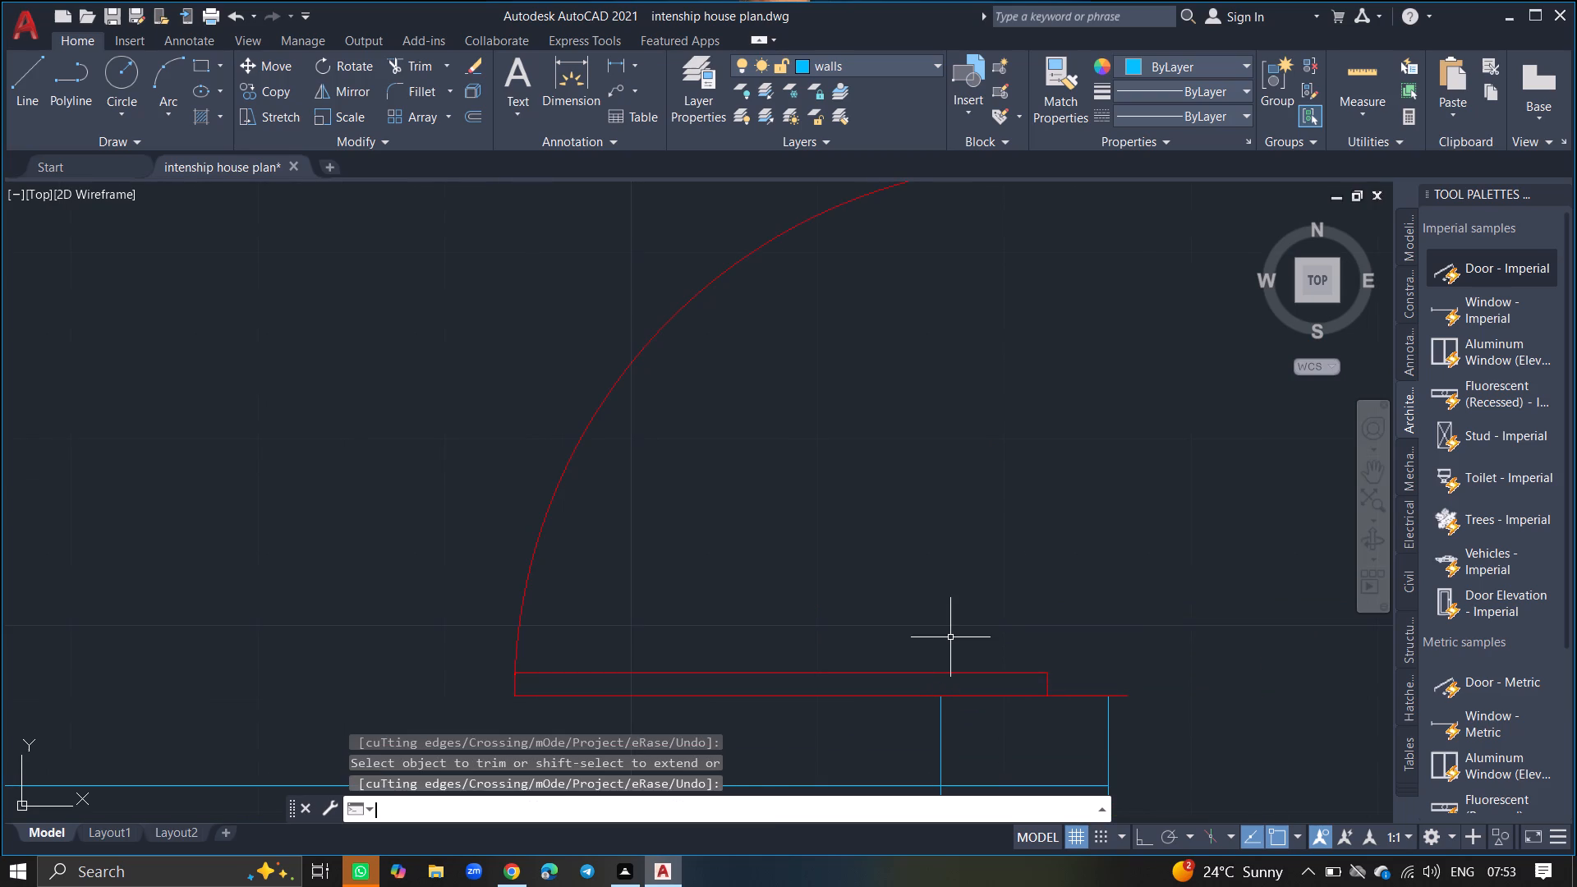
# Copy the door from its swing arc to the wall across the corridor, below the small rooms' right end.
pyautogui.keyDown('ctrl'); pyautogui.scroll(-5, 950, 637); pyautogui.keyUp('ctrl')
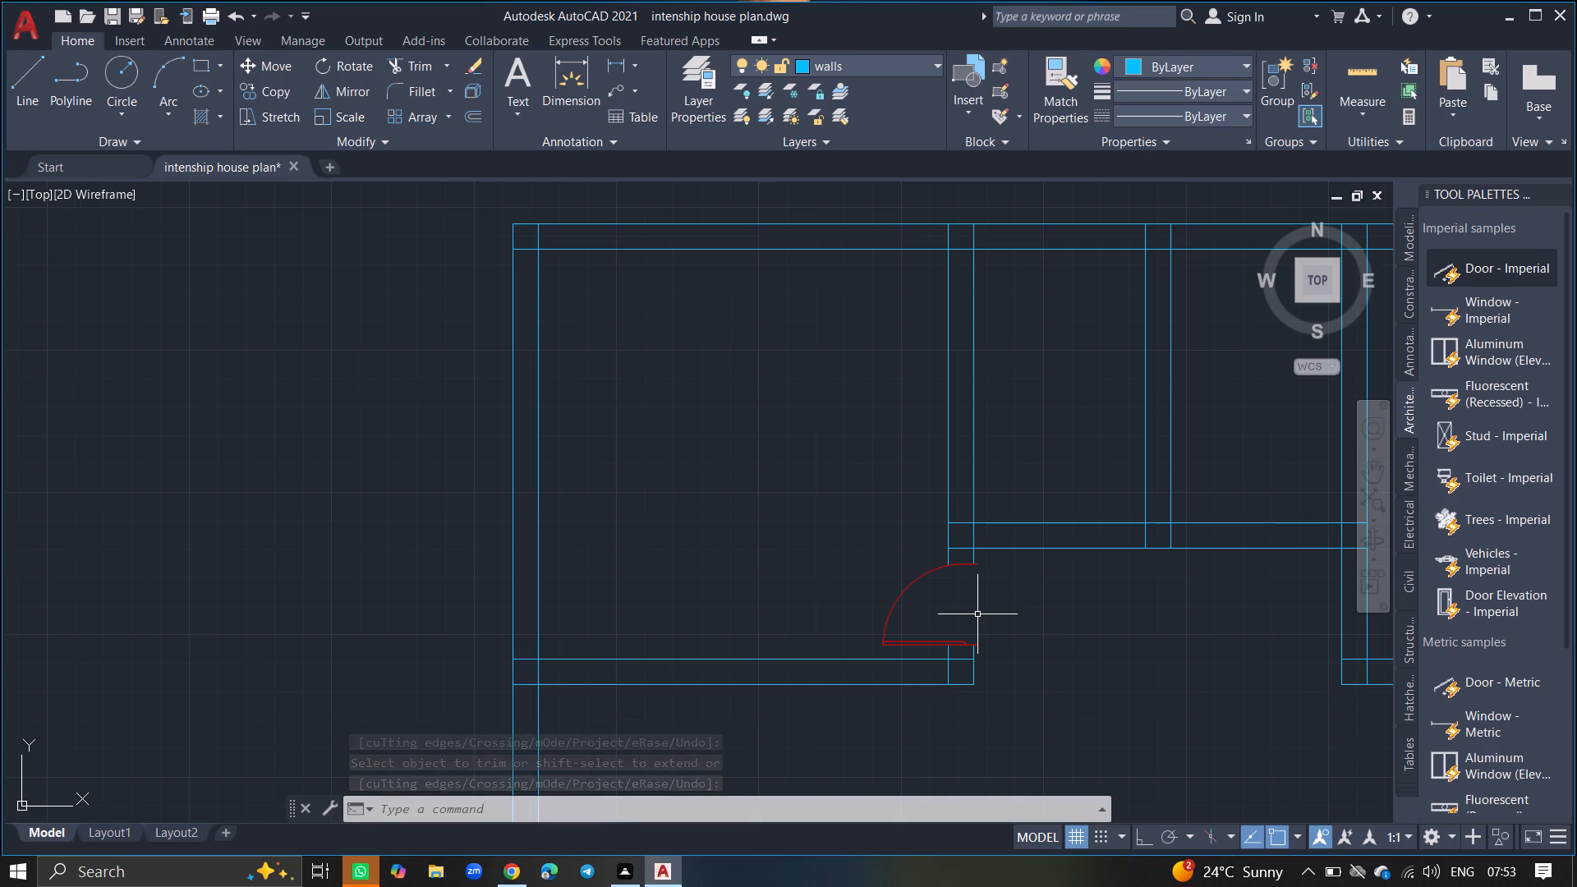
pyautogui.keyDown('ctrl'); pyautogui.scroll(-2, 977, 614); pyautogui.keyUp('ctrl')
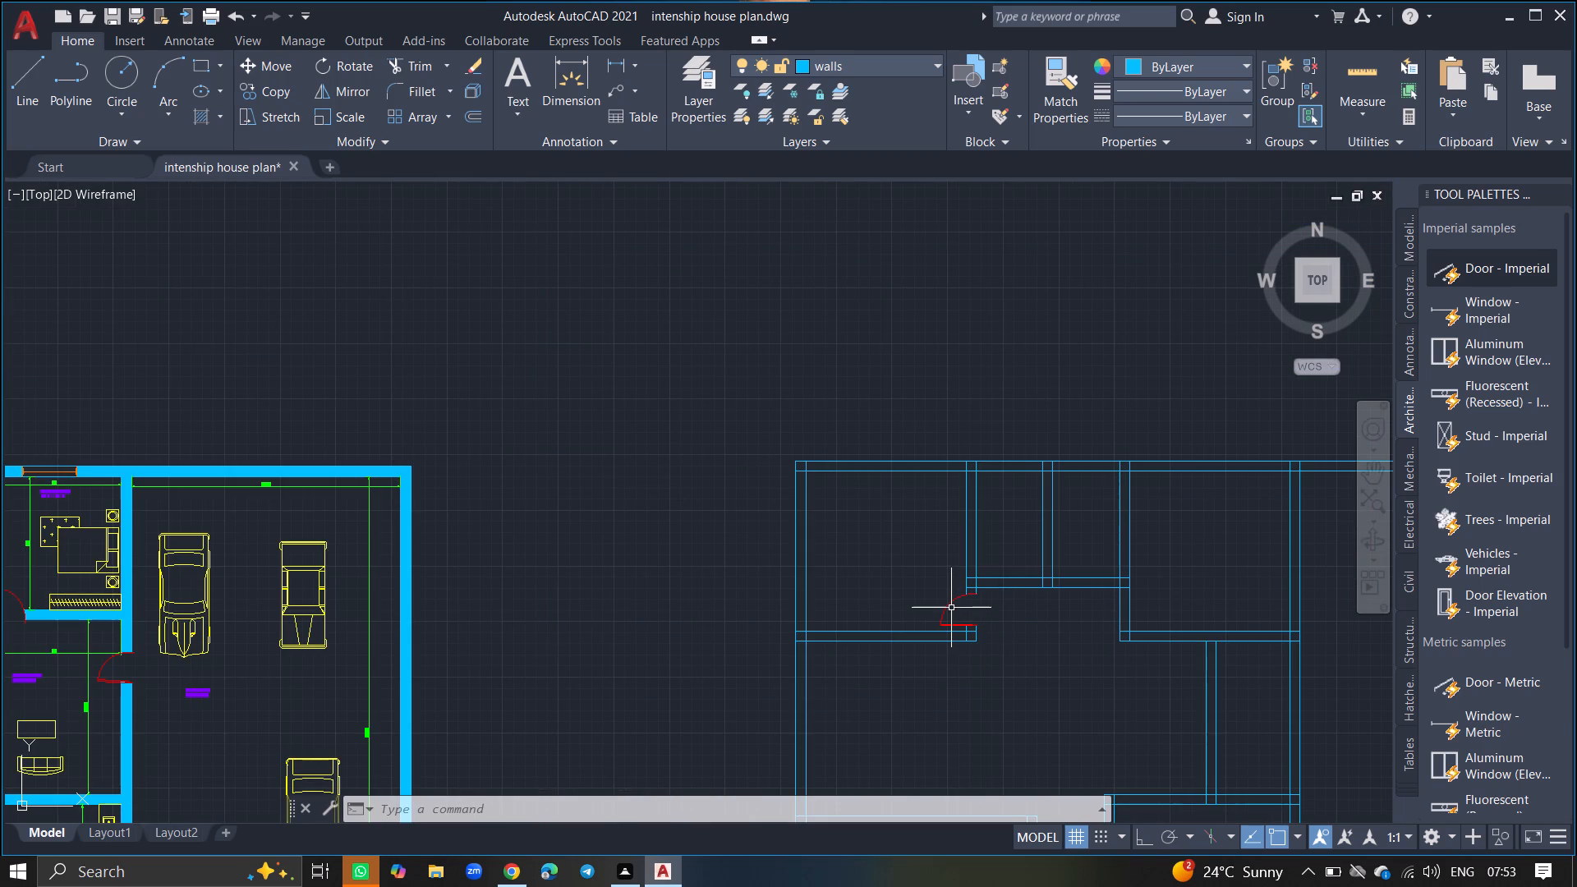
pyautogui.moveTo(951, 604); pyautogui.dragTo(1044, 627)
pyautogui.write('COPY')
pyautogui.press('Return')
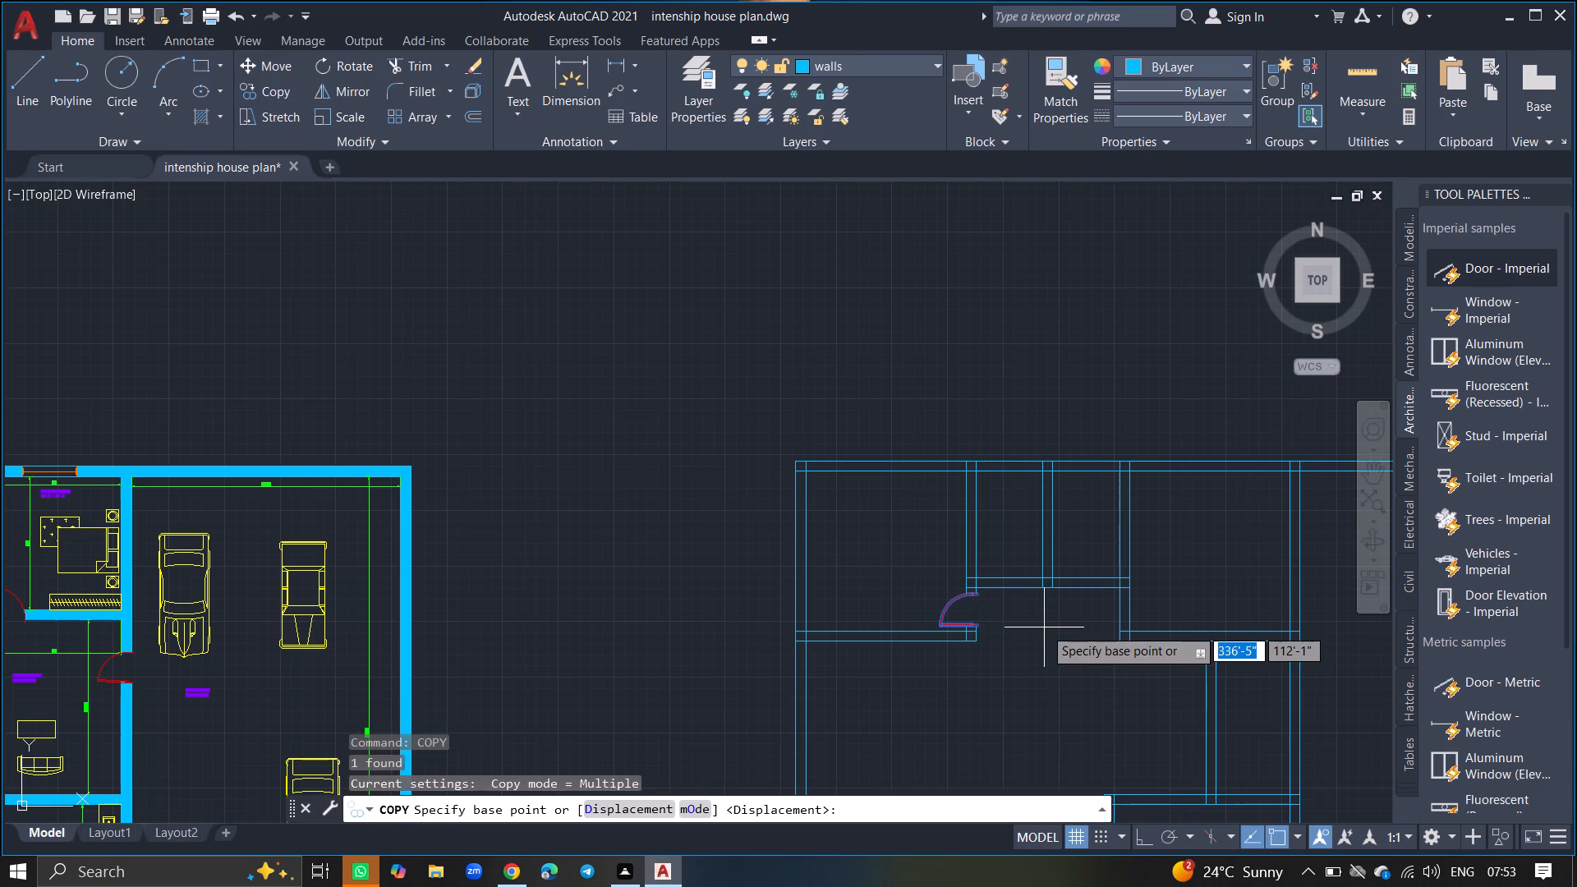
pyautogui.click(952, 610)
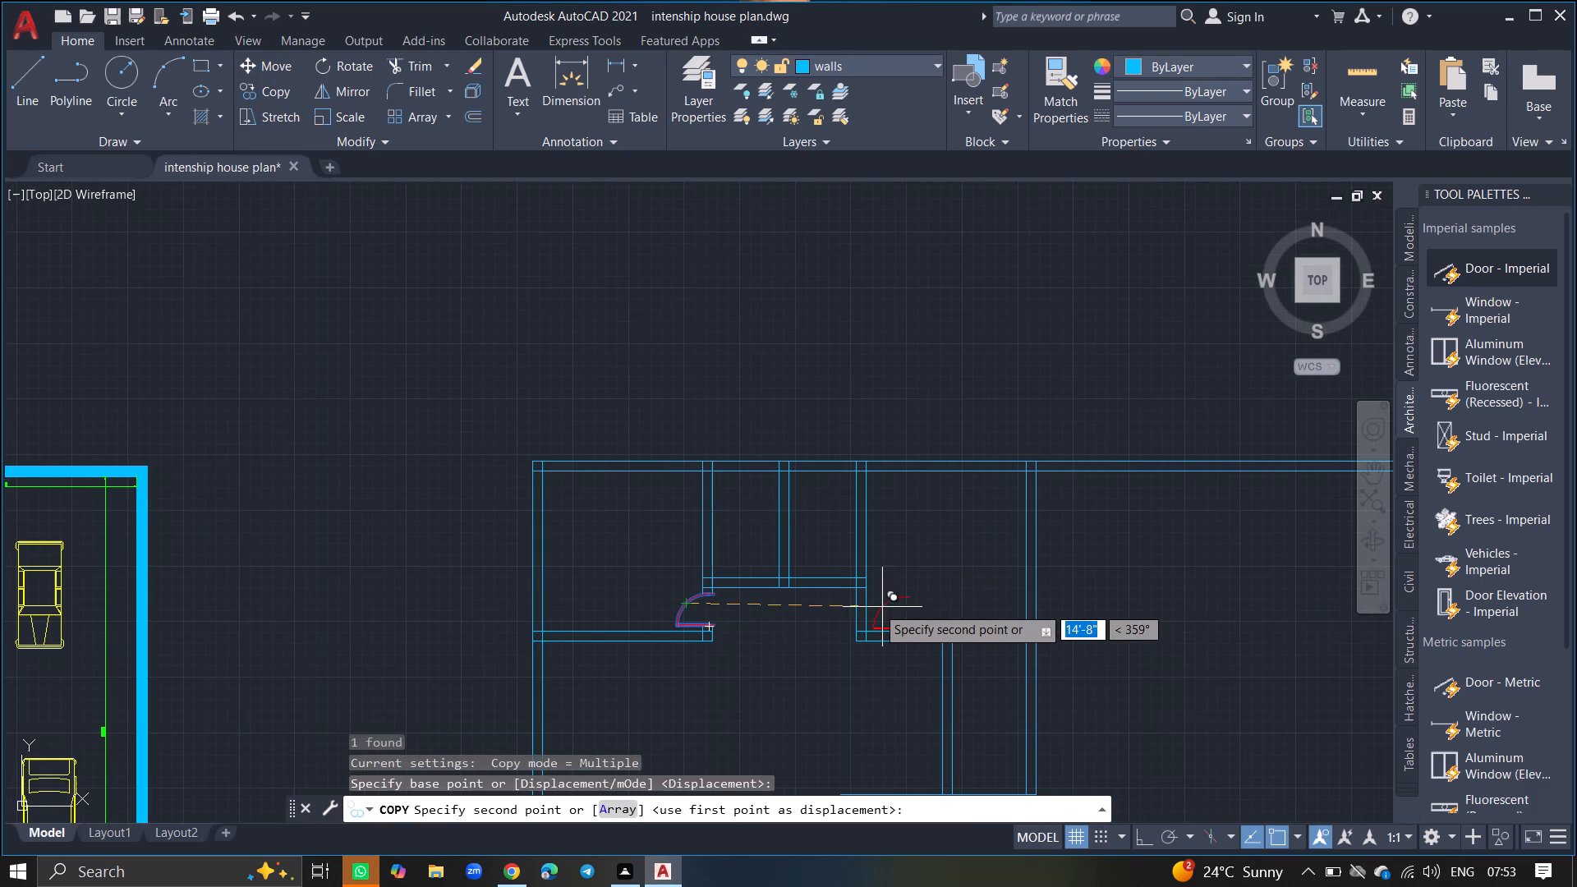
pyautogui.keyDown('ctrl'); pyautogui.scroll(6, 867, 605); pyautogui.keyUp('ctrl')
pyautogui.click(836, 564)
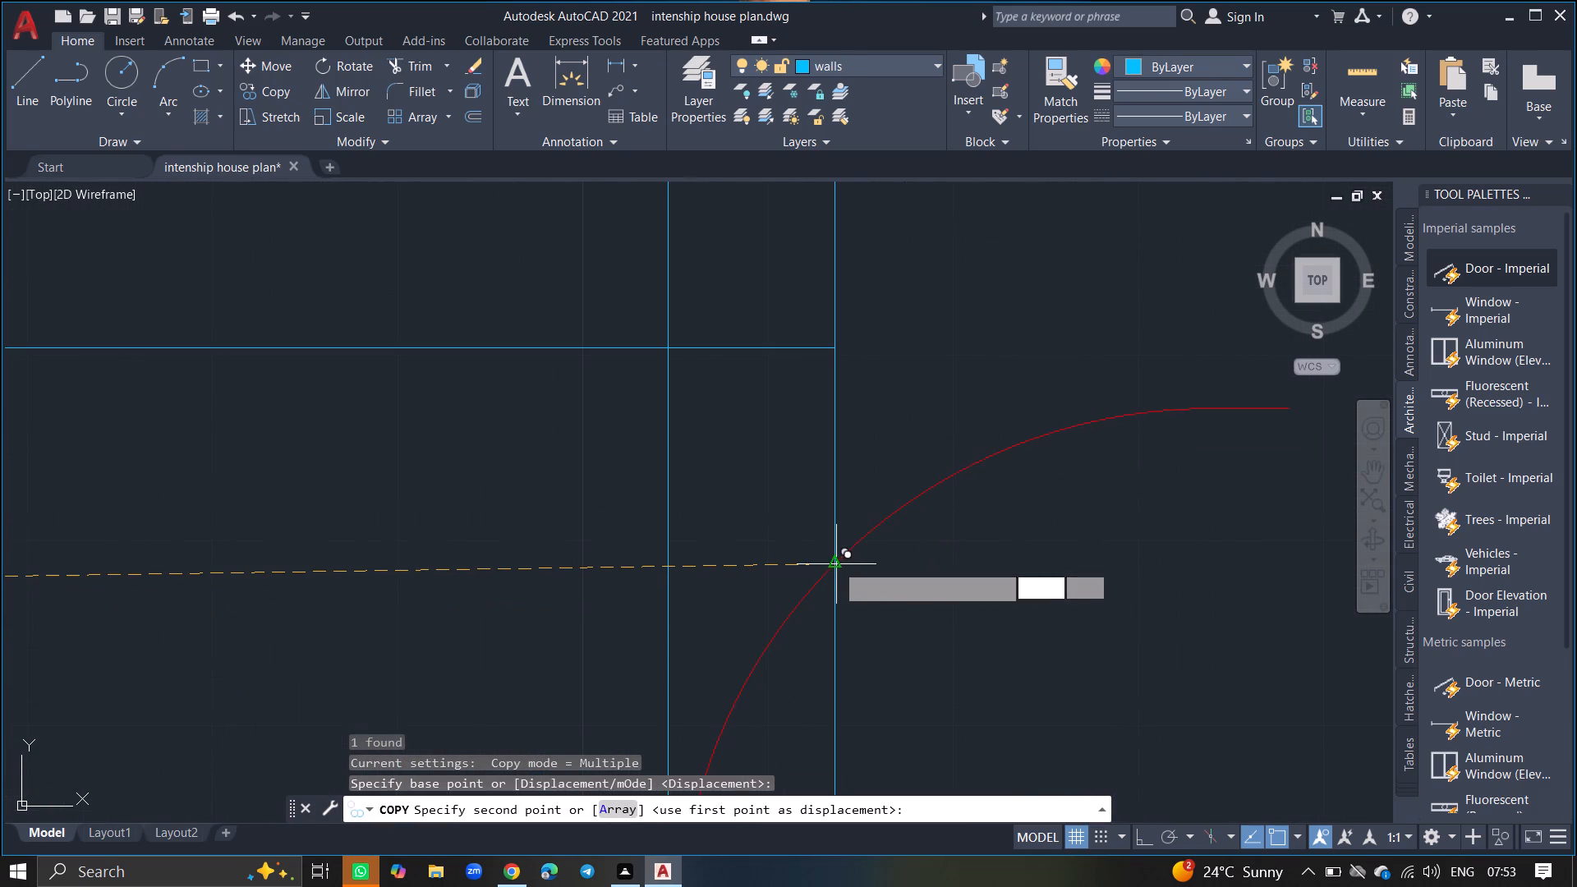
pyautogui.press('Return')
# Place the door copy on the wall line across the corridor, below the small rooms' right end.
pyautogui.click(836, 564)
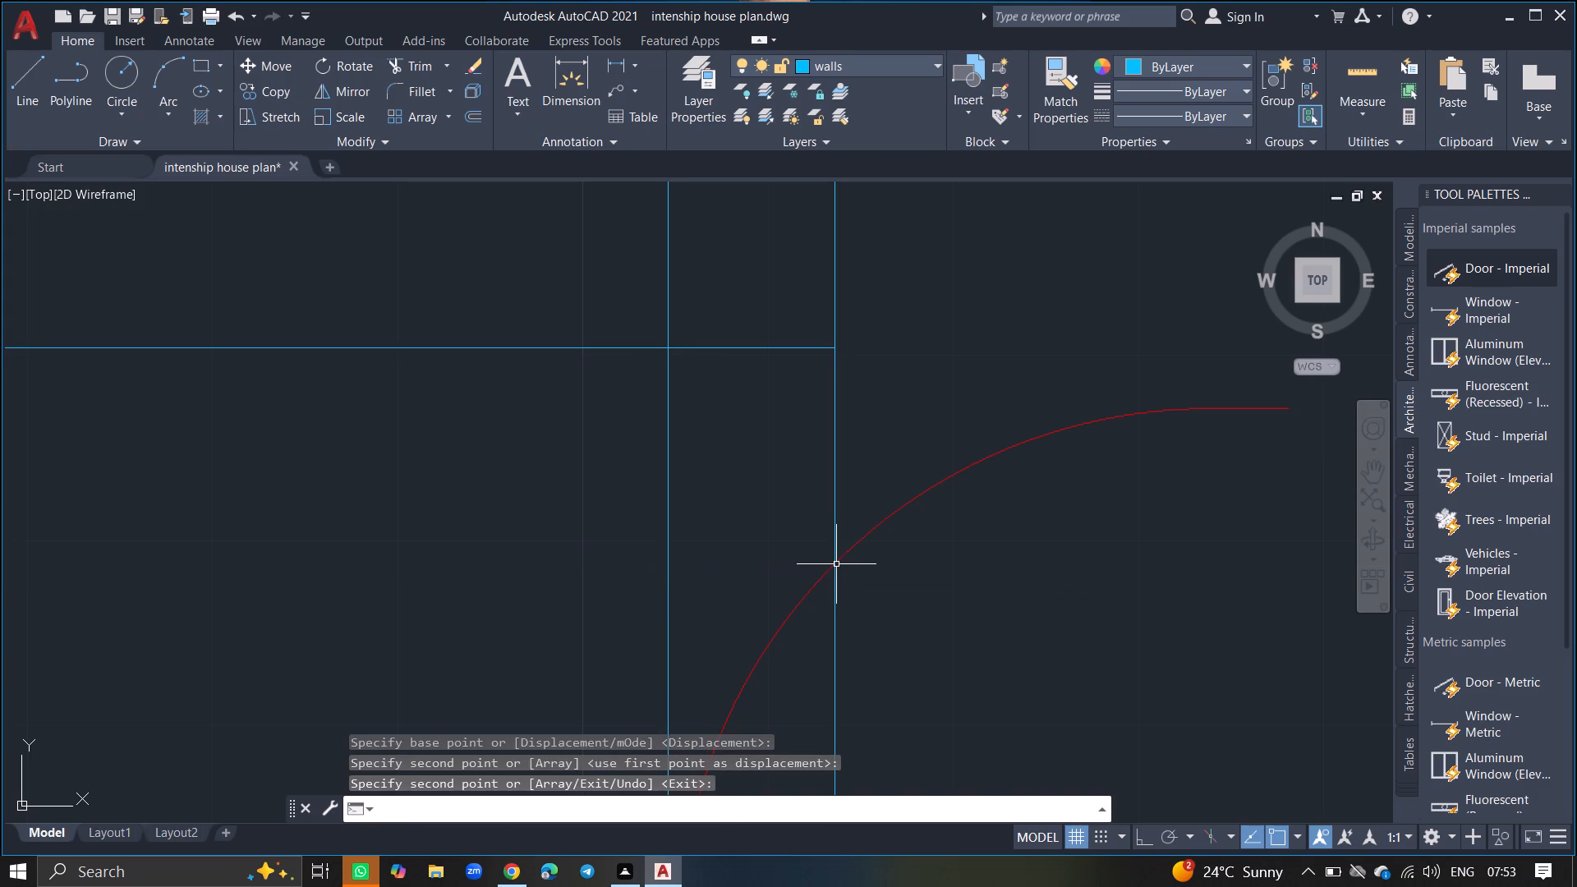
# Rotate the new door 180 degrees about the point where its leaf's free end meets the wall.
pyautogui.click(836, 564)
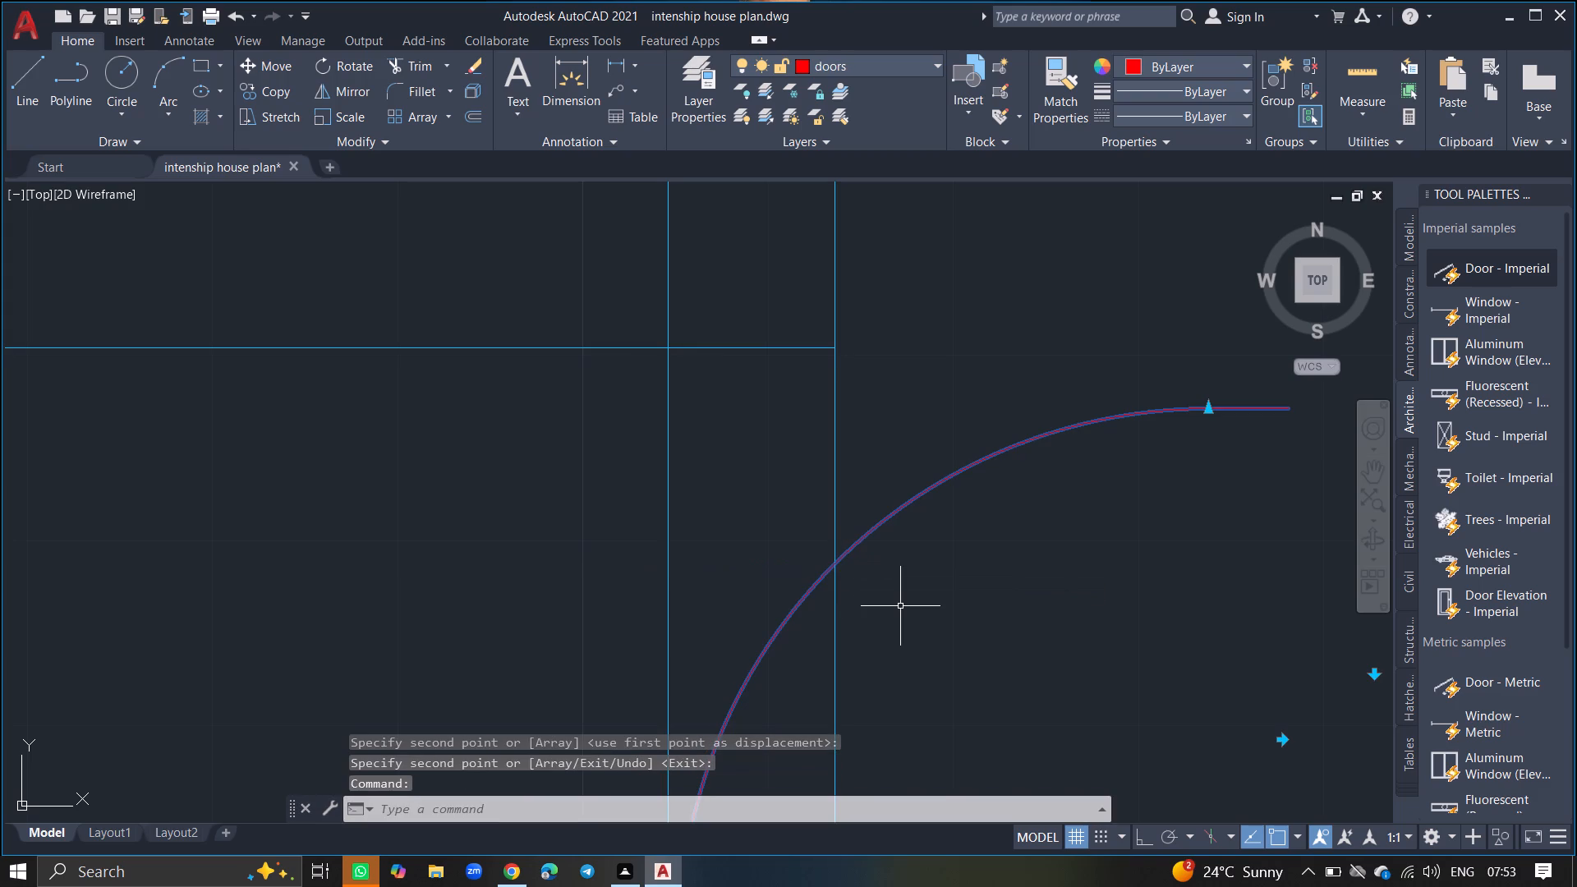
pyautogui.write('RO')
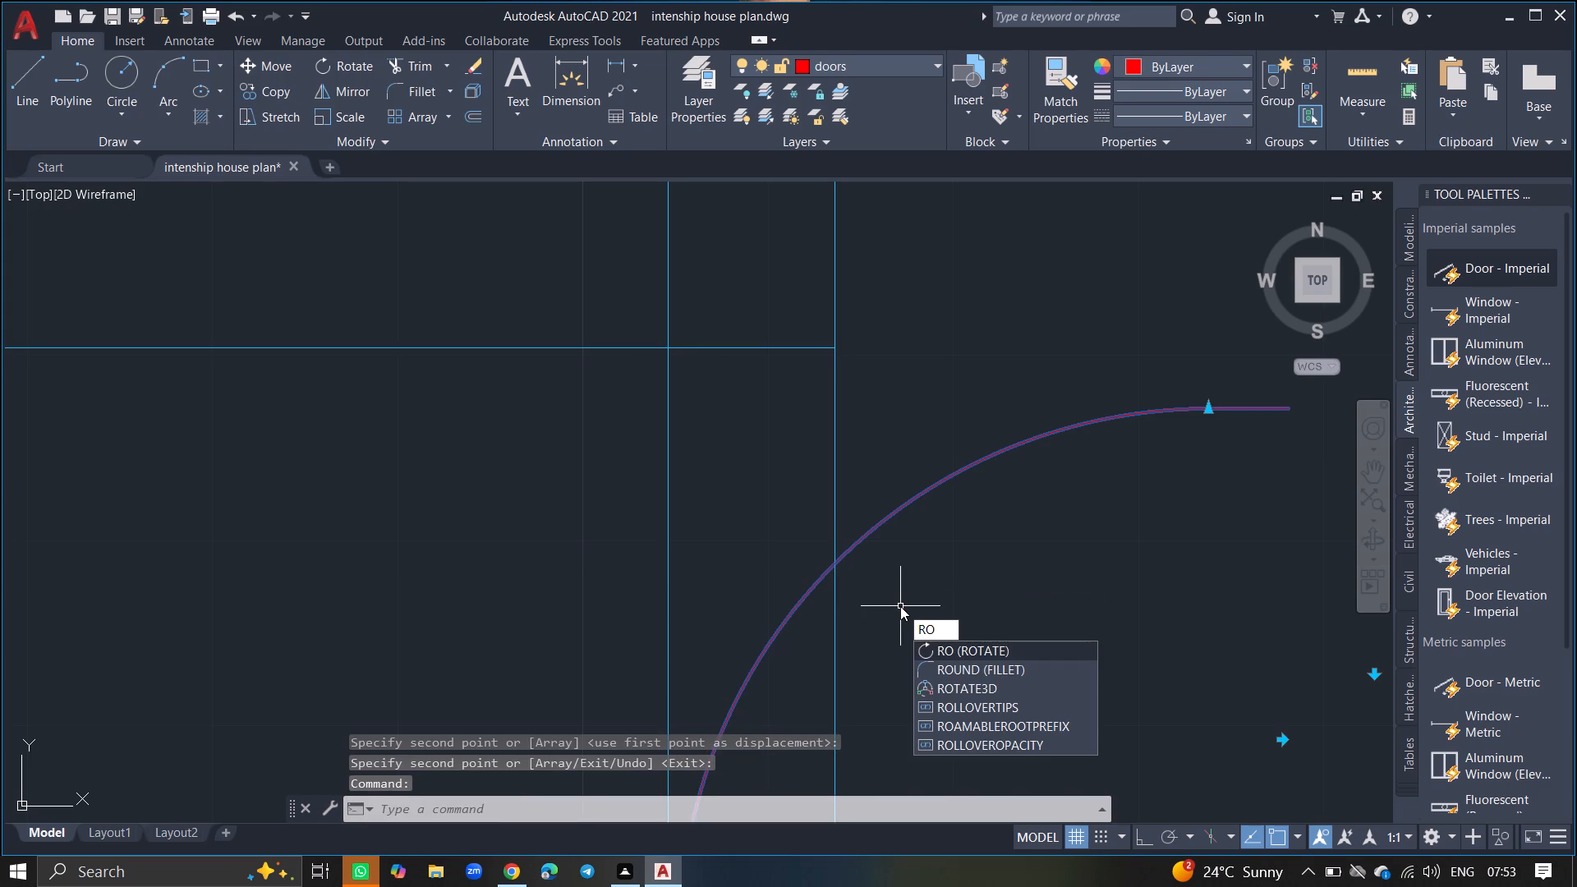
pyautogui.press('Return')
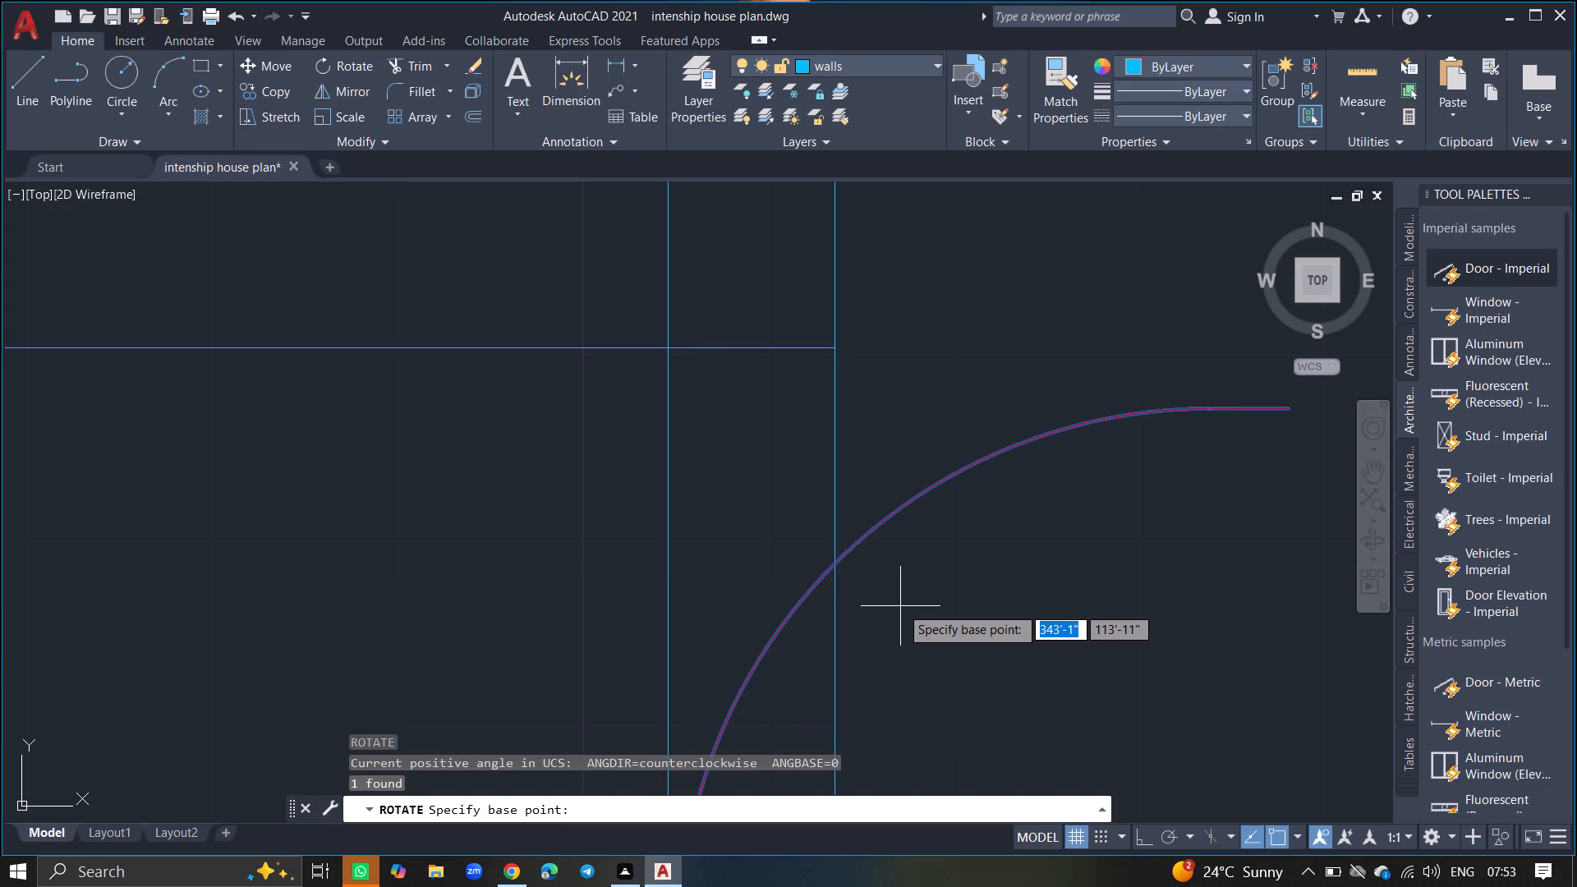
pyautogui.keyDown('ctrl'); pyautogui.scroll(-5, 900, 606); pyautogui.keyUp('ctrl')
pyautogui.click(864, 657)
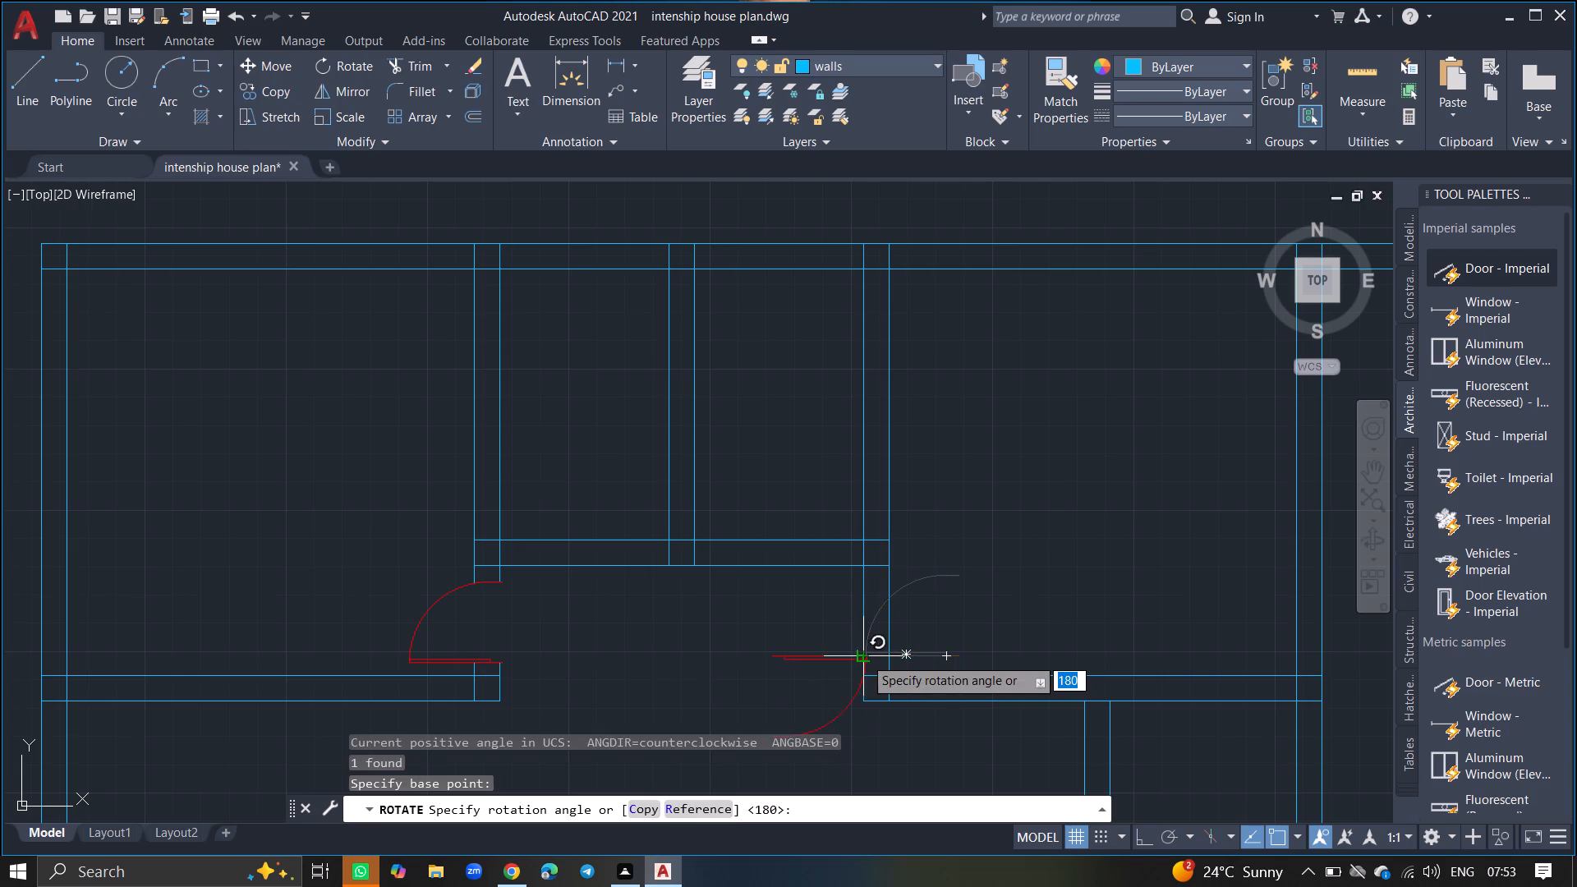
pyautogui.click(782, 660)
# Move the rotated door up and right so its jamb ends span the corridor's right-hand wall just below the small rooms.
pyautogui.click(802, 655)
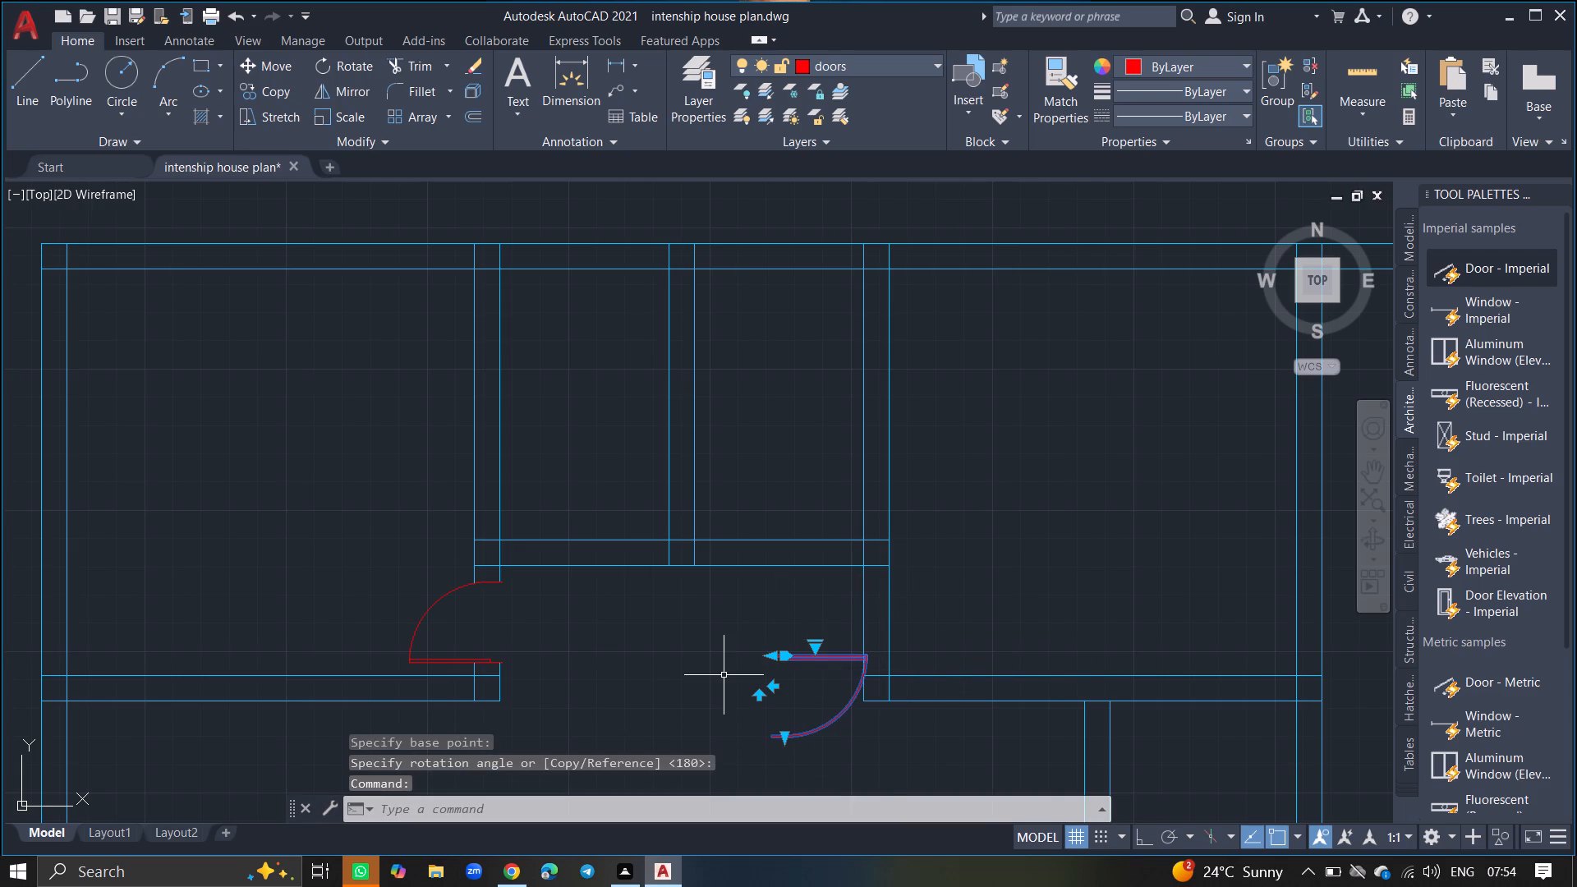
pyautogui.write('MOVE')
pyautogui.press('Return')
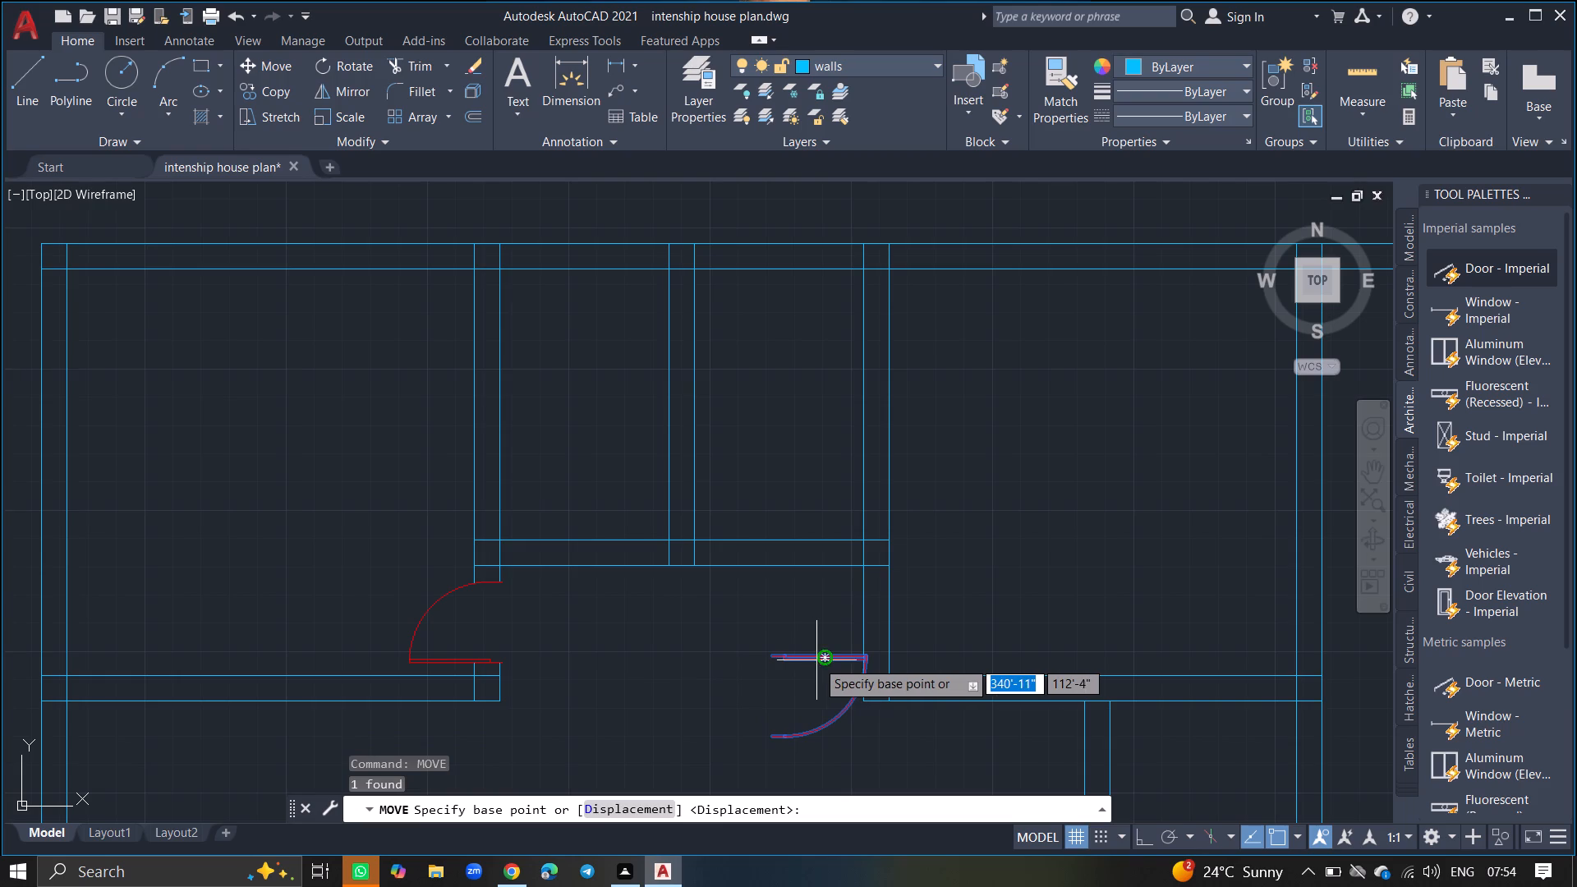
pyautogui.click(821, 660)
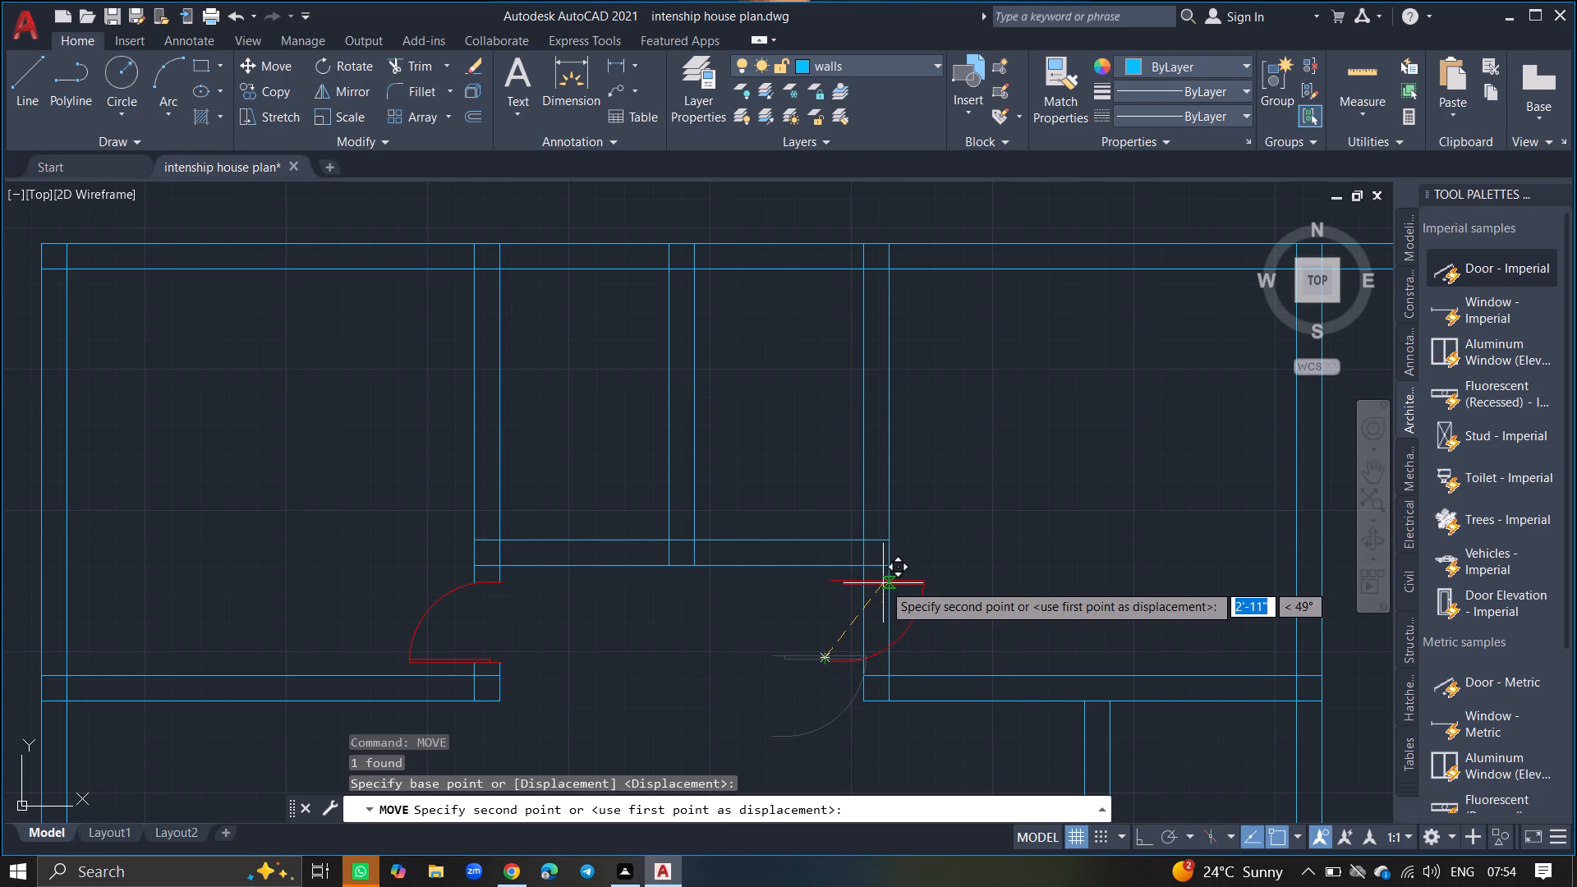
pyautogui.keyDown('ctrl'); pyautogui.scroll(2, 899, 581); pyautogui.keyUp('ctrl')
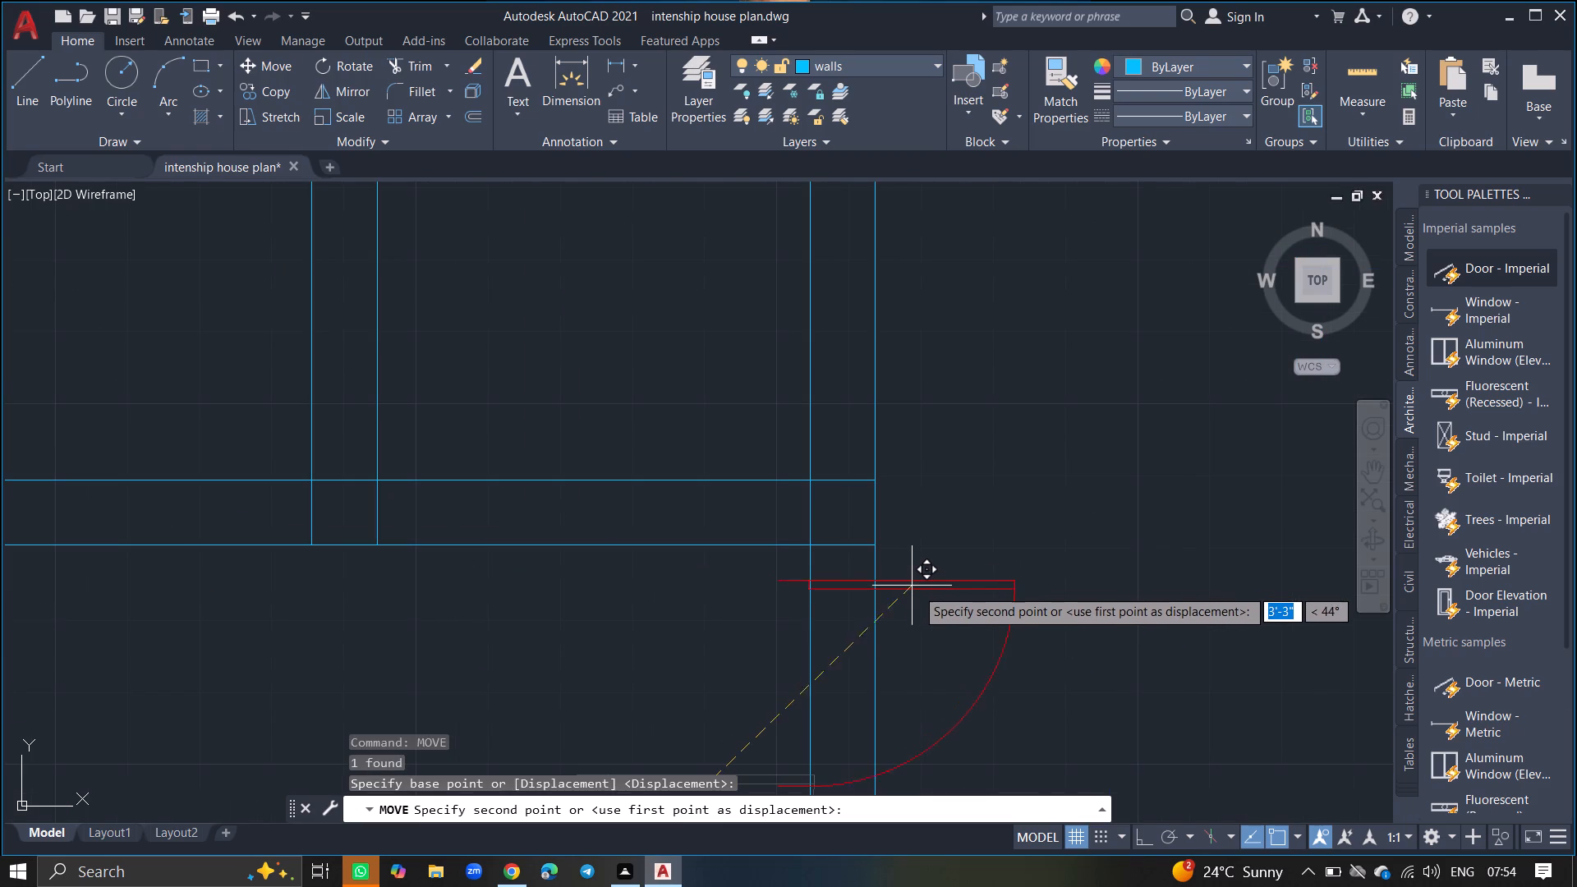
pyautogui.click(933, 593)
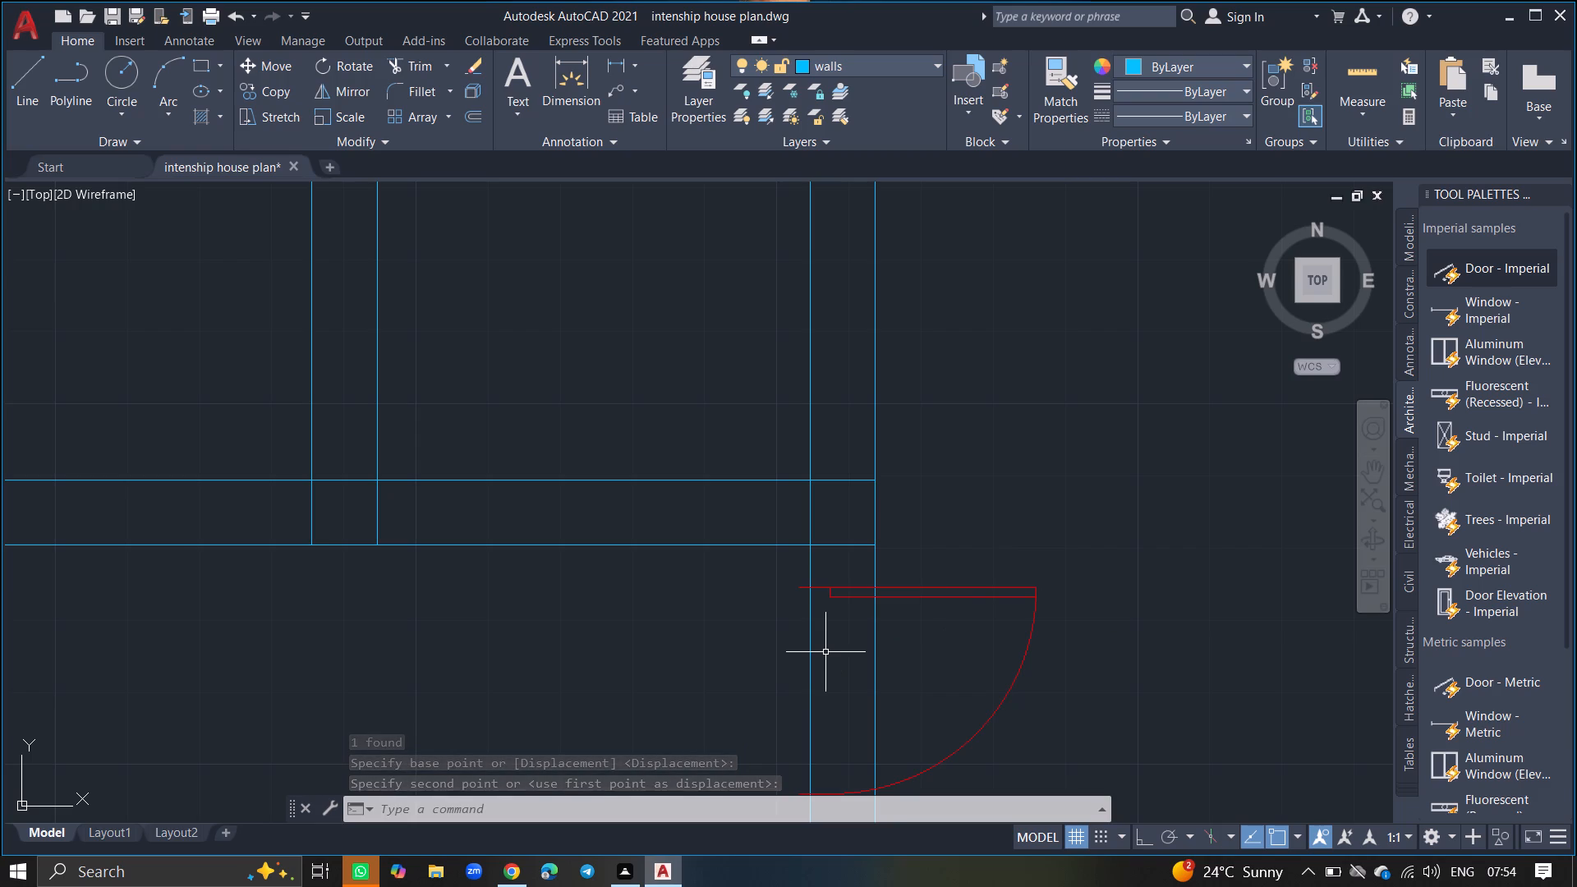
# Trim both wall lines inside the right-hand corridor door opening, including the short leftover piece within the door leaf.
pyautogui.write('TRIM')
pyautogui.press('Return')
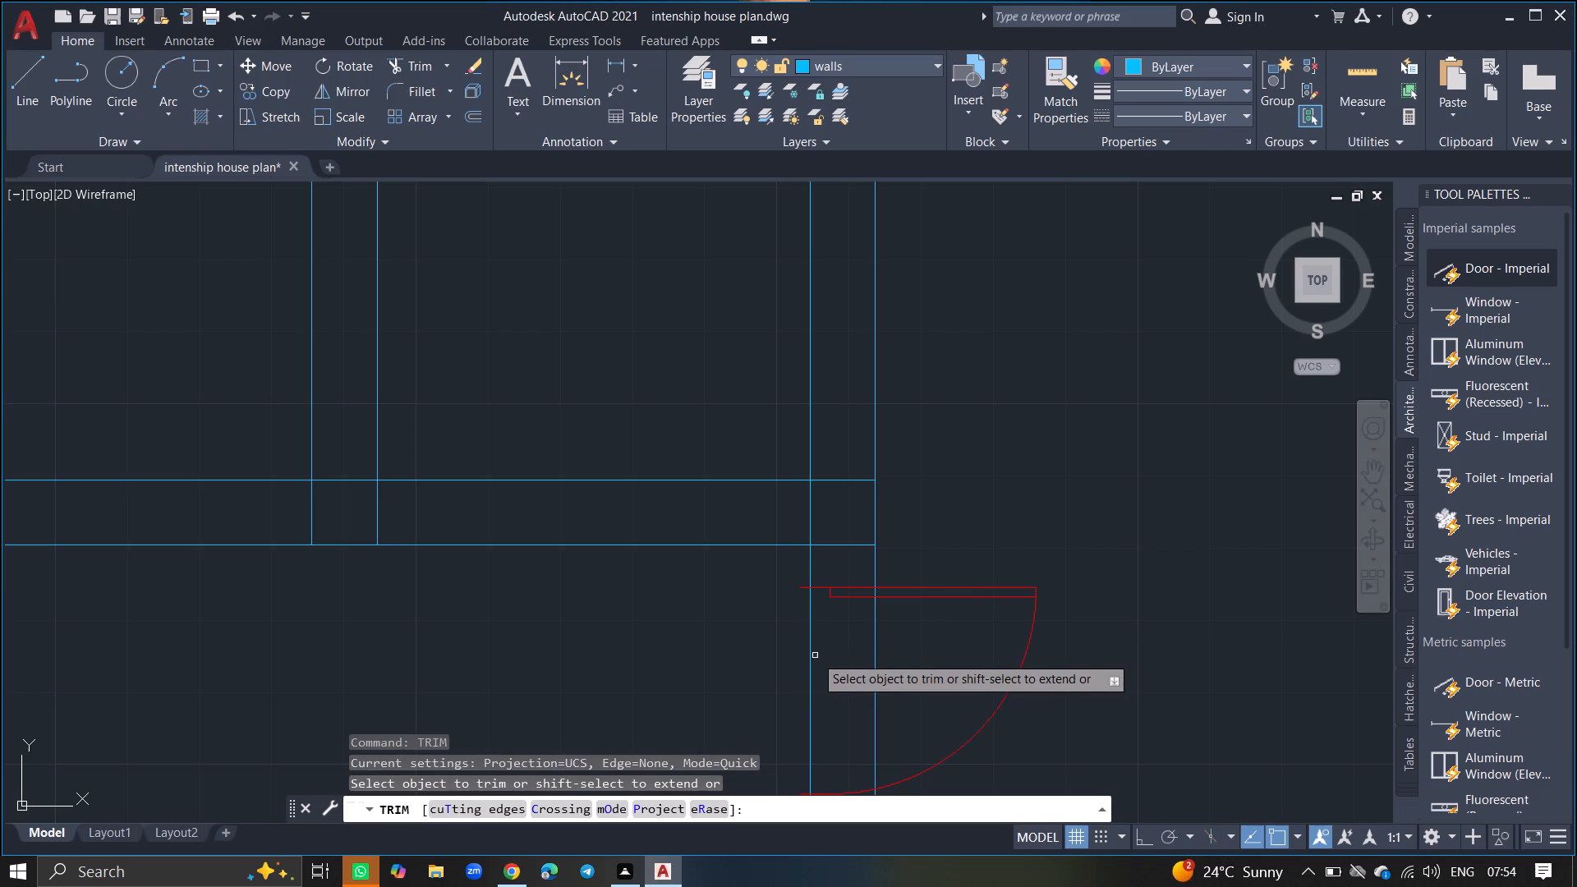
pyautogui.click(811, 655)
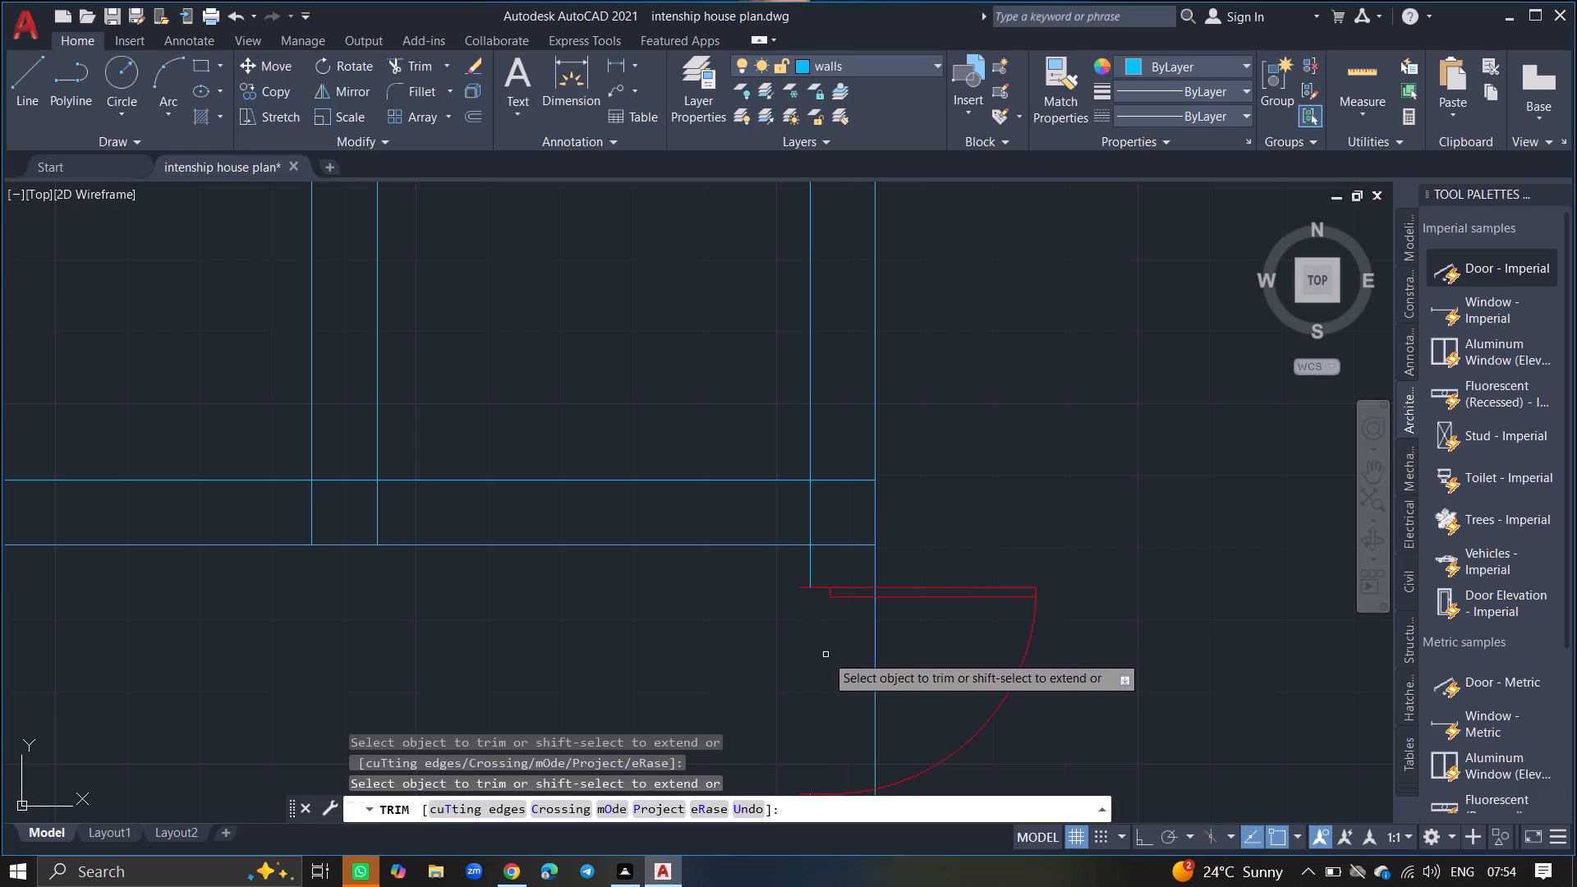
pyautogui.keyDown('ctrl'); pyautogui.scroll(-2, 825, 655); pyautogui.keyUp('ctrl')
pyautogui.click(844, 656)
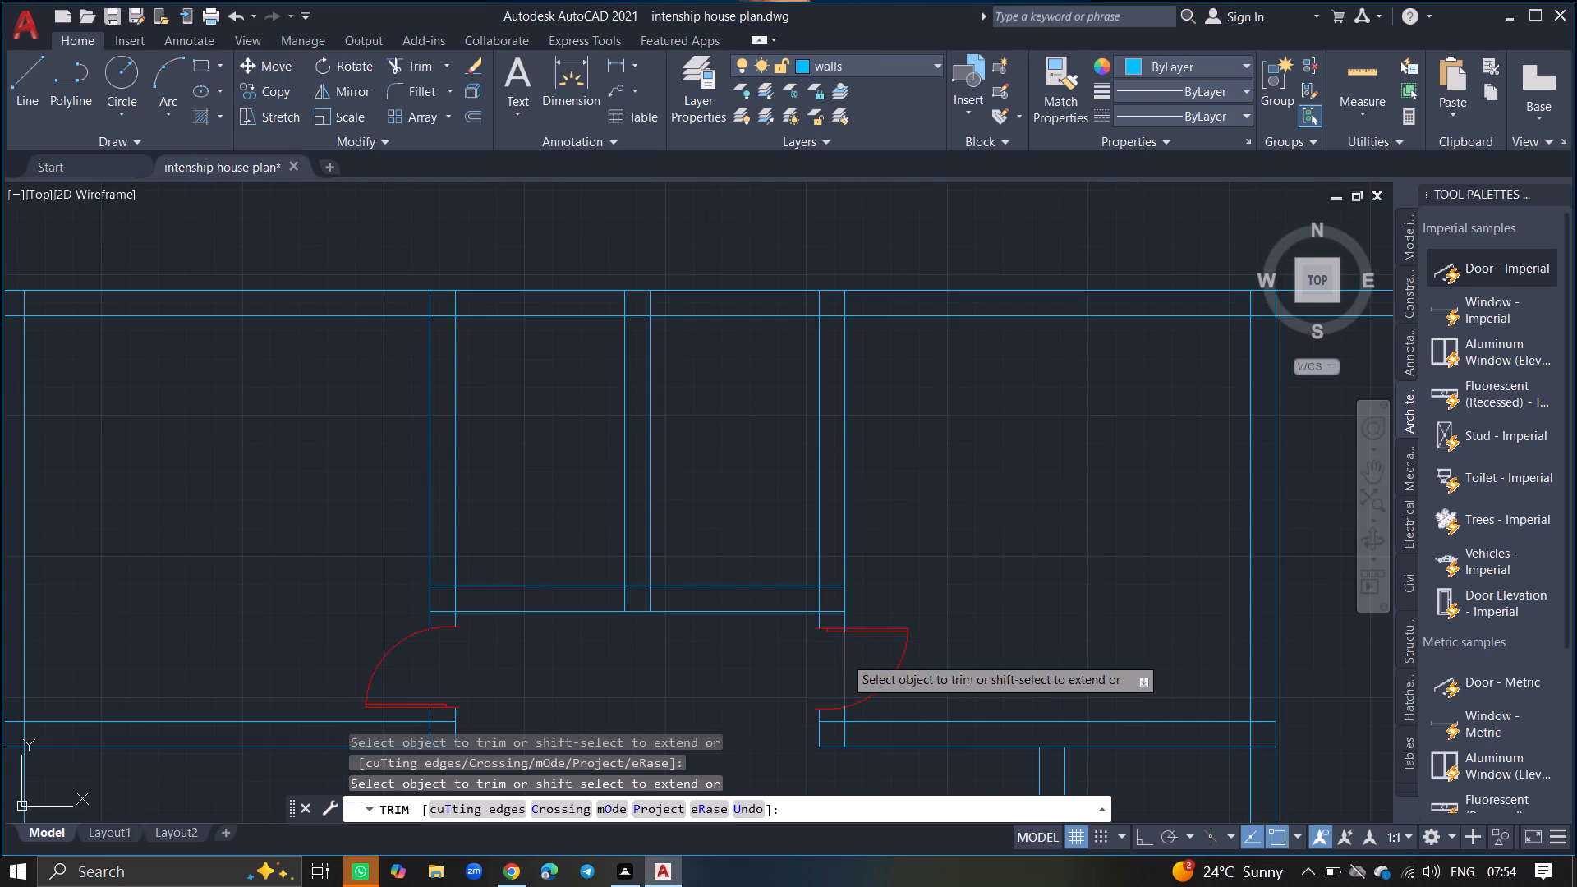
pyautogui.keyDown('ctrl'); pyautogui.scroll(5, 844, 656); pyautogui.keyUp('ctrl')
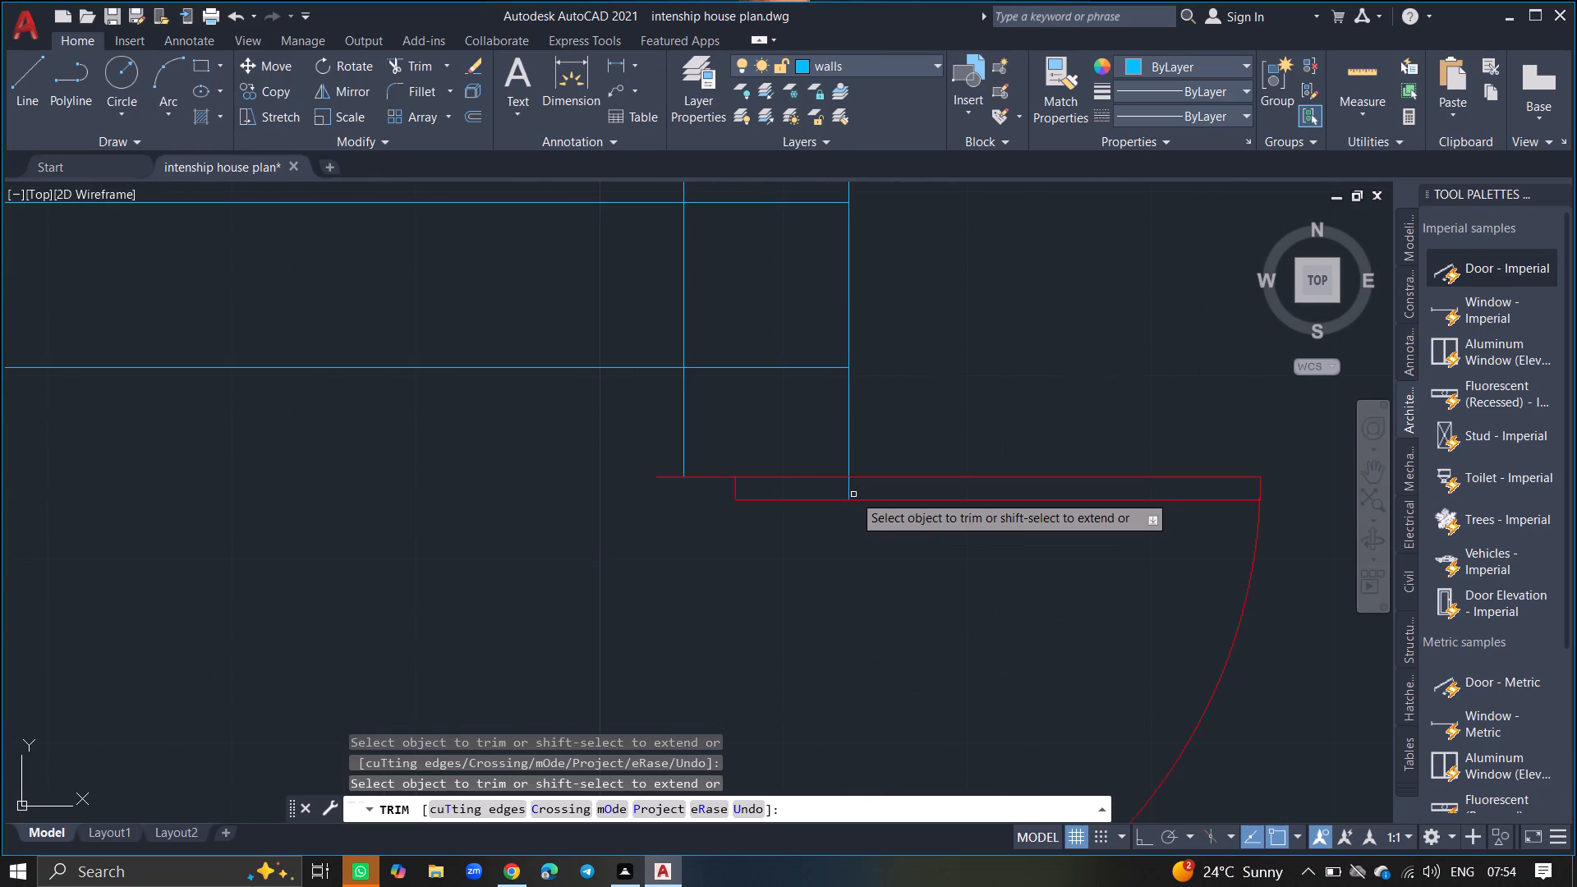
pyautogui.click(848, 490)
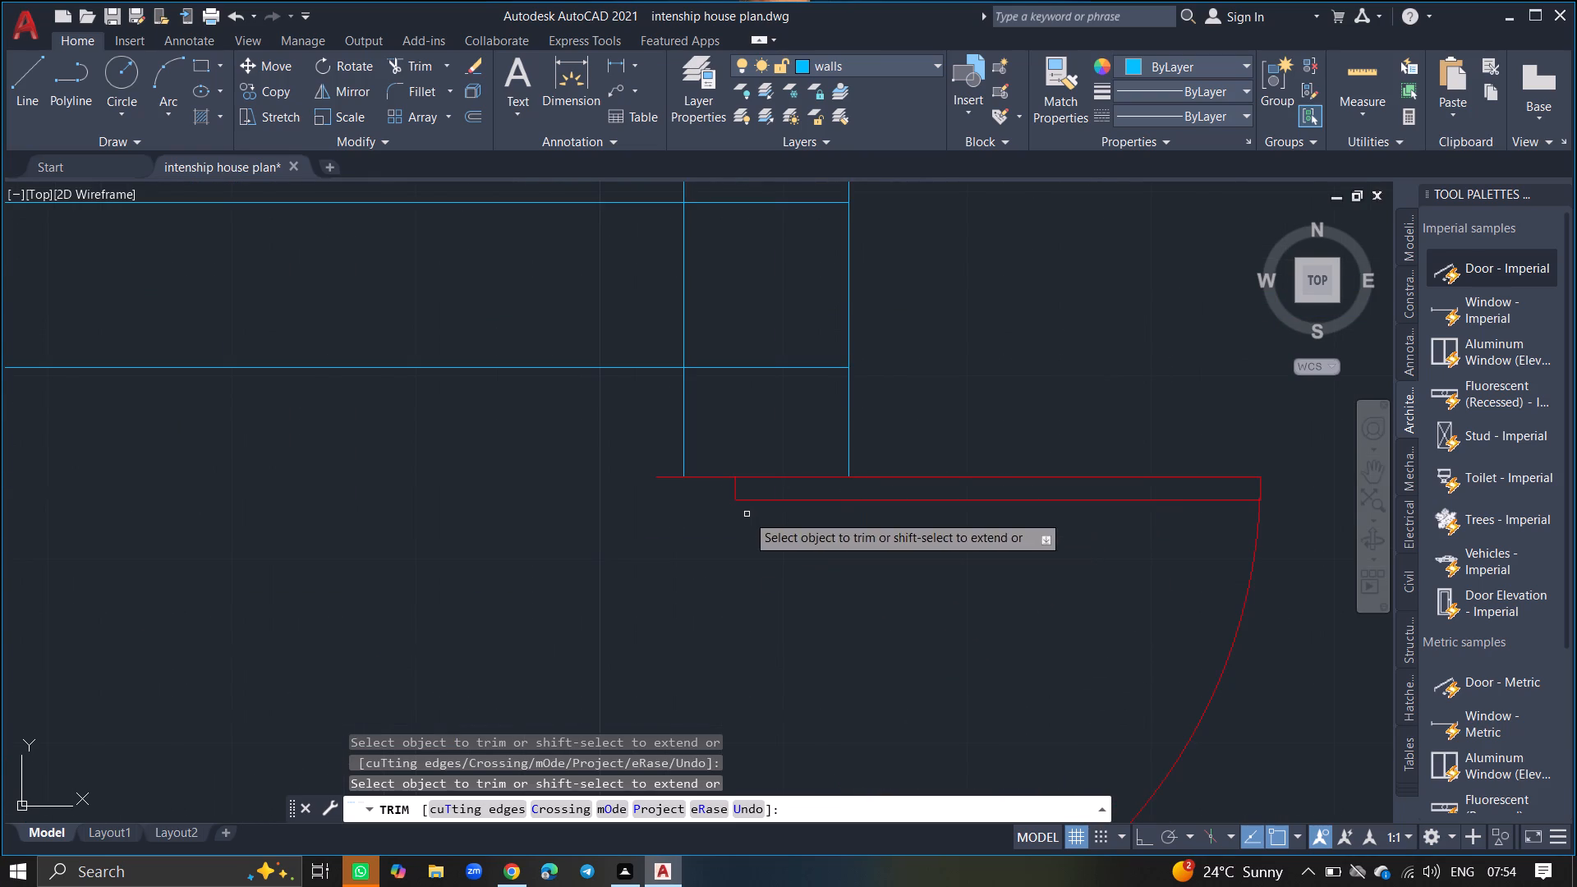
pyautogui.press('Return')
# Copy the left-hand corridor door from its leaf's free end into the lower-right room, just inside its upper-left corner.
pyautogui.keyDown('ctrl'); pyautogui.scroll(-5, 747, 514); pyautogui.keyUp('ctrl')
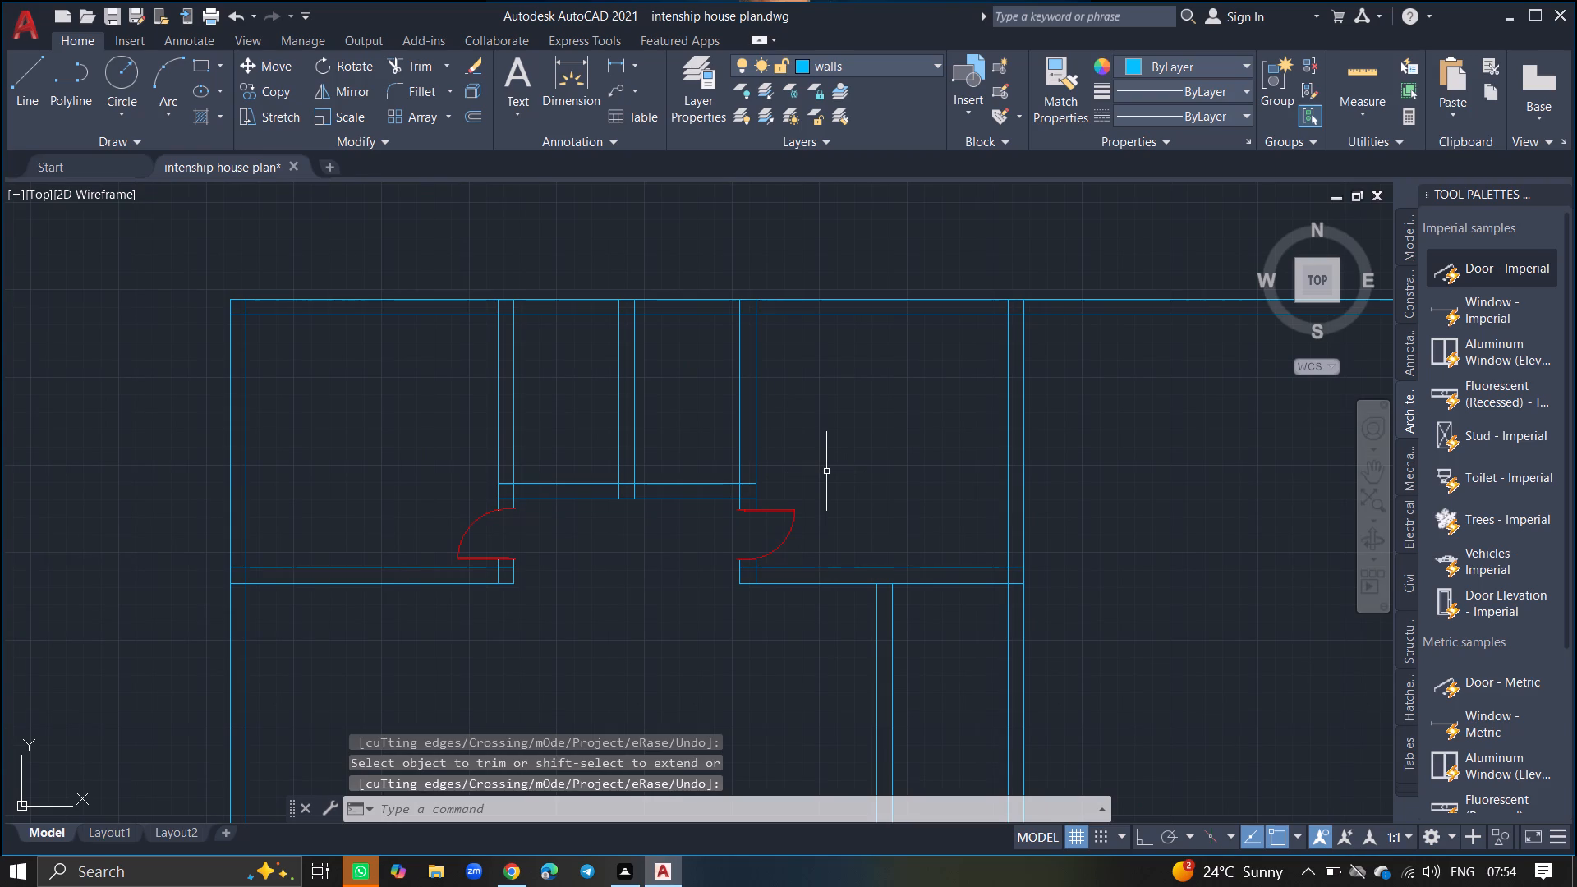
pyautogui.keyDown('ctrl'); pyautogui.scroll(-2, 826, 471); pyautogui.keyUp('ctrl')
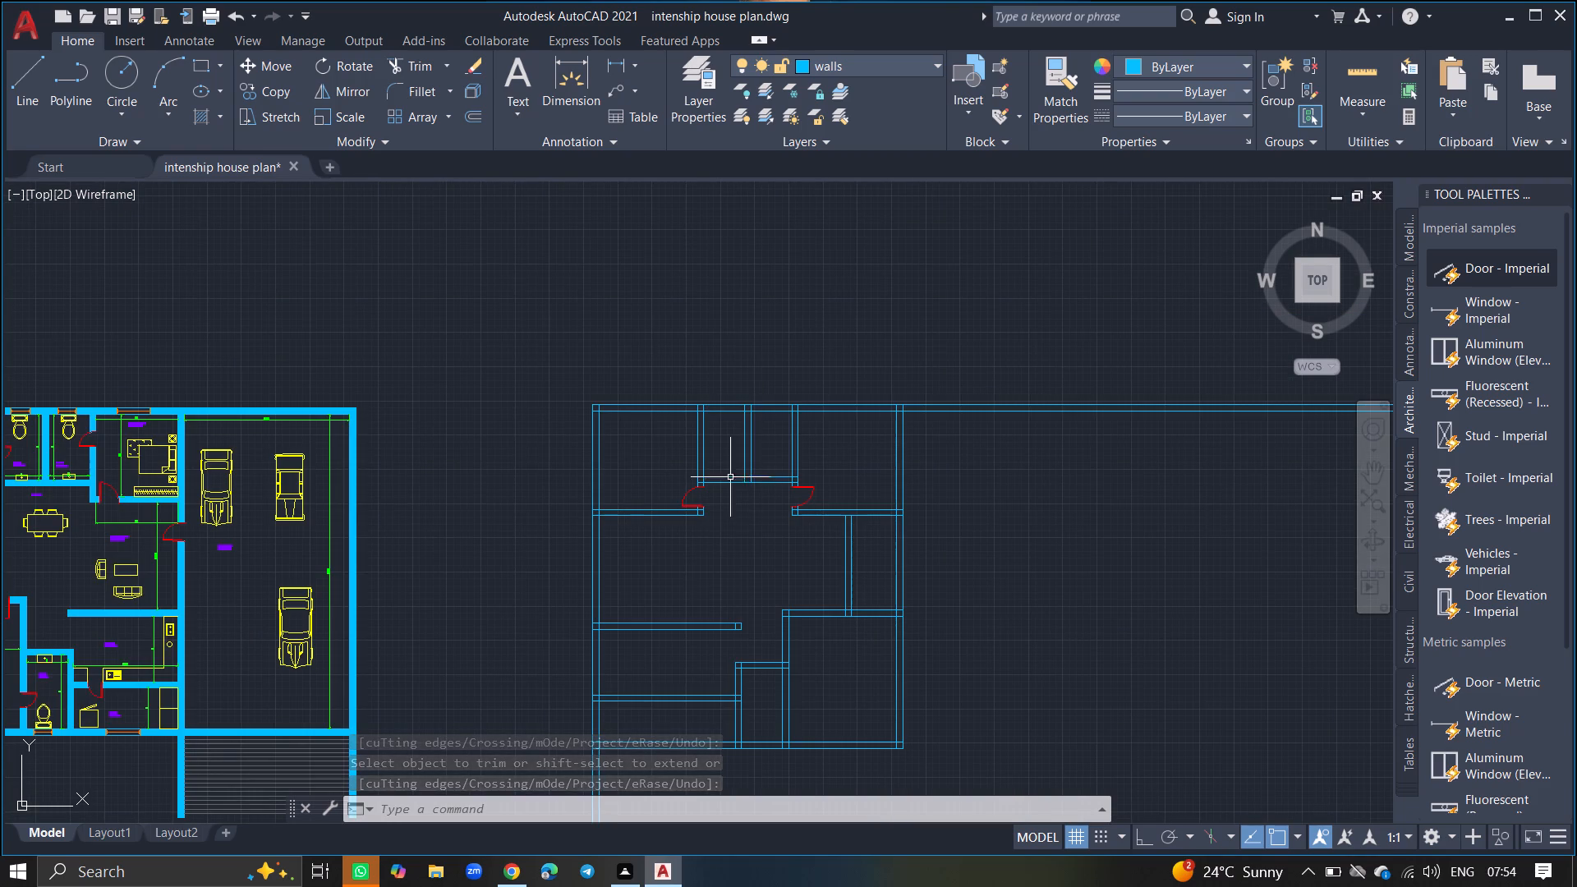
pyautogui.click(690, 489)
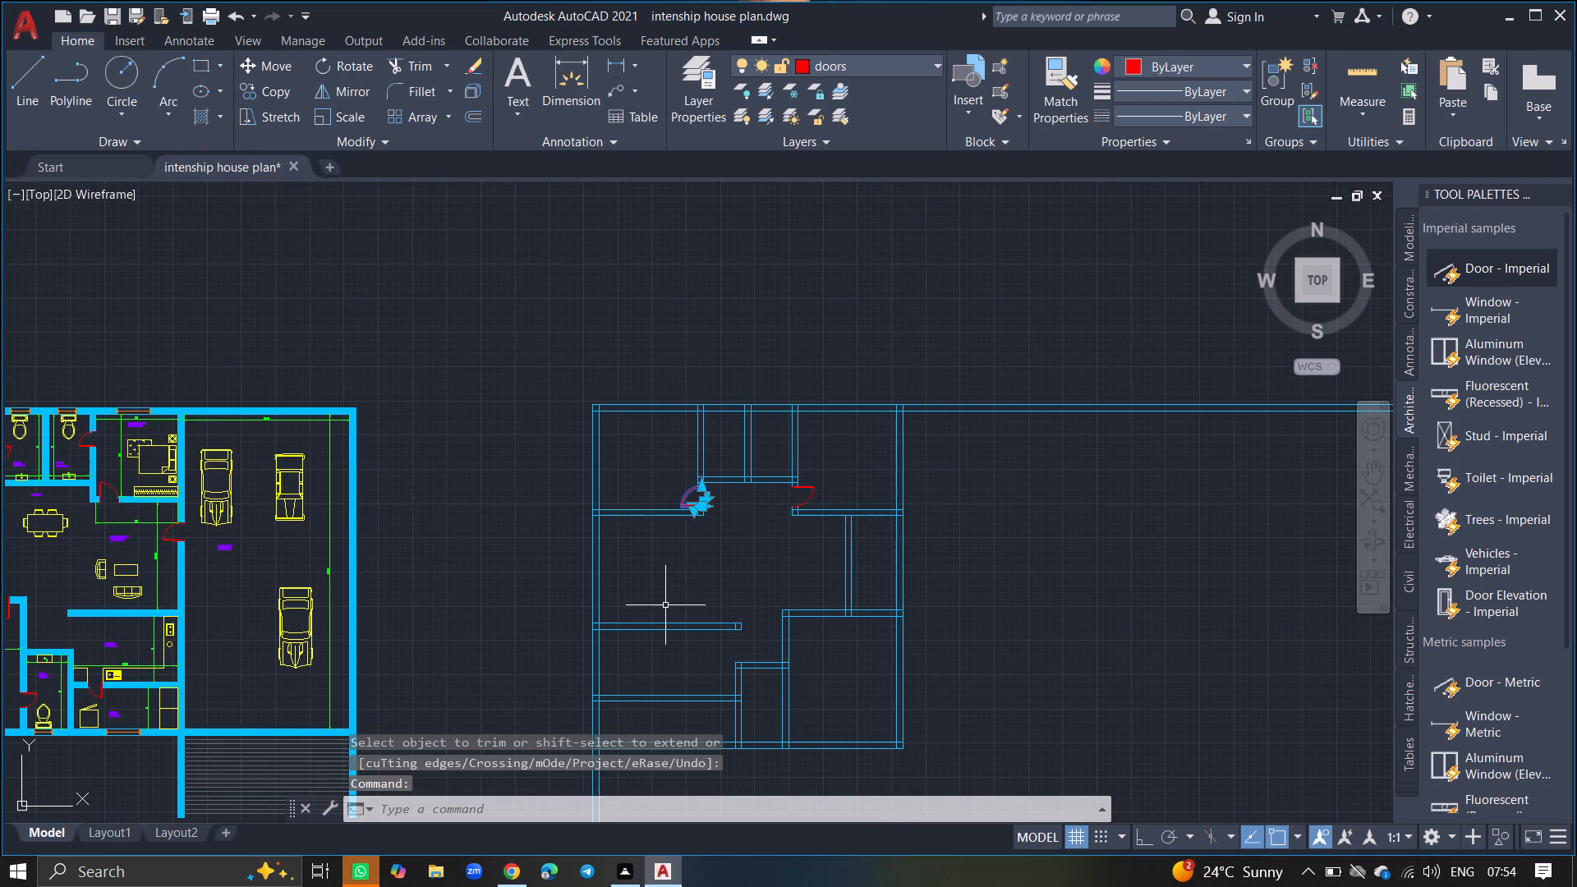
pyautogui.write('COP')
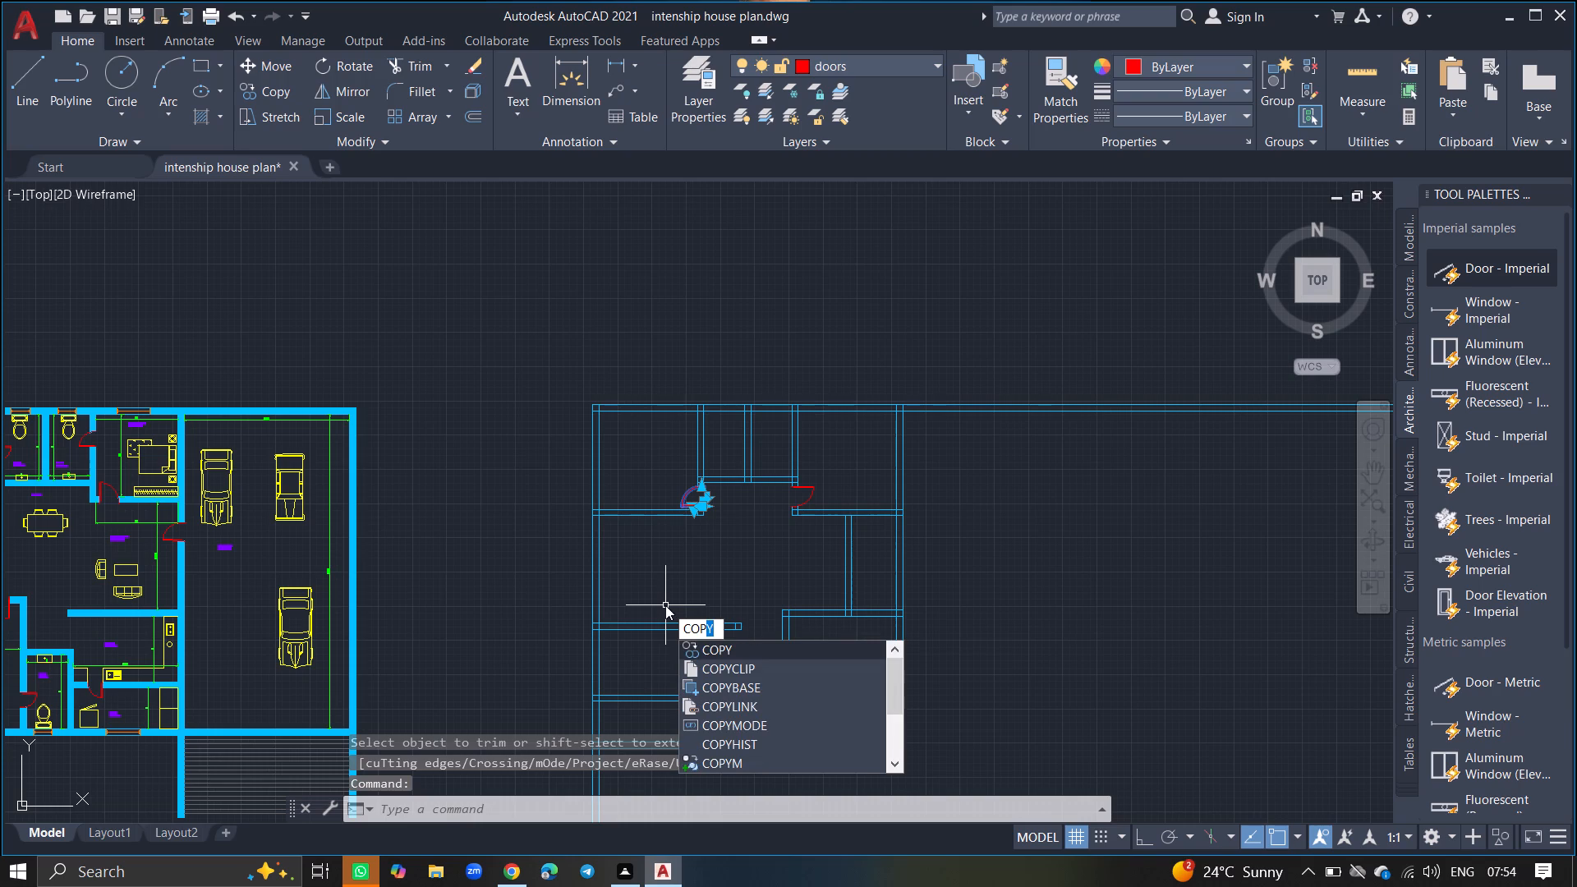
pyautogui.click(692, 648)
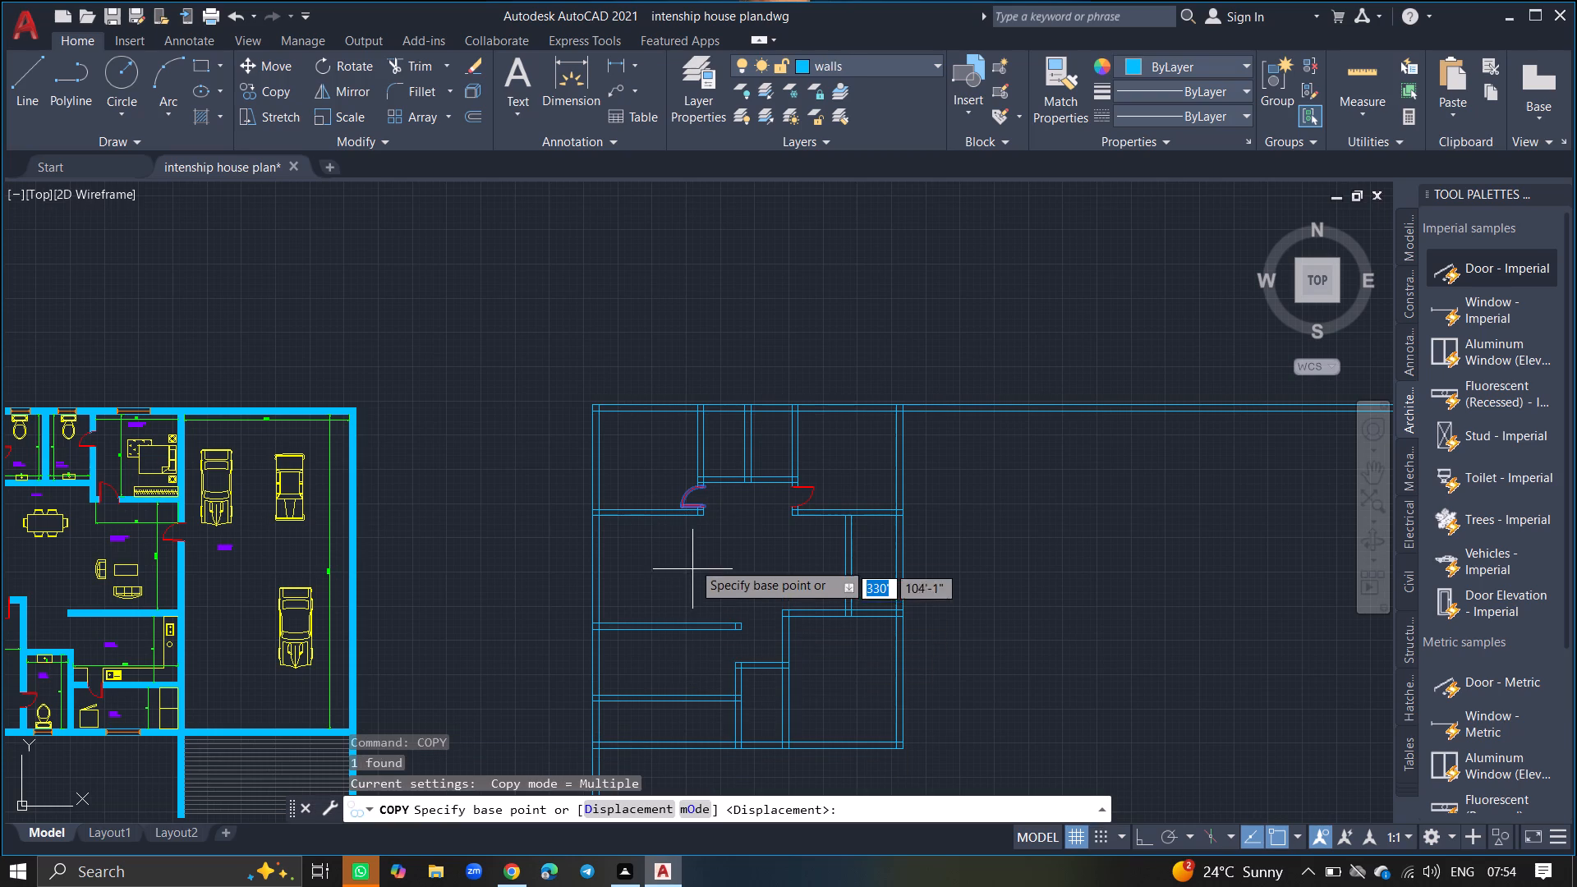
pyautogui.click(685, 503)
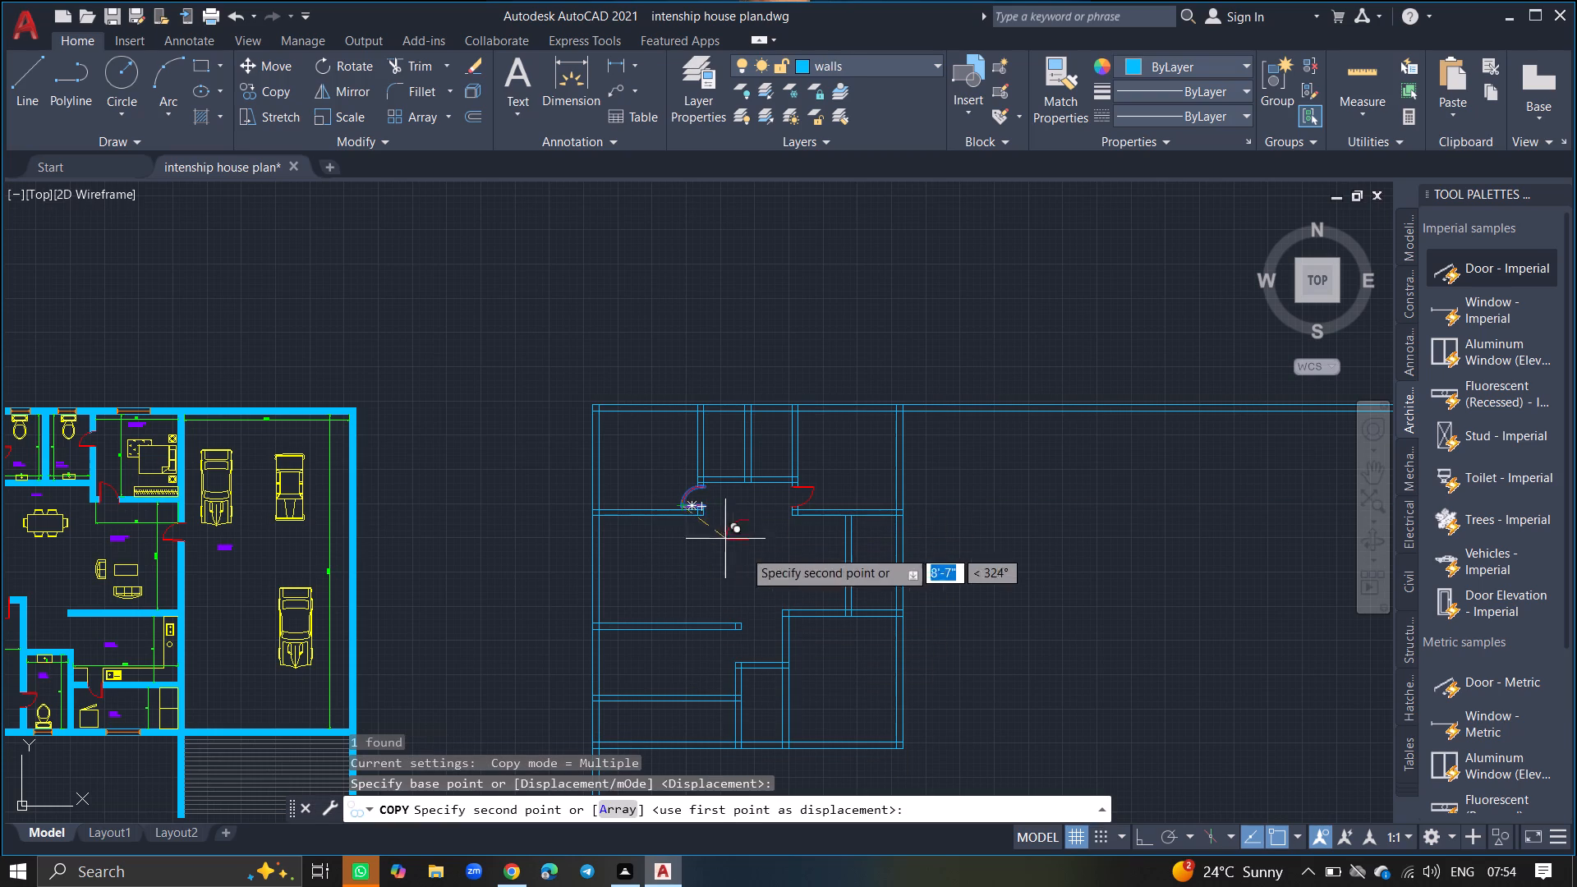
pyautogui.keyDown('ctrl'); pyautogui.scroll(3, 817, 633); pyautogui.keyUp('ctrl')
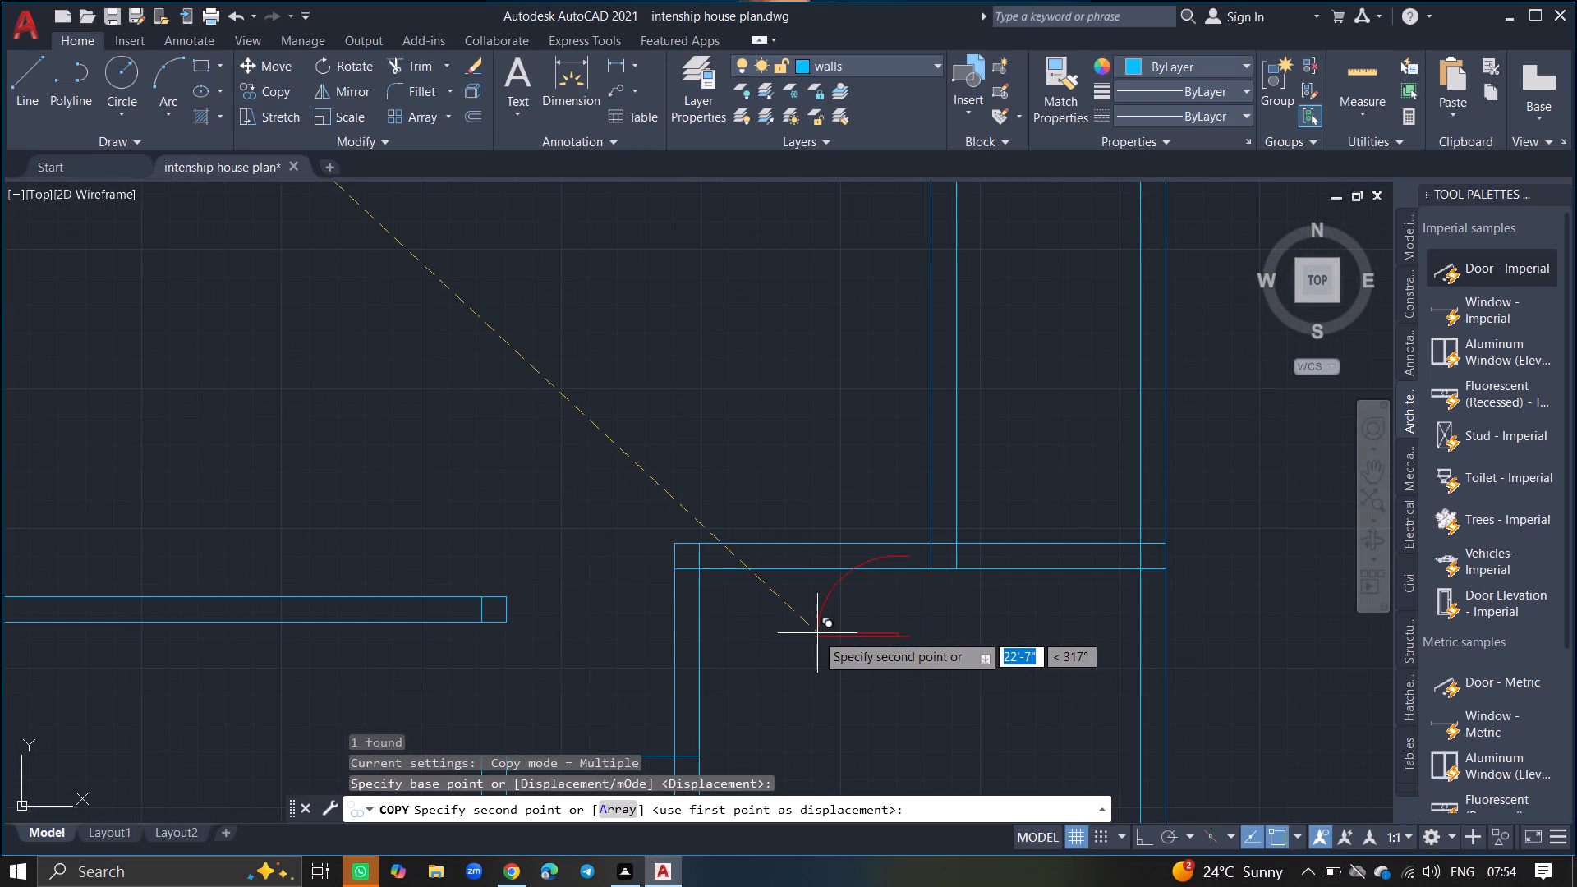
pyautogui.click(744, 667)
pyautogui.press('Return')
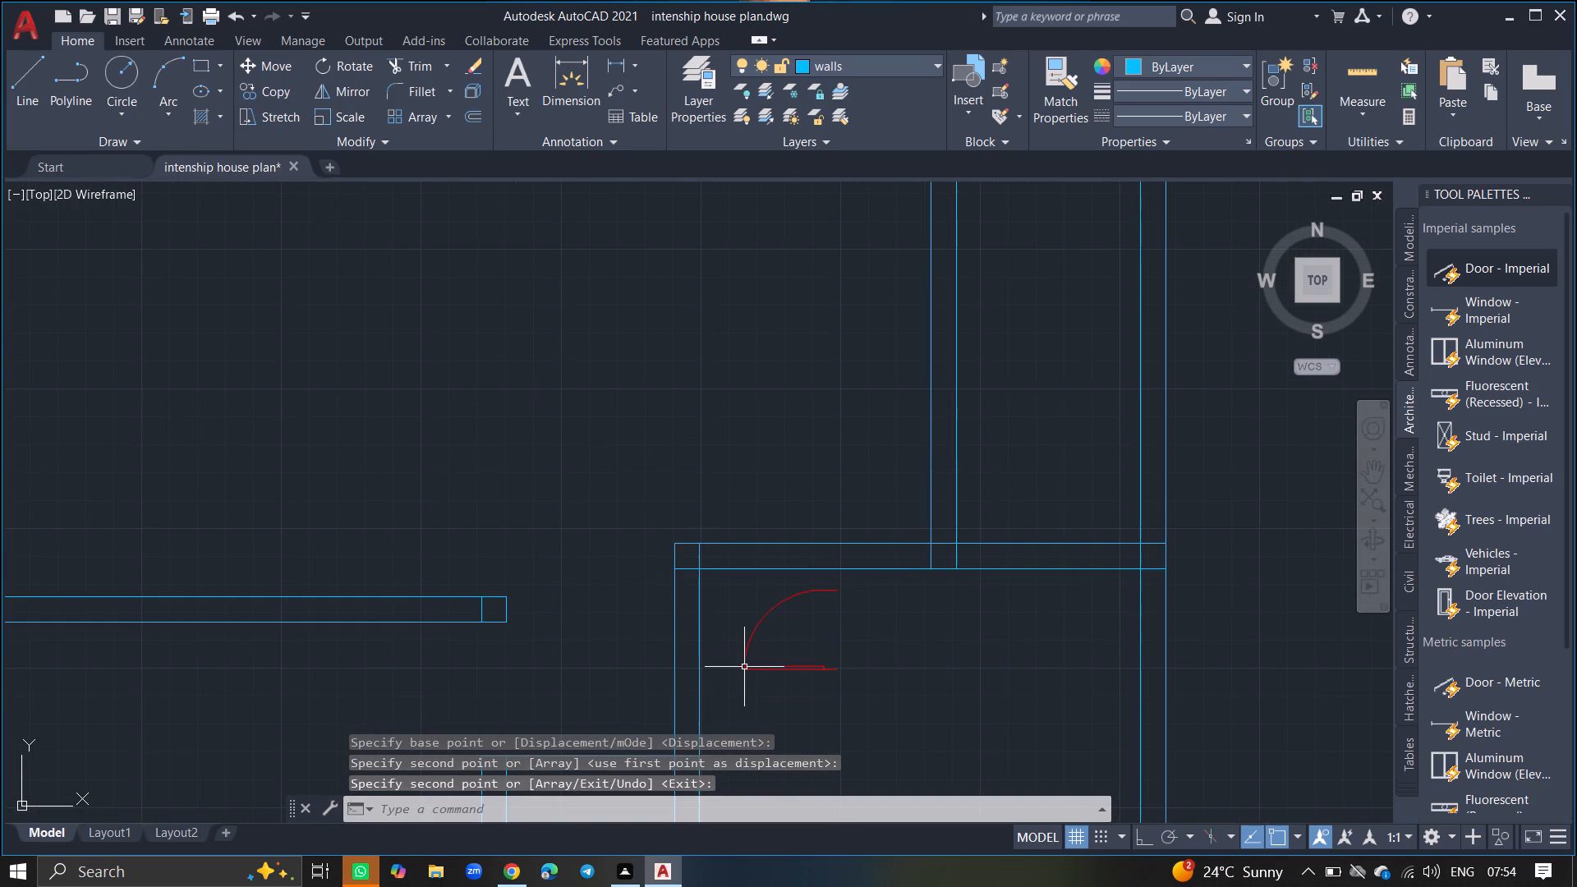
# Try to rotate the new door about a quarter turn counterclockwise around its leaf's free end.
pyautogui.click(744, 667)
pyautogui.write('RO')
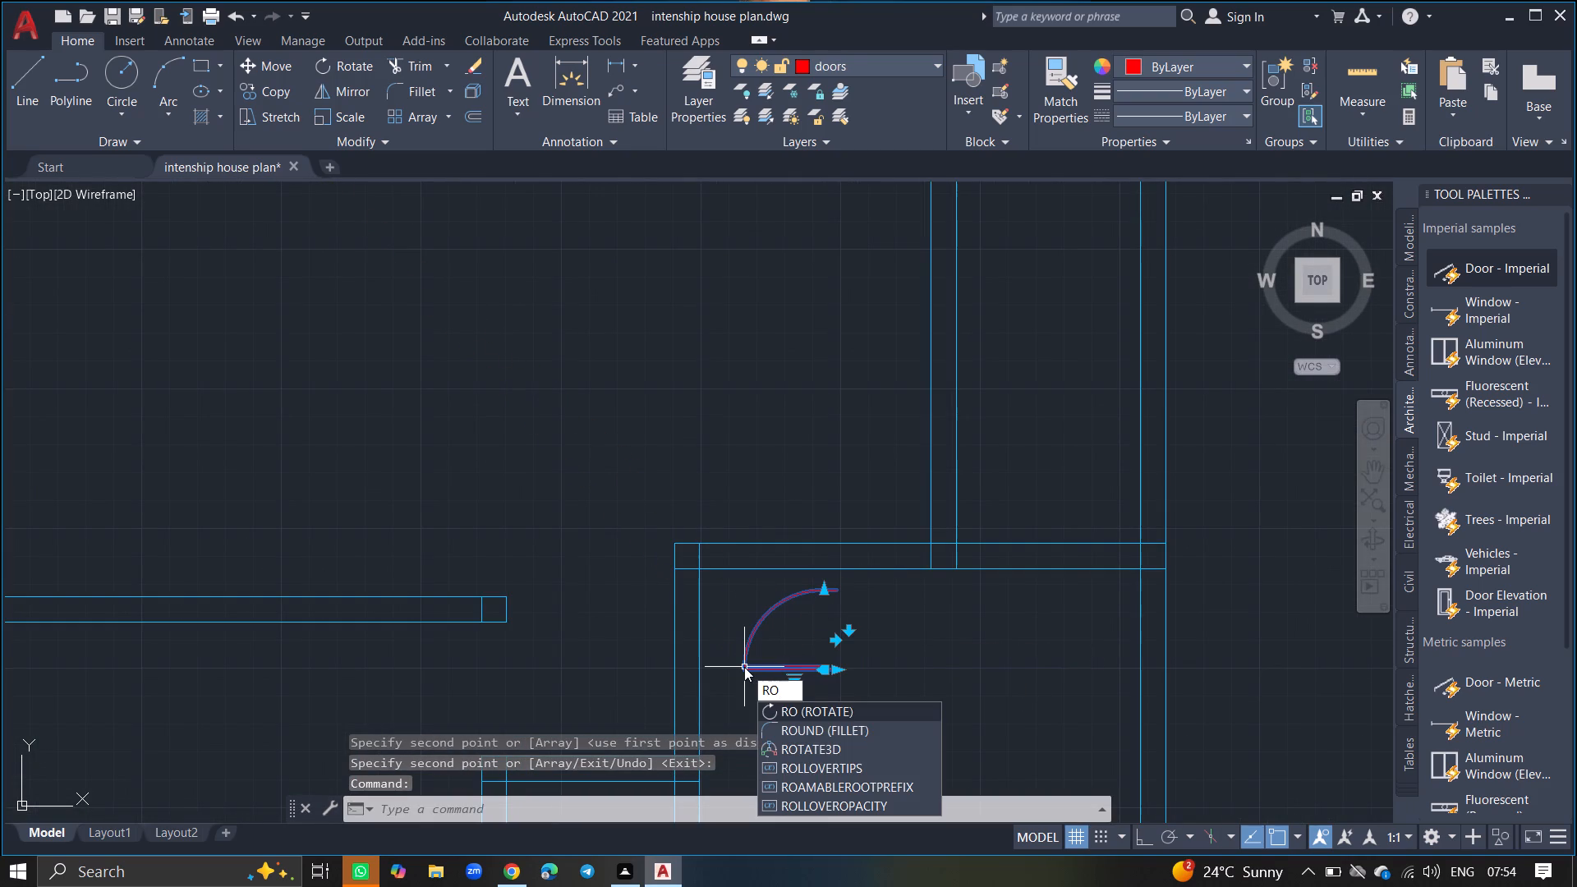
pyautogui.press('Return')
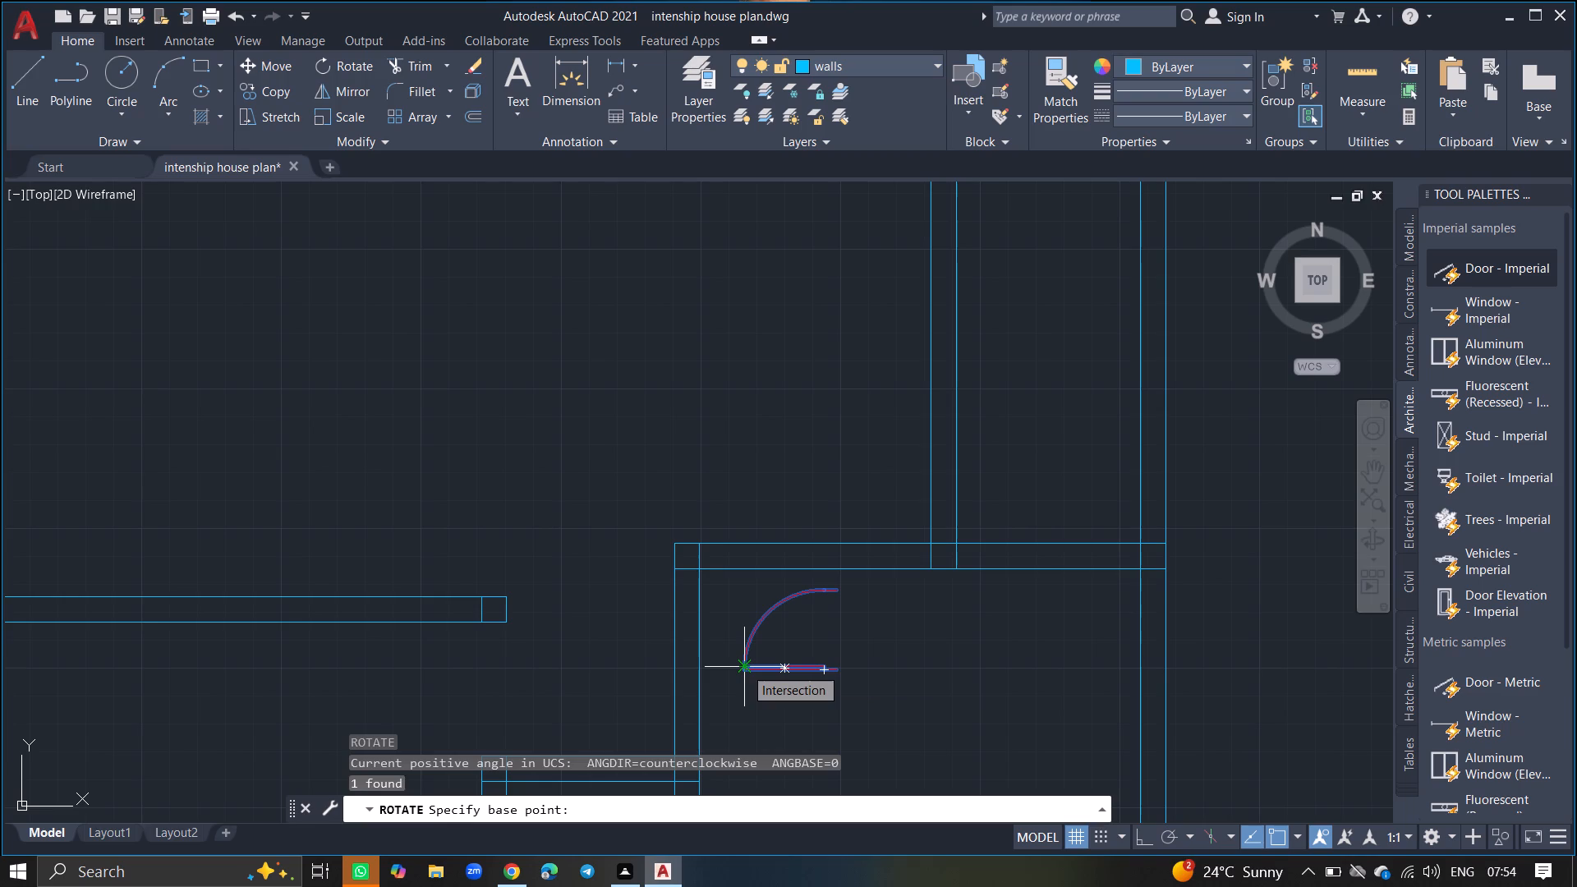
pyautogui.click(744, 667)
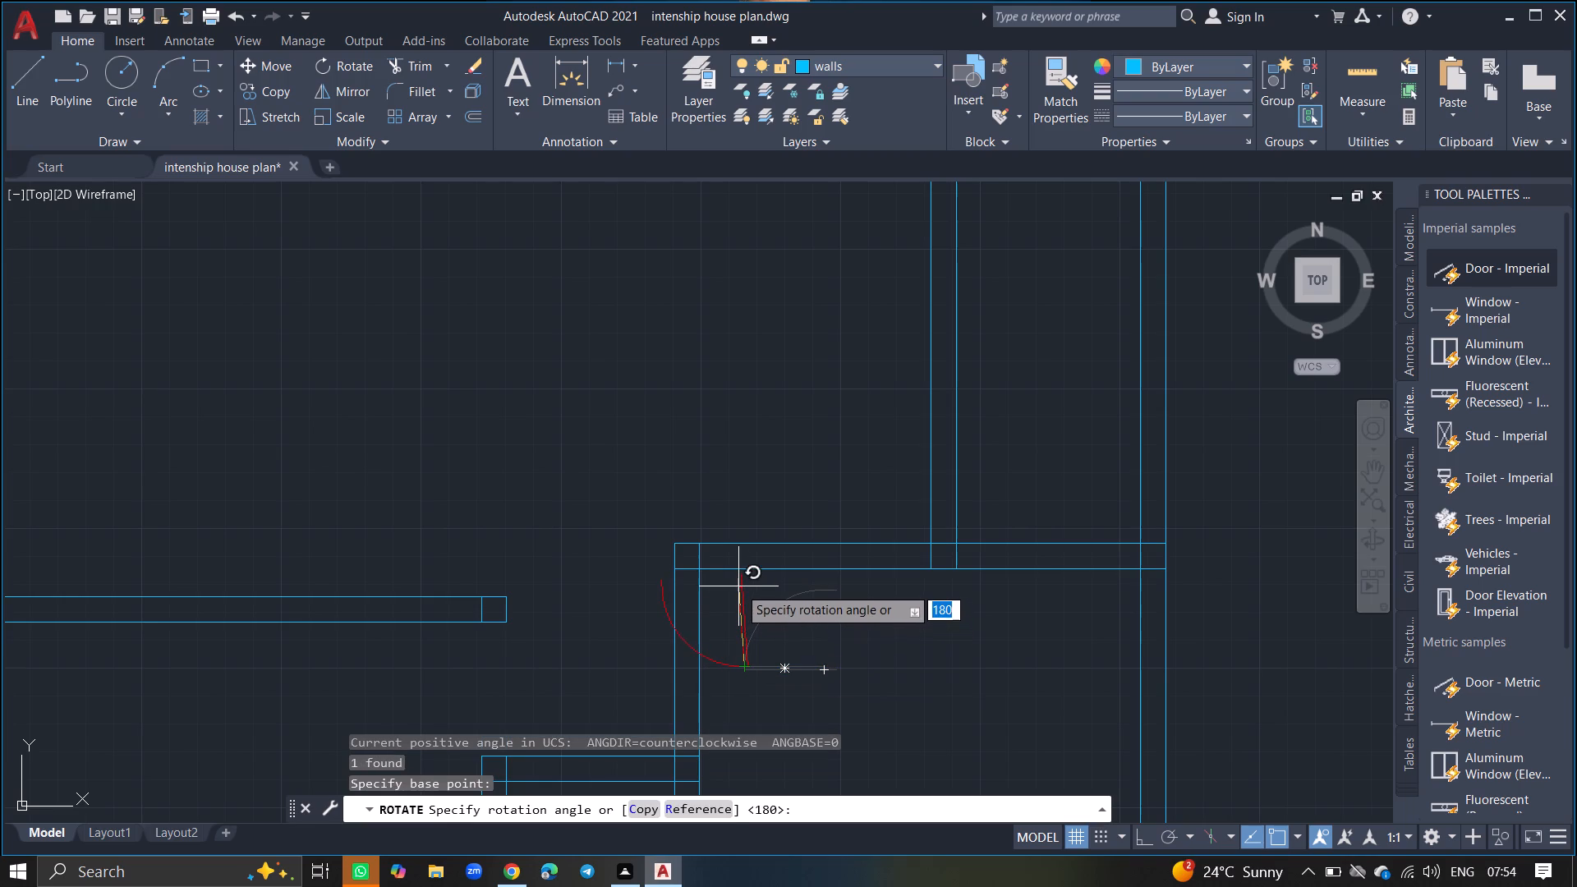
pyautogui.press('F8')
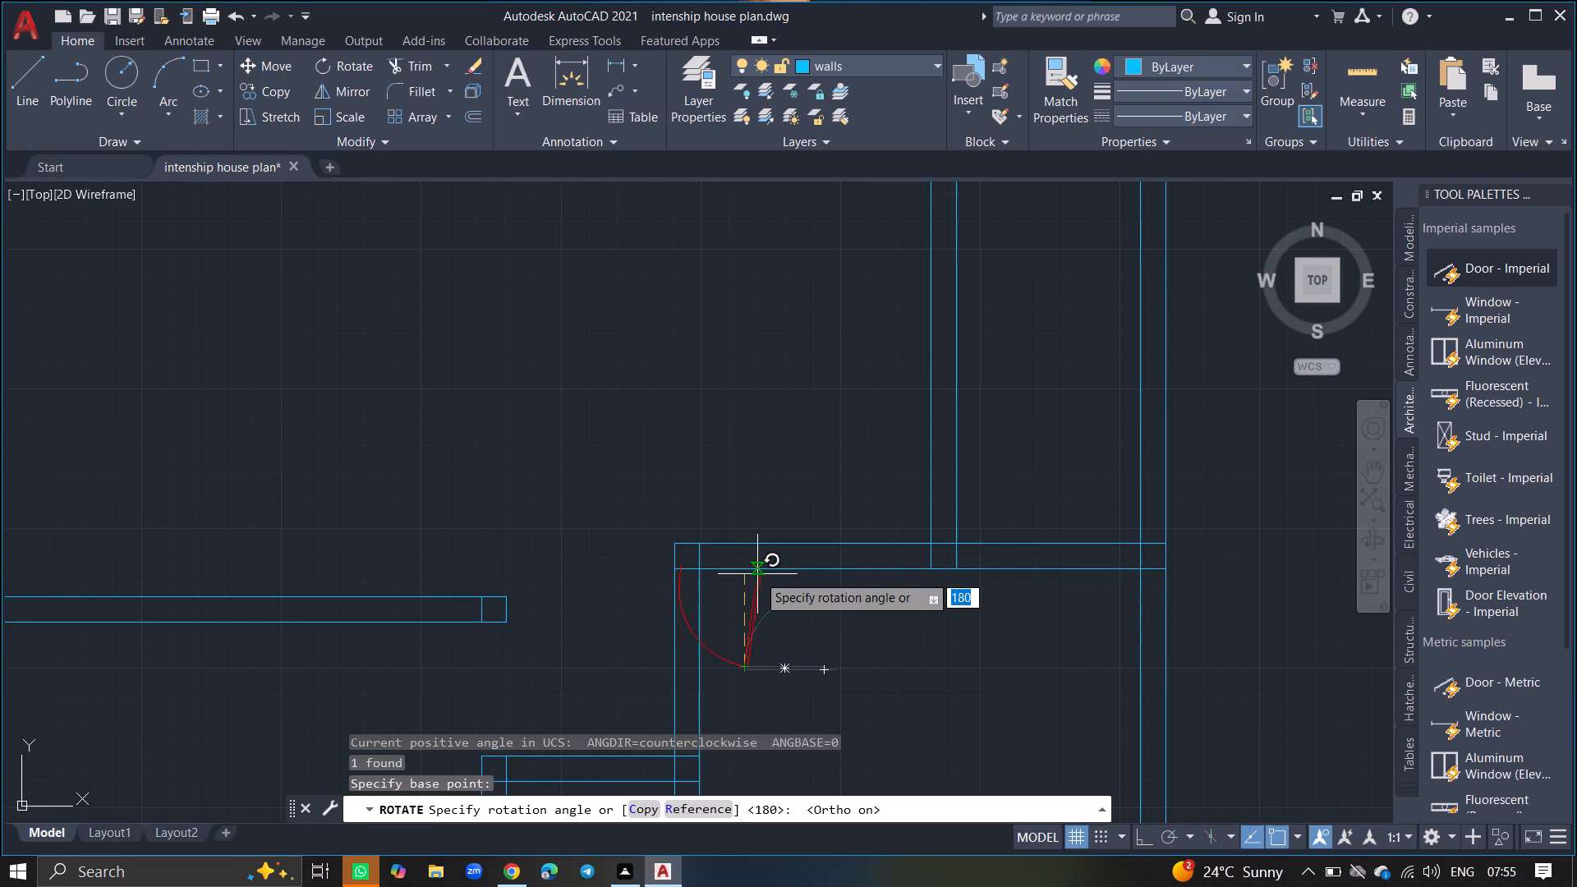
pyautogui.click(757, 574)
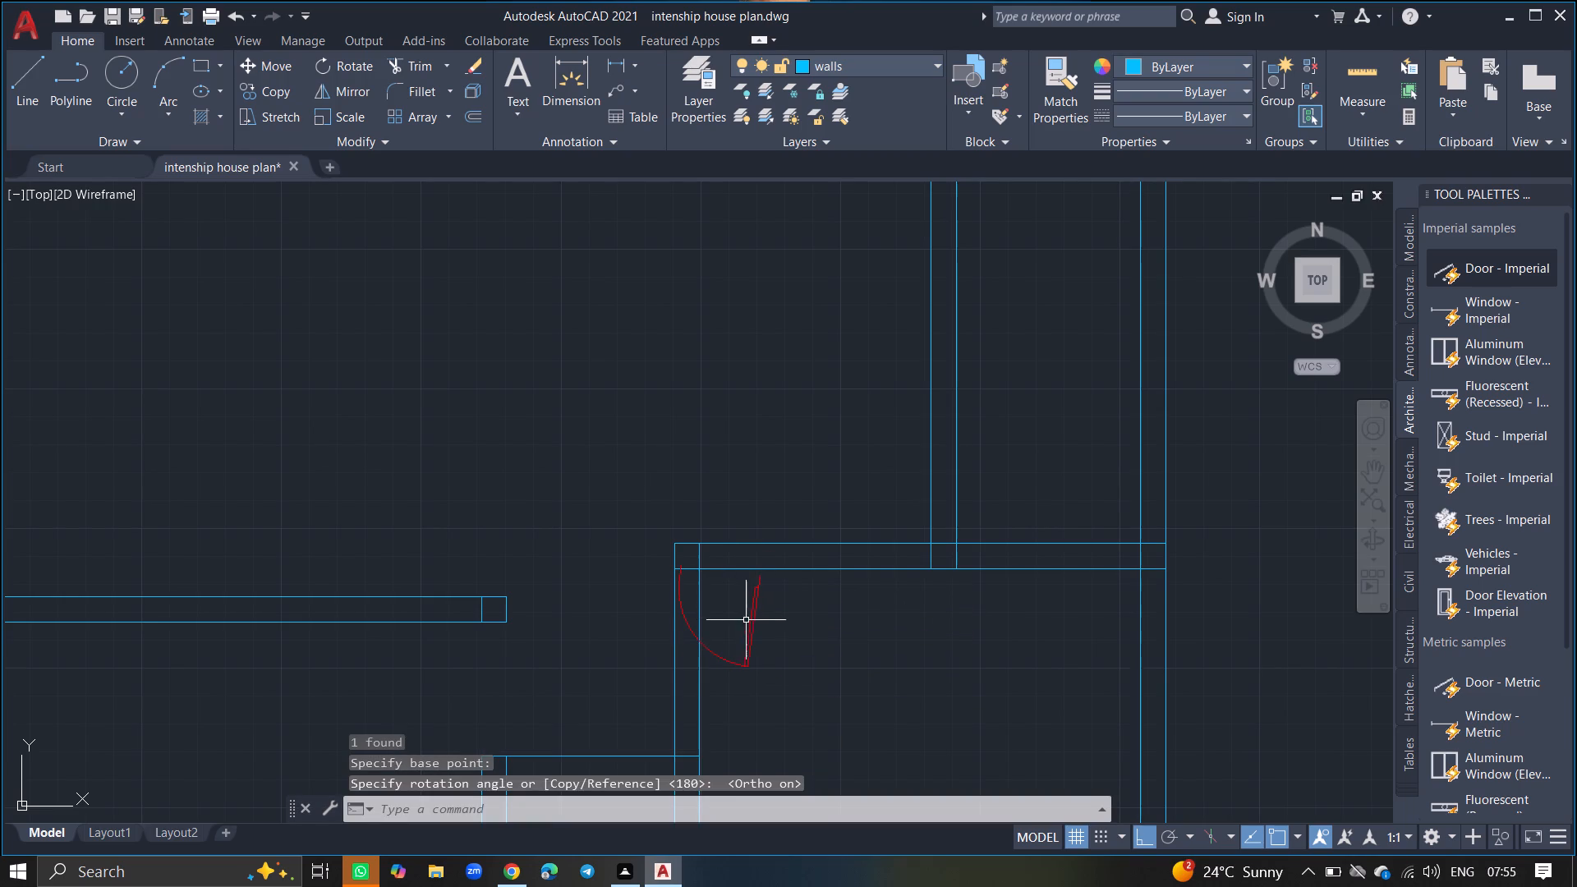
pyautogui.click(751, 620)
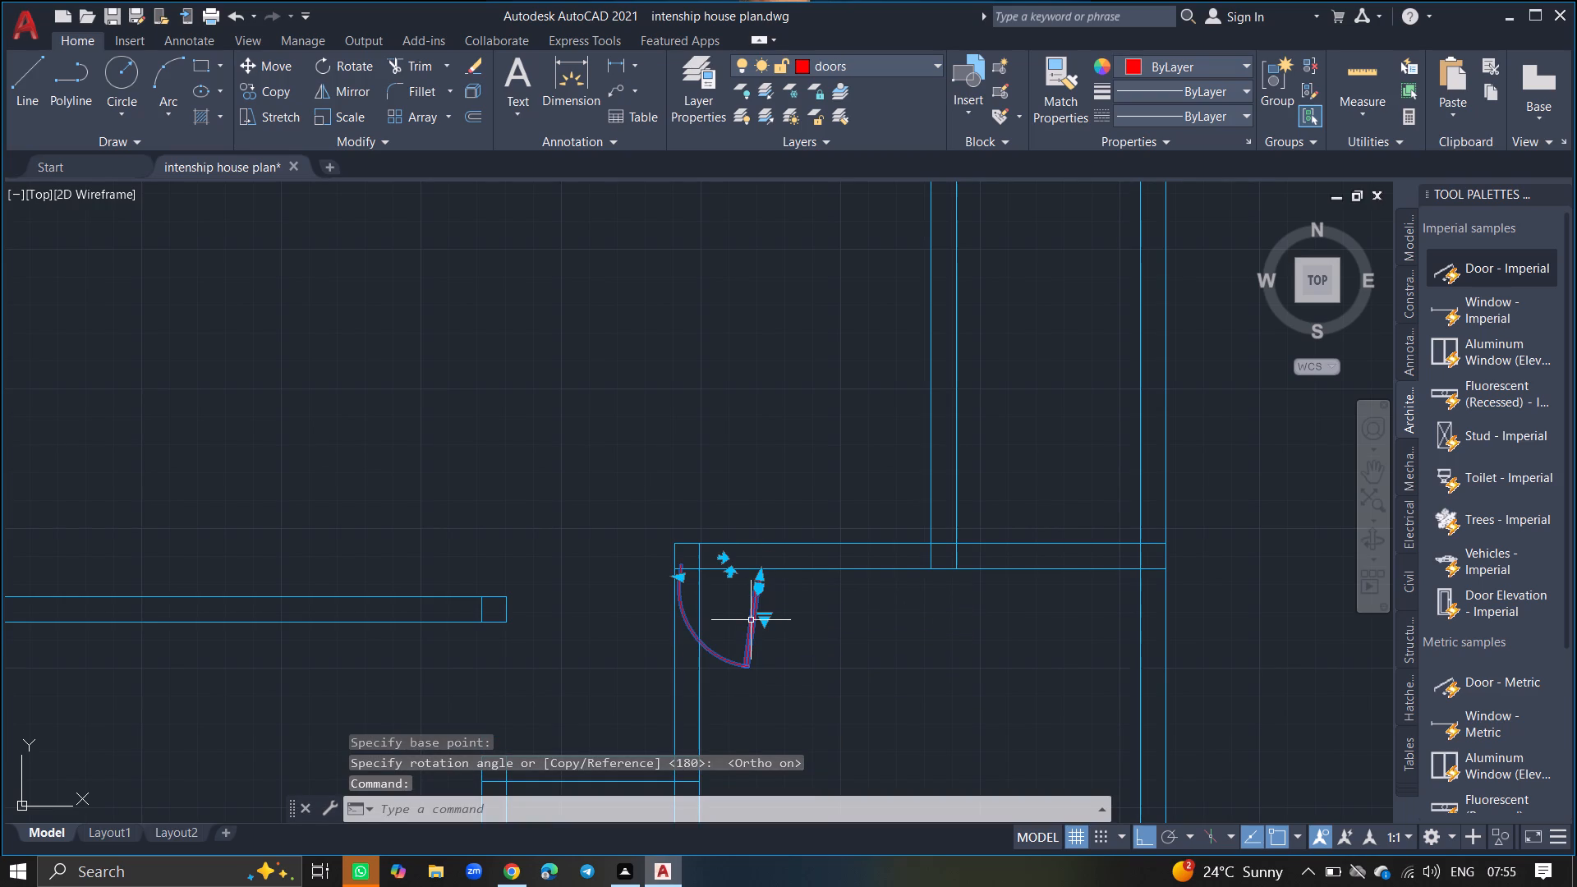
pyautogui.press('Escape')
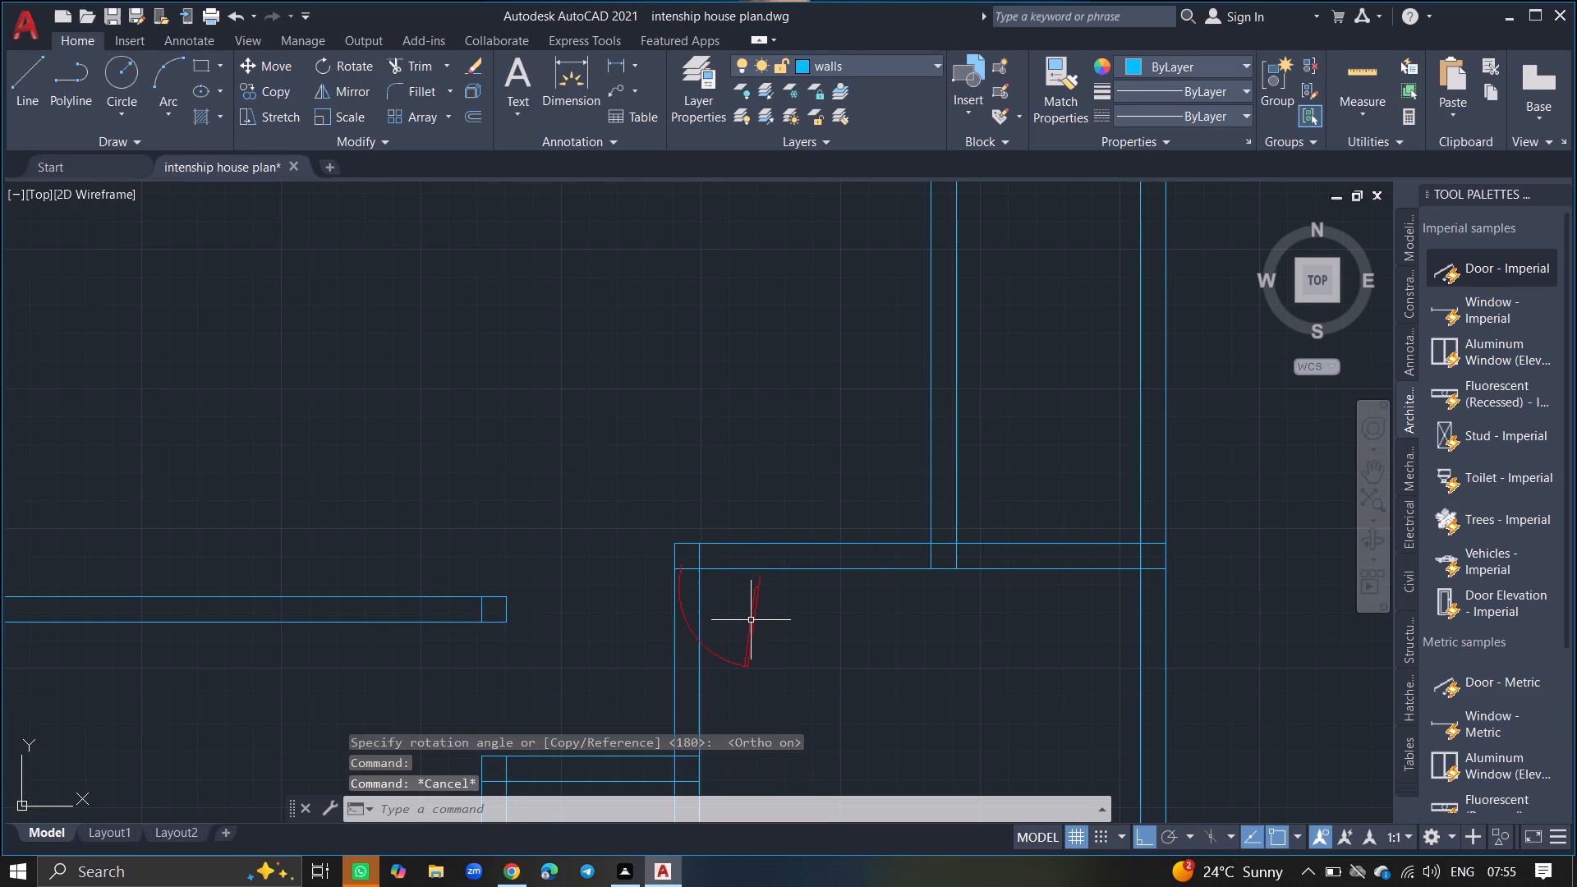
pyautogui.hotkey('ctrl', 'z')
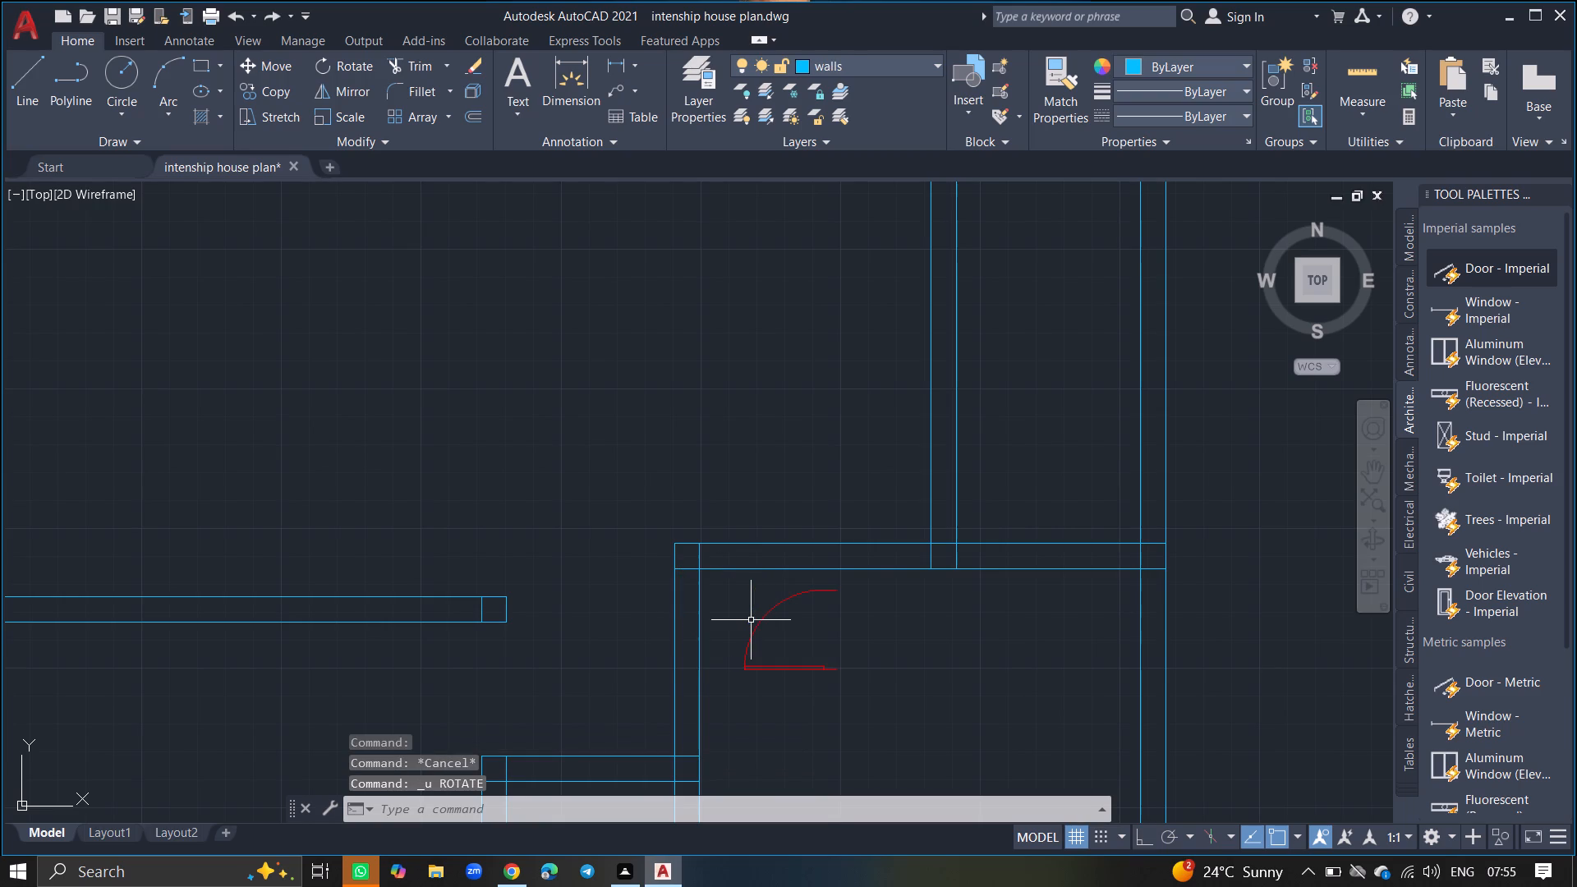
# Rotate the copied door in the lower-right room exactly 90° counterclockwise around its leaf's free end, with Ortho on.
pyautogui.click(756, 626)
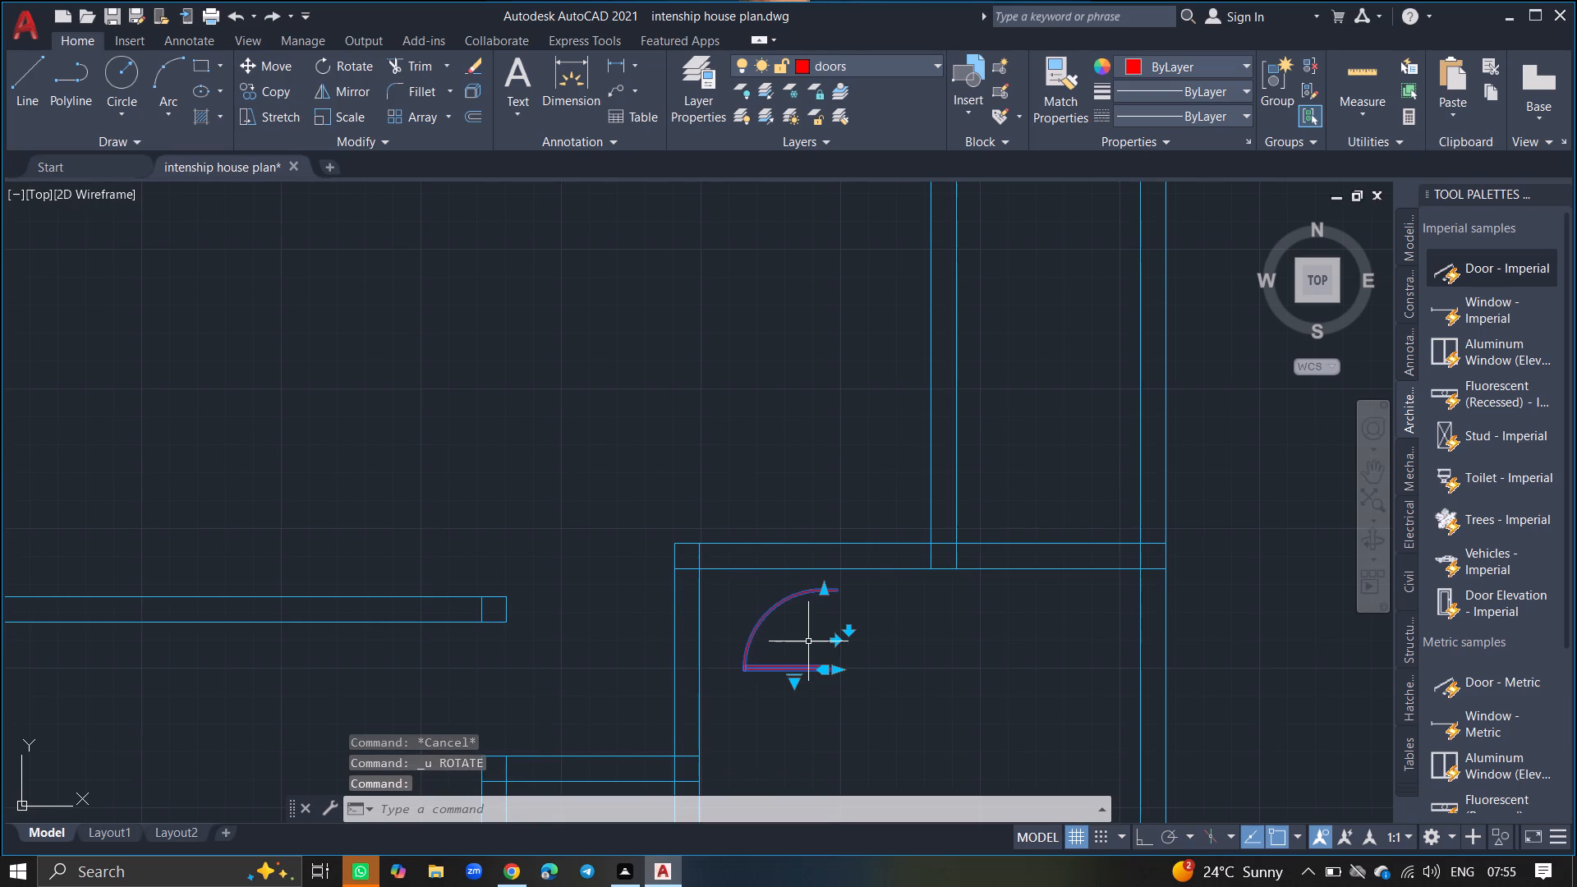
pyautogui.write('RO')
pyautogui.press('Return')
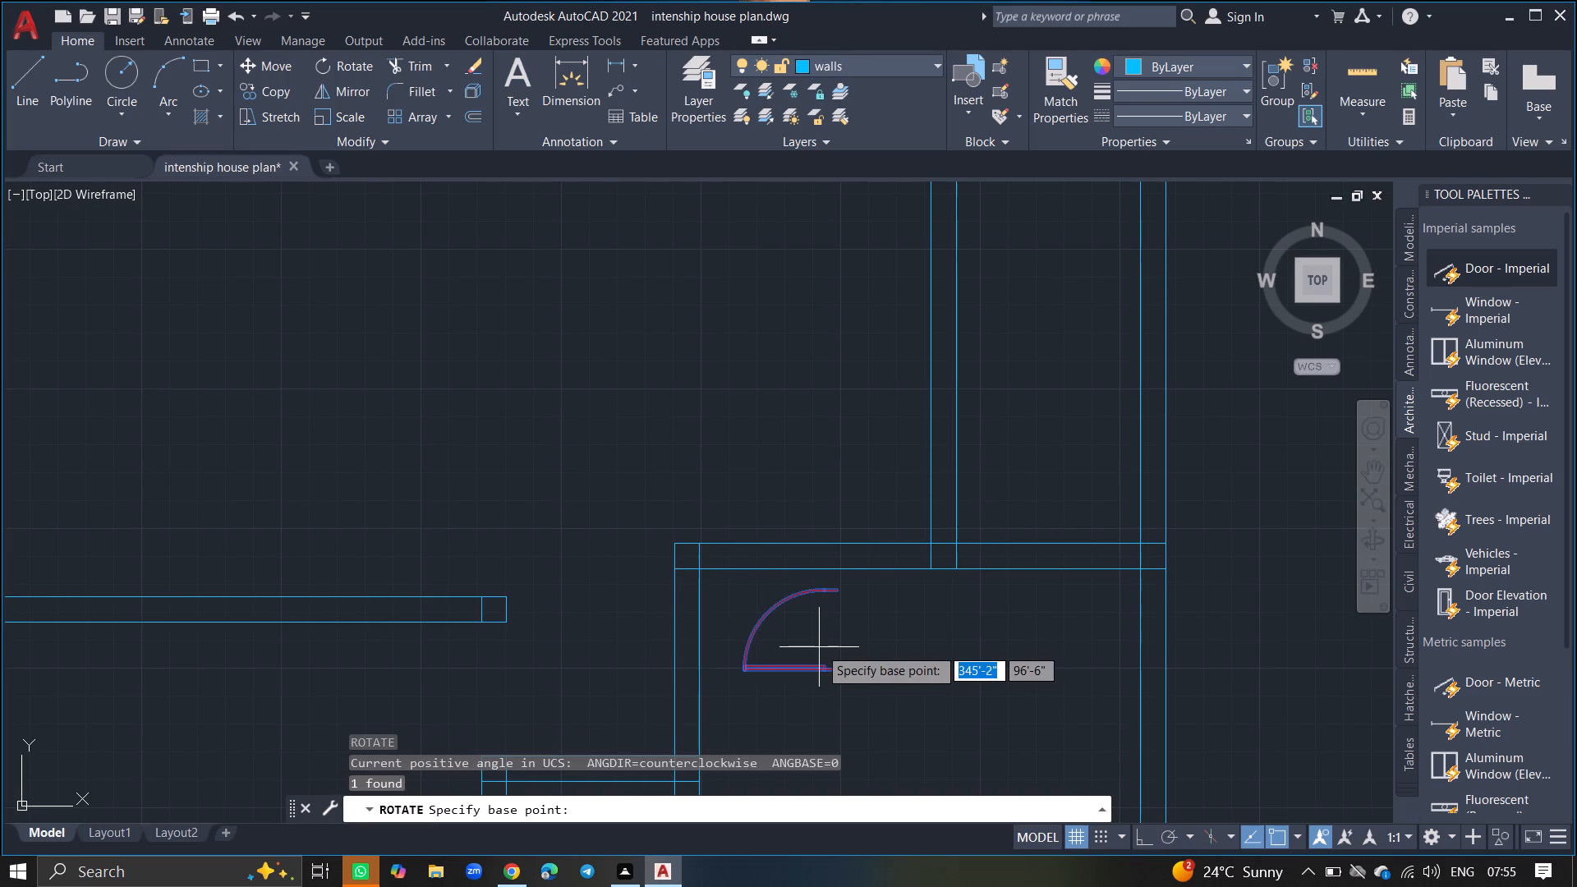
pyautogui.click(744, 673)
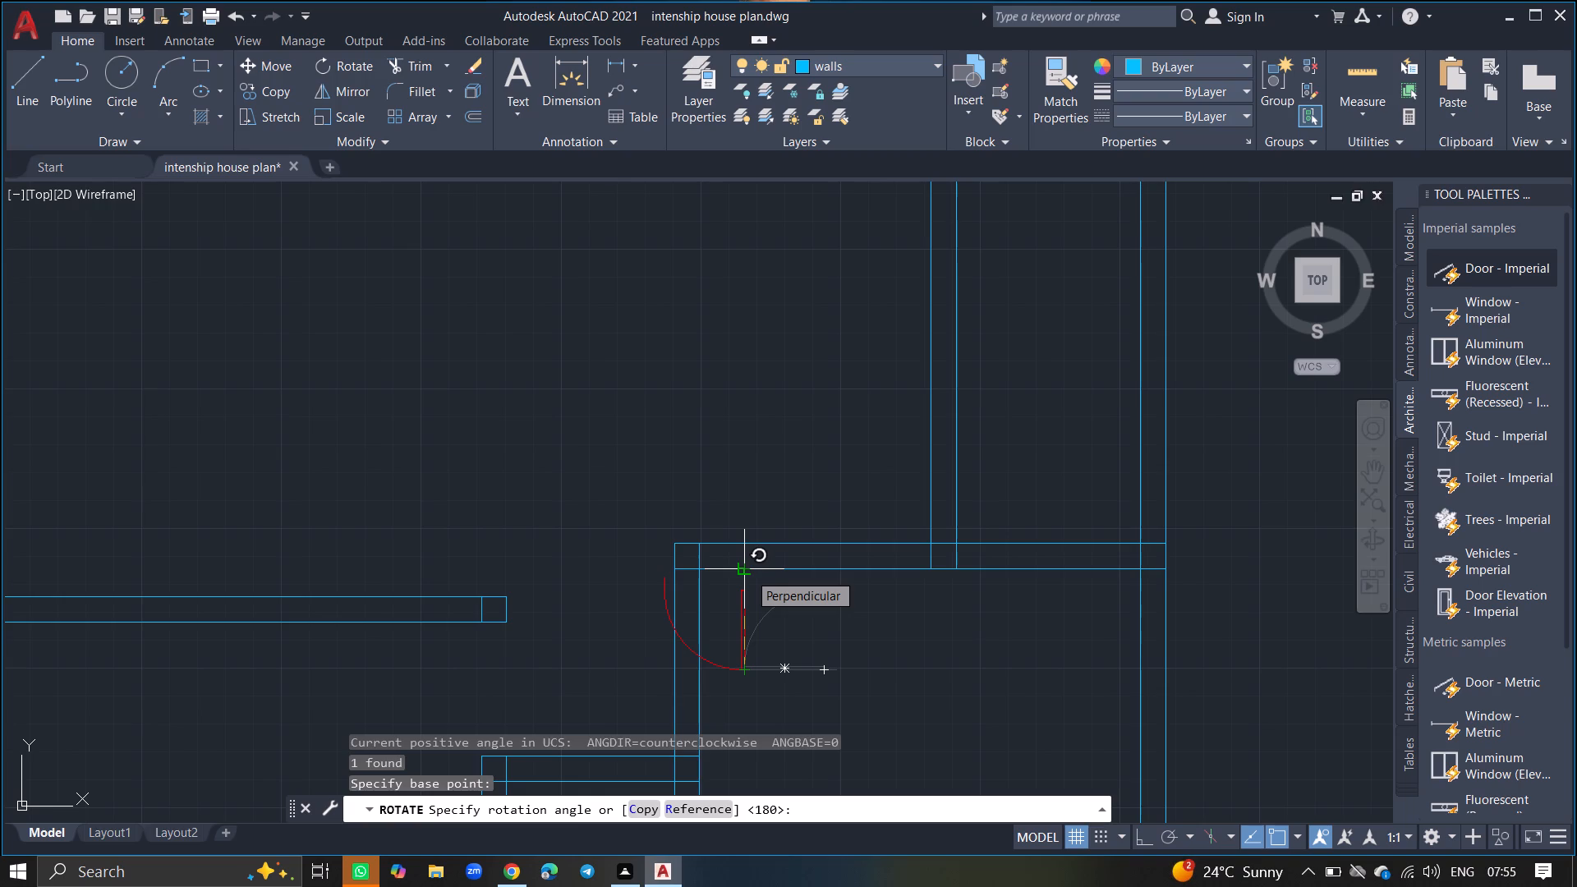
pyautogui.press('F8')
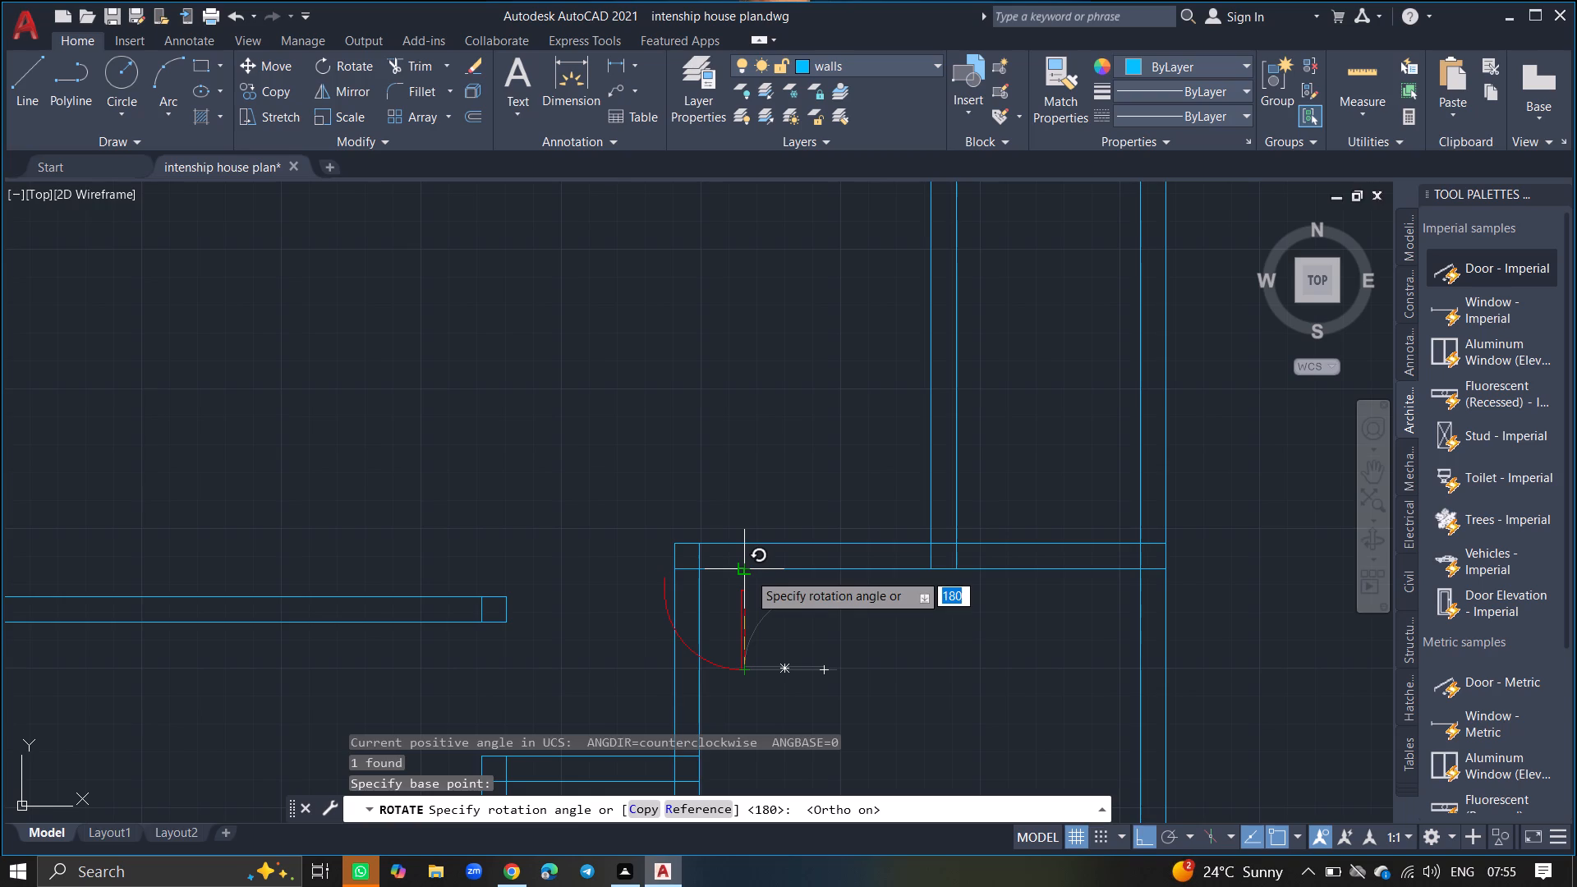
pyautogui.click(748, 572)
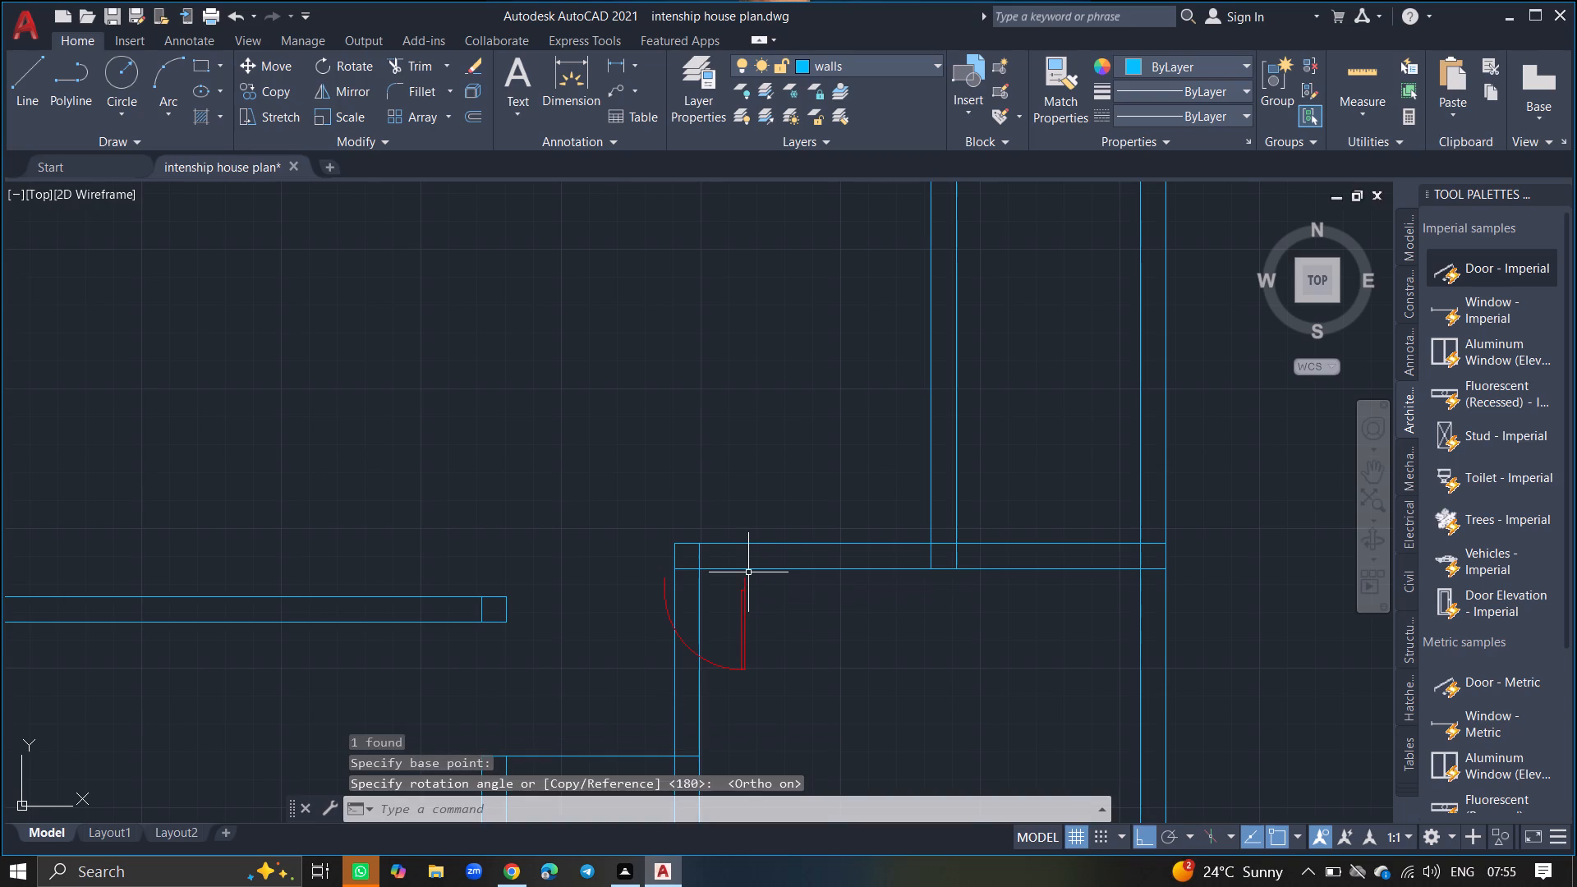
# Move the rotated door up and right so its jamb ends span the lower-right room's top wall near the left corner.
pyautogui.click(746, 583)
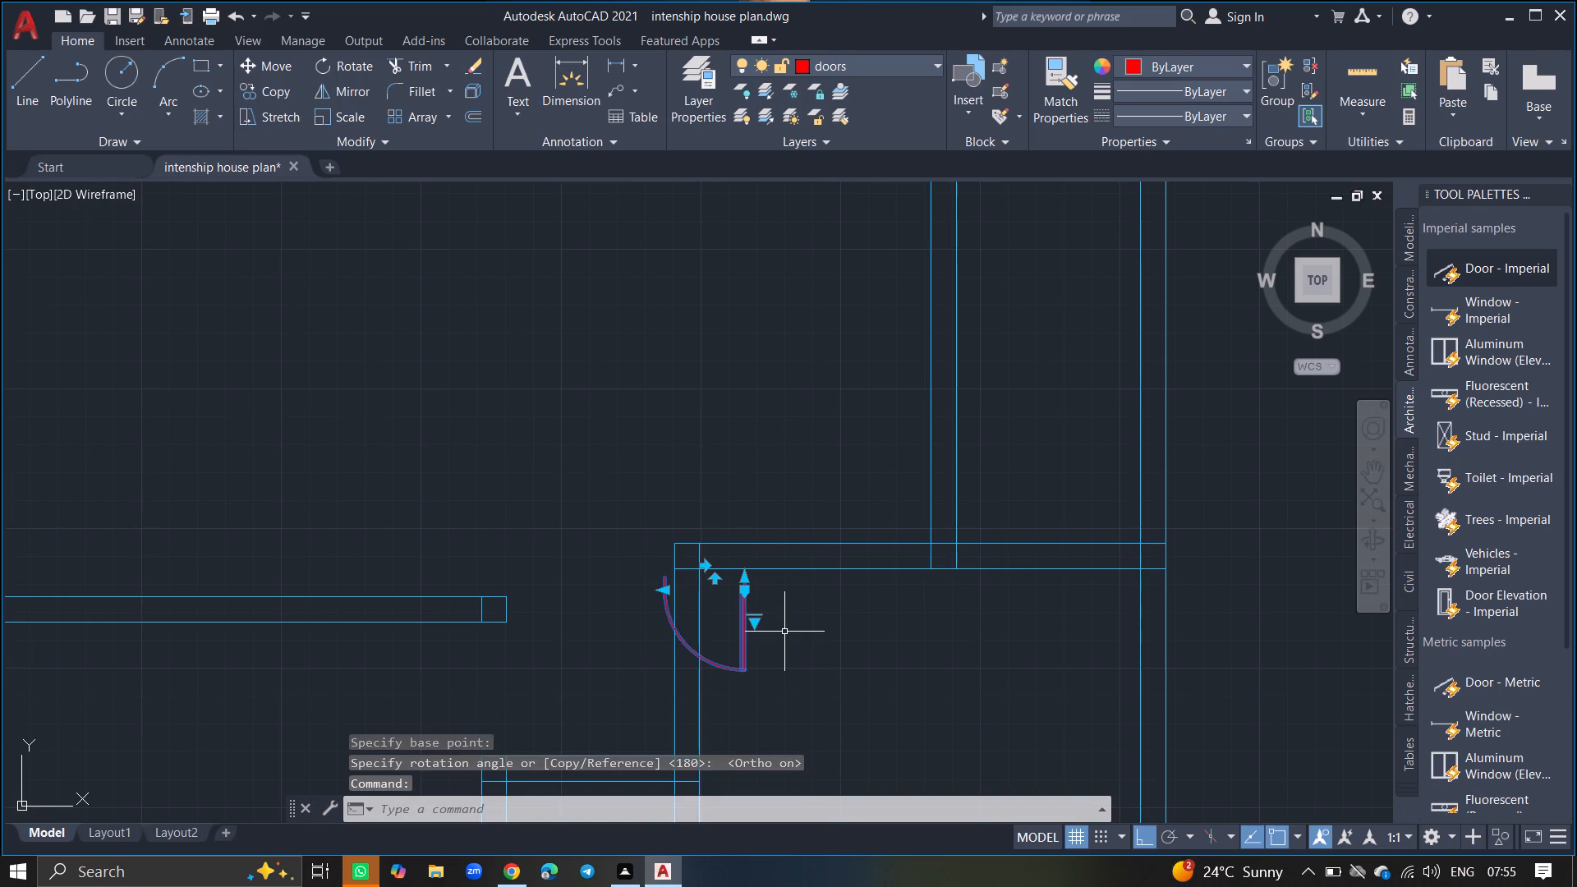
pyautogui.write('MOVE')
pyautogui.press('Return')
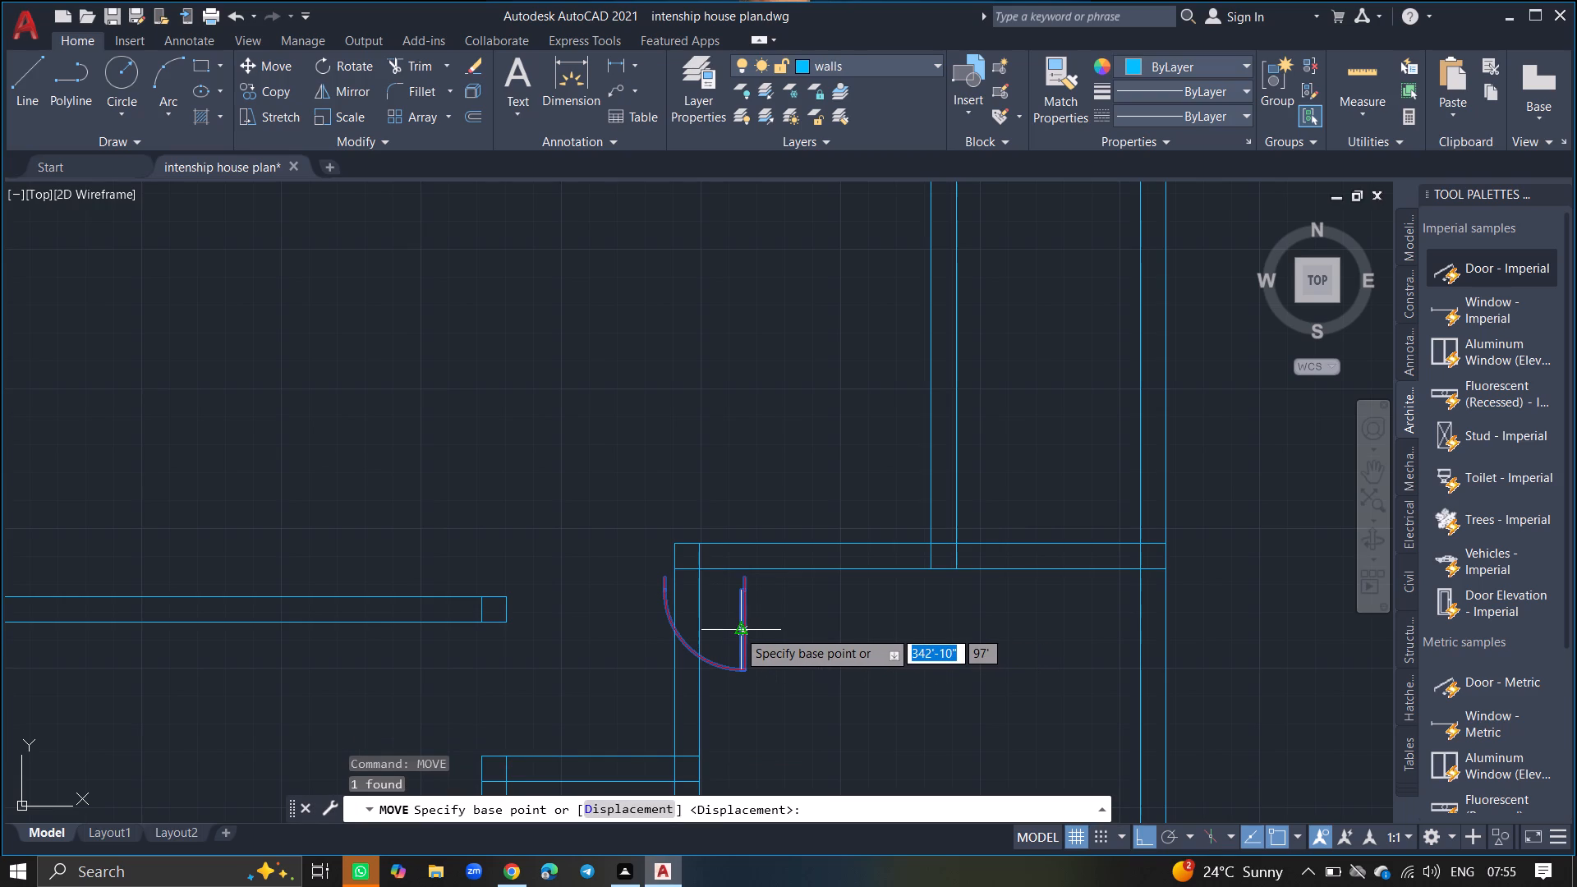
pyautogui.click(743, 630)
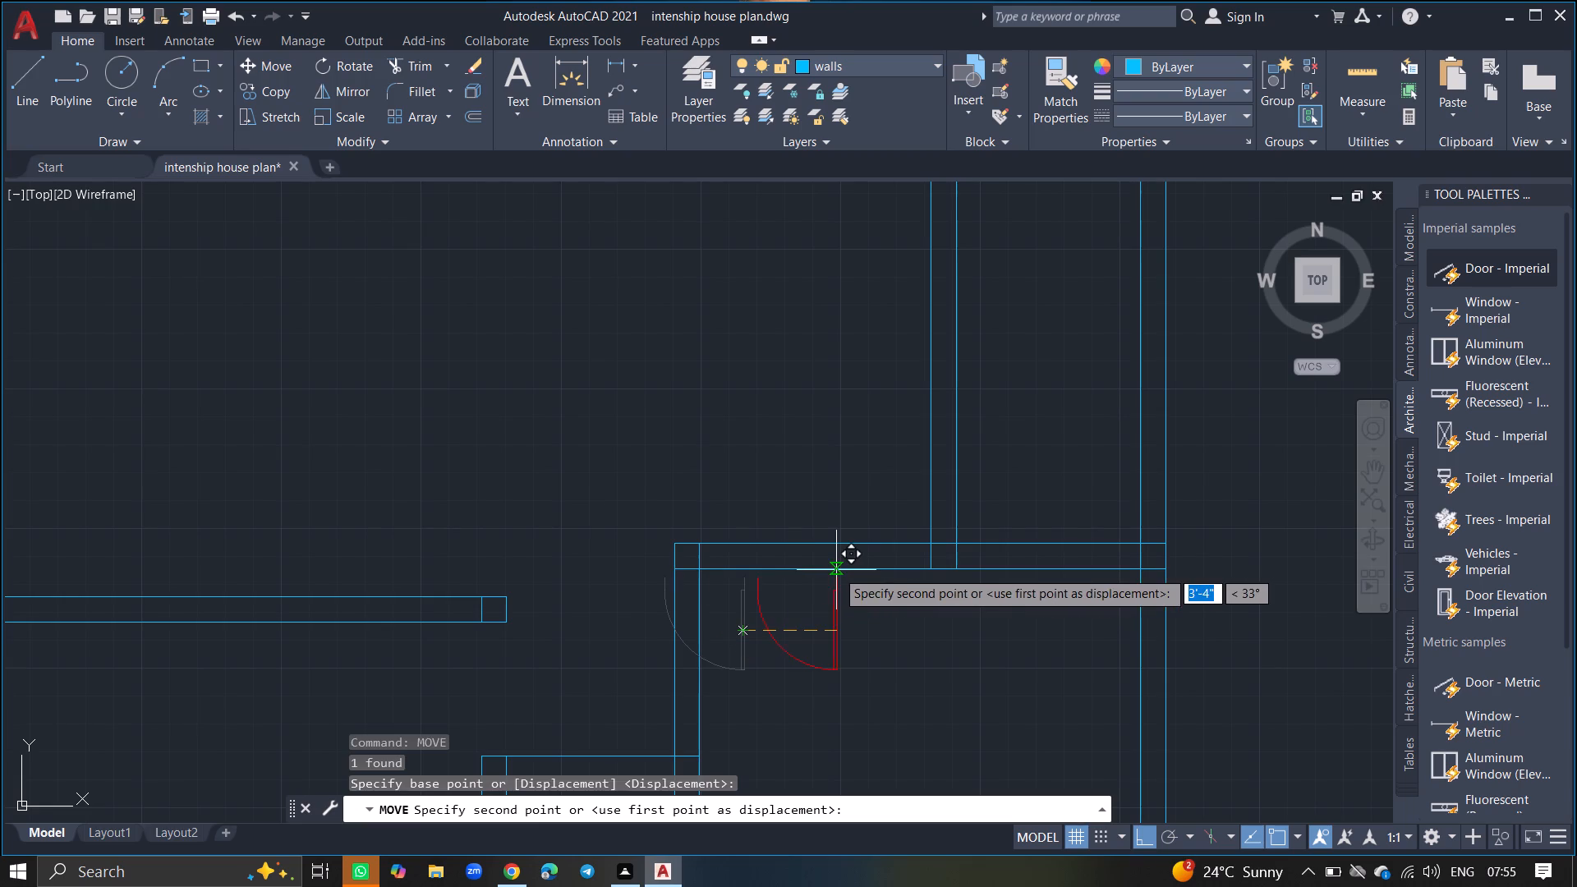
pyautogui.press('F8')
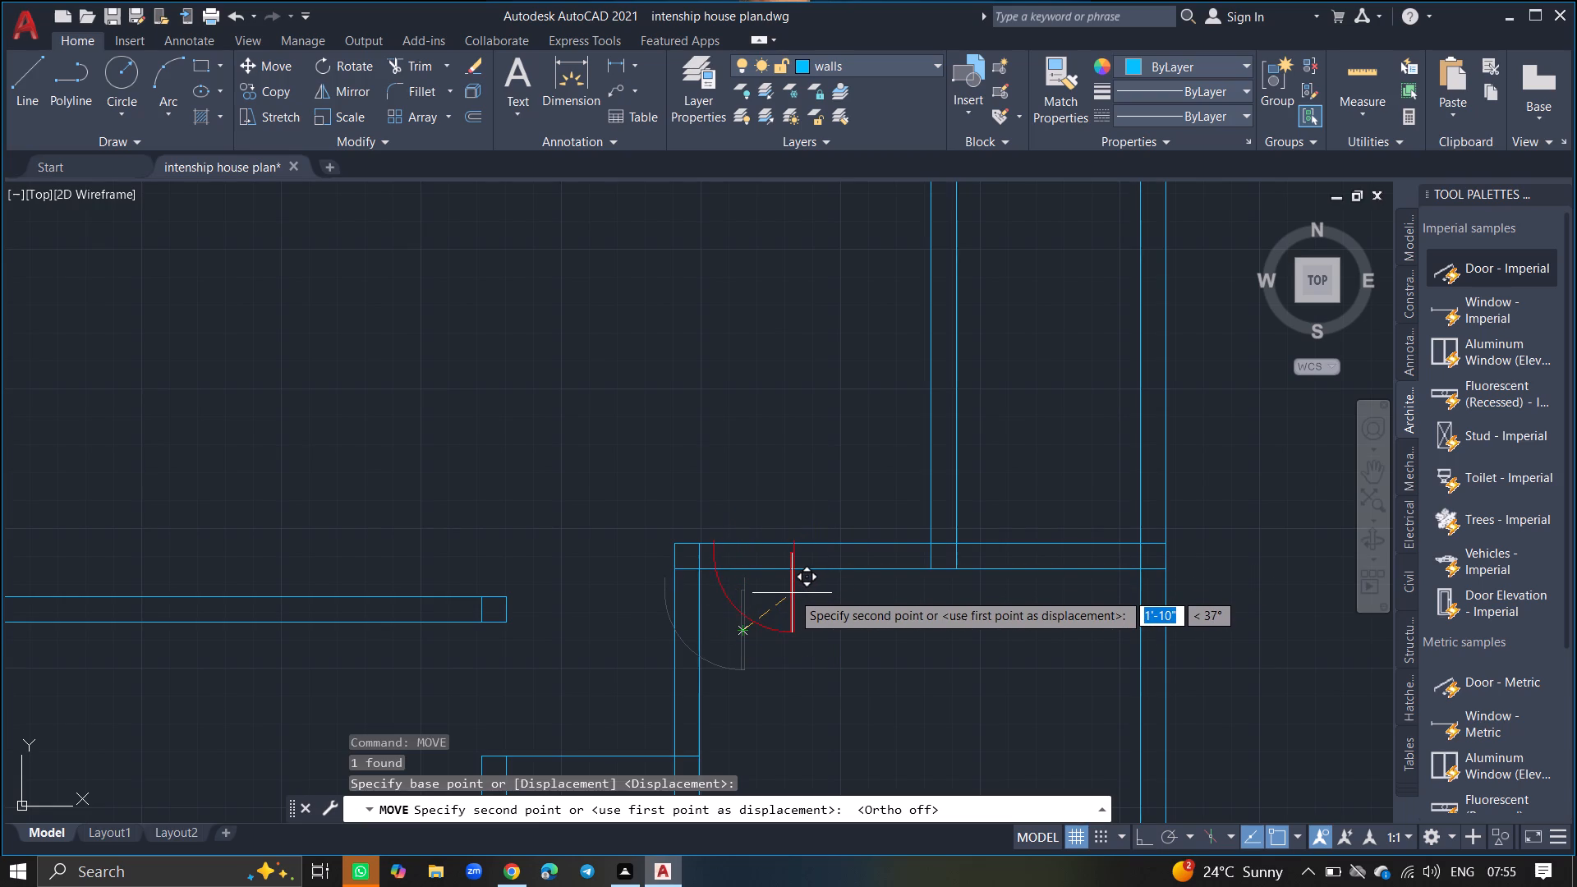
pyautogui.keyDown('ctrl'); pyautogui.scroll(4, 792, 591); pyautogui.keyUp('ctrl')
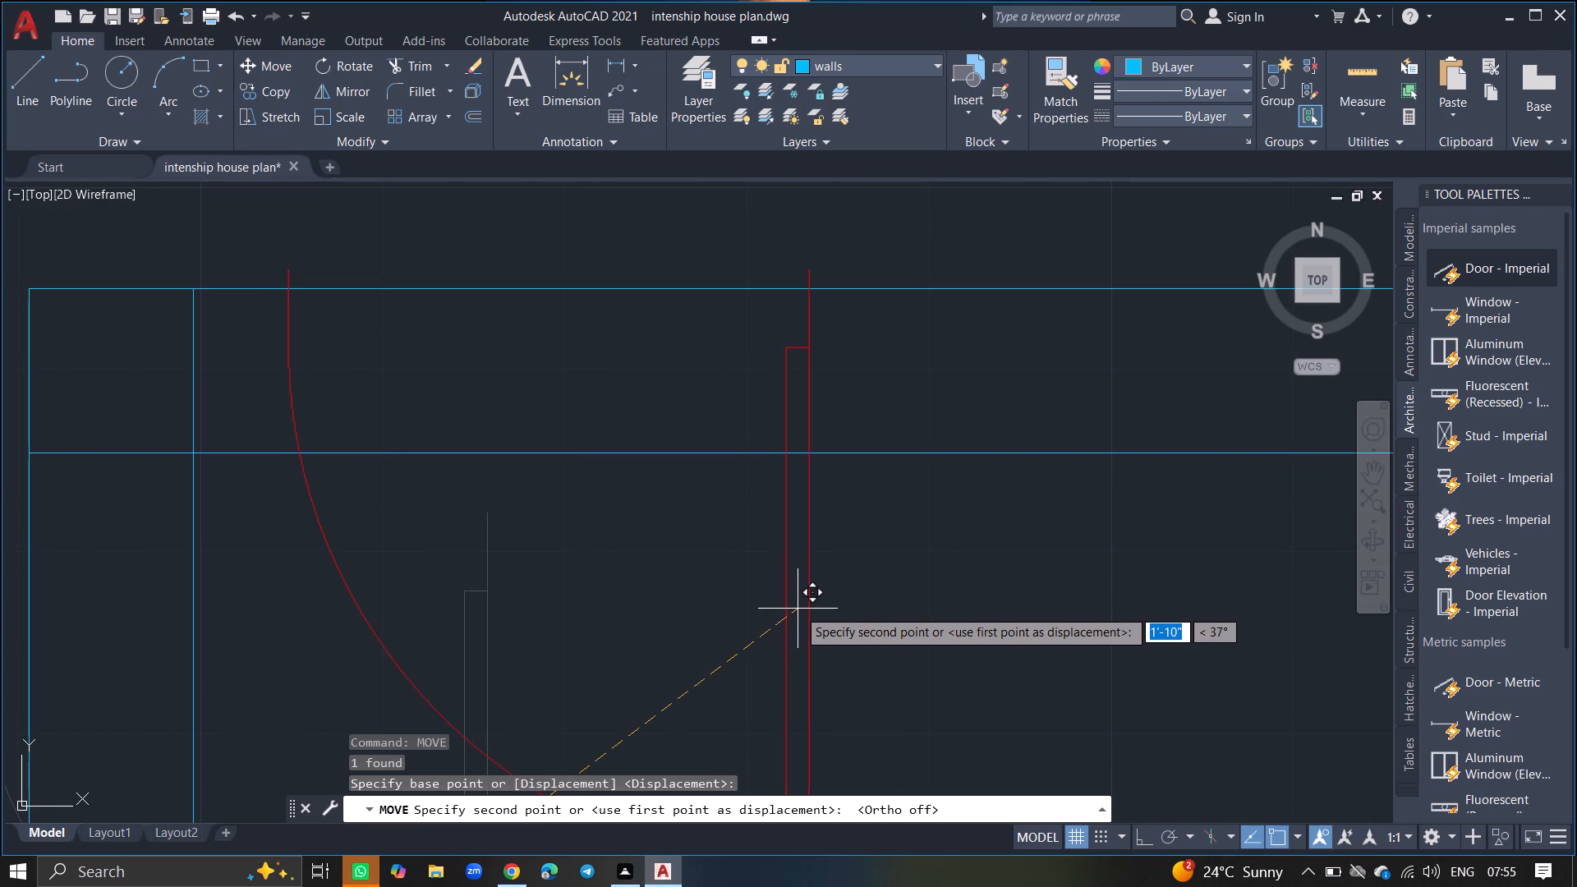
pyautogui.click(798, 609)
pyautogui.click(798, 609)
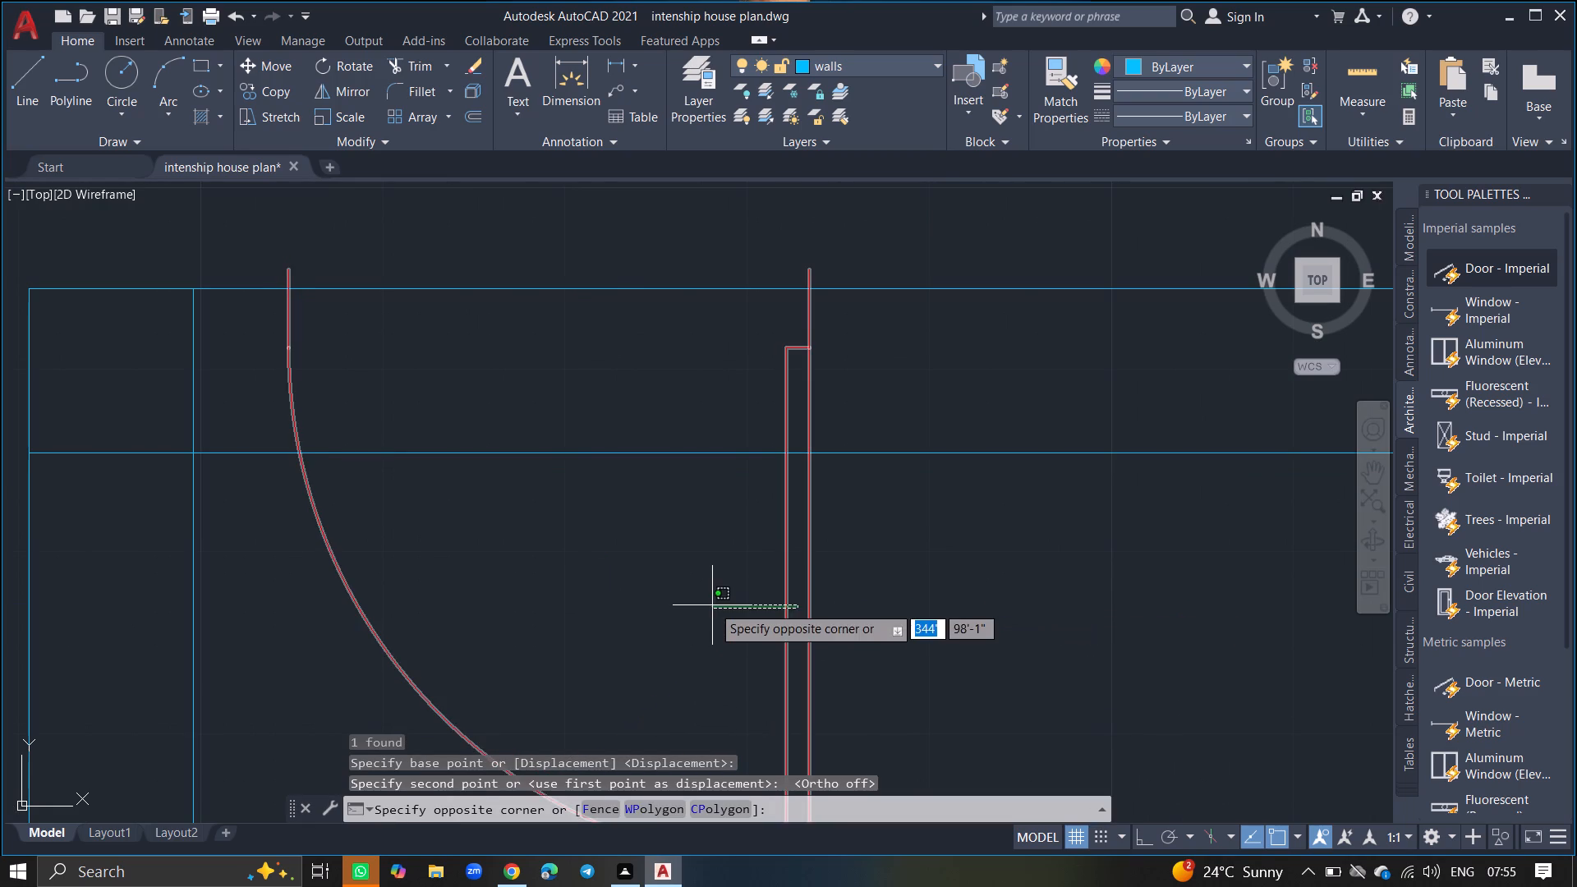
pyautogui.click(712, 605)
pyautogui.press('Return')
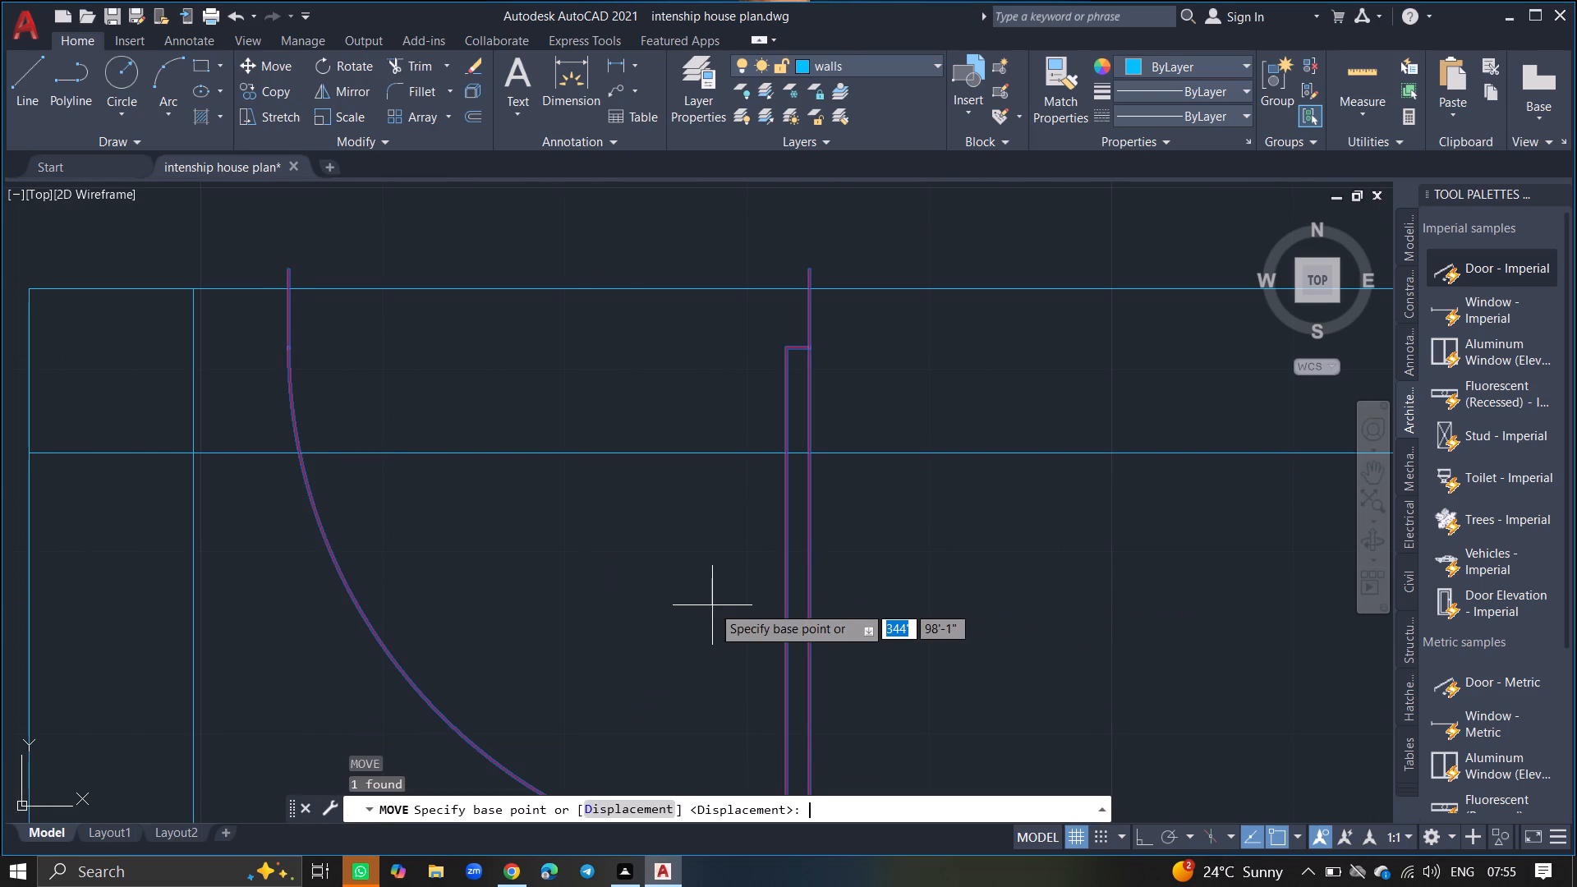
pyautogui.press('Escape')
# Trim both top-wall lines inside the lower-right room's door opening, including the short leftover piece within the door leaf.
pyautogui.write('TRIM')
pyautogui.press('Return')
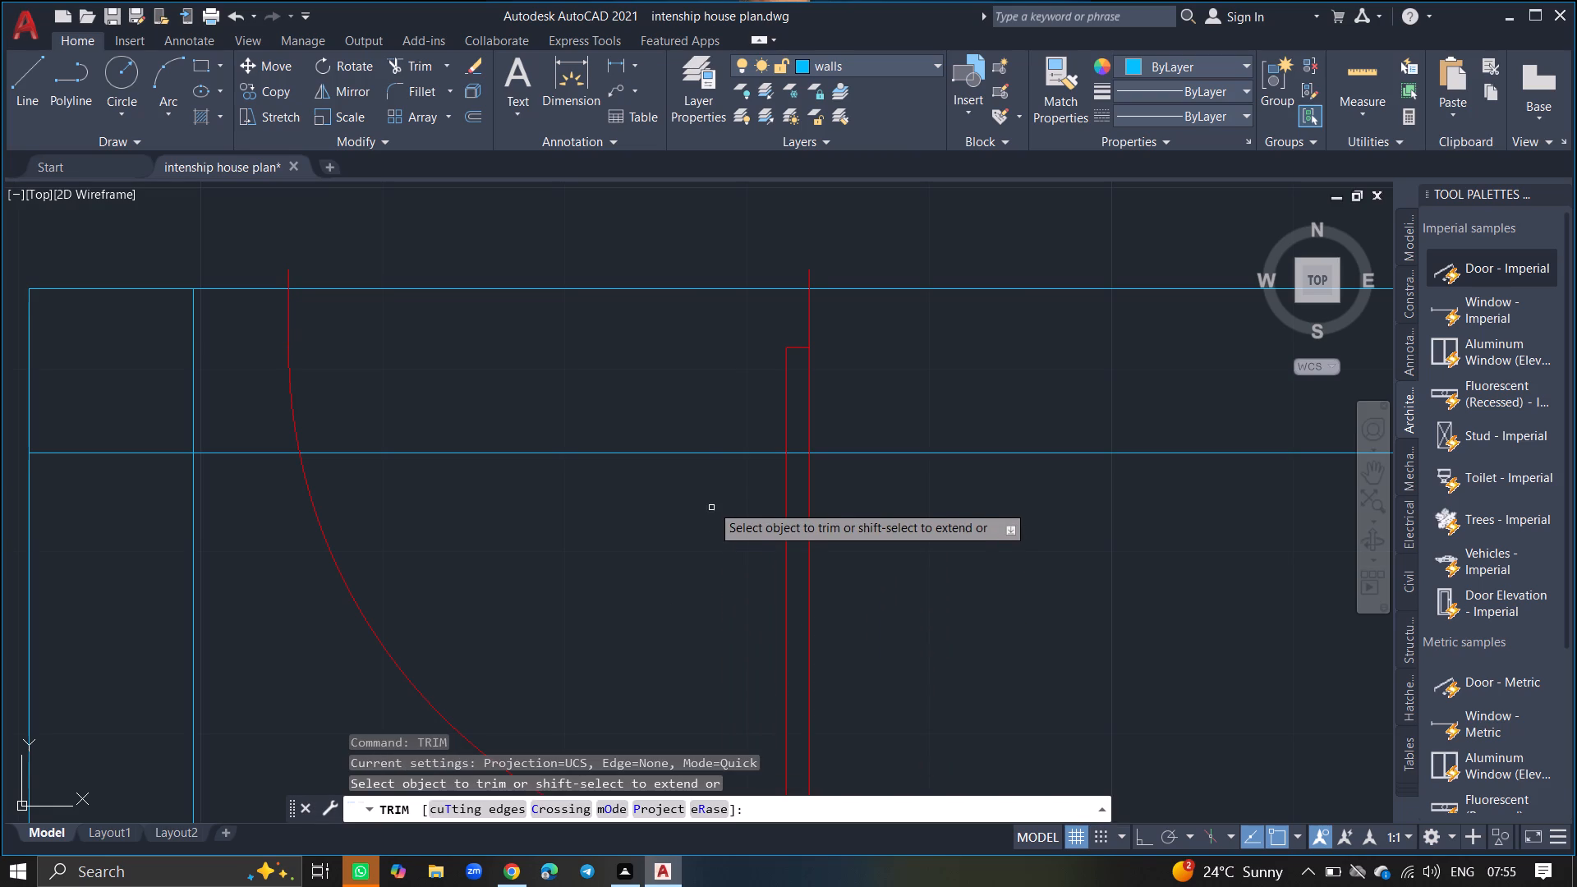
pyautogui.click(705, 450)
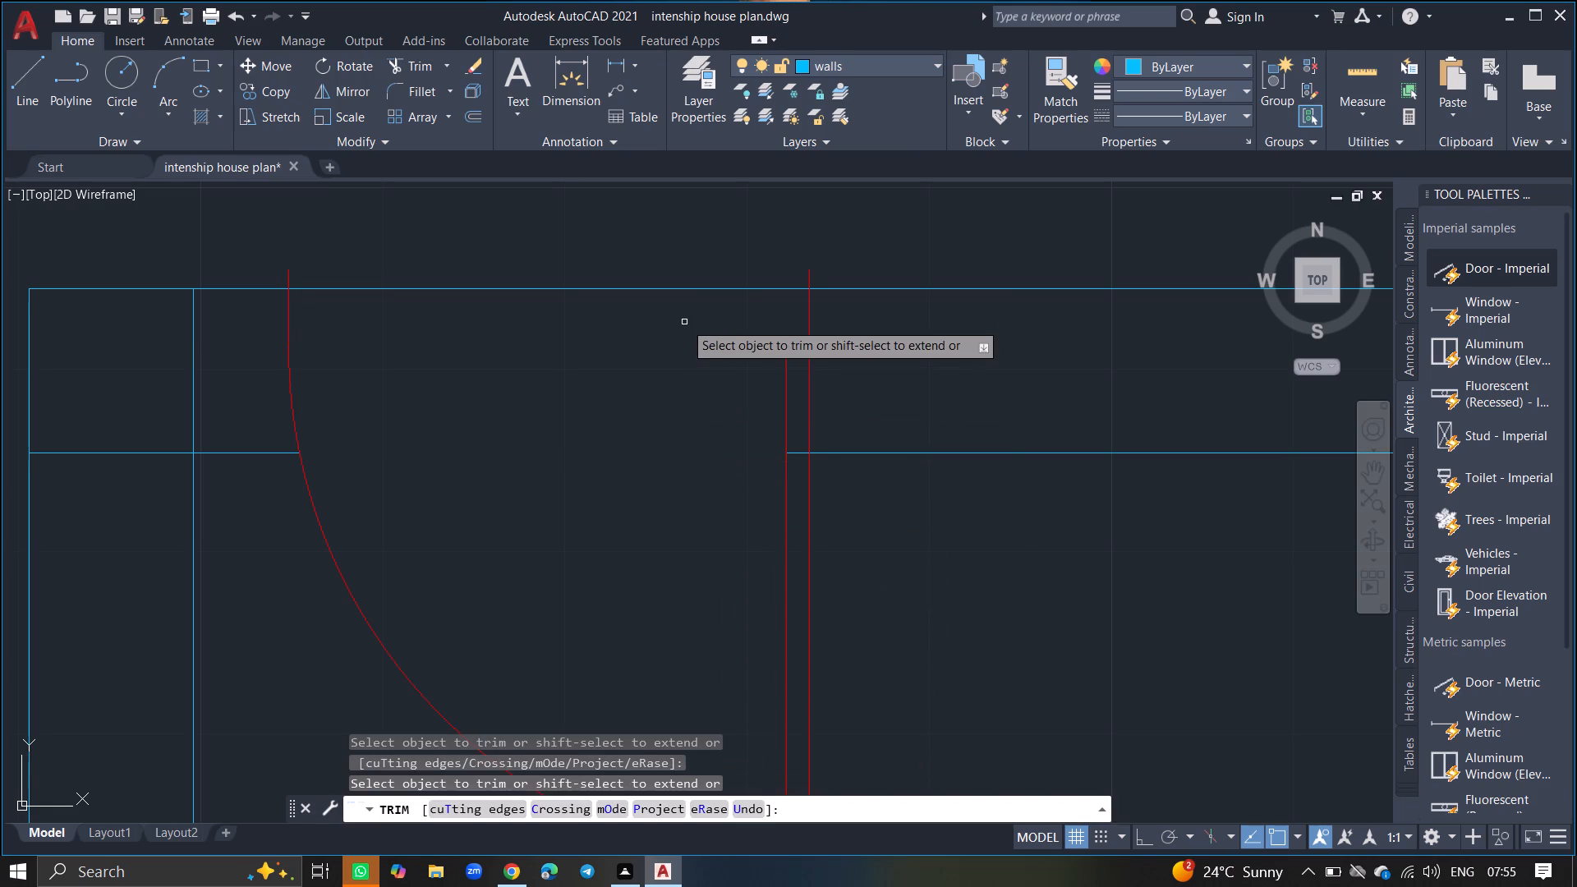
pyautogui.click(684, 291)
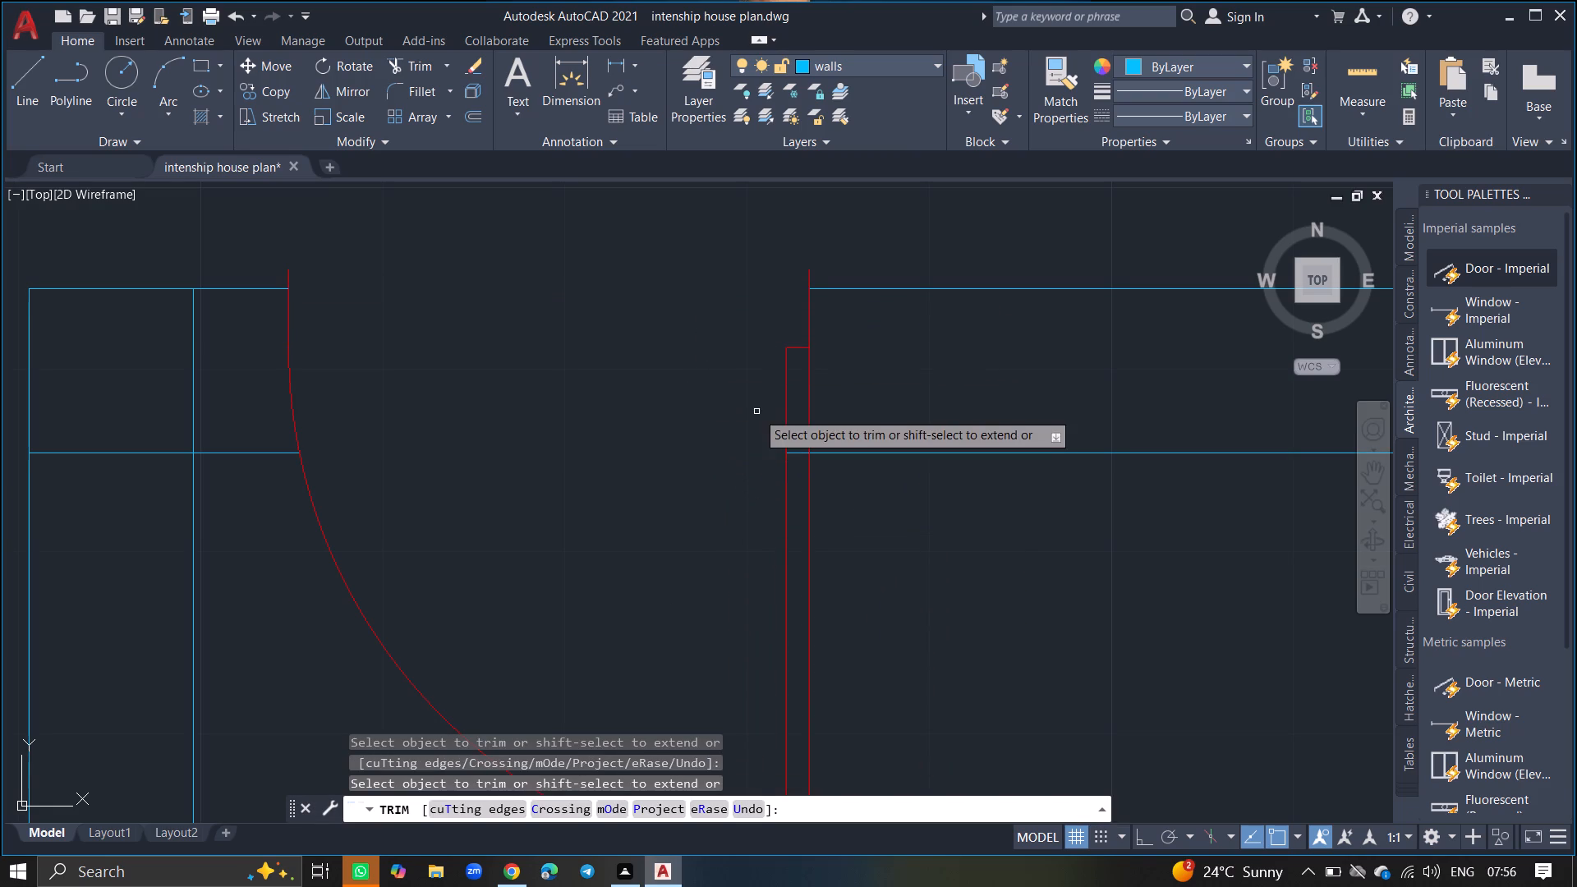
pyautogui.click(794, 454)
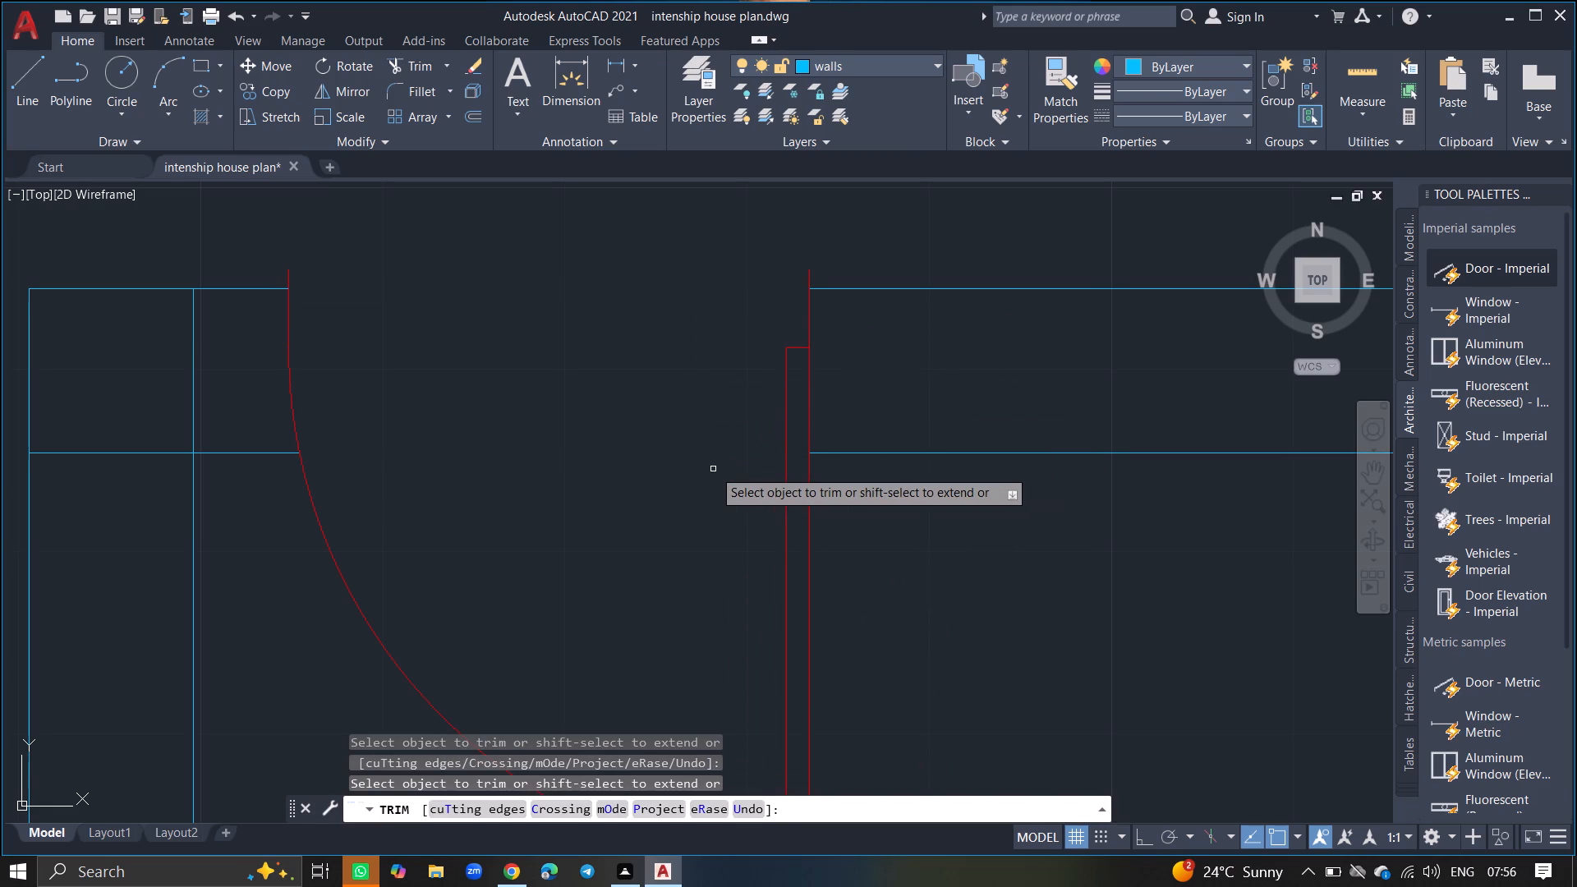
pyautogui.press('Return')
pyautogui.keyDown('ctrl'); pyautogui.scroll(-4, 713, 469); pyautogui.keyUp('ctrl')
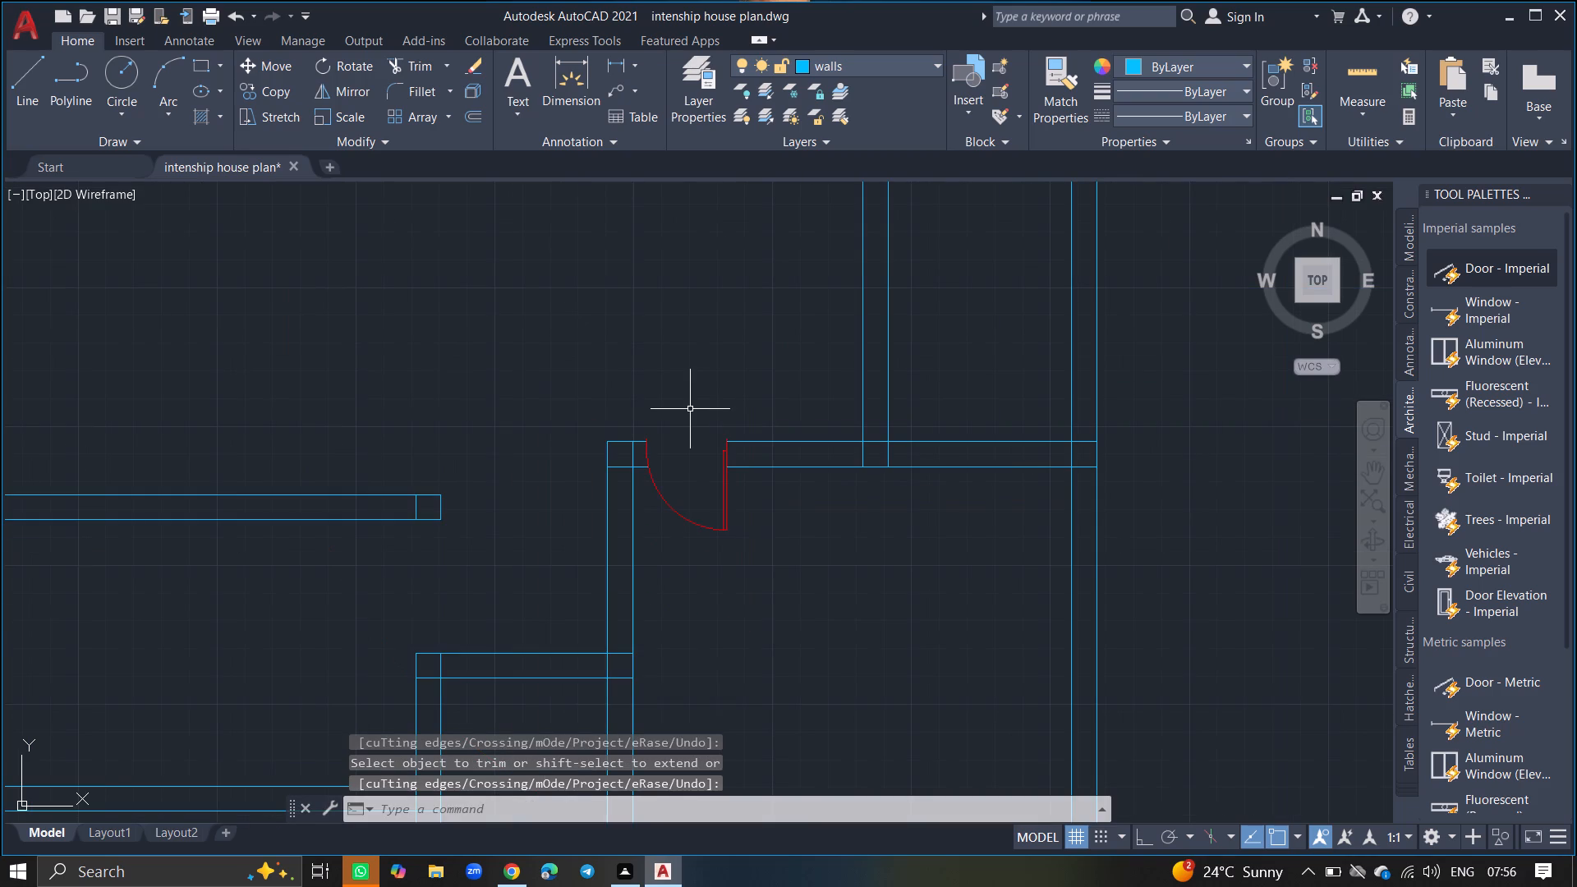
# Make doors the current layer.
pyautogui.keyDown('ctrl'); pyautogui.scroll(-2, 690, 407); pyautogui.keyUp('ctrl')
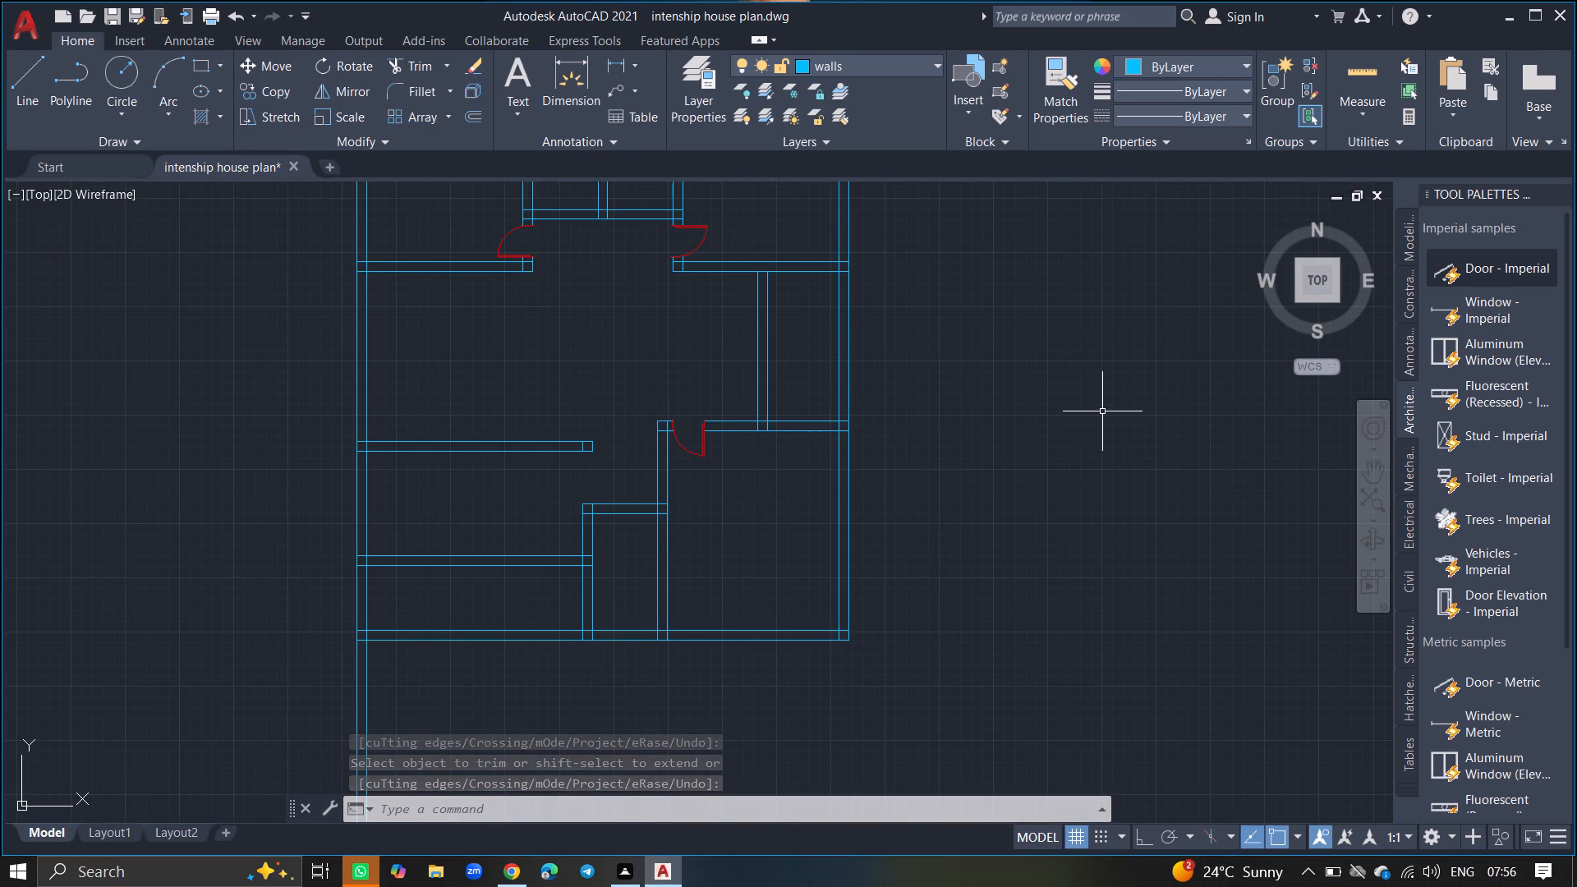
pyautogui.click(1461, 273)
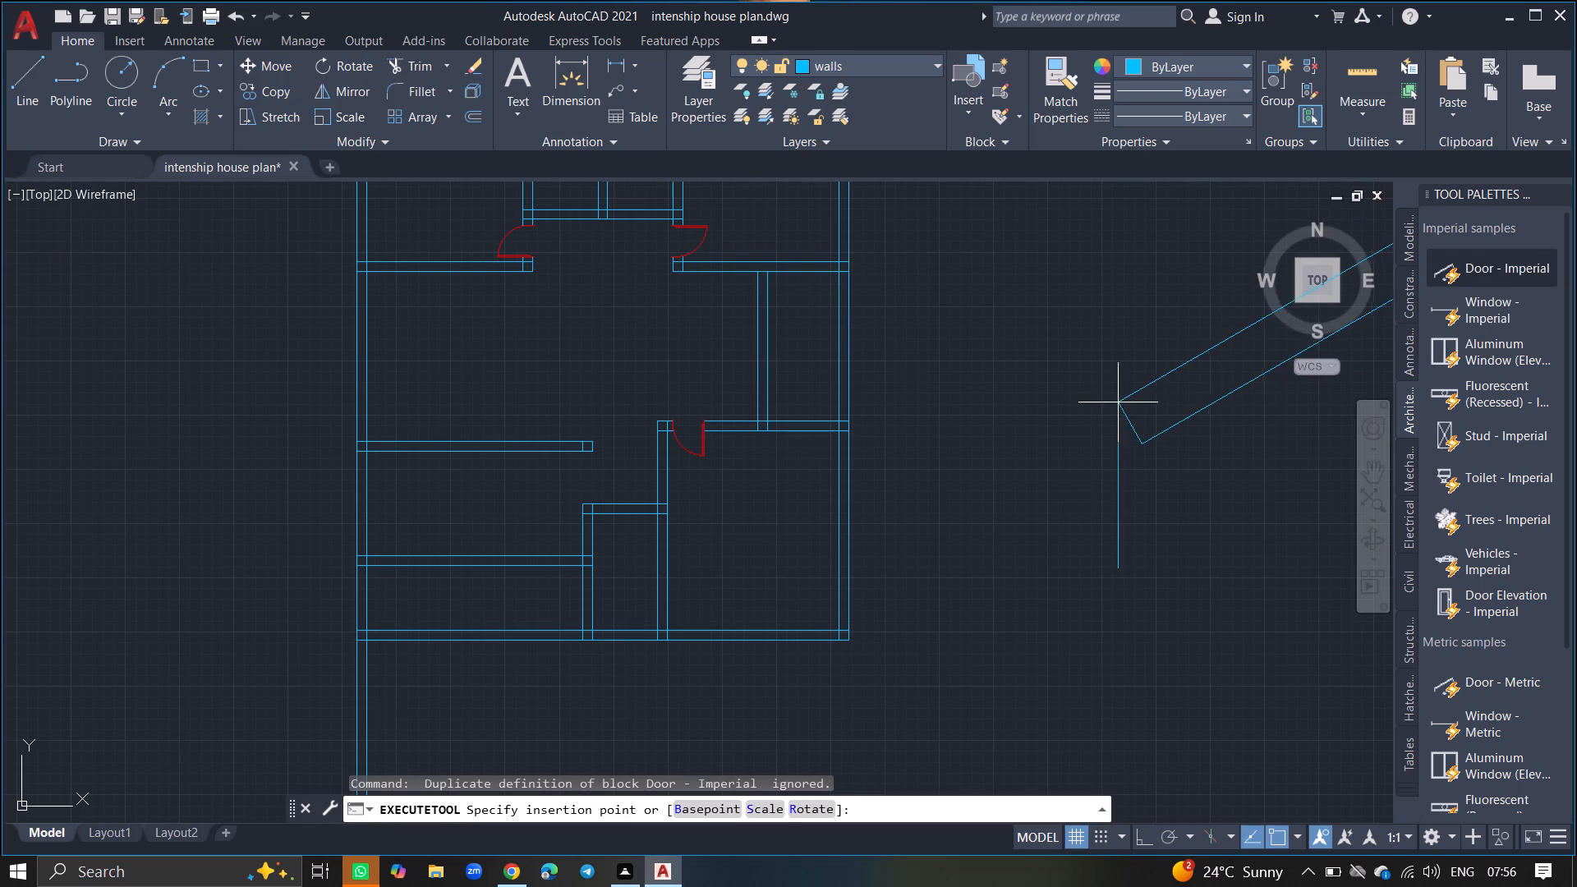
pyautogui.press('Escape')
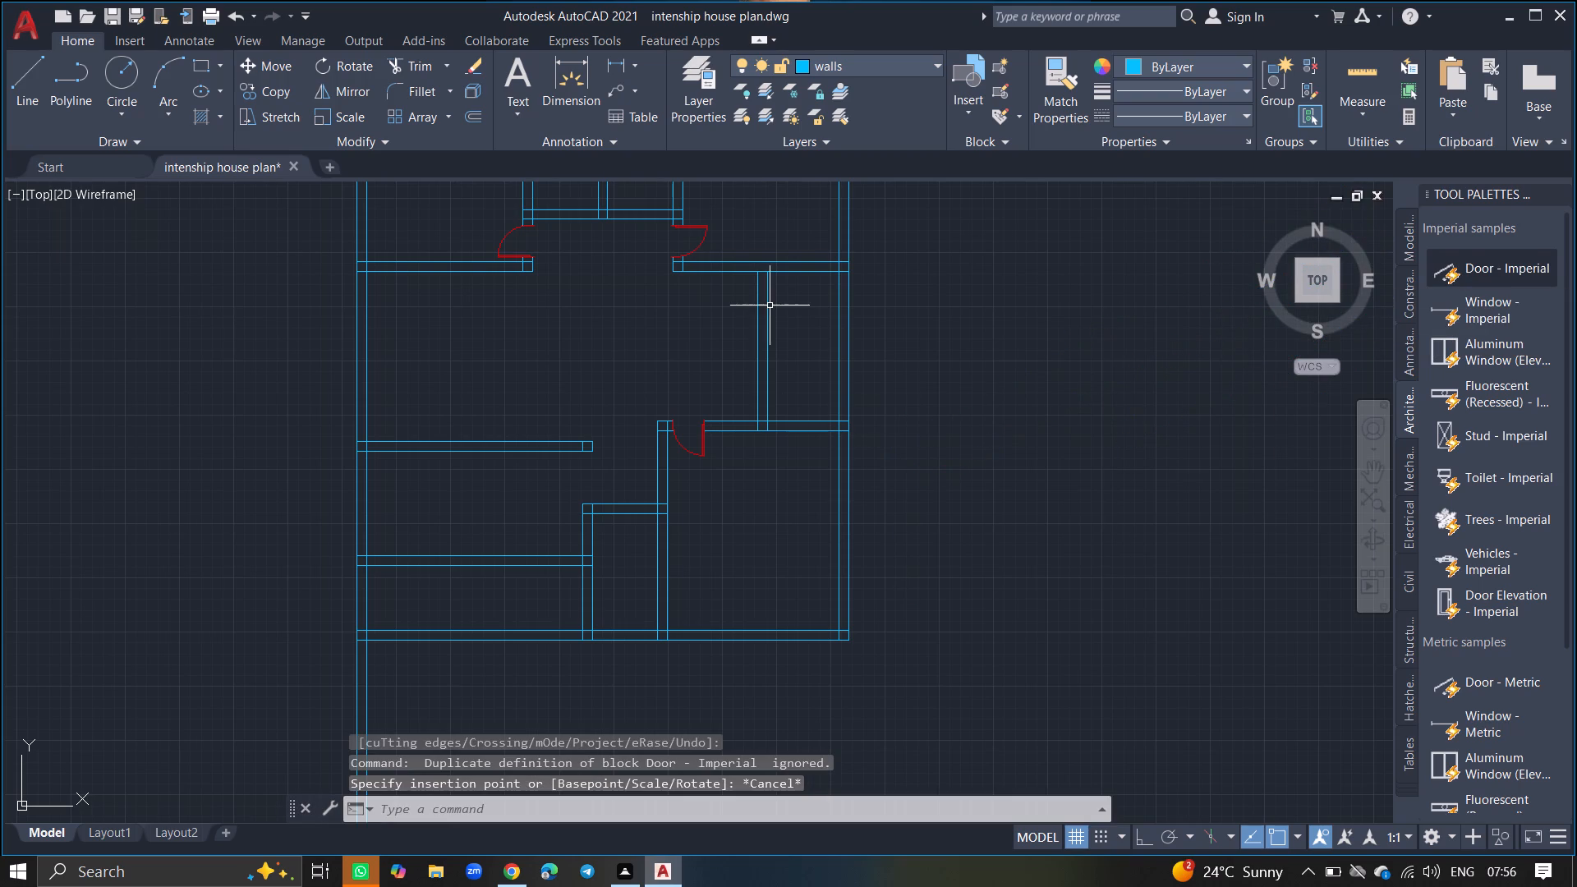
pyautogui.click(707, 95)
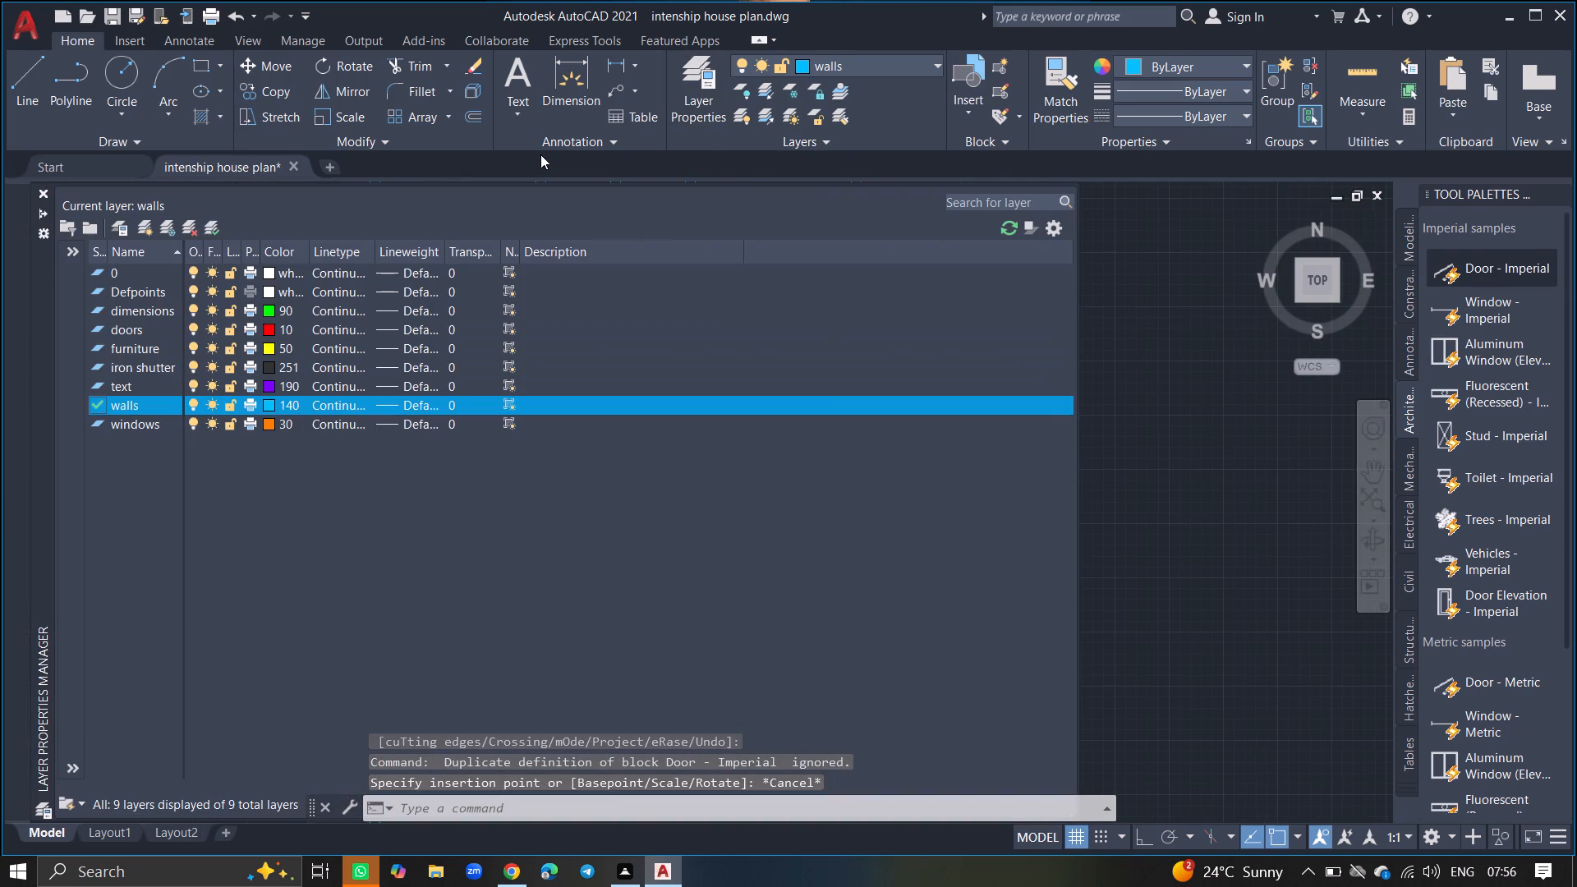
pyautogui.doubleClick(128, 328)
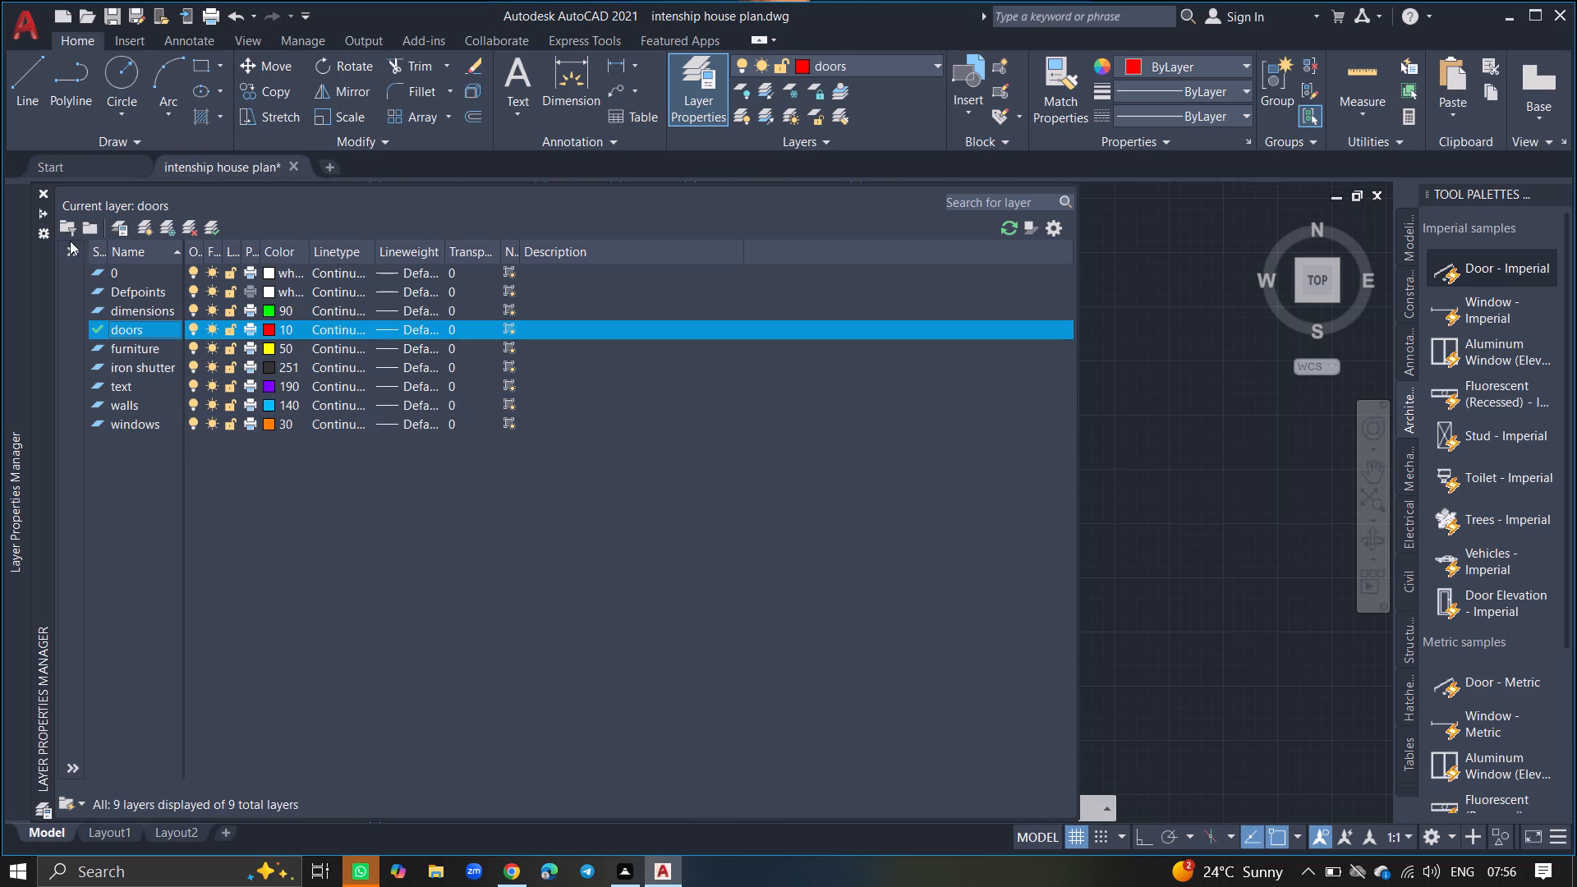
pyautogui.click(42, 190)
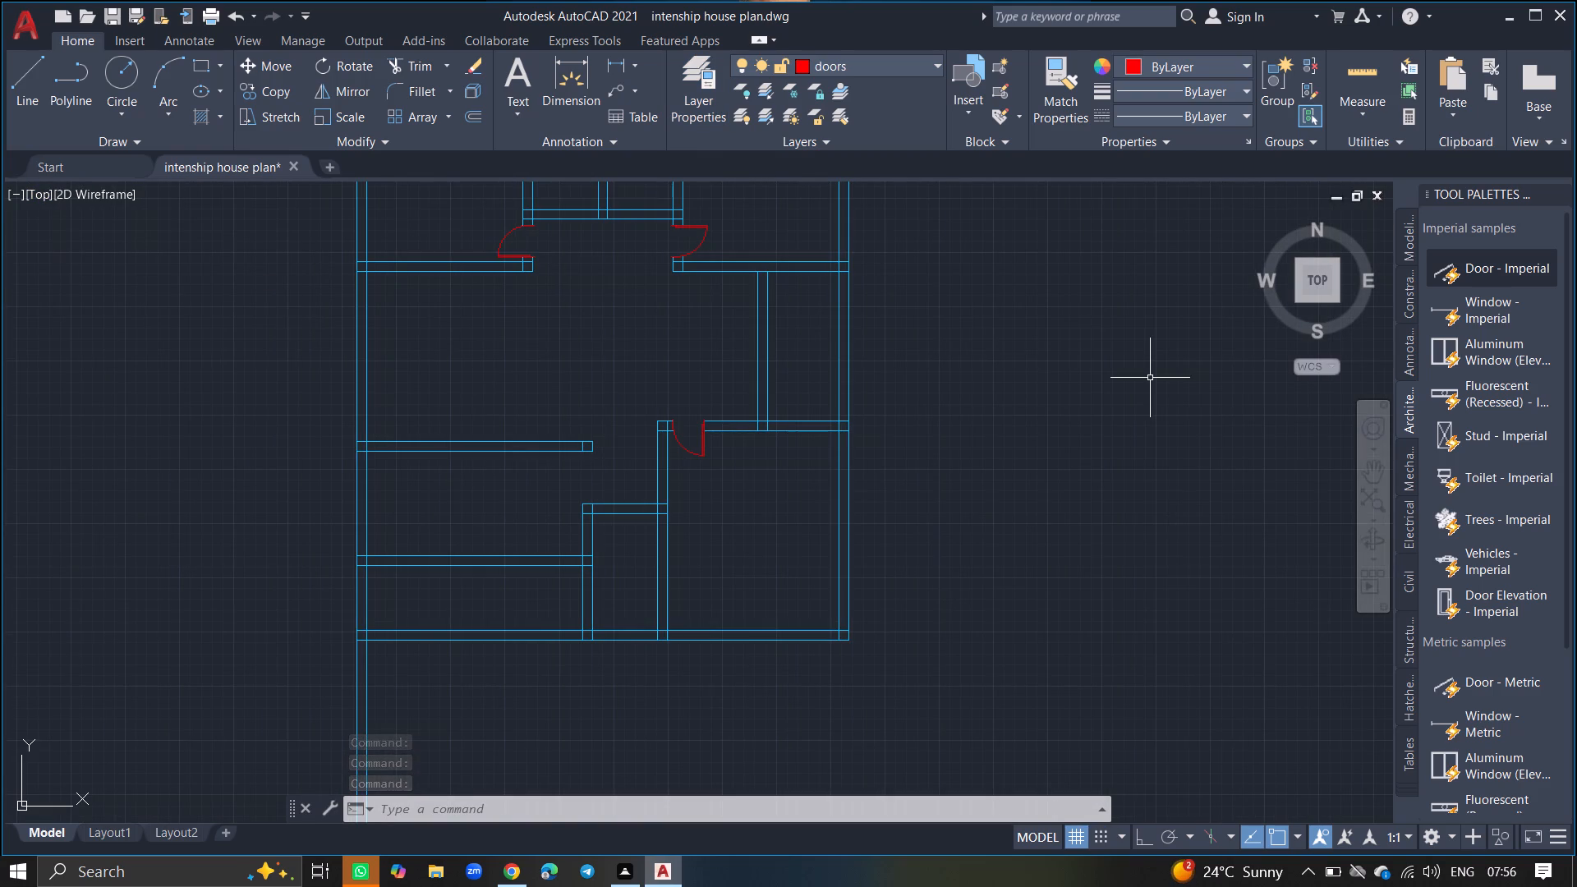
# Insert a Door - Imperial block in the small room left of the lower-right room and set it to Open 90º.
pyautogui.click(1460, 264)
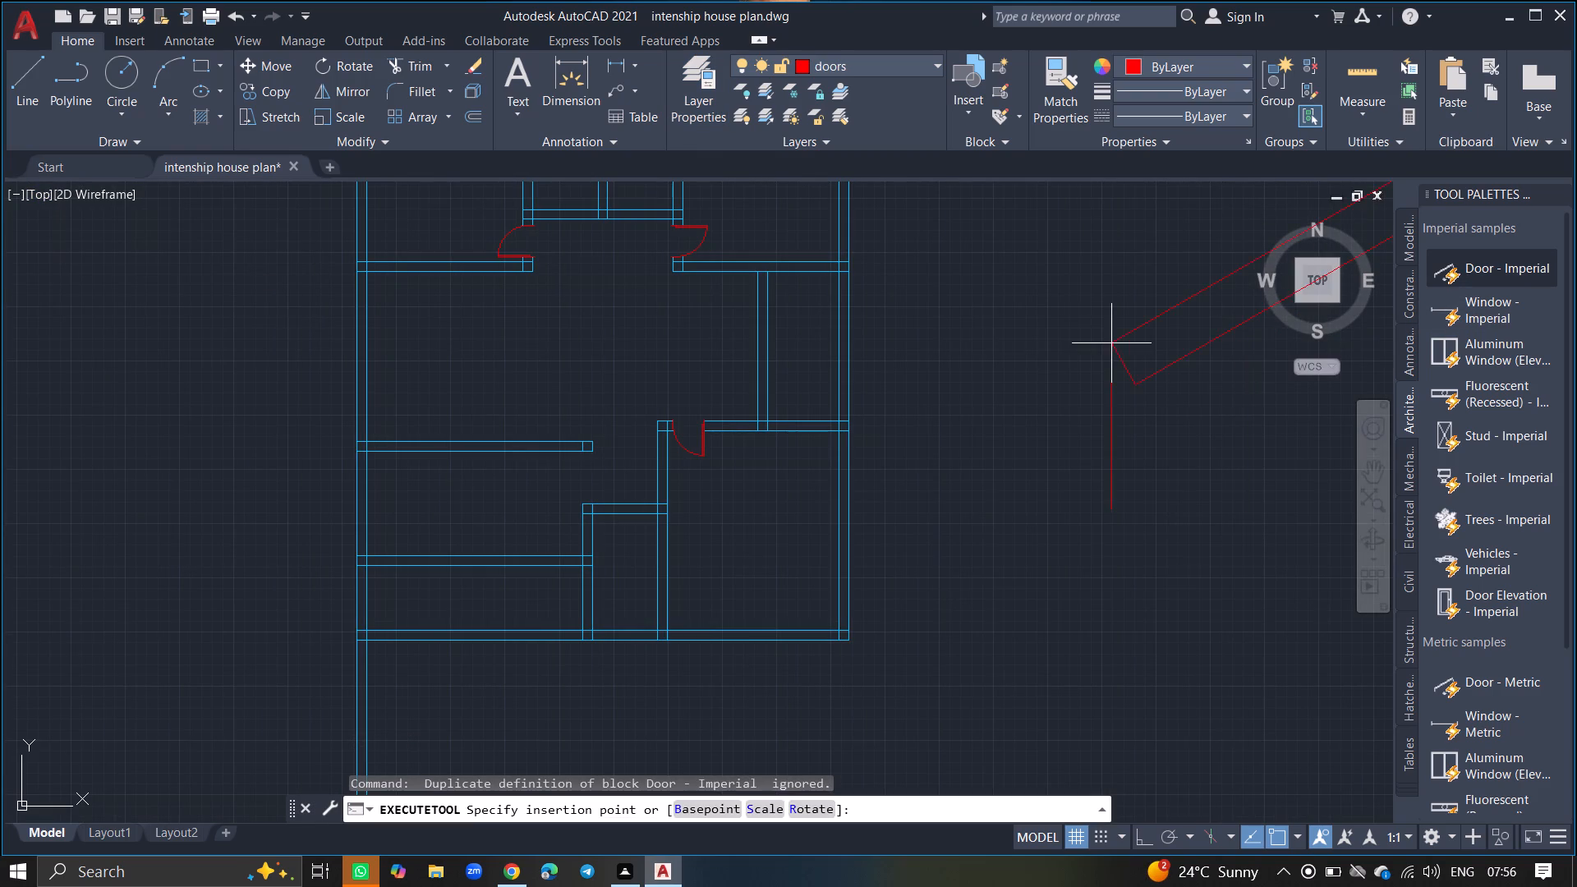
pyautogui.doubleClick(606, 523)
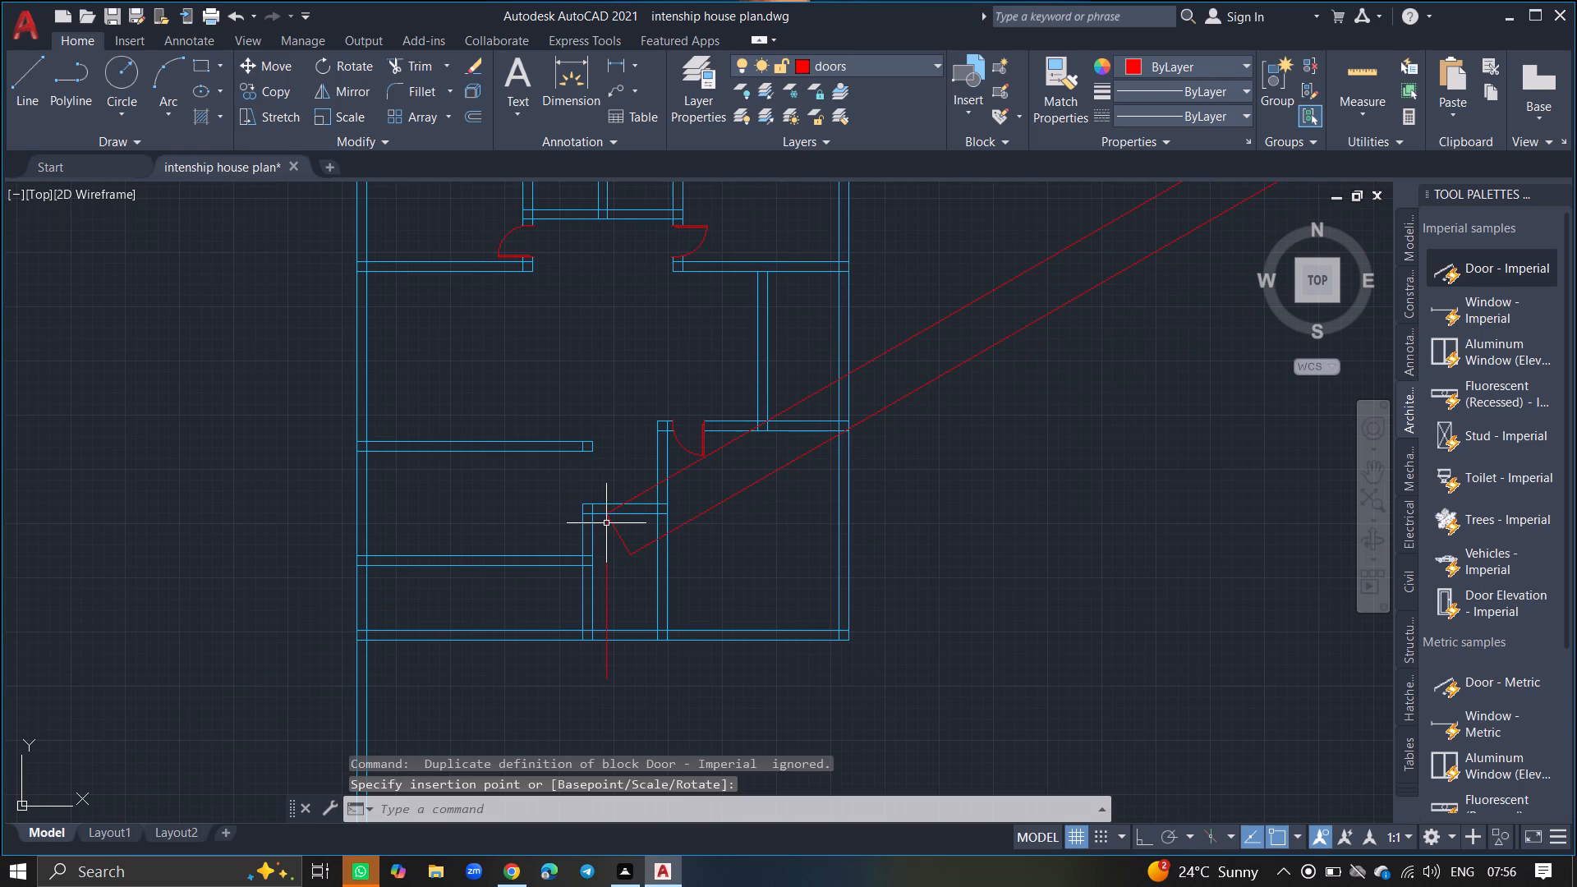
pyautogui.click(606, 523)
pyautogui.keyDown('ctrl'); pyautogui.scroll(-4, 586, 460); pyautogui.keyUp('ctrl')
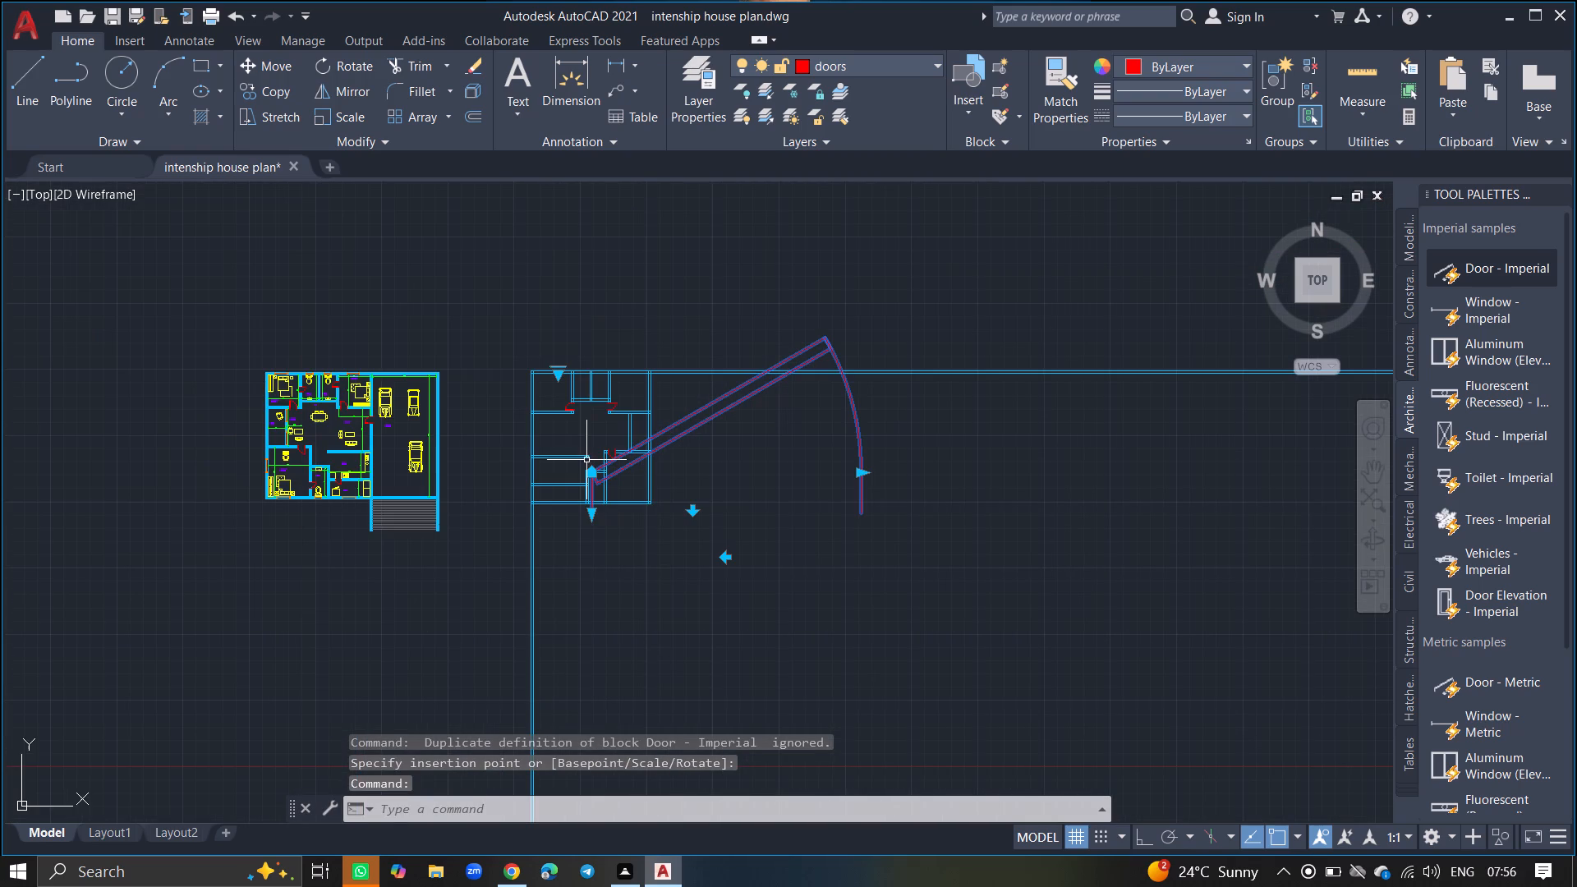
pyautogui.click(555, 373)
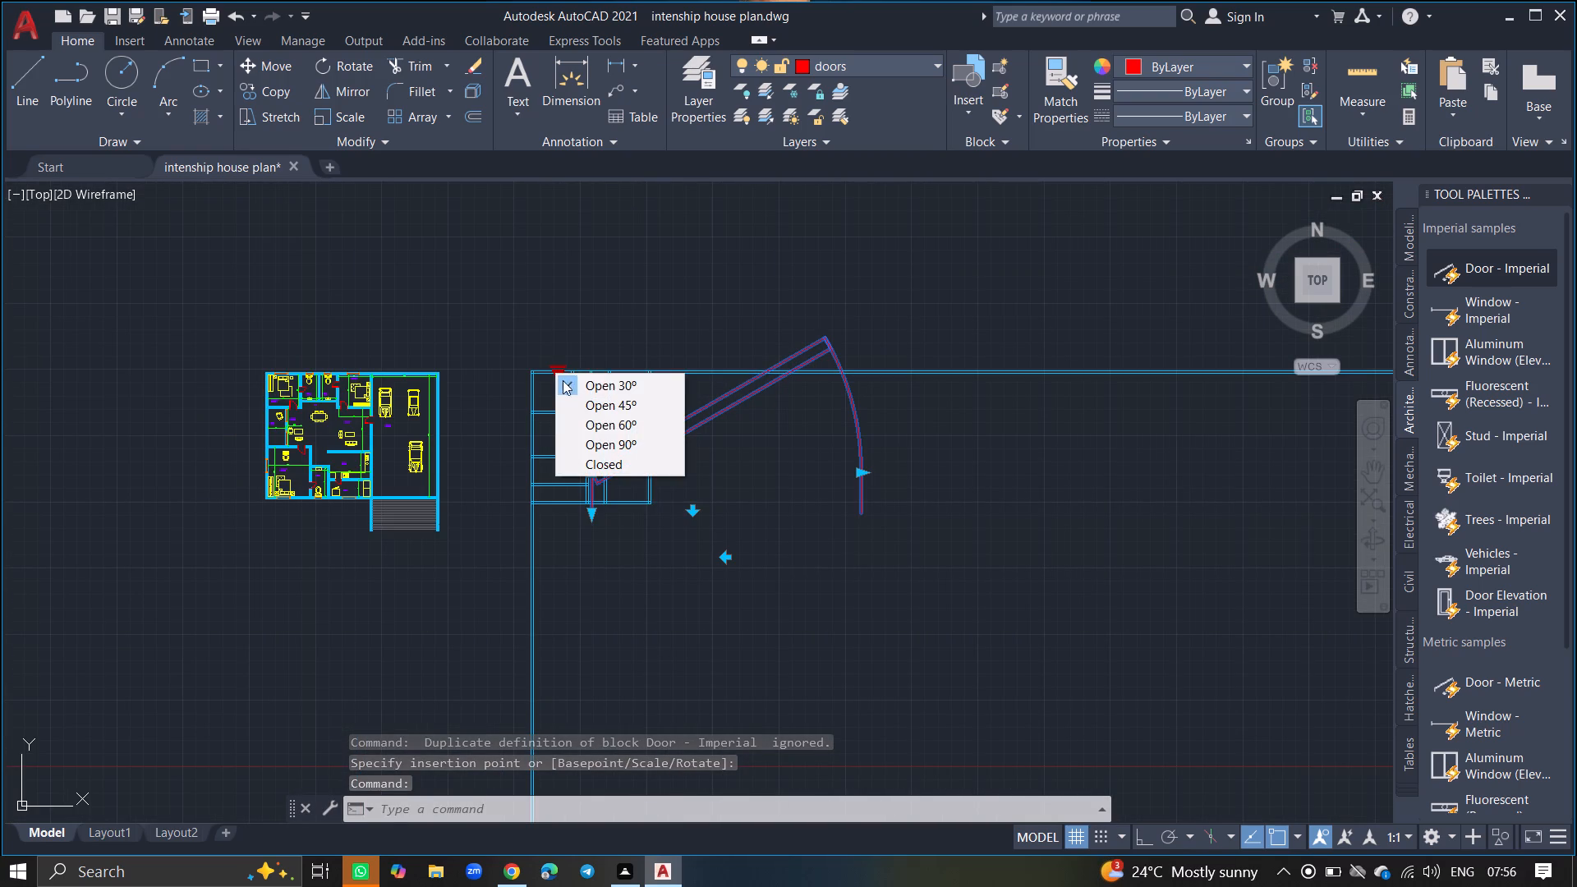
pyautogui.click(584, 440)
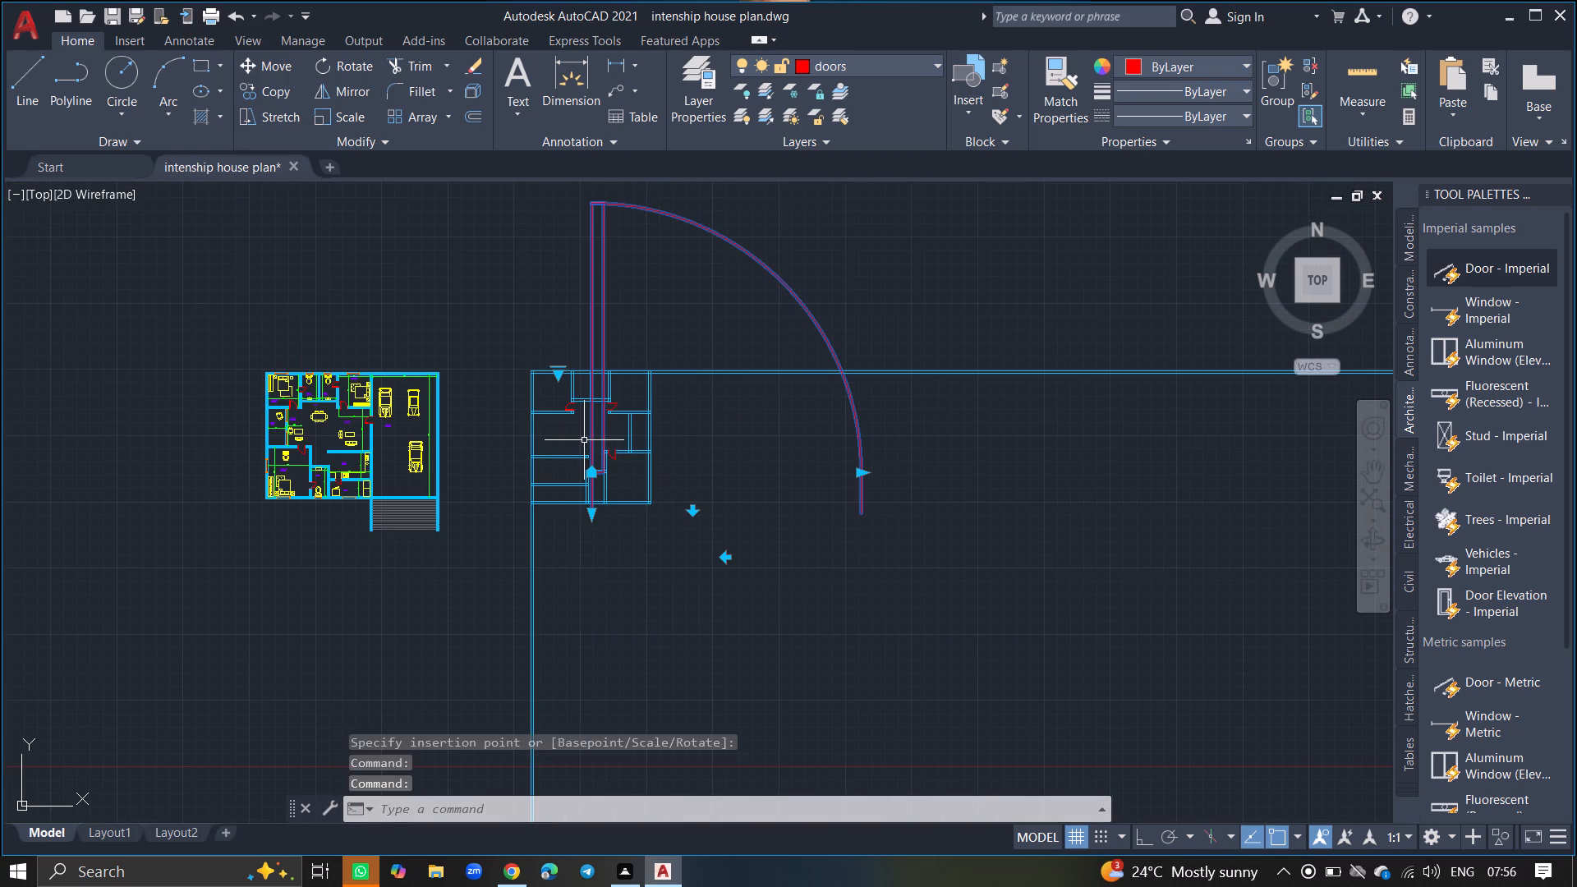
pyautogui.press('Escape')
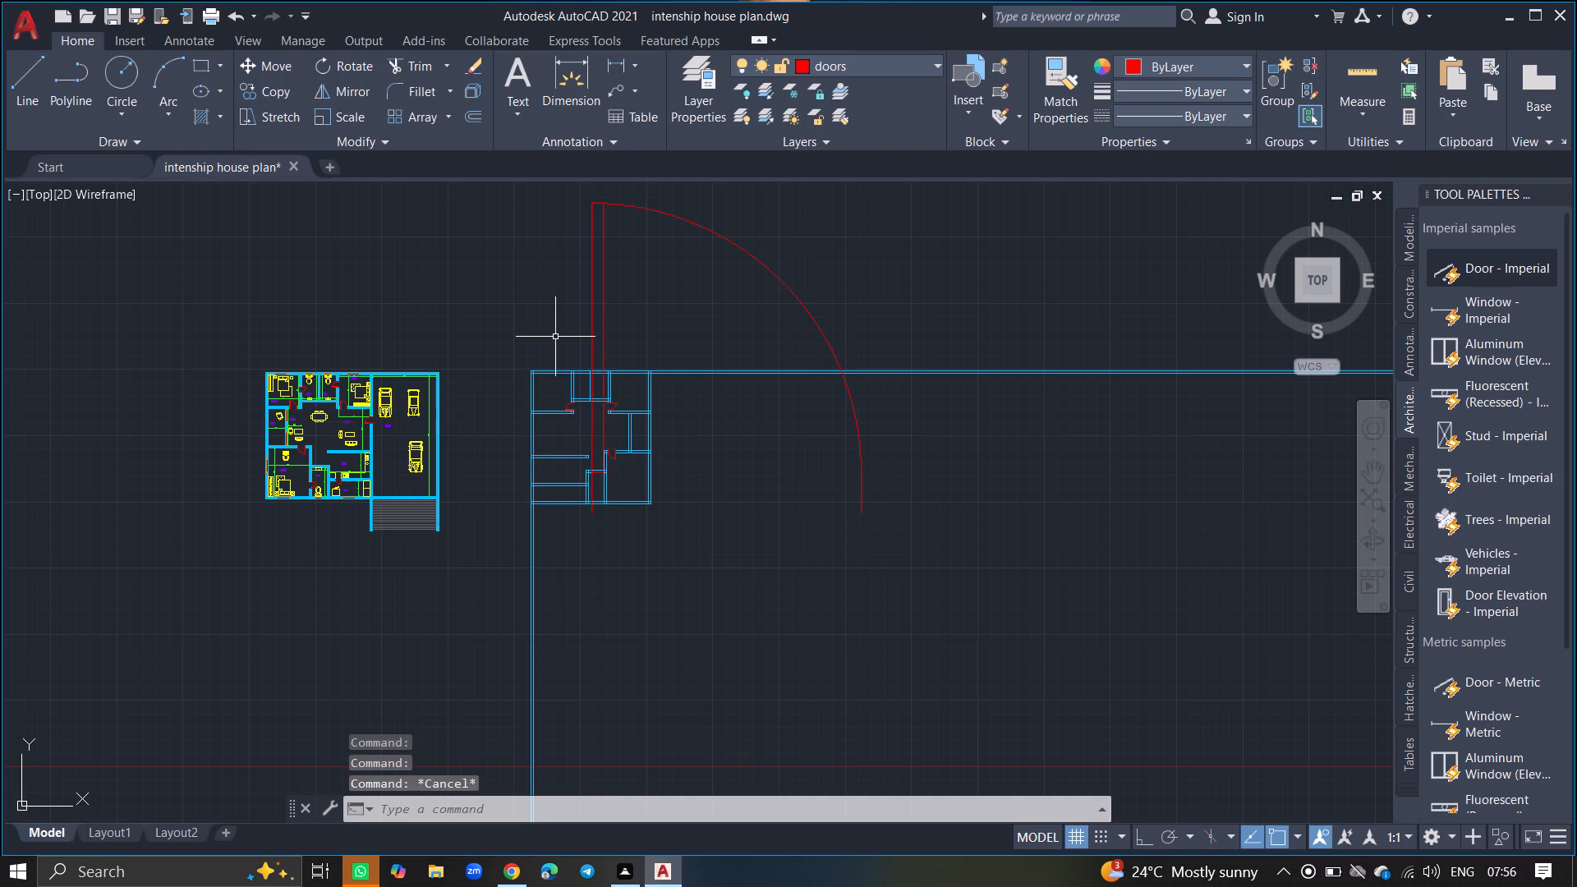
# Scale the oversized new door down freehand from its leaf's midpoint to roughly the size of a narrow room door.
pyautogui.click(590, 319)
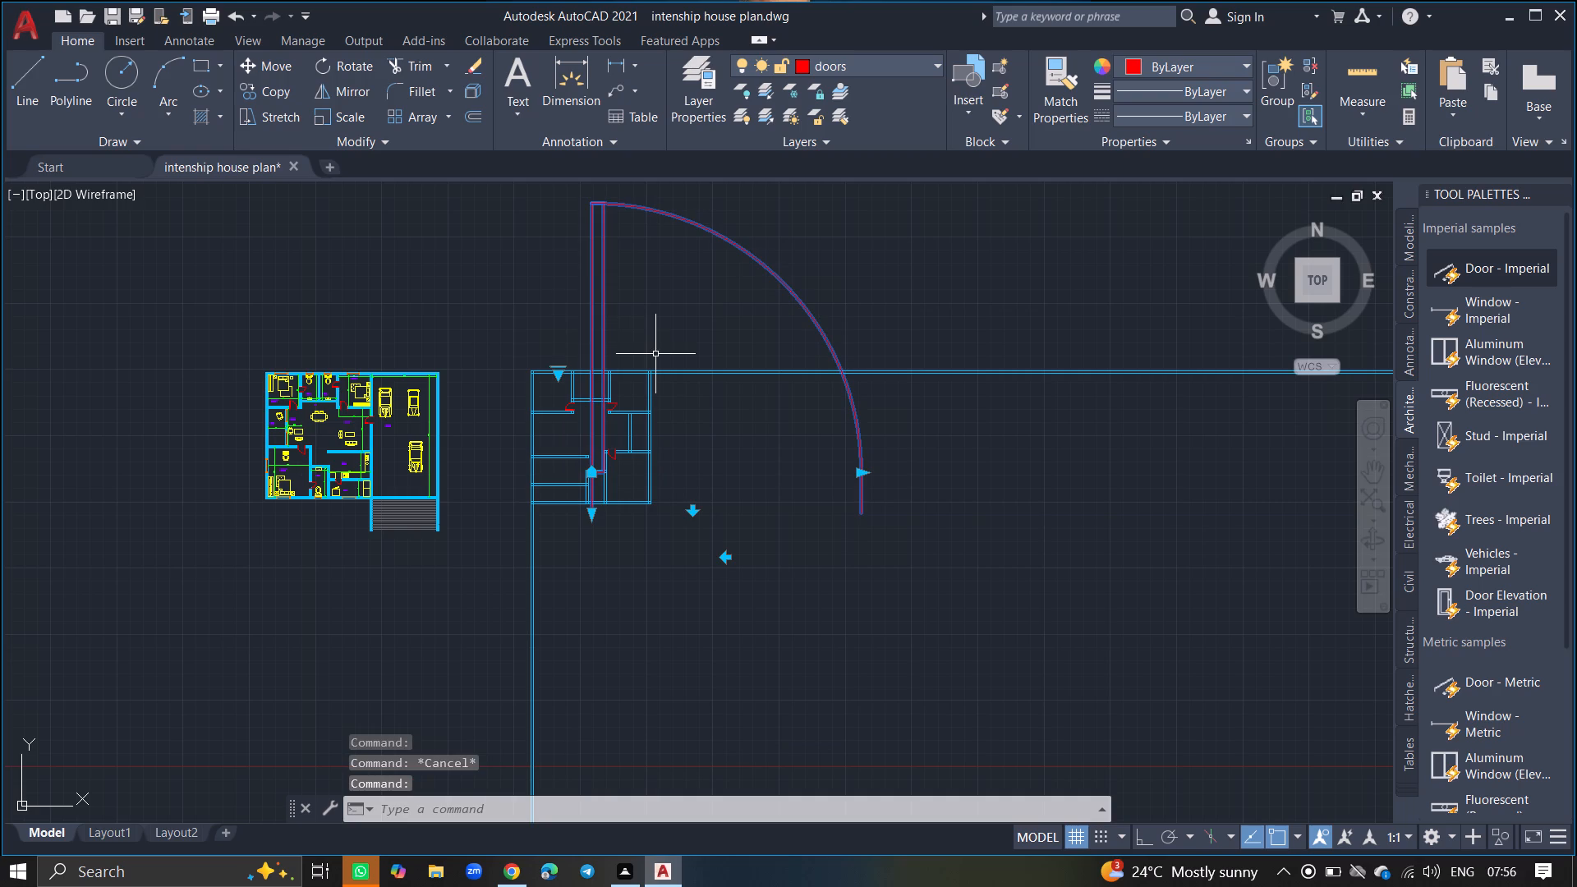
pyautogui.write('SC')
pyautogui.press('Return')
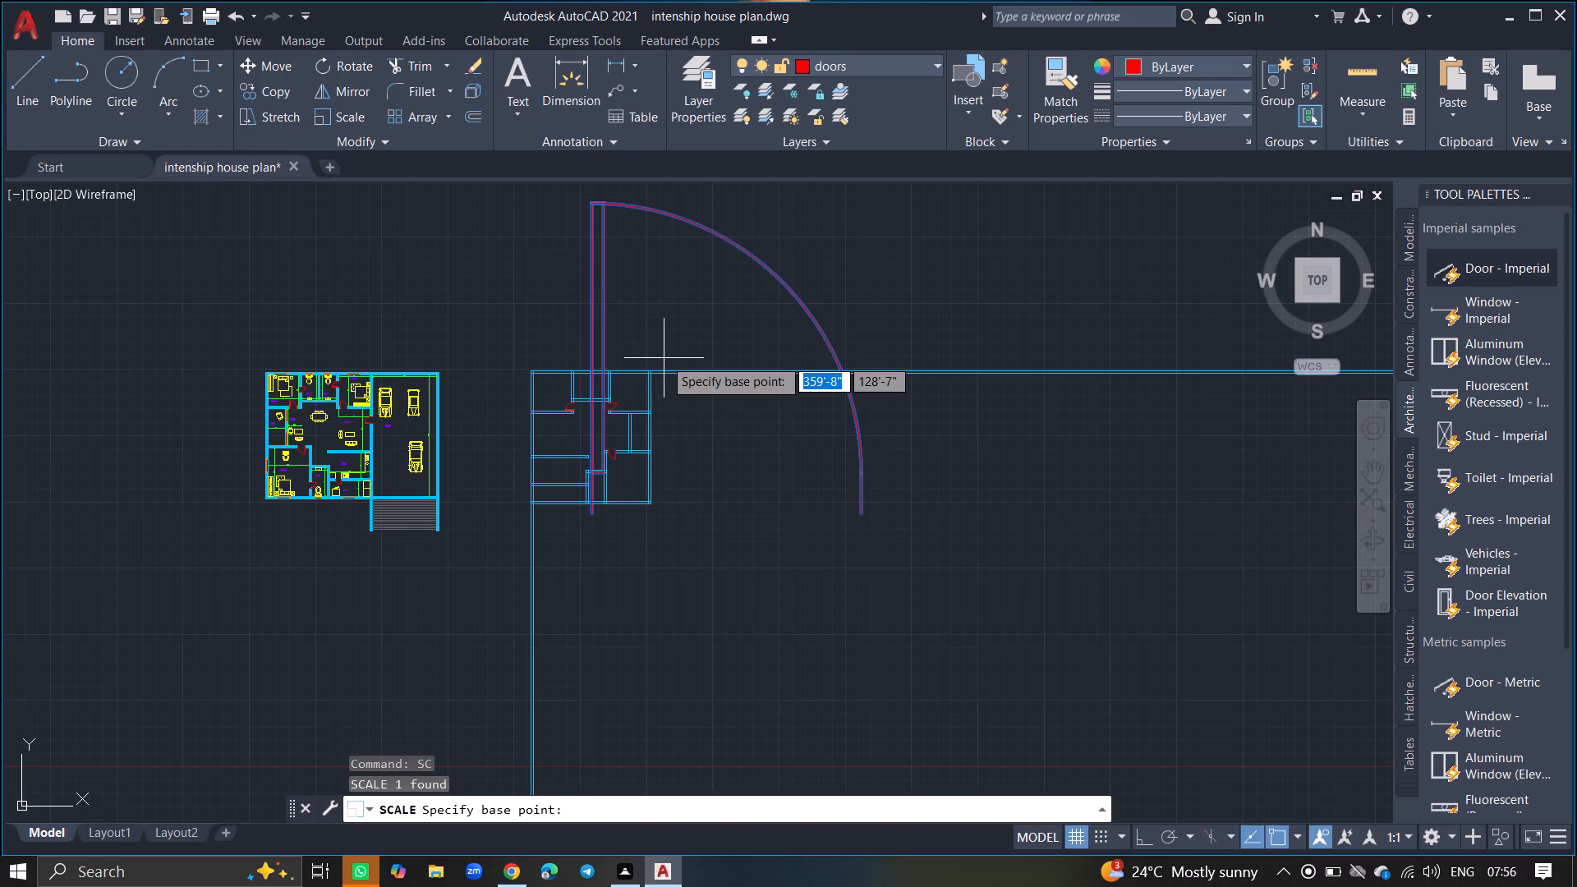
pyautogui.keyDown('ctrl'); pyautogui.scroll(4, 664, 358); pyautogui.keyUp('ctrl')
pyautogui.keyDown('ctrl'); pyautogui.scroll(-3, 522, 365); pyautogui.keyUp('ctrl')
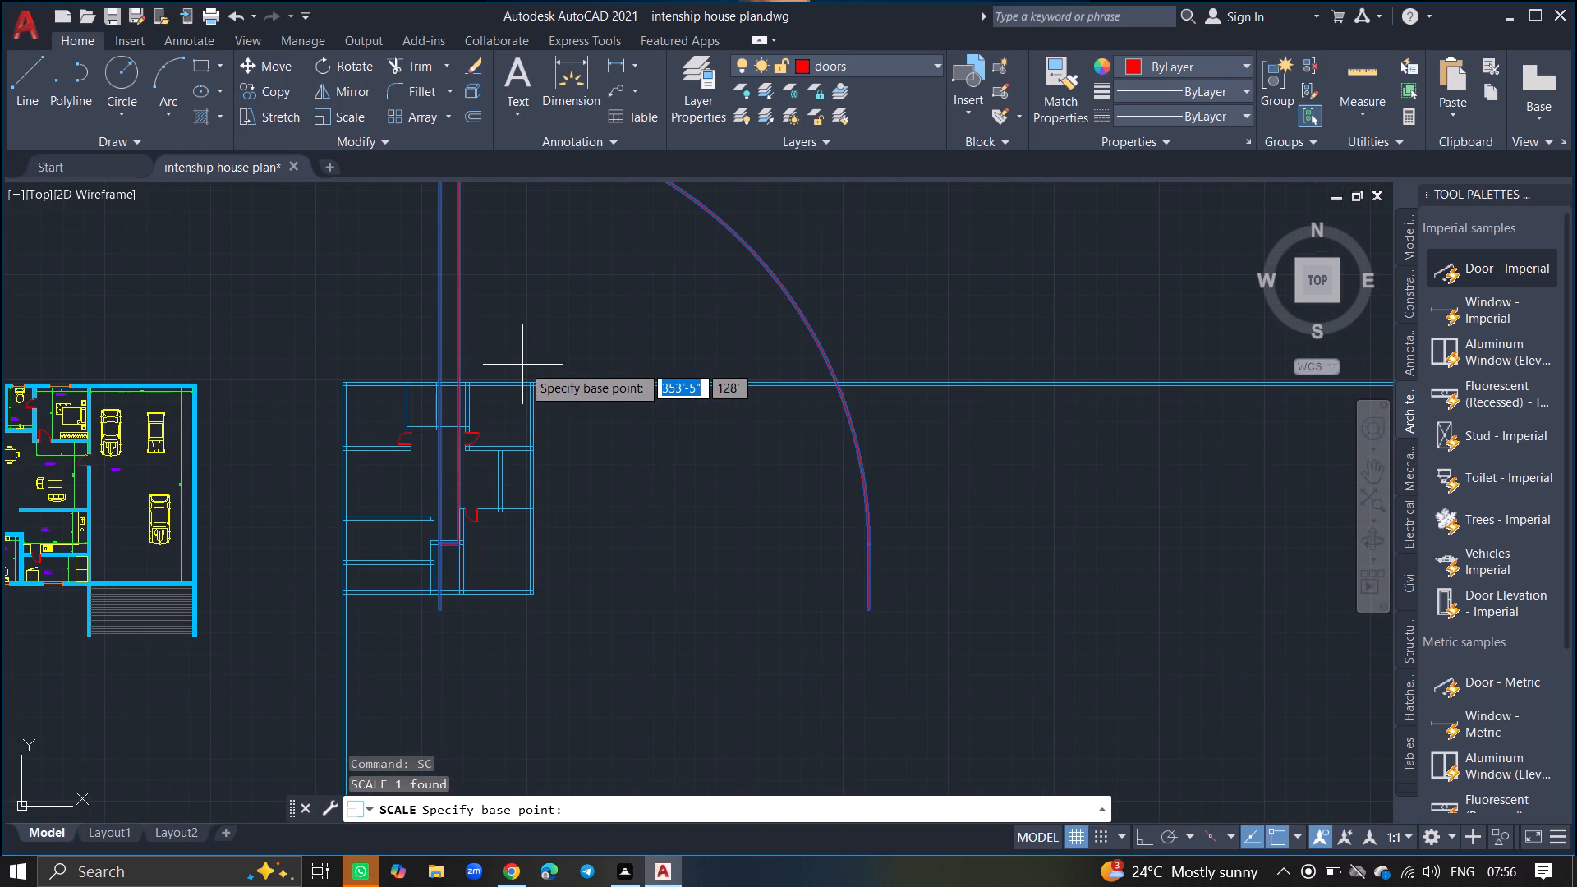
pyautogui.click(447, 333)
pyautogui.keyDown('ctrl'); pyautogui.scroll(4, 449, 314); pyautogui.keyUp('ctrl')
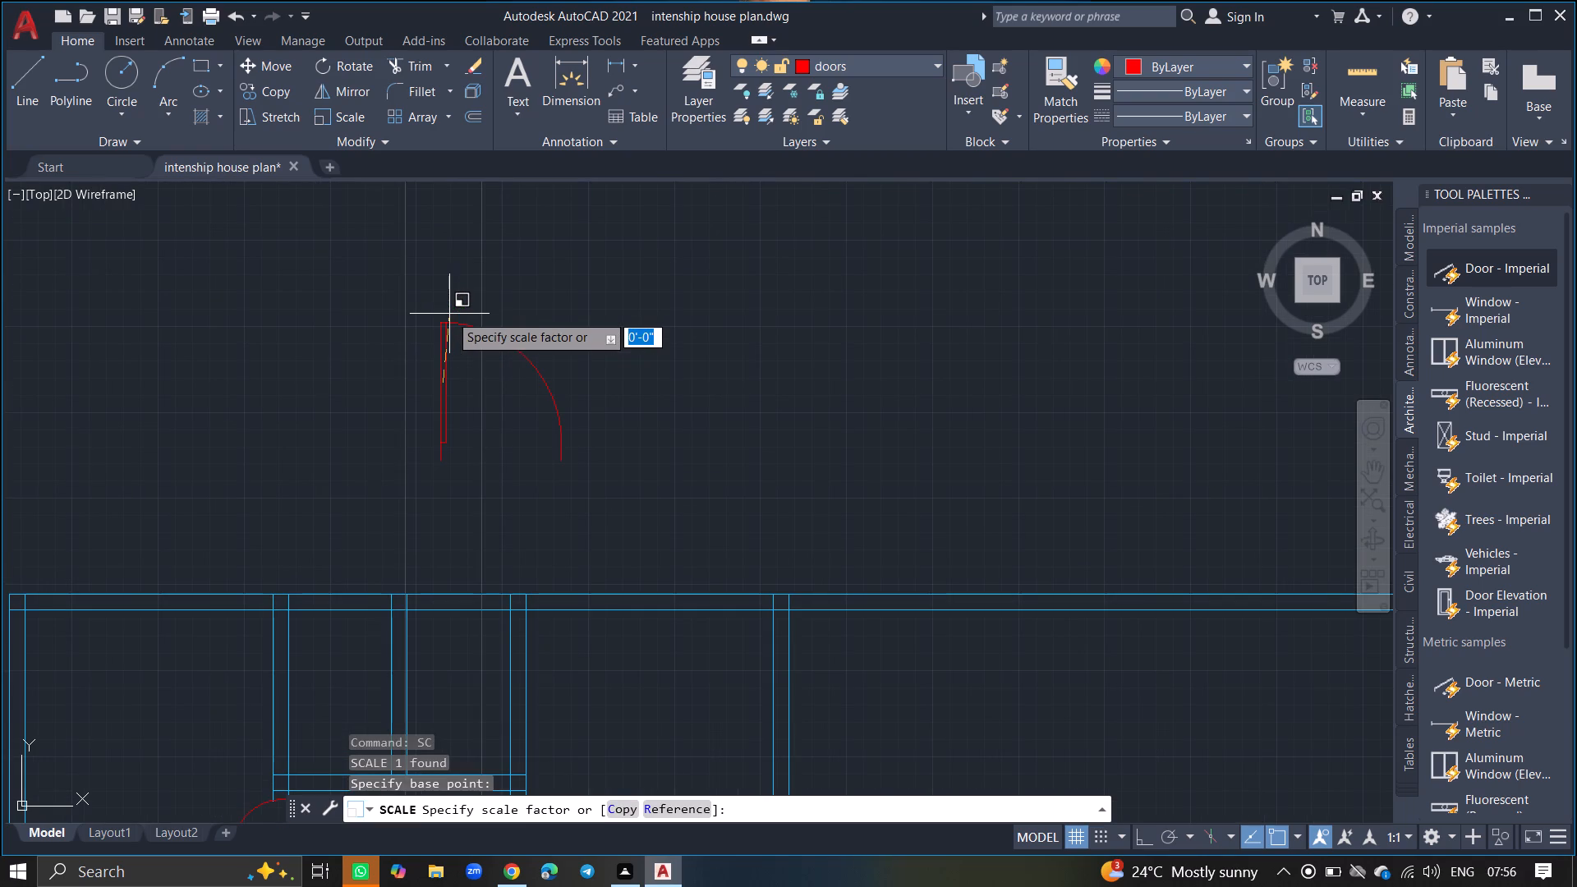
pyautogui.keyDown('ctrl'); pyautogui.scroll(2, 450, 342); pyautogui.keyUp('ctrl')
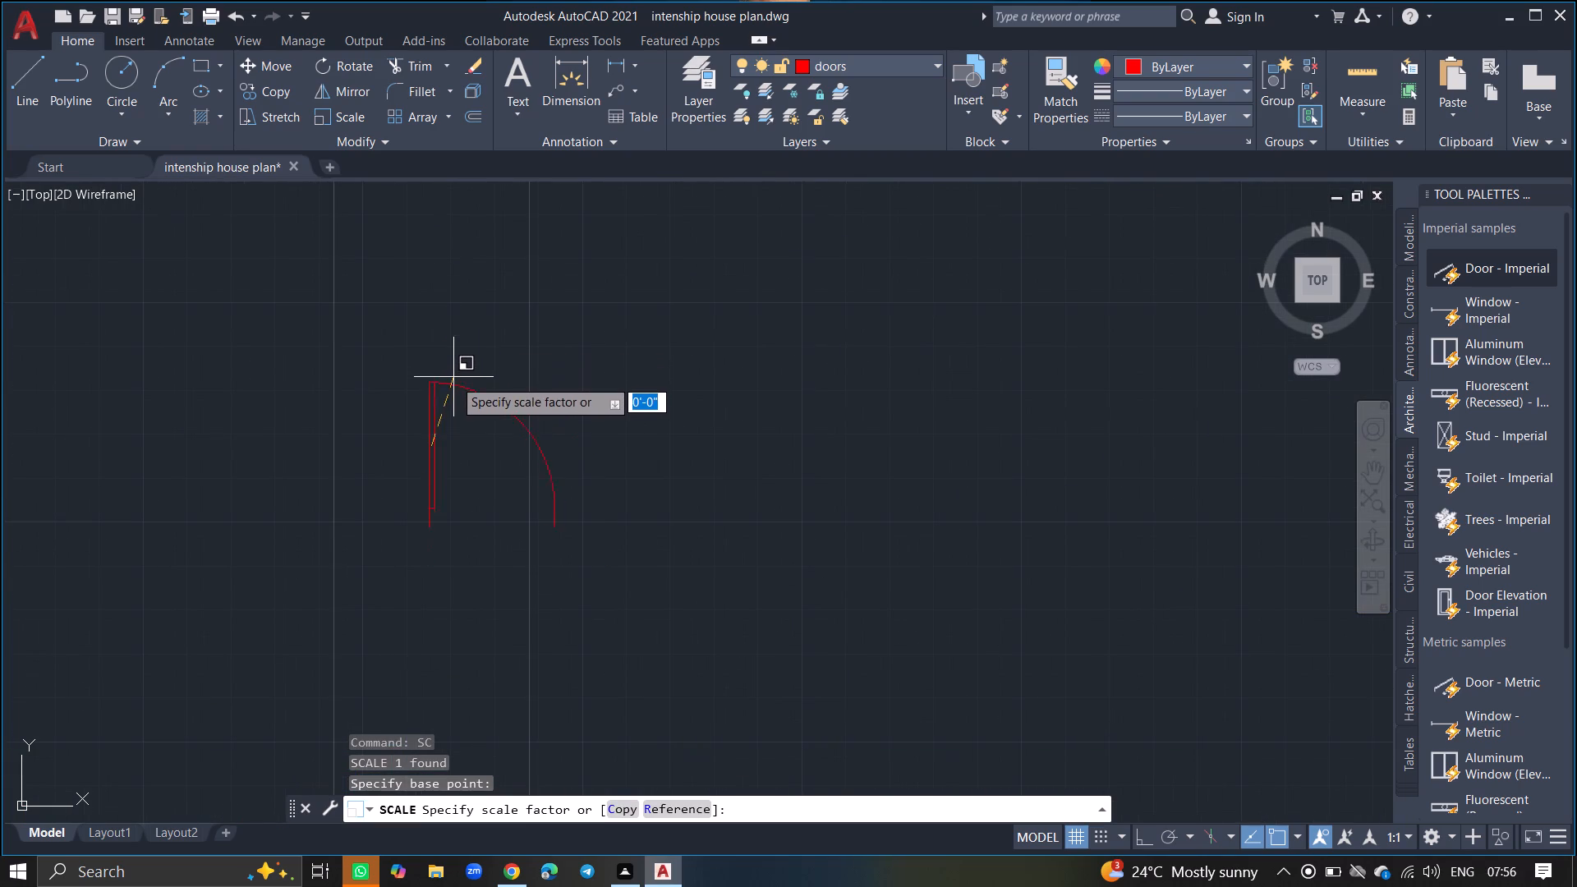
pyautogui.click(453, 393)
# Rotate the scaled door roughly a quarter turn clockwise around its leaf's midpoint so the leaf lies nearly horizontal.
pyautogui.moveTo(429, 434); pyautogui.dragTo(373, 456)
pyautogui.write('RO')
pyautogui.press('Return')
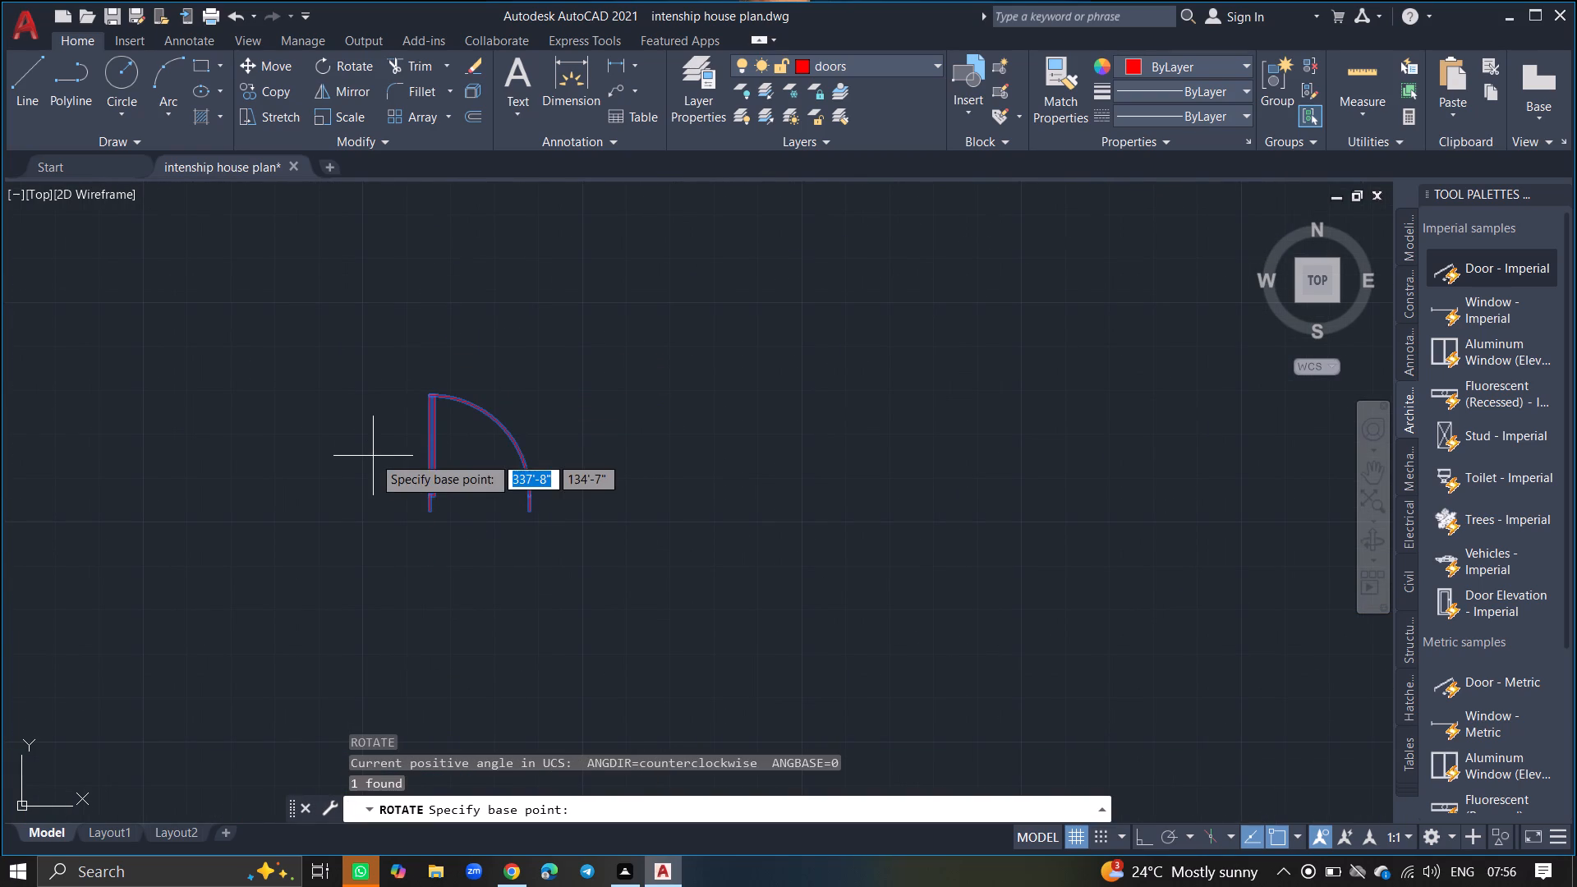
pyautogui.click(433, 448)
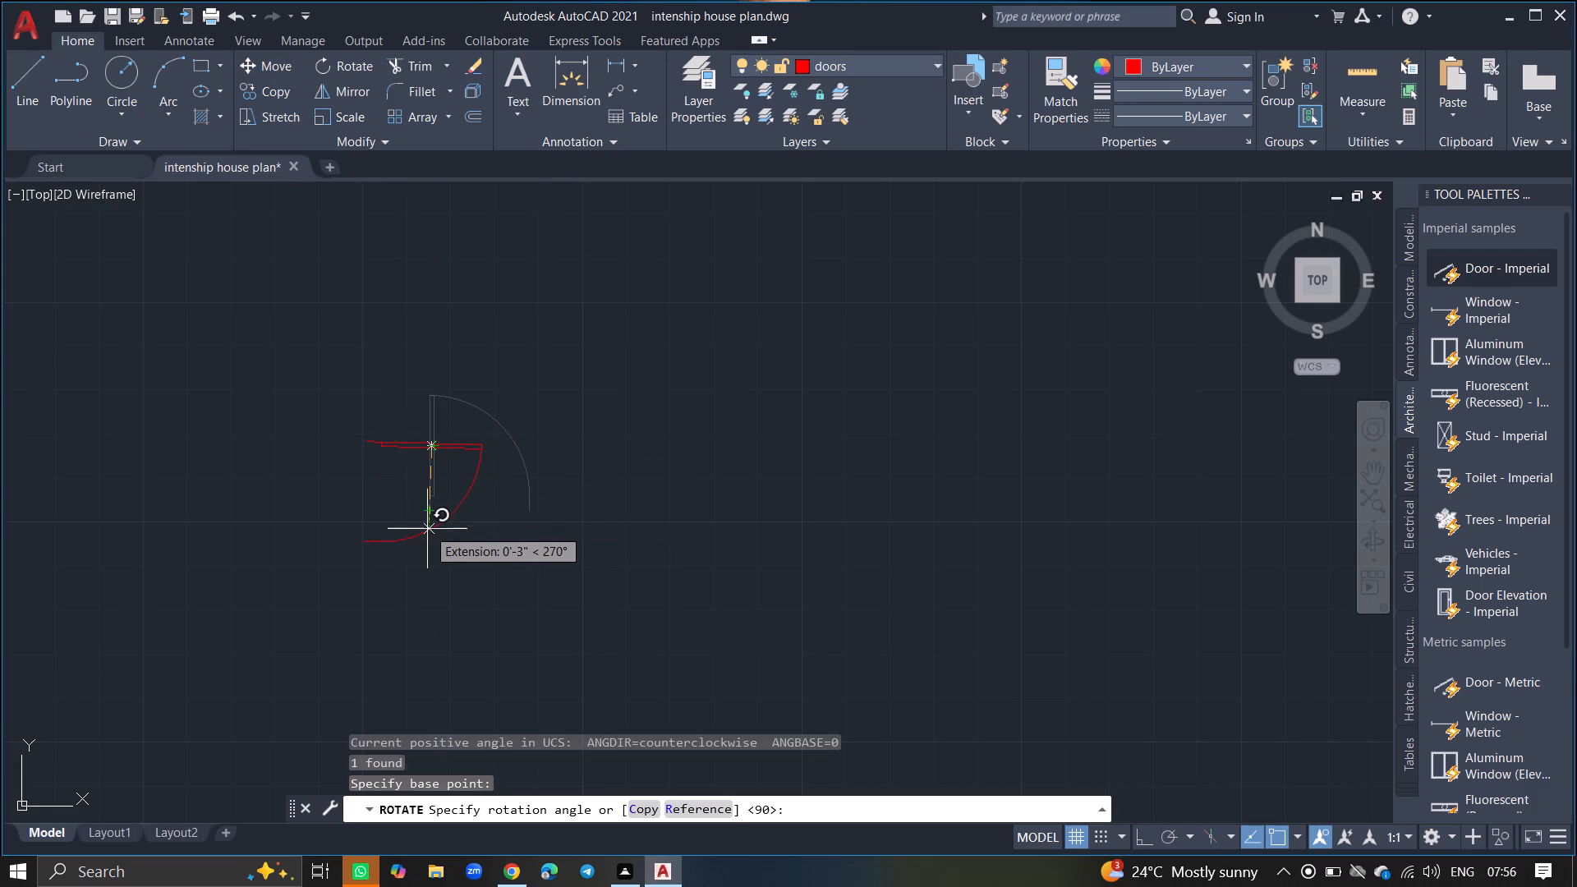
pyautogui.click(434, 534)
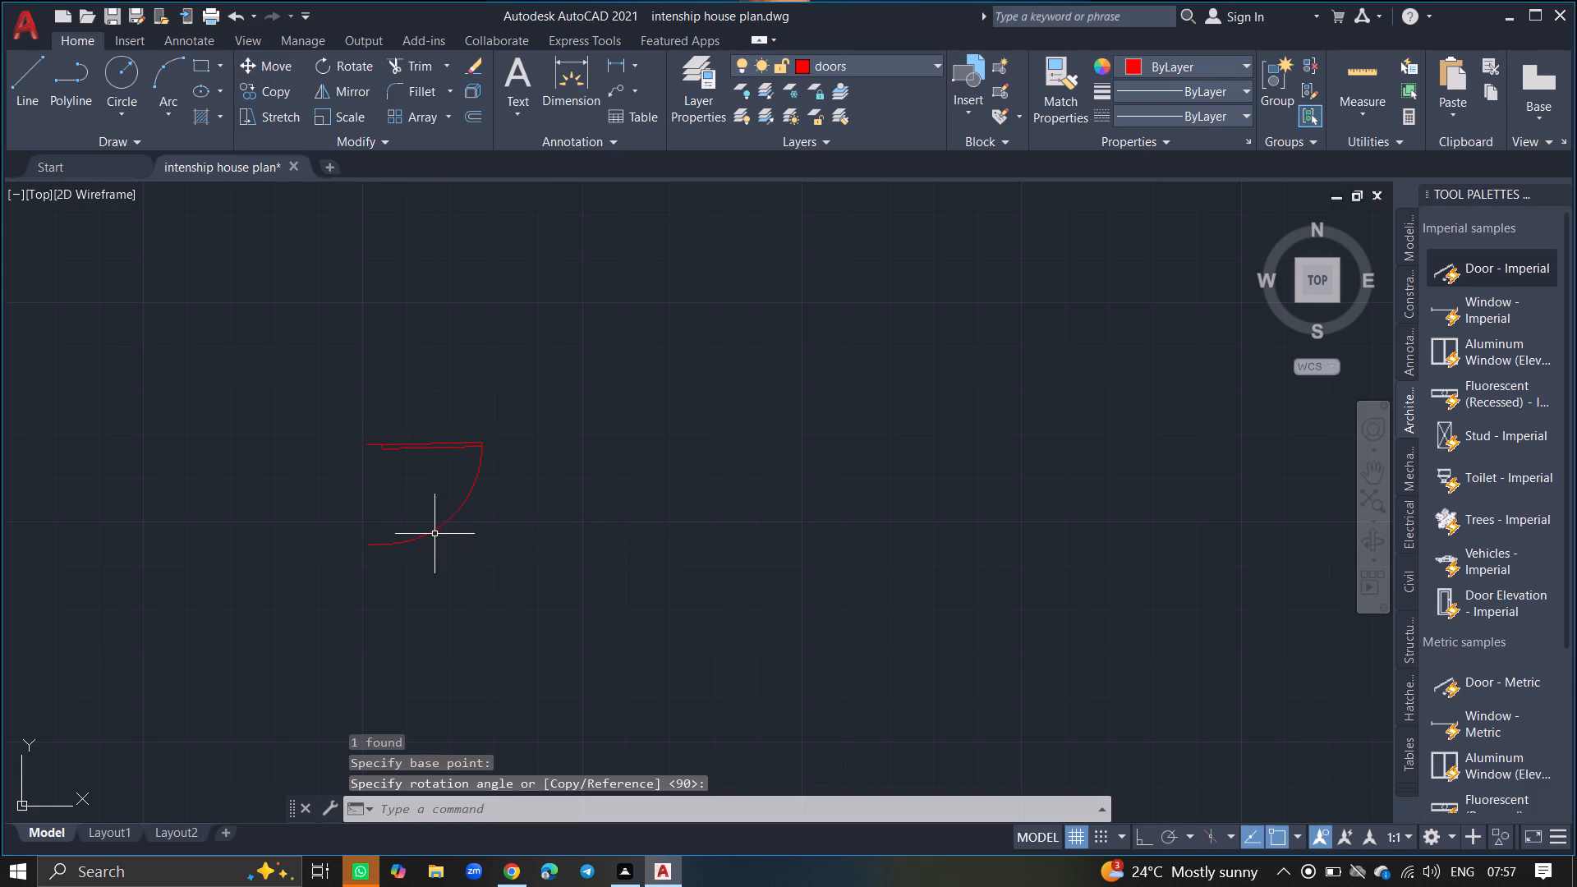
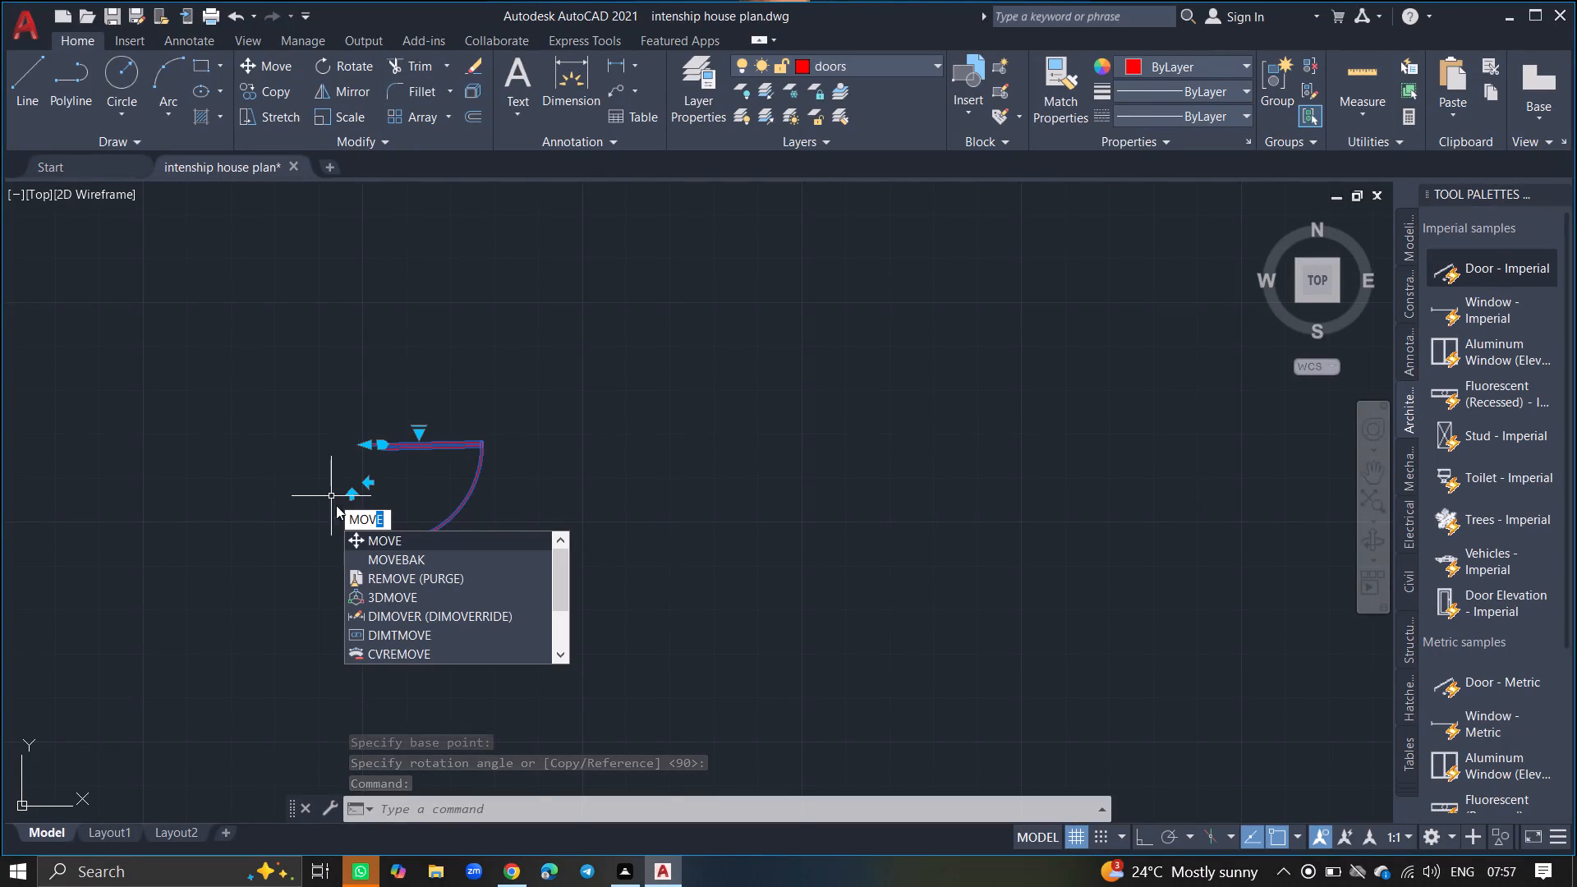
# Move the rotated door from its swing arc's lower end onto the wall between the upper-left room and the adjoining small room.
pyautogui.click(370, 535)
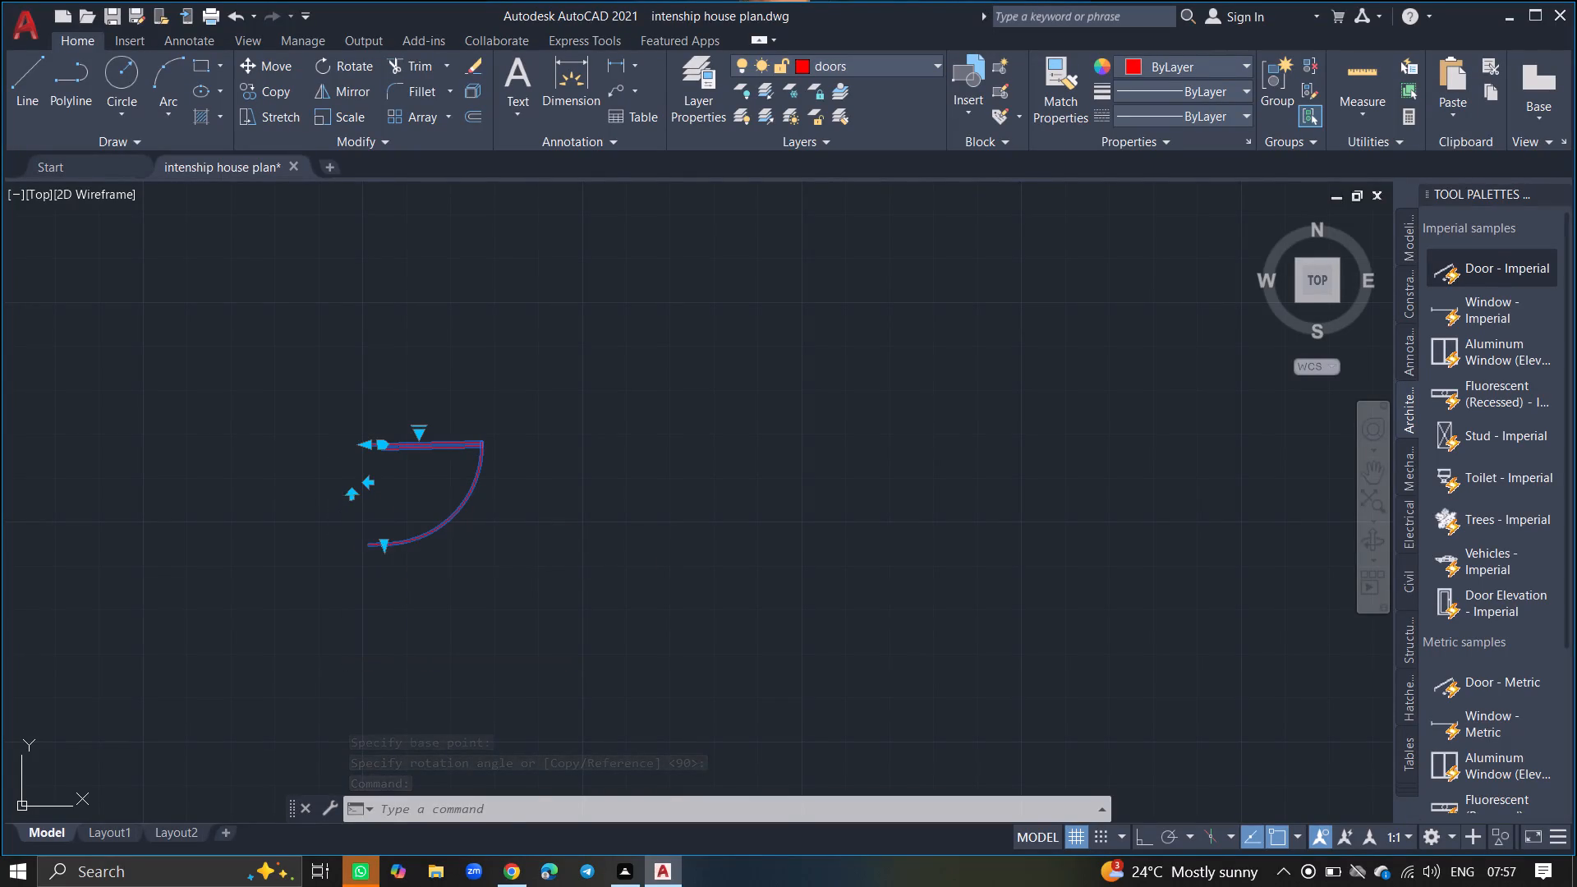
pyautogui.click(375, 544)
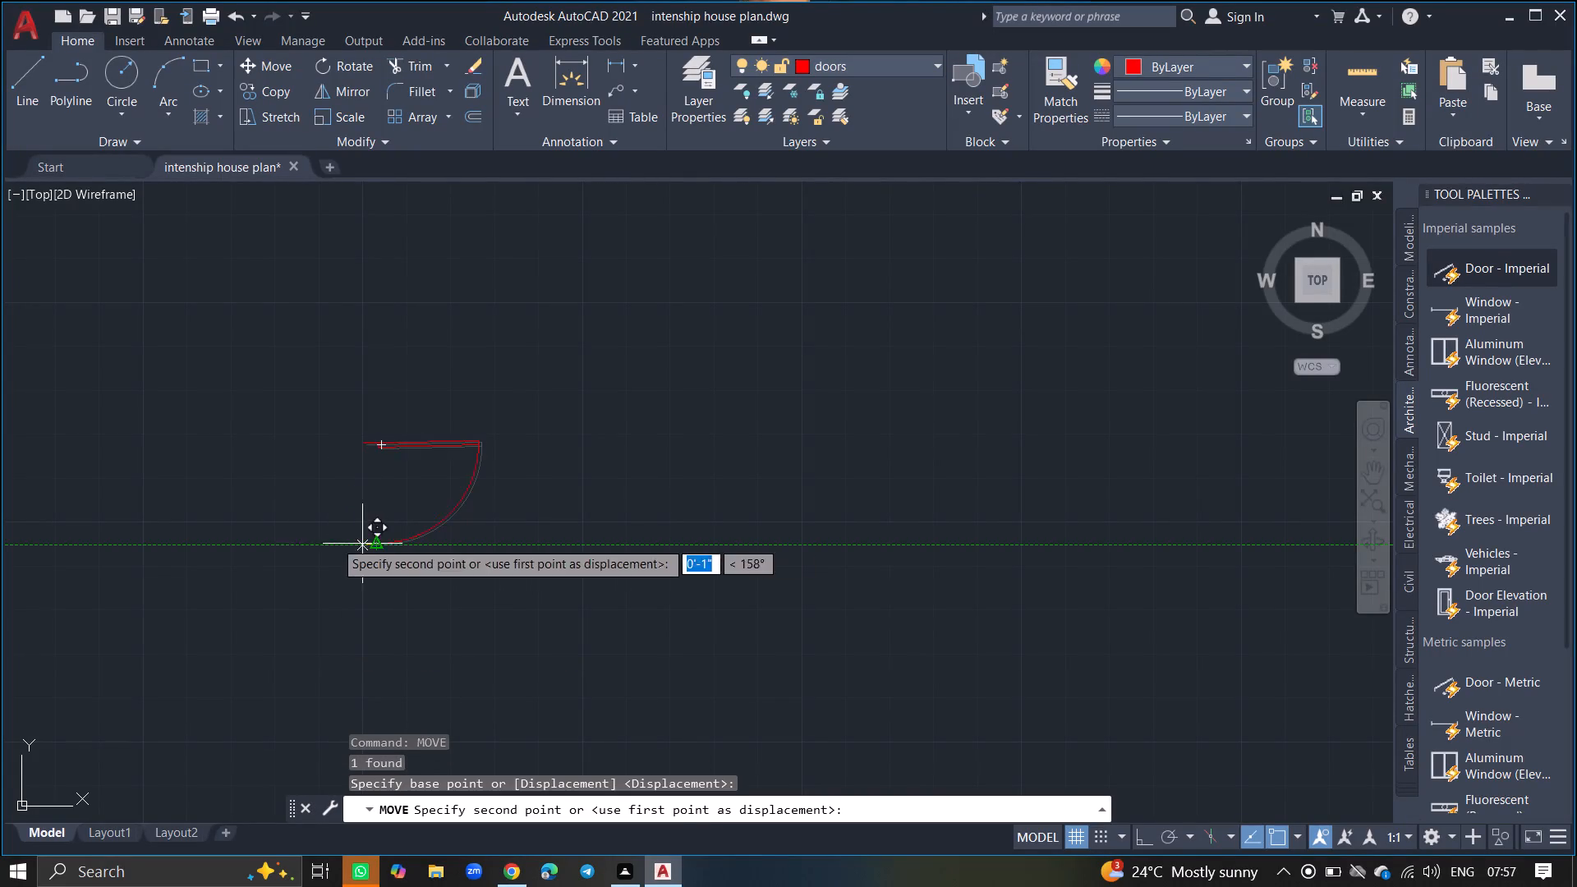
pyautogui.keyDown('ctrl'); pyautogui.scroll(-4, 291, 538); pyautogui.keyUp('ctrl')
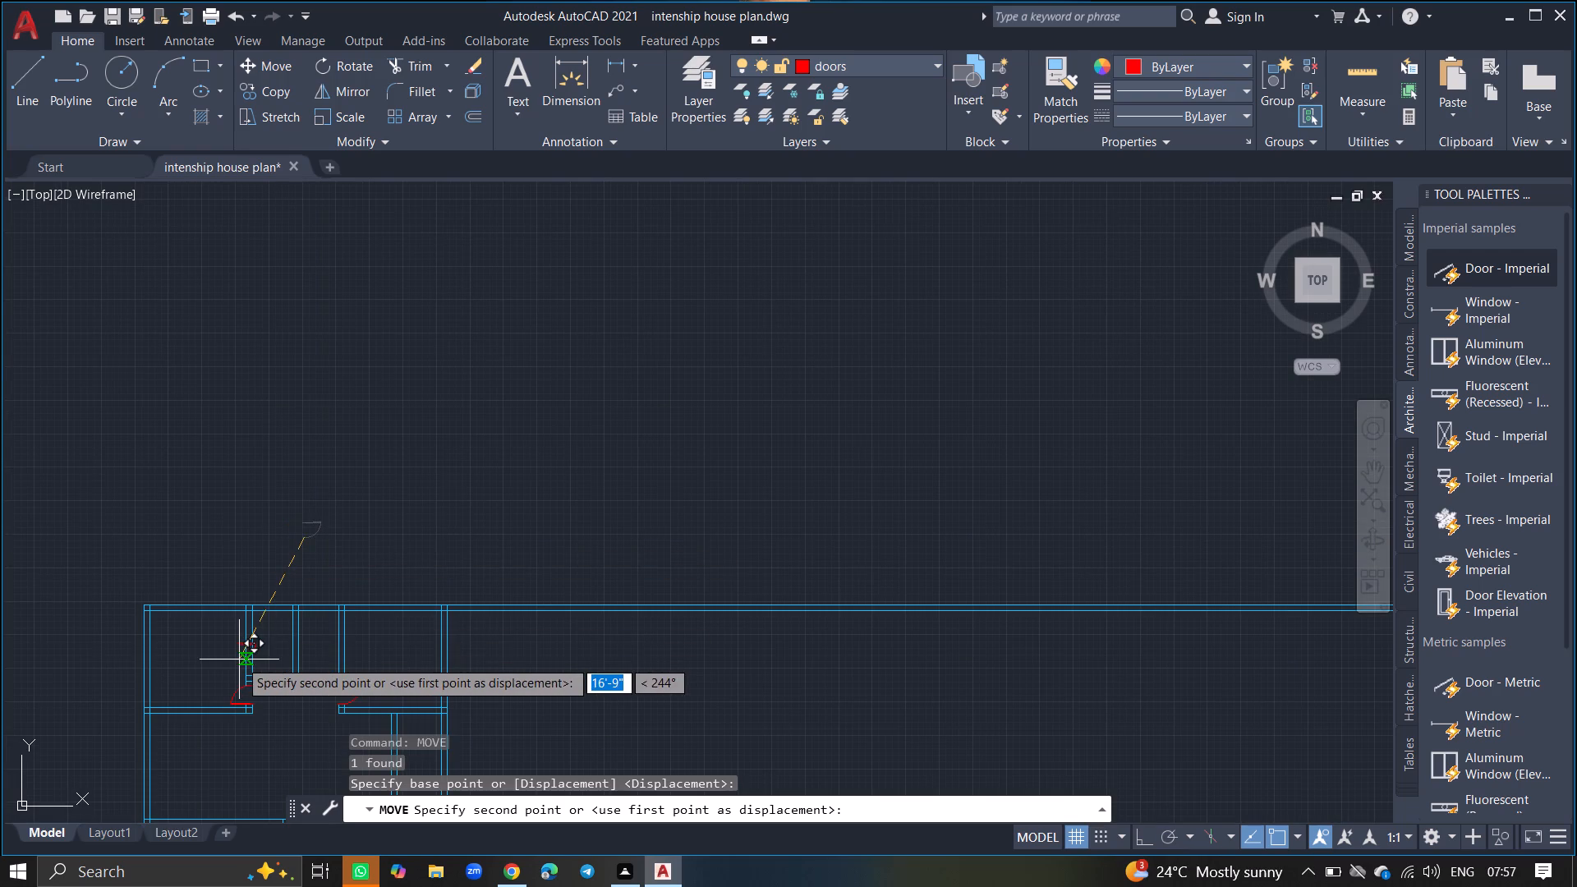
pyautogui.keyDown('ctrl'); pyautogui.scroll(4, 239, 660); pyautogui.keyUp('ctrl')
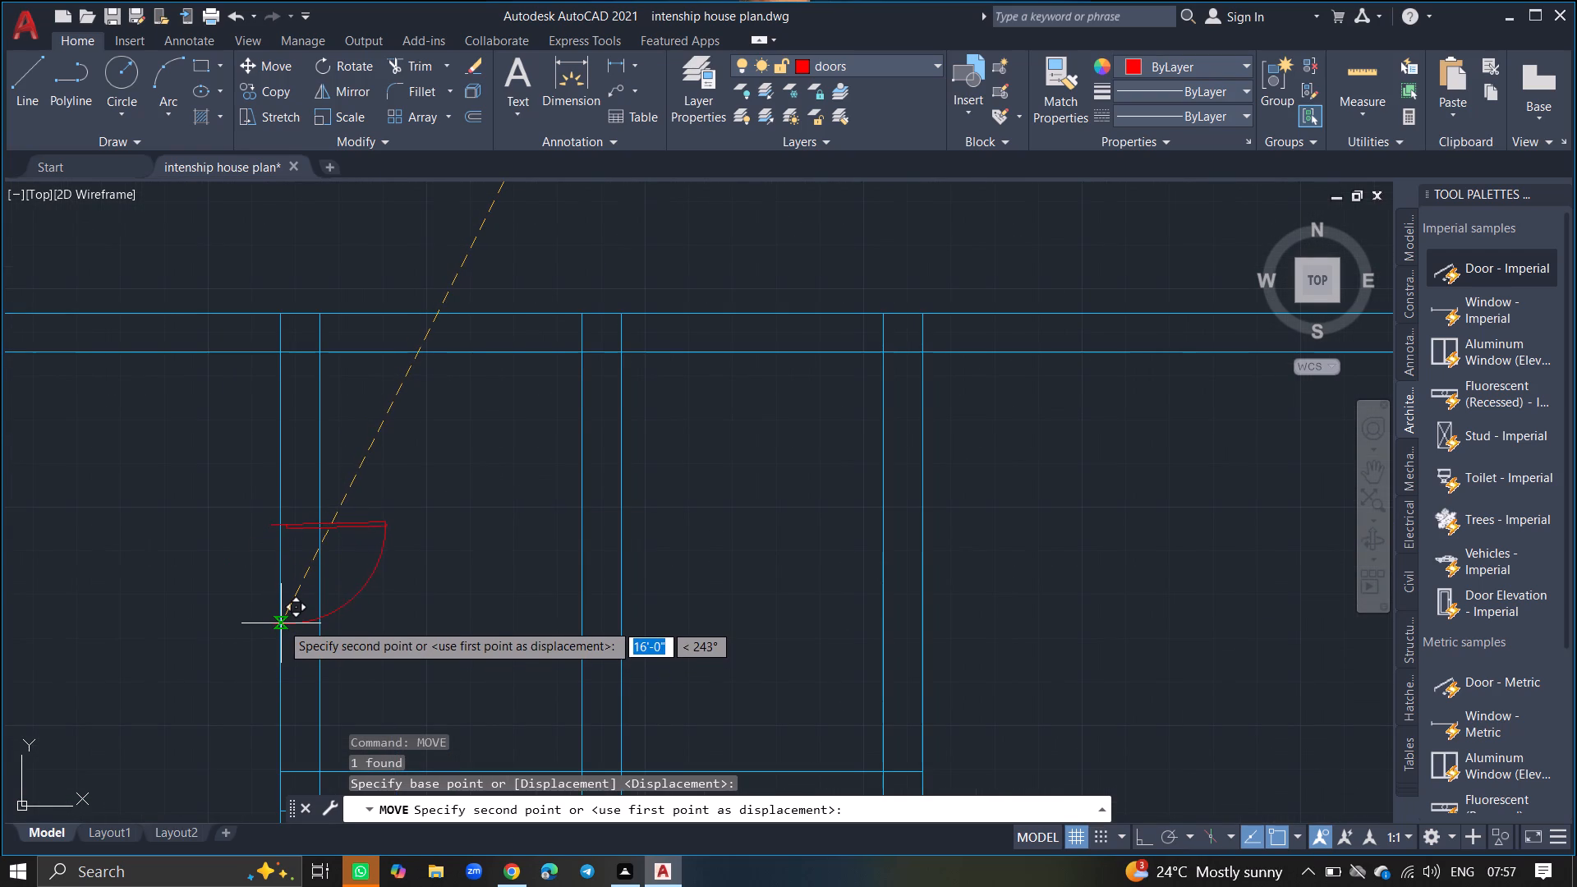
pyautogui.click(282, 622)
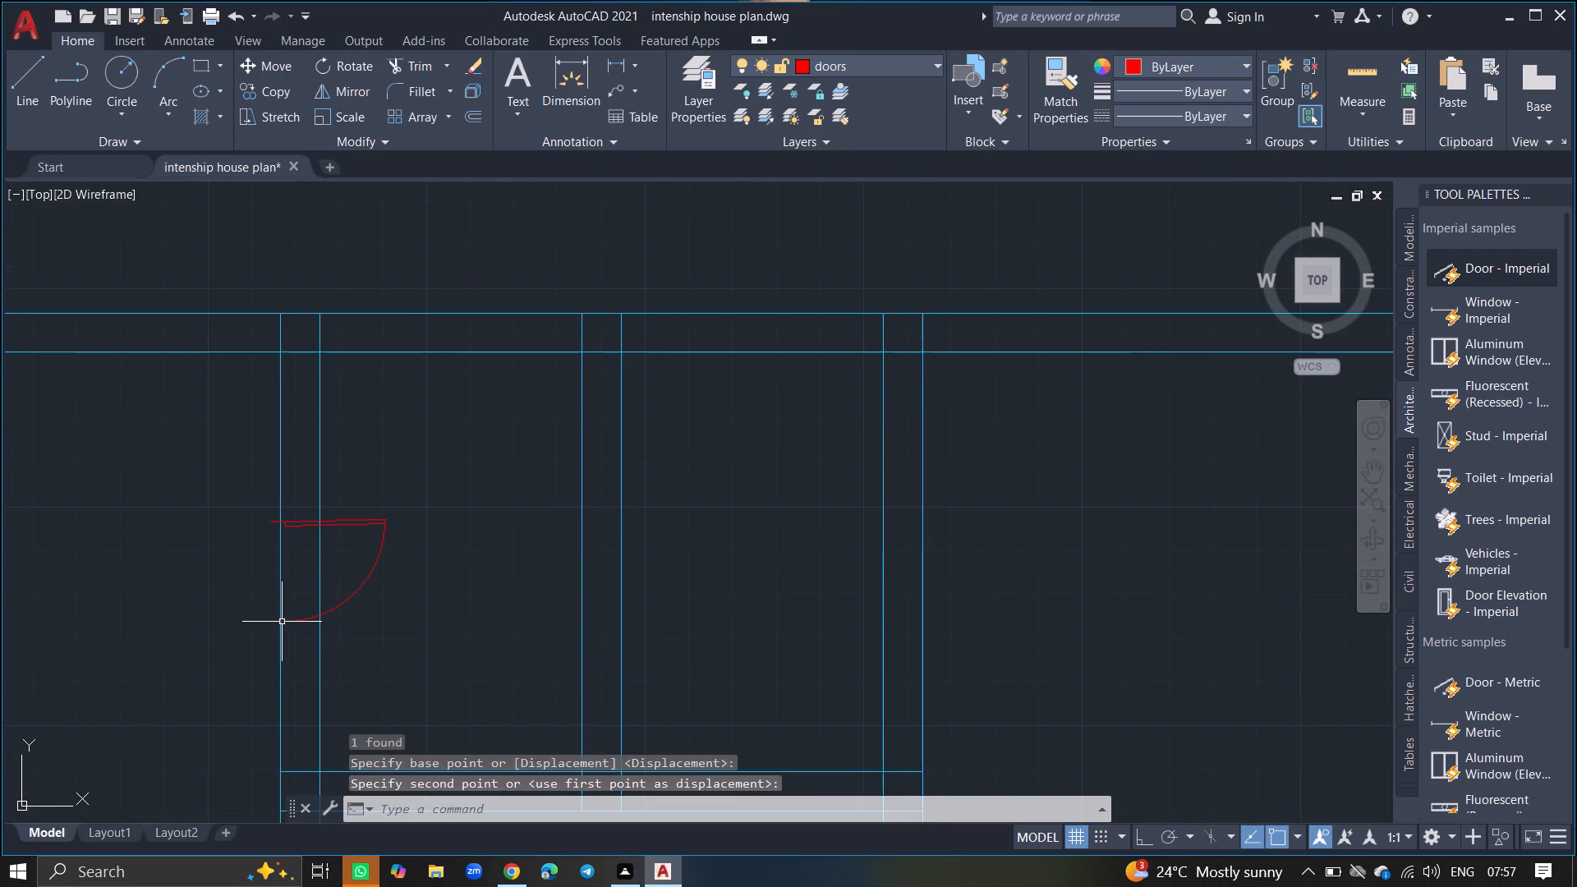
# Copy the door from its leaf's outer corner about 11'-5" across to the far side wall of the two small upper rooms.
pyautogui.click(350, 600)
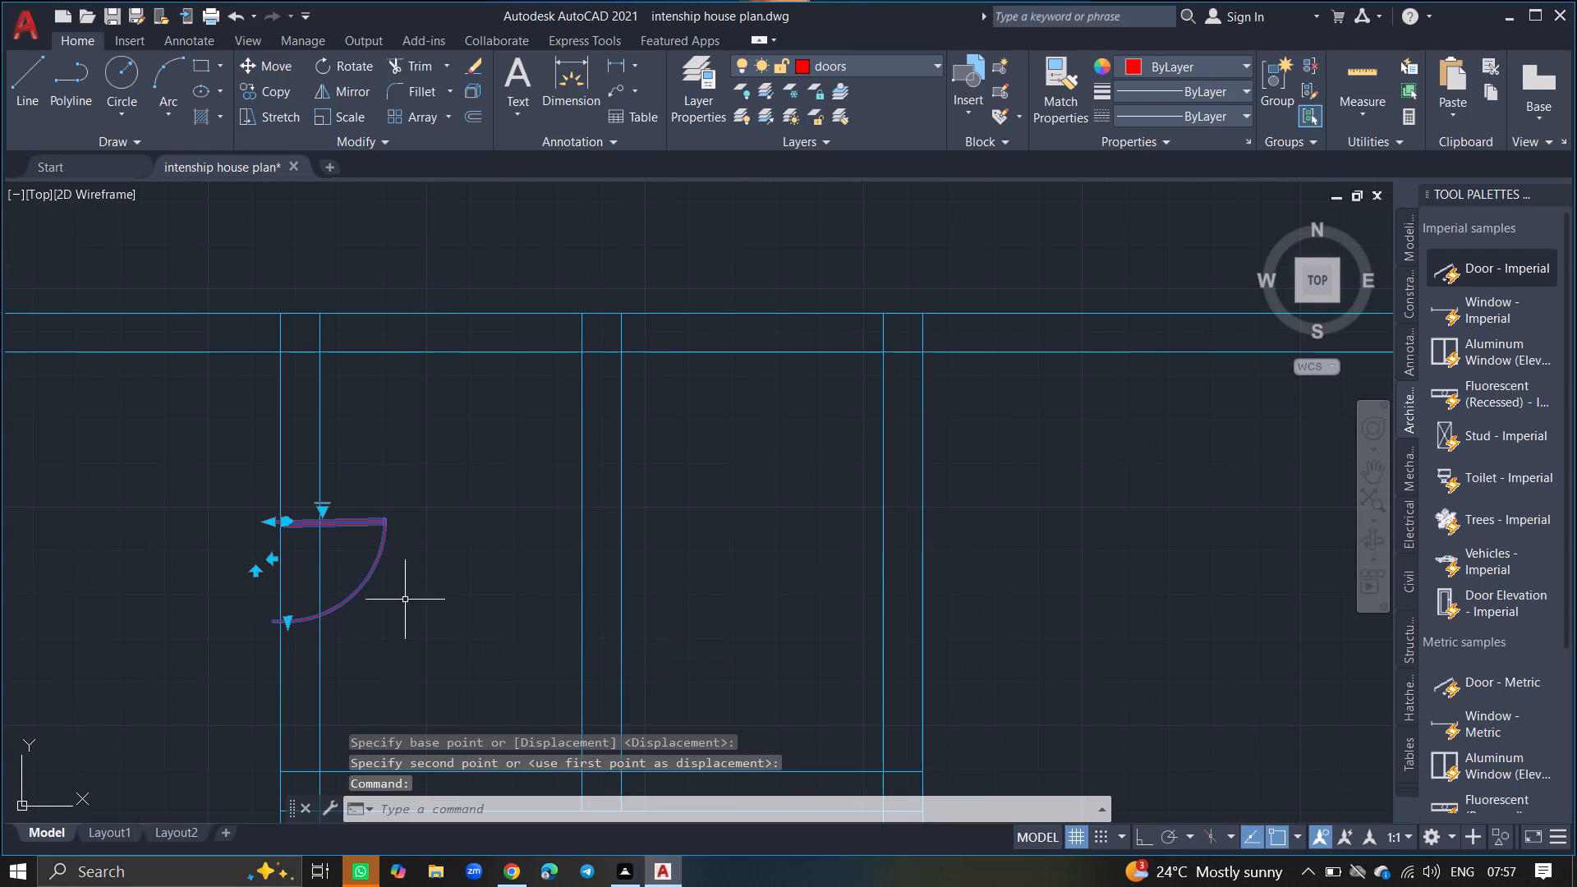
pyautogui.press('c')
pyautogui.write('OPY')
pyautogui.press('Return')
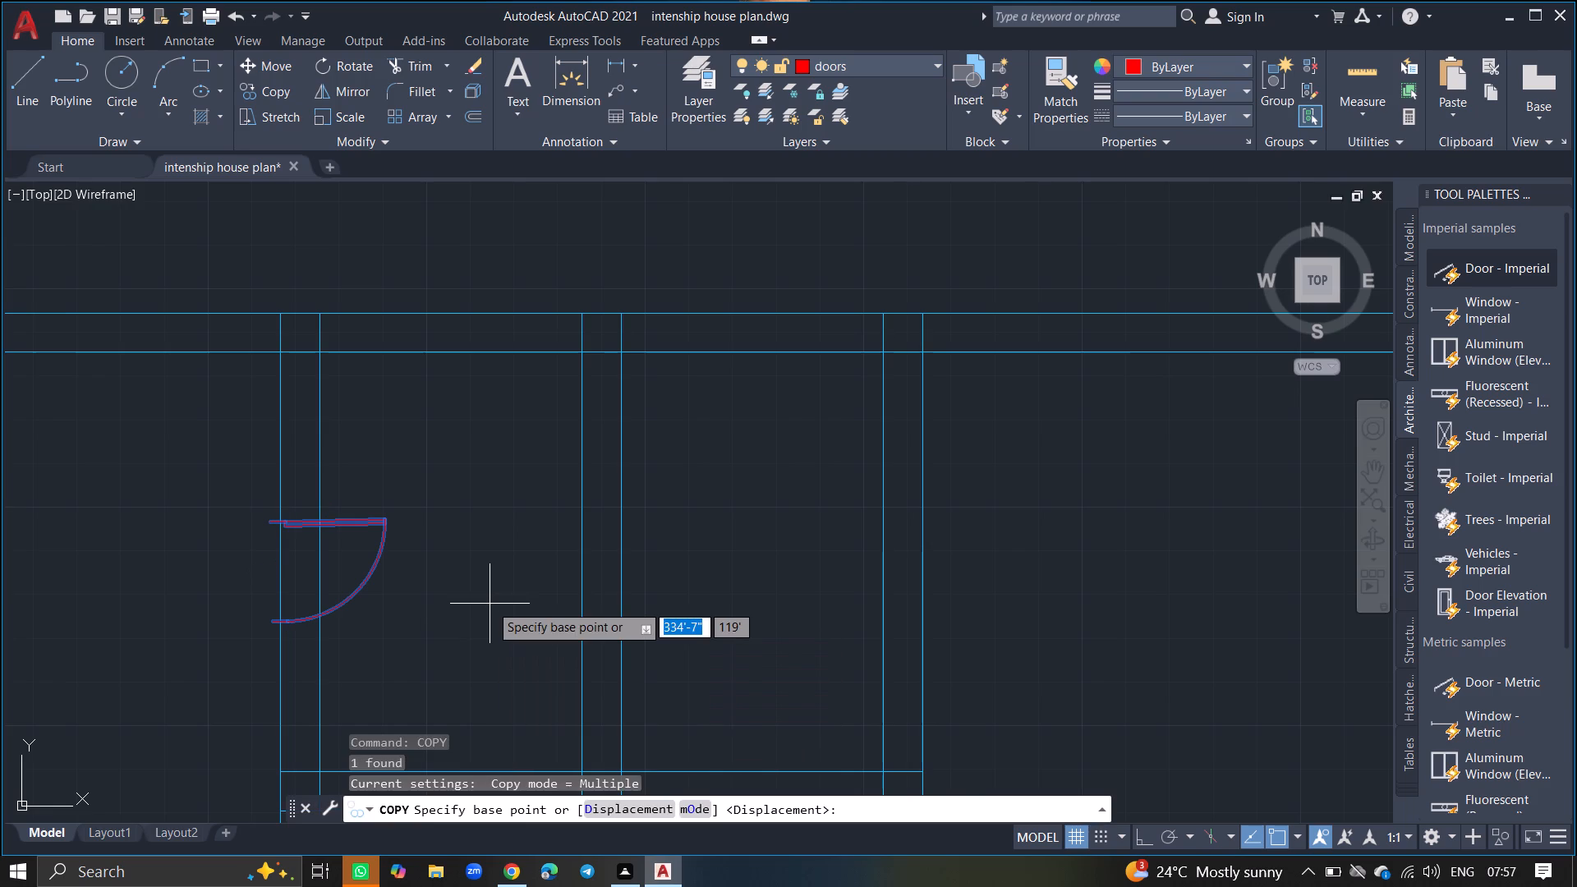
pyautogui.click(378, 522)
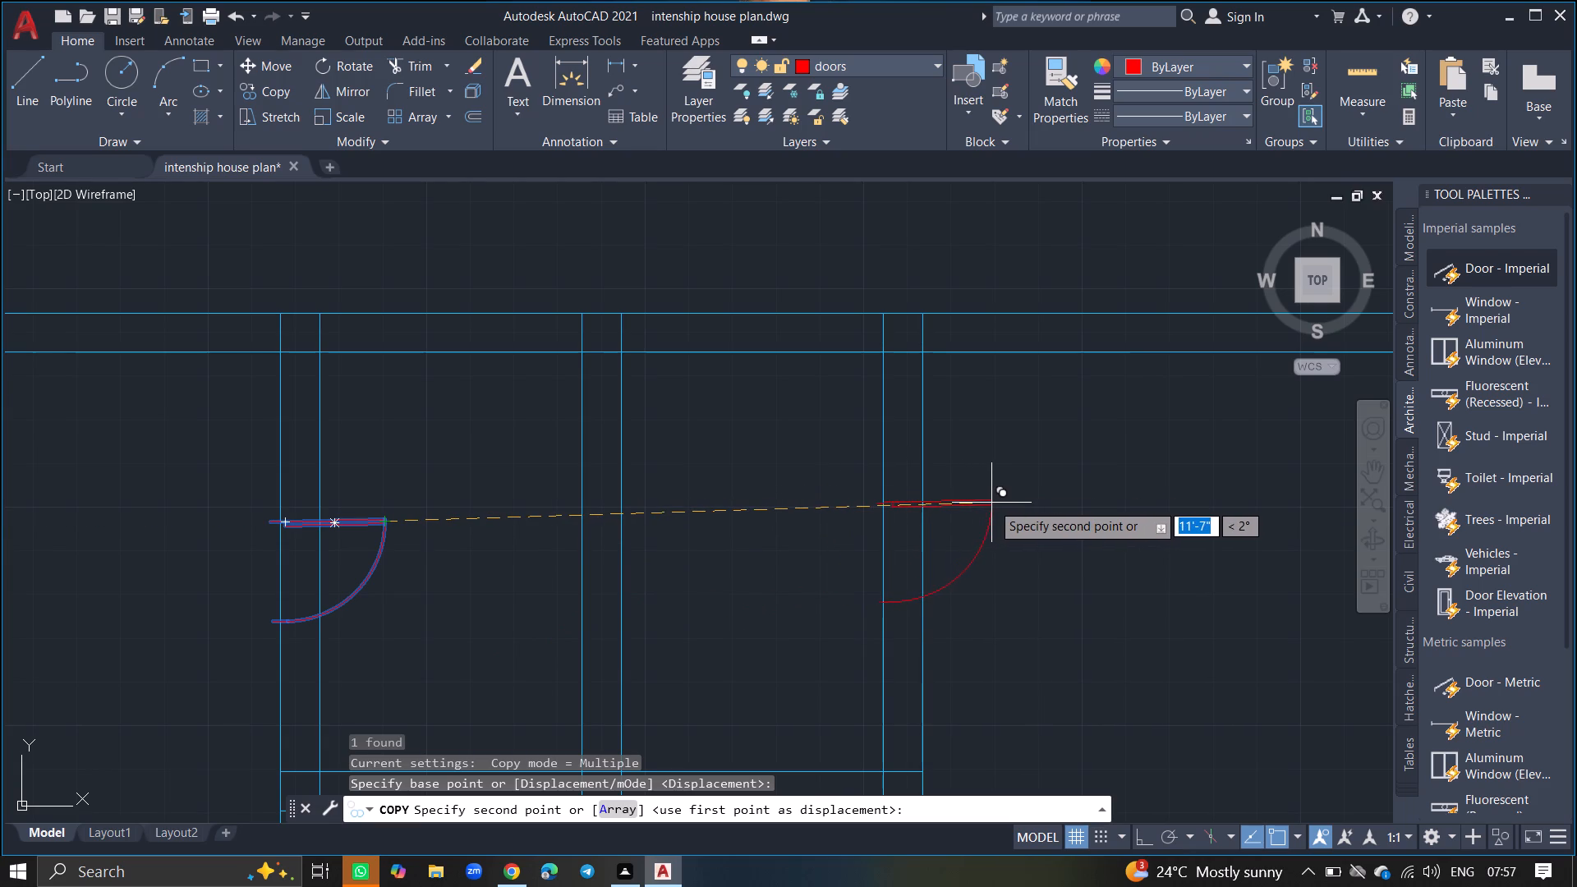
pyautogui.click(984, 503)
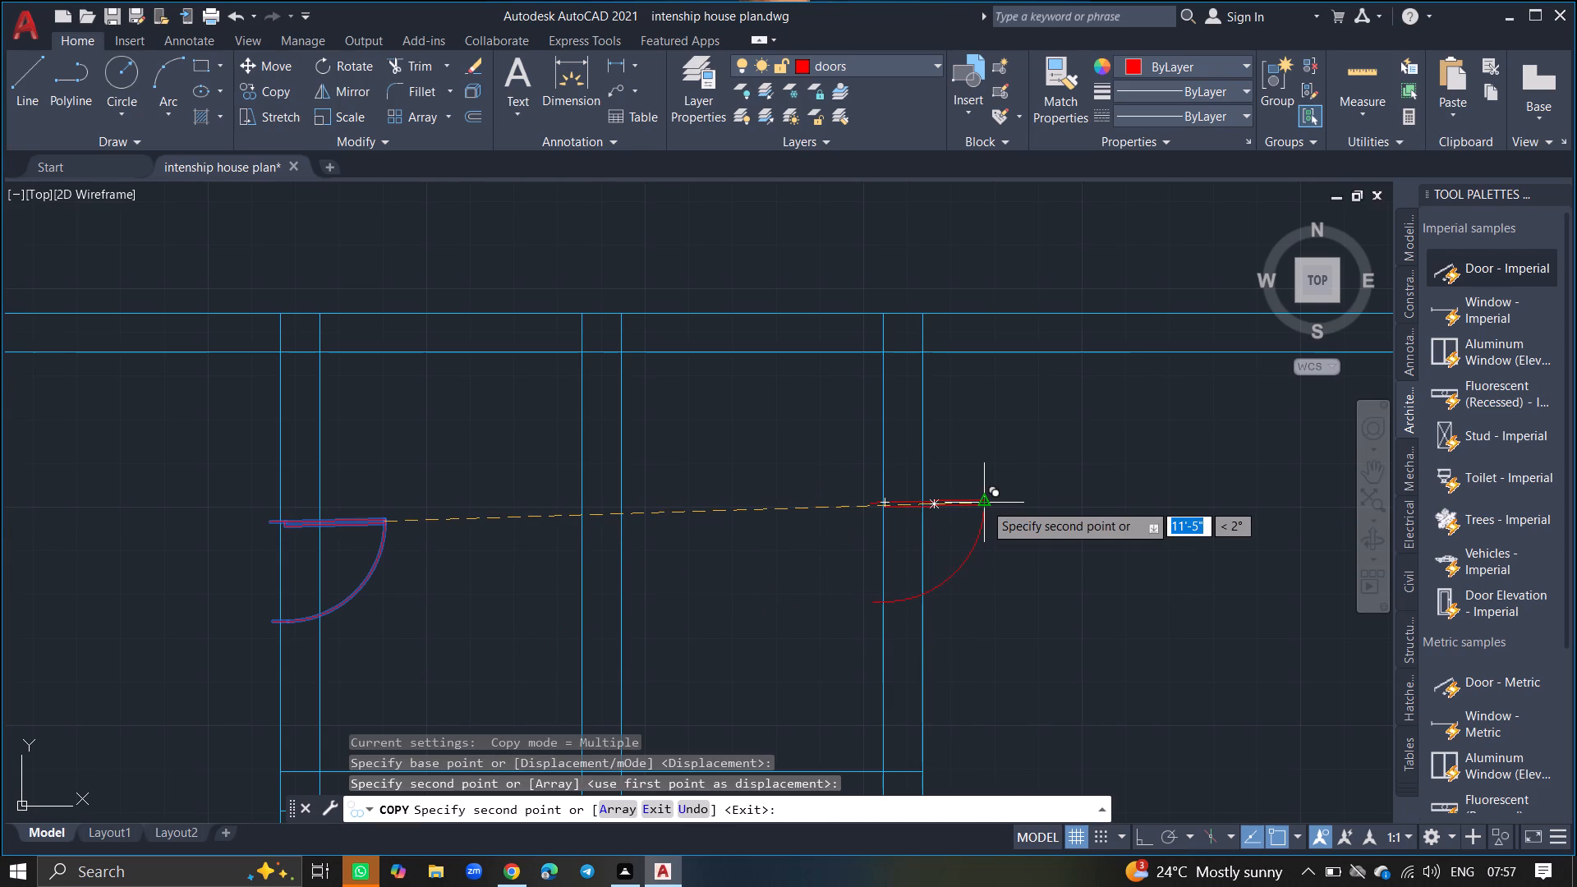
pyautogui.press('Return')
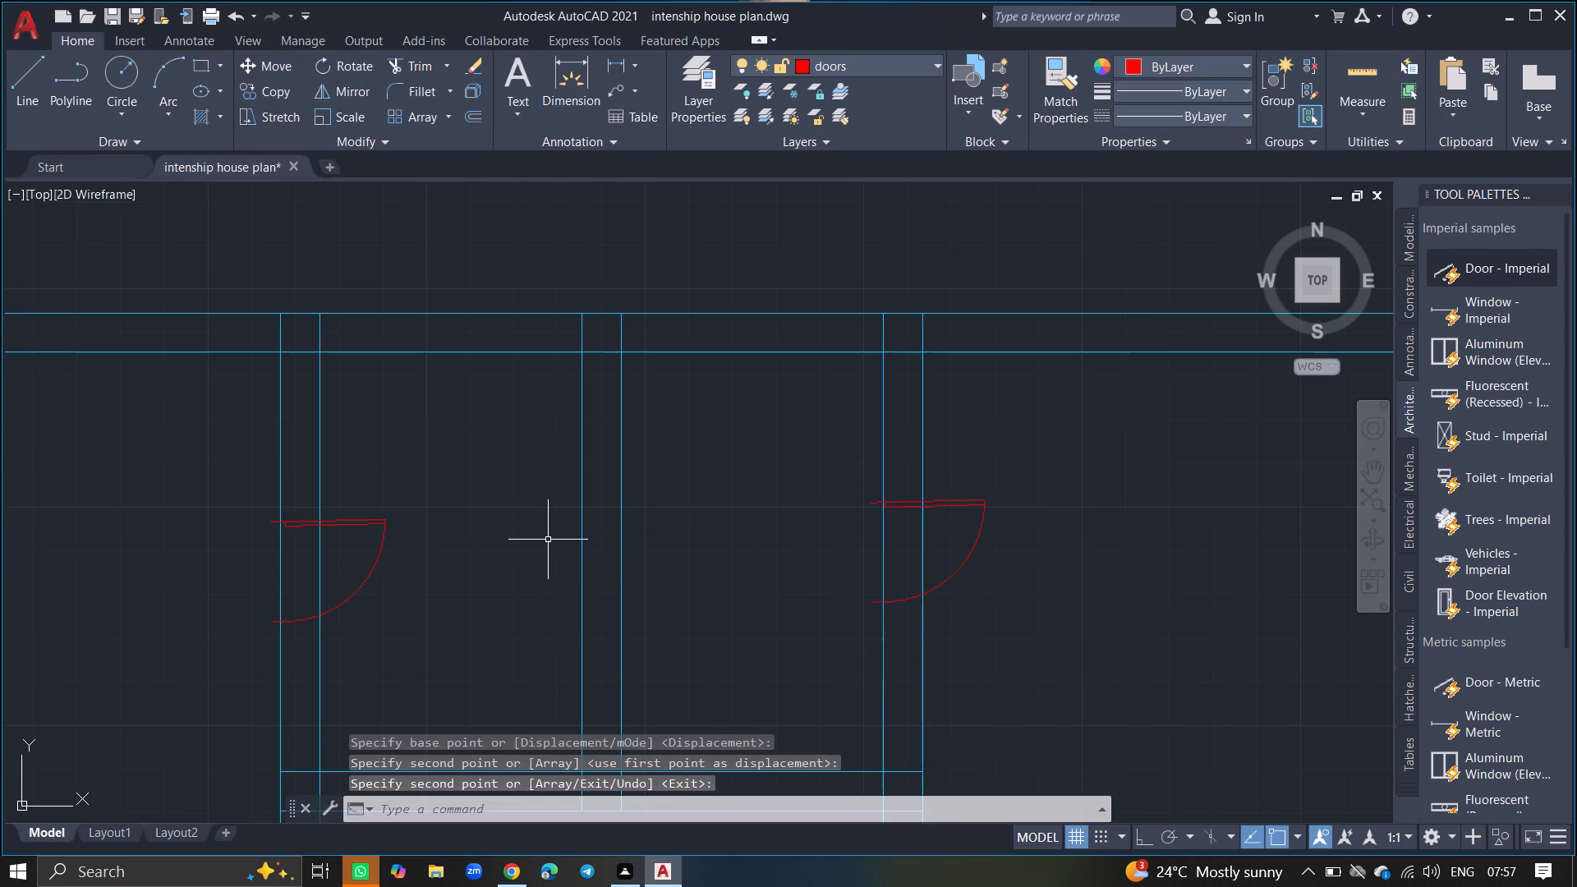
# Rotate the copied door a half turn around its leaf's outer corner, with Ortho on.
pyautogui.click(985, 511)
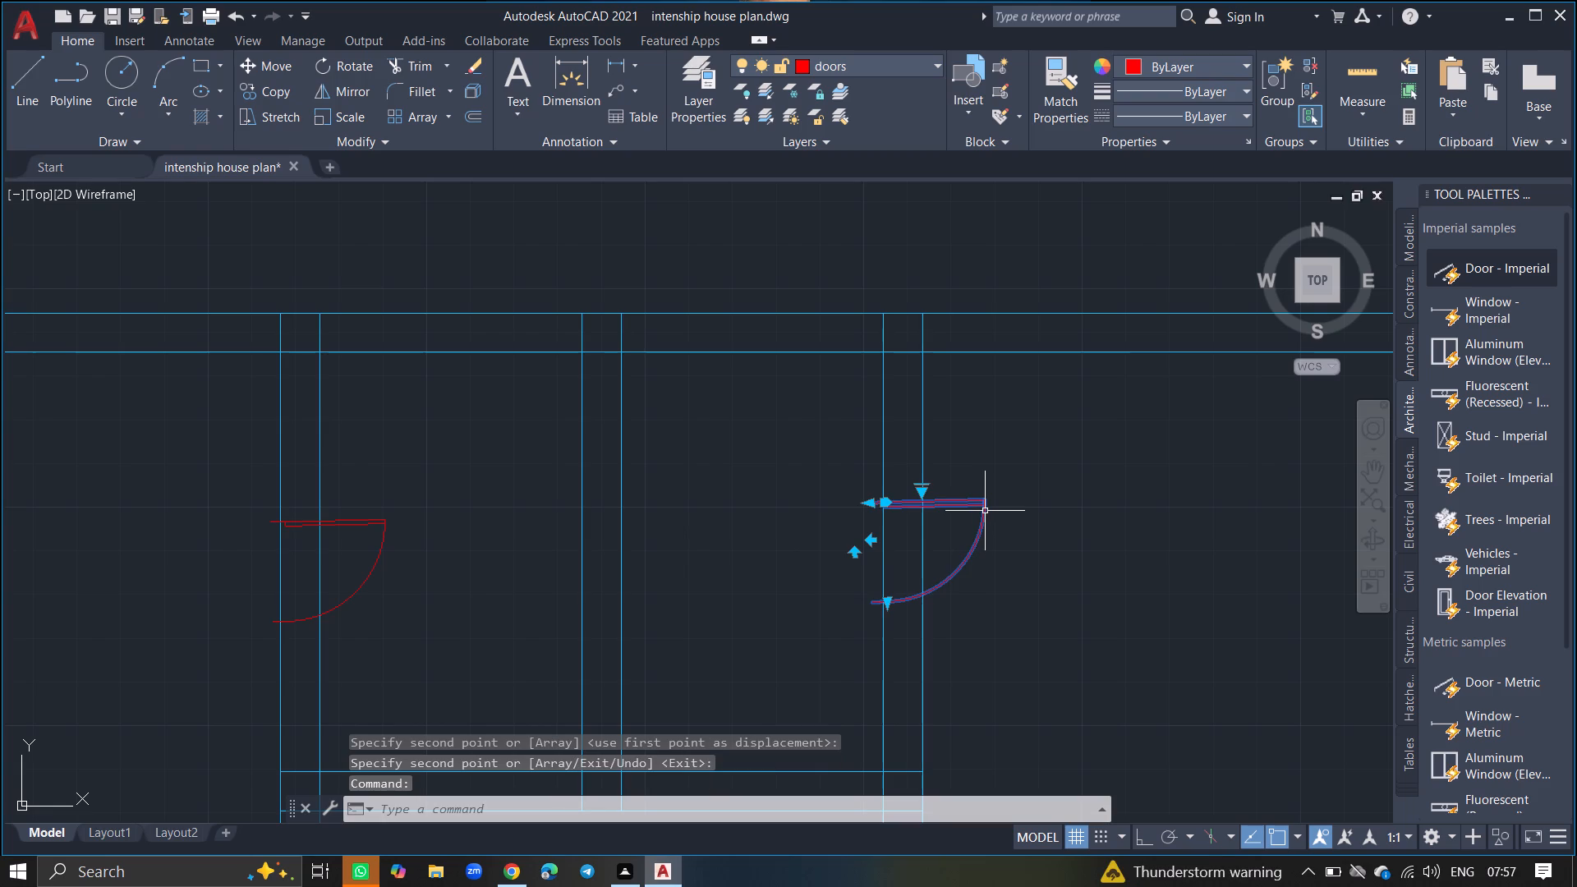
pyautogui.write('RO')
pyautogui.press('Return')
pyautogui.click(985, 511)
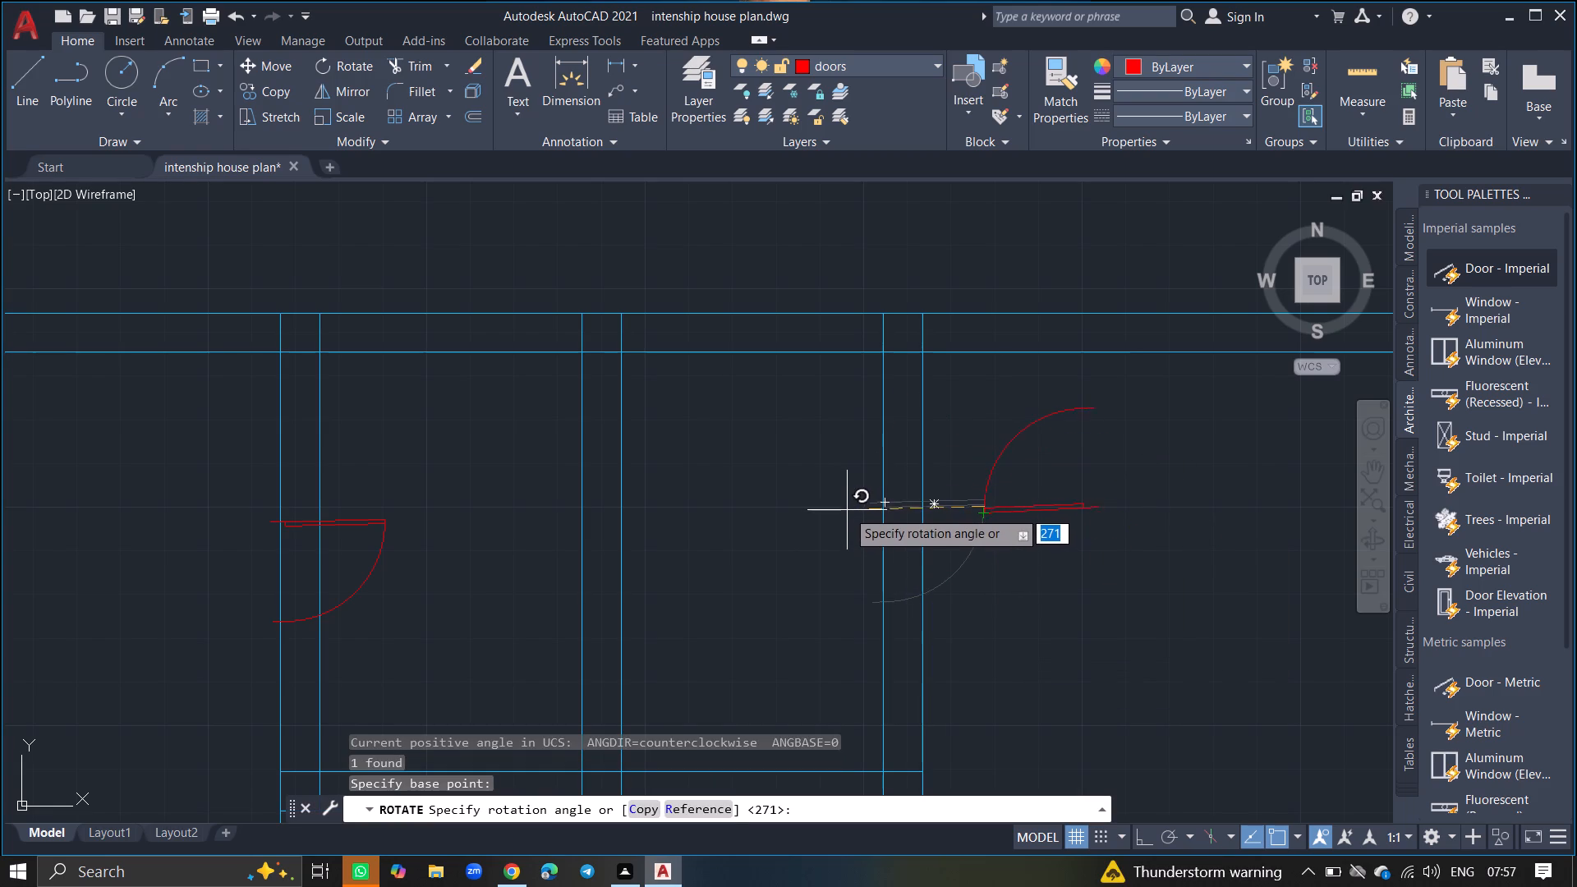
pyautogui.press('F8')
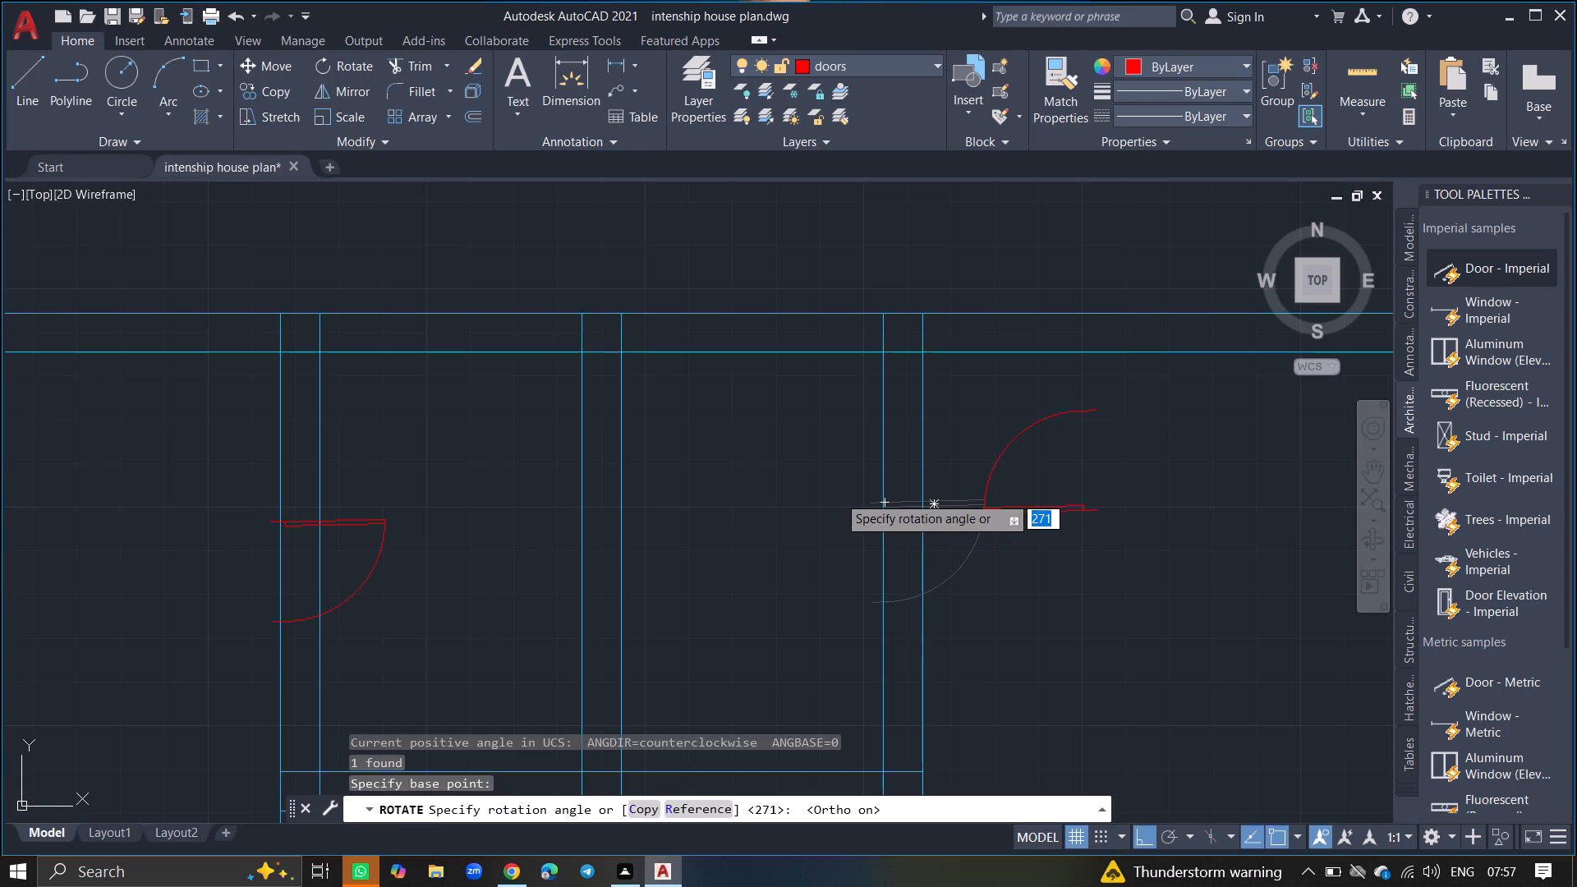
pyautogui.click(838, 495)
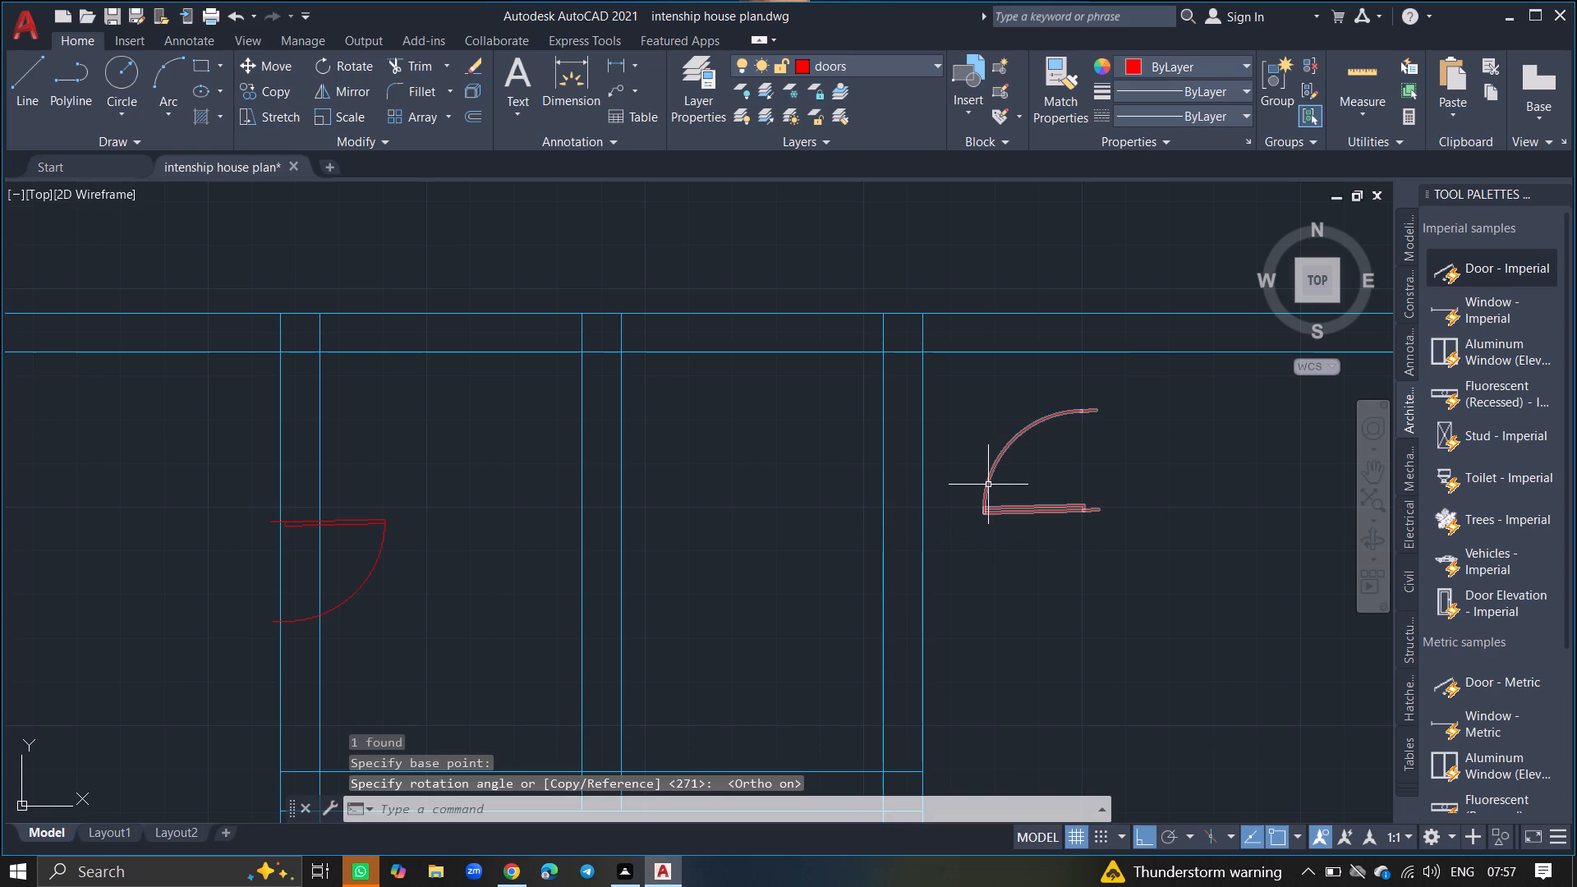
# Move the rotated door copy, with Ortho off, so it sits across the small room's right-hand wall and swings inward.
pyautogui.click(988, 485)
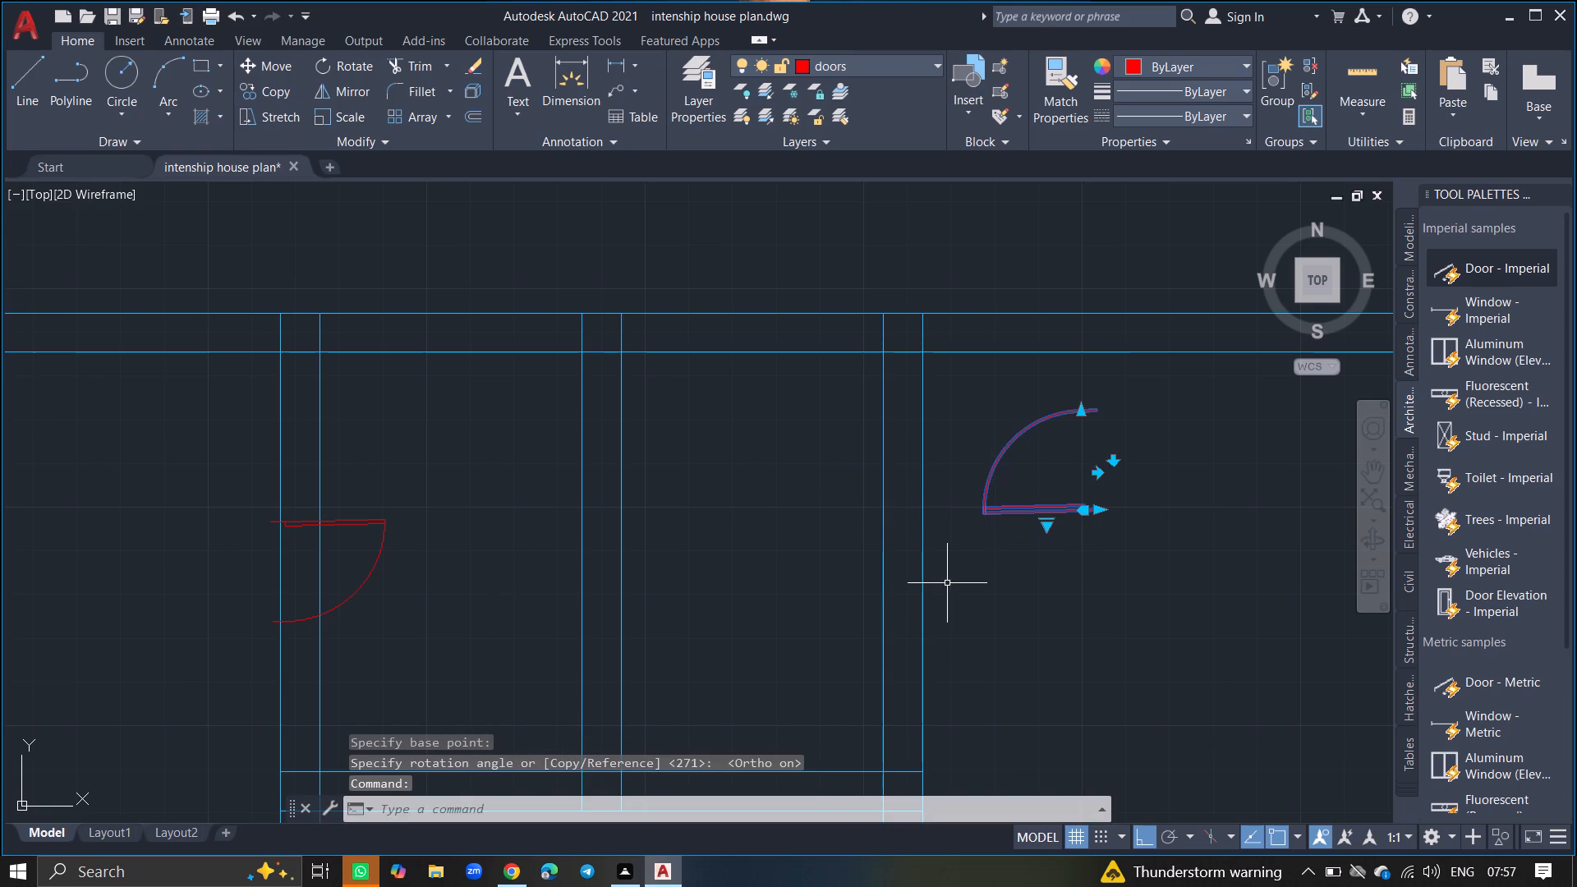
pyautogui.write('MO')
pyautogui.write('VE')
pyautogui.press('Return')
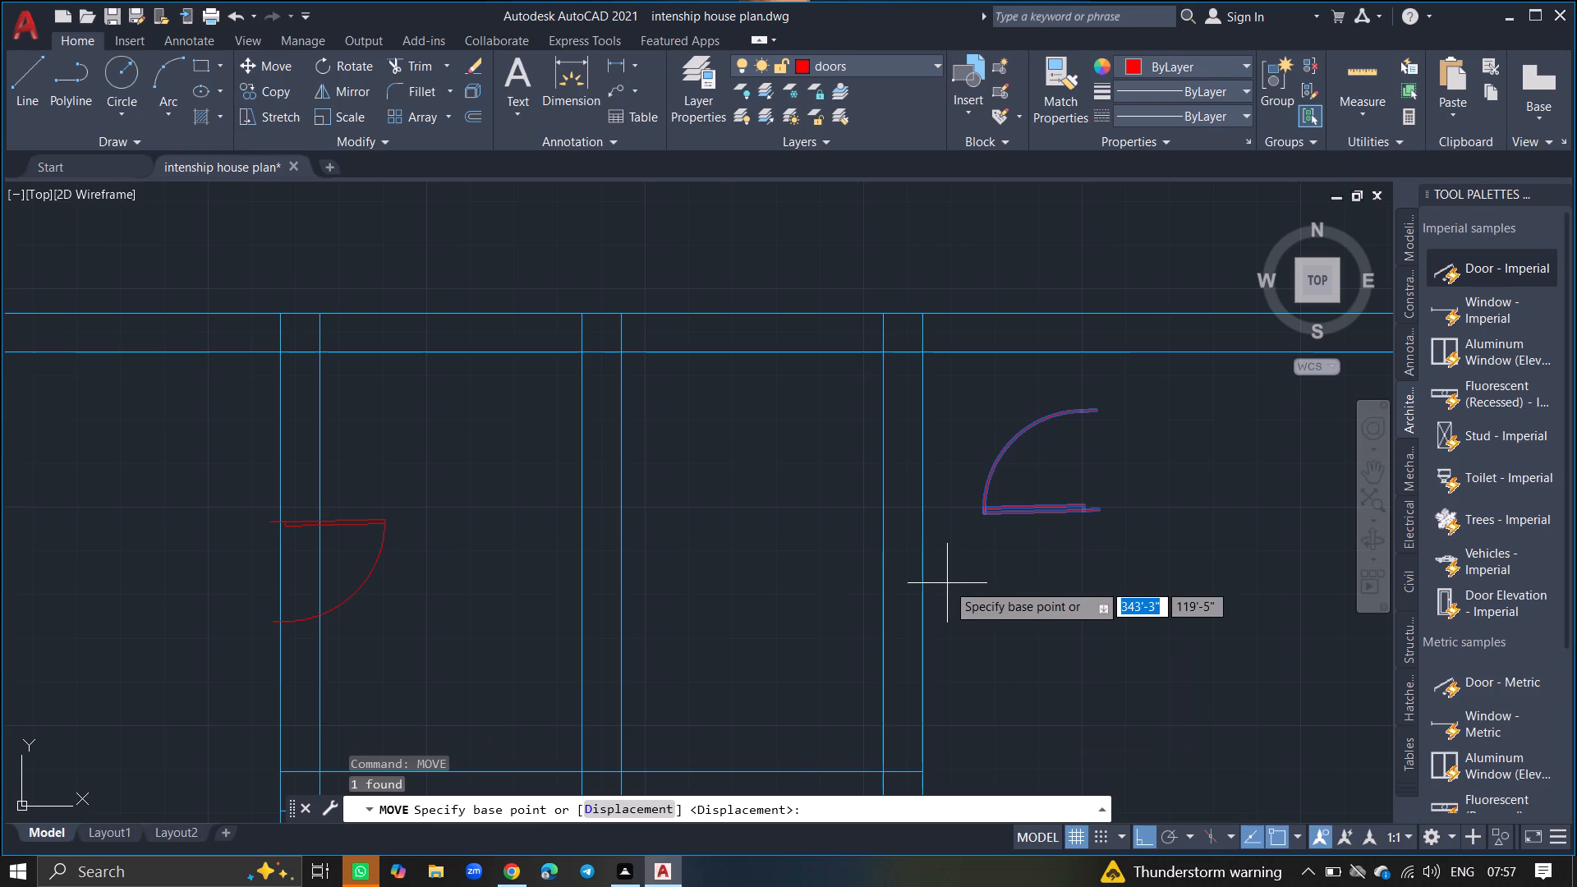
pyautogui.click(986, 509)
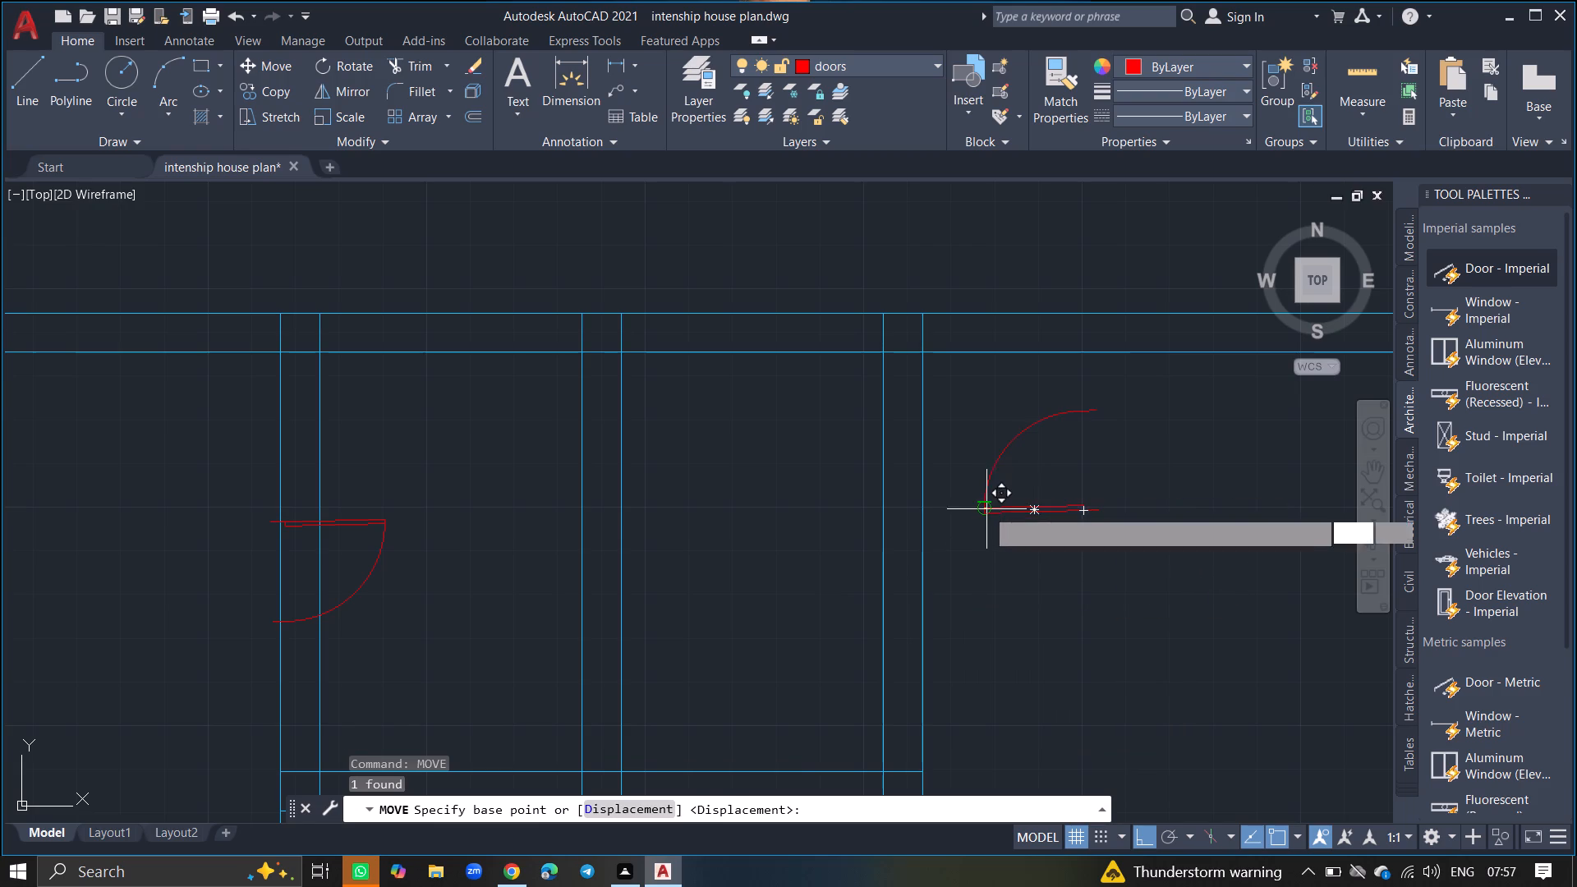
pyautogui.press('F8')
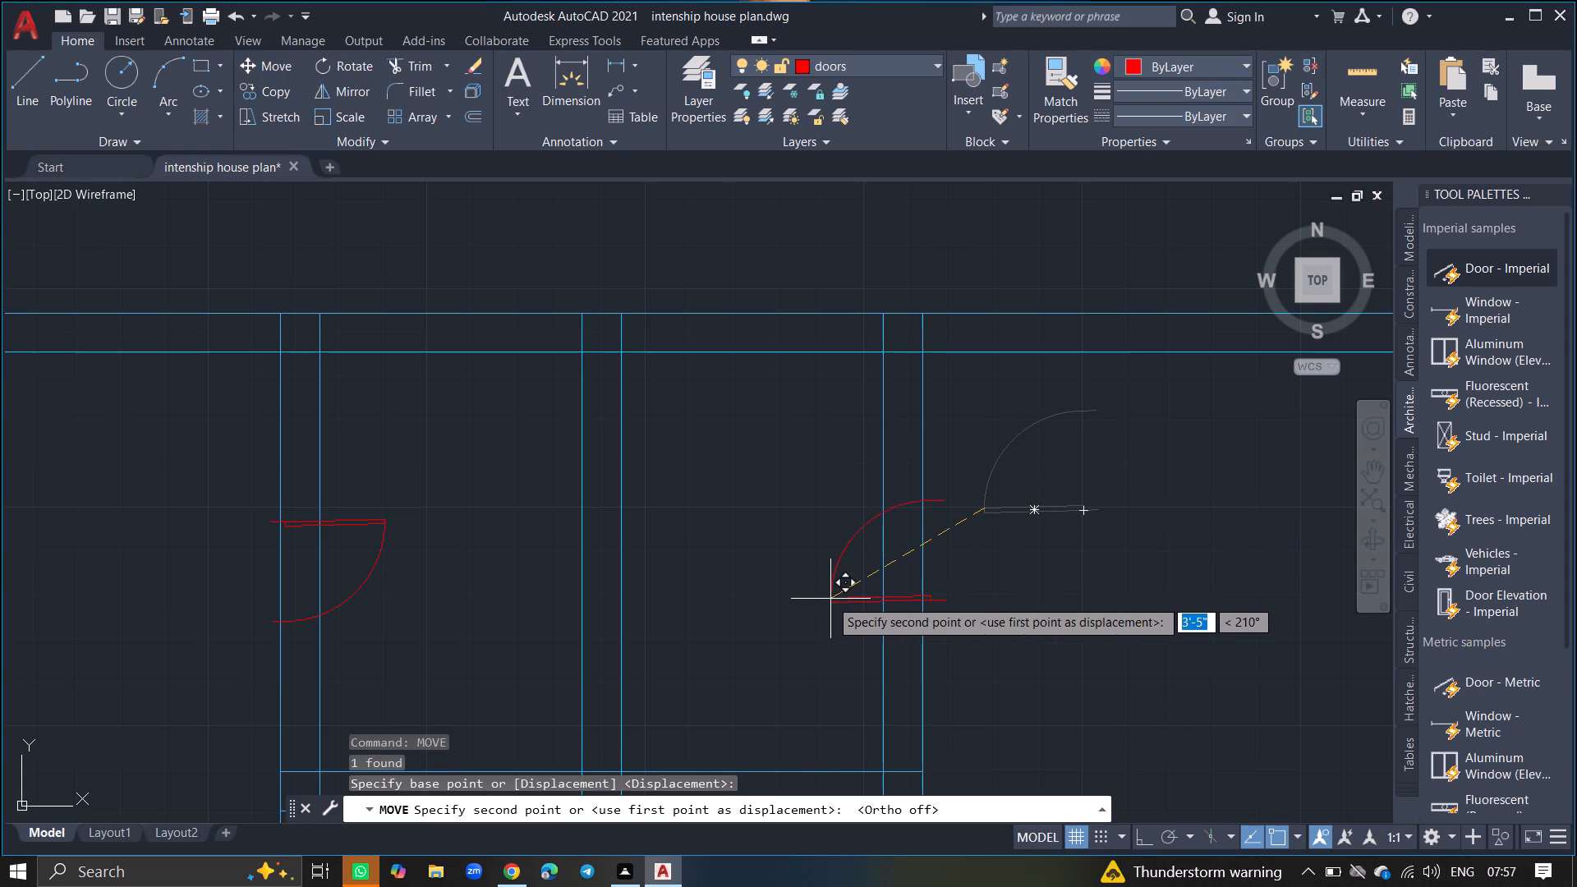
pyautogui.click(824, 601)
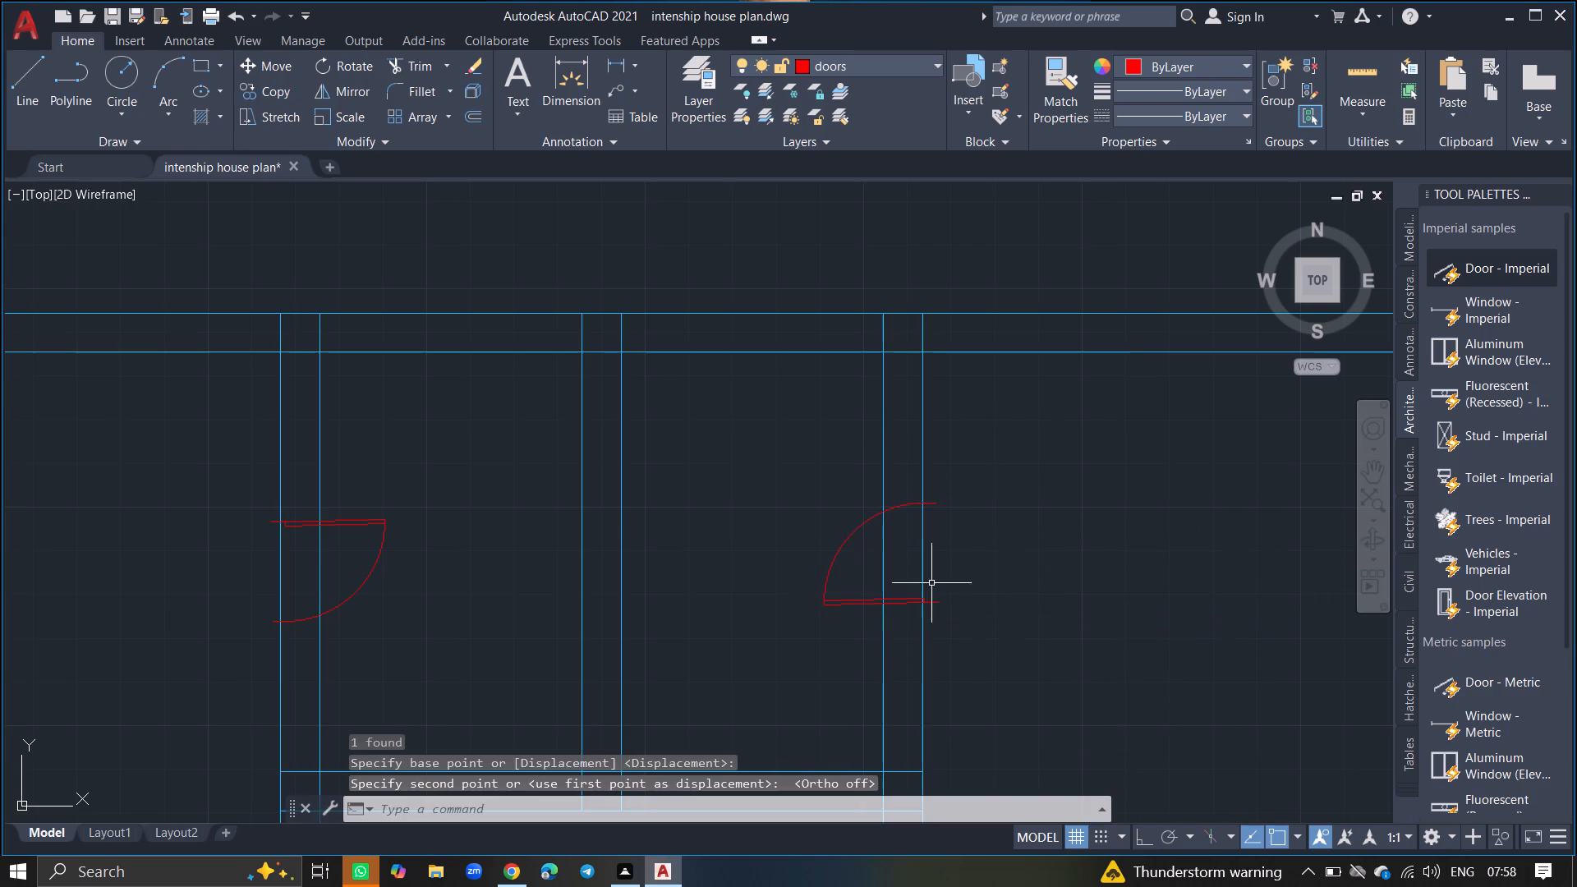
# Trim both wall lines within the copied door's opening, including the short remnants inside the door leaf.
pyautogui.write('TRIM')
pyautogui.press('Return')
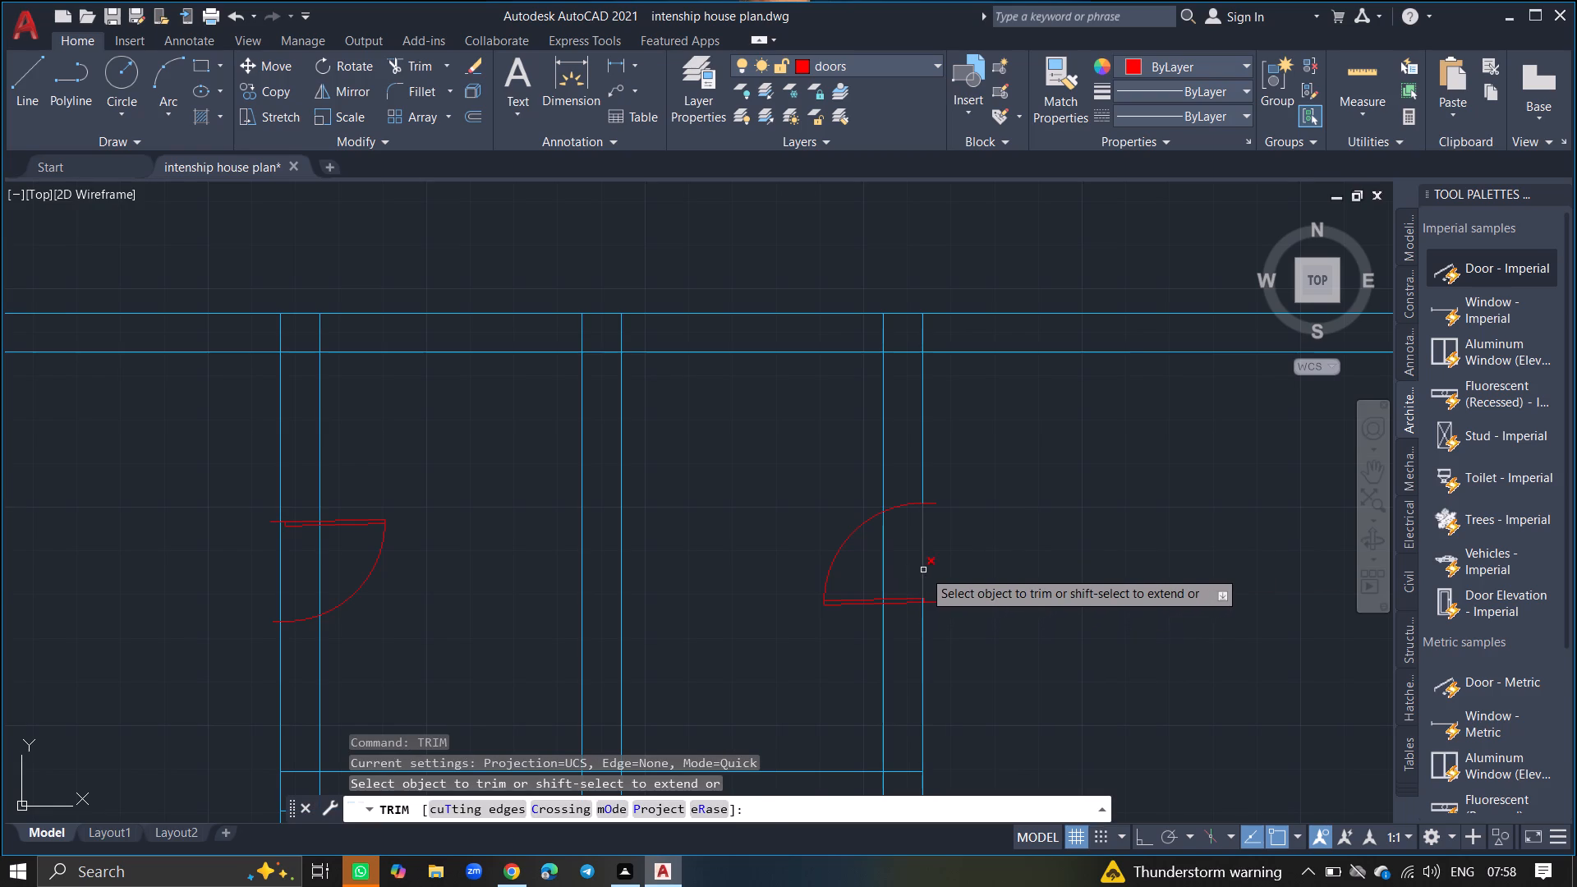
pyautogui.click(923, 570)
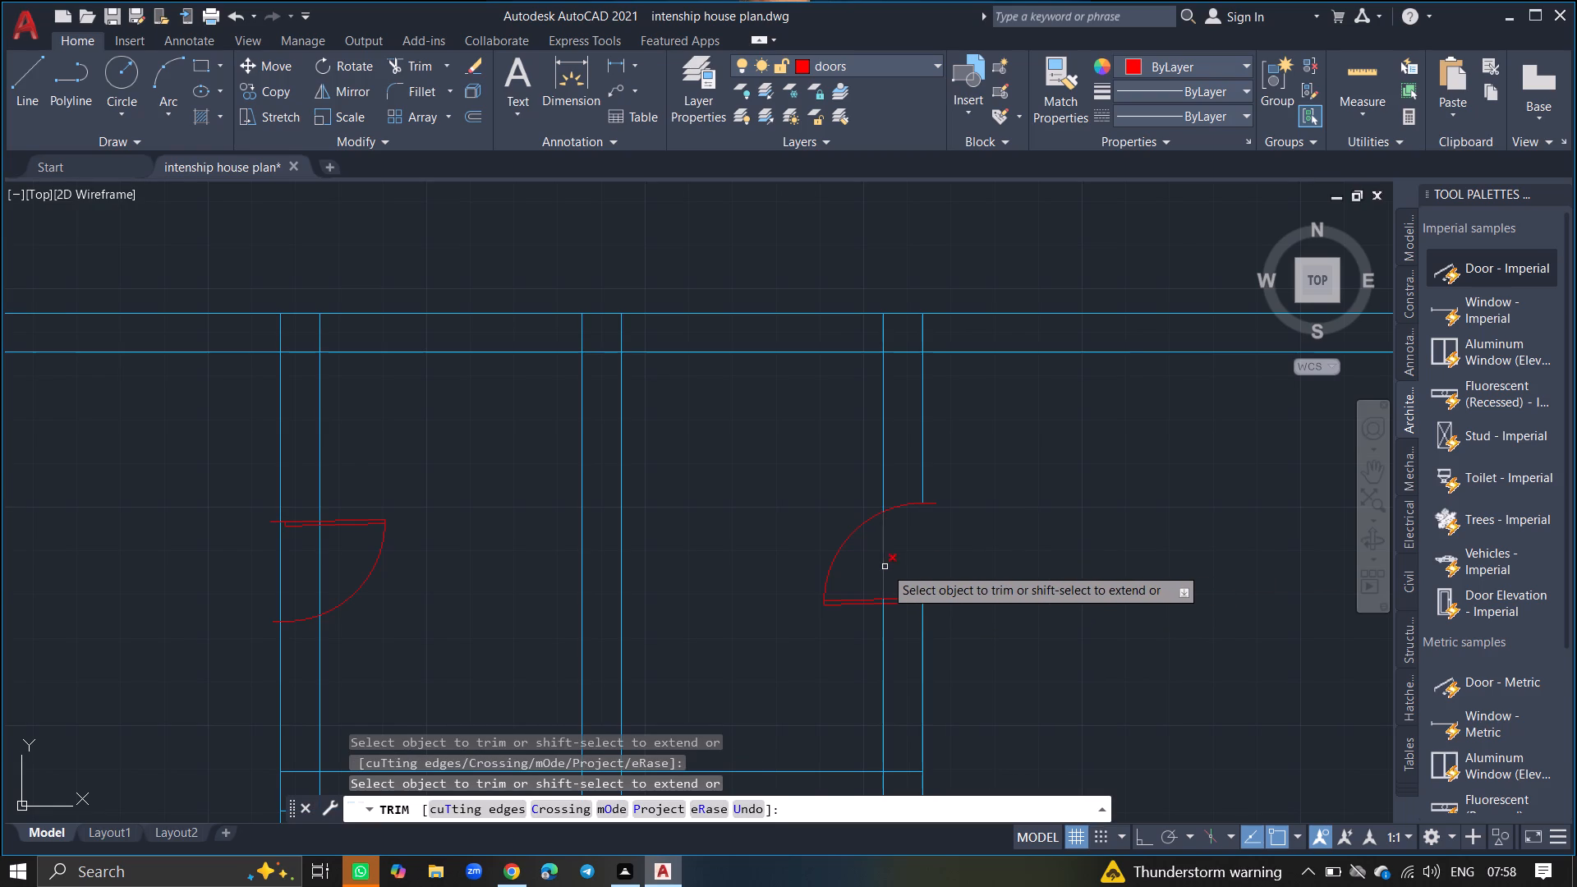
pyautogui.click(885, 567)
pyautogui.keyDown('ctrl'); pyautogui.scroll(5, 906, 595); pyautogui.keyUp('ctrl')
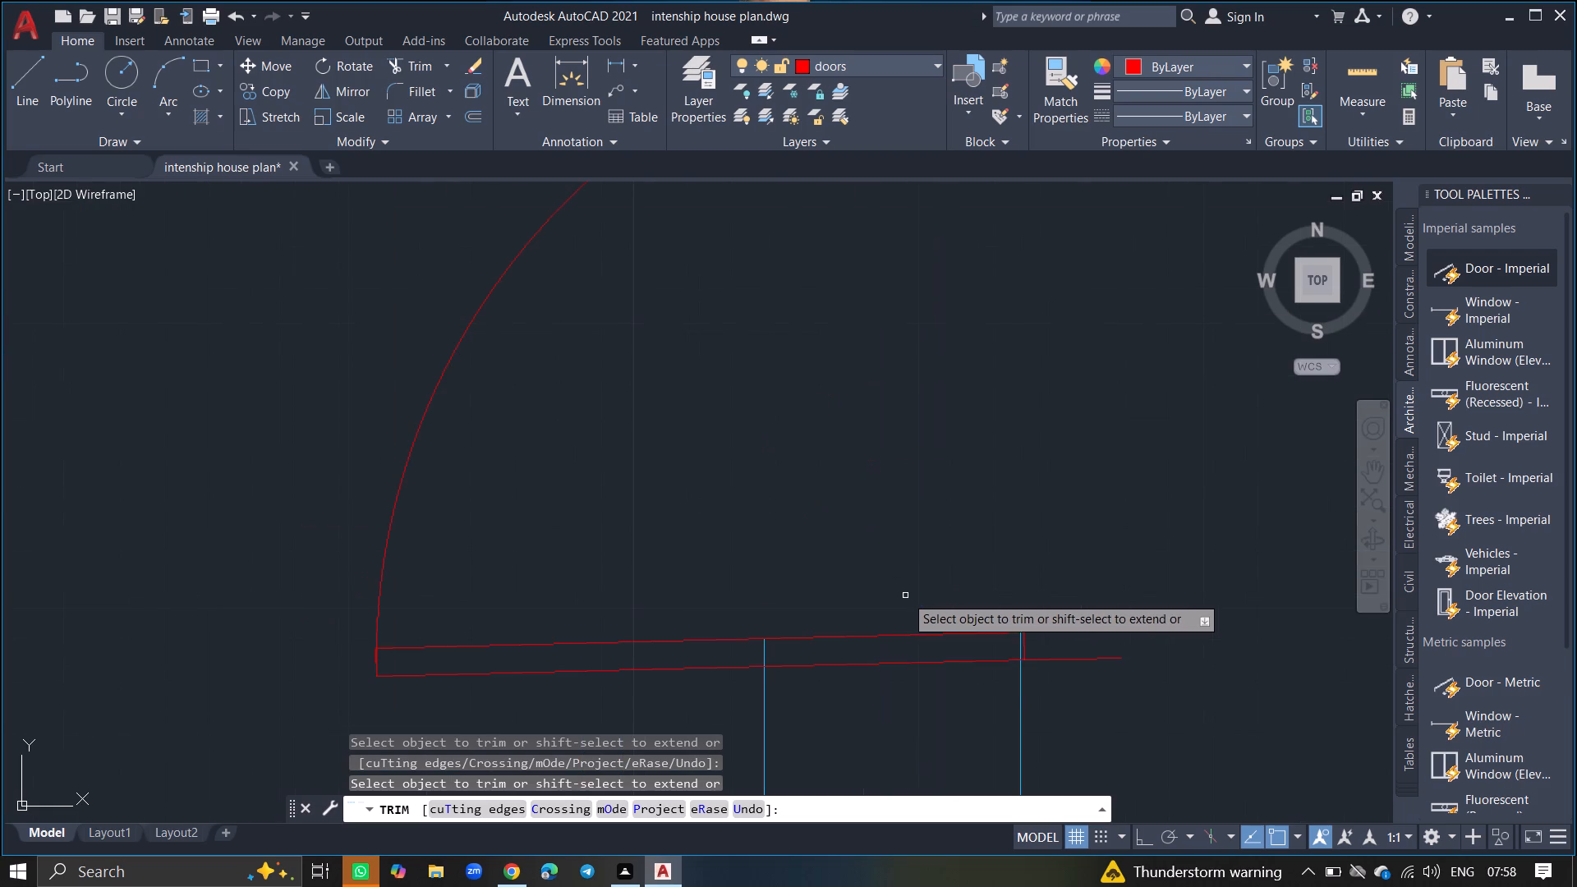
pyautogui.click(764, 655)
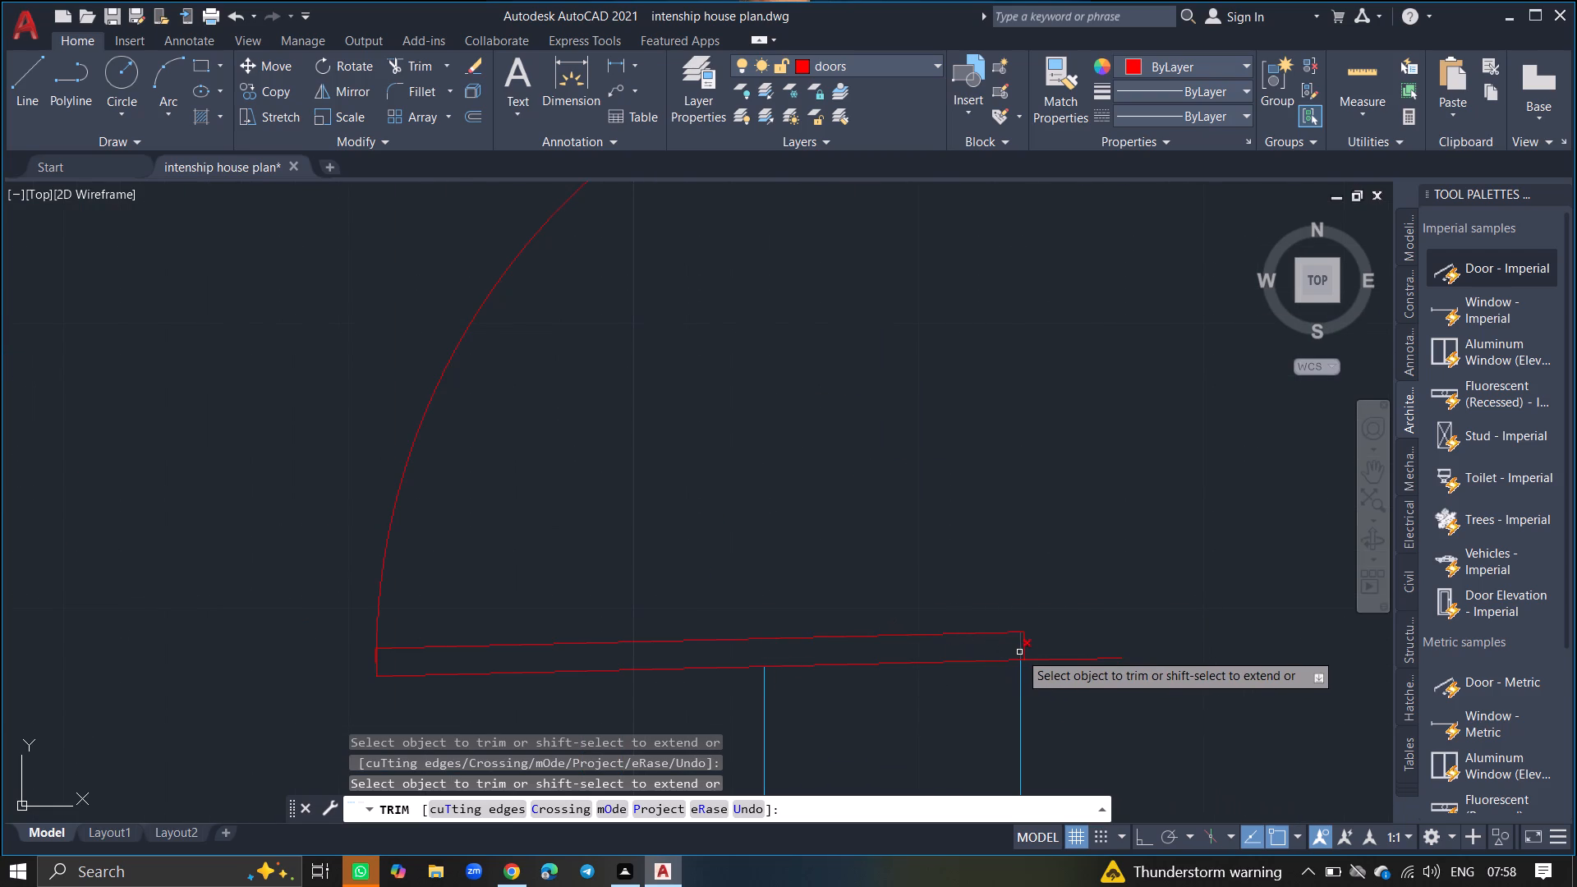
pyautogui.moveTo(1019, 652); pyautogui.dragTo(1045, 614)
pyautogui.keyDown('ctrl'); pyautogui.scroll(-3, 1045, 614); pyautogui.keyUp('ctrl')
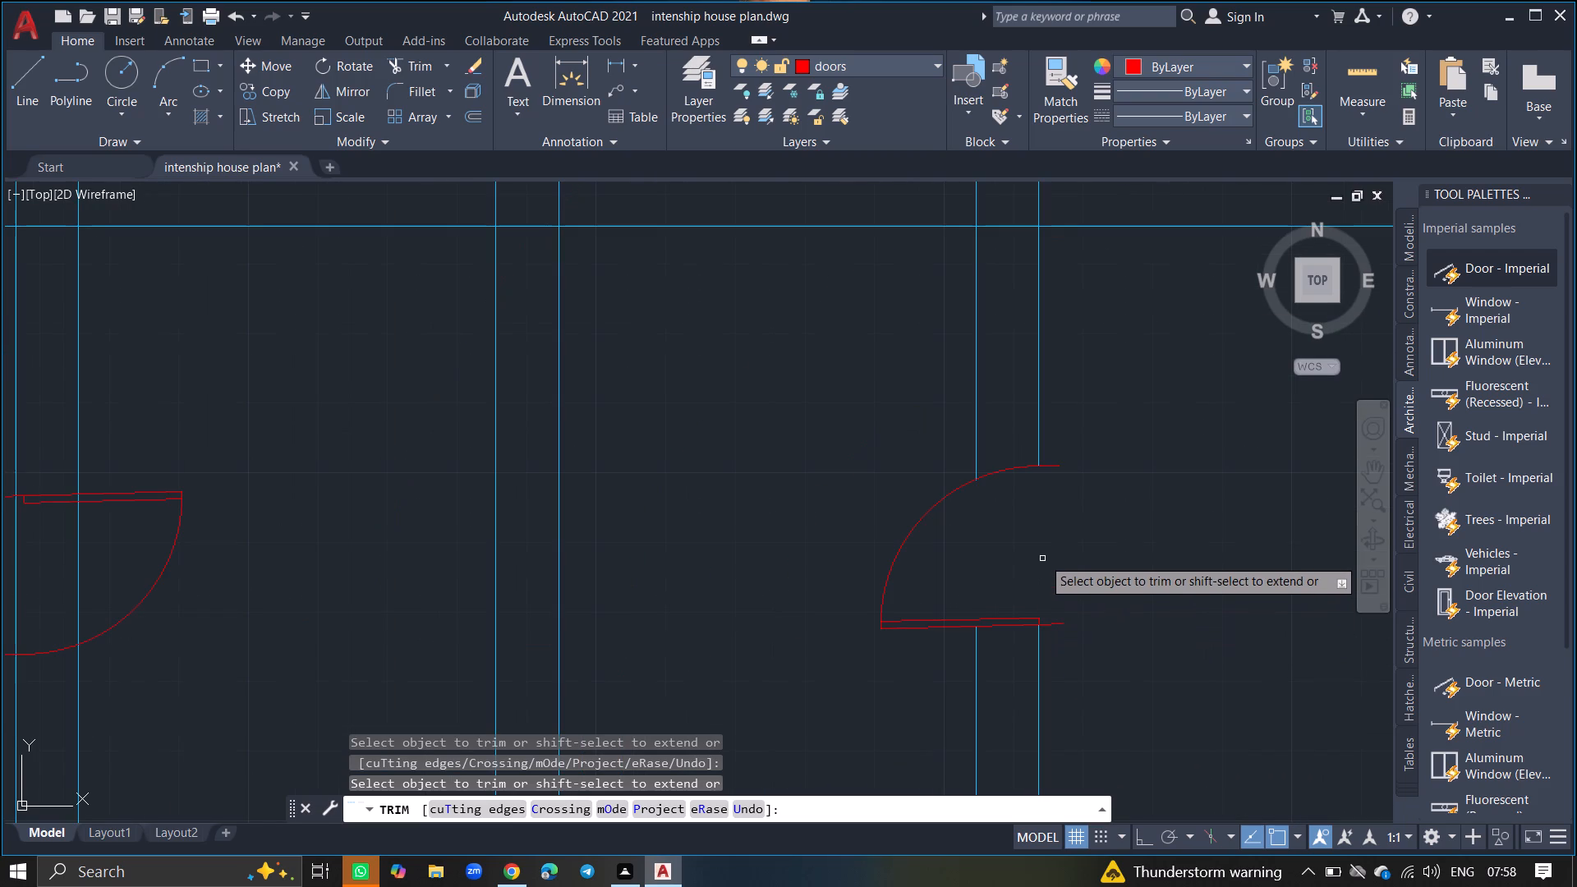
pyautogui.press('Return')
# Trim both wall lines within the original door's opening on the left small room, including the remnant inside the leaf.
pyautogui.keyDown('ctrl'); pyautogui.scroll(-3, 1046, 555); pyautogui.keyUp('ctrl')
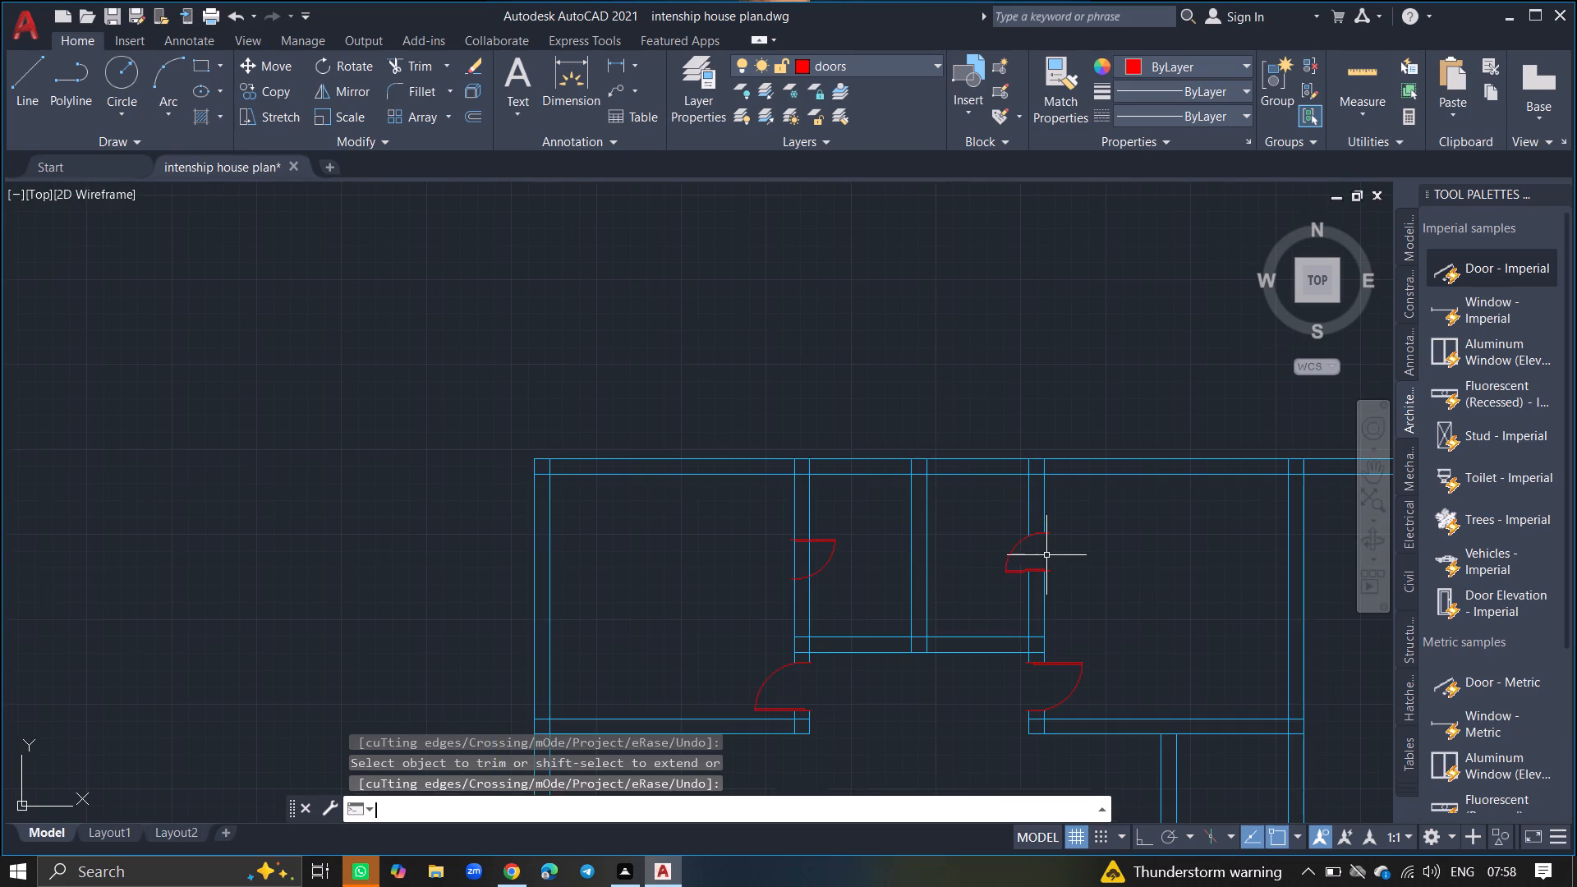
pyautogui.keyDown('ctrl'); pyautogui.scroll(3, 819, 555); pyautogui.keyUp('ctrl')
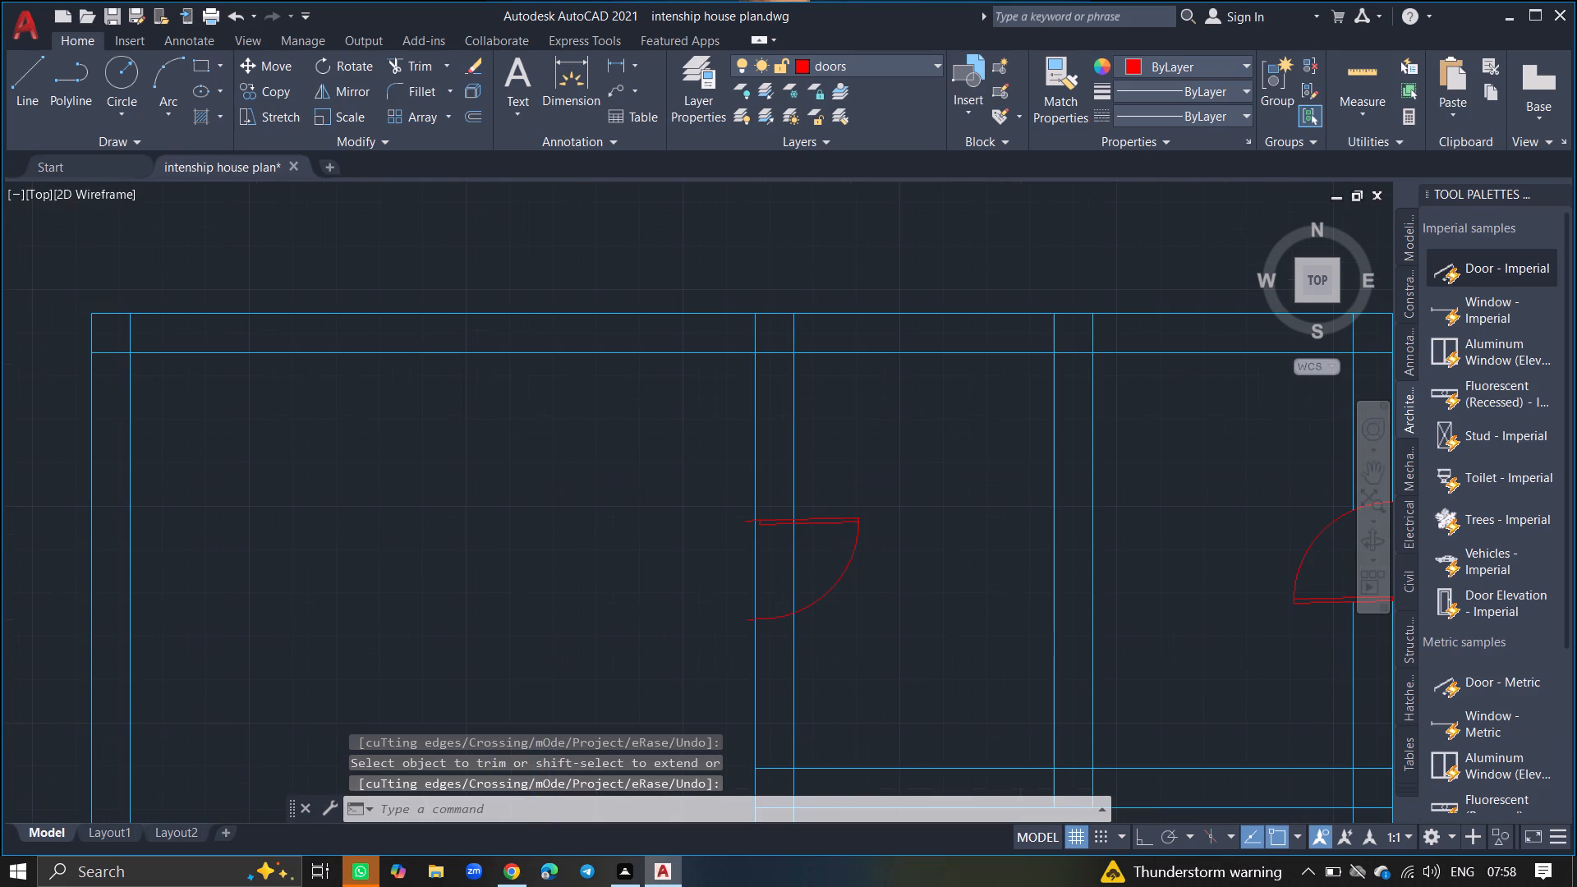
pyautogui.write('TRIM')
pyautogui.press('Return')
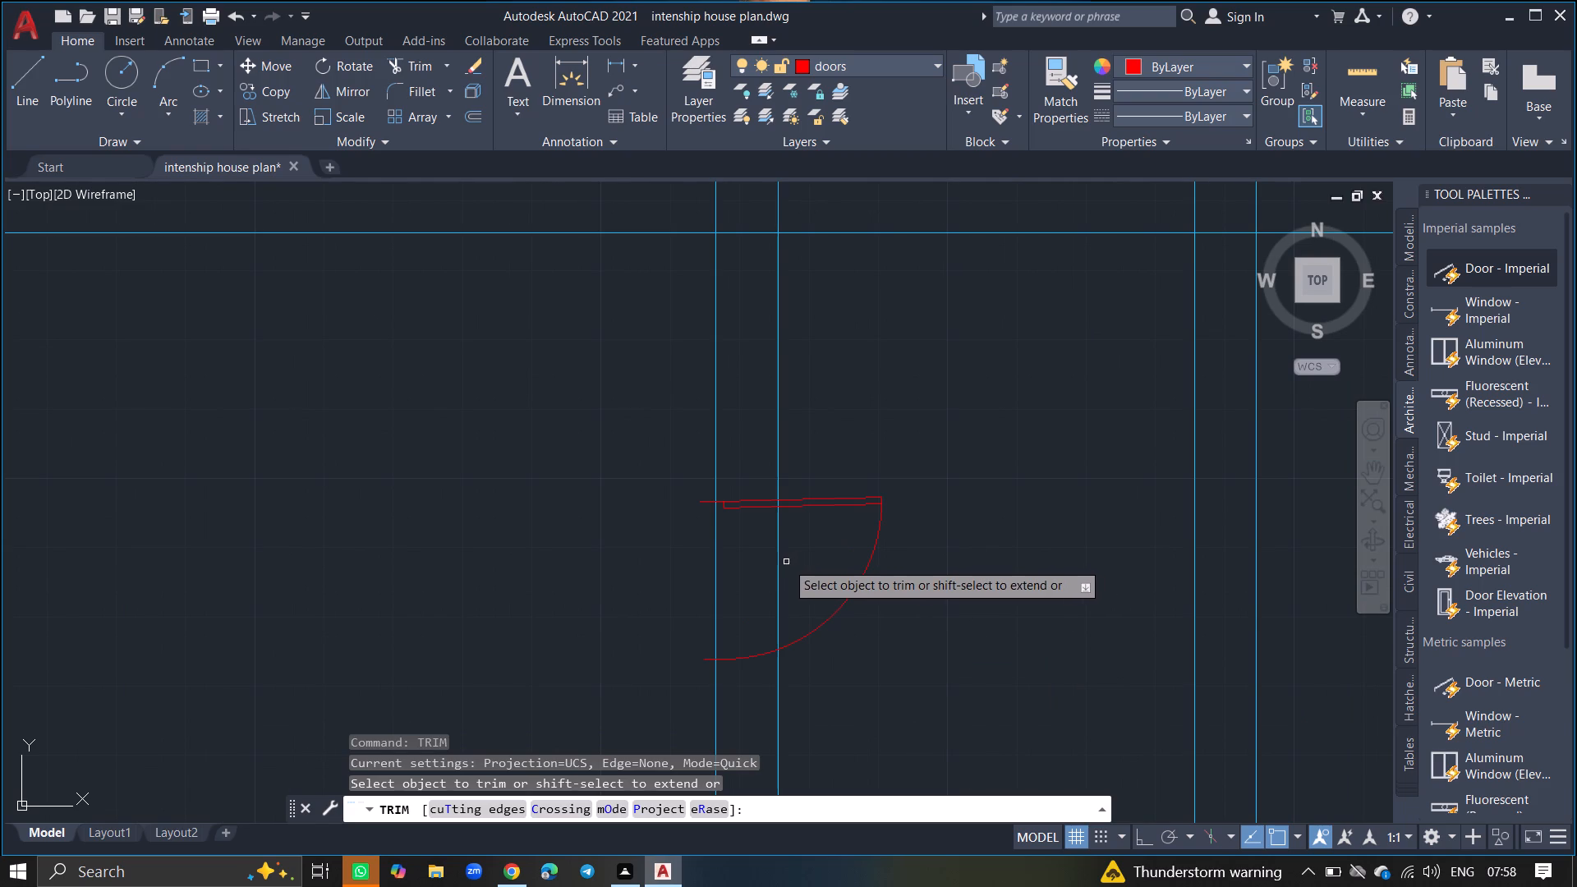
pyautogui.click(779, 563)
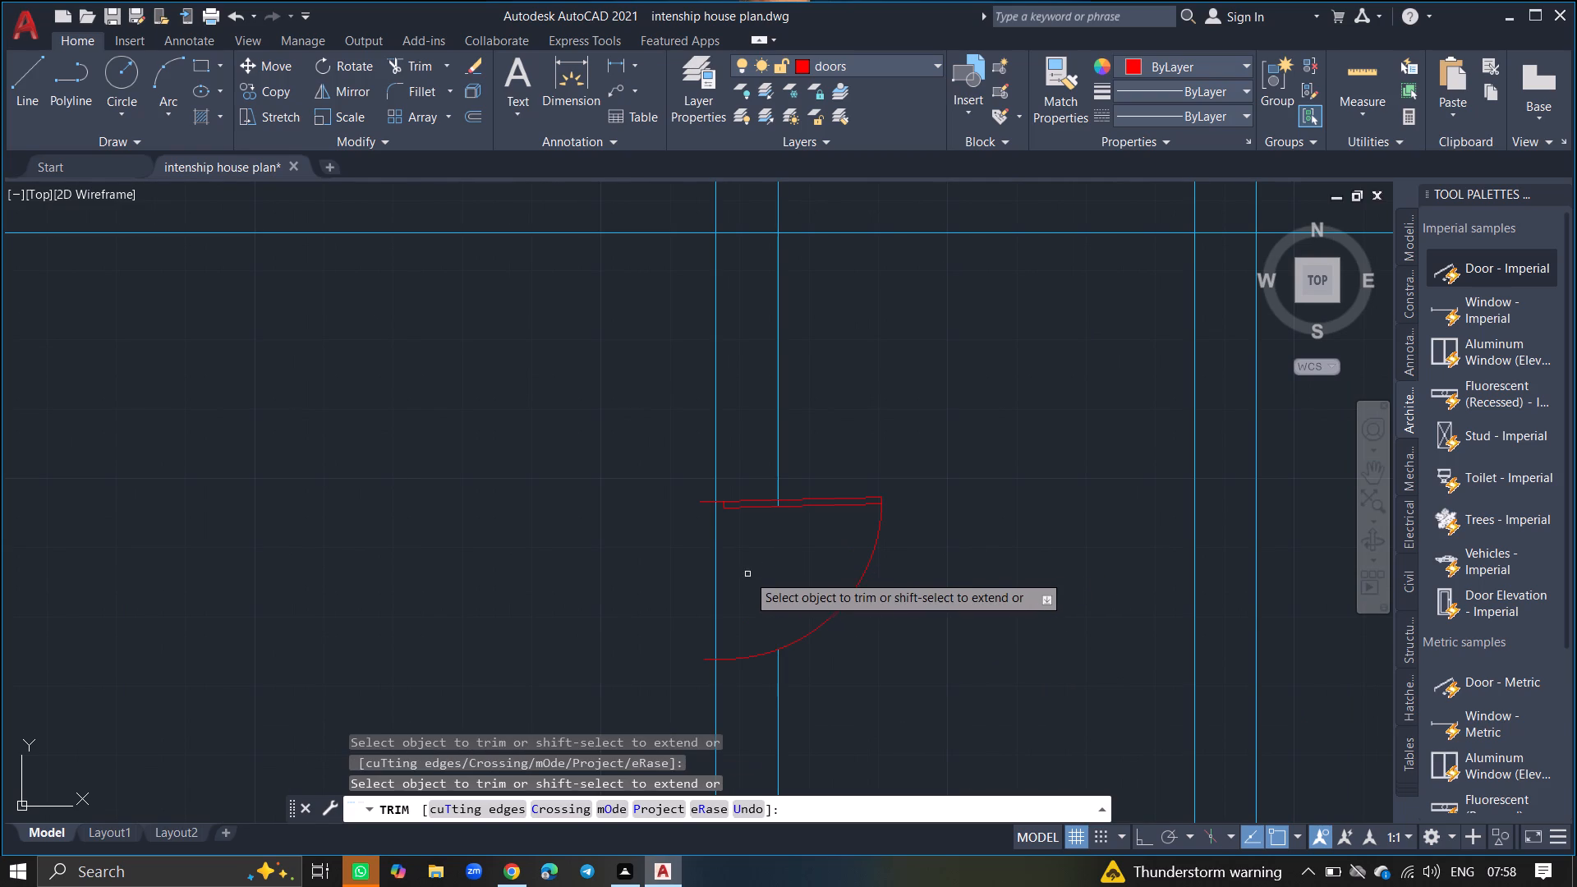
pyautogui.click(717, 579)
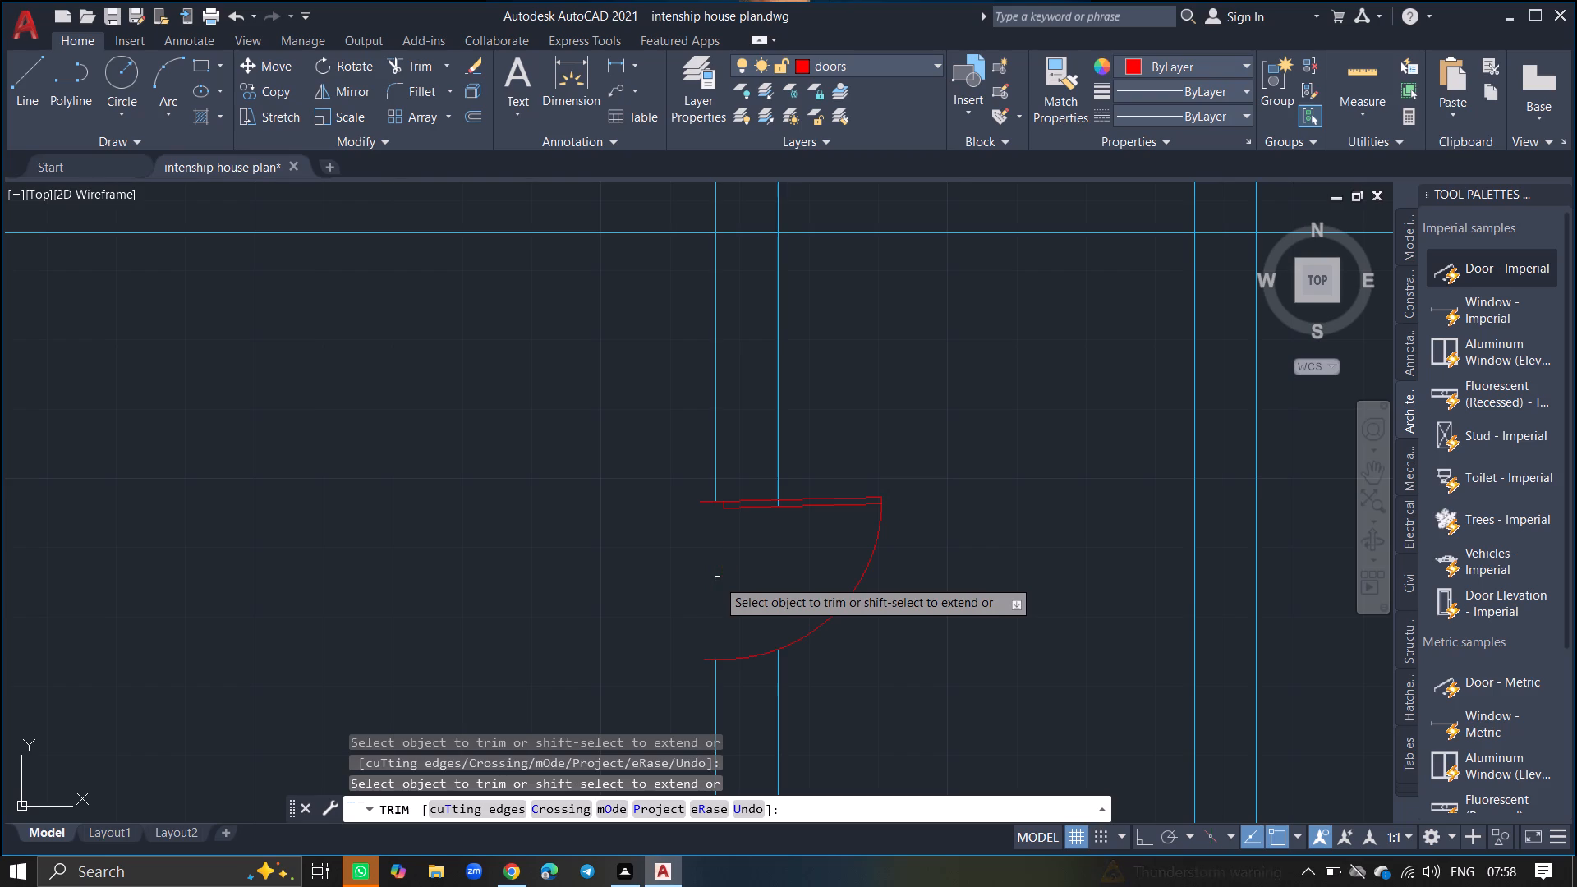
pyautogui.keyDown('ctrl'); pyautogui.scroll(4, 758, 526); pyautogui.keyUp('ctrl')
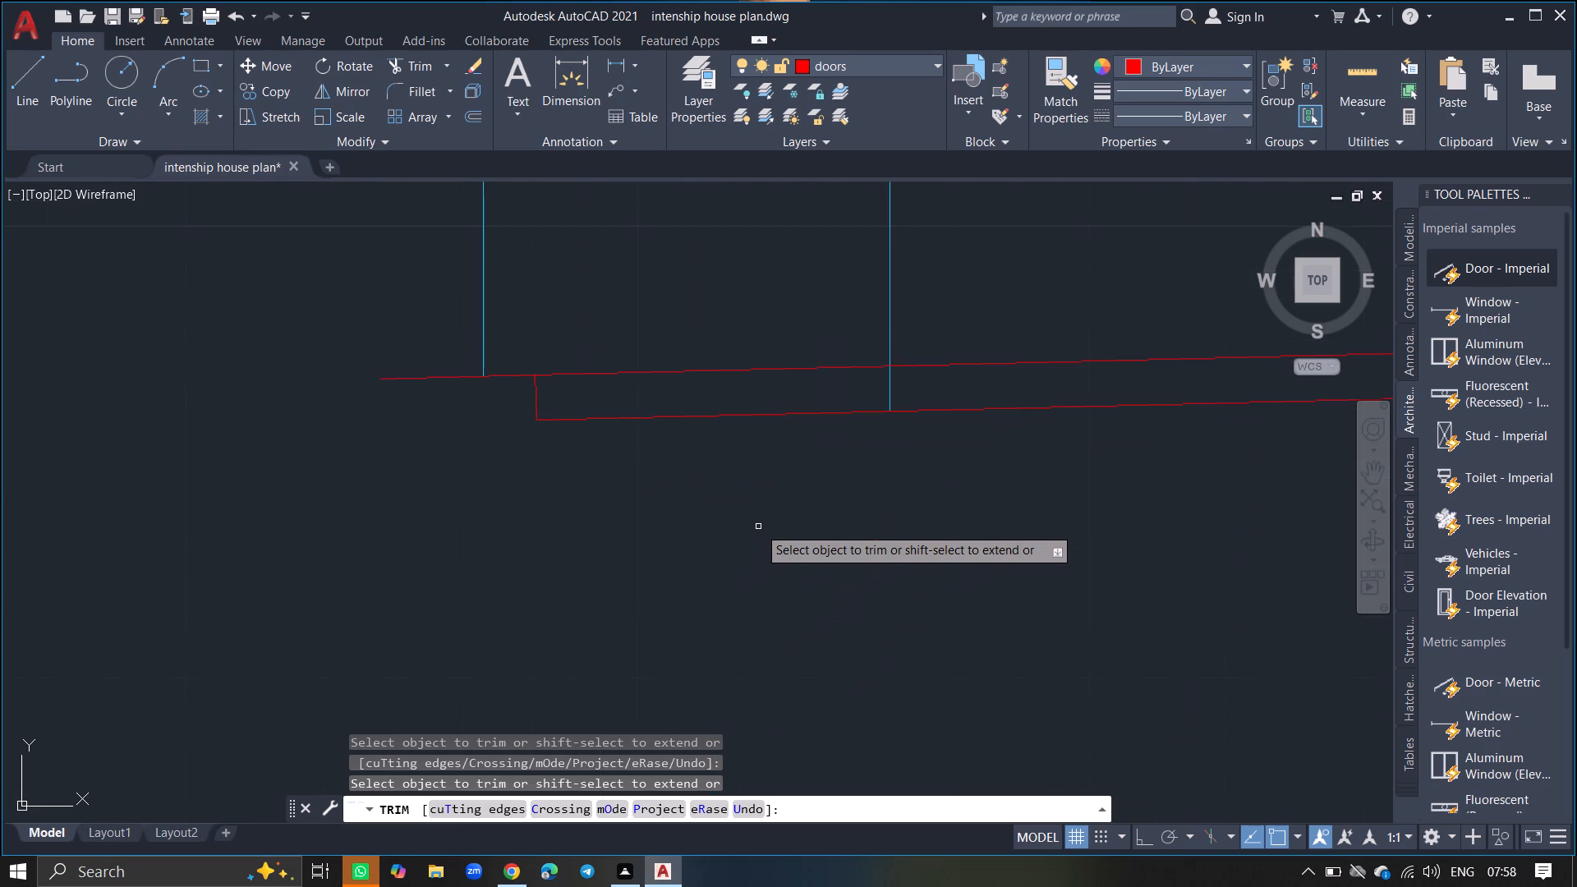
pyautogui.click(890, 397)
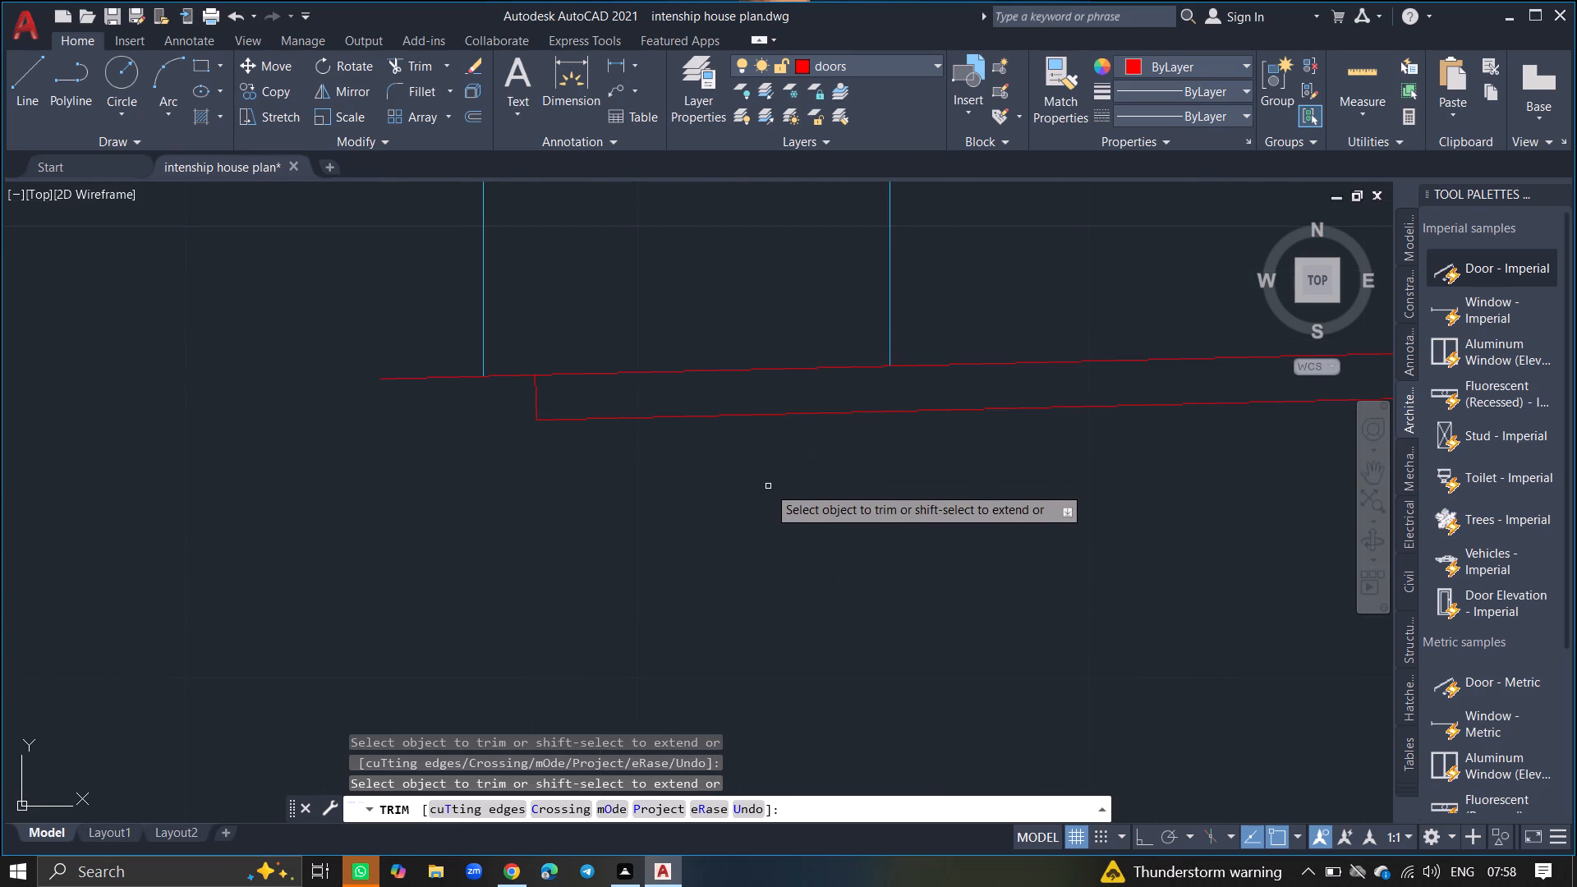
pyautogui.press('Return')
pyautogui.keyDown('ctrl'); pyautogui.scroll(-3, 768, 486); pyautogui.keyUp('ctrl')
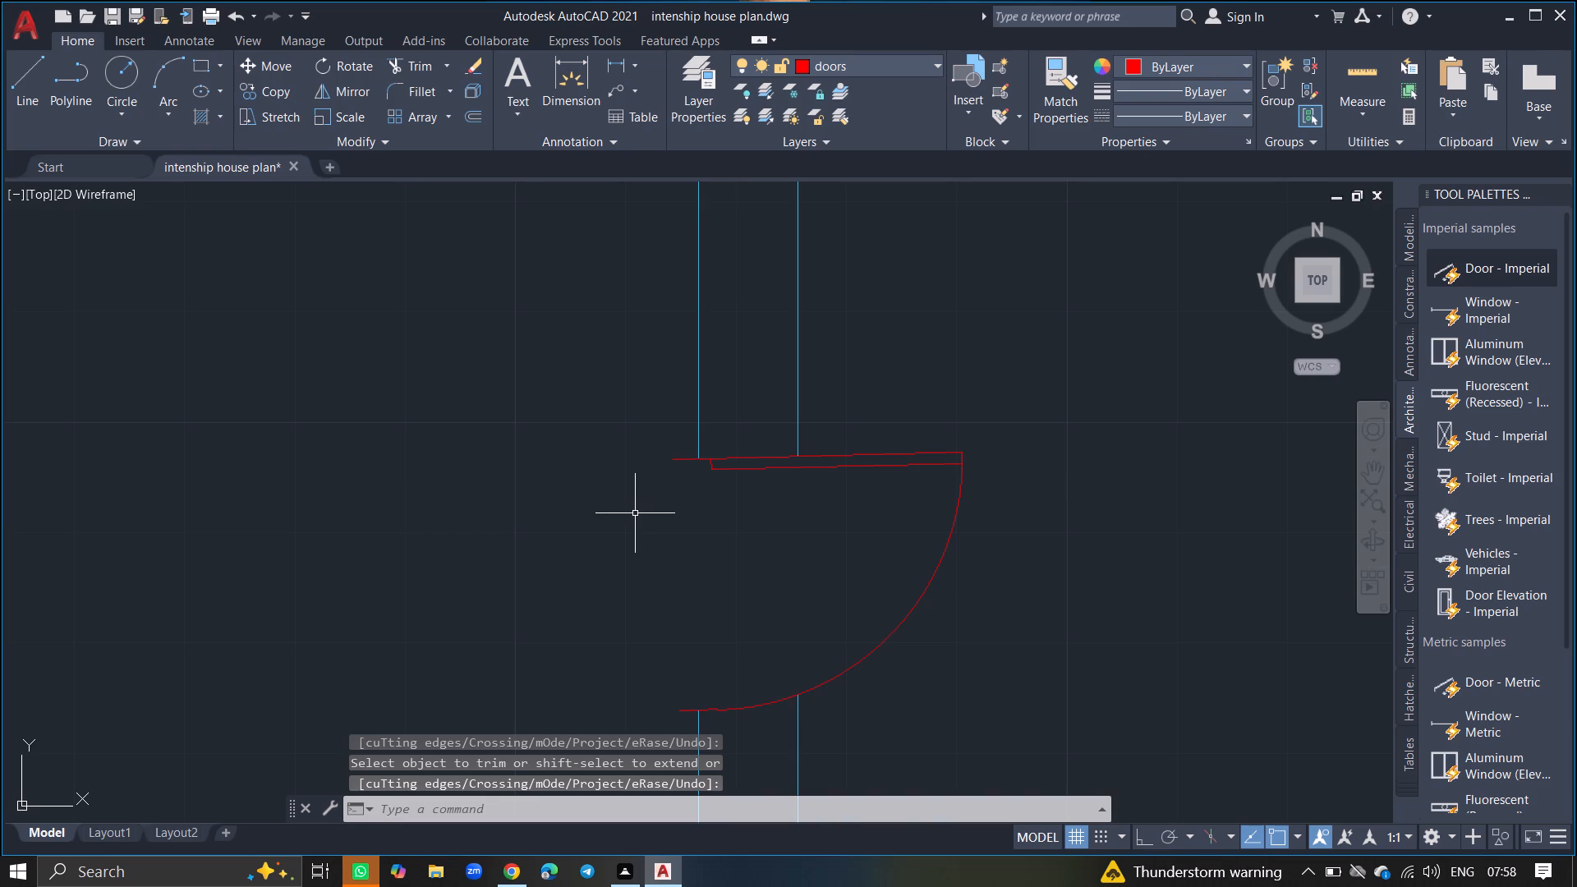
pyautogui.keyDown('ctrl'); pyautogui.scroll(-2, 633, 513); pyautogui.keyUp('ctrl')
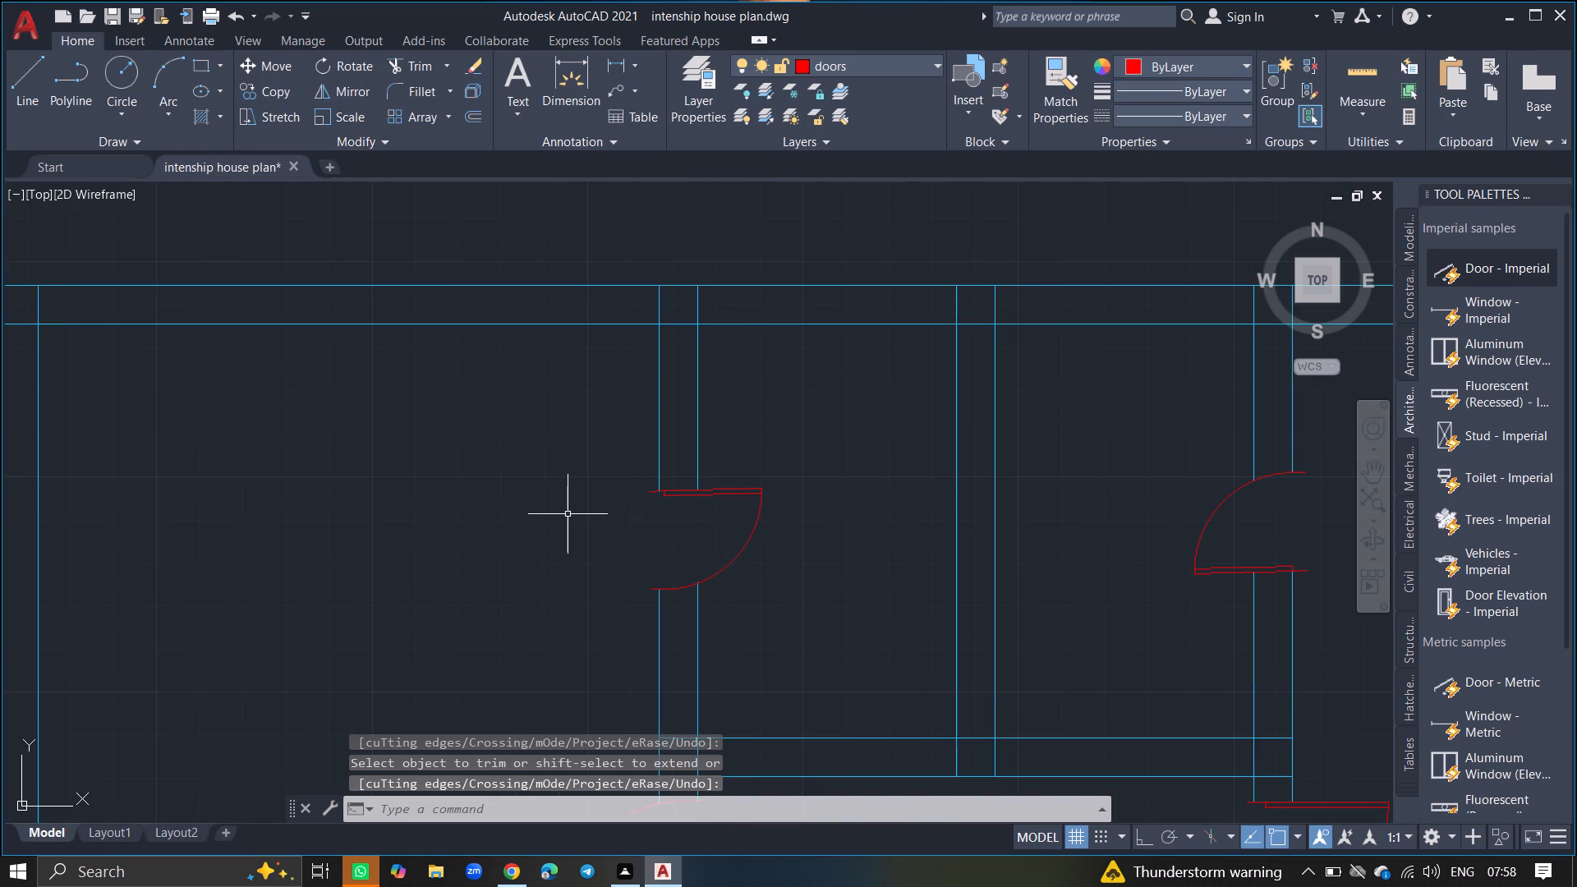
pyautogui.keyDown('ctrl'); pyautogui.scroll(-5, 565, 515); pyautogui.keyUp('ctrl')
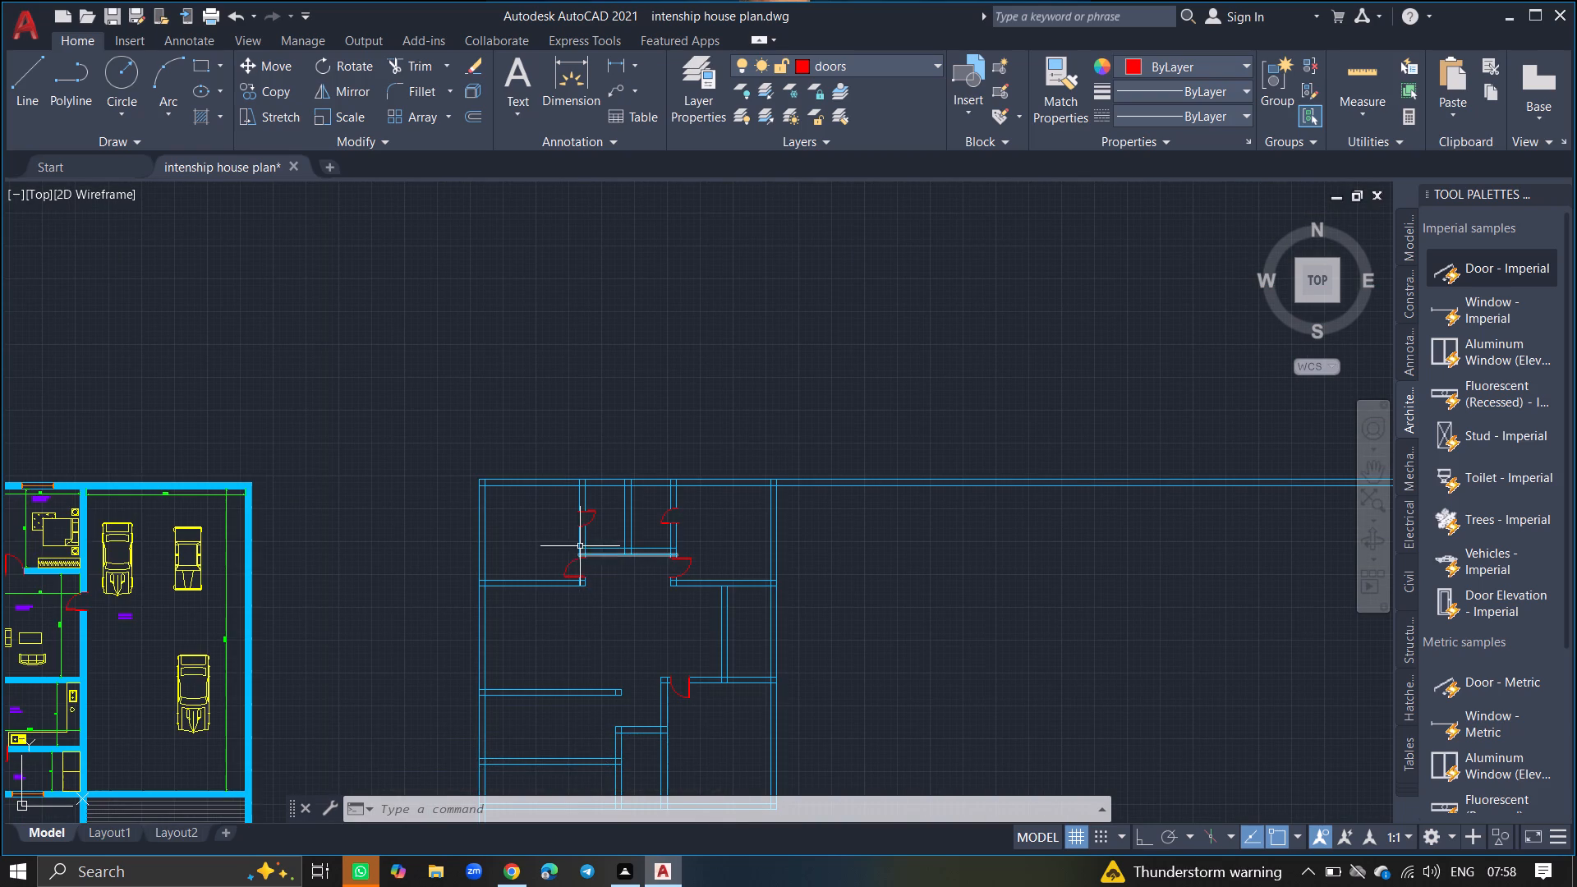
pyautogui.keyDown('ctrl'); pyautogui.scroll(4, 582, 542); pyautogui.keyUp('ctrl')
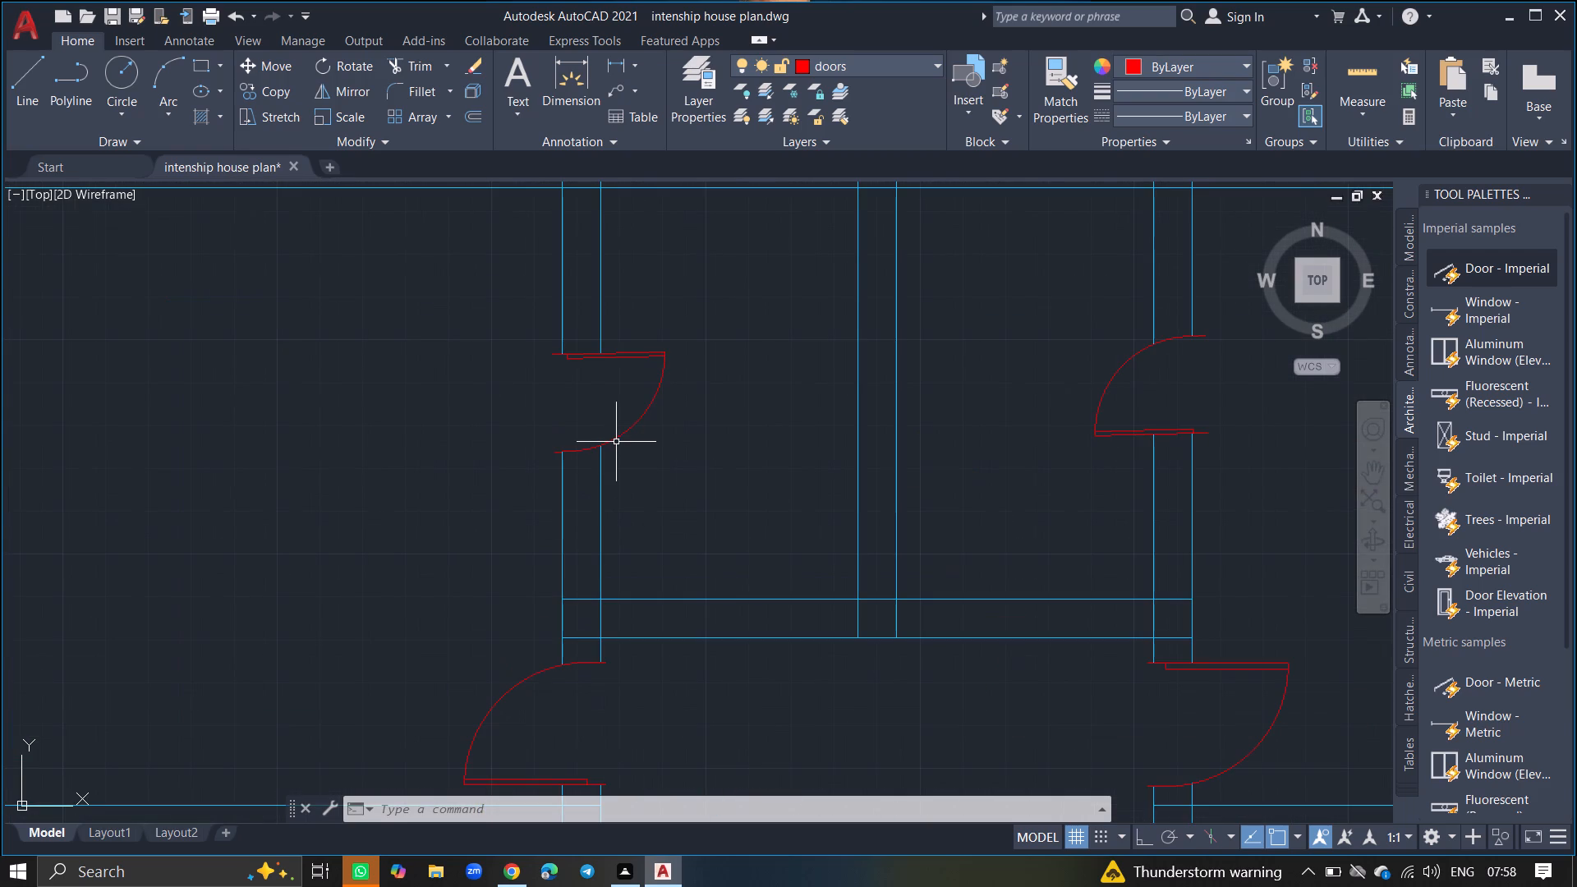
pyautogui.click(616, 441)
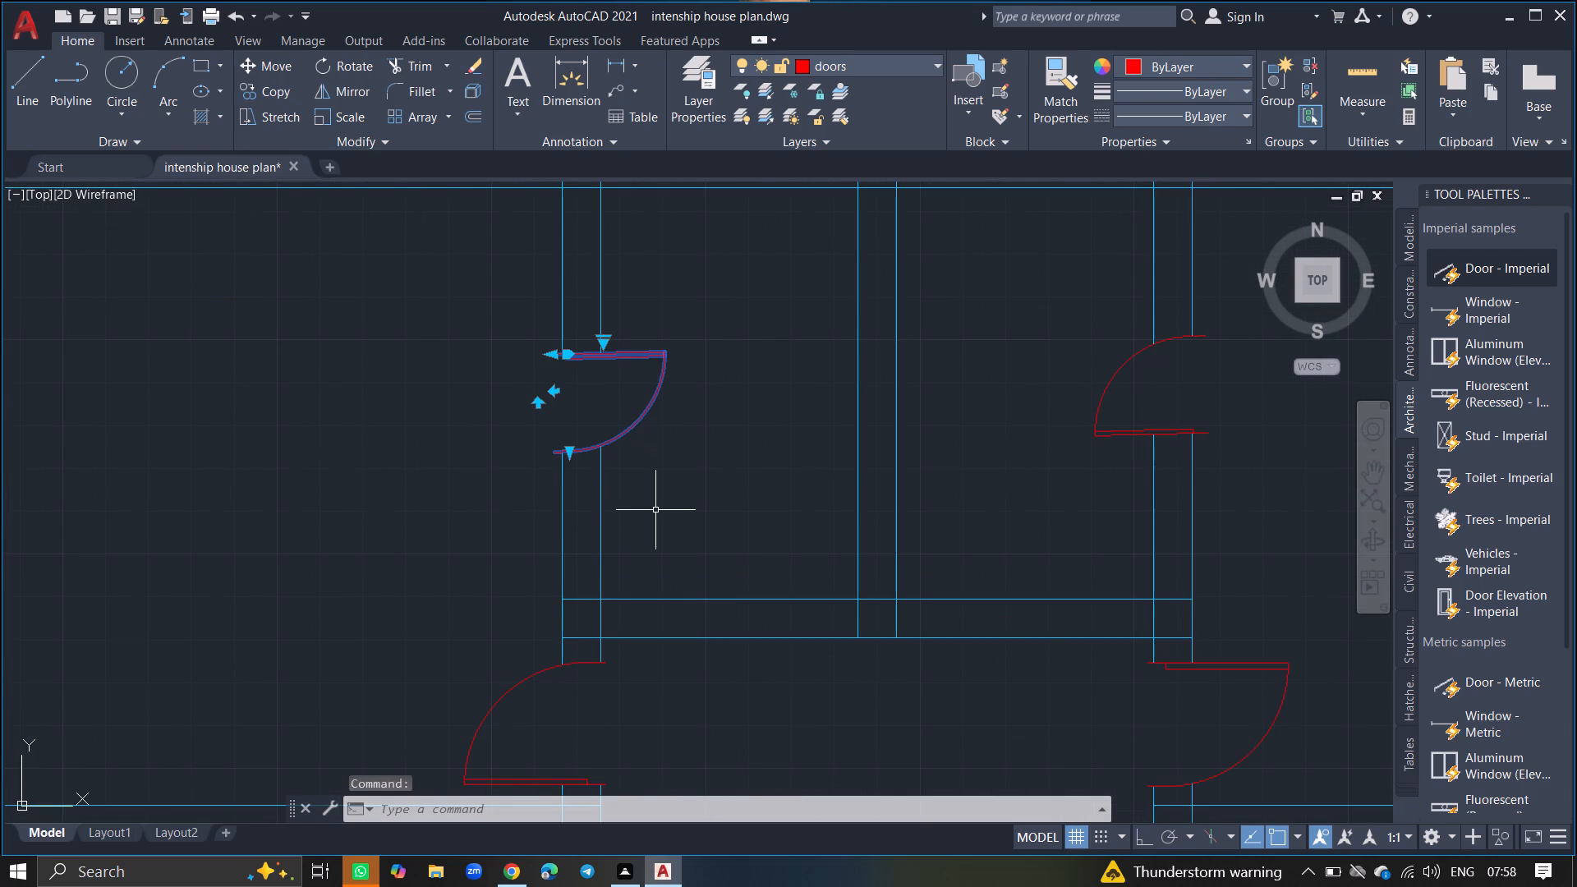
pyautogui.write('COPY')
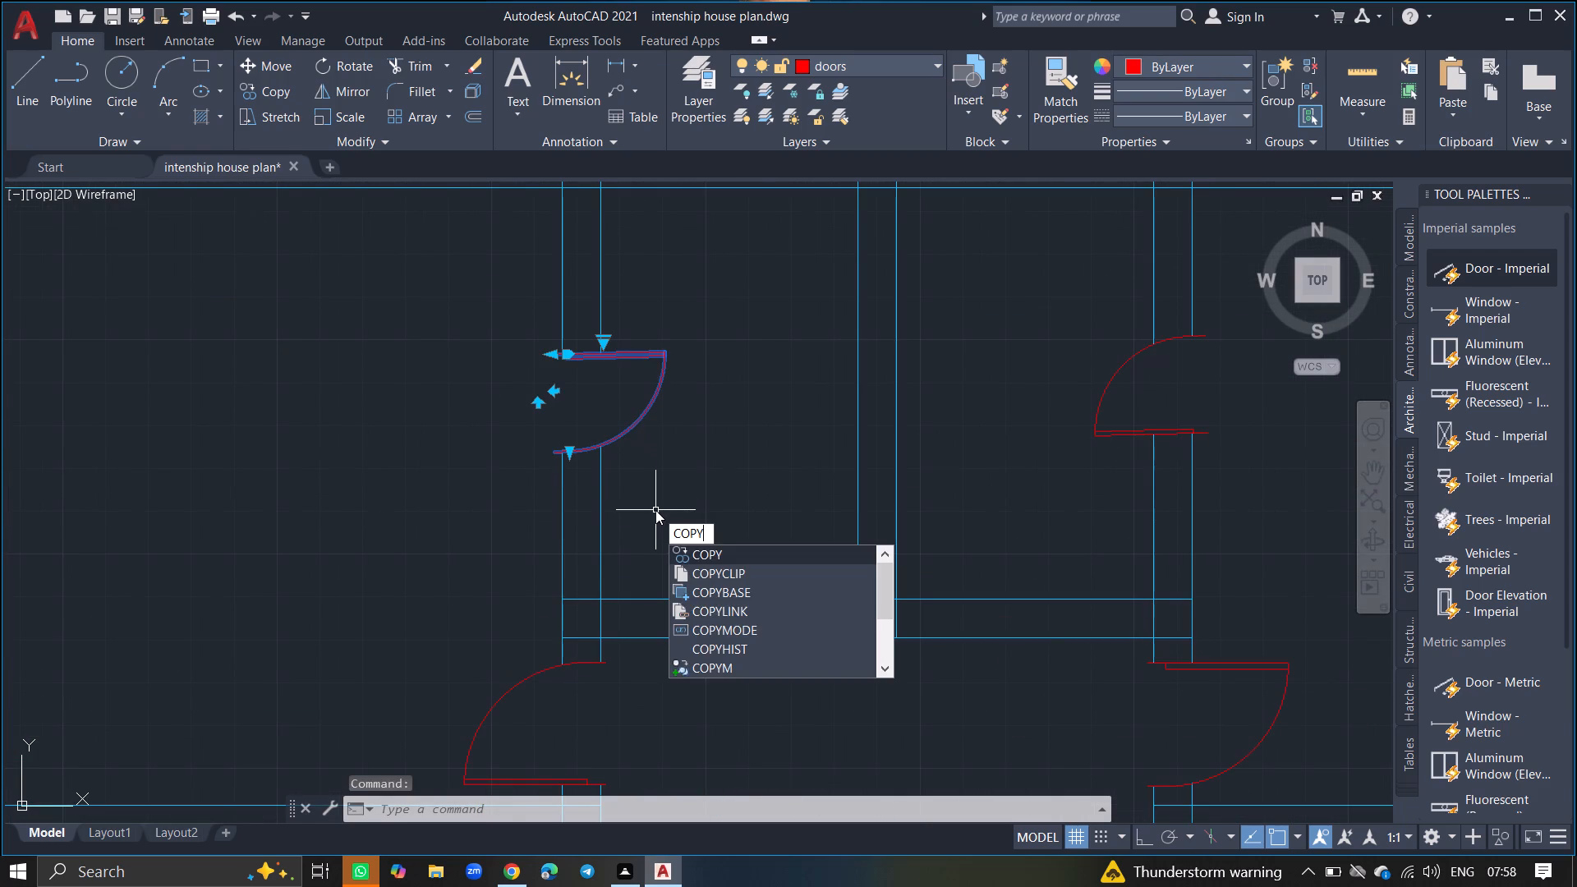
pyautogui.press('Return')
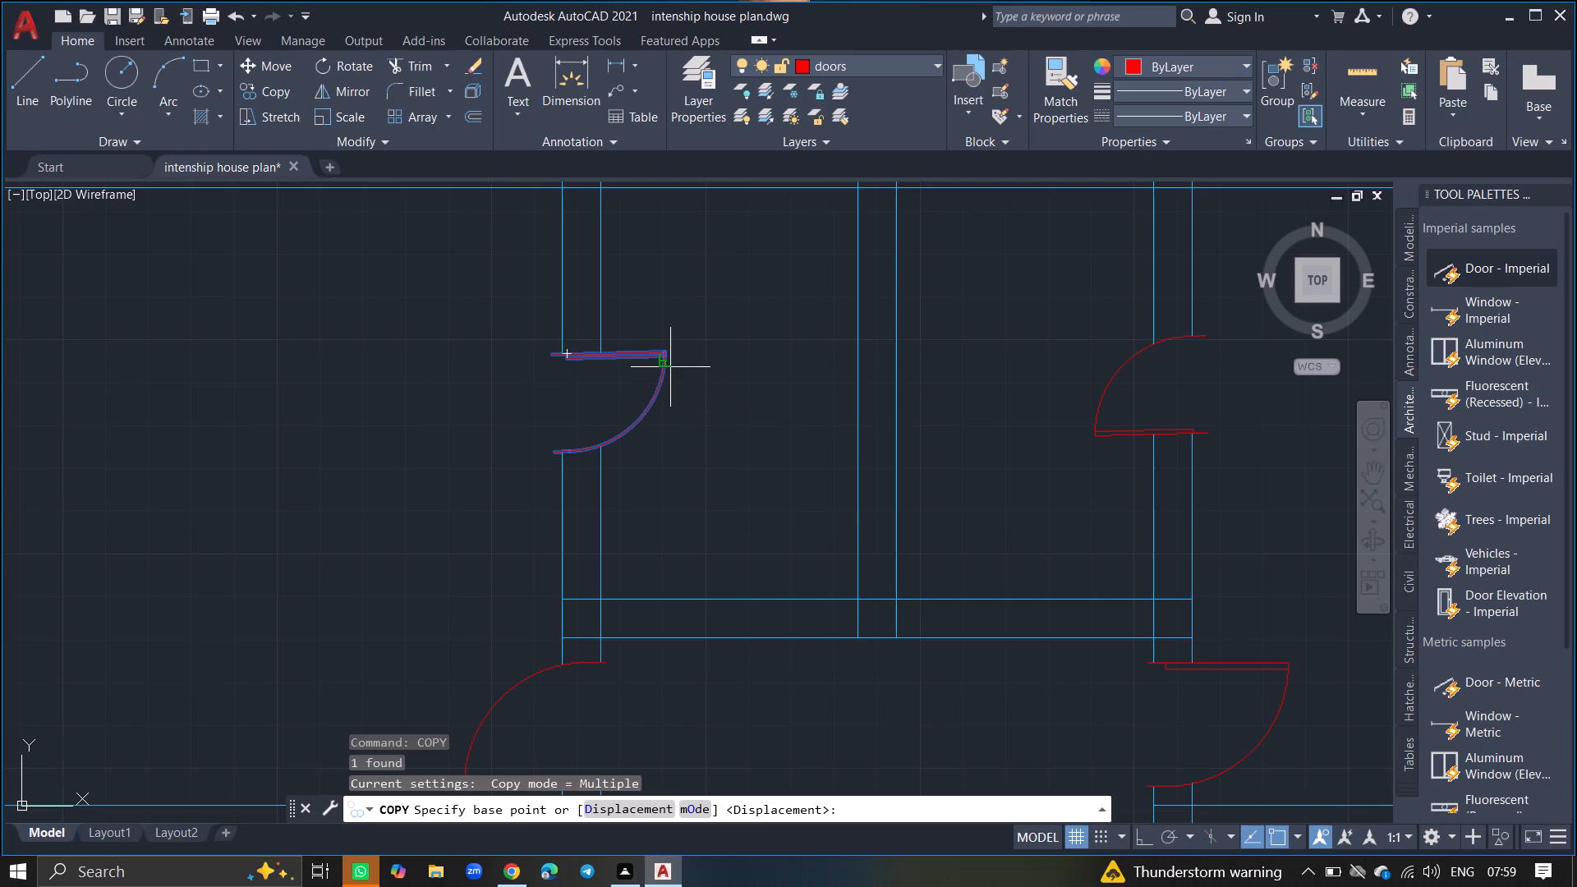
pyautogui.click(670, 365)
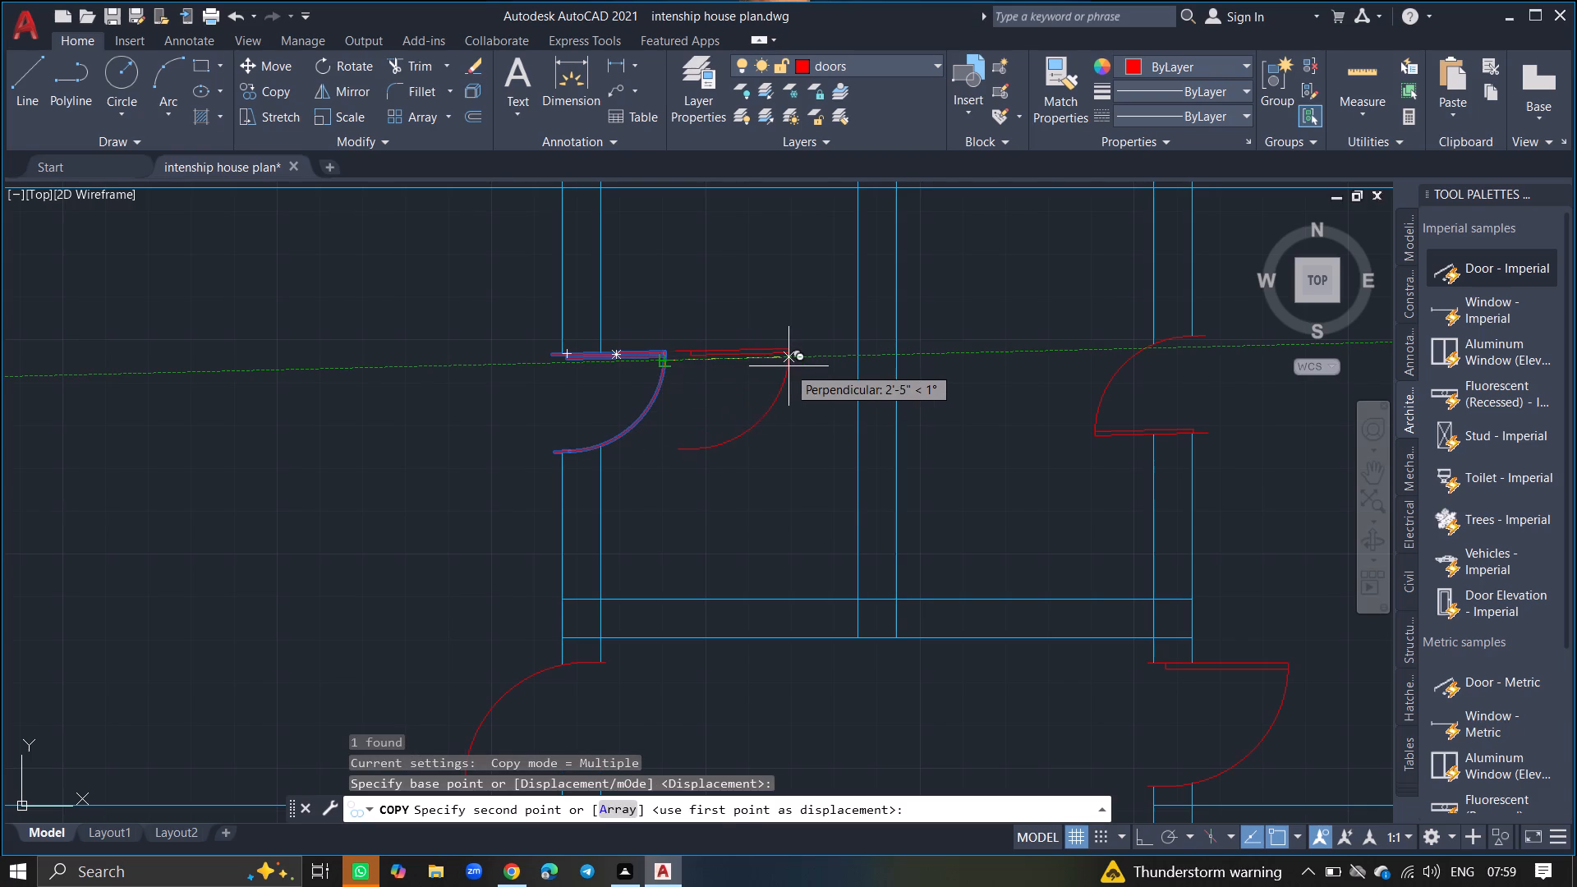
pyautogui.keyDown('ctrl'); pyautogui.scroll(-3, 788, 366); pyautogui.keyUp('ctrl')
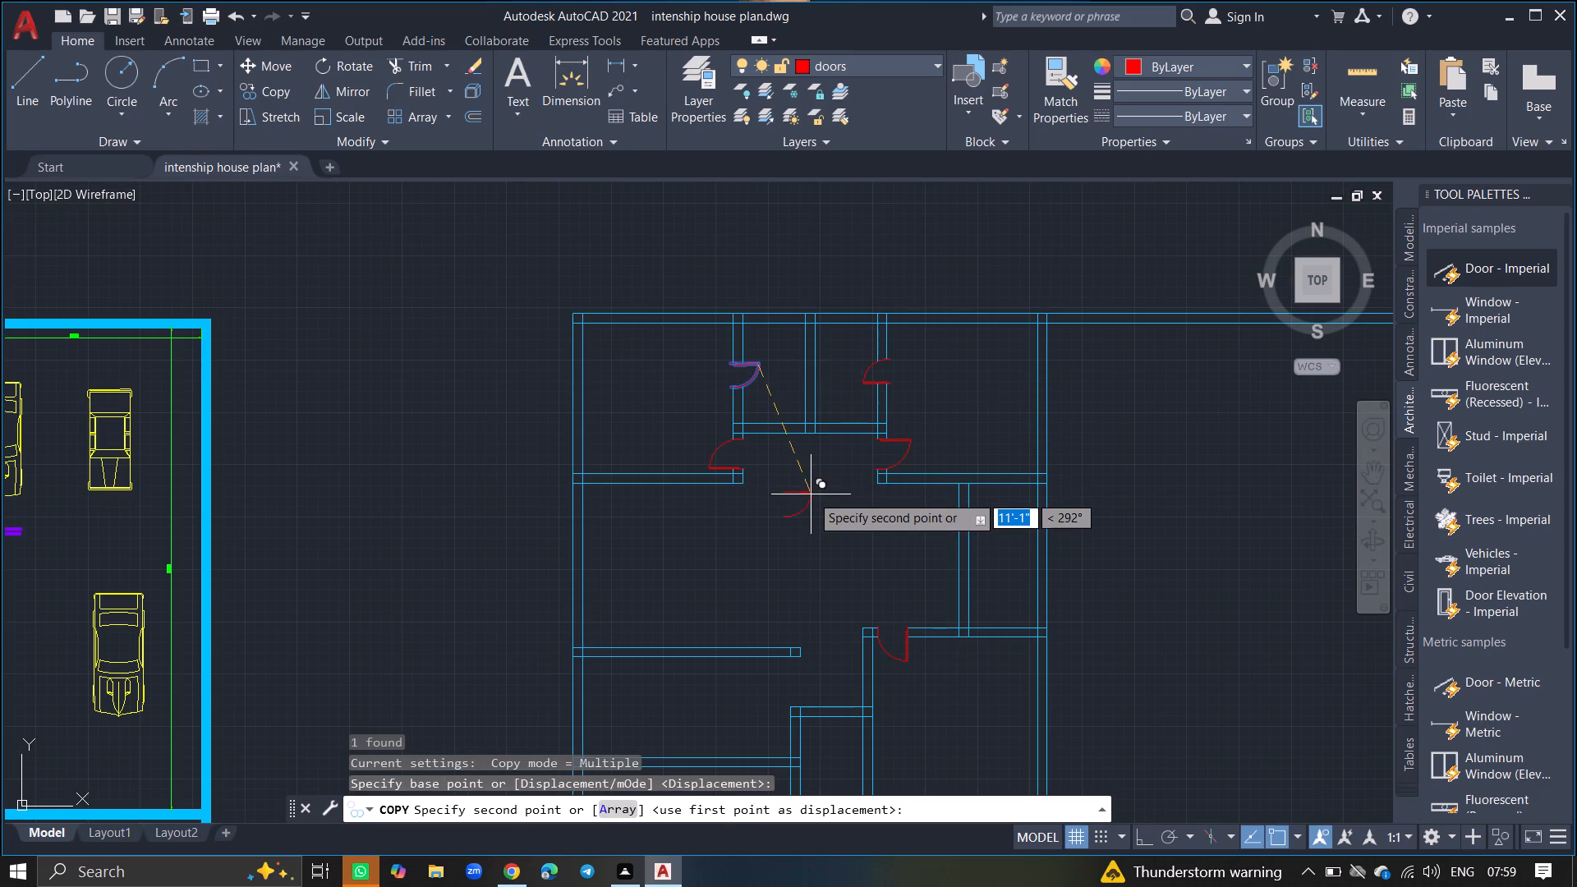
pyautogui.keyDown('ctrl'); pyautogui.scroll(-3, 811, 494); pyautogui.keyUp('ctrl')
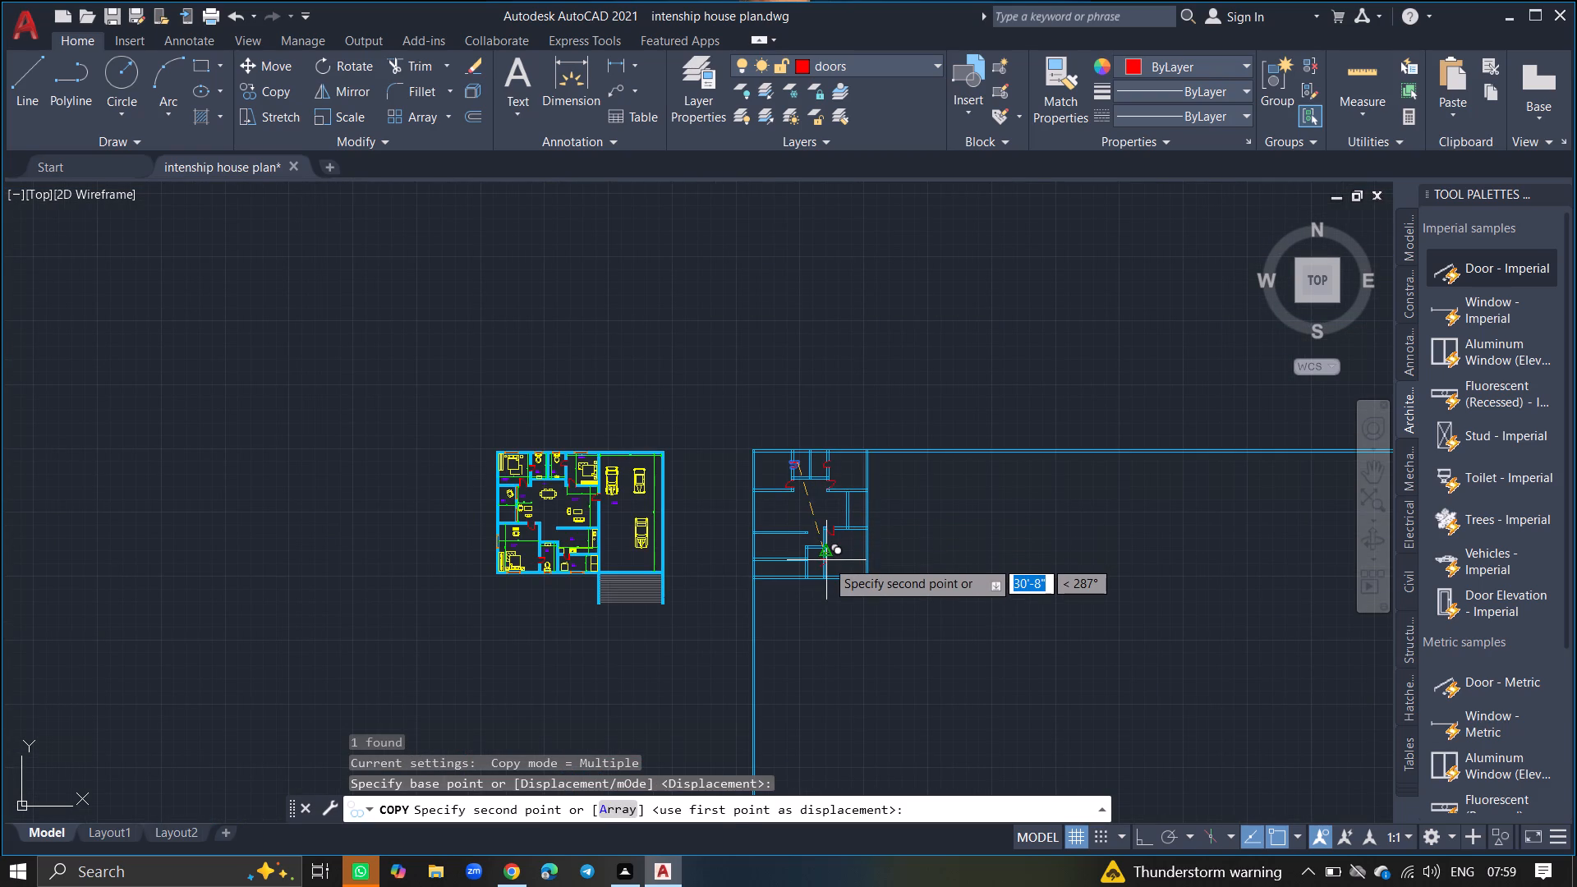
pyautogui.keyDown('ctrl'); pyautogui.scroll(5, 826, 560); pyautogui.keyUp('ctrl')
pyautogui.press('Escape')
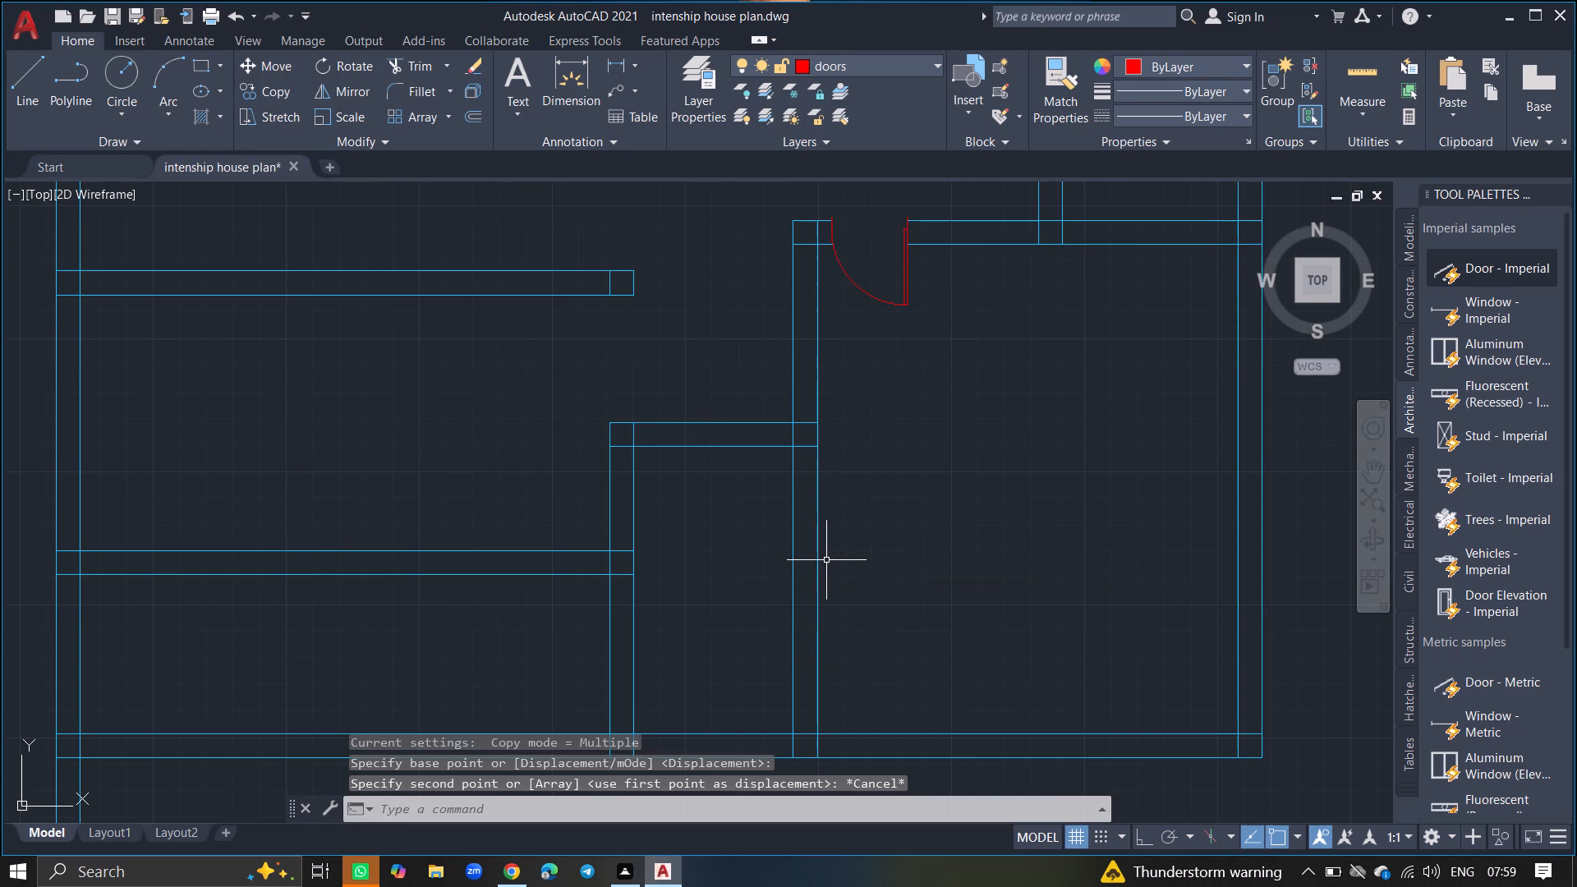
# Copy the door in the upper small room's right-hand wall into the right-hand wall of the lower small room, swinging inward.
pyautogui.keyDown('ctrl'); pyautogui.scroll(-2, 826, 560); pyautogui.keyUp('ctrl')
pyautogui.keyDown('ctrl'); pyautogui.scroll(-1, 826, 402); pyautogui.keyUp('ctrl')
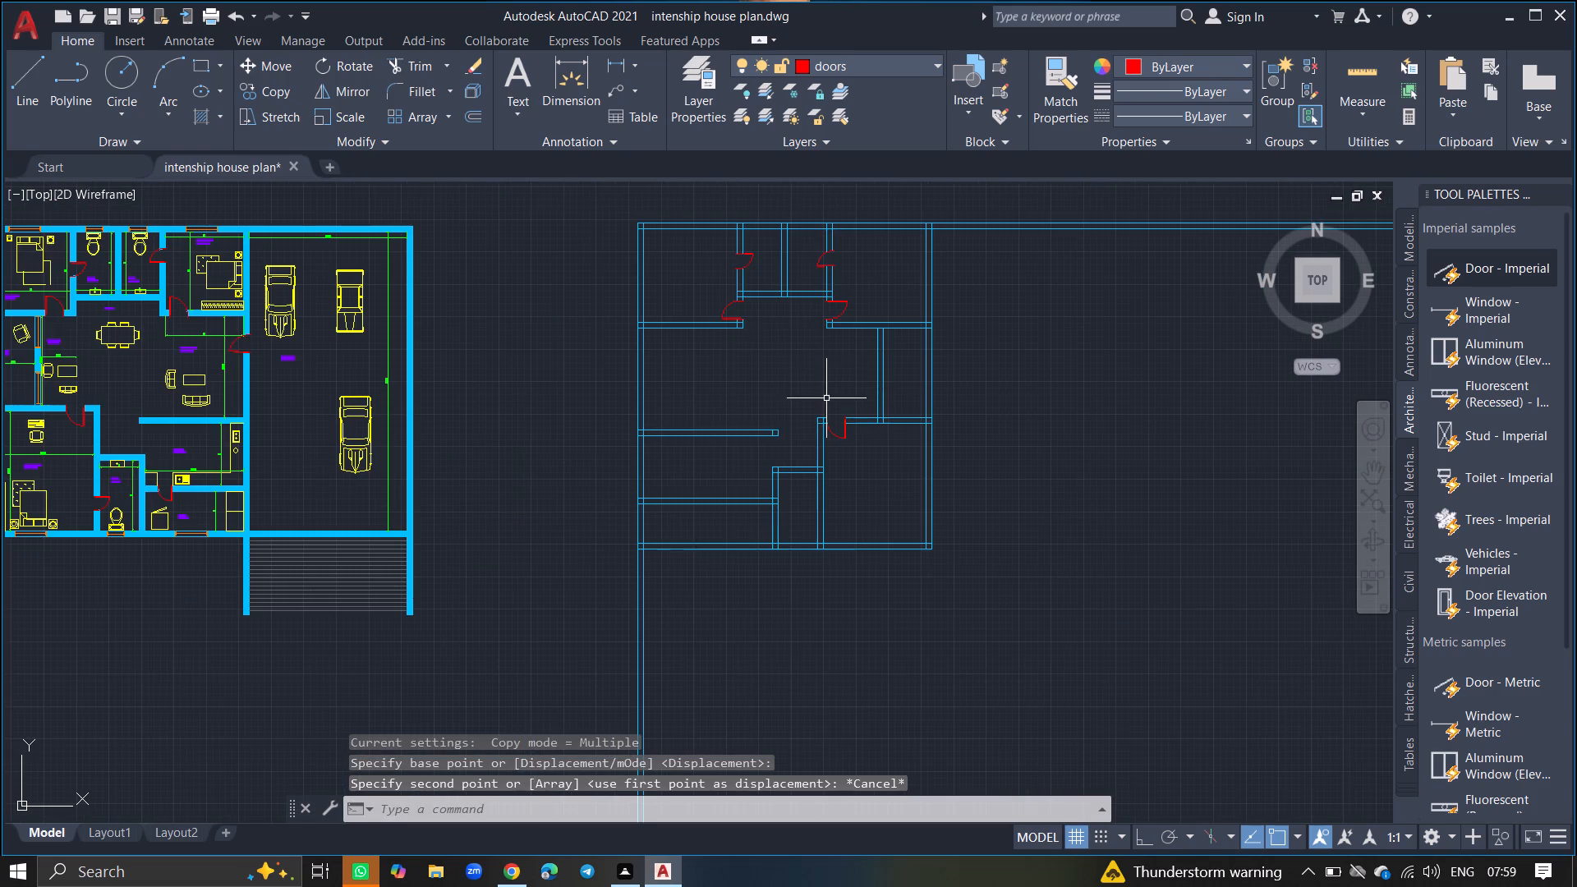
pyautogui.click(822, 255)
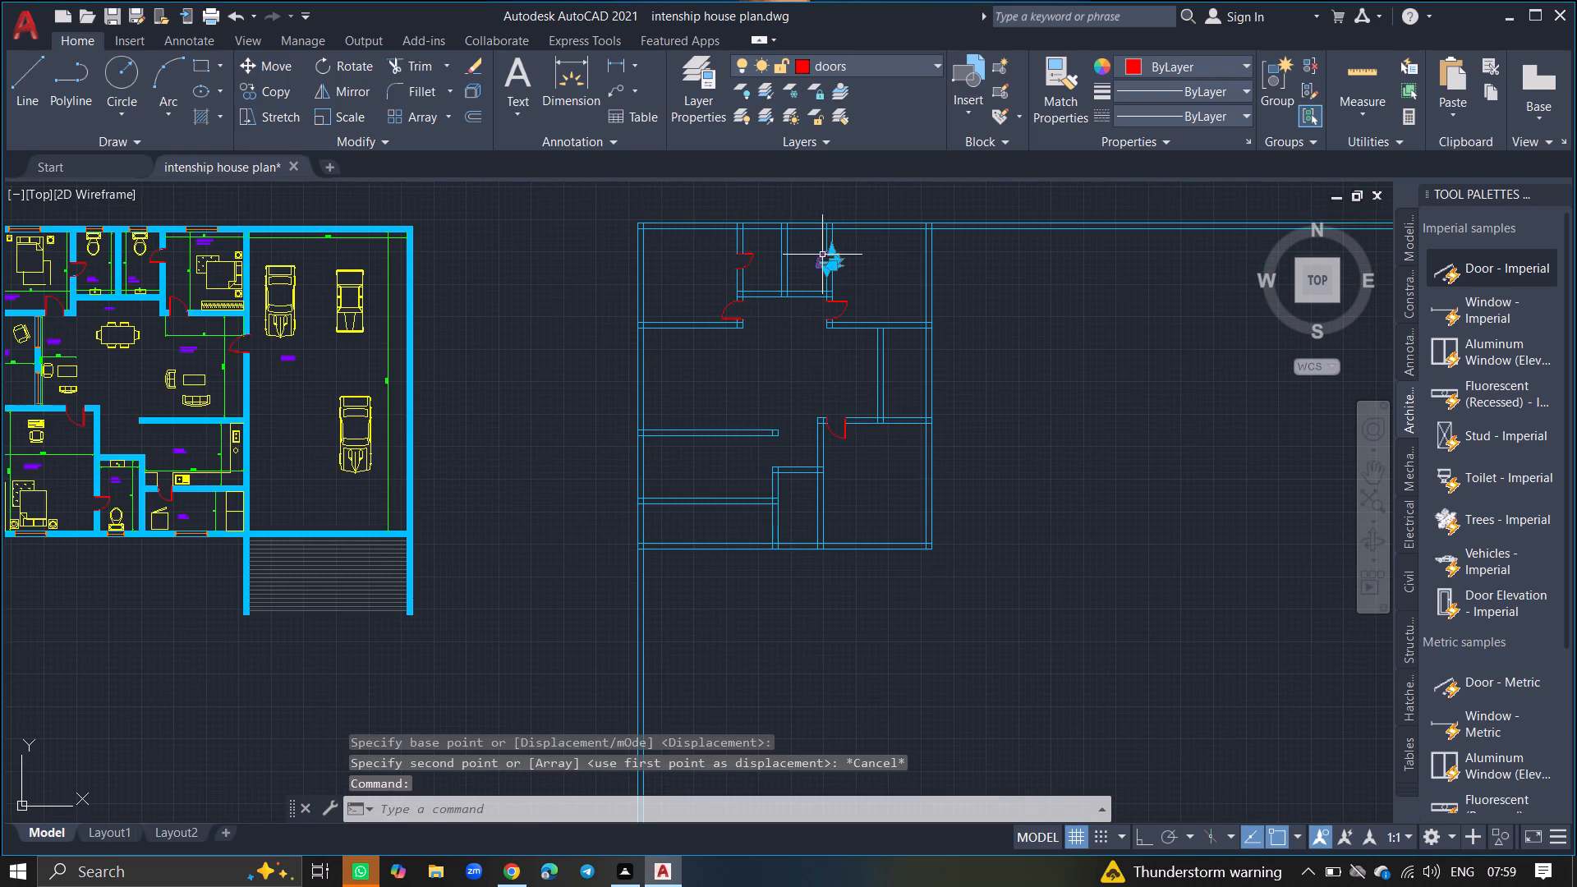
pyautogui.write('COPY')
pyautogui.press('Return')
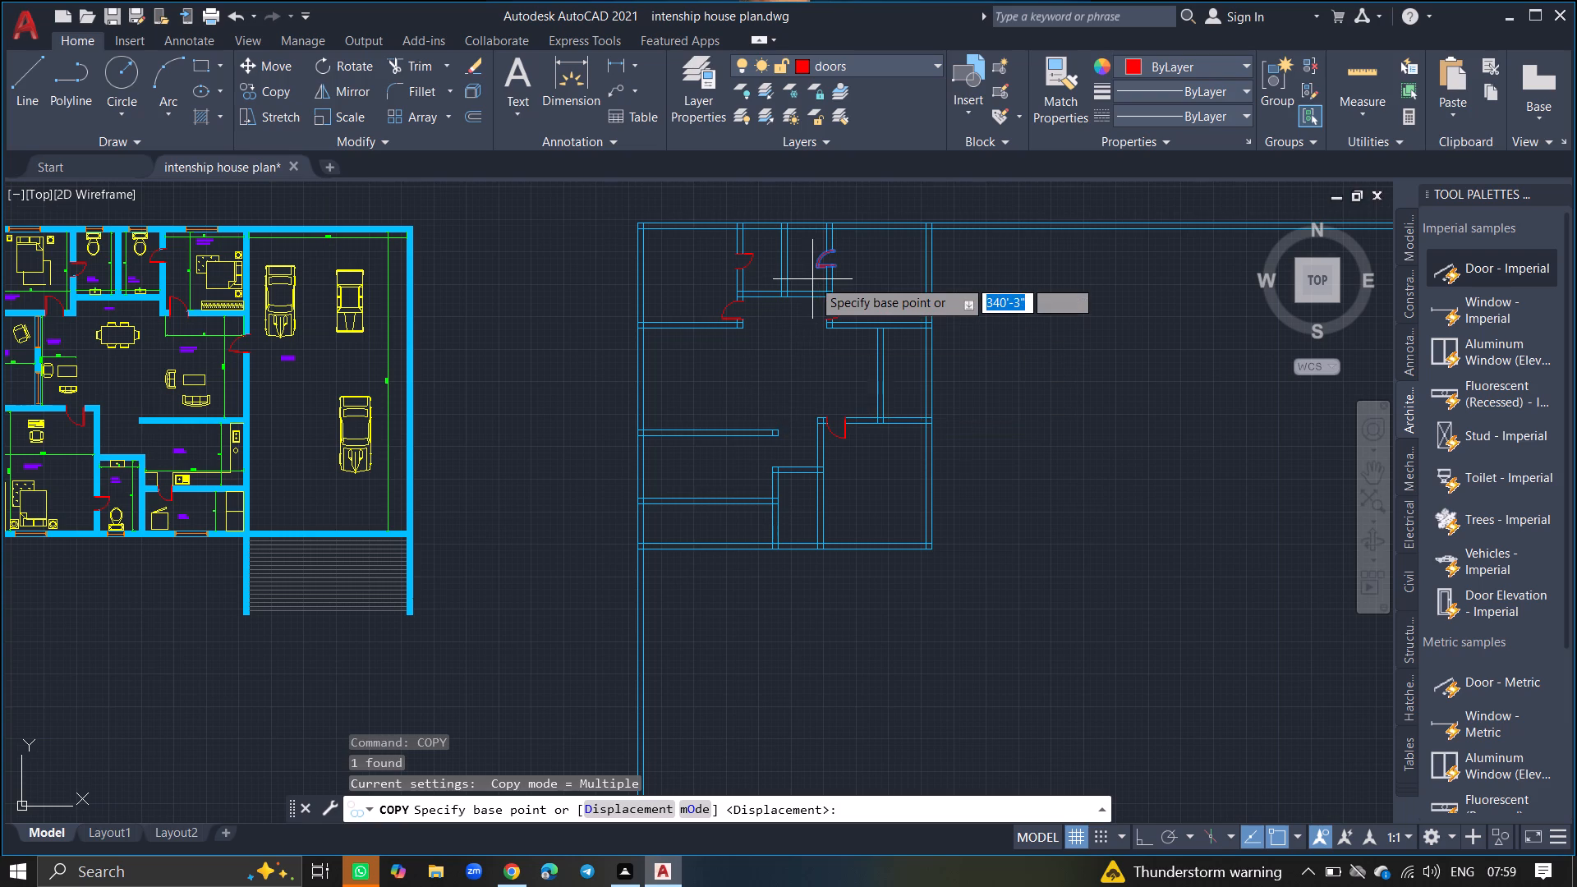
pyautogui.click(816, 269)
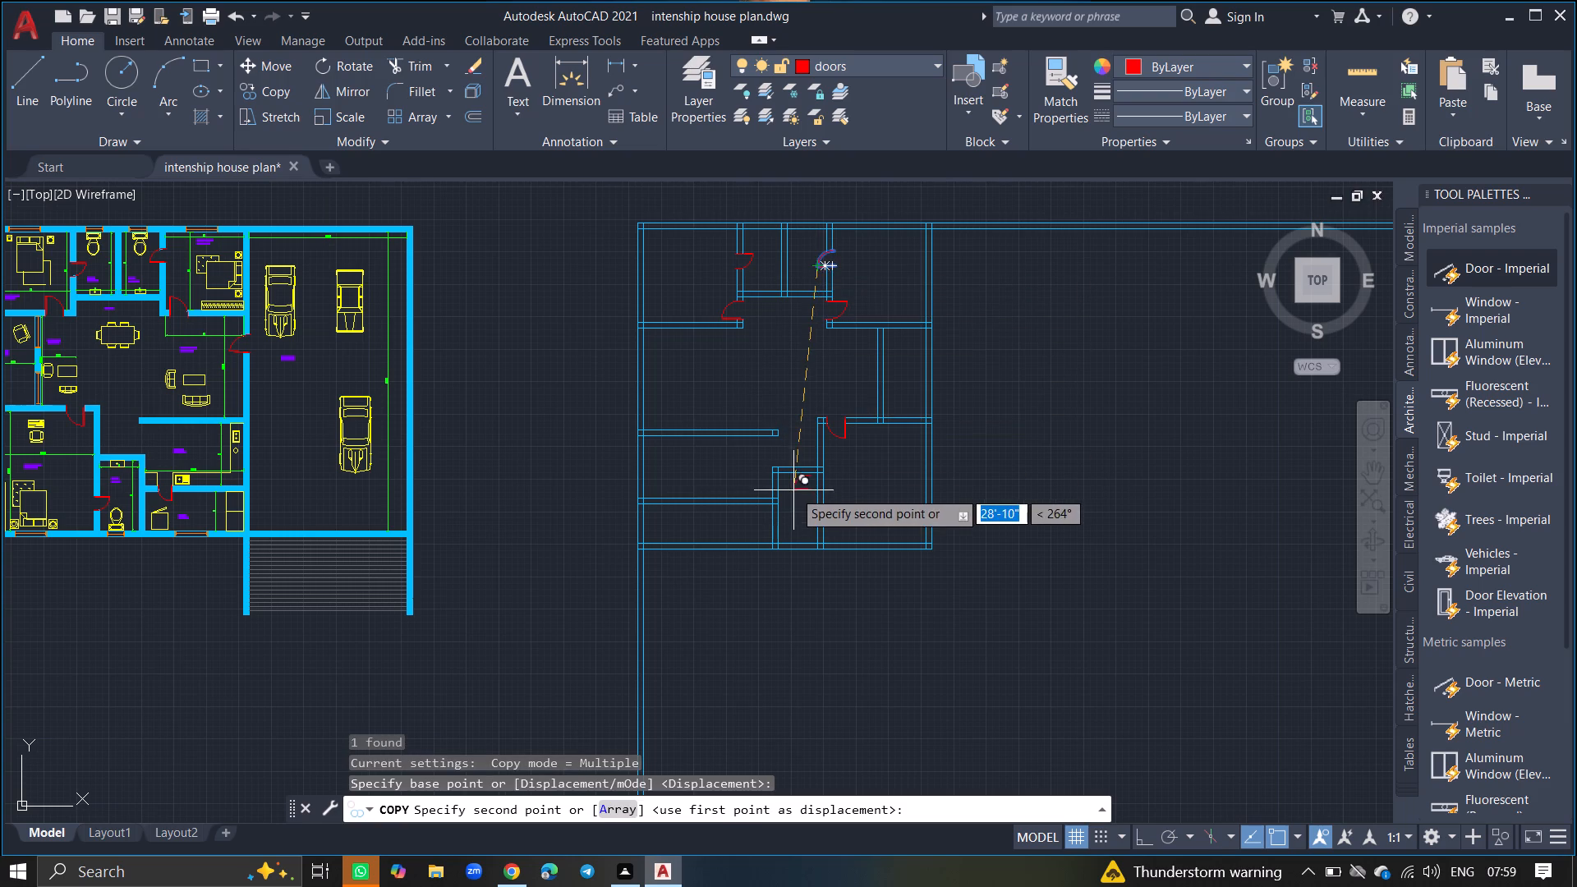
pyautogui.keyDown('ctrl'); pyautogui.scroll(5, 802, 547); pyautogui.keyUp('ctrl')
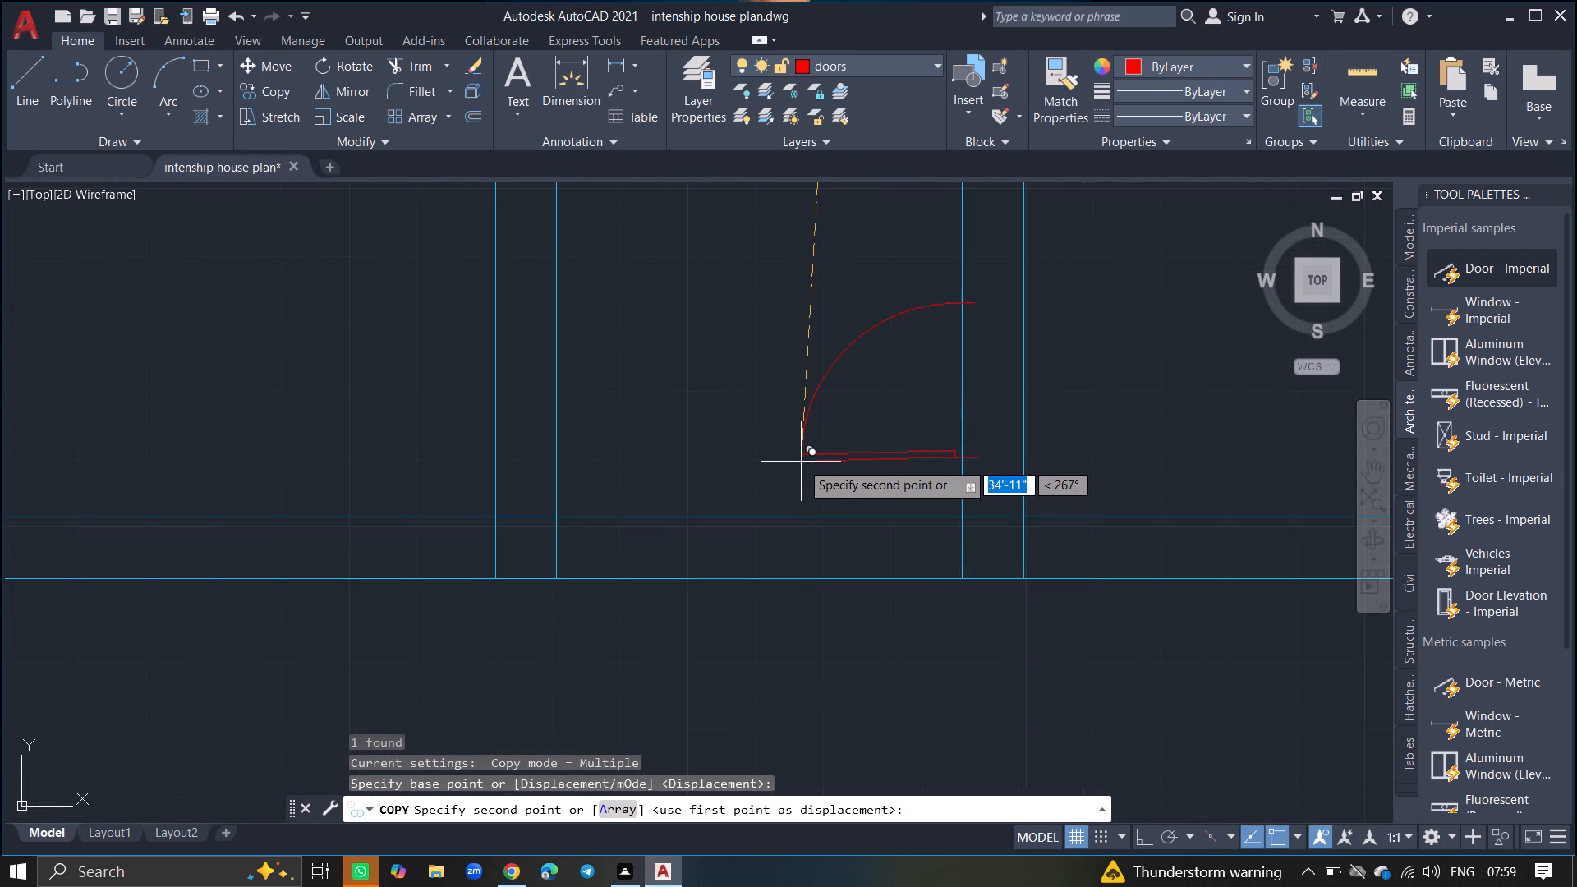
pyautogui.keyDown('ctrl'); pyautogui.scroll(-5, 801, 462); pyautogui.keyUp('ctrl')
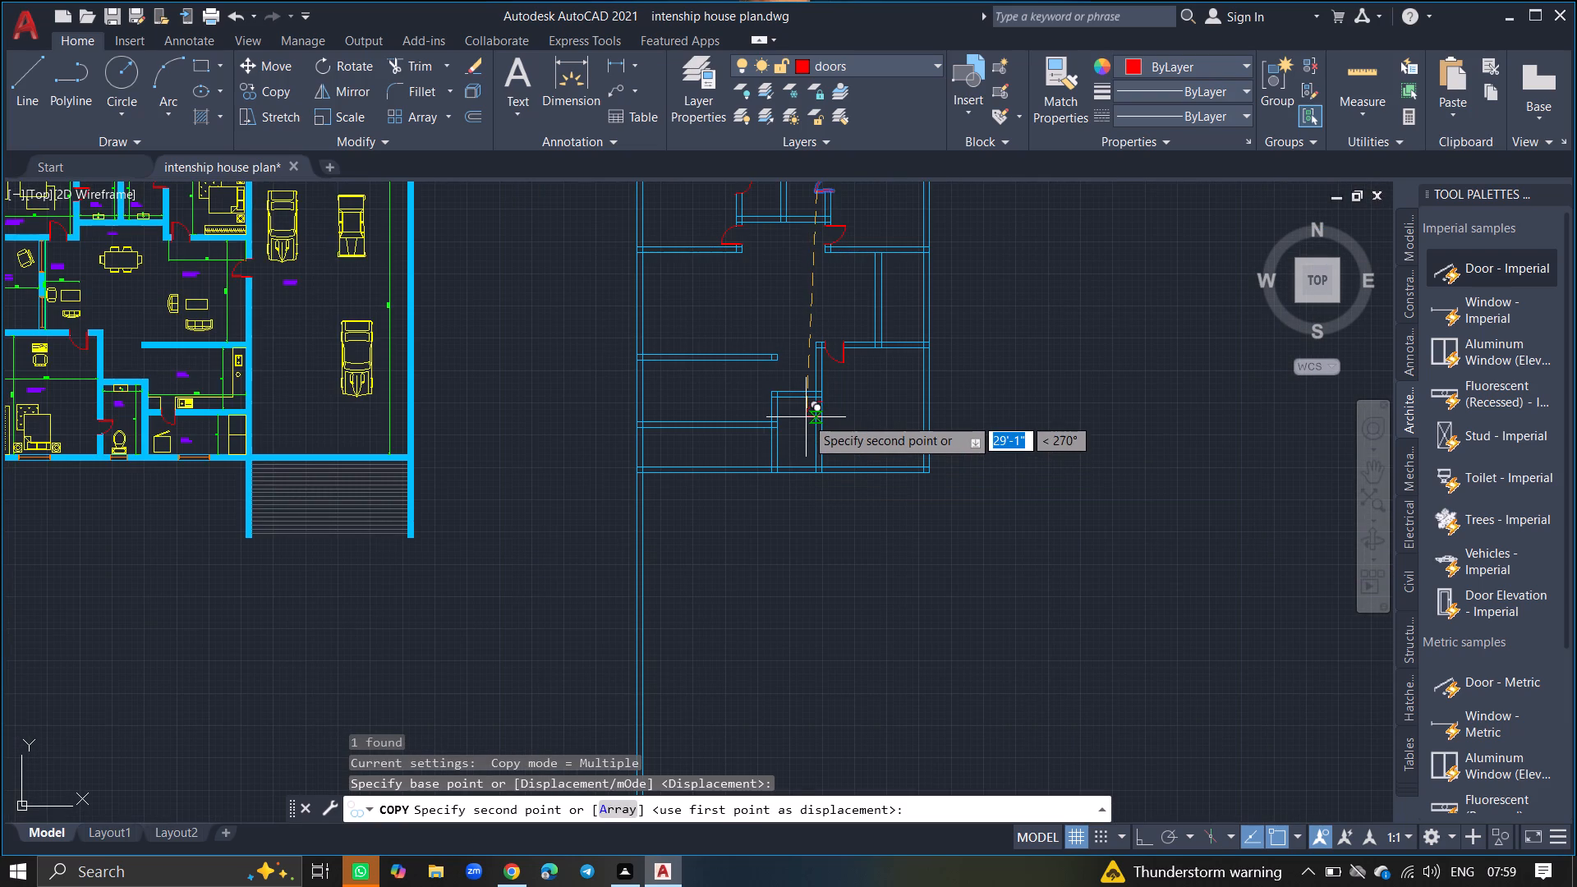
pyautogui.keyDown('ctrl'); pyautogui.scroll(6, 806, 417); pyautogui.keyUp('ctrl')
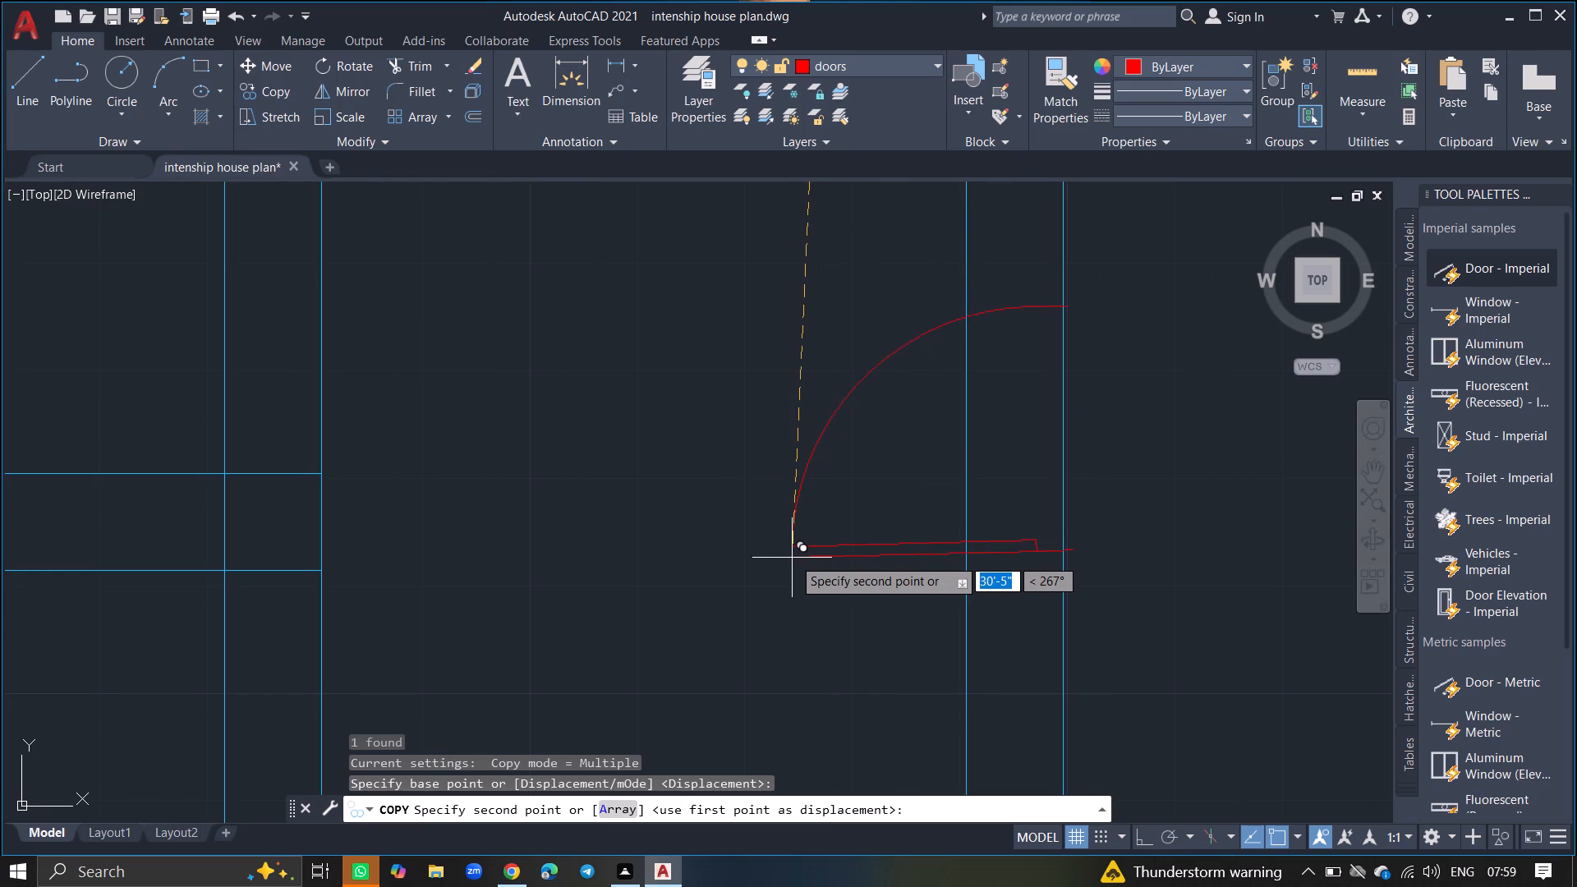
pyautogui.click(798, 558)
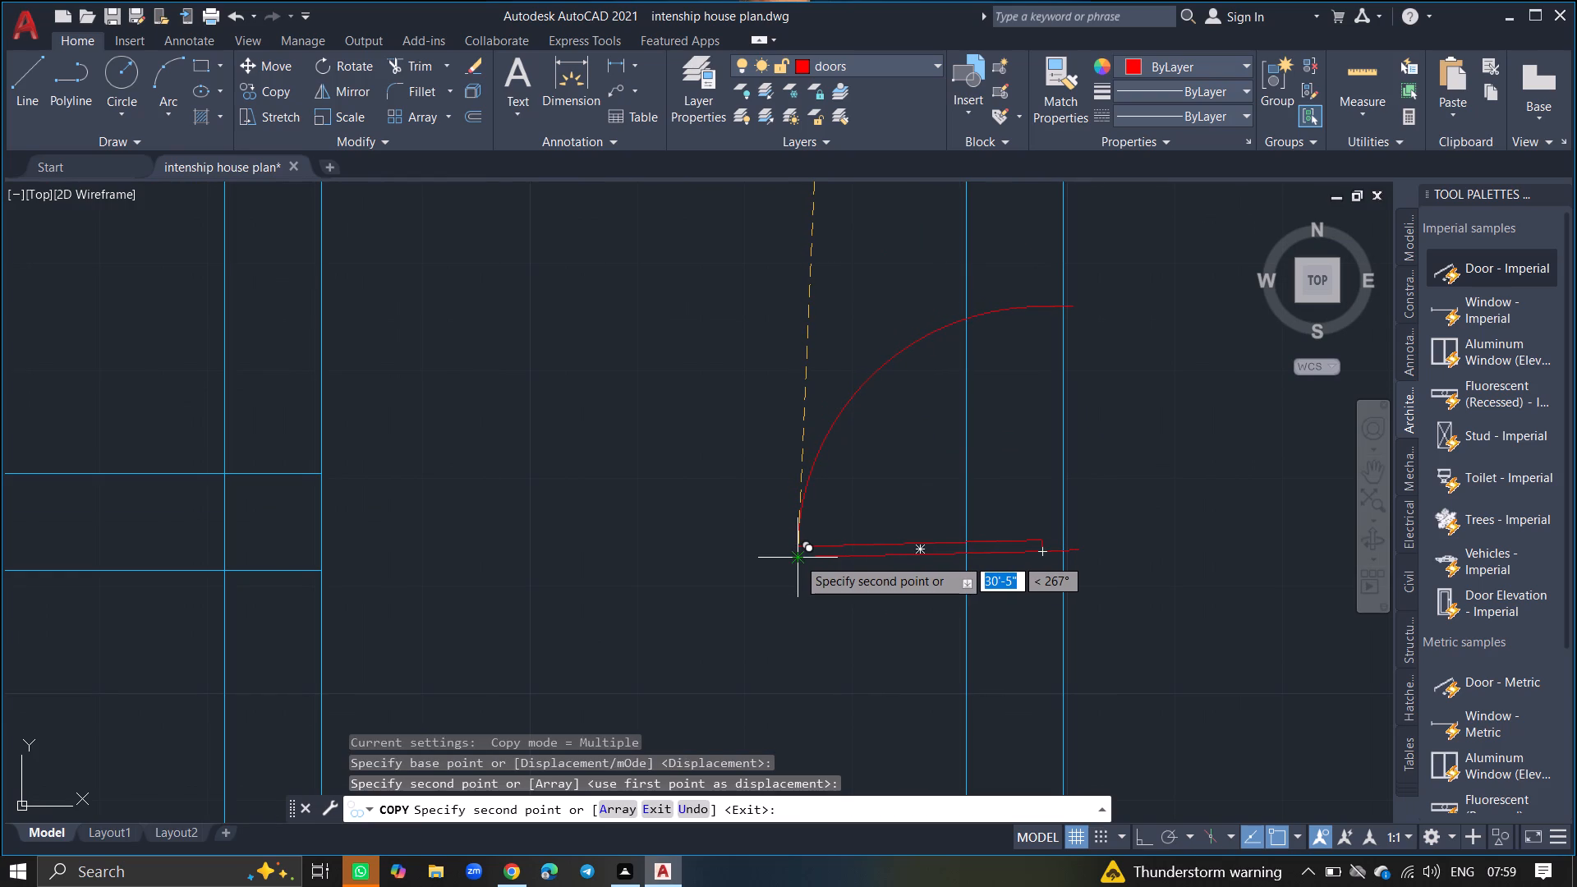
pyautogui.press('Return')
# Trim both wall lines within the lower small room's new door opening, including the remnant inside the door leaf.
pyautogui.keyDown('ctrl'); pyautogui.scroll(-4, 798, 558); pyautogui.keyUp('ctrl')
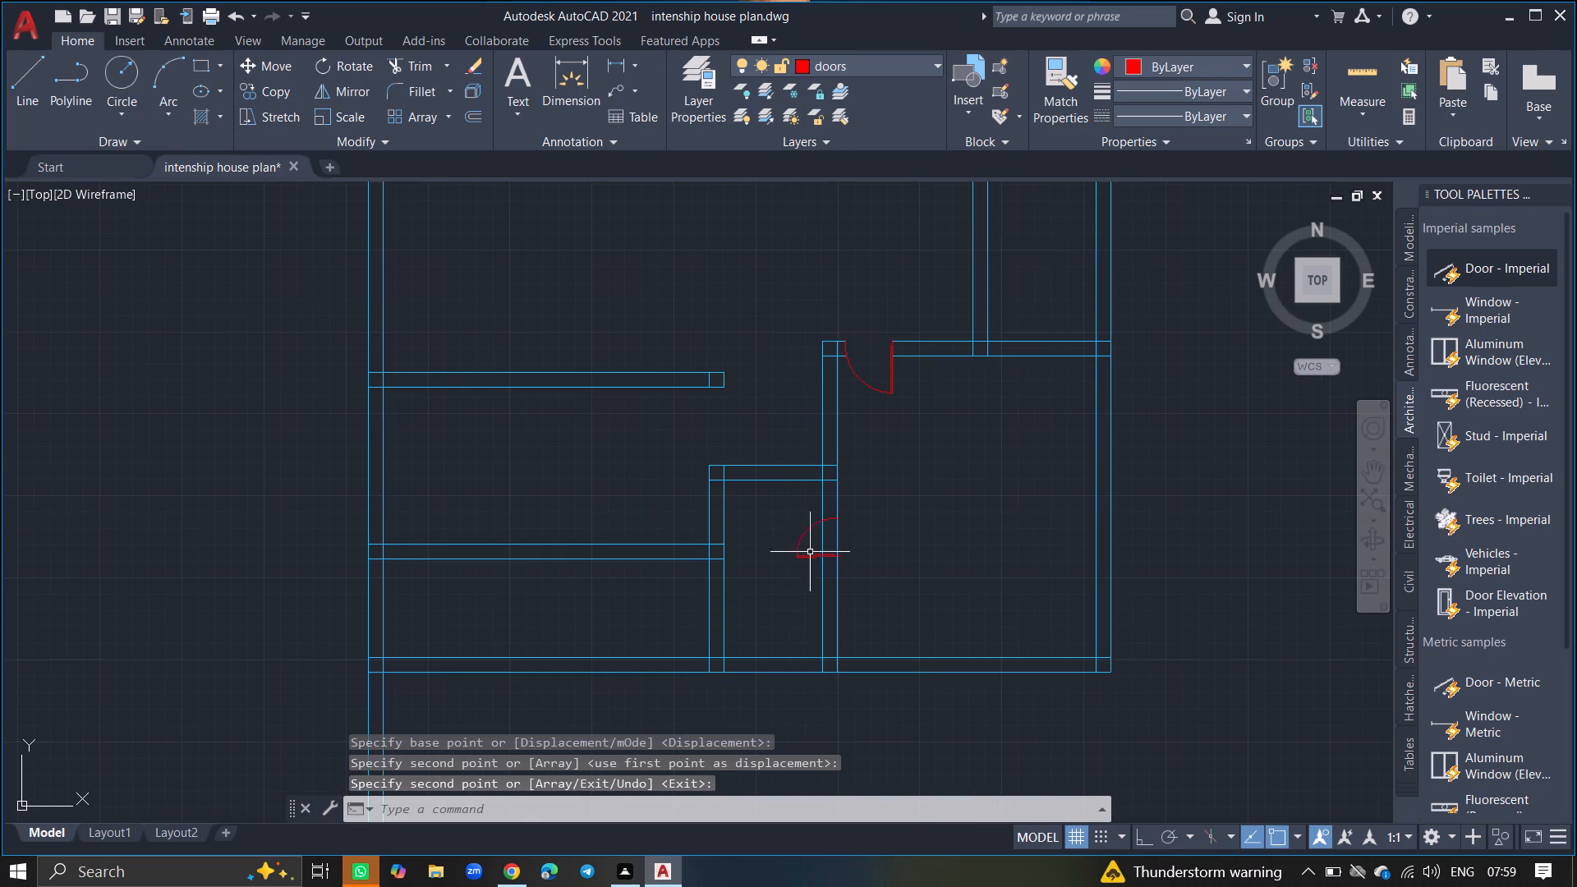
pyautogui.keyDown('ctrl'); pyautogui.scroll(3, 821, 530); pyautogui.keyUp('ctrl')
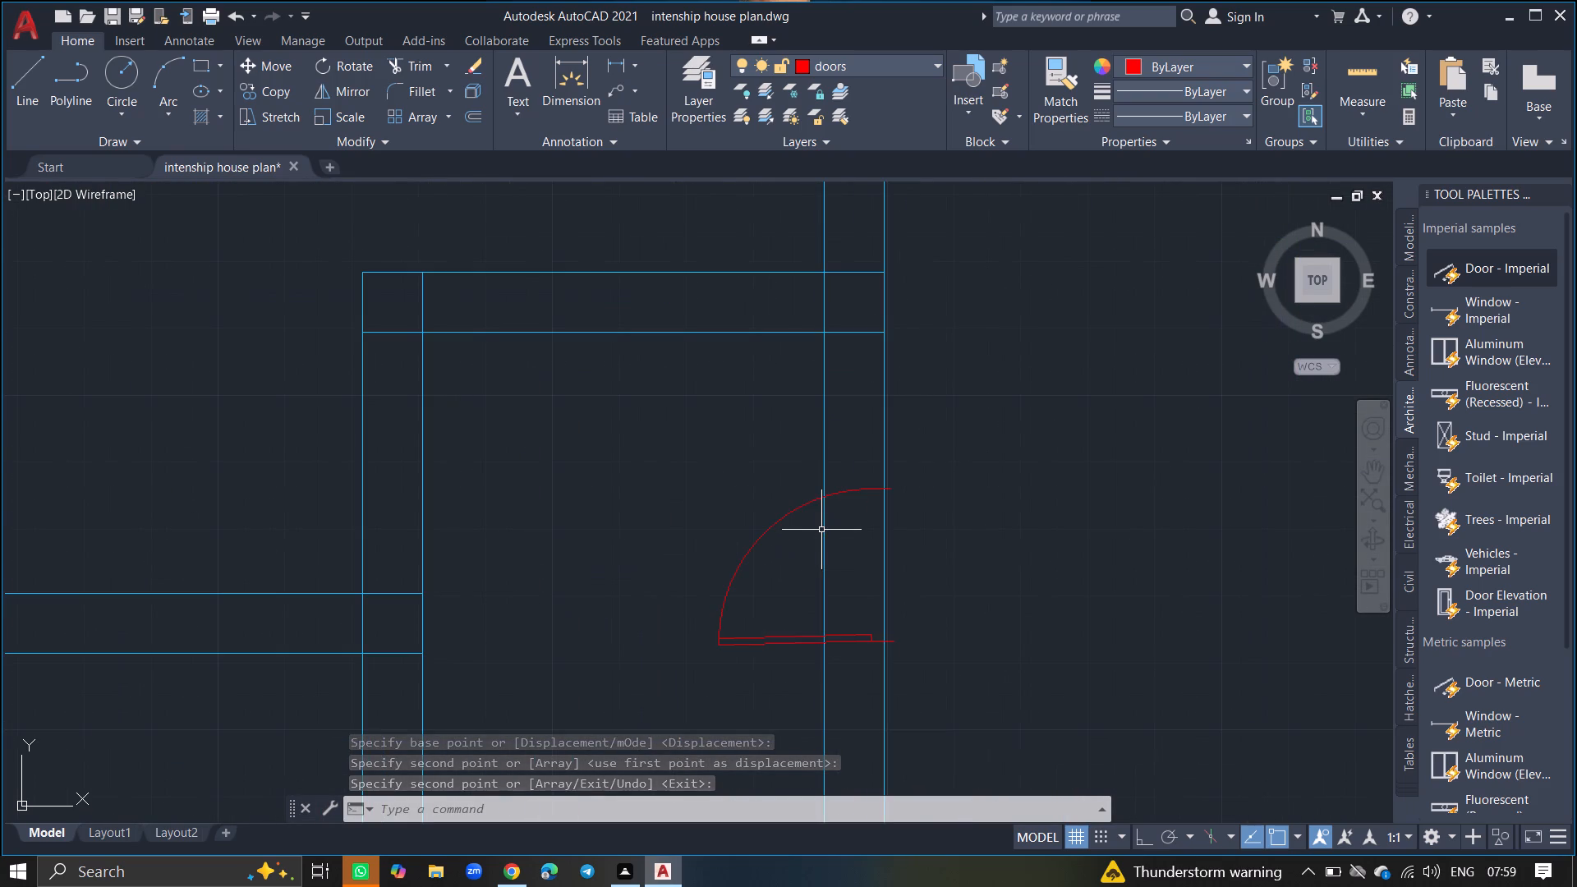
pyautogui.write('TRIM')
pyautogui.press('Return')
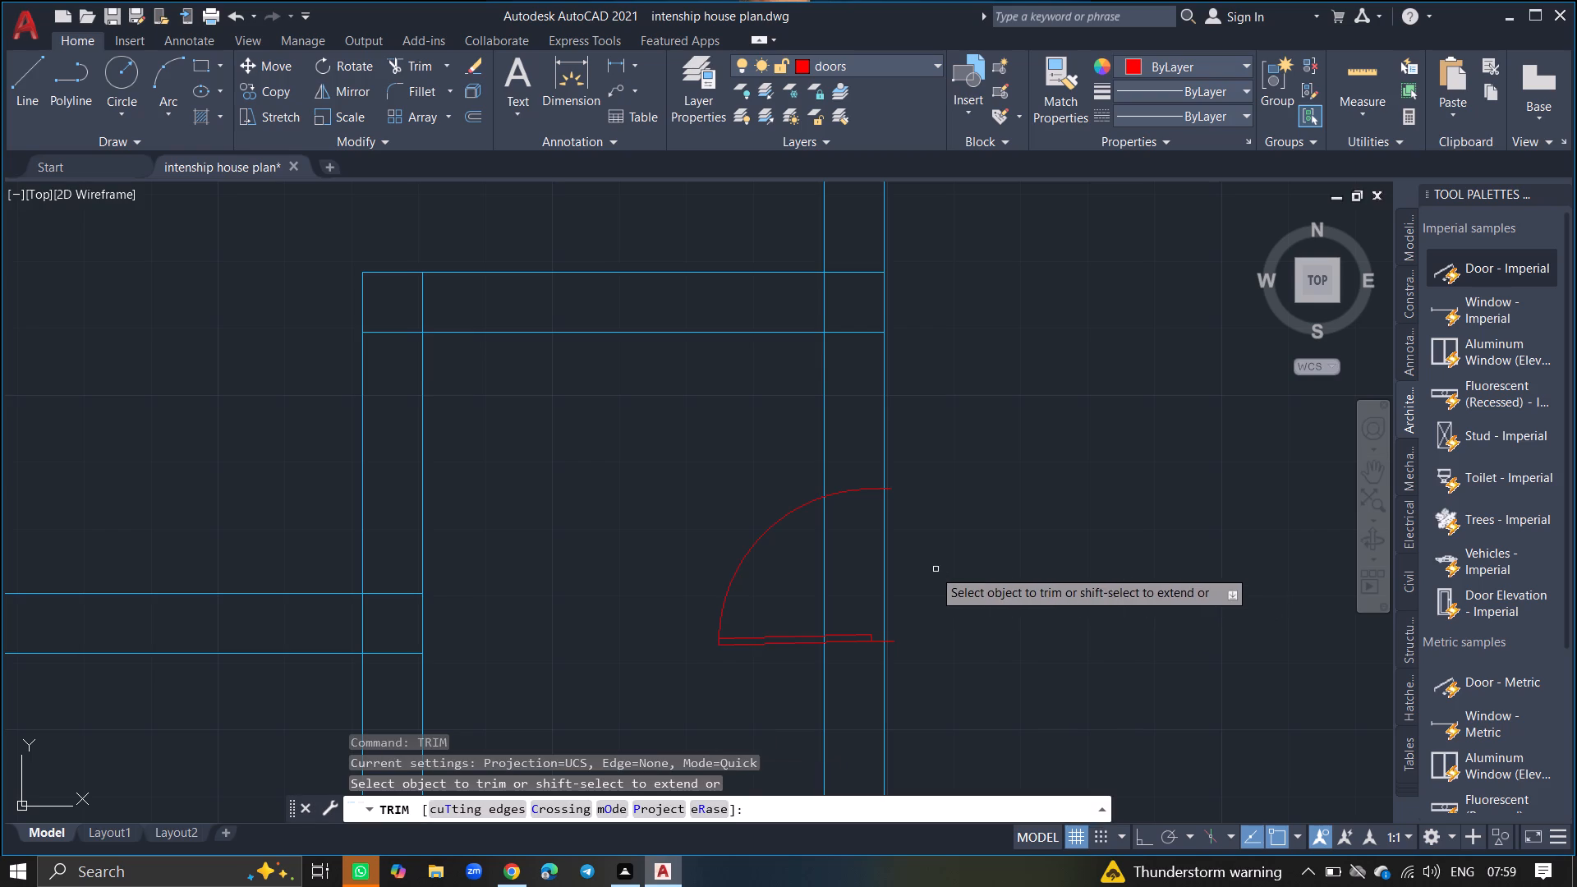
pyautogui.click(881, 585)
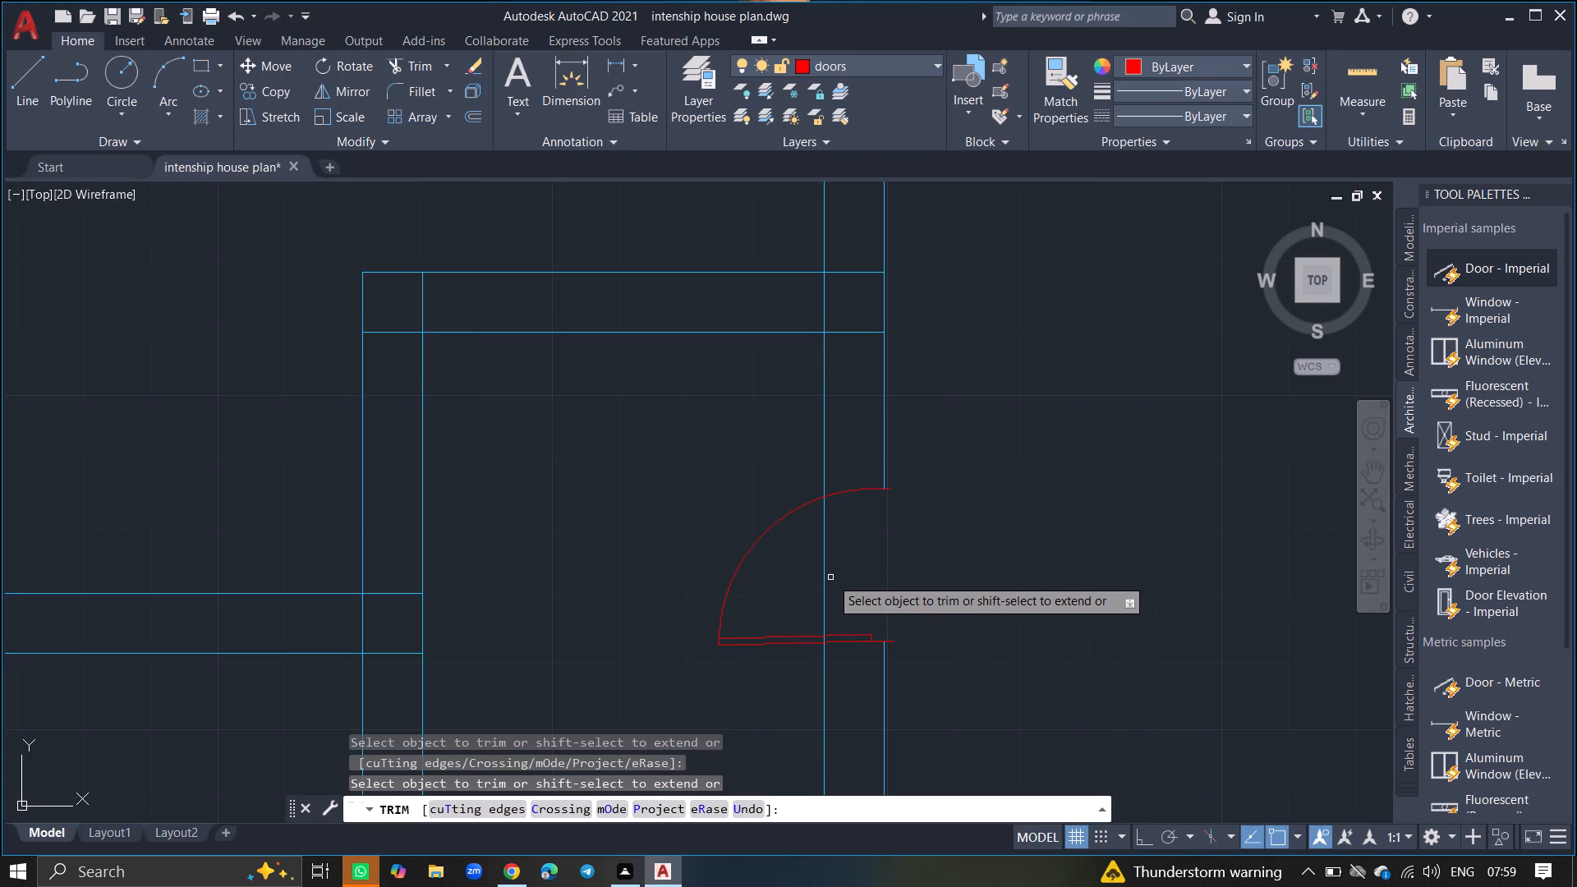
pyautogui.click(823, 581)
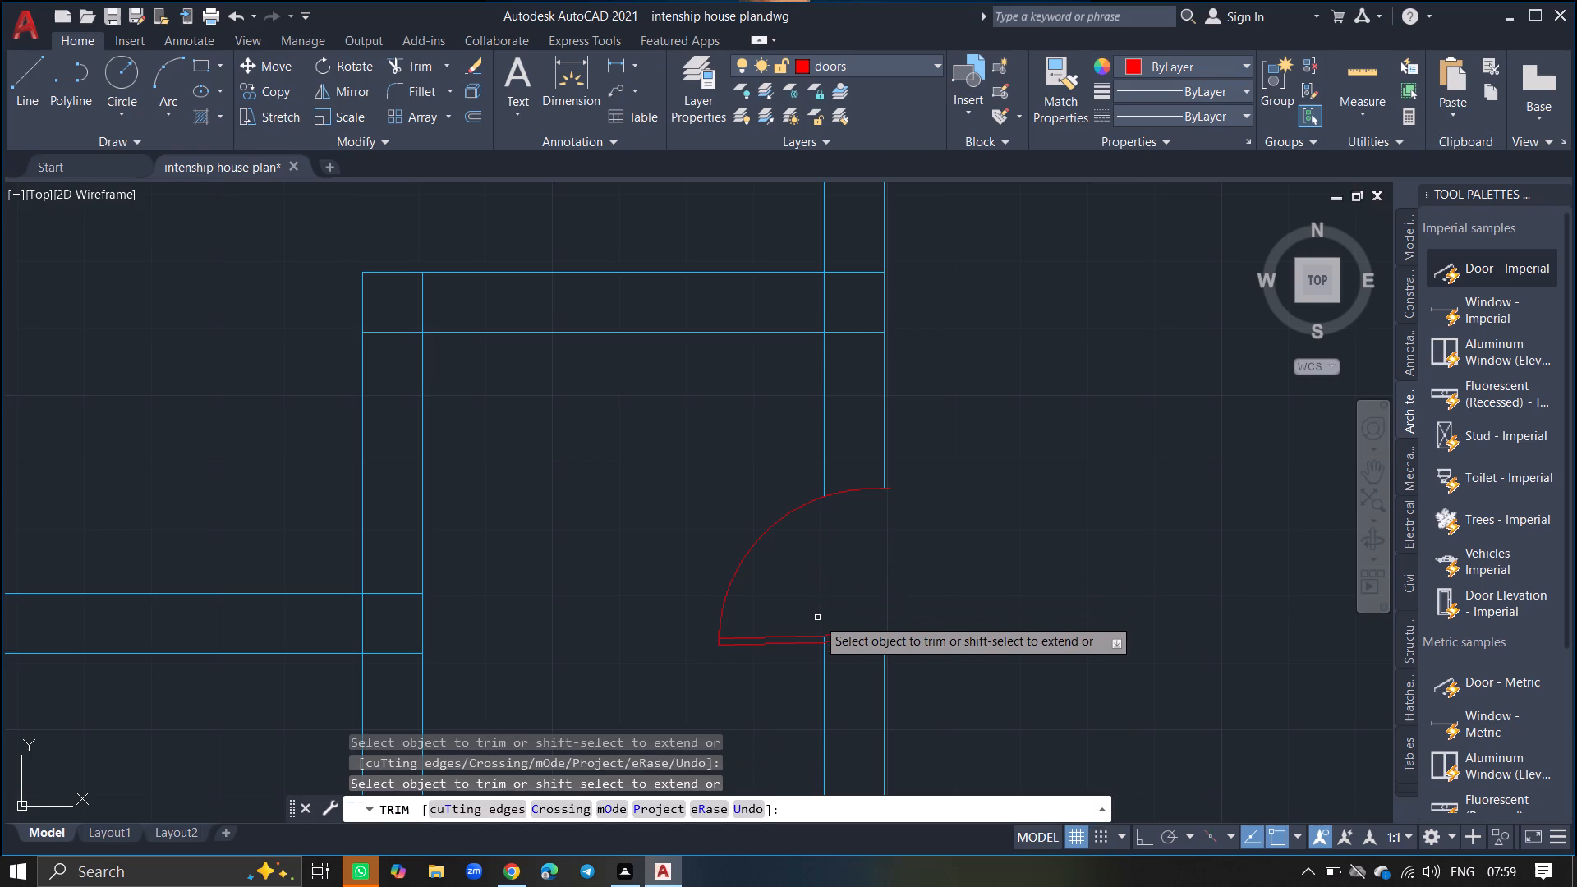
pyautogui.keyDown('ctrl'); pyautogui.scroll(5, 817, 618); pyautogui.keyUp('ctrl')
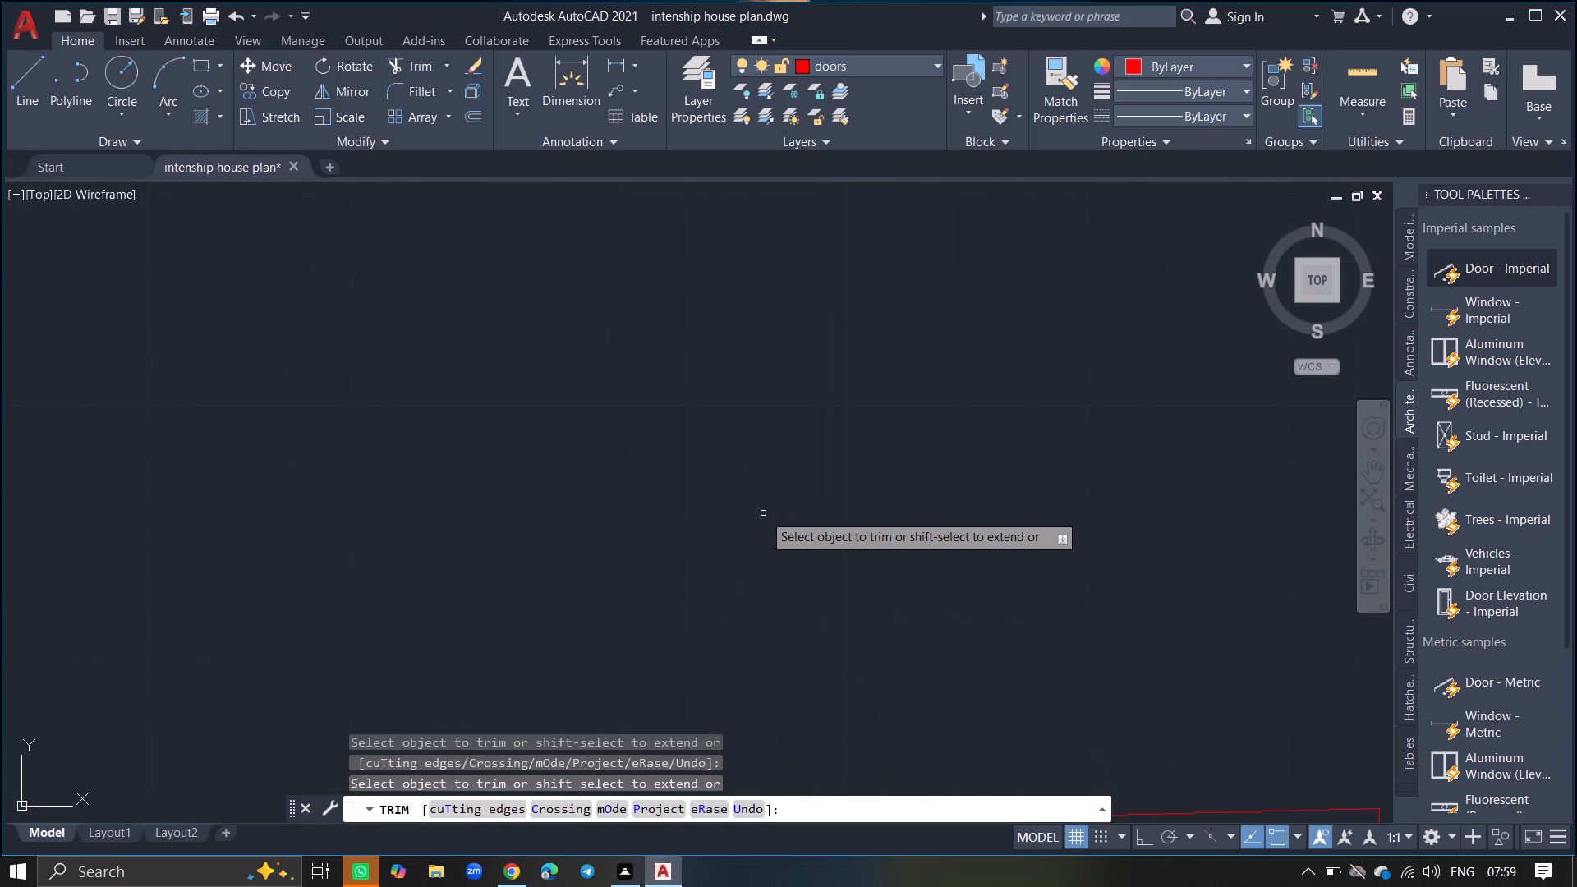
pyautogui.keyDown('ctrl'); pyautogui.scroll(-2, 763, 513); pyautogui.keyUp('ctrl')
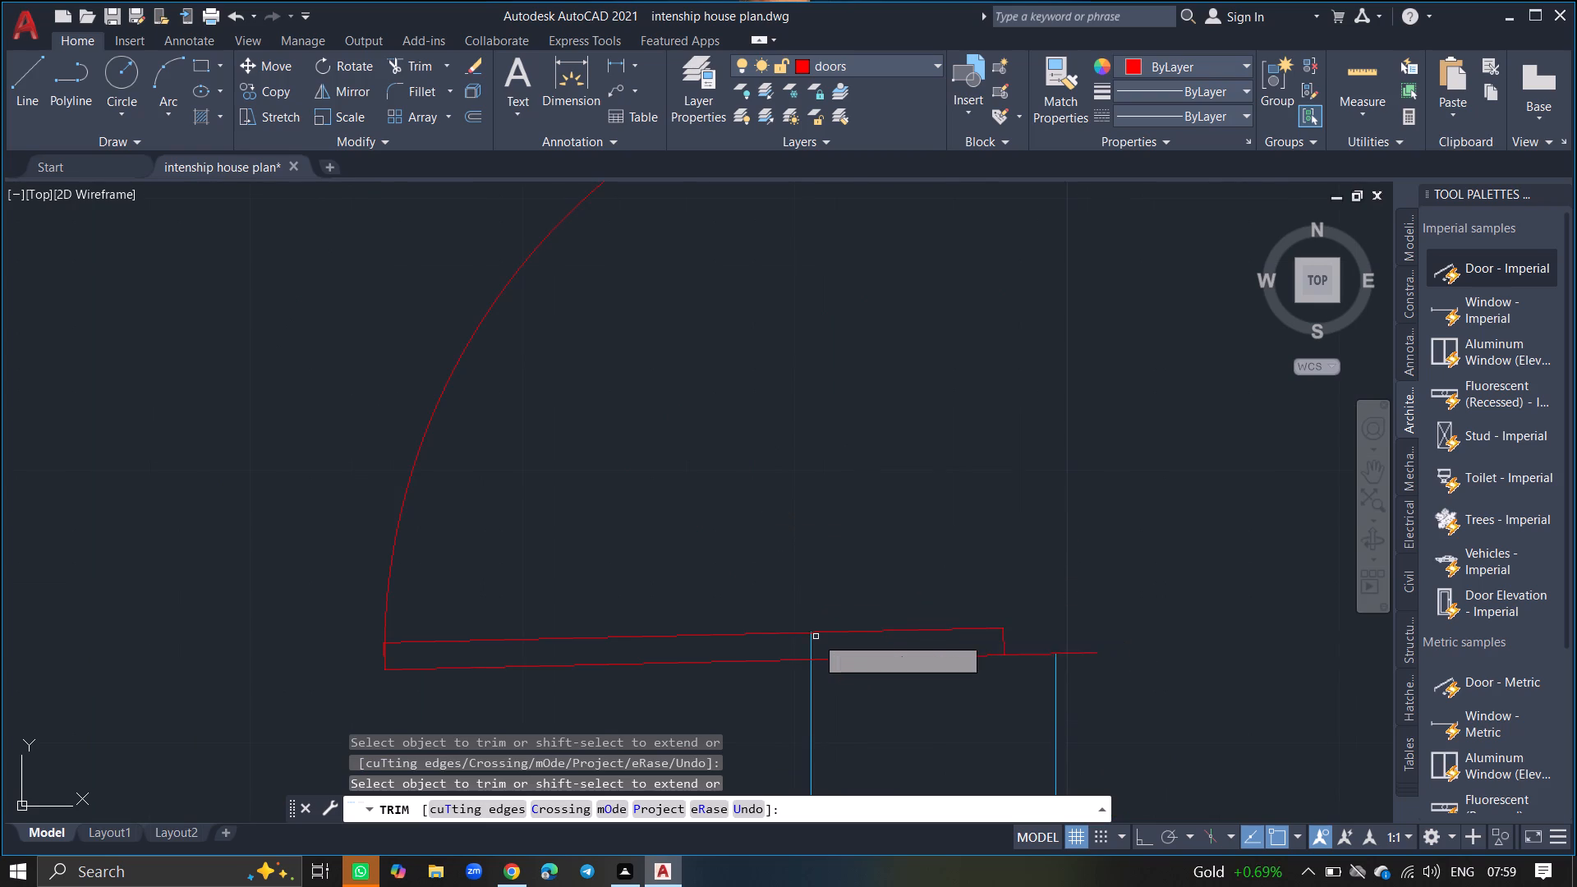
pyautogui.click(811, 637)
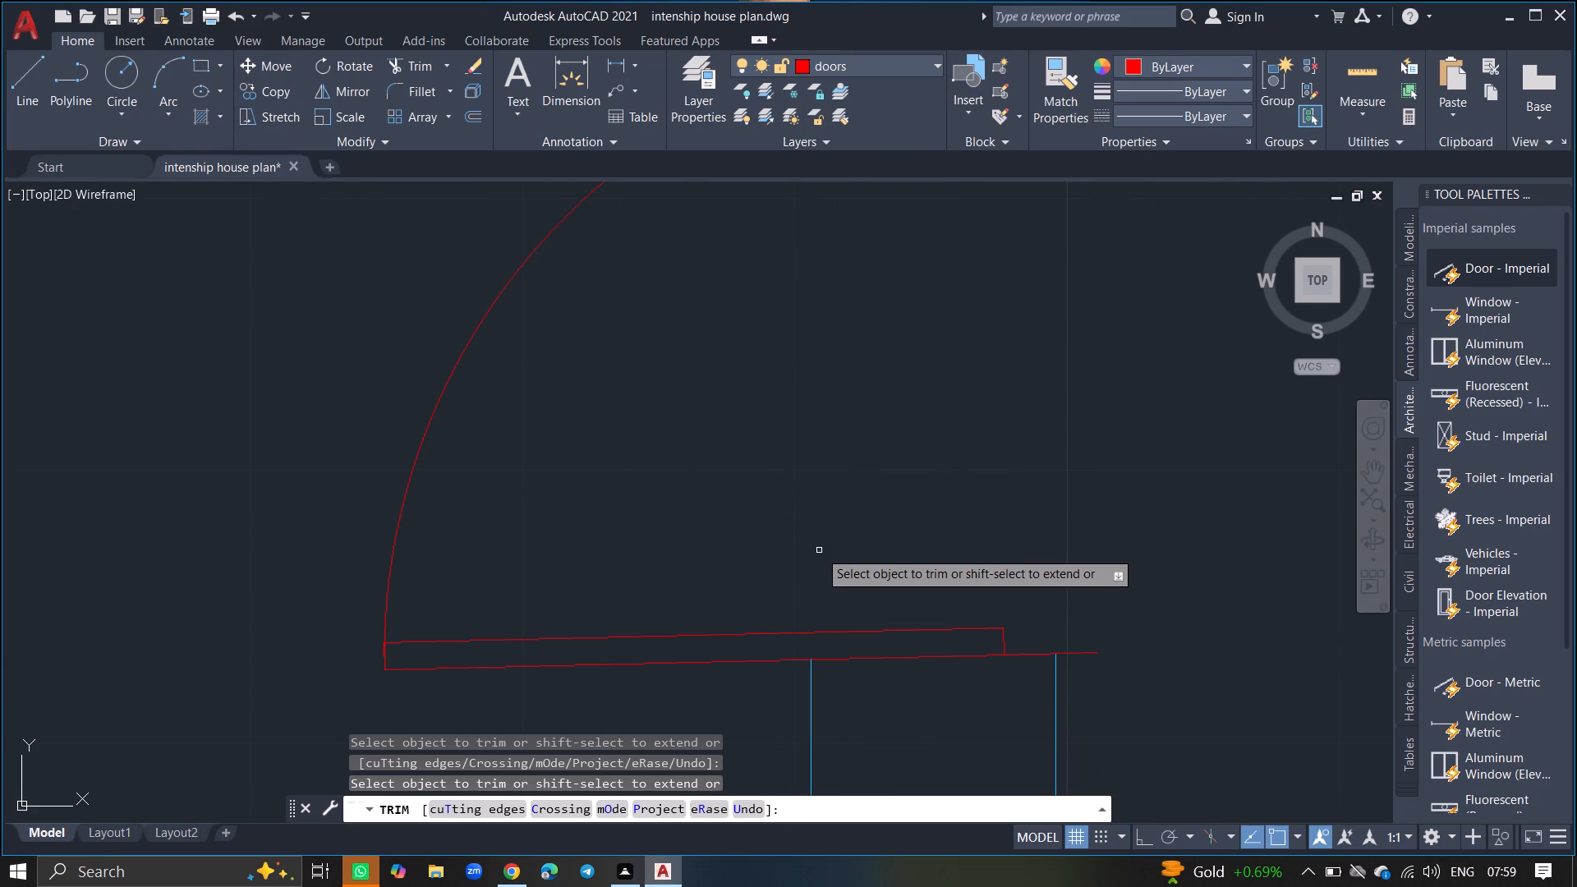
pyautogui.press('Return')
# Make the windows layer current.
pyautogui.keyDown('ctrl'); pyautogui.scroll(-4, 819, 550); pyautogui.keyUp('ctrl')
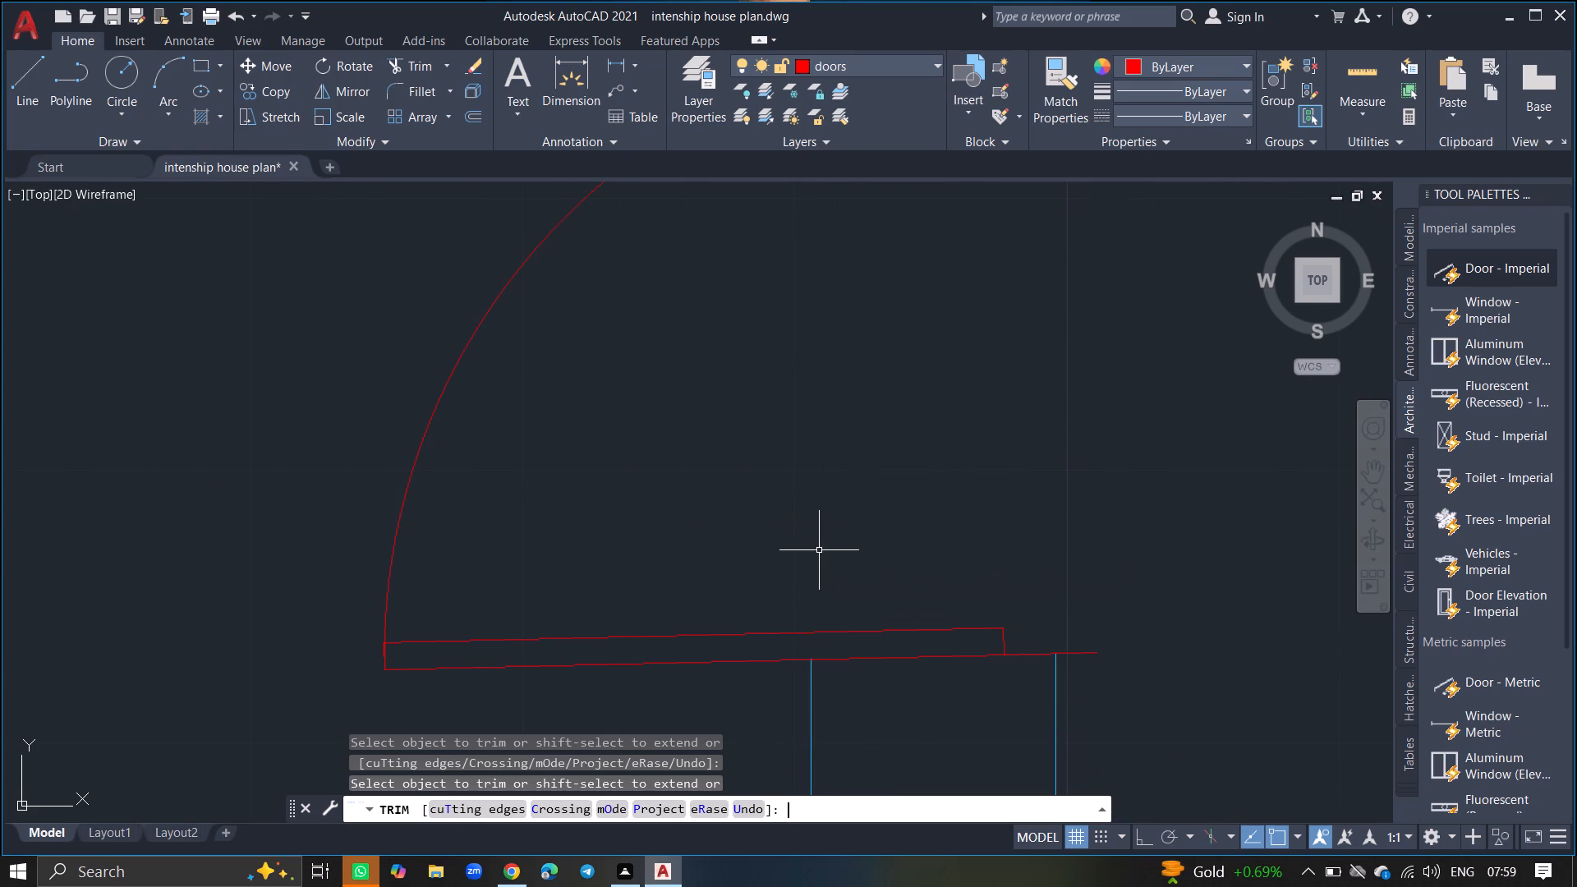
pyautogui.keyDown('ctrl'); pyautogui.scroll(-3, 819, 550); pyautogui.keyUp('ctrl')
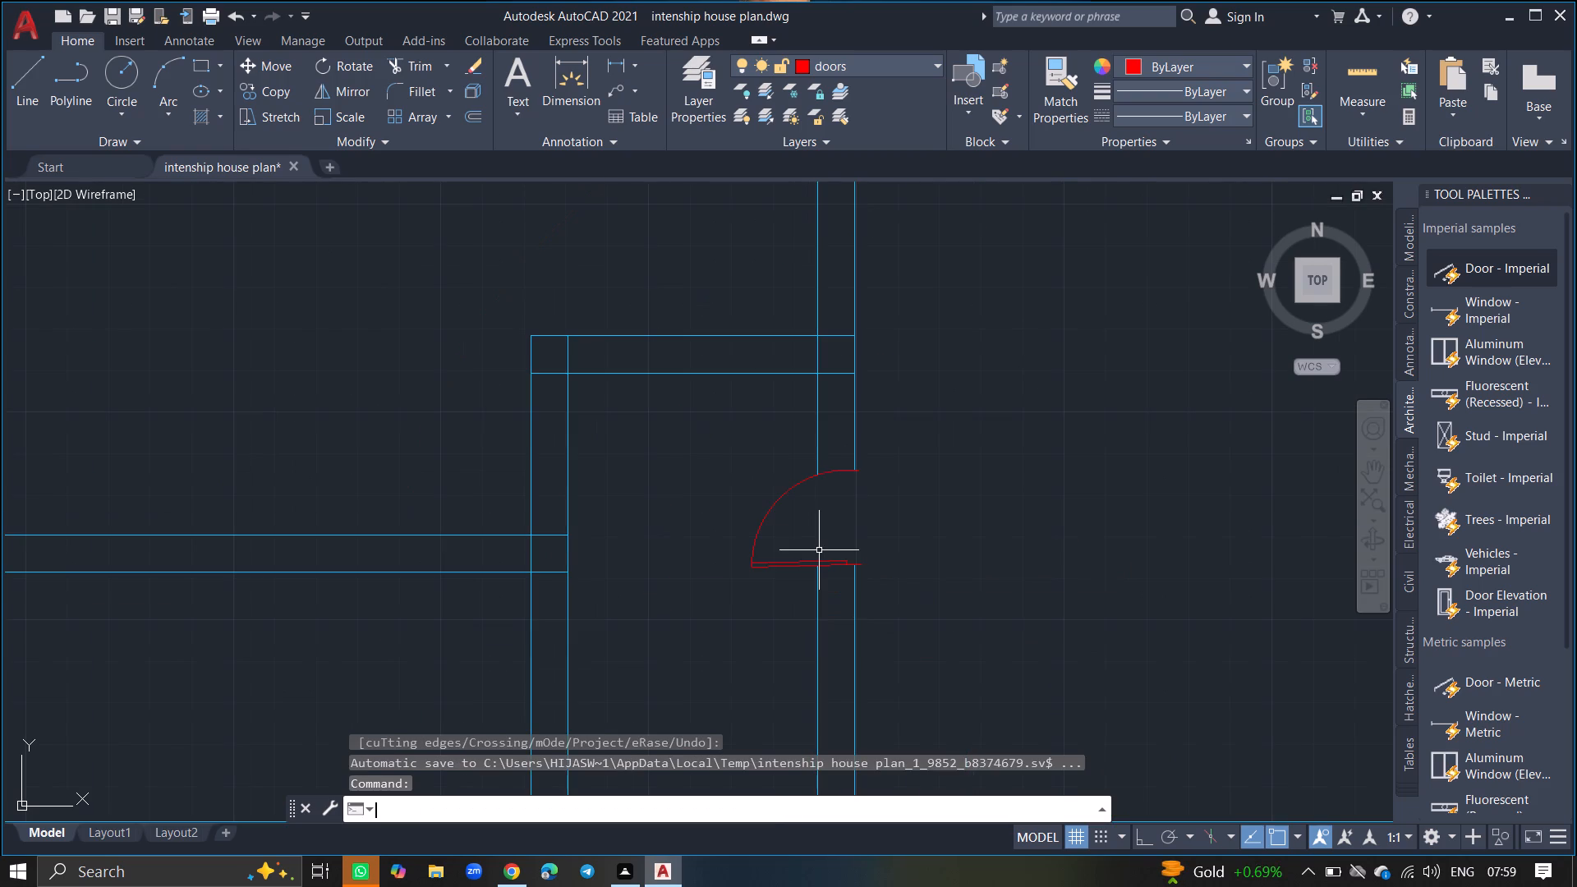
pyautogui.keyDown('ctrl'); pyautogui.scroll(-2, 819, 550); pyautogui.keyUp('ctrl')
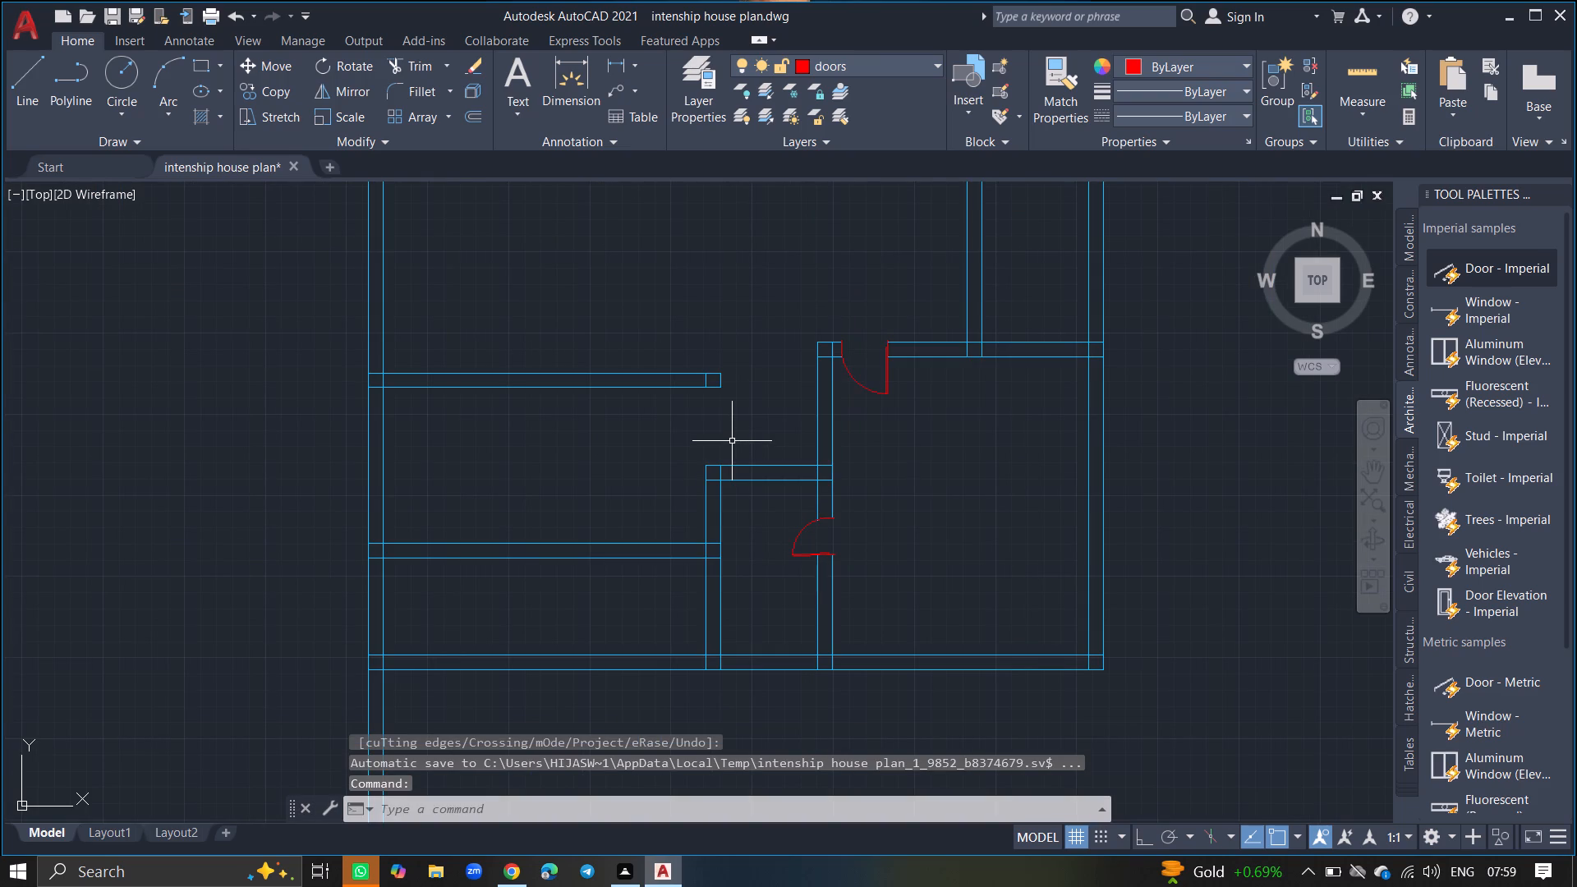
pyautogui.keyDown('ctrl'); pyautogui.scroll(-2, 732, 441); pyautogui.keyUp('ctrl')
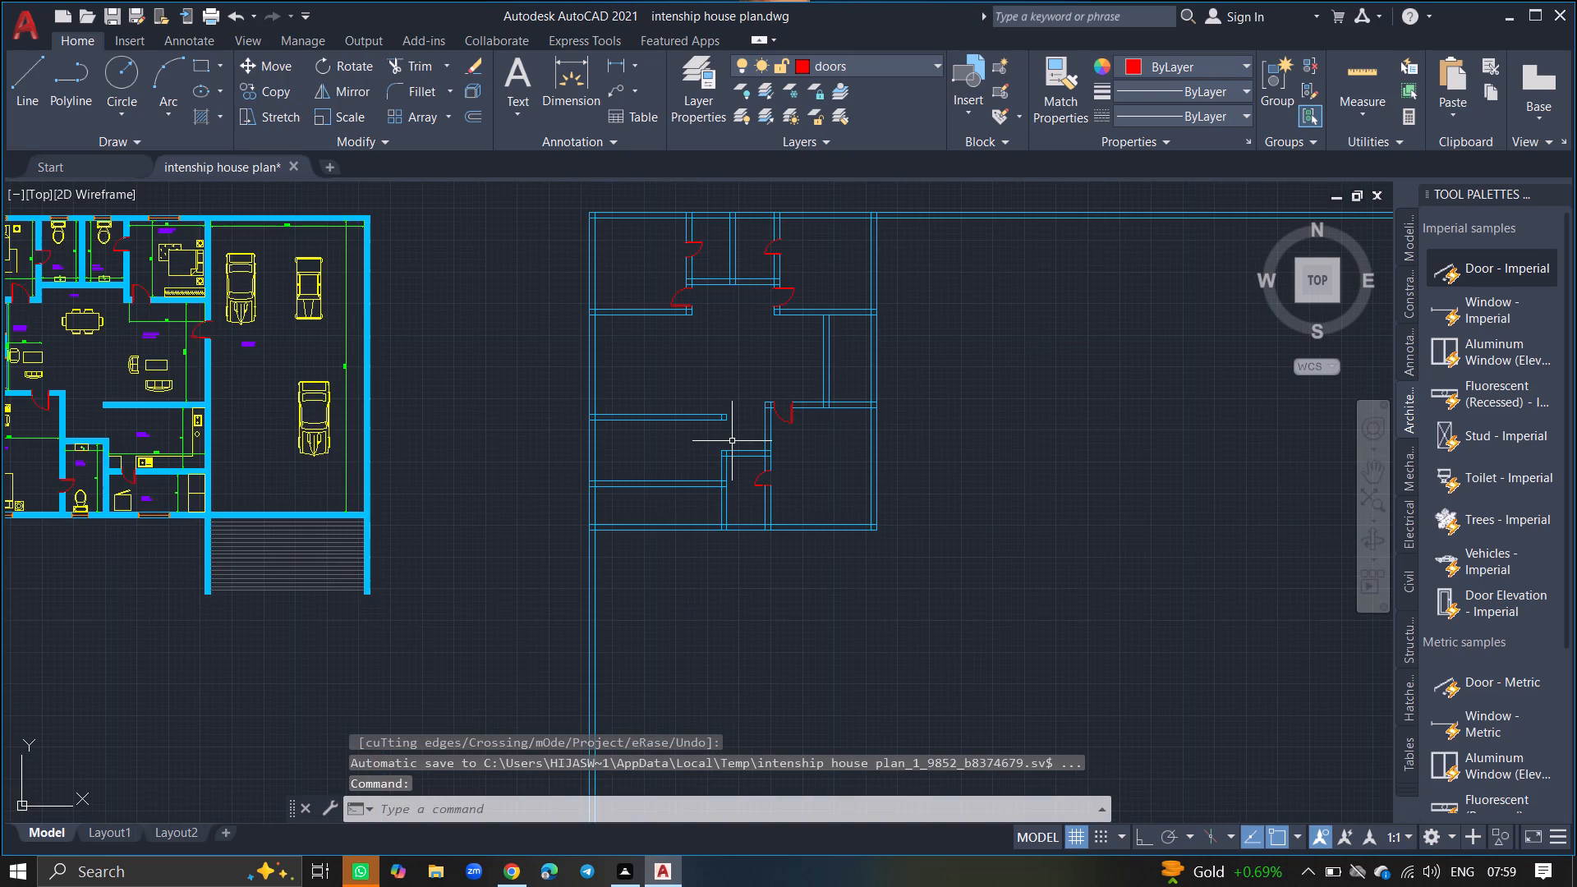
pyautogui.click(706, 99)
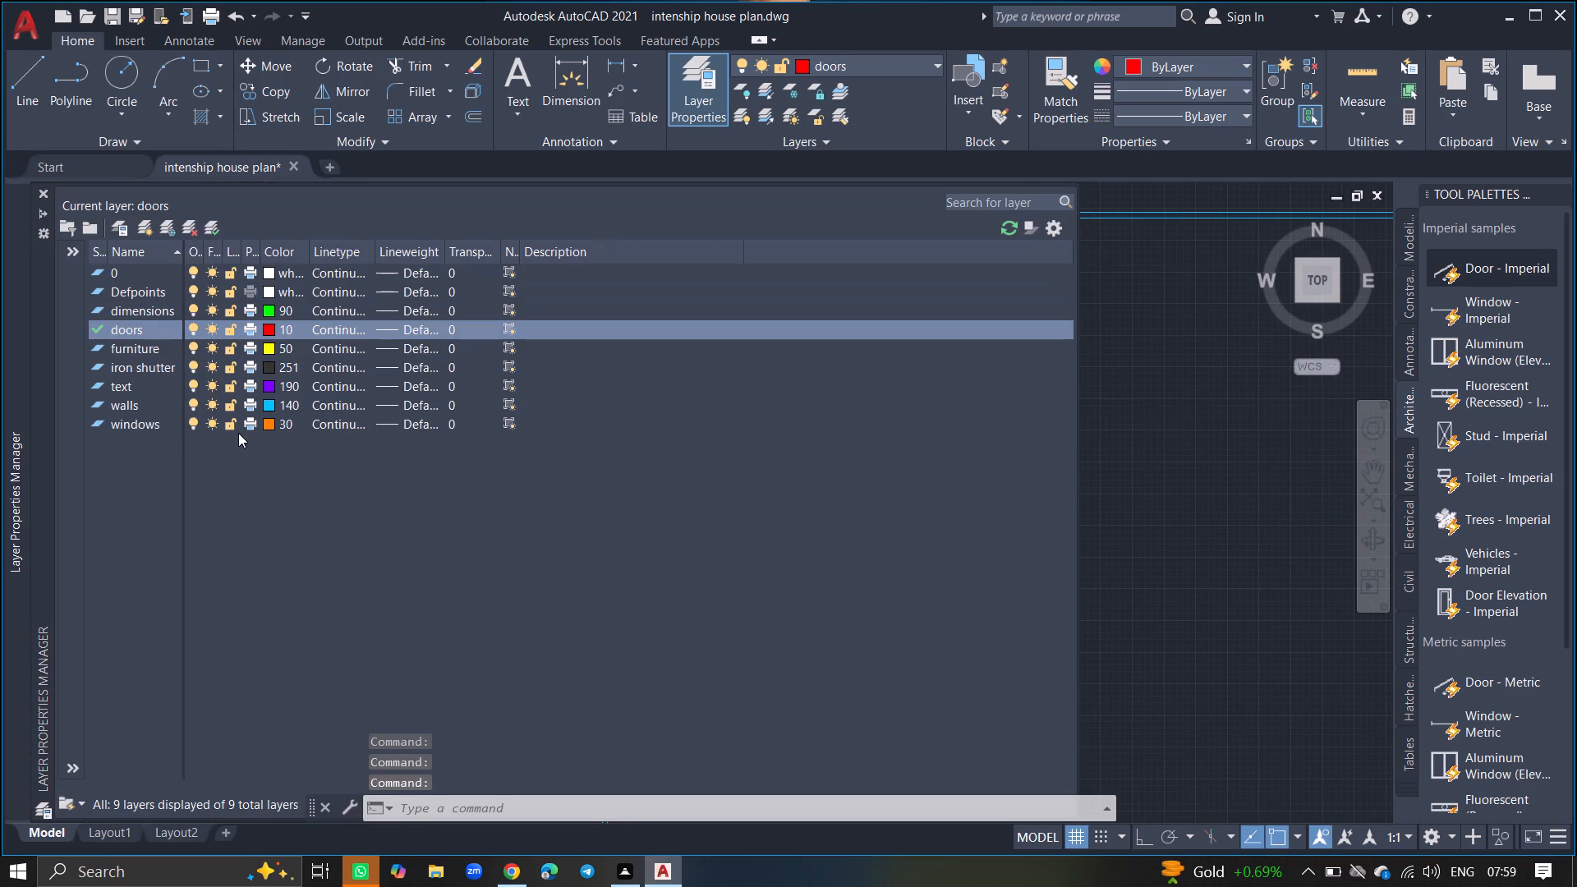
pyautogui.doubleClick(145, 422)
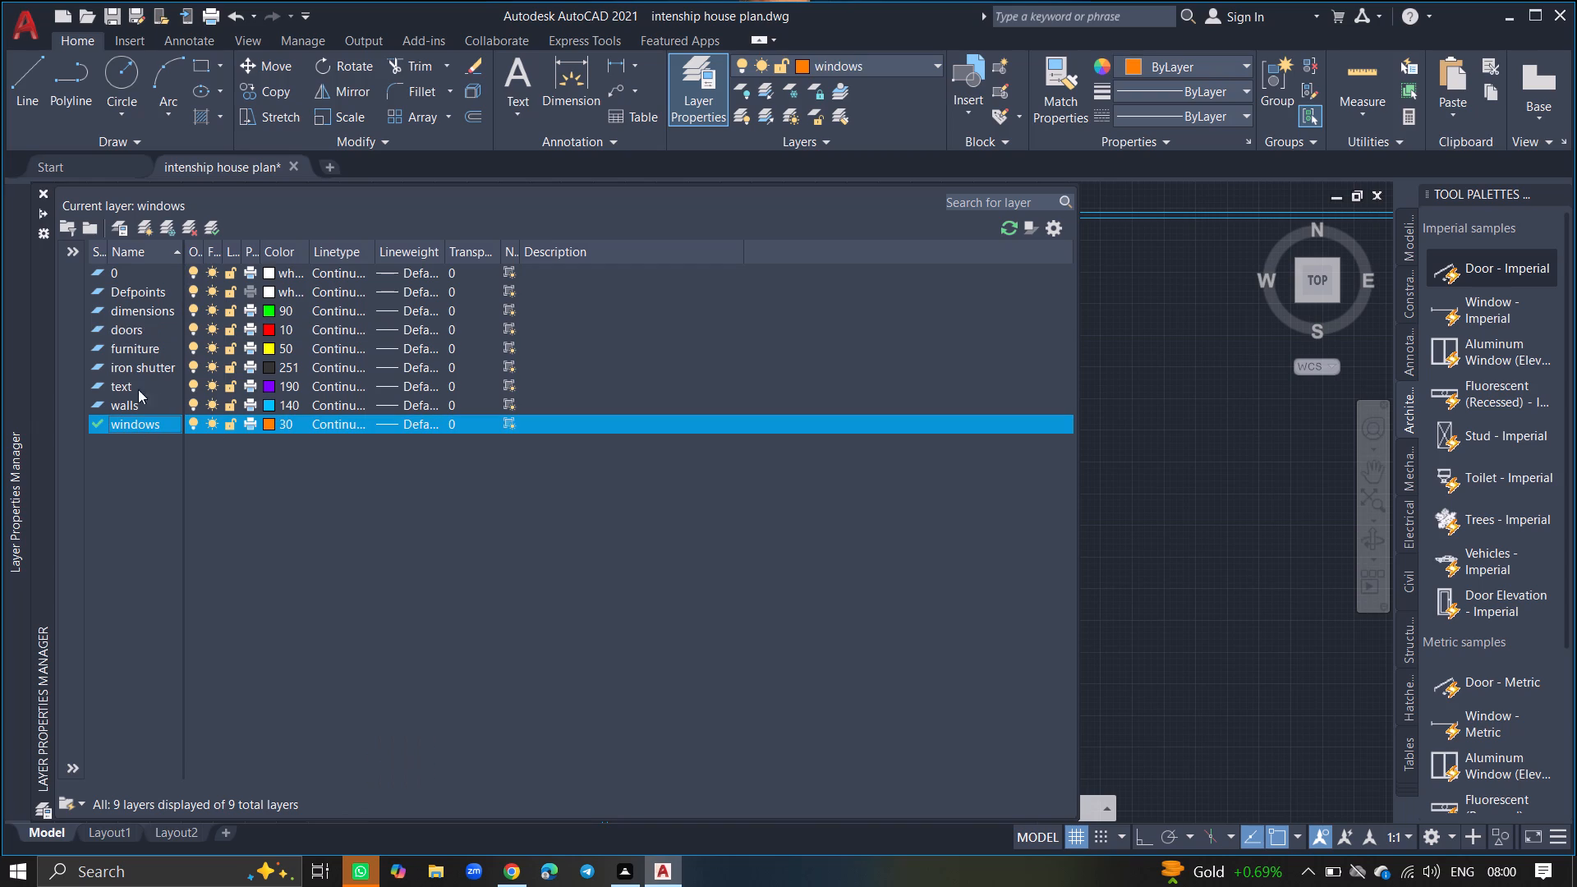
pyautogui.click(40, 194)
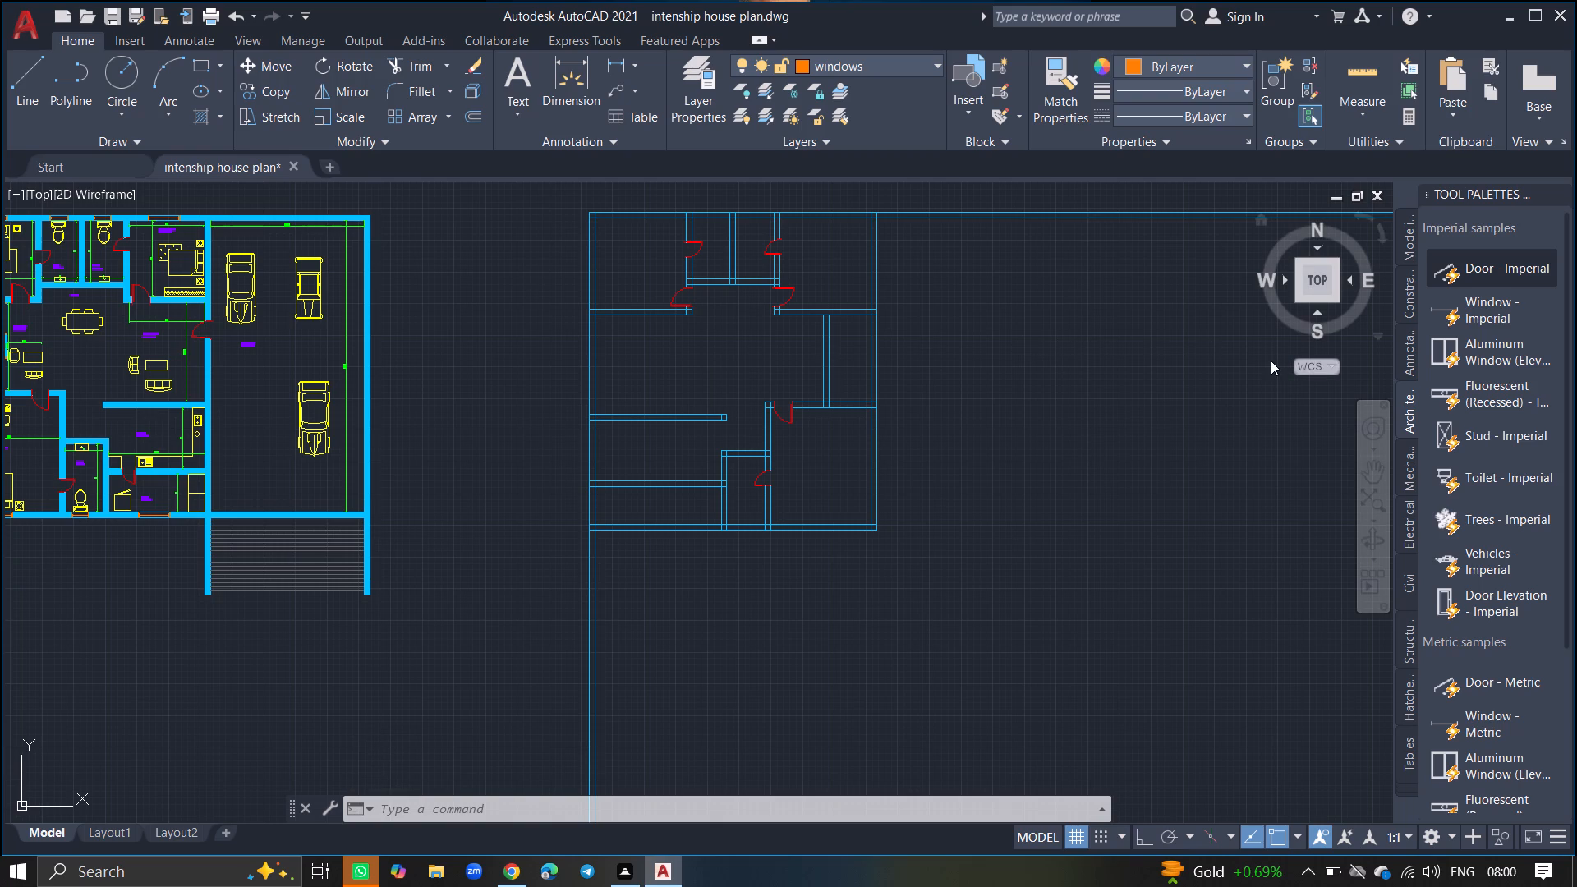
# Insert the Window - Imperial block just below the second plan's bottom wall.
pyautogui.click(1478, 302)
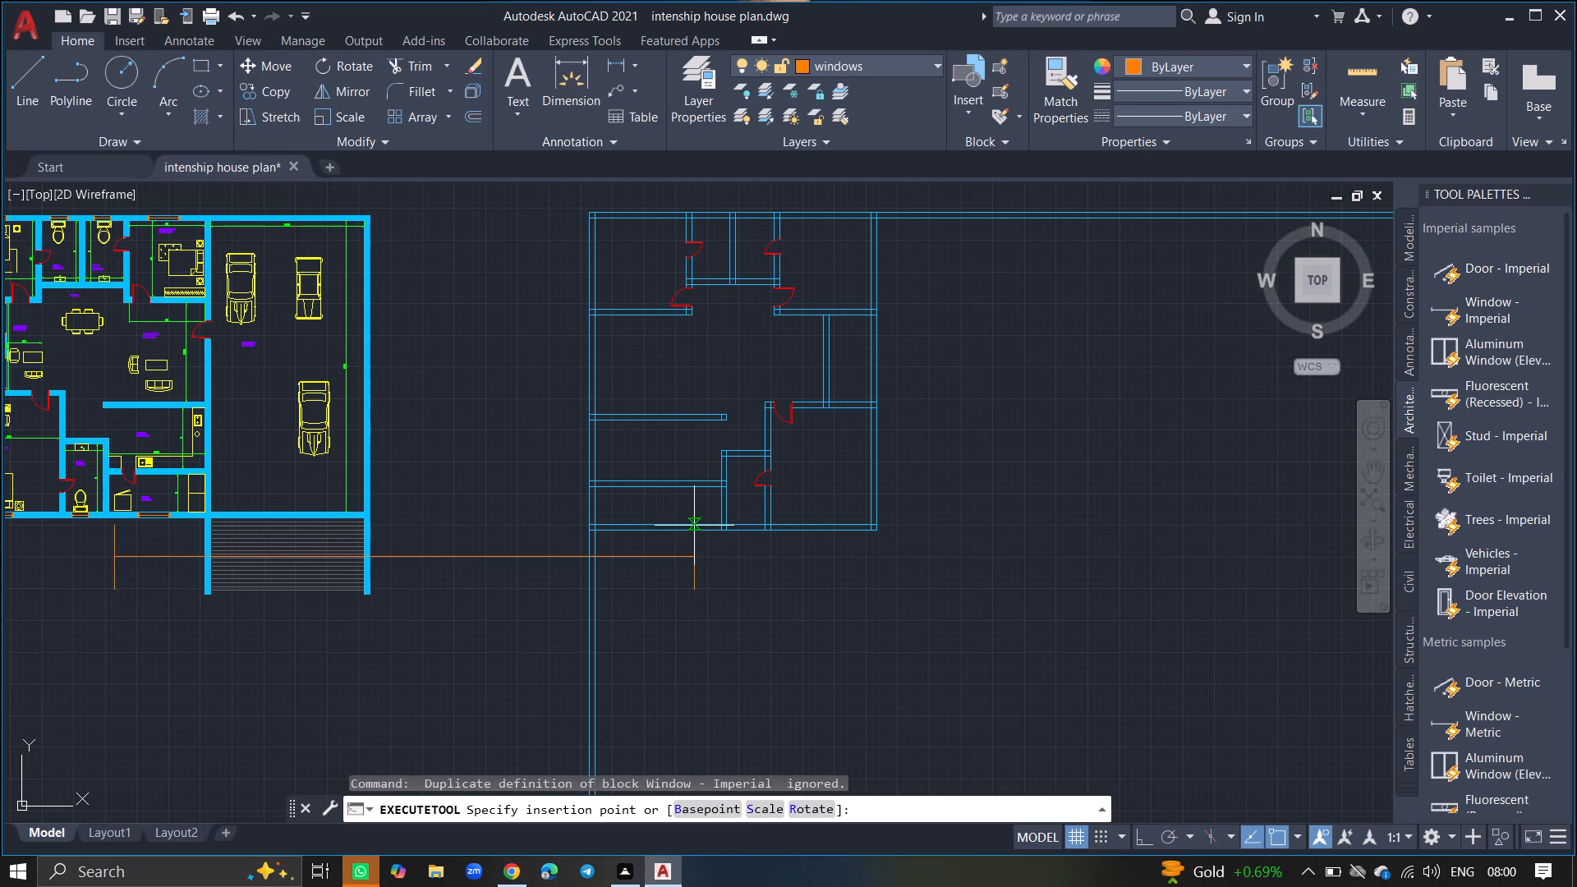
pyautogui.click(750, 580)
pyautogui.click(747, 570)
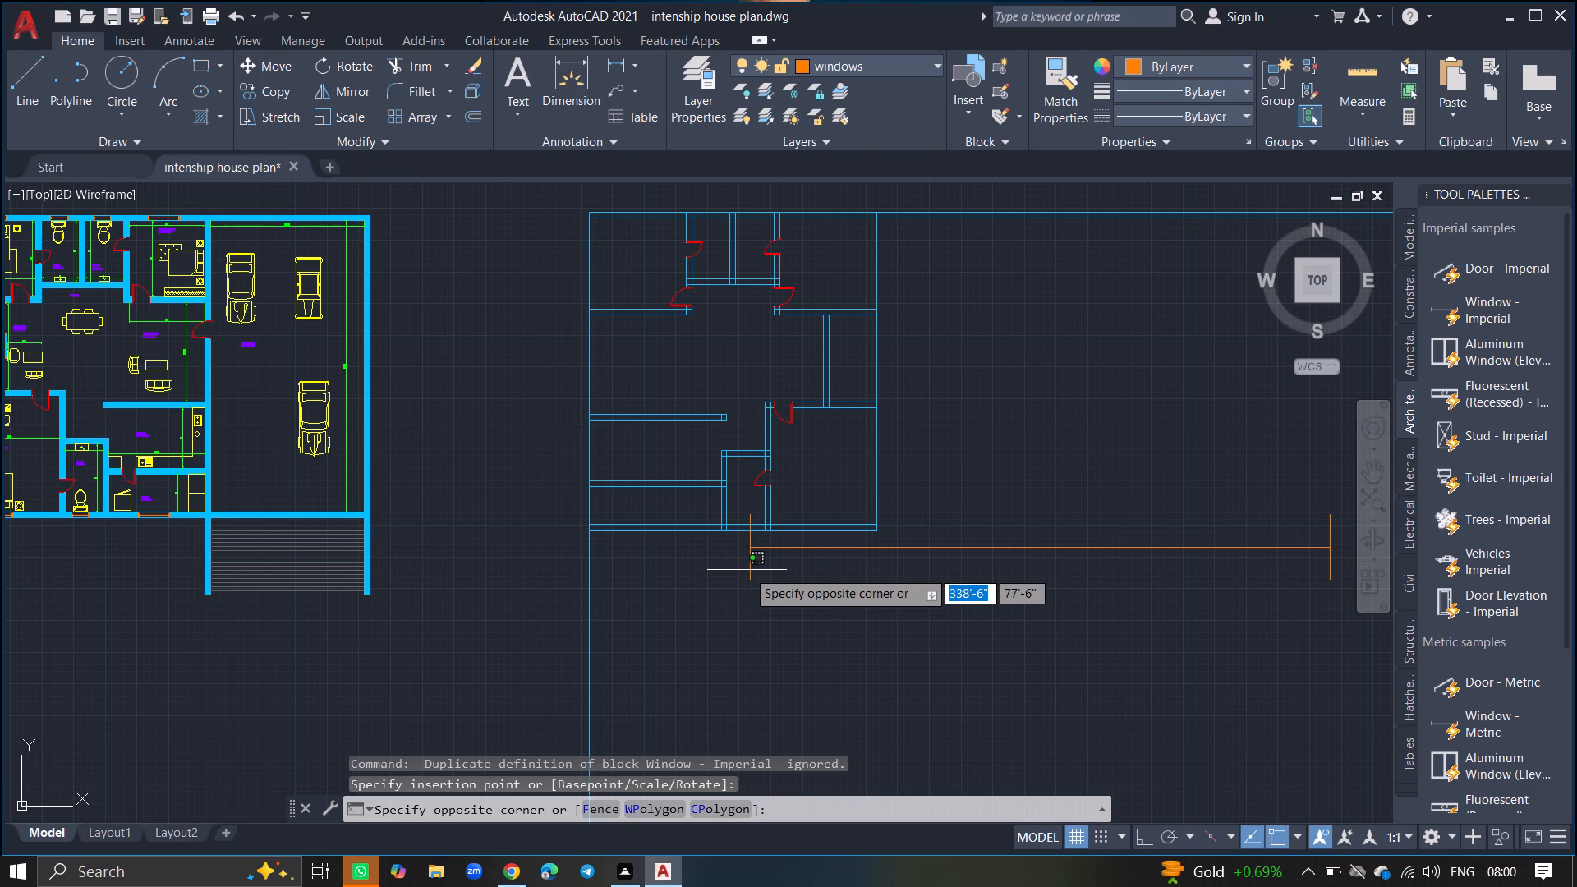
pyautogui.click(701, 609)
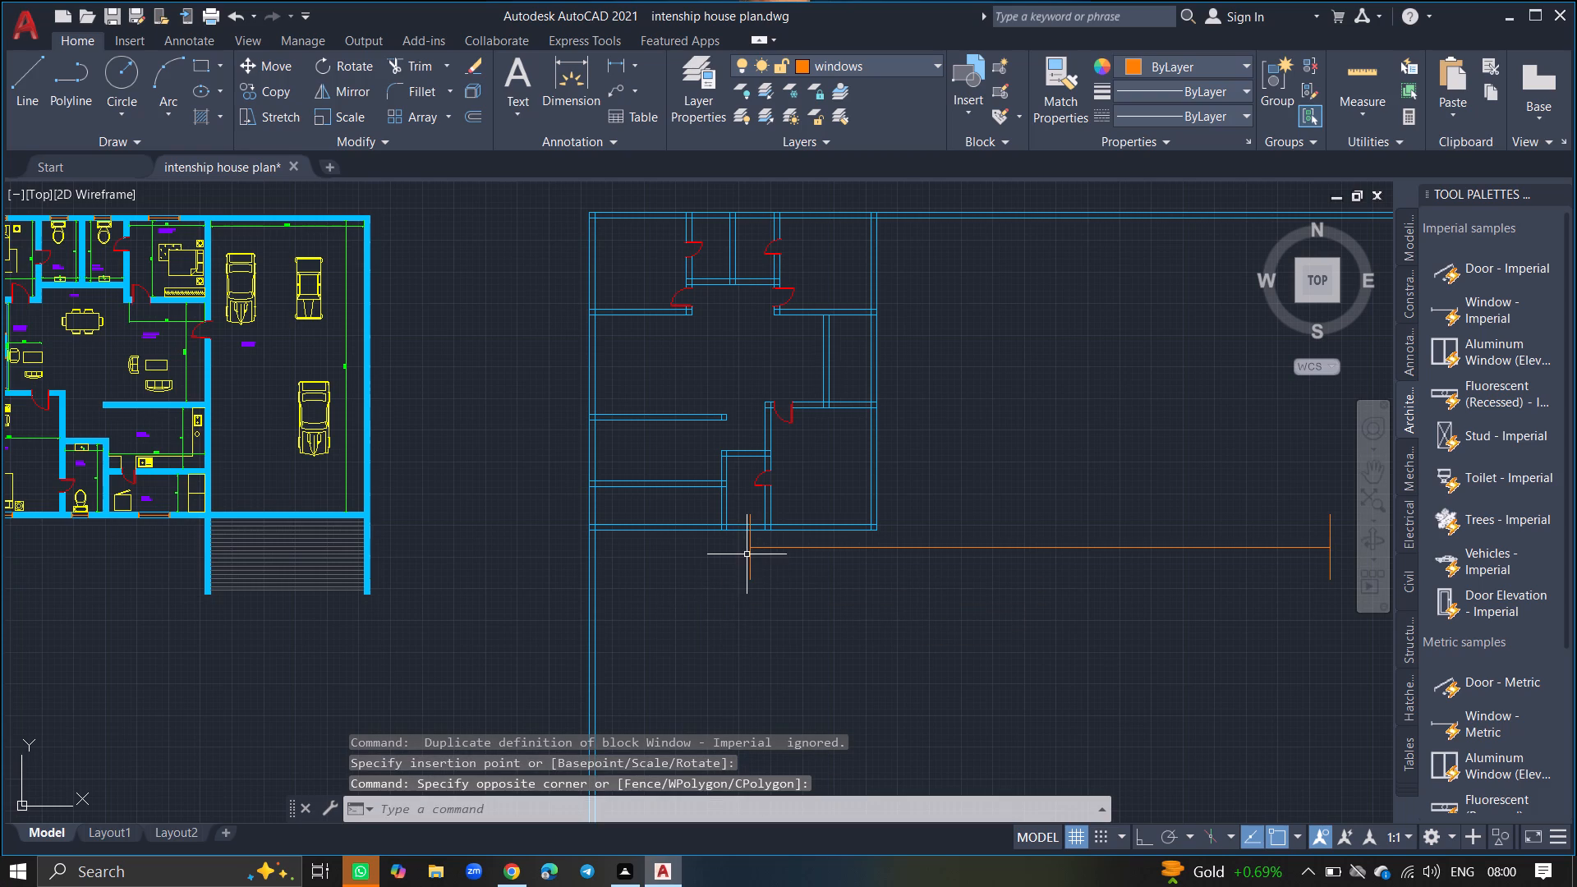
# Scale the new window block down to roughly a door's width, using its wall end as the base point.
pyautogui.click(752, 554)
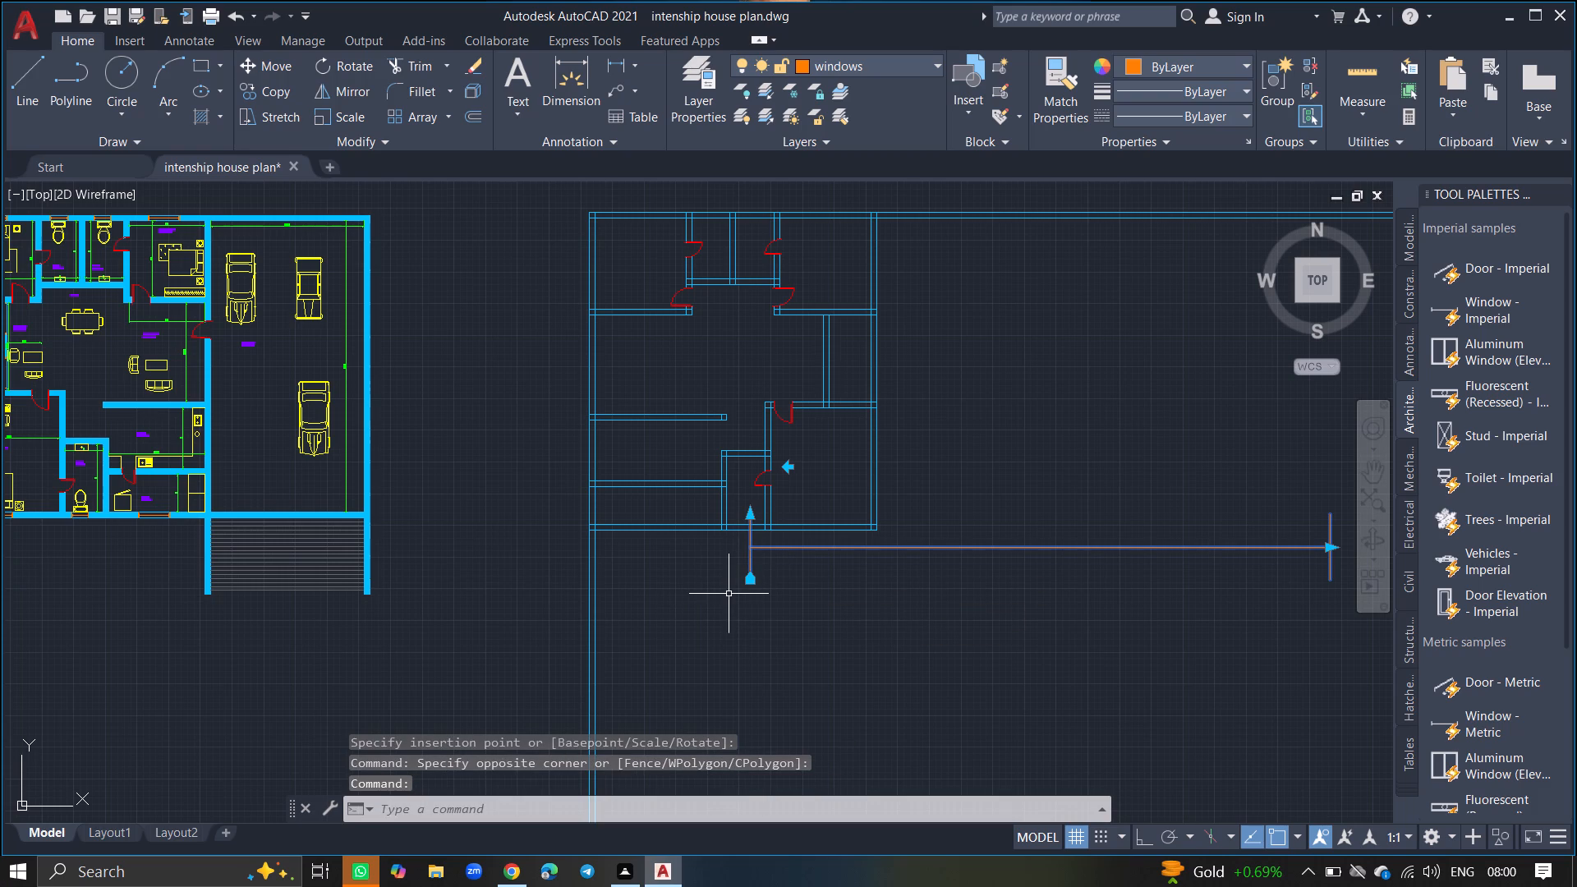
pyautogui.write('SC')
pyautogui.press('Return')
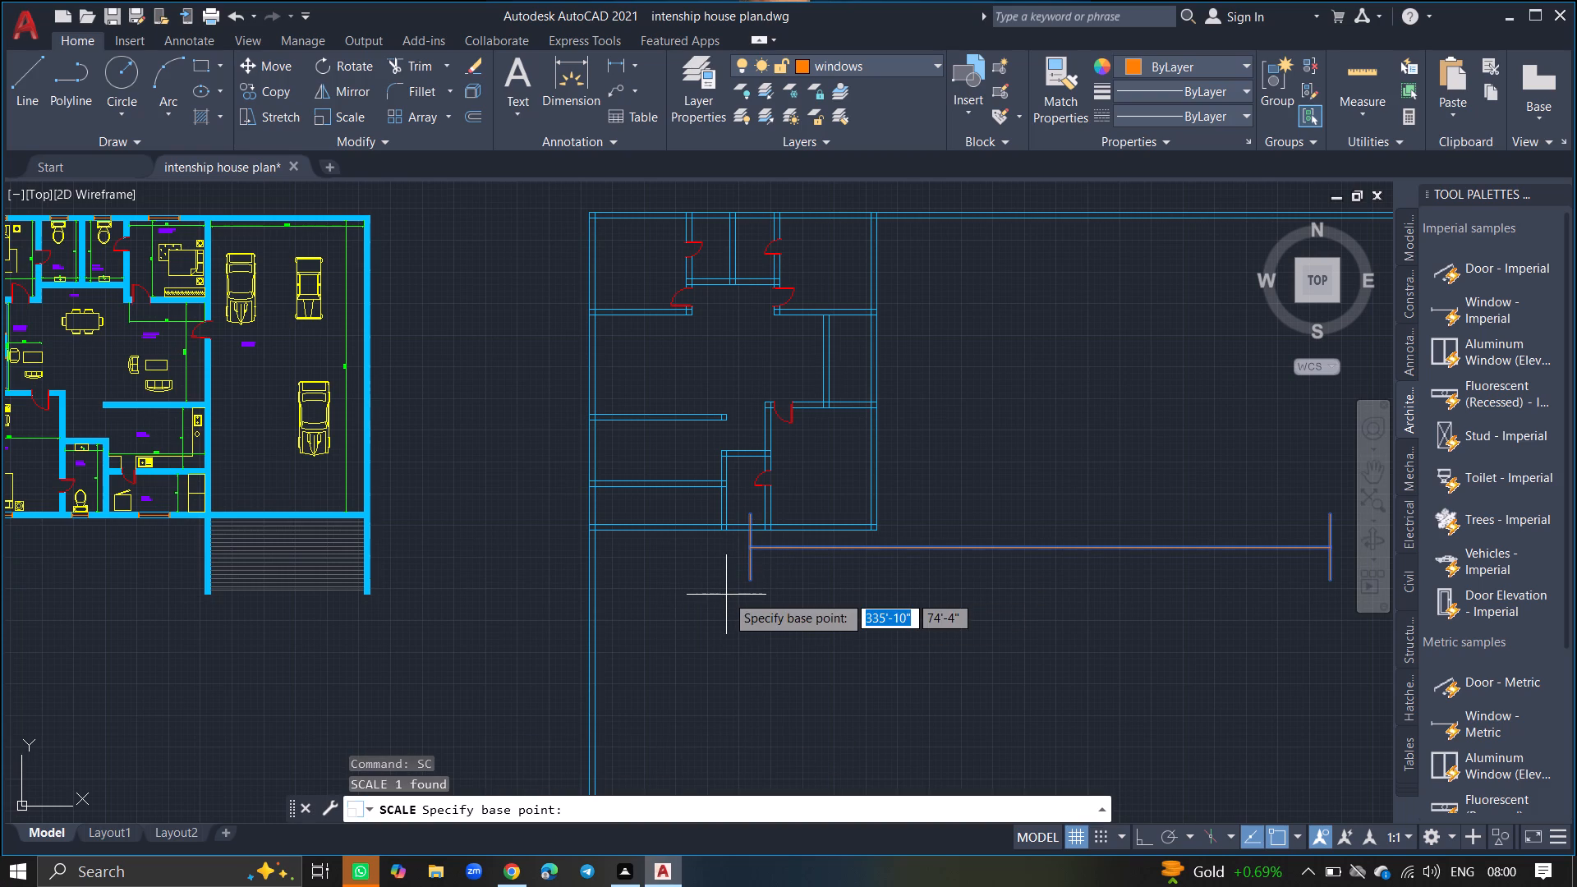
pyautogui.click(755, 553)
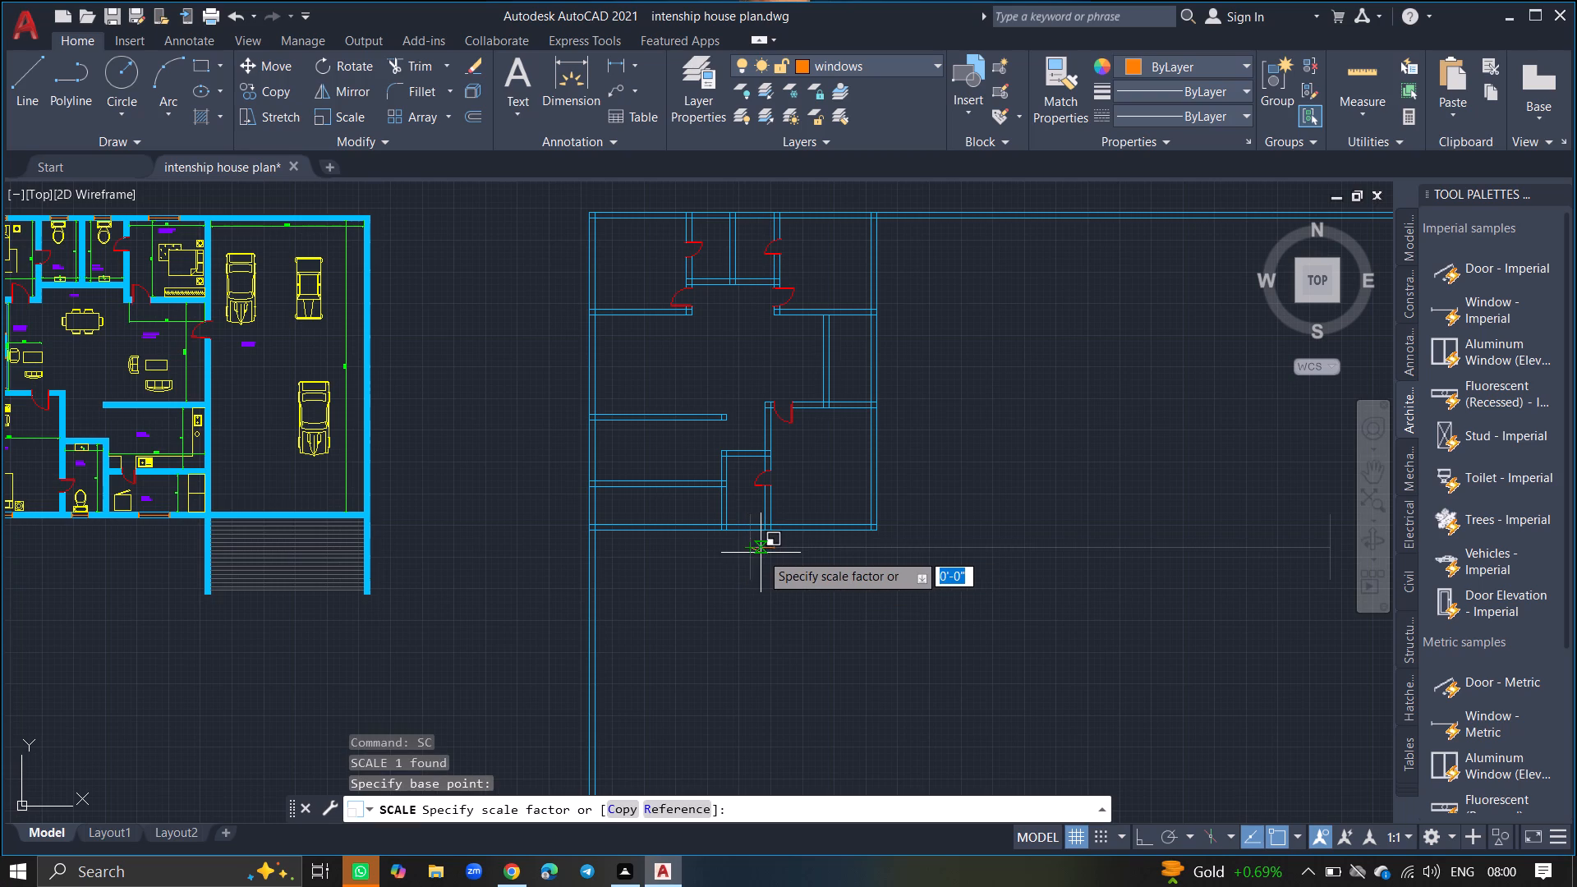
pyautogui.keyDown('ctrl'); pyautogui.scroll(7, 761, 553); pyautogui.keyUp('ctrl')
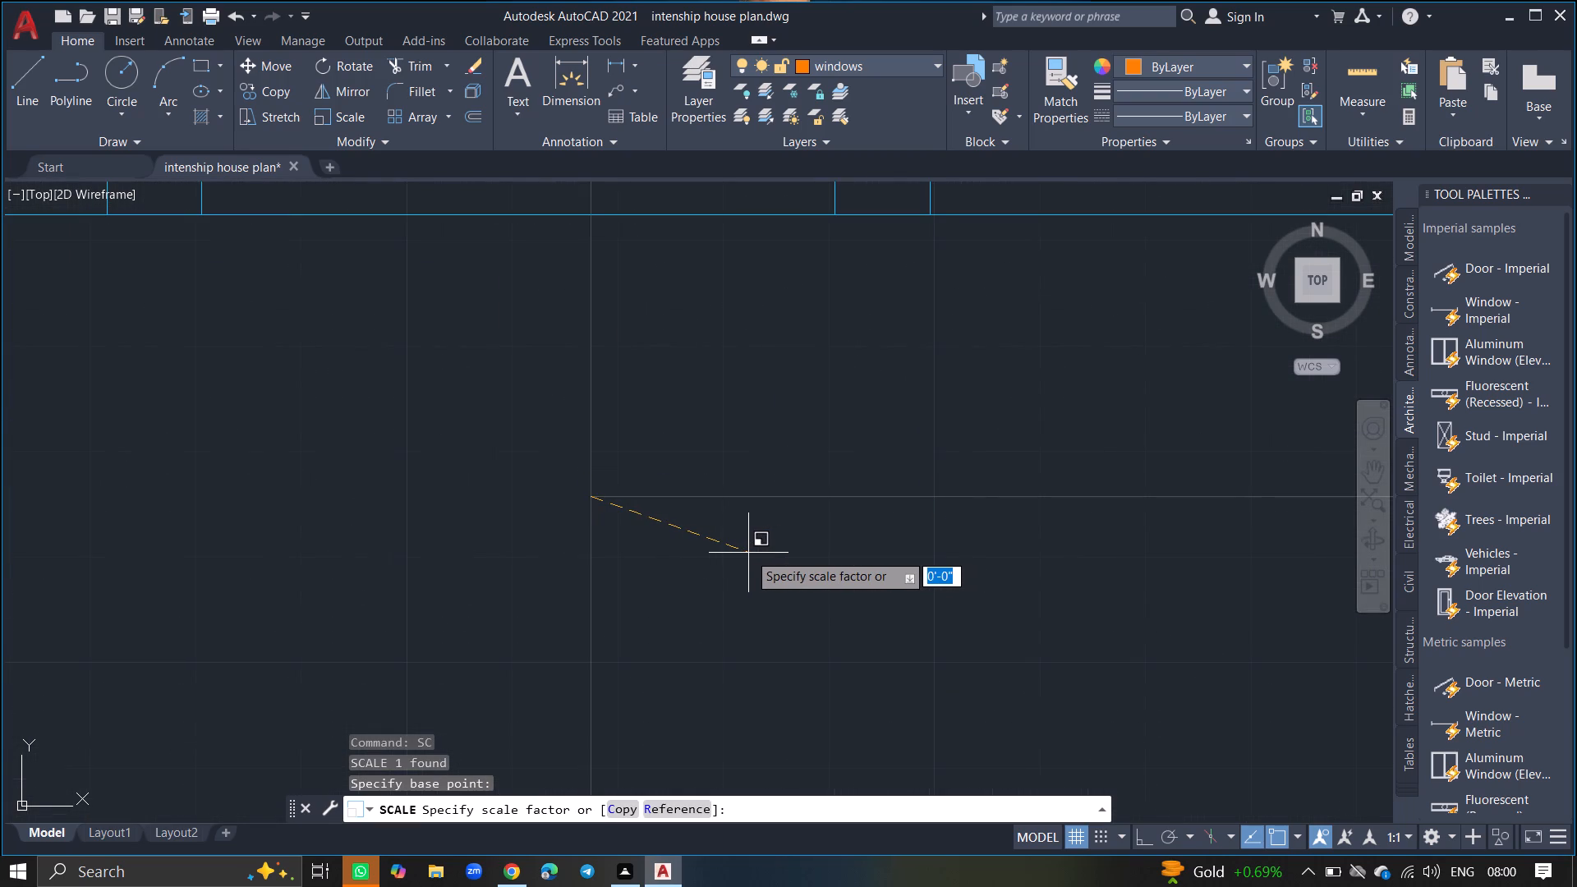
pyautogui.click(706, 554)
pyautogui.keyDown('ctrl'); pyautogui.scroll(-5, 706, 554); pyautogui.keyUp('ctrl')
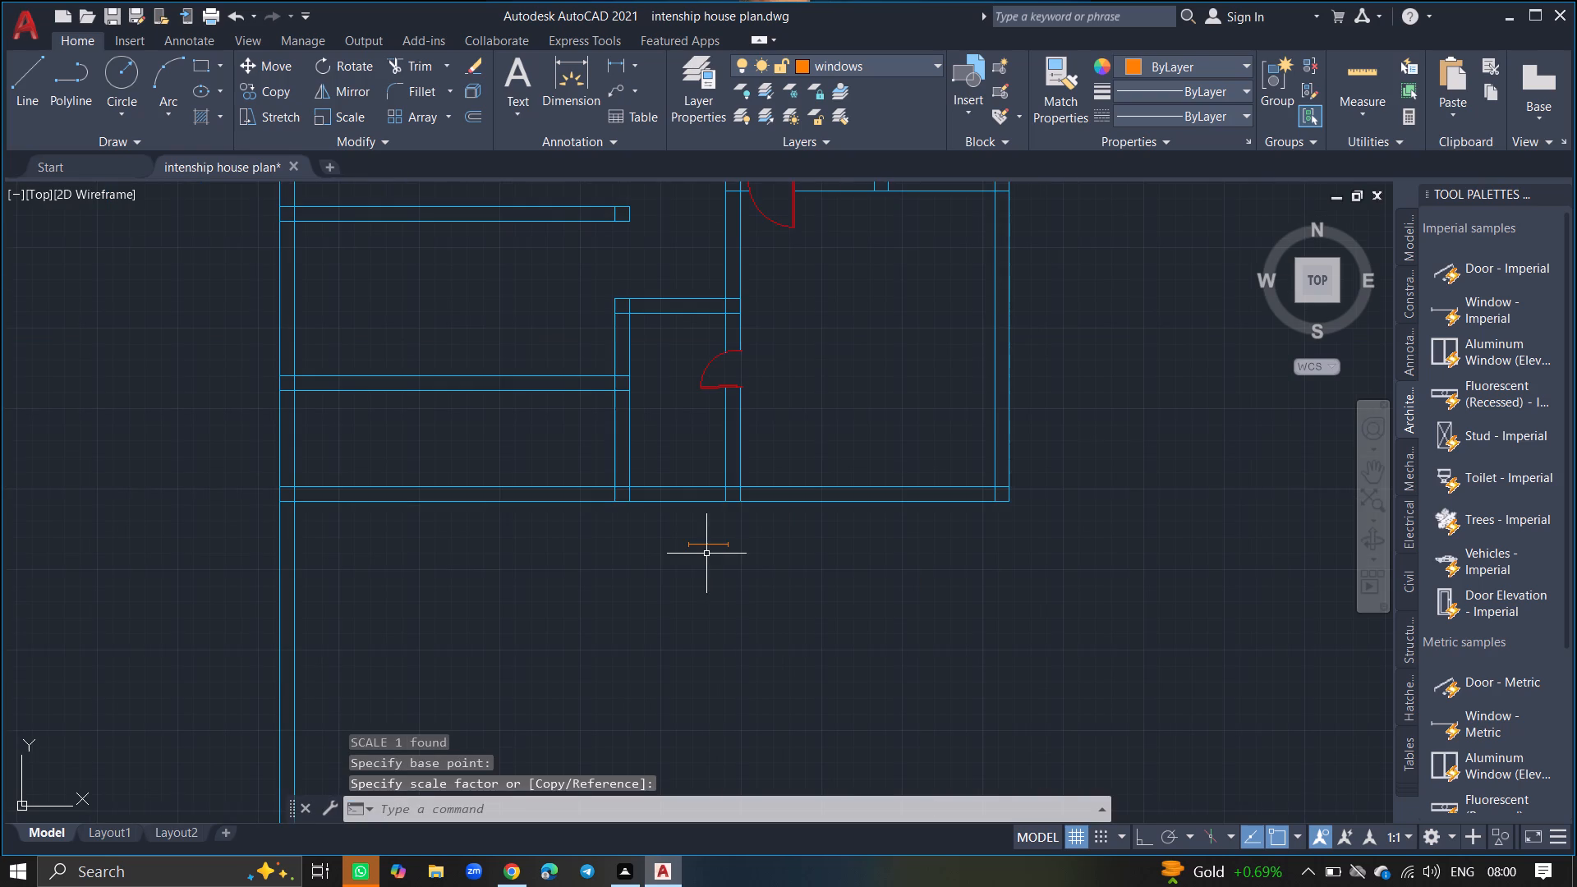
# Move the scaled window block by its midpoint into the bottom wall of the lower small room, between the two wall lines.
pyautogui.click(707, 545)
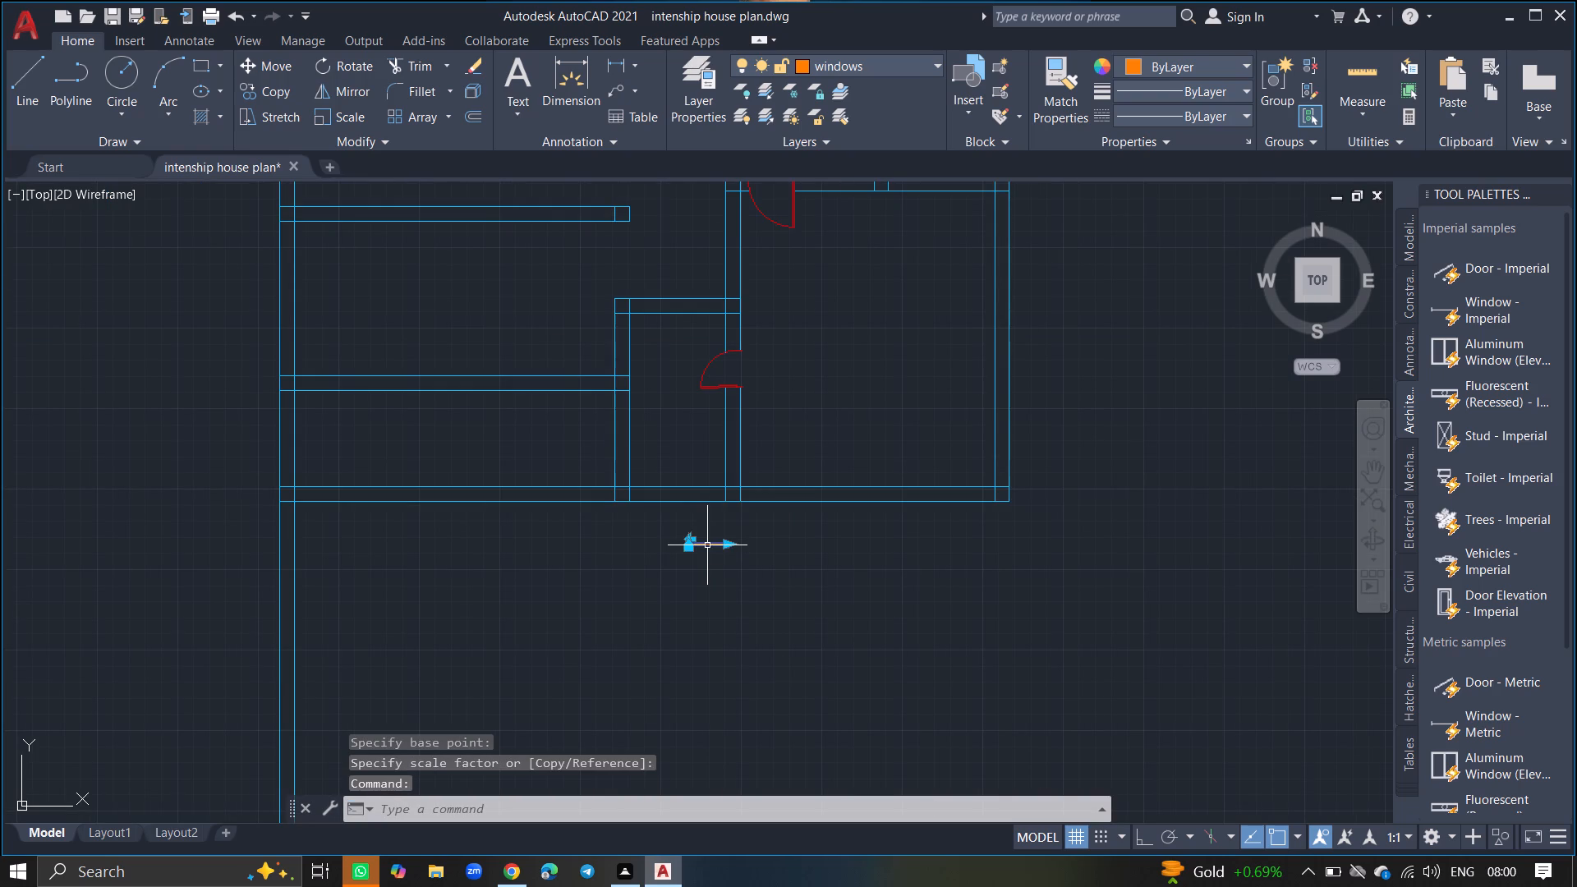
pyautogui.write('MOVE')
pyautogui.press('Return')
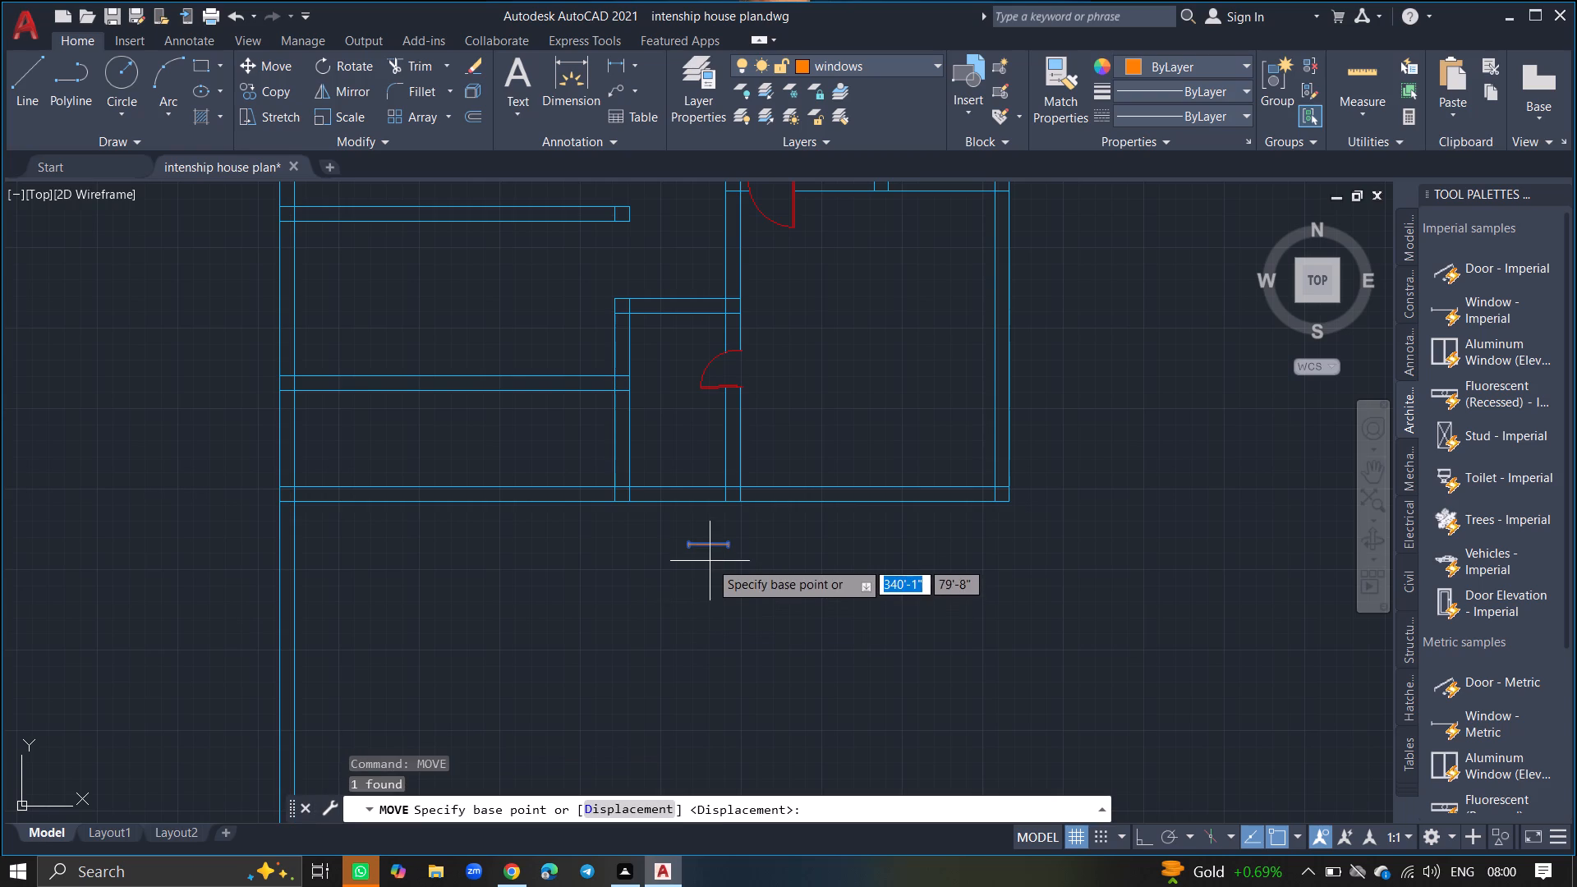
pyautogui.click(706, 549)
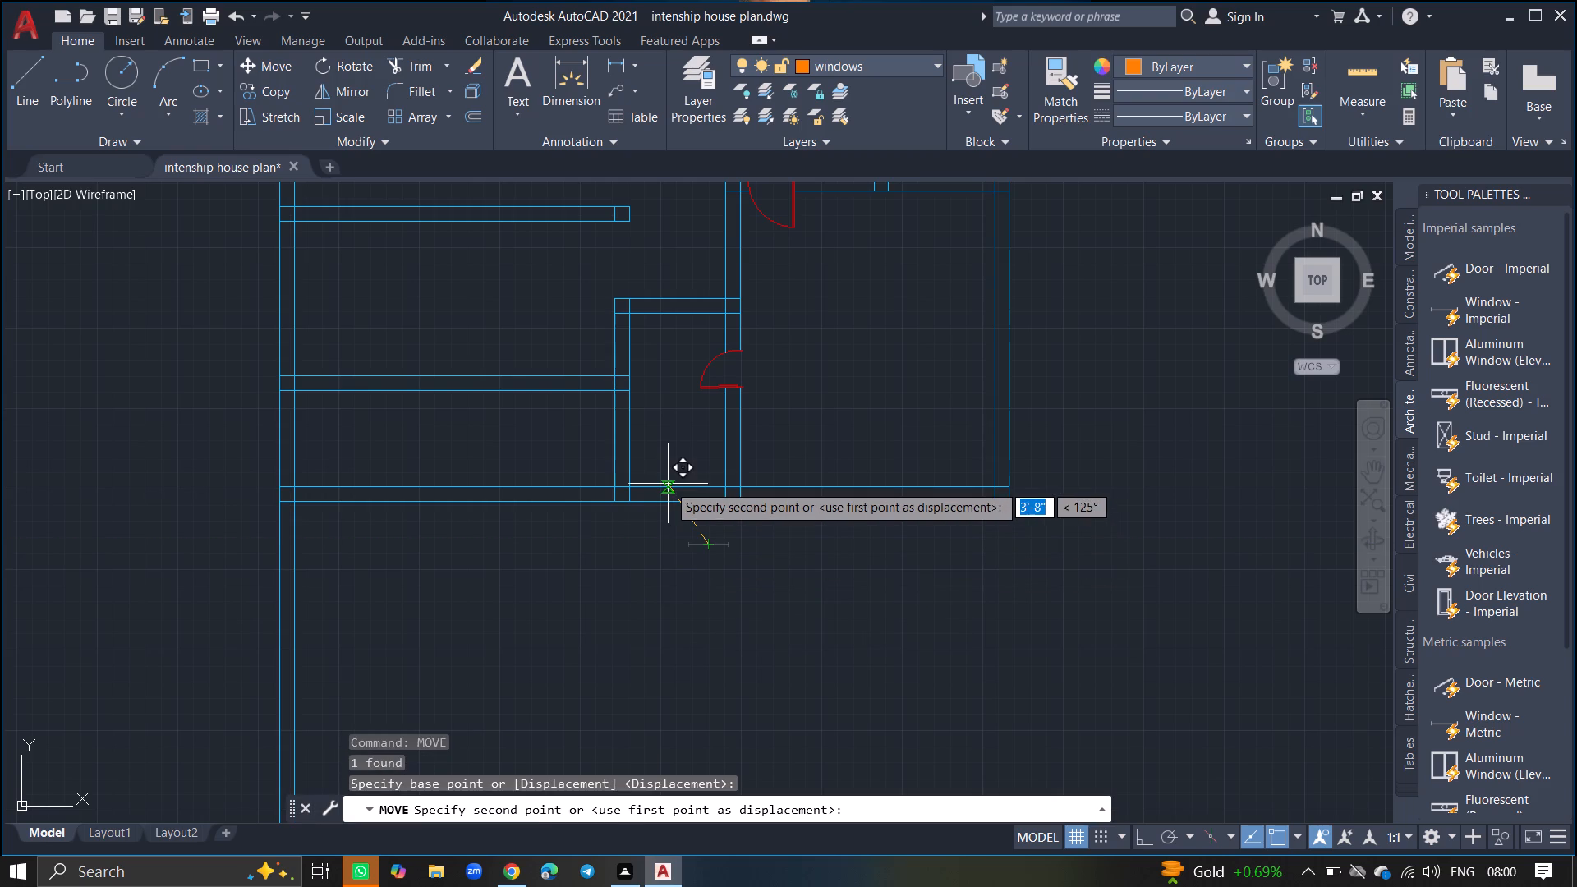
pyautogui.keyDown('ctrl'); pyautogui.scroll(4, 668, 484); pyautogui.keyUp('ctrl')
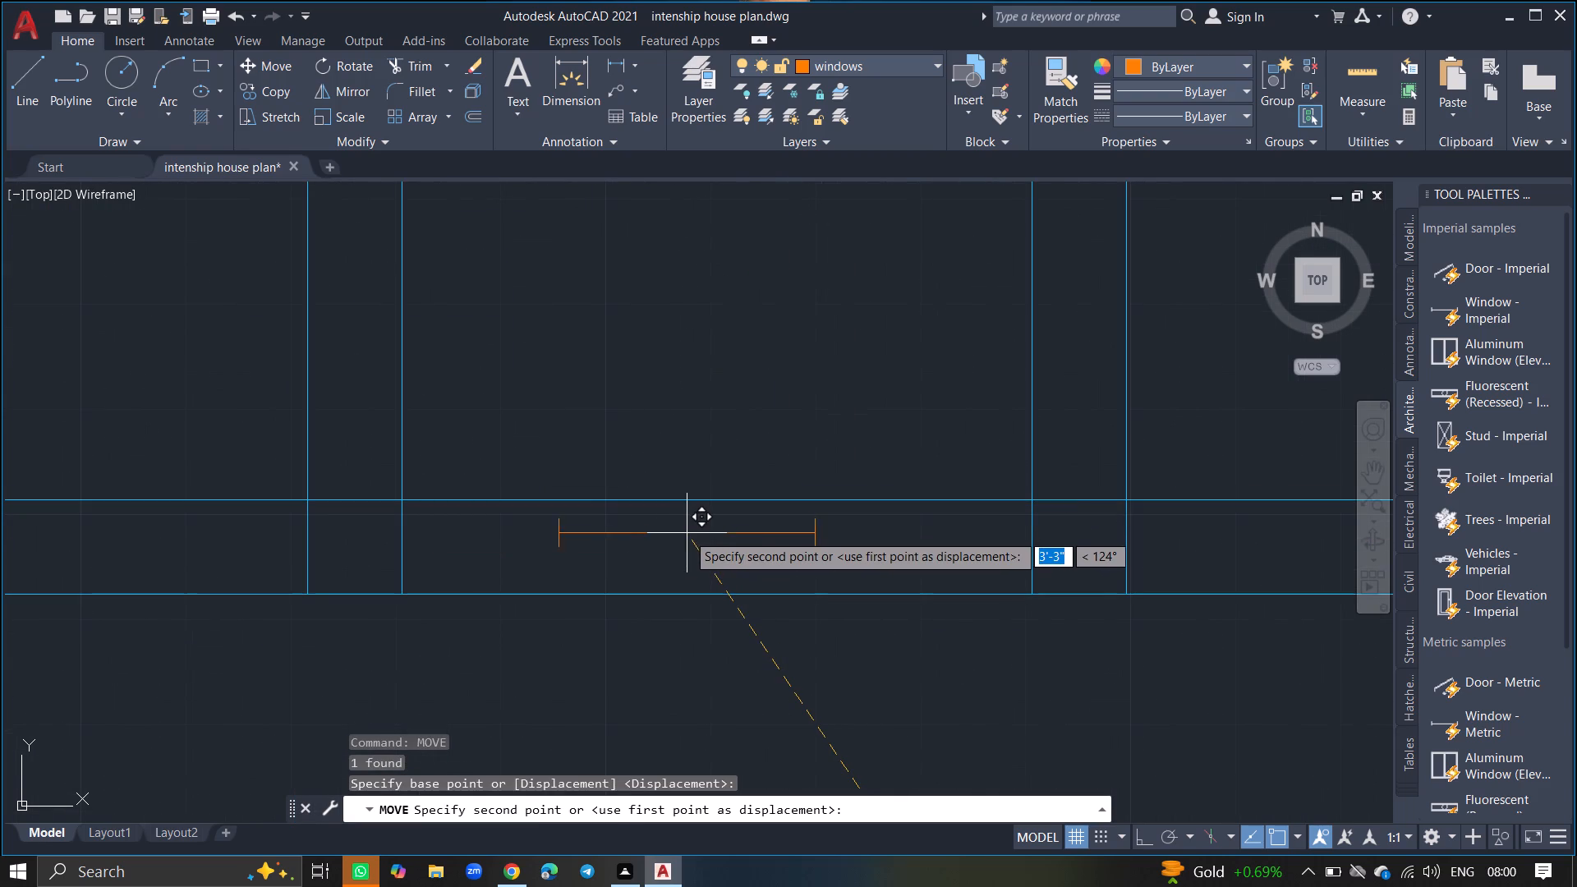
pyautogui.click(688, 539)
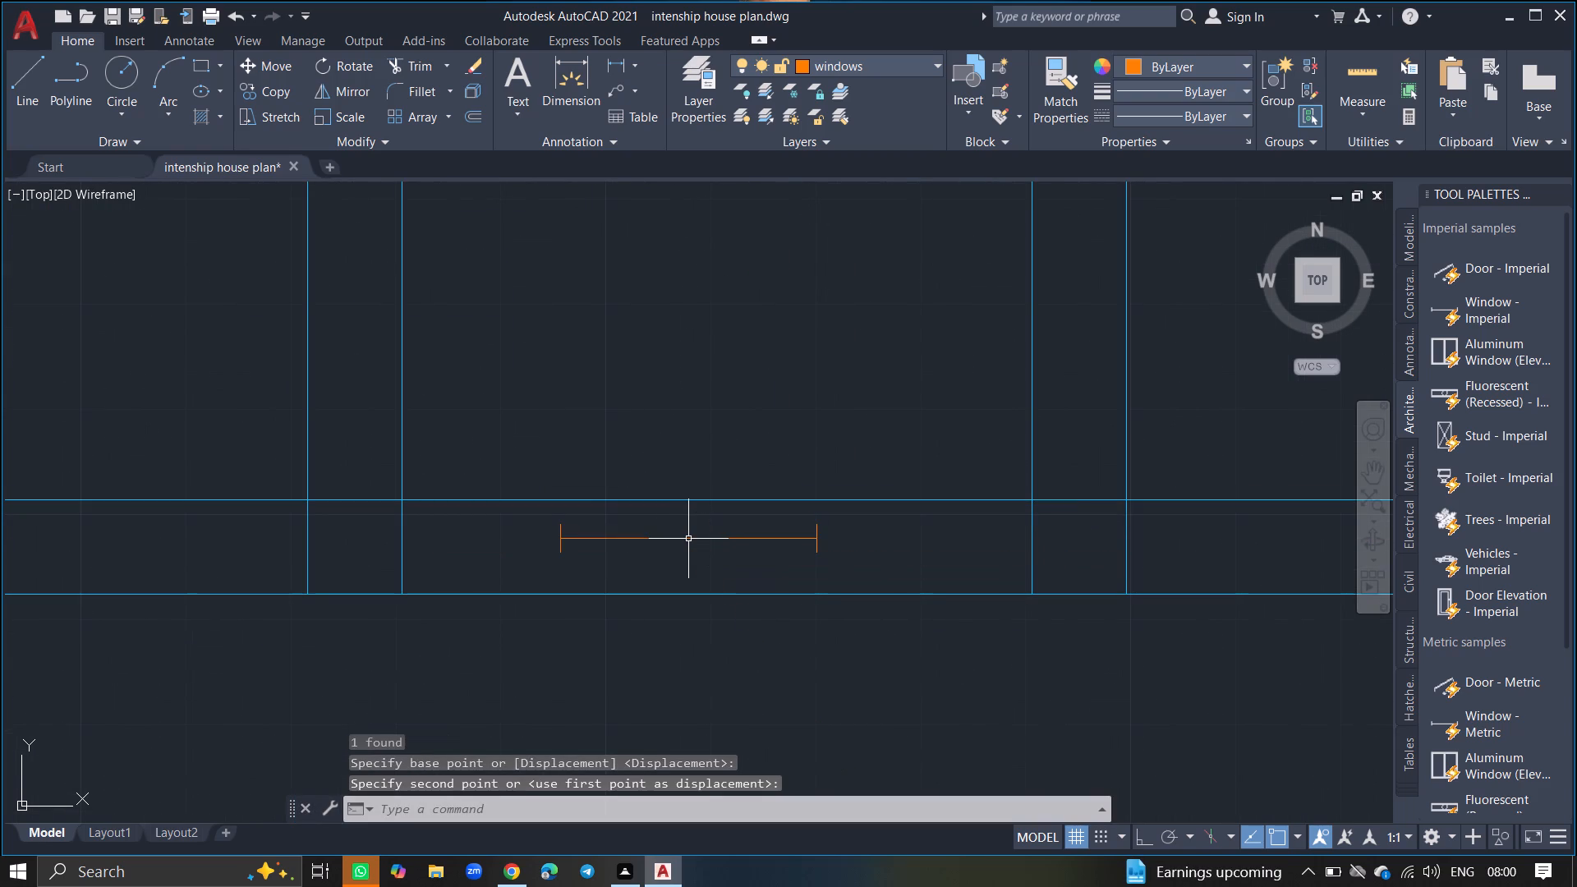
# Draw a jamb line across the full wall thickness at each end of the lower small room's window.
pyautogui.press('l')
pyautogui.press('Return')
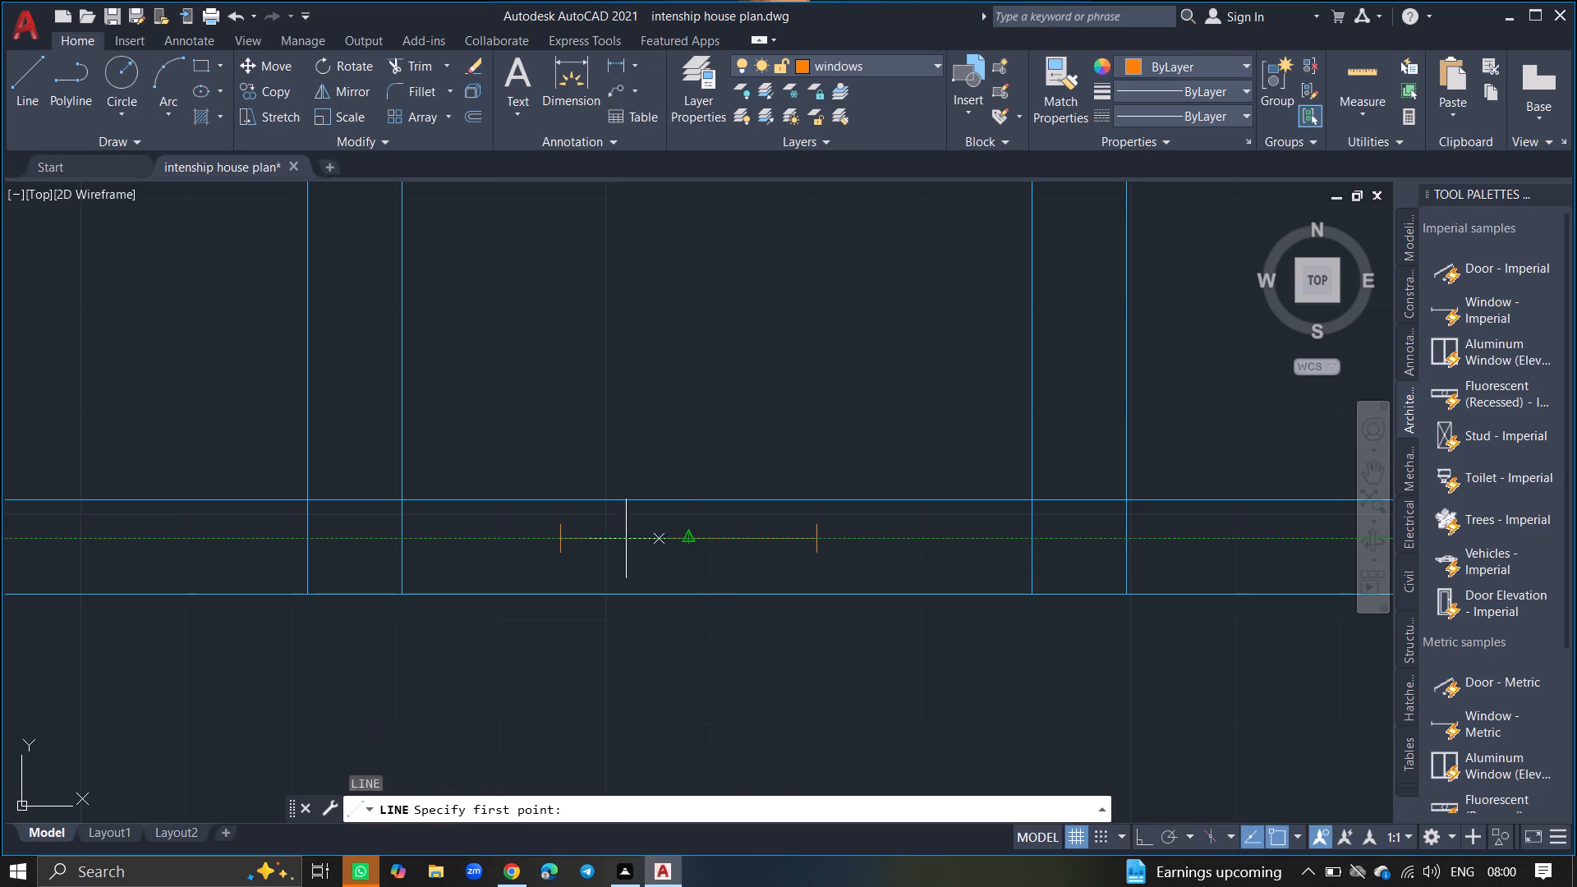
pyautogui.keyDown('ctrl'); pyautogui.scroll(3, 508, 527); pyautogui.keyUp('ctrl')
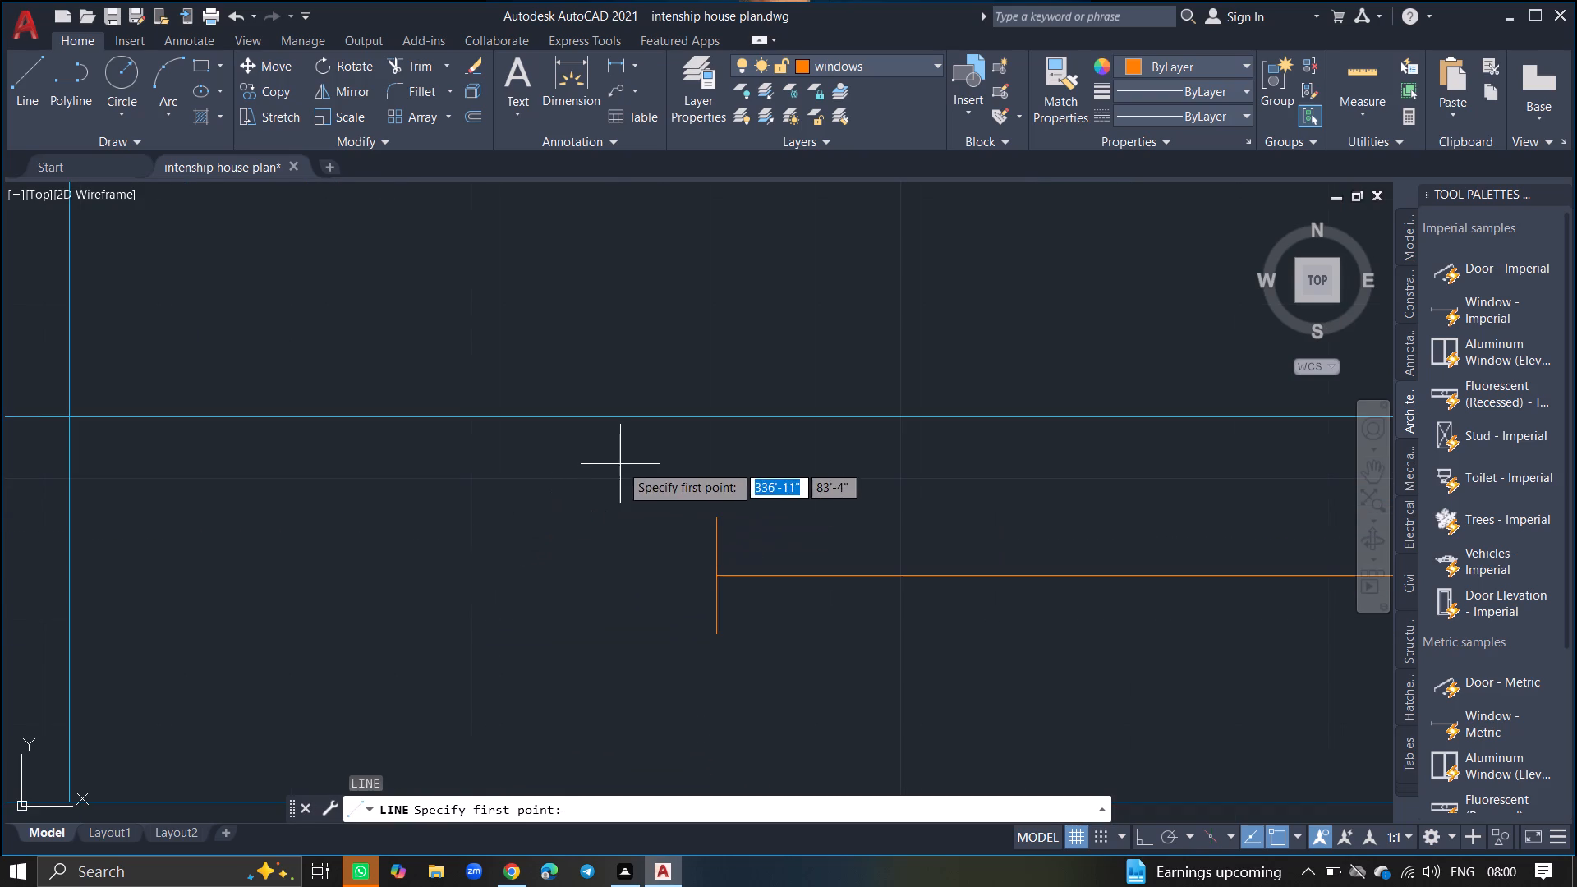
pyautogui.click(678, 415)
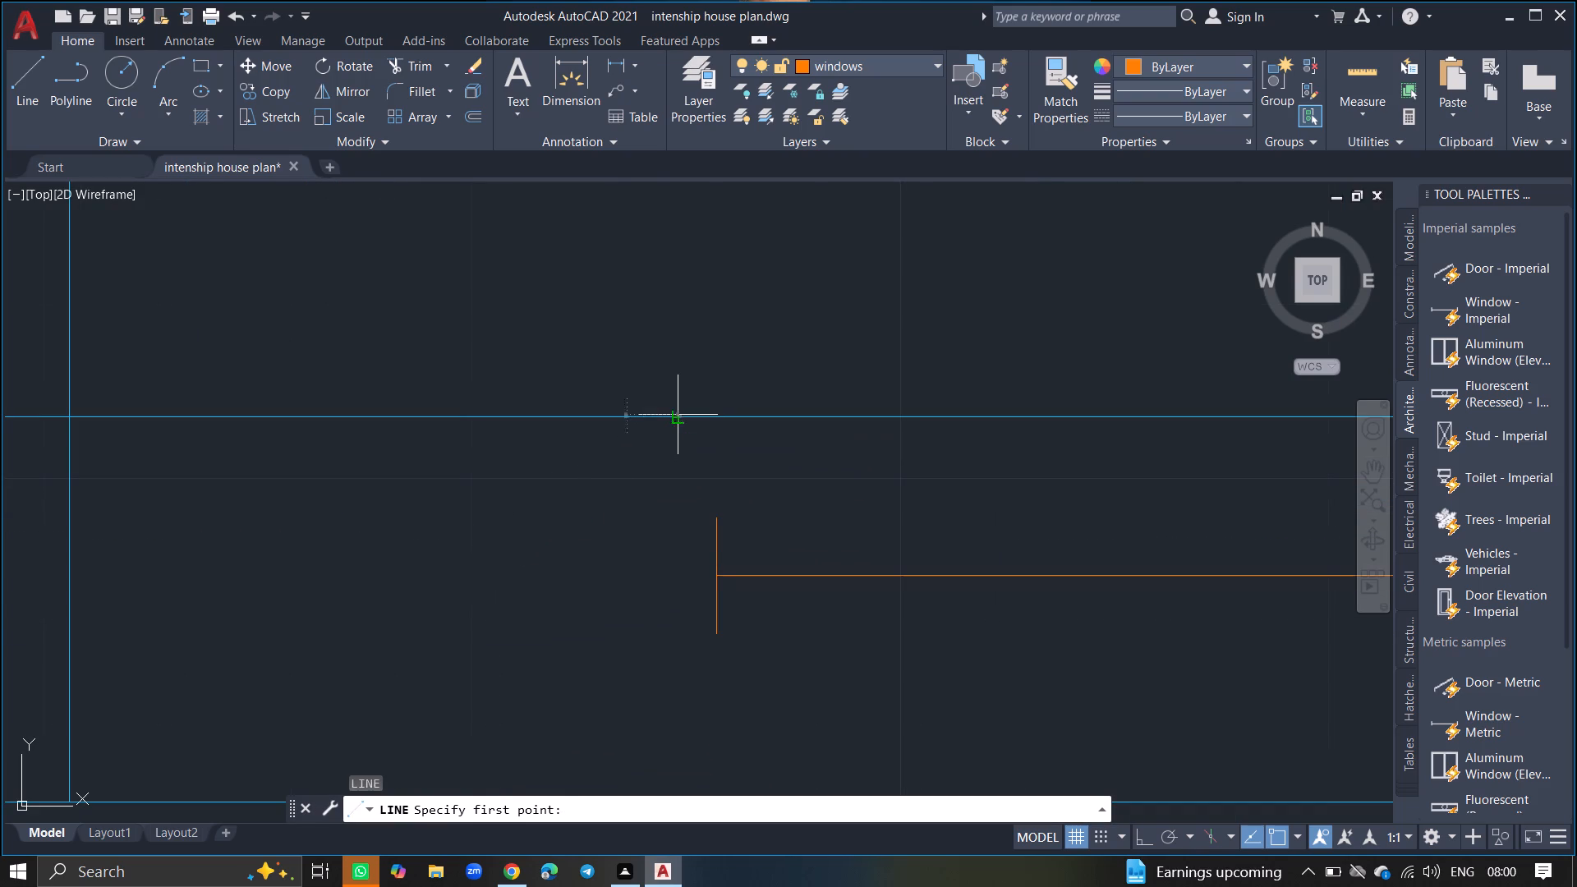
pyautogui.keyDown('ctrl'); pyautogui.scroll(-2, 678, 518); pyautogui.keyUp('ctrl')
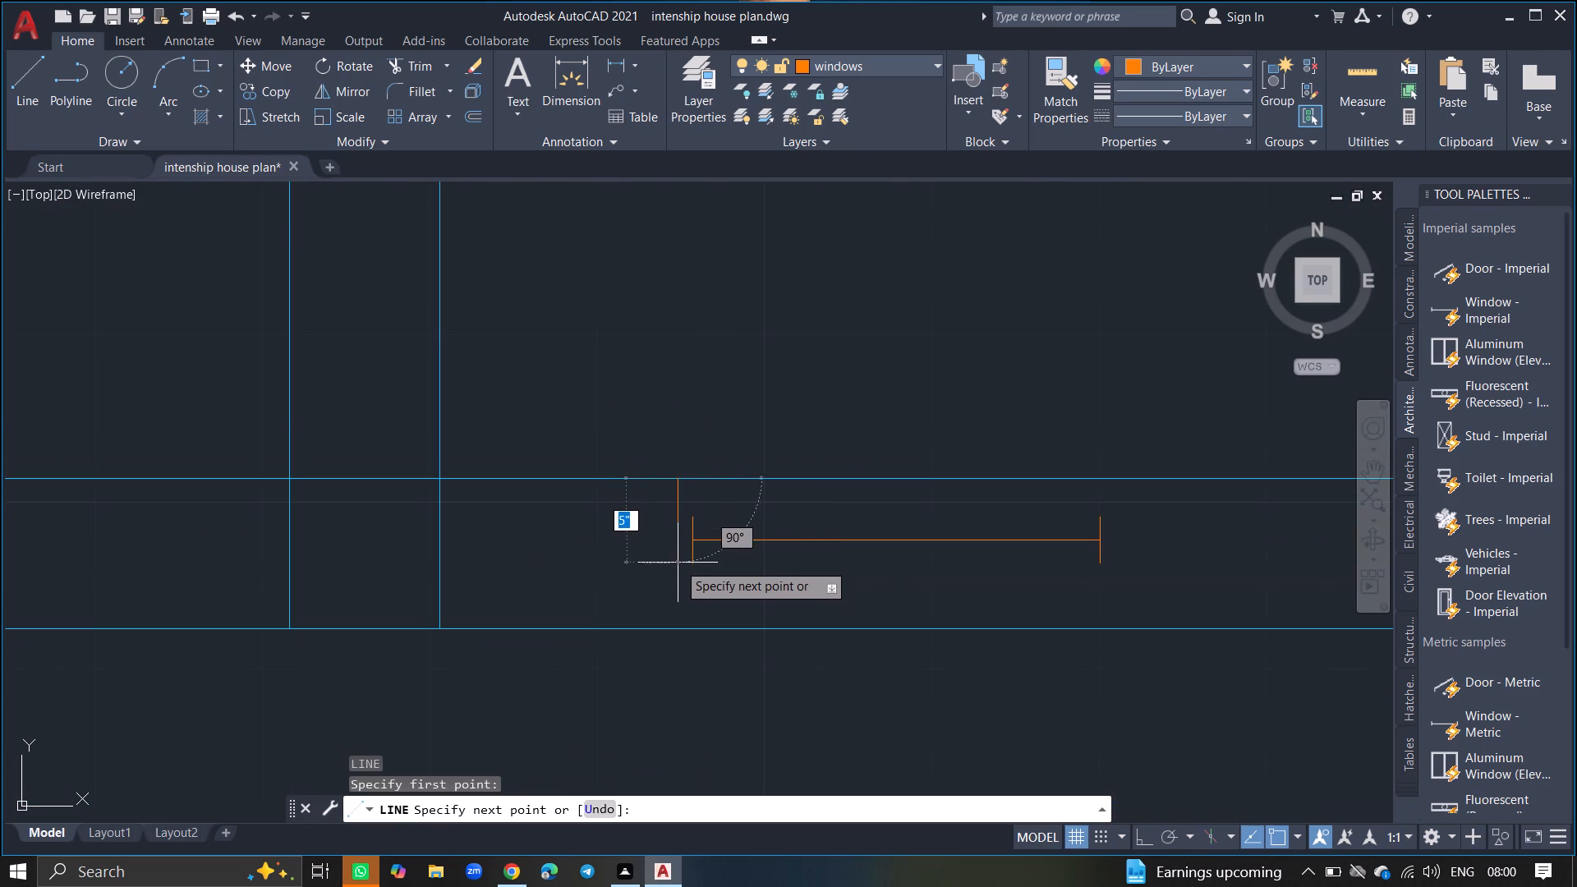
pyautogui.click(678, 633)
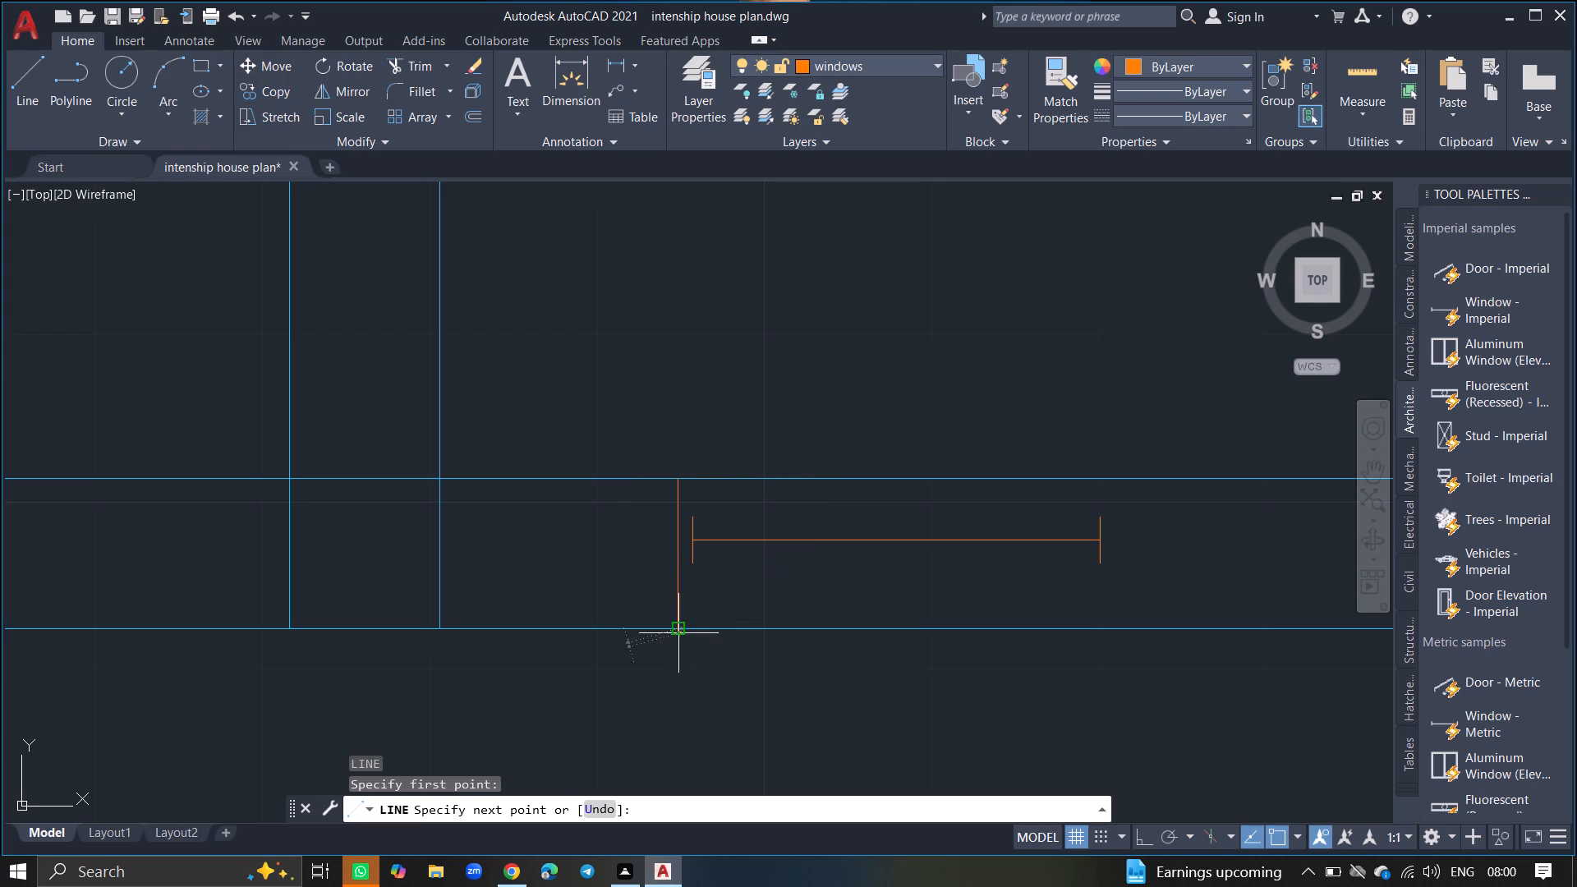
pyautogui.press('Return')
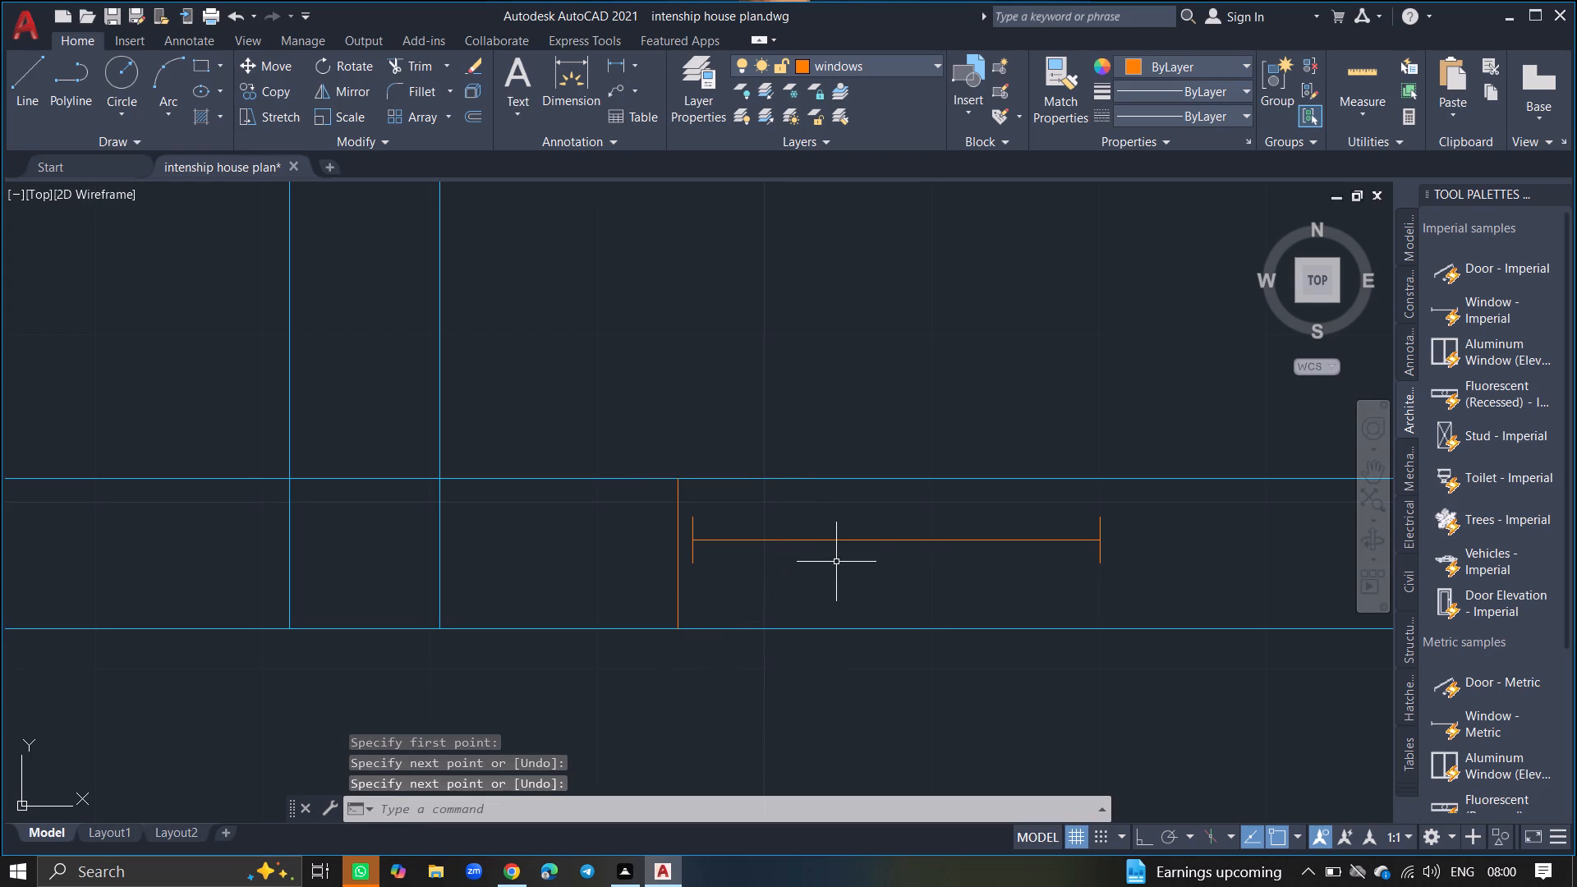
pyautogui.press('l')
pyautogui.press('Return')
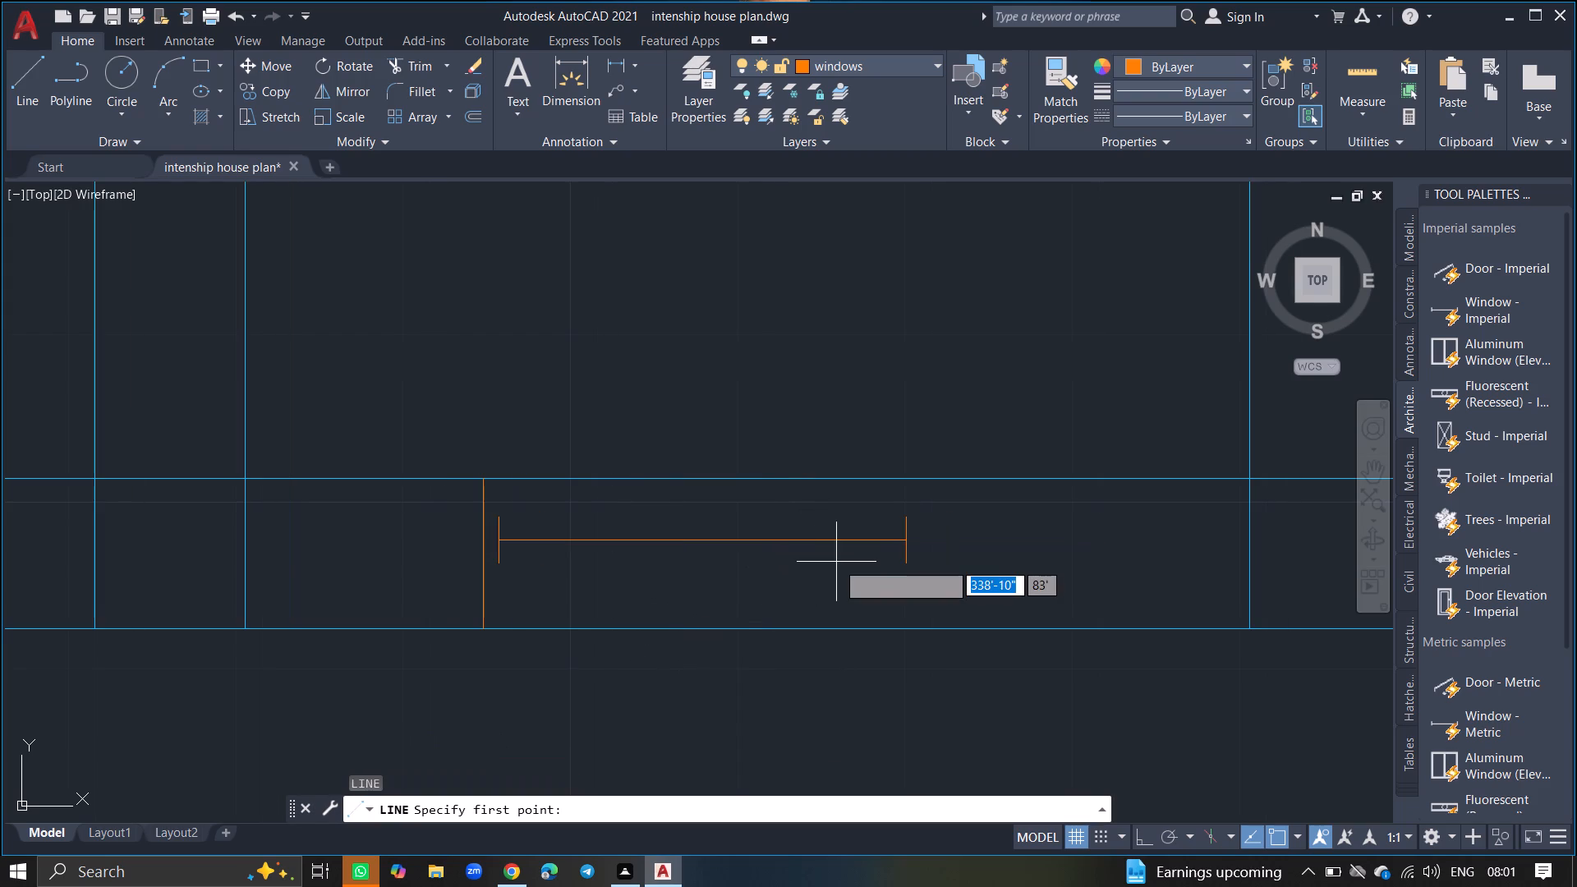
pyautogui.keyDown('ctrl'); pyautogui.scroll(3, 836, 562); pyautogui.keyUp('ctrl')
pyautogui.keyDown('ctrl'); pyautogui.scroll(-2, 948, 503); pyautogui.keyUp('ctrl')
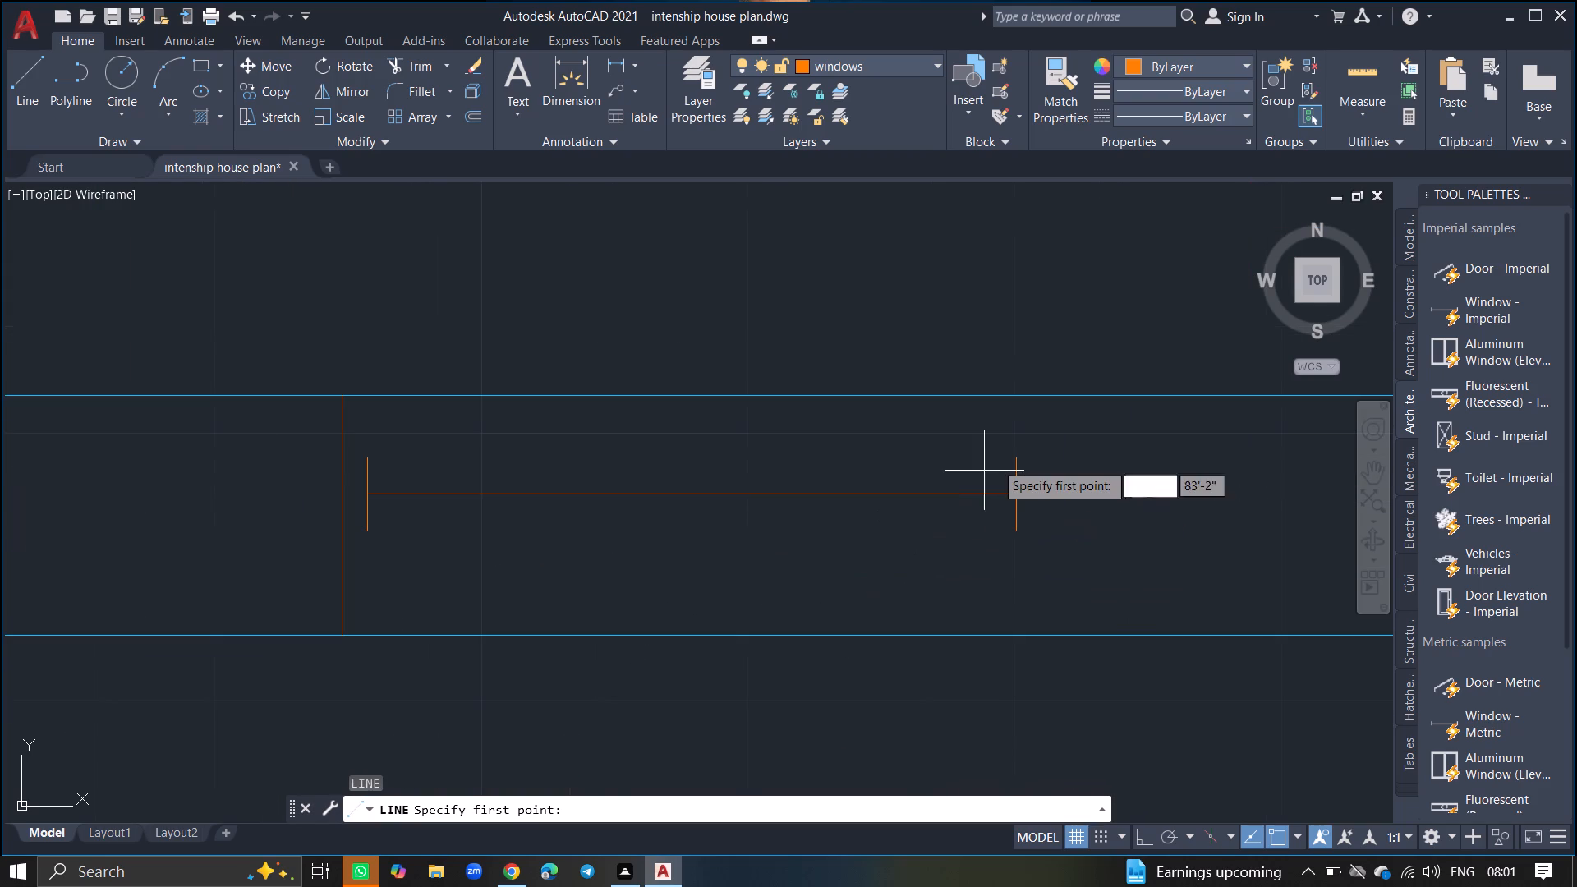
pyautogui.click(1028, 394)
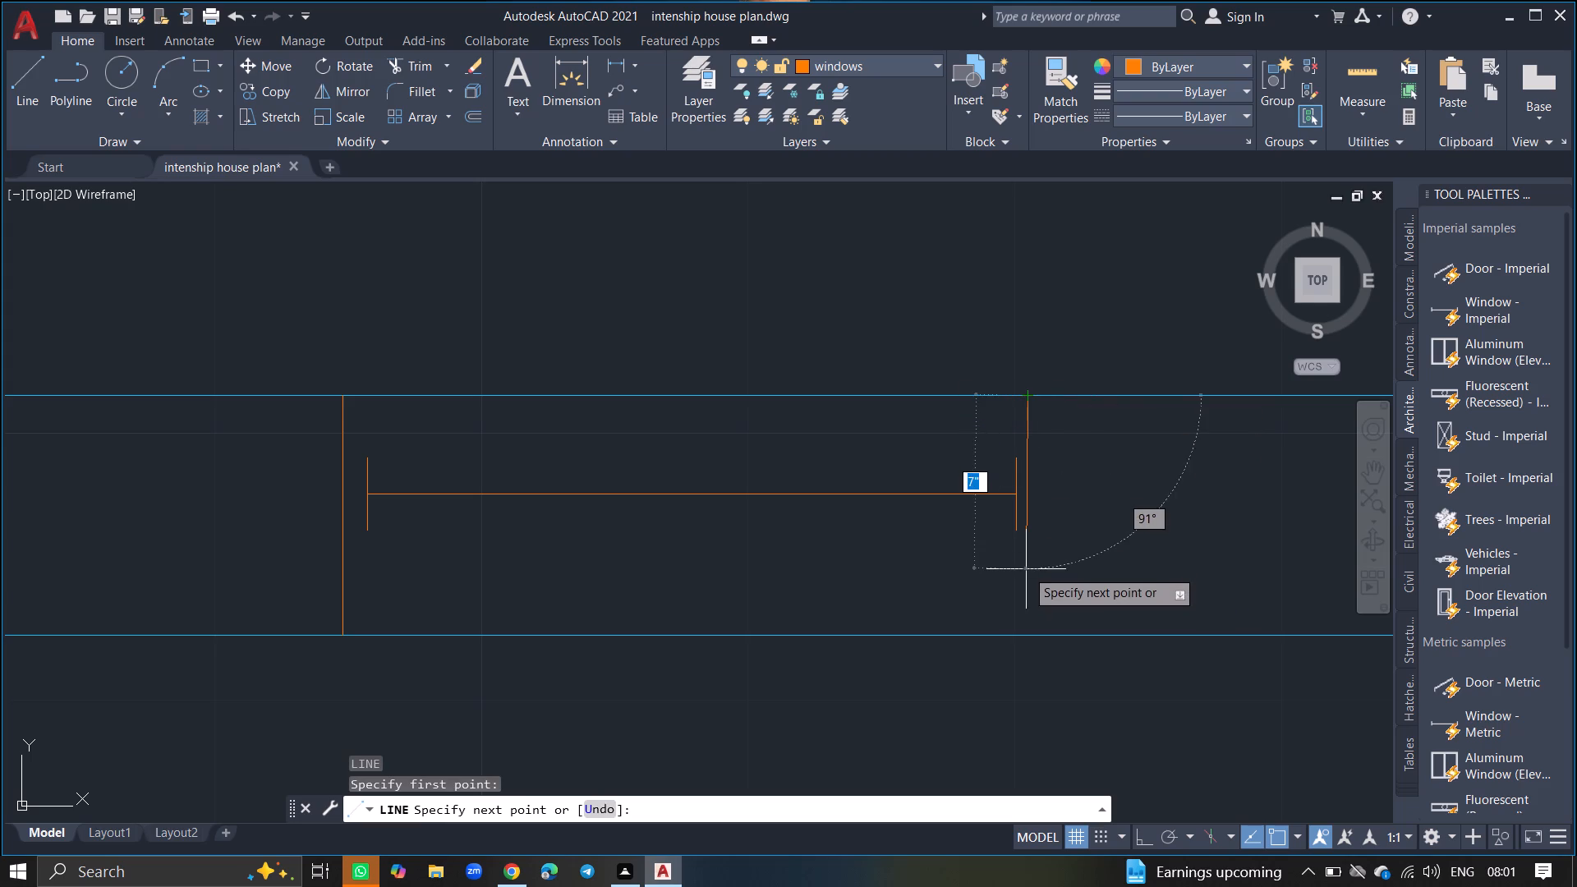
pyautogui.click(1032, 637)
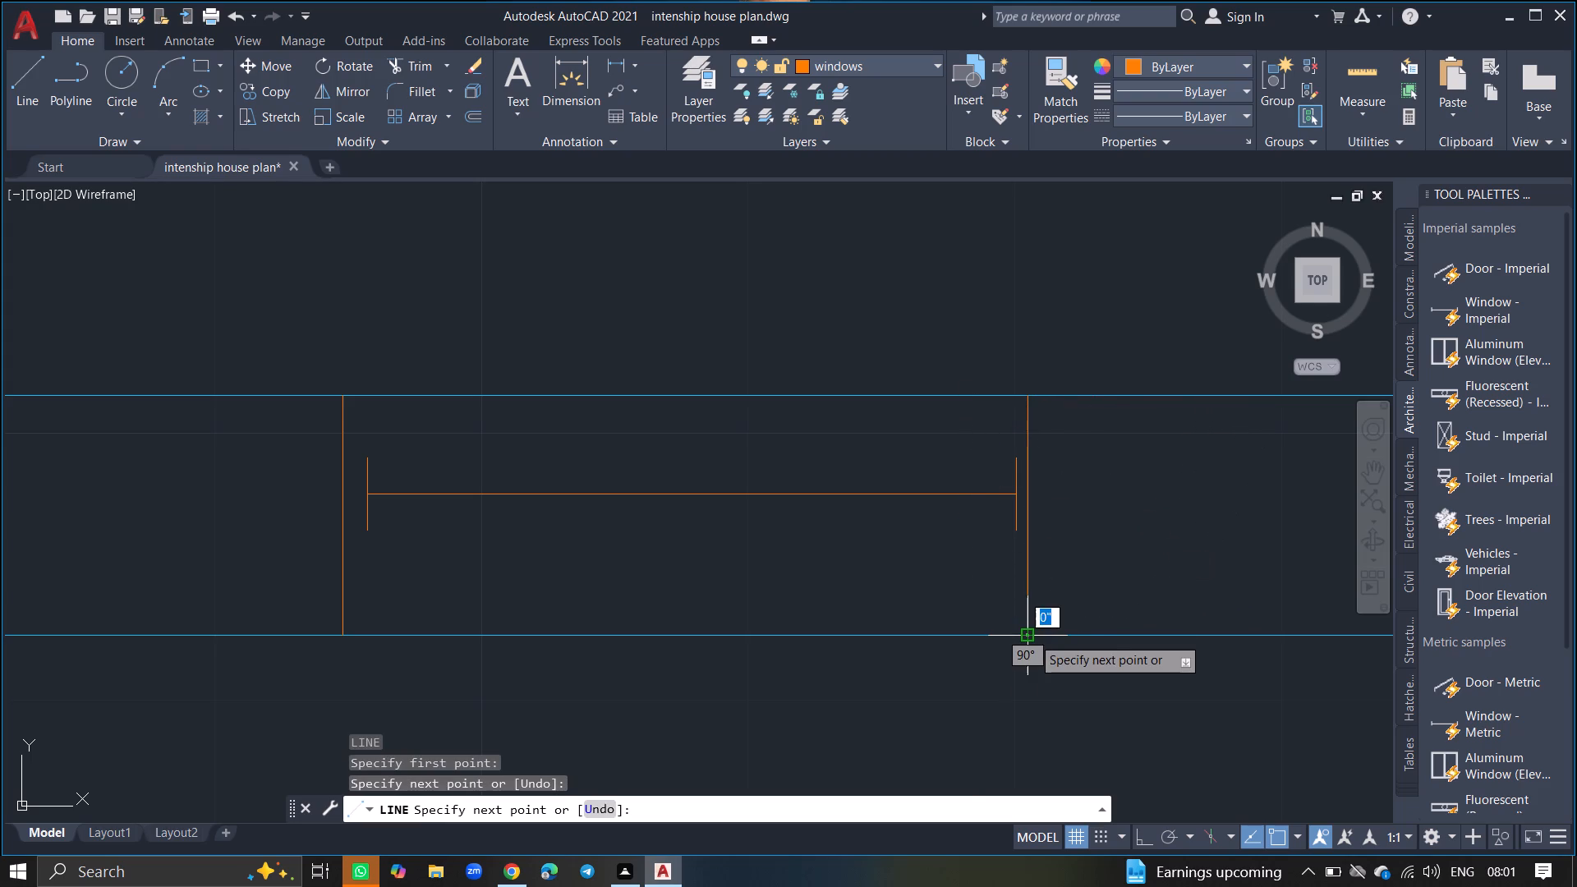
pyautogui.press('Return')
# Copy the window block from its midpoint into the top wall of each of the two upper small rooms.
pyautogui.keyDown('ctrl'); pyautogui.scroll(-4, 1032, 637); pyautogui.keyUp('ctrl')
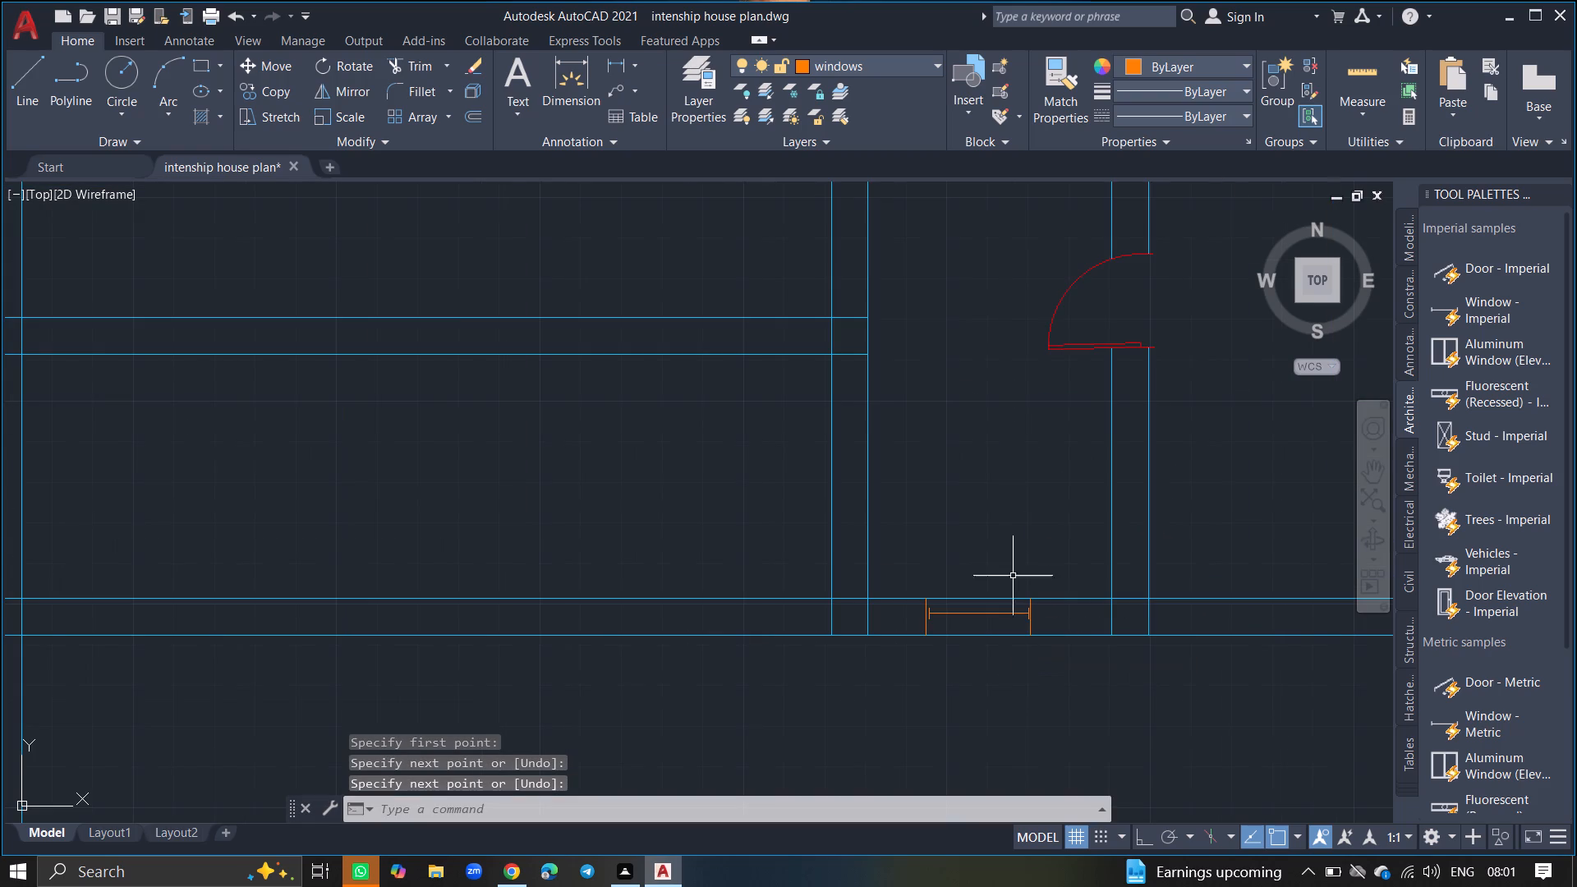
pyautogui.moveTo(998, 613); pyautogui.dragTo(999, 543)
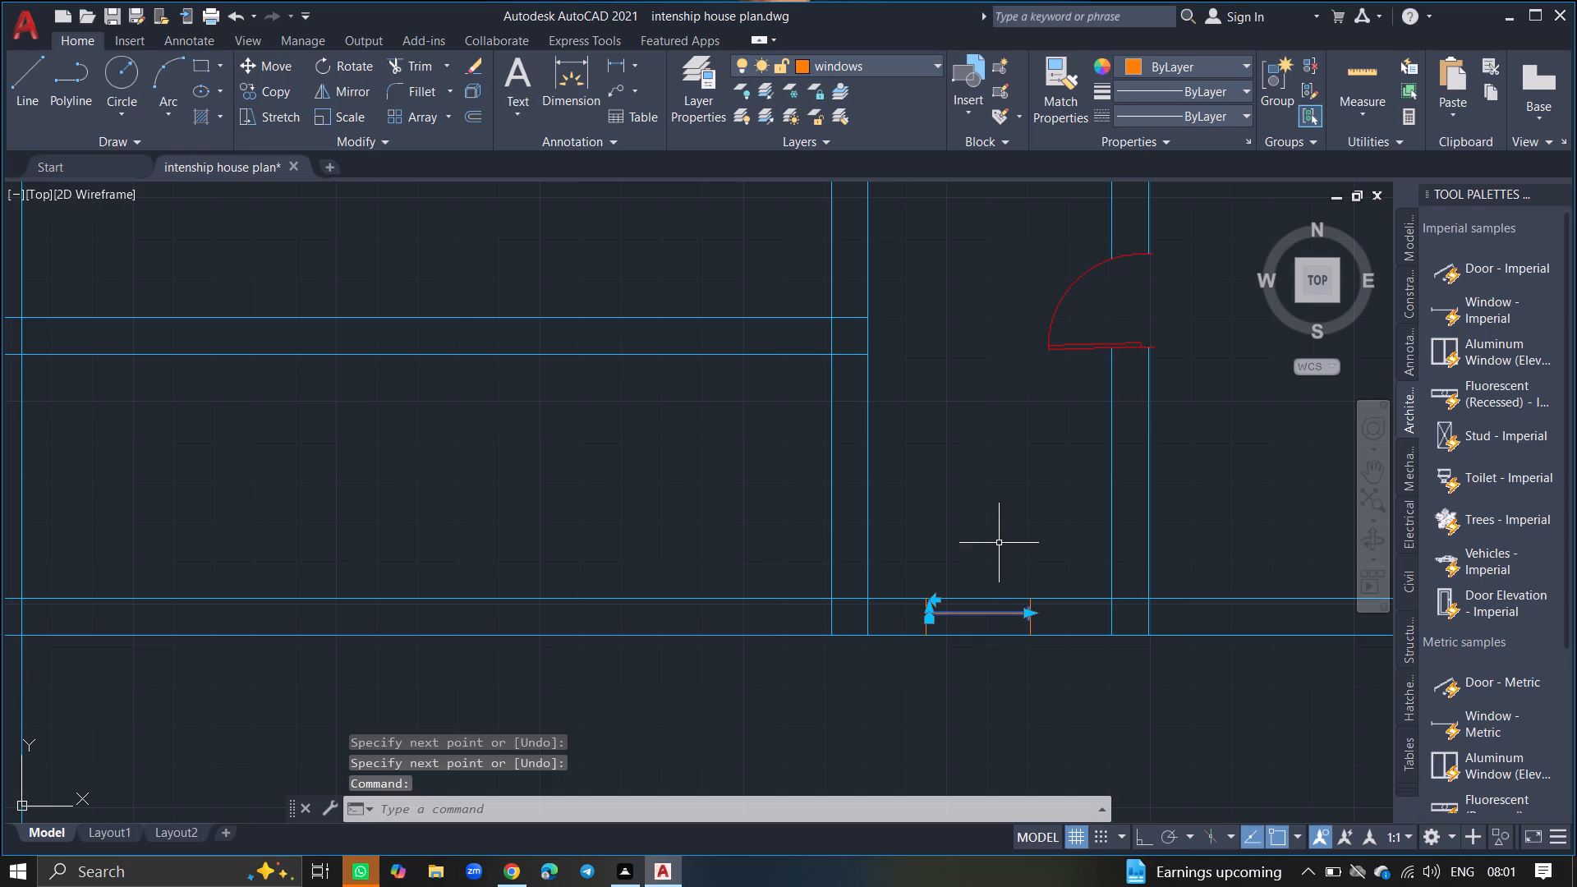
pyautogui.moveTo(999, 543); pyautogui.dragTo(998, 540)
pyautogui.write('COPY')
pyautogui.press('Return')
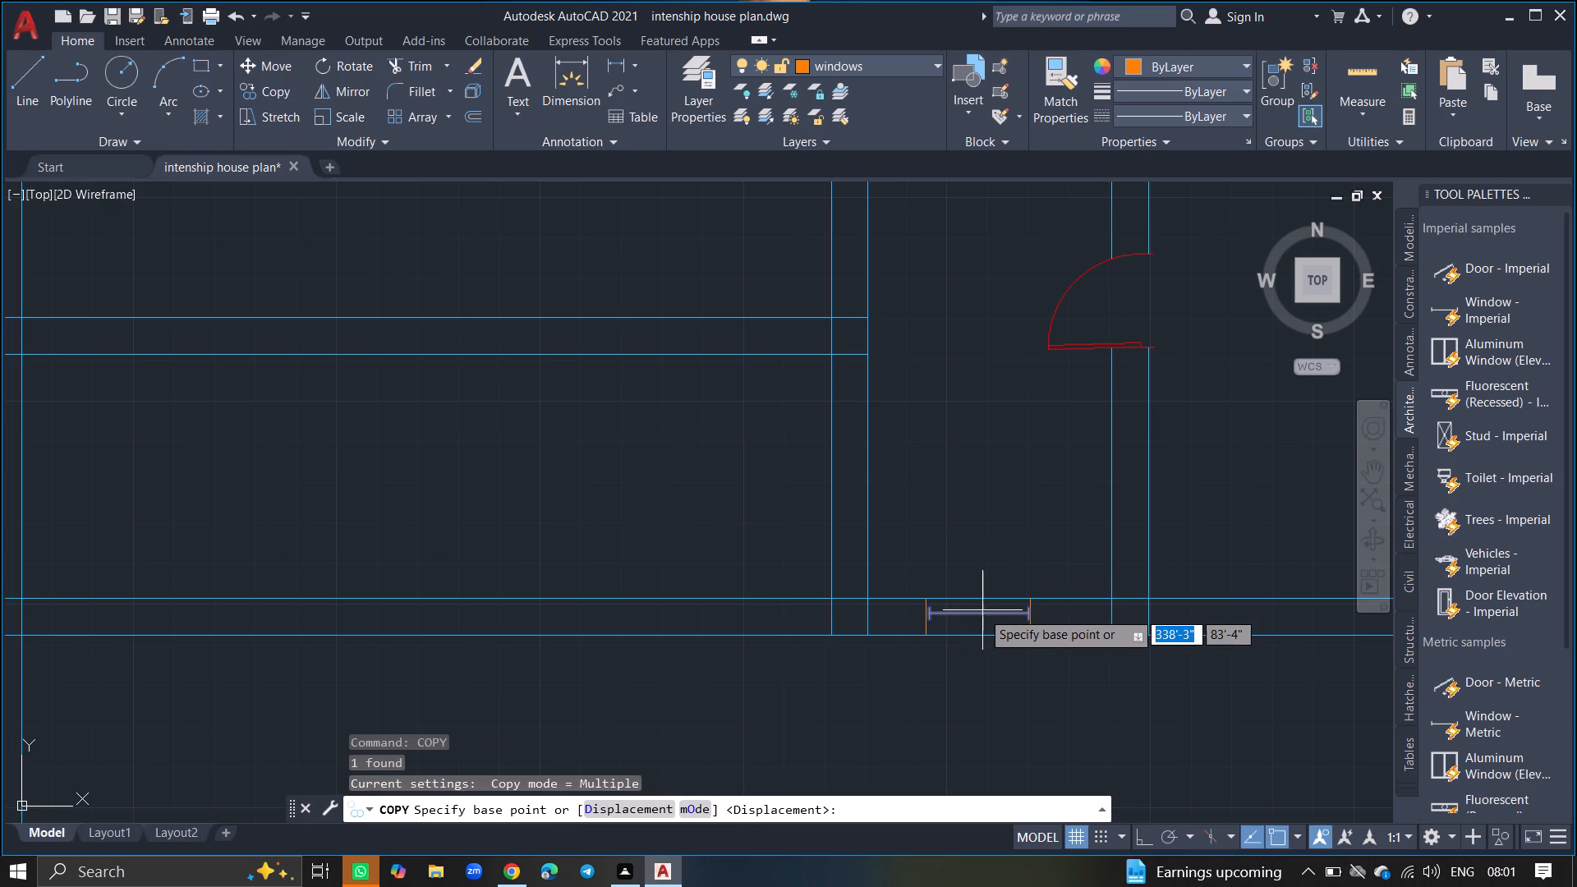
pyautogui.moveTo(979, 617); pyautogui.dragTo(983, 497)
pyautogui.keyDown('ctrl'); pyautogui.scroll(-4, 983, 497); pyautogui.keyUp('ctrl')
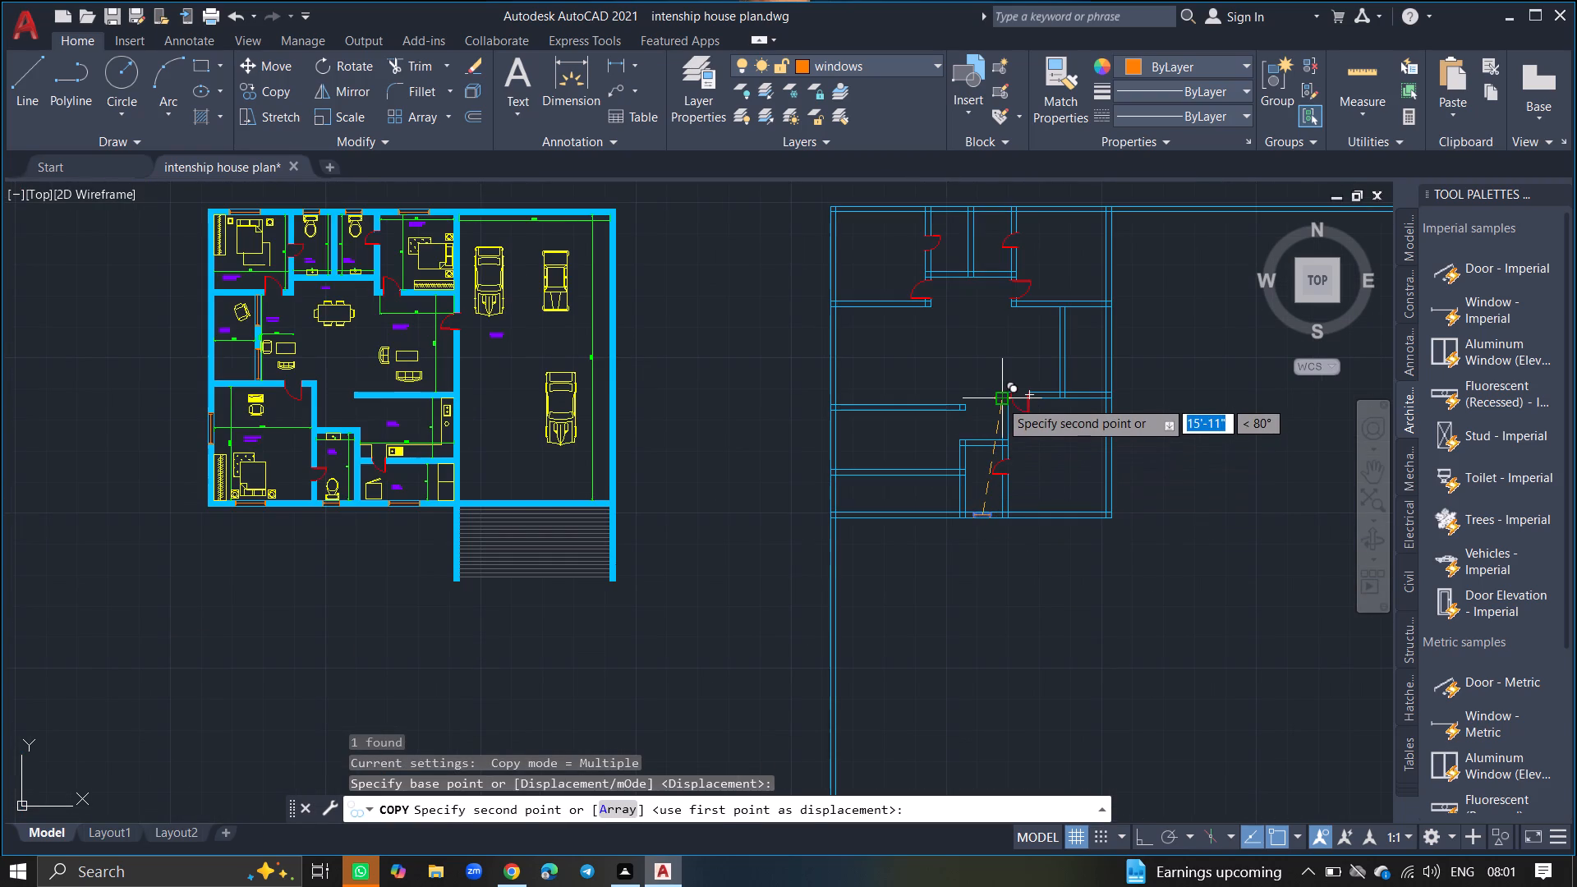
pyautogui.keyDown('ctrl'); pyautogui.scroll(-2, 1000, 400); pyautogui.keyUp('ctrl')
pyautogui.keyDown('ctrl'); pyautogui.scroll(4, 989, 319); pyautogui.keyUp('ctrl')
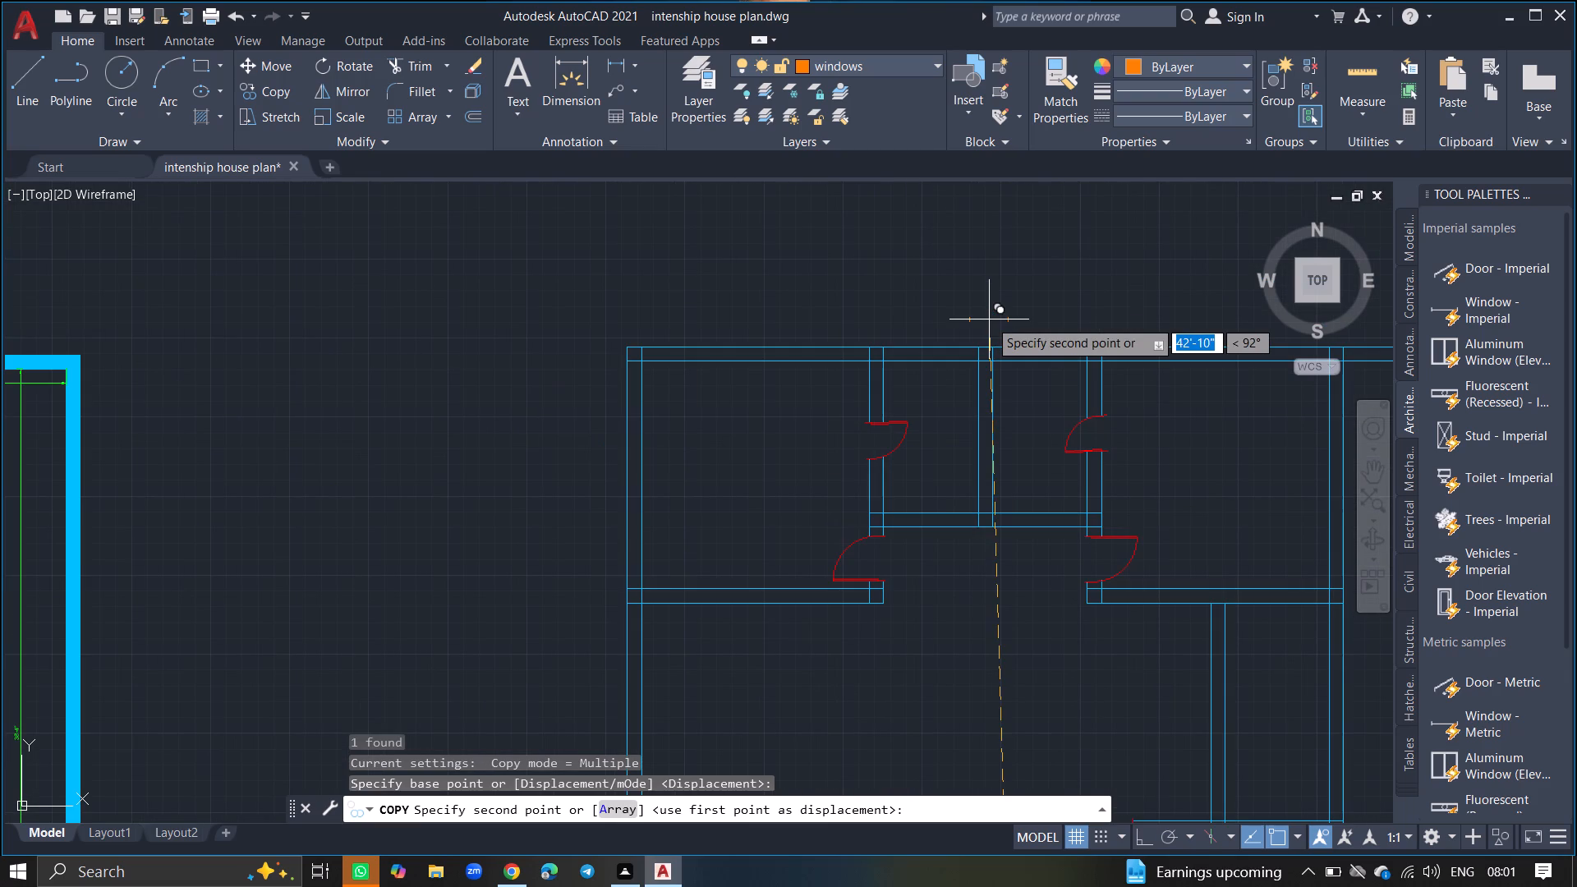
pyautogui.keyDown('ctrl'); pyautogui.scroll(2, 989, 319); pyautogui.keyUp('ctrl')
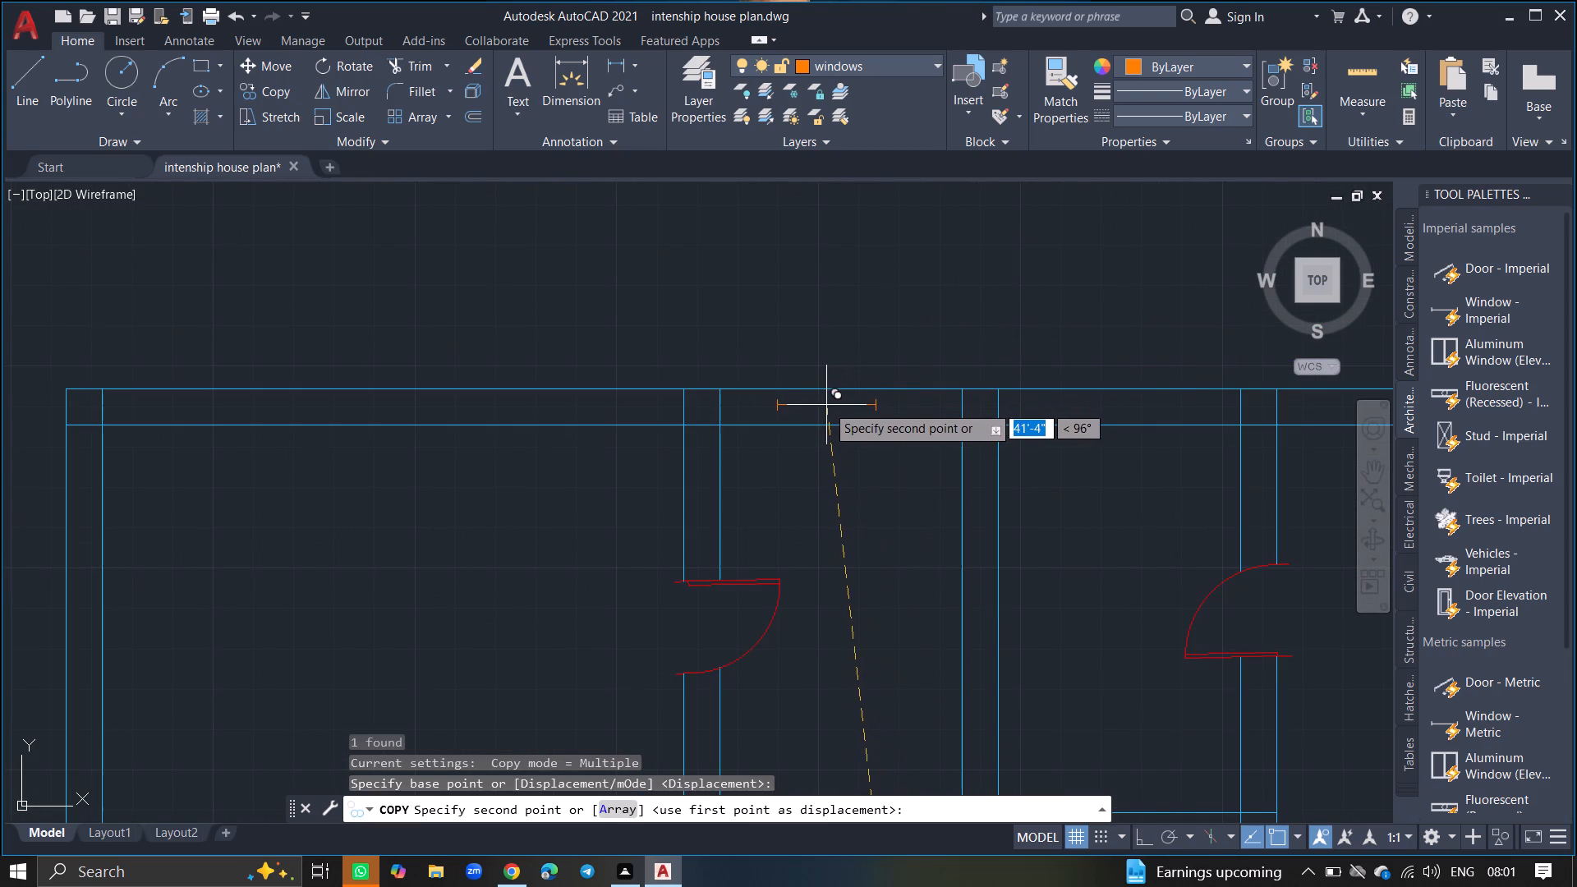
pyautogui.click(833, 407)
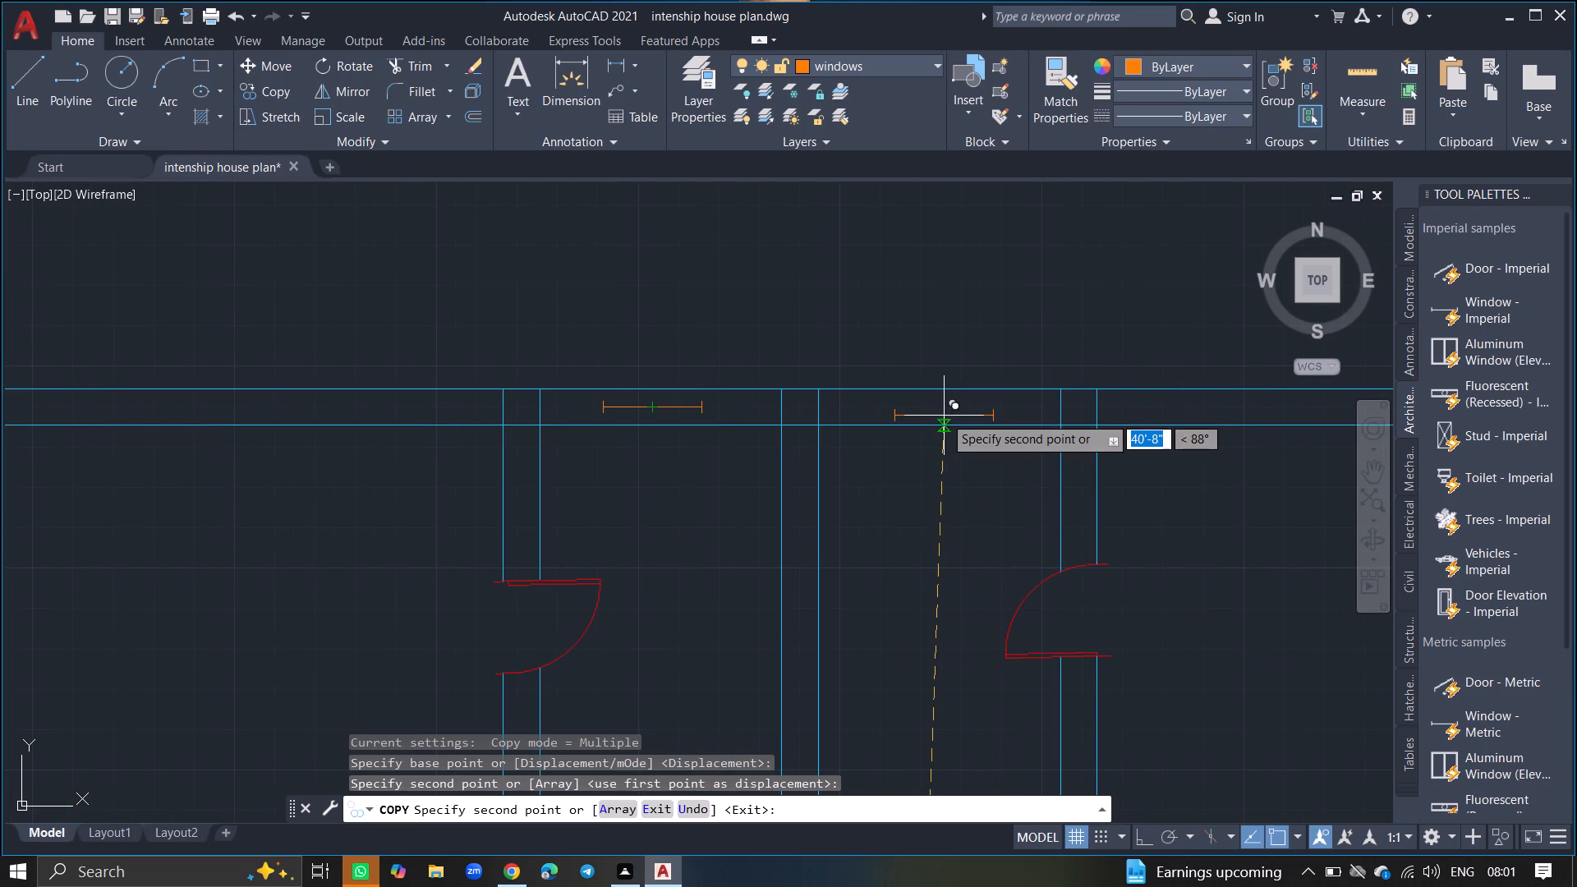
pyautogui.keyDown('ctrl'); pyautogui.scroll(3, 937, 416); pyautogui.keyUp('ctrl')
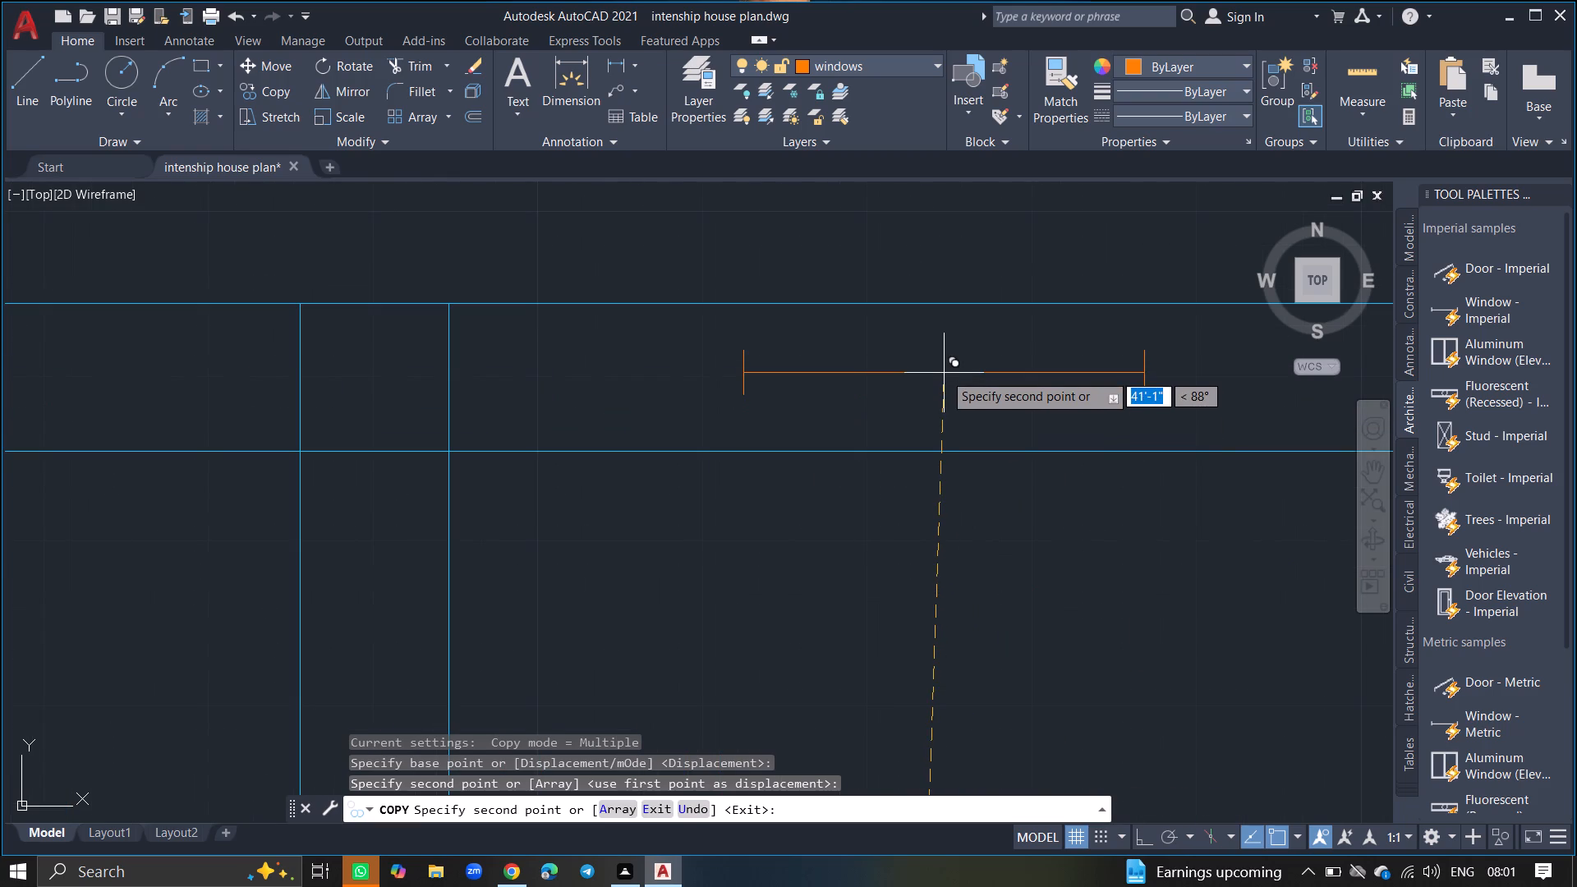
pyautogui.click(945, 379)
pyautogui.press('Return')
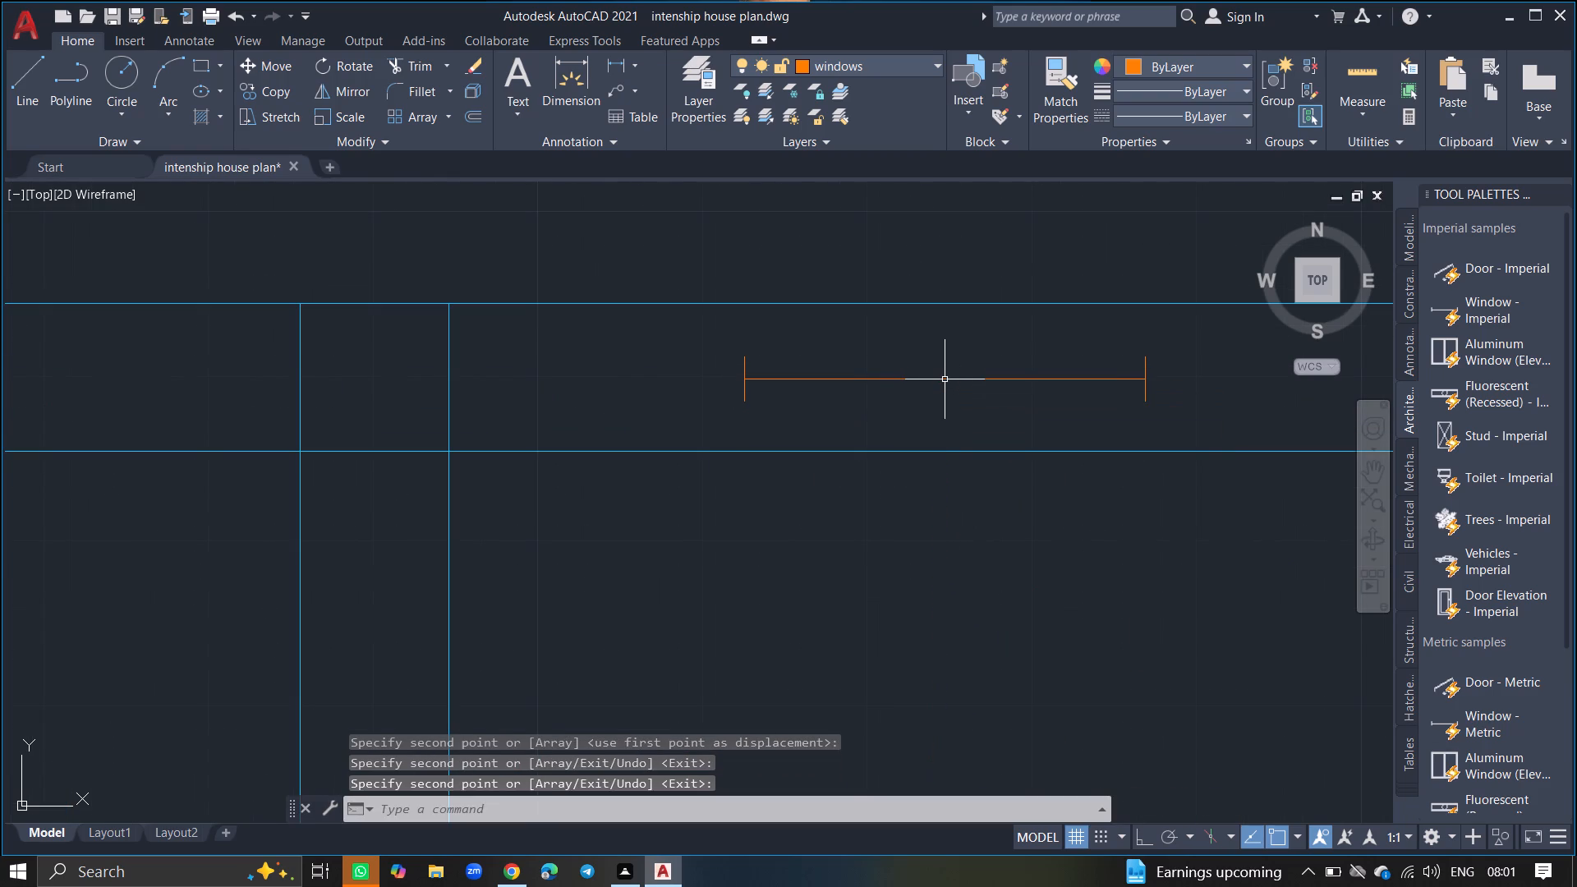
# Draw jamb lines across the top wall at both ends of the window in the right-hand upper small room.
pyautogui.press('l')
pyautogui.press('Return')
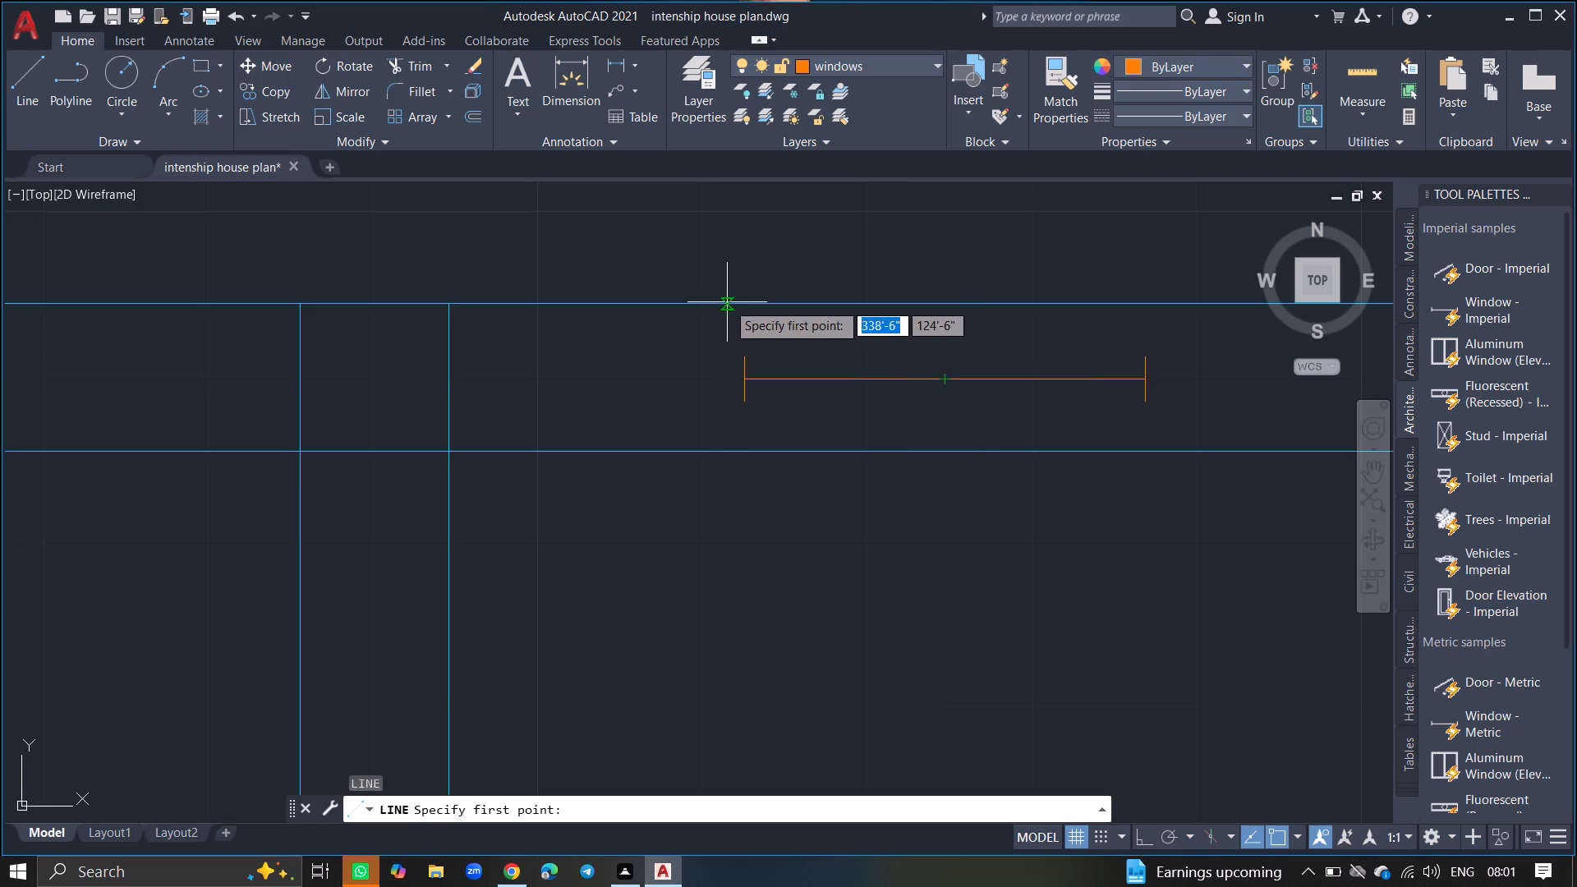
pyautogui.moveTo(727, 302); pyautogui.dragTo(725, 391)
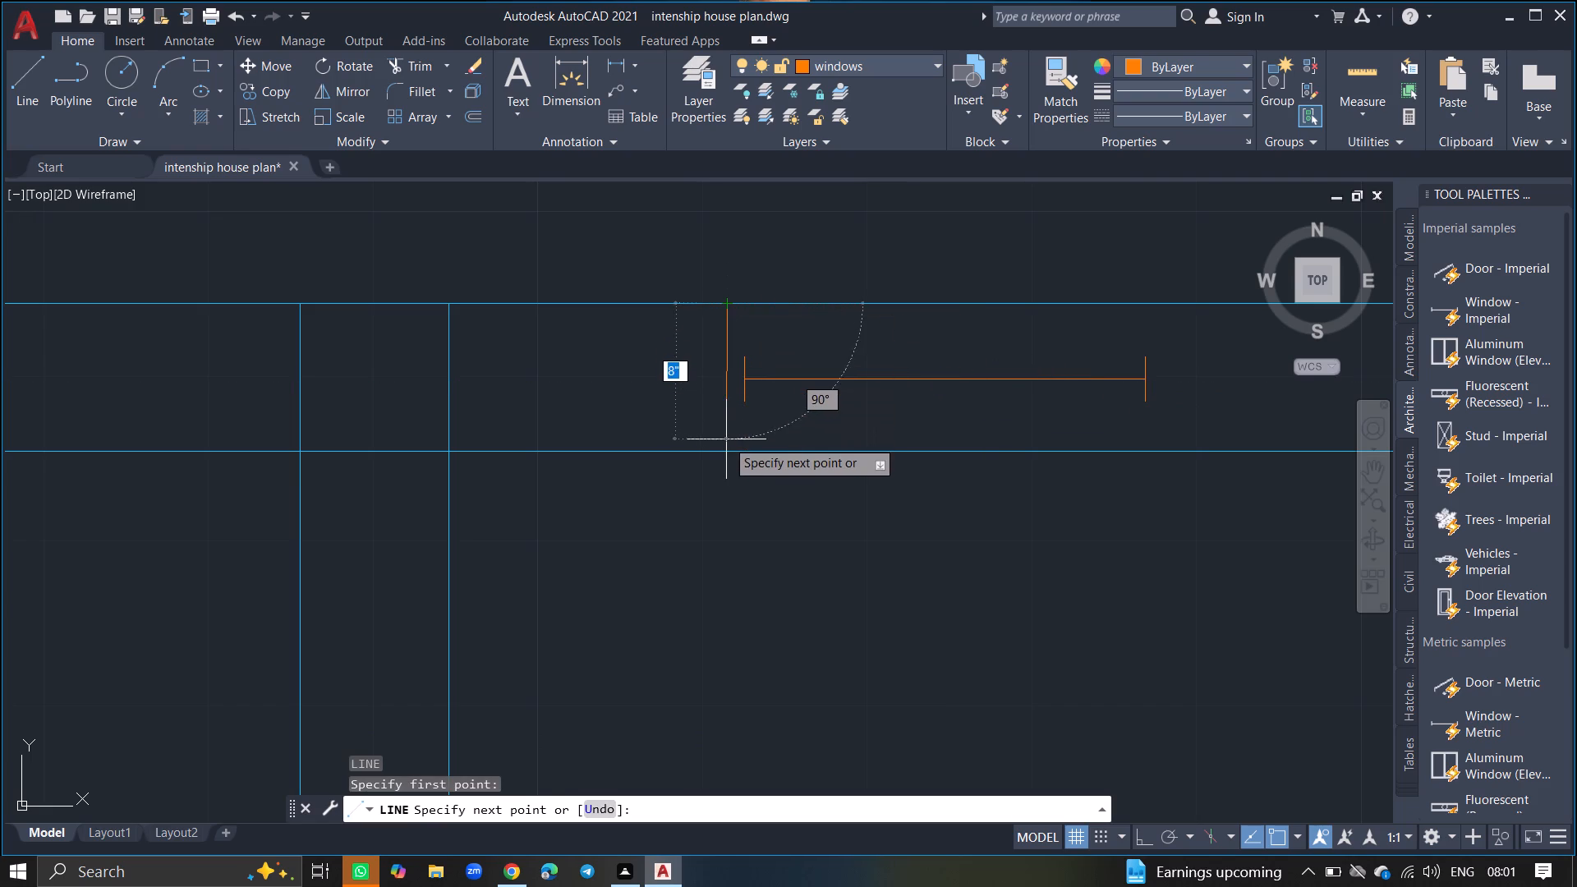
pyautogui.click(729, 453)
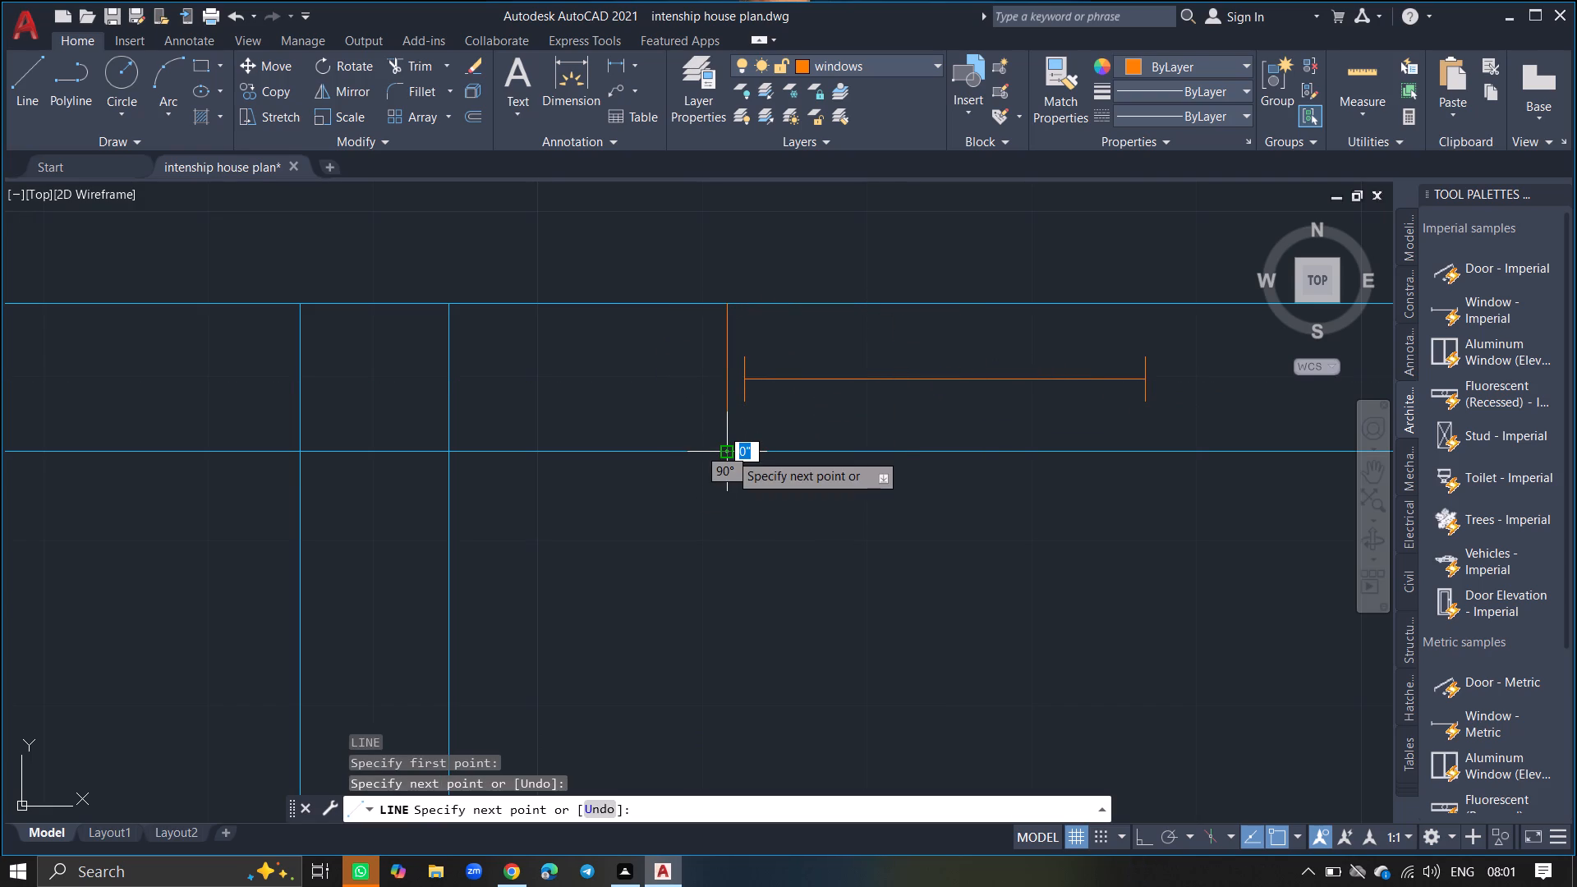
pyautogui.press('Return')
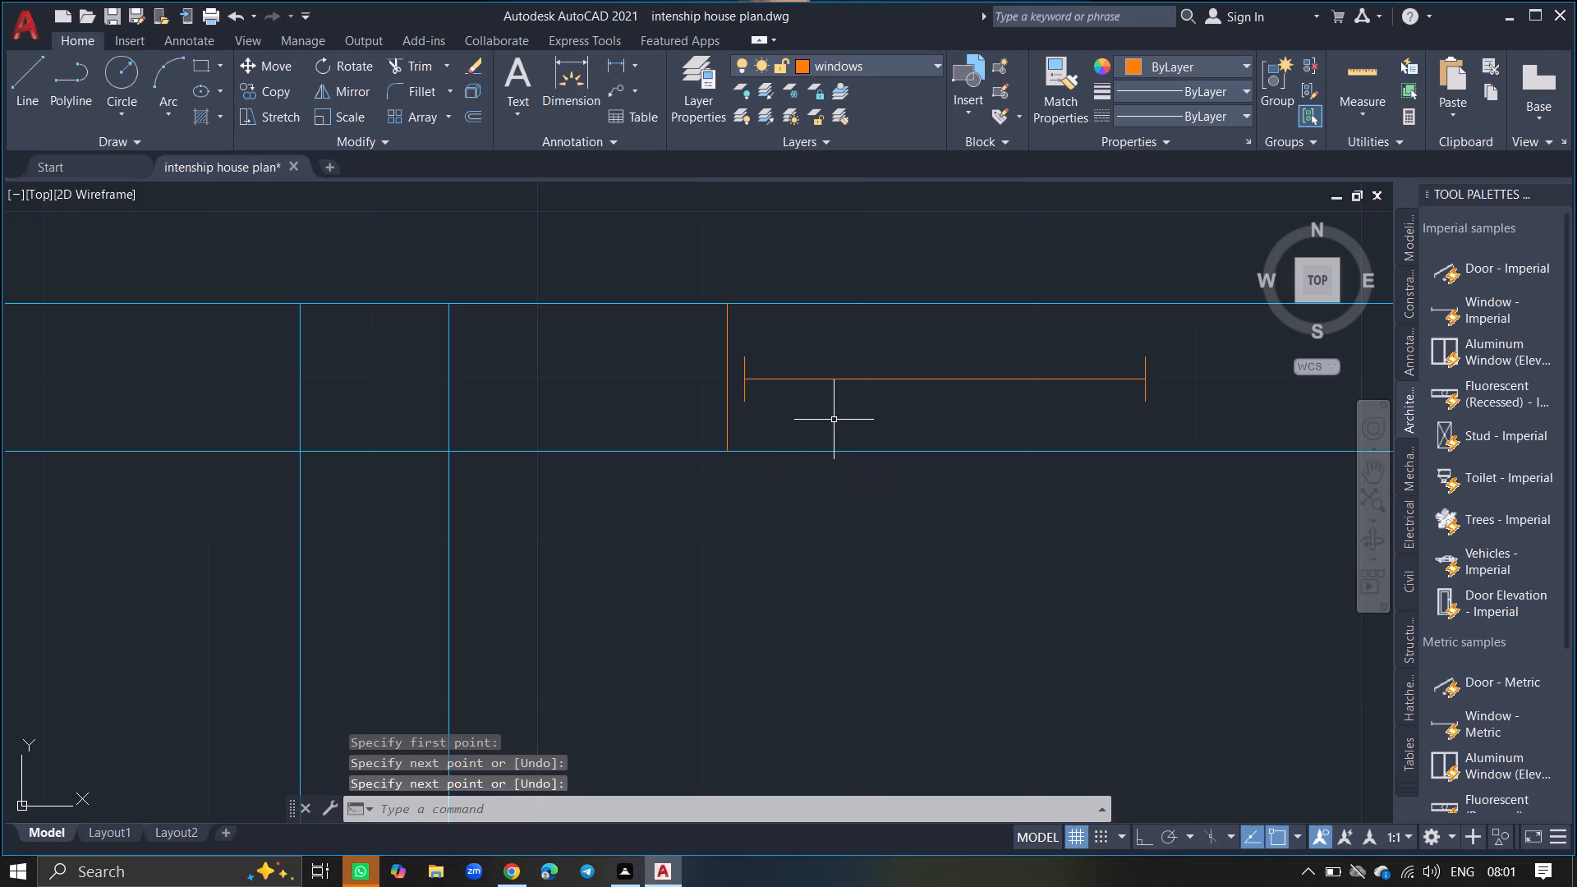
pyautogui.press('l')
pyautogui.press('Return')
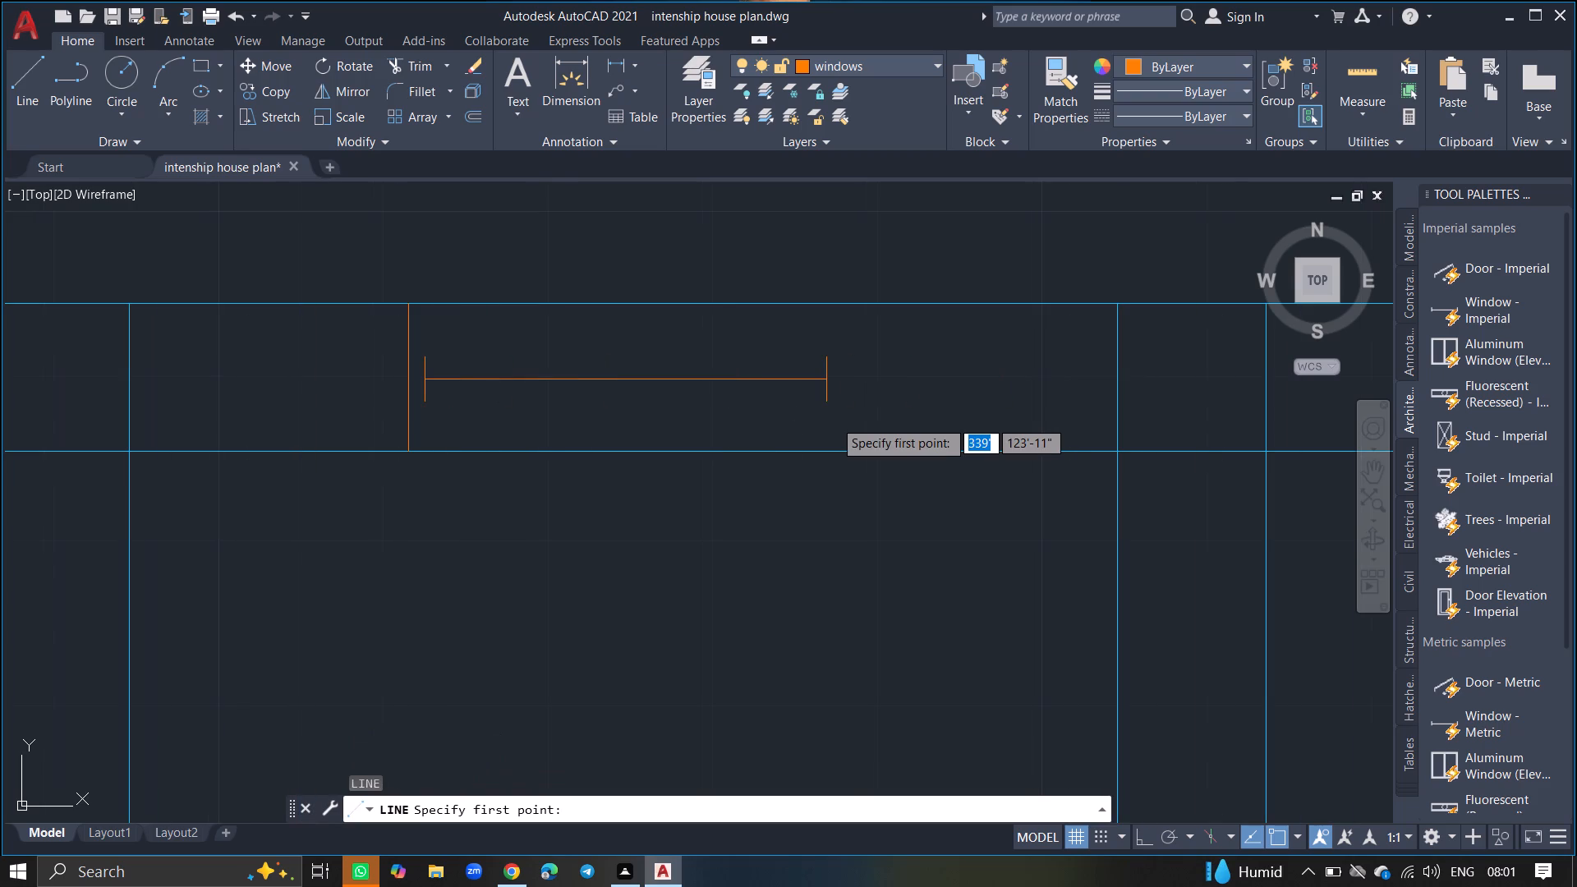
pyautogui.click(834, 304)
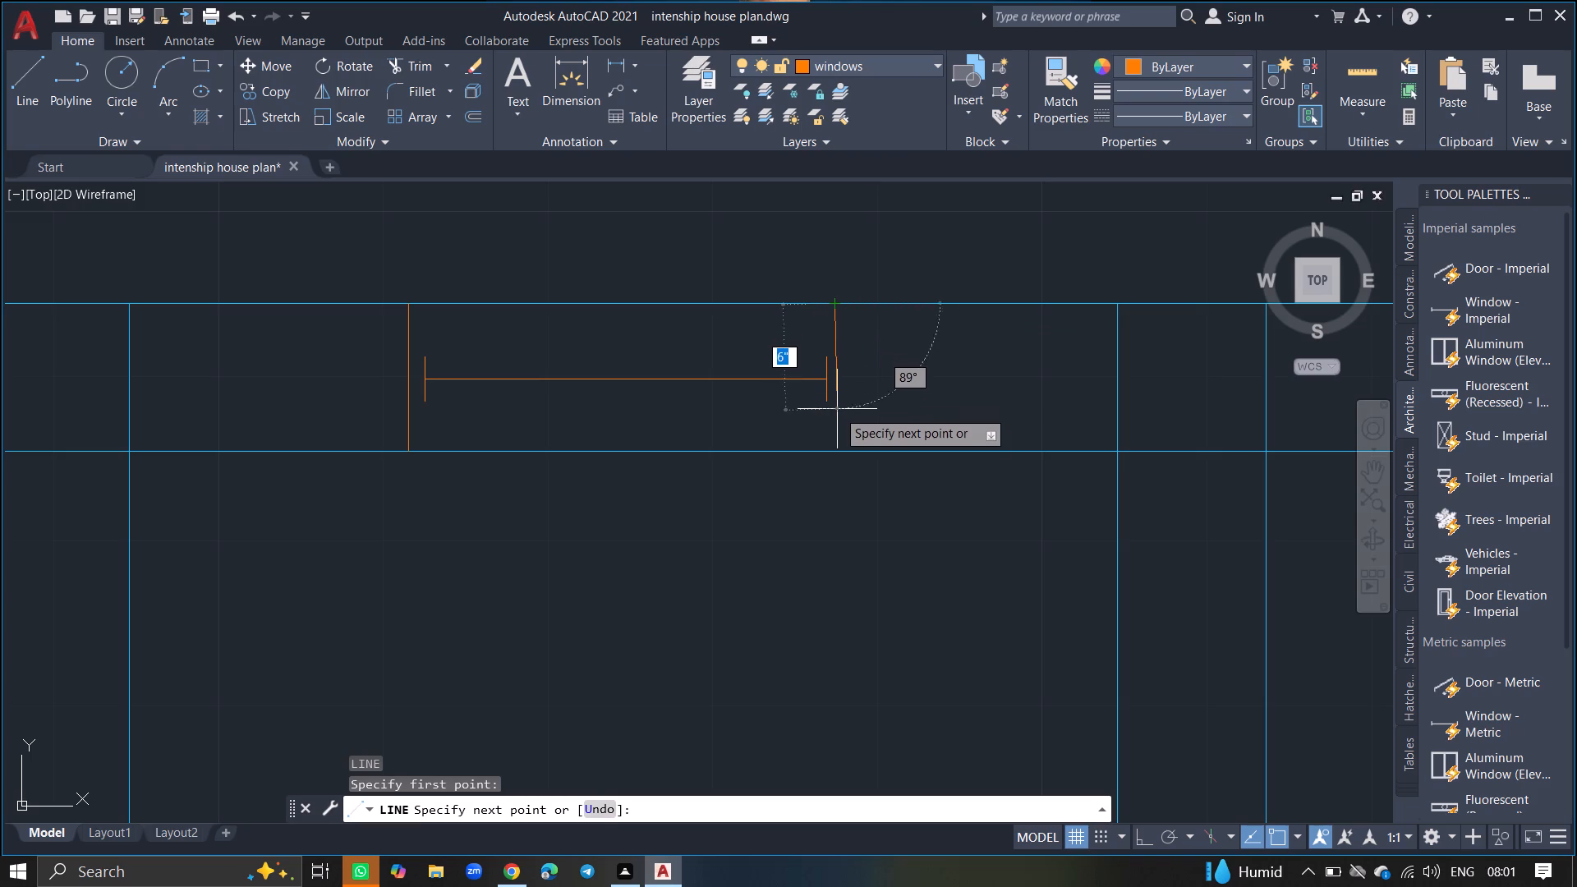
pyautogui.click(835, 455)
pyautogui.press('Return')
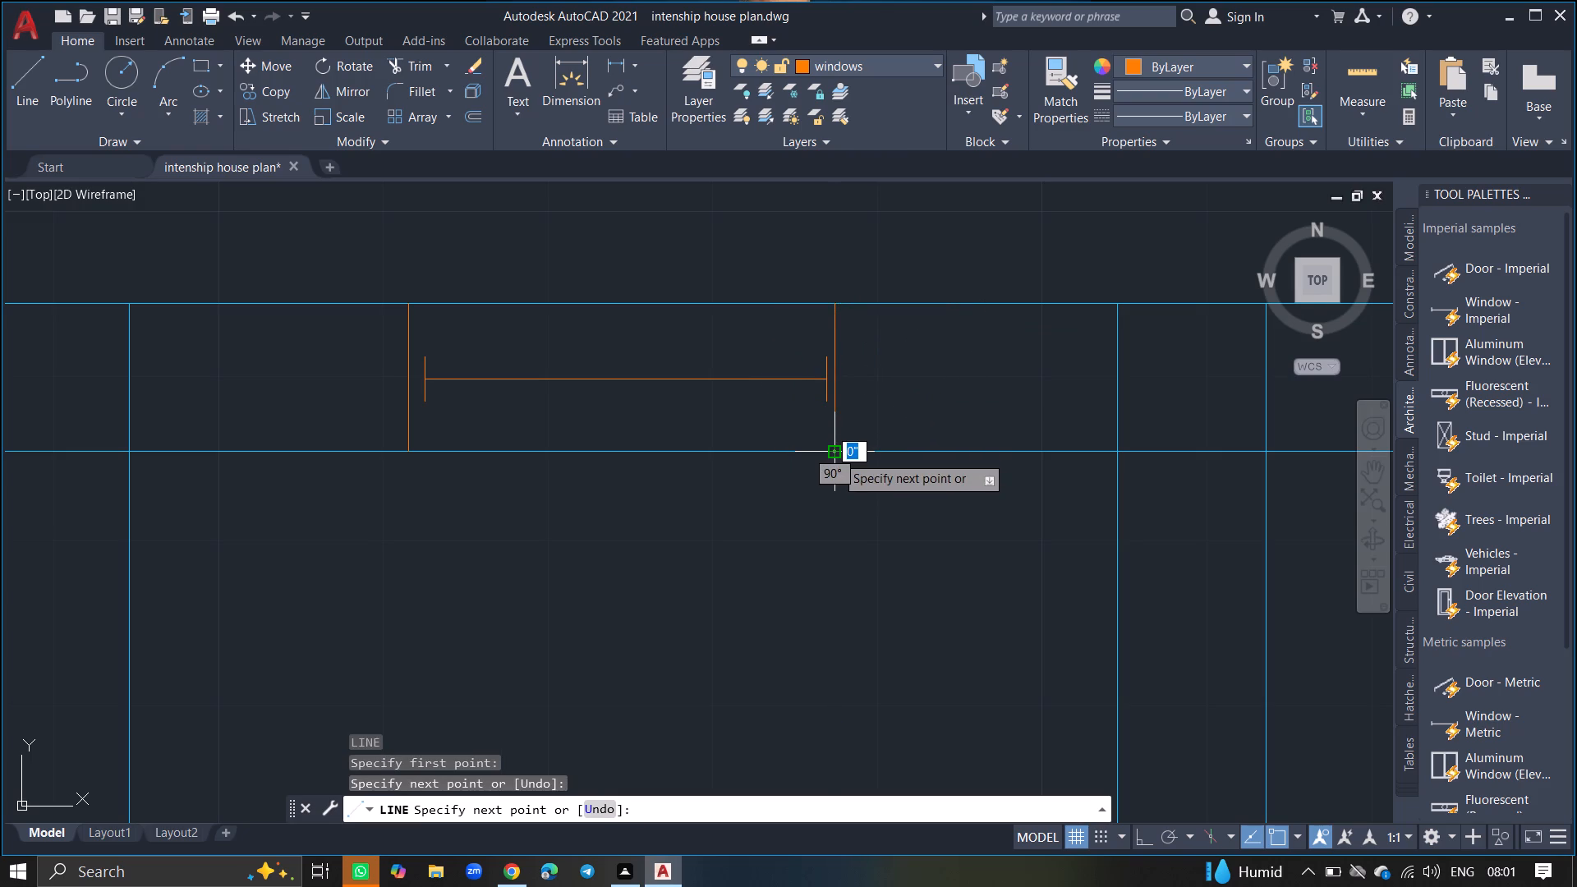
pyautogui.keyDown('ctrl'); pyautogui.scroll(-3, 835, 455); pyautogui.keyUp('ctrl')
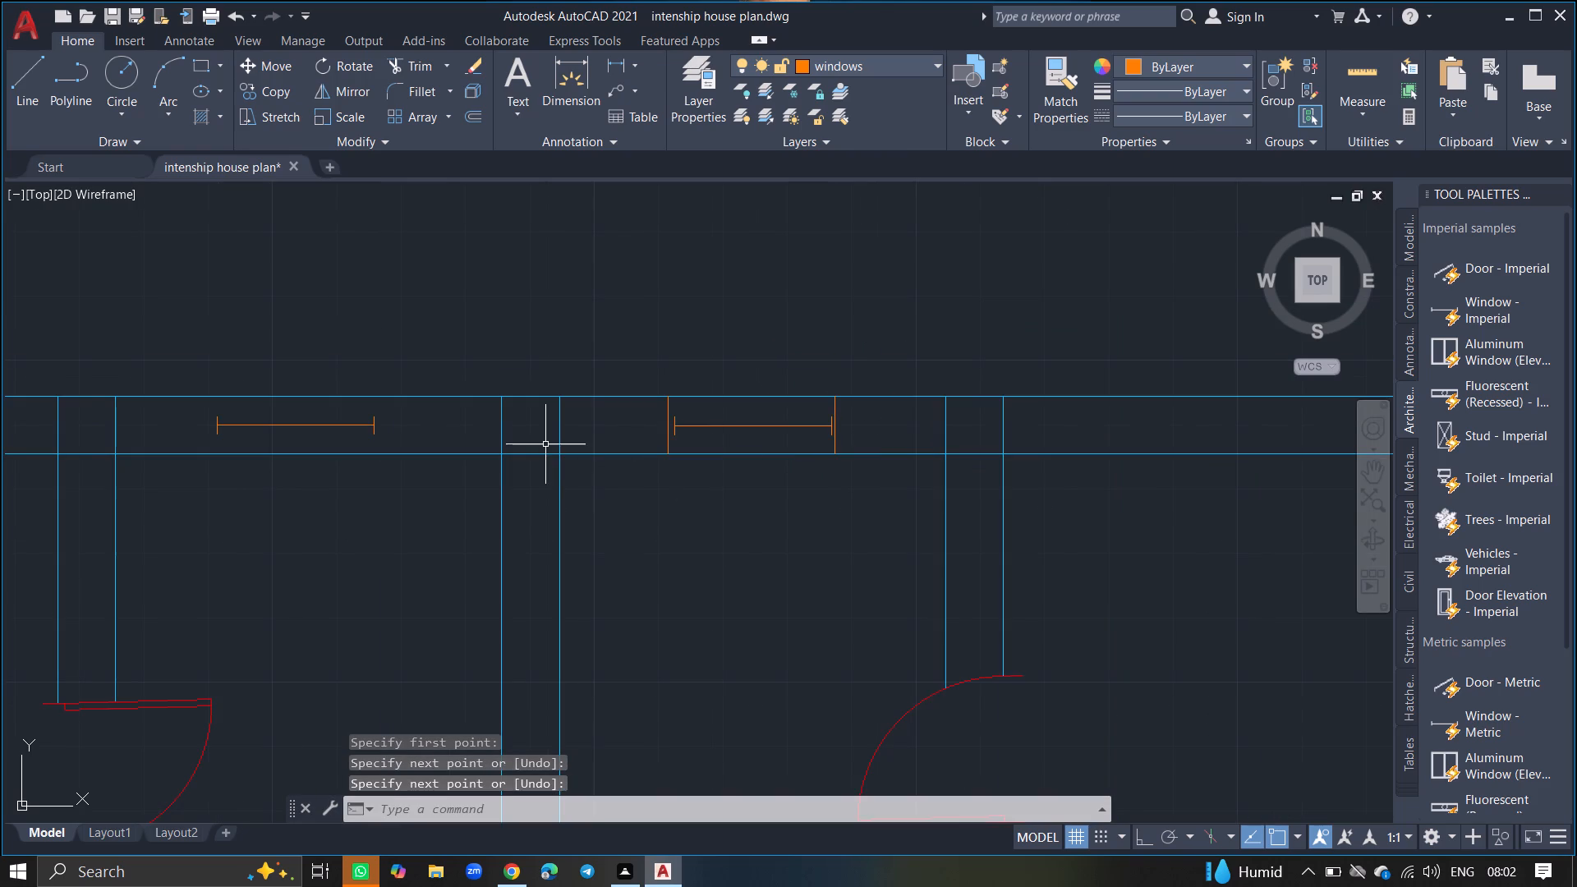
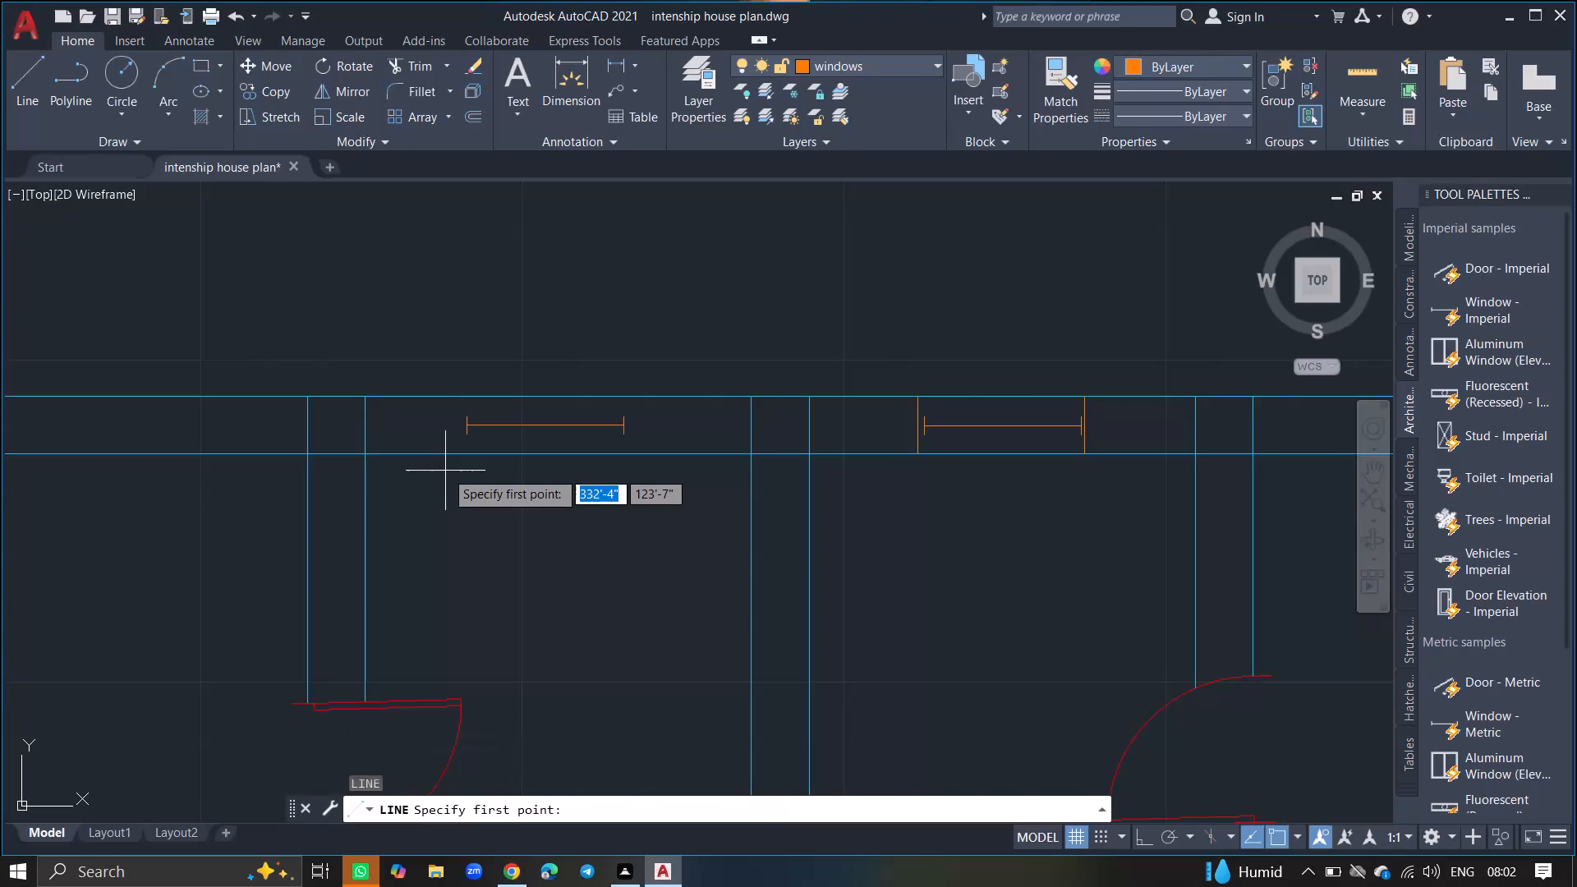
# Draw jamb lines across the full thickness of the top wall at both ends of the window in the left-hand upper small room.
pyautogui.keyDown('ctrl'); pyautogui.scroll(1, 456, 412); pyautogui.keyUp('ctrl')
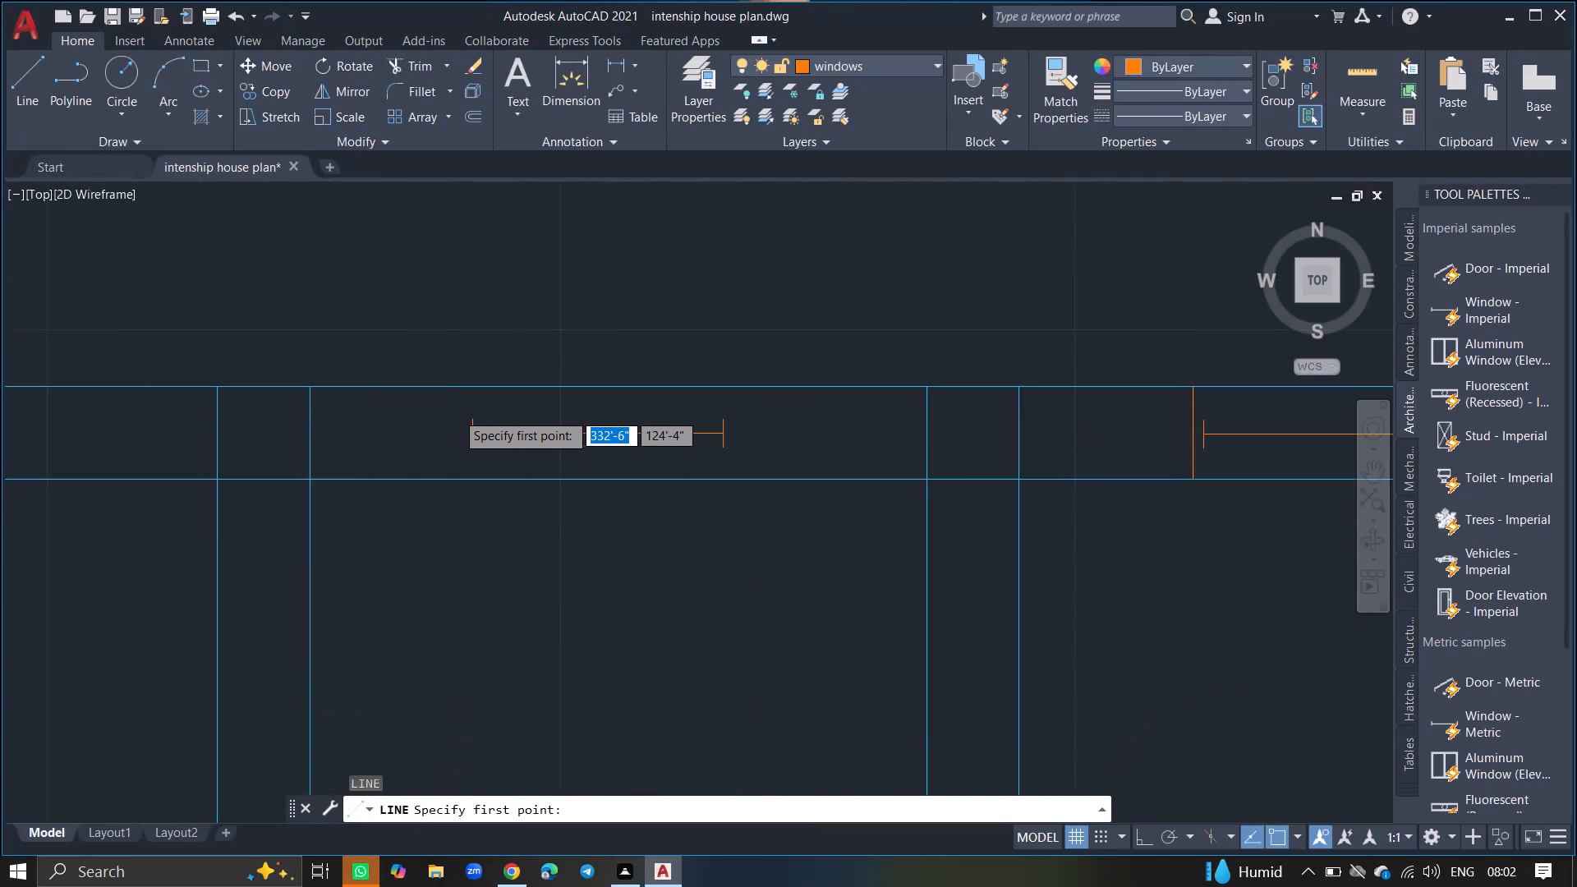
pyautogui.keyDown('ctrl'); pyautogui.scroll(1, 456, 412); pyautogui.keyUp('ctrl')
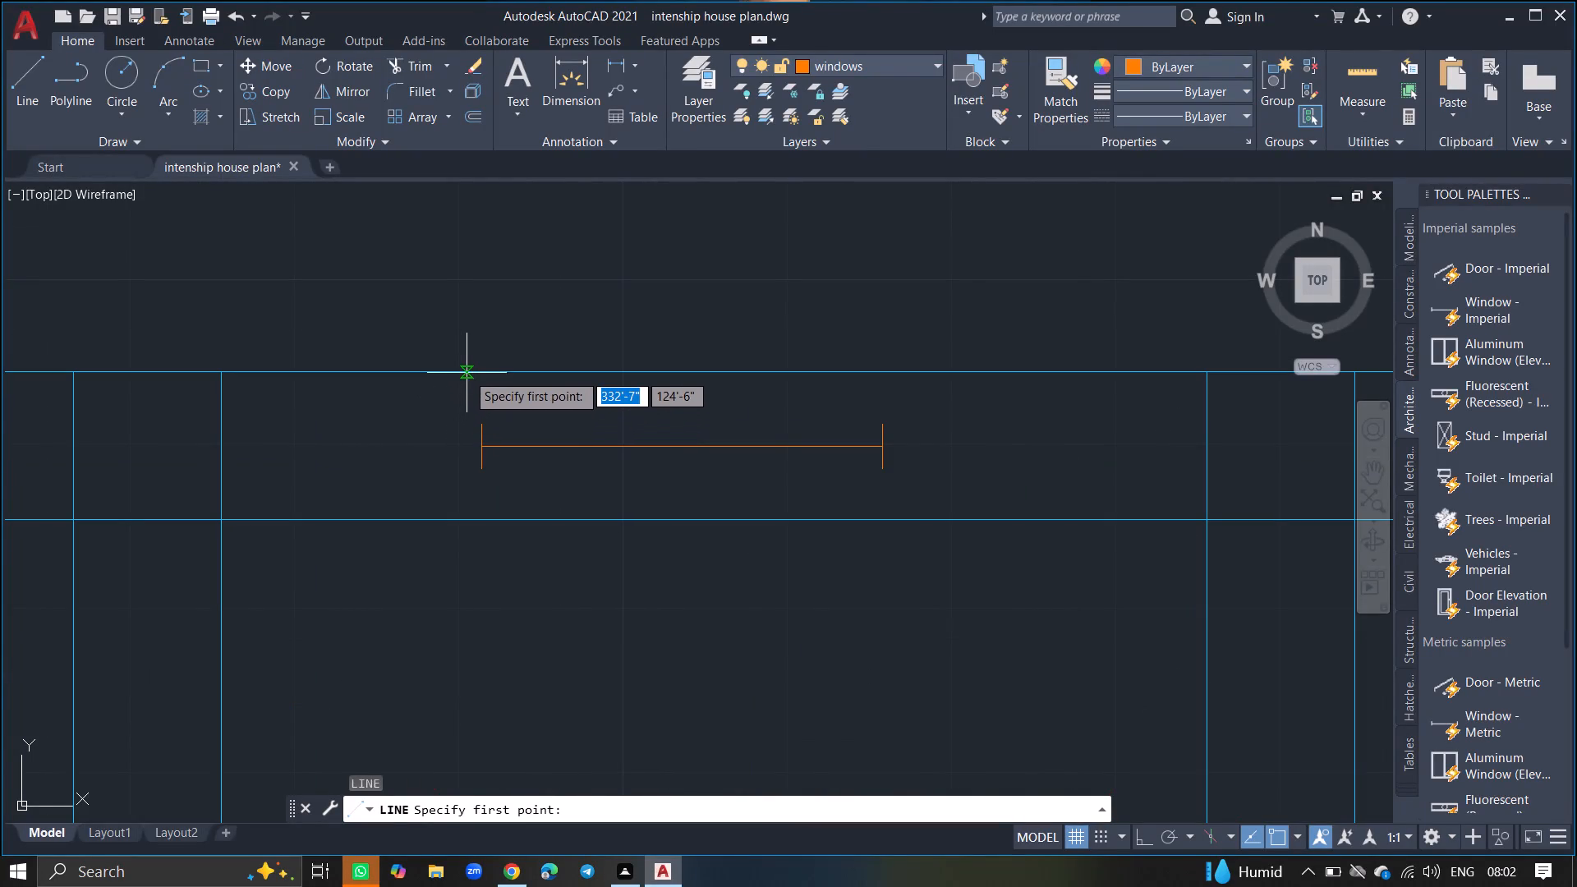
pyautogui.click(467, 370)
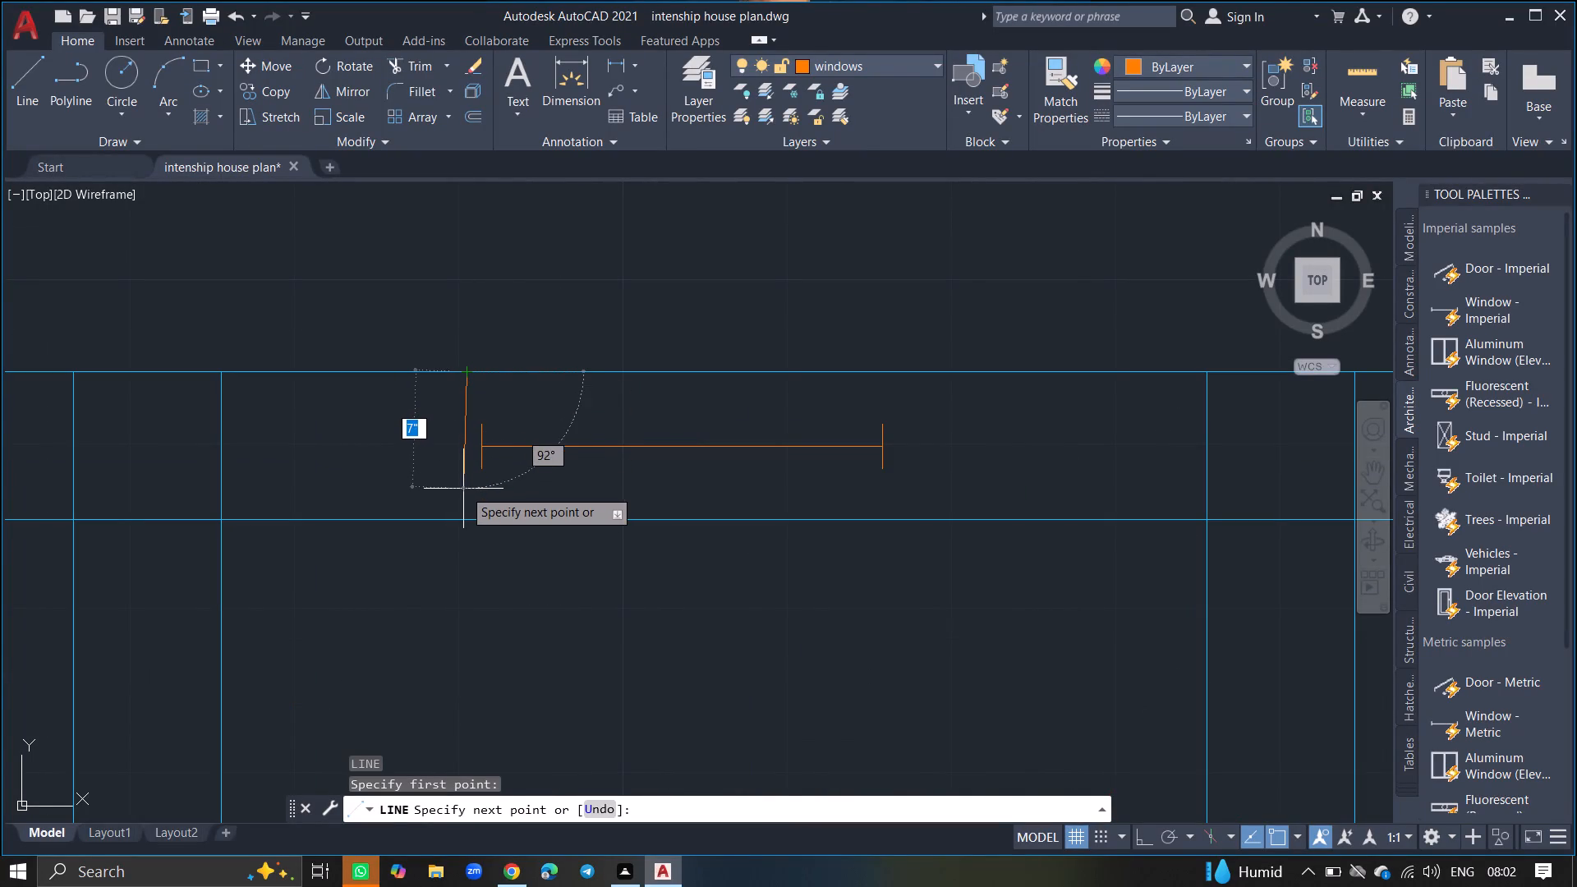
pyautogui.click(463, 516)
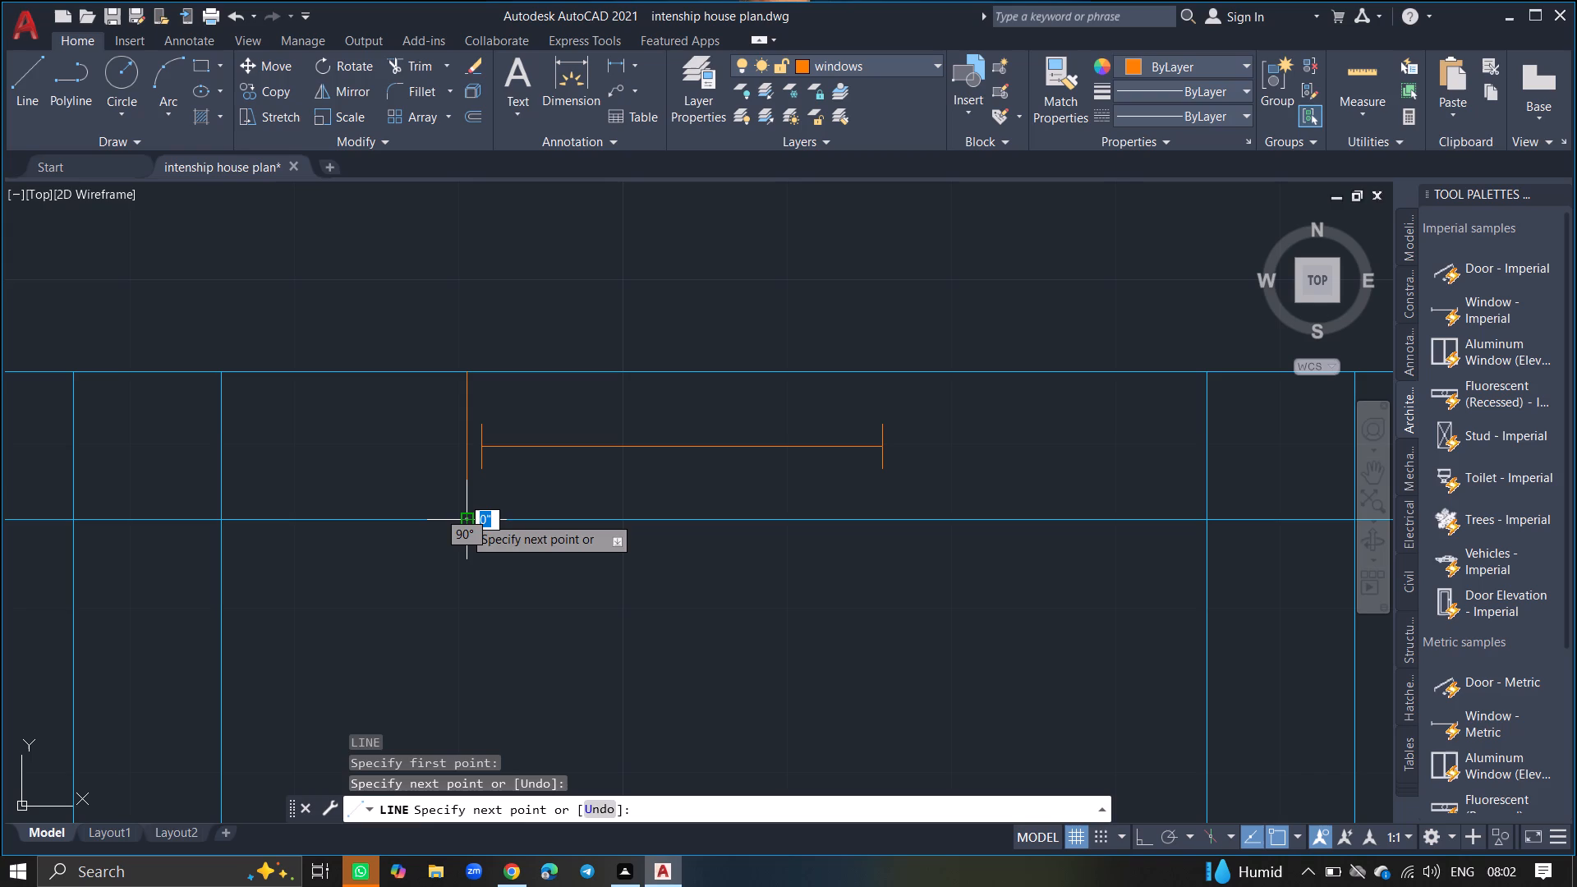
pyautogui.press('Return')
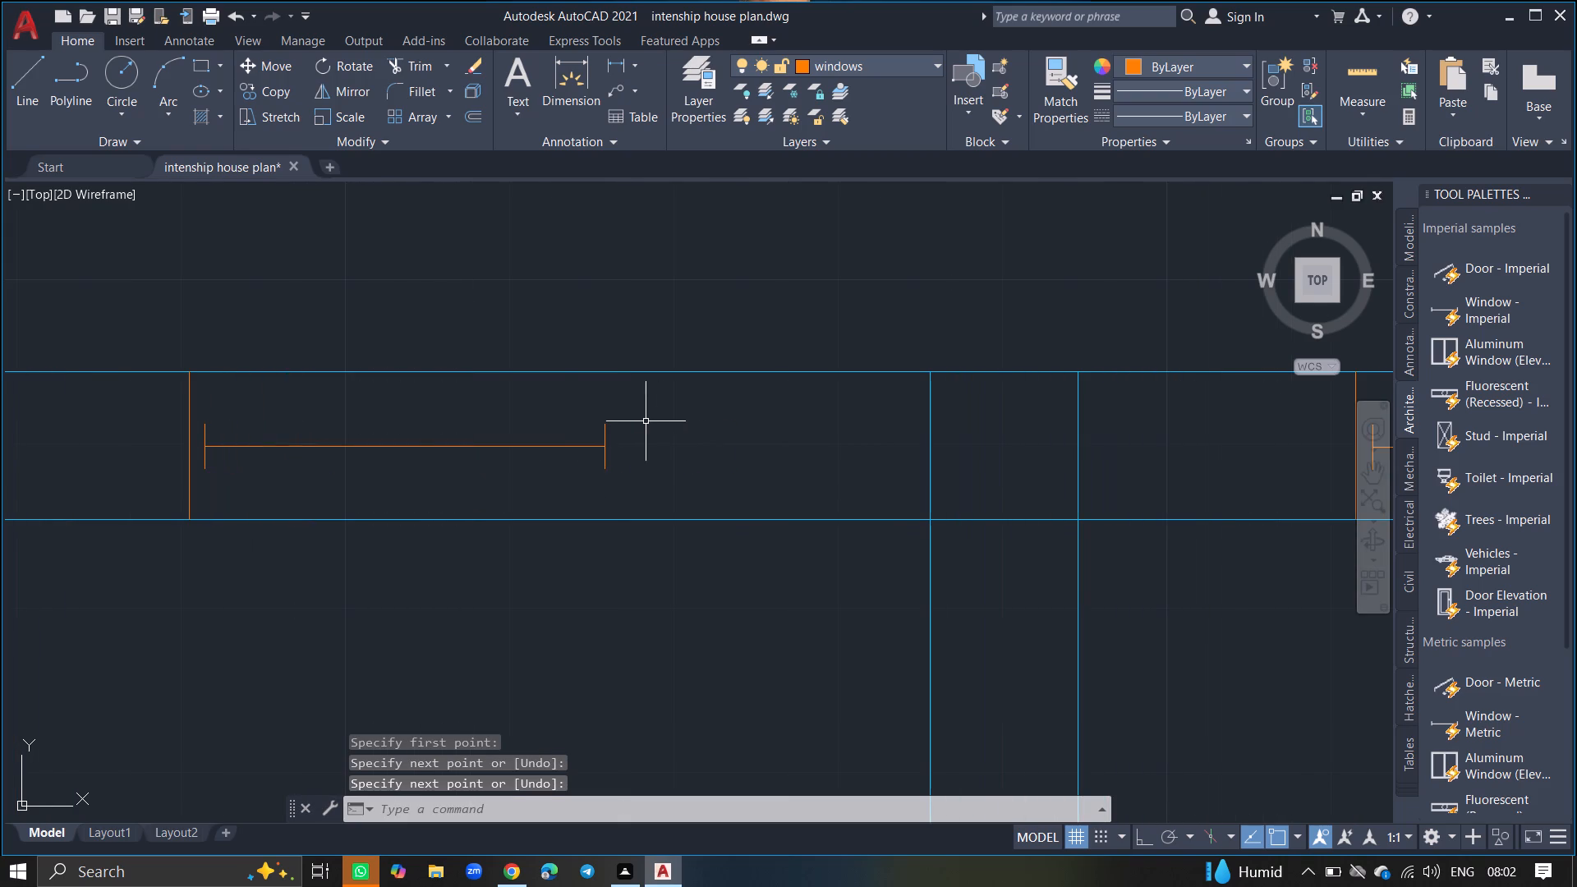
pyautogui.press('l')
pyautogui.press('Return')
pyautogui.keyDown('ctrl'); pyautogui.scroll(3, 634, 406); pyautogui.keyUp('ctrl')
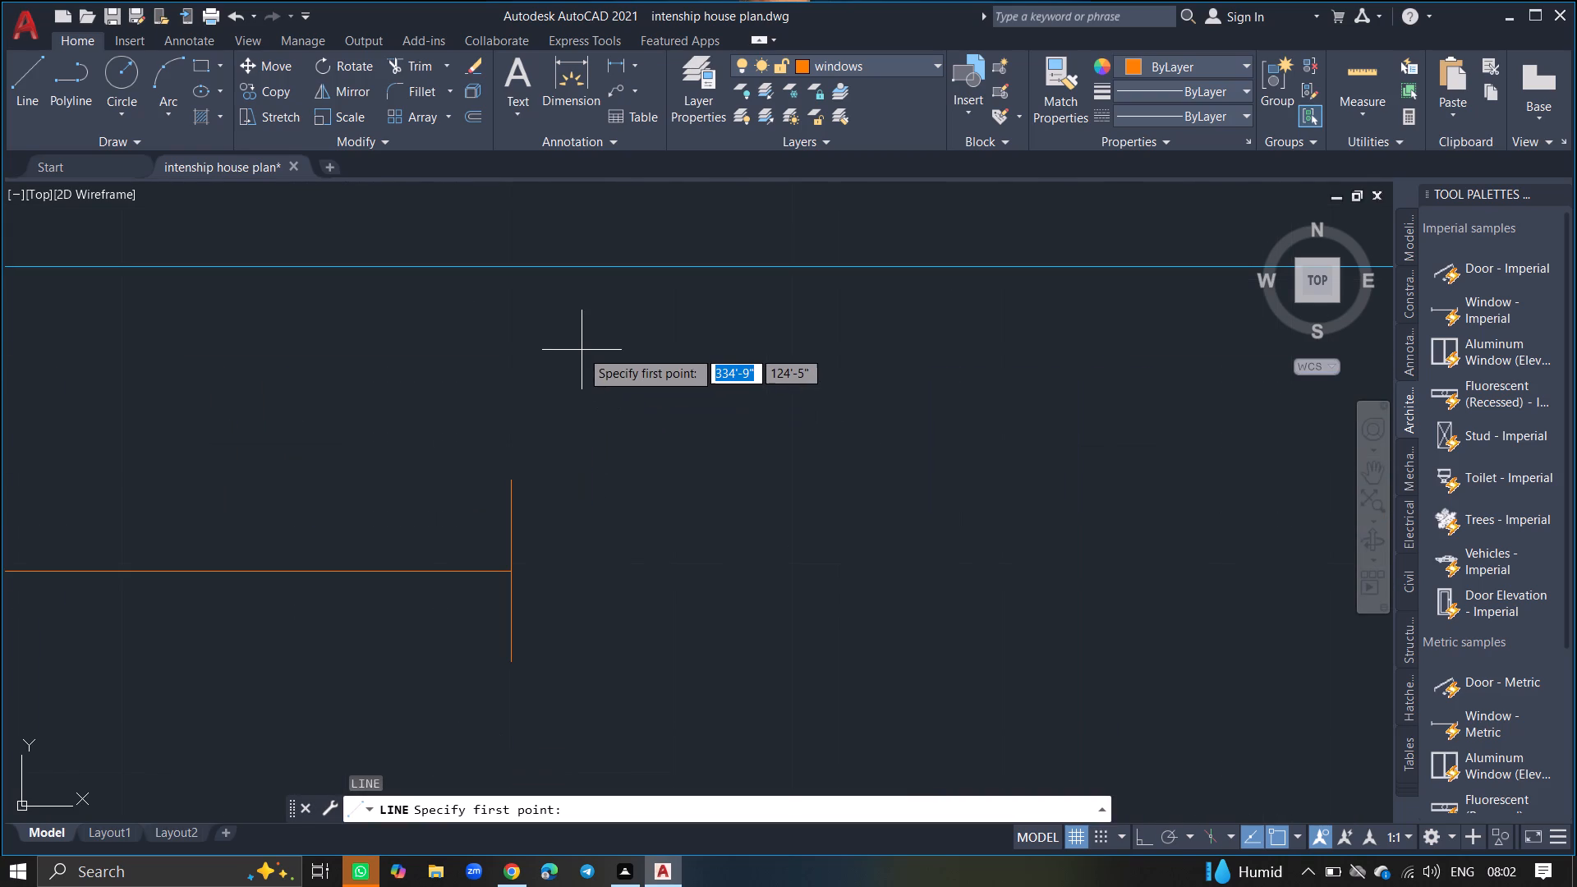
pyautogui.keyDown('ctrl'); pyautogui.scroll(-2, 581, 350); pyautogui.keyUp('ctrl')
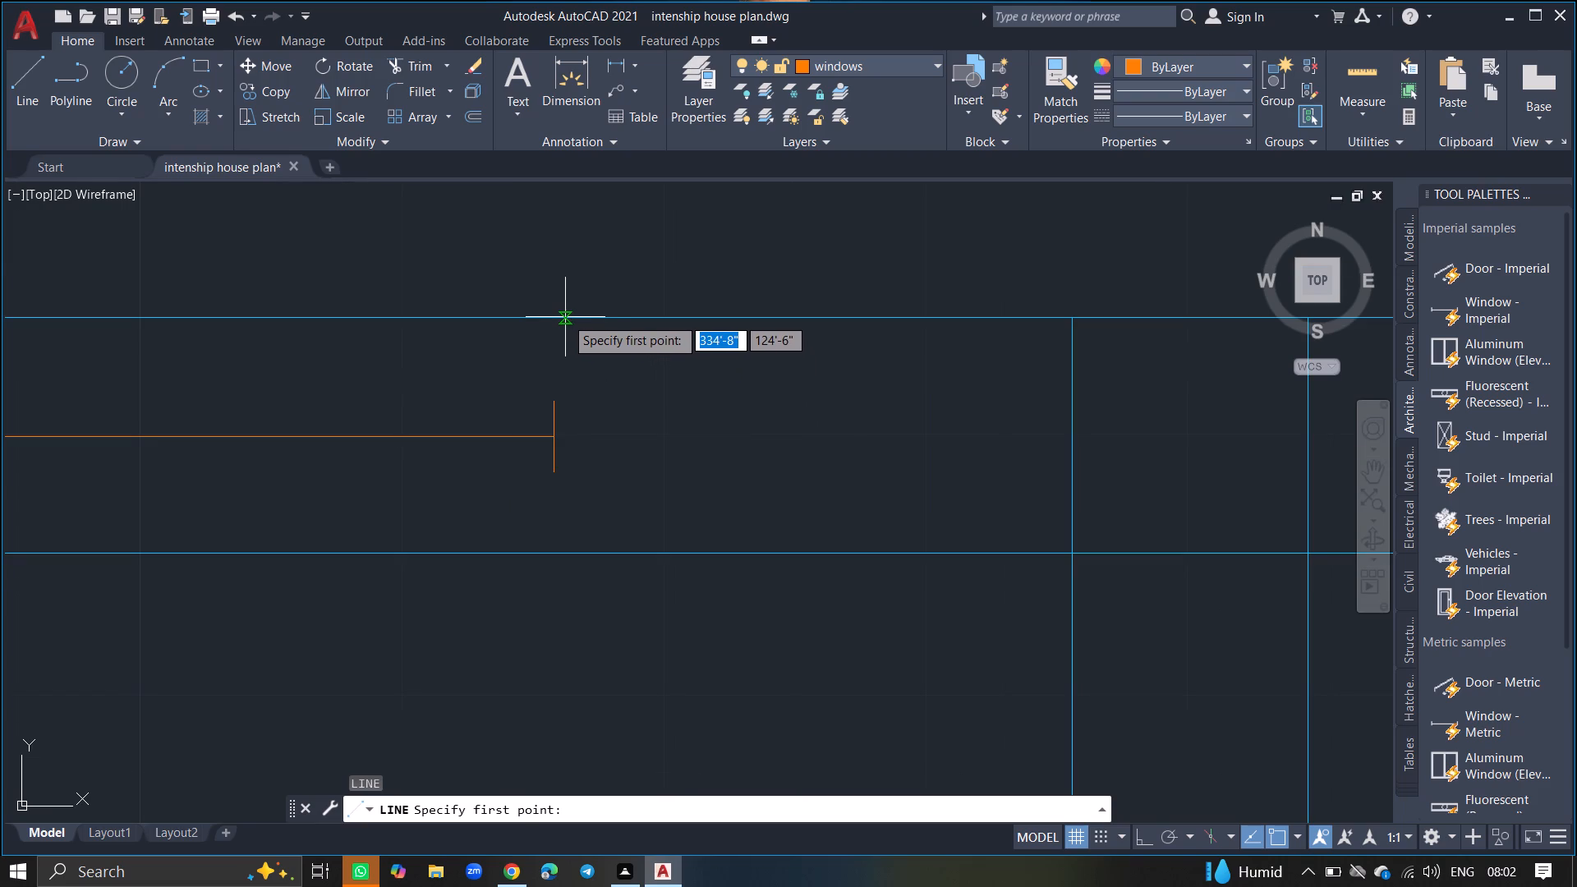
pyautogui.click(568, 316)
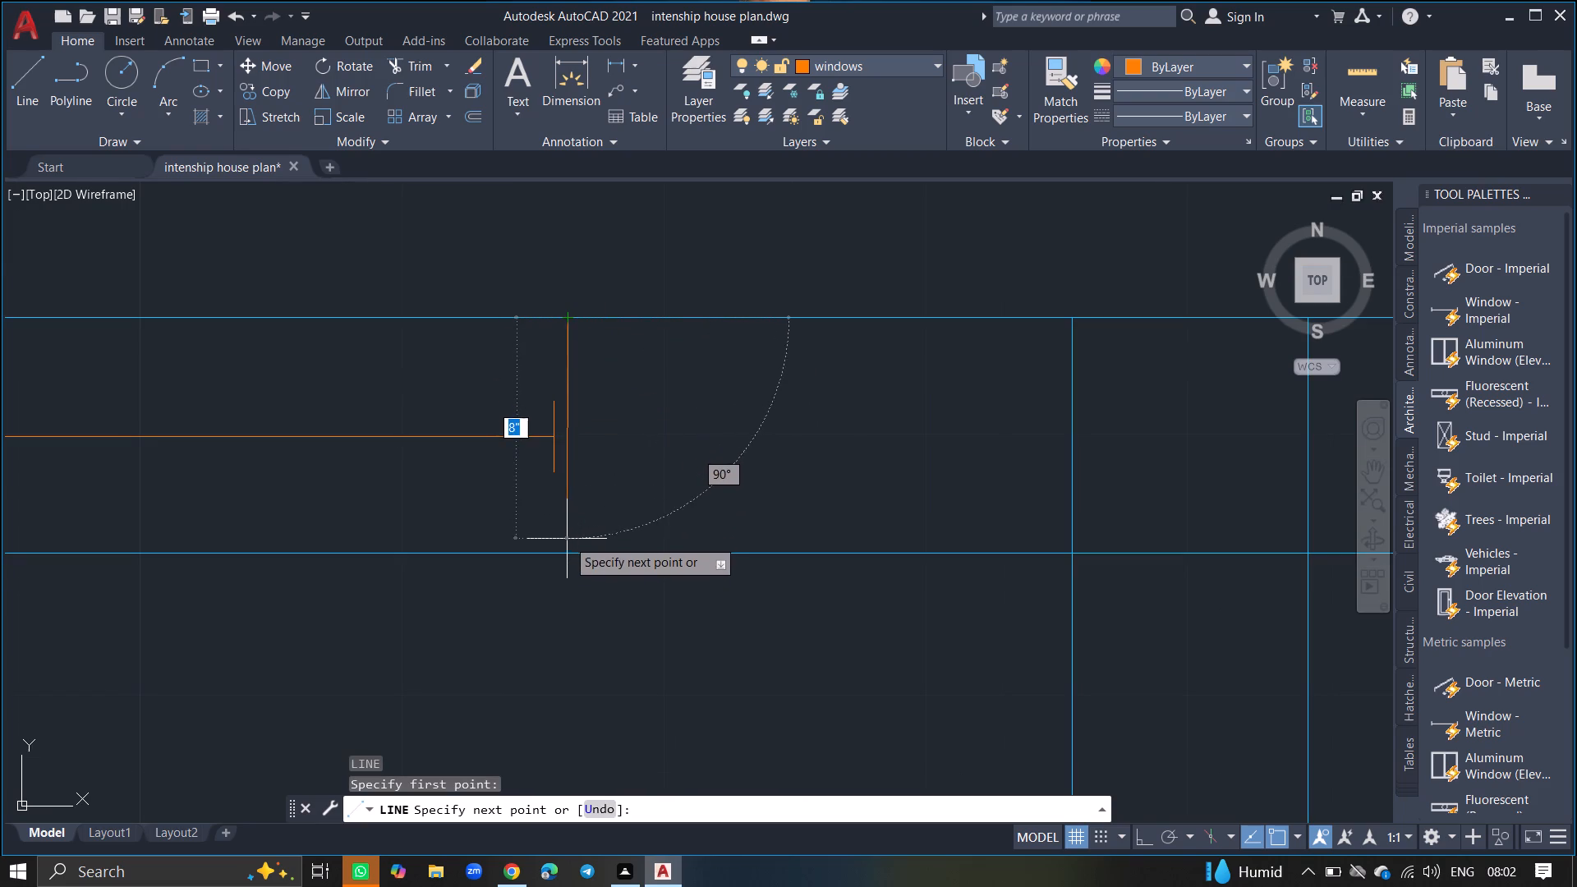
pyautogui.click(571, 552)
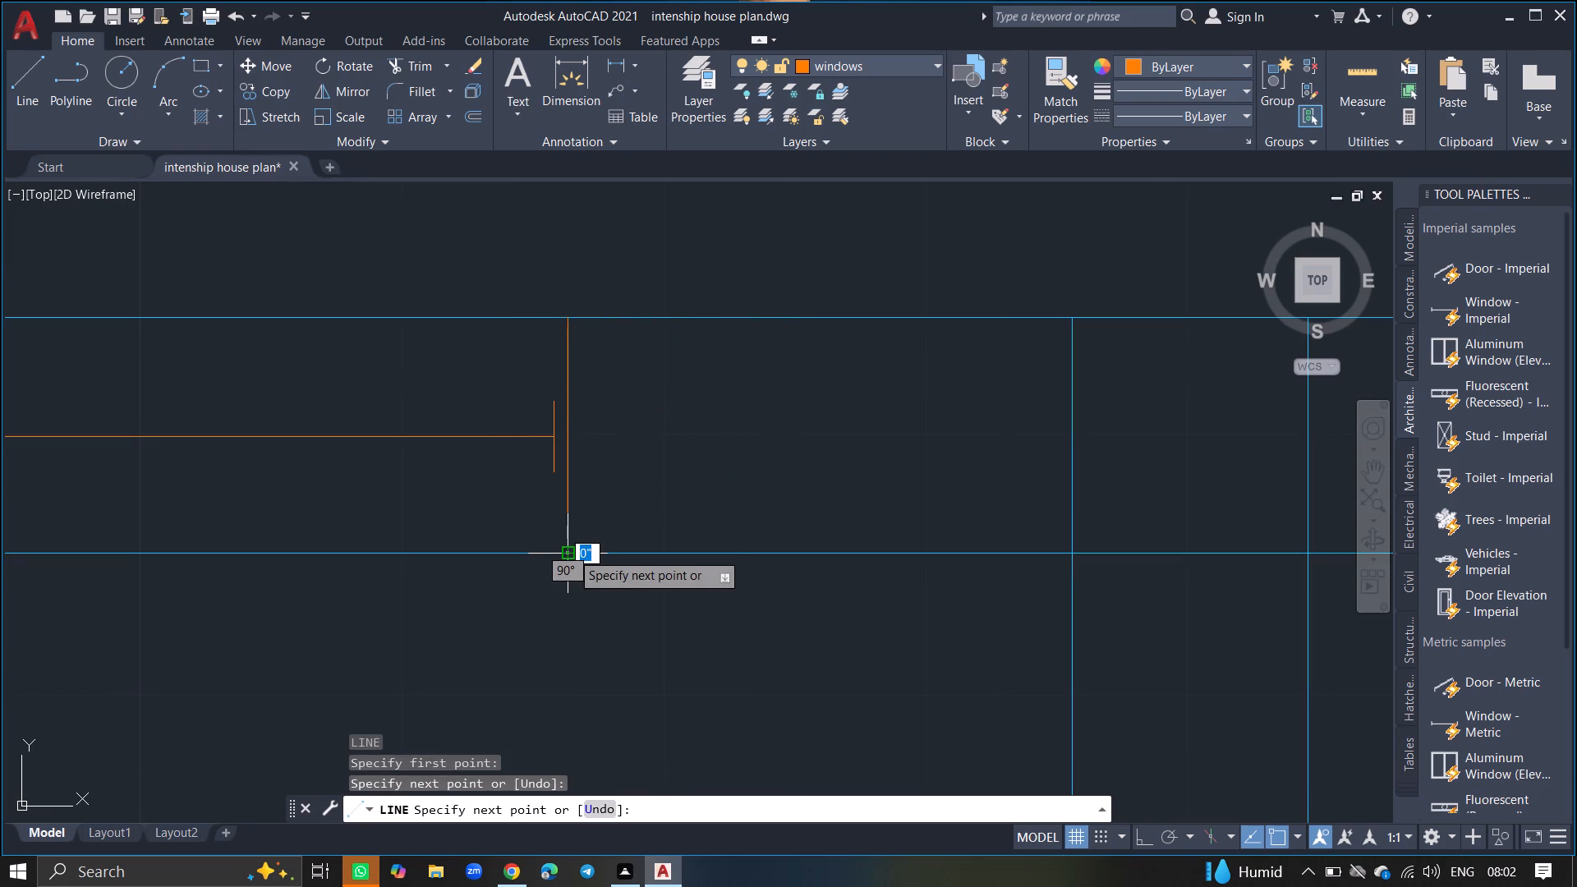
pyautogui.press('Return')
# Insert a Window - Imperial block in the empty space above the plan's upper-left corner and scale it down from its lower-left endpoint.
pyautogui.keyDown('ctrl'); pyautogui.scroll(-7, 571, 552); pyautogui.keyUp('ctrl')
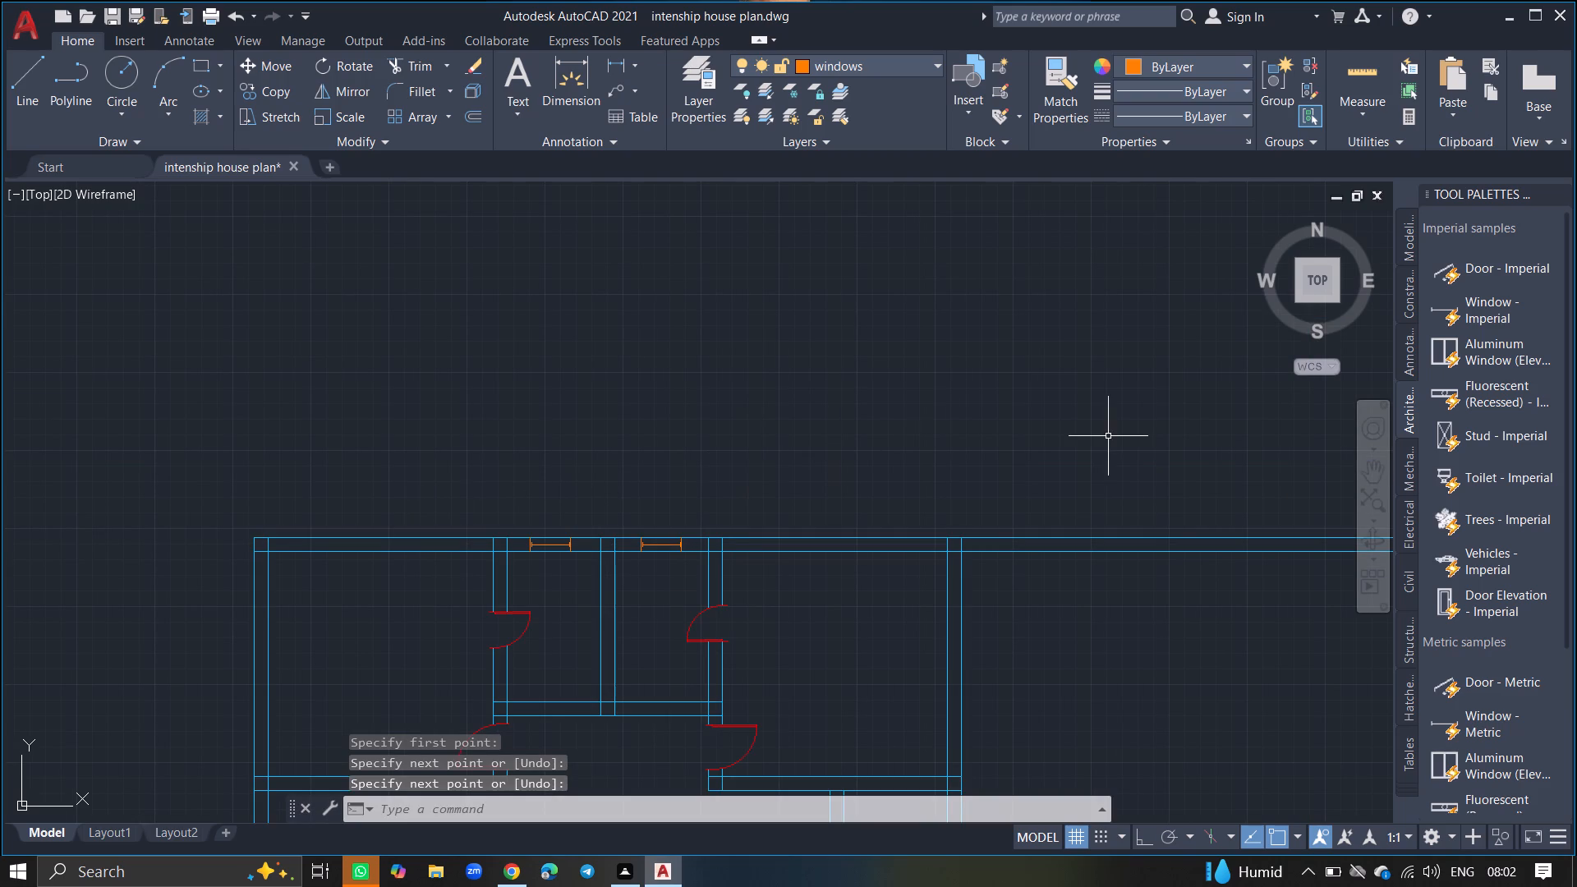
pyautogui.click(1461, 314)
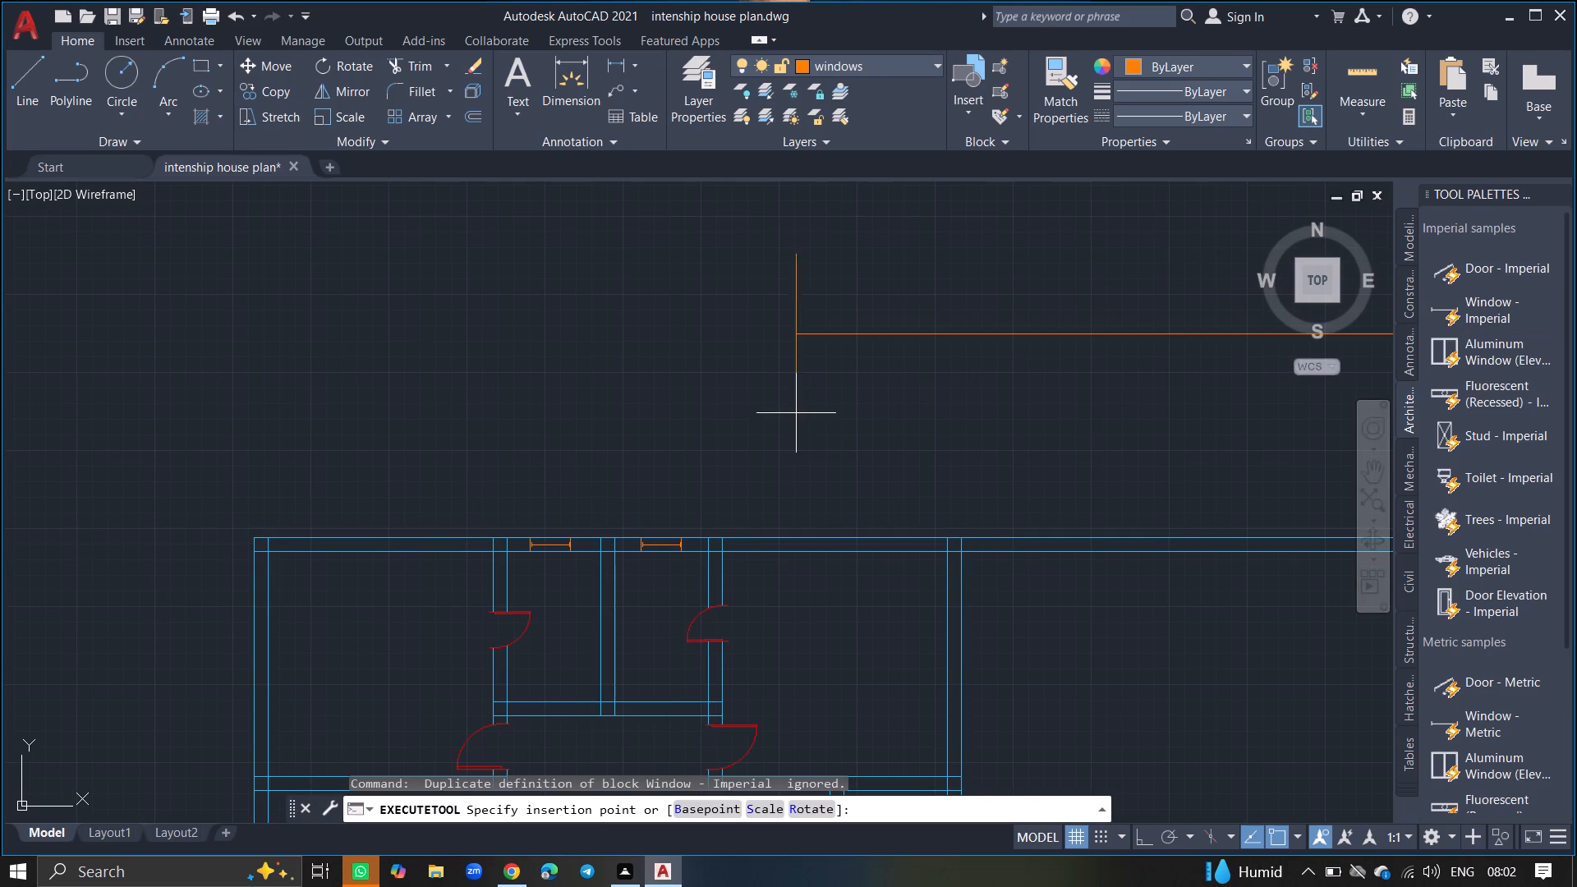
pyautogui.click(140, 475)
pyautogui.click(140, 475)
pyautogui.click(140, 475)
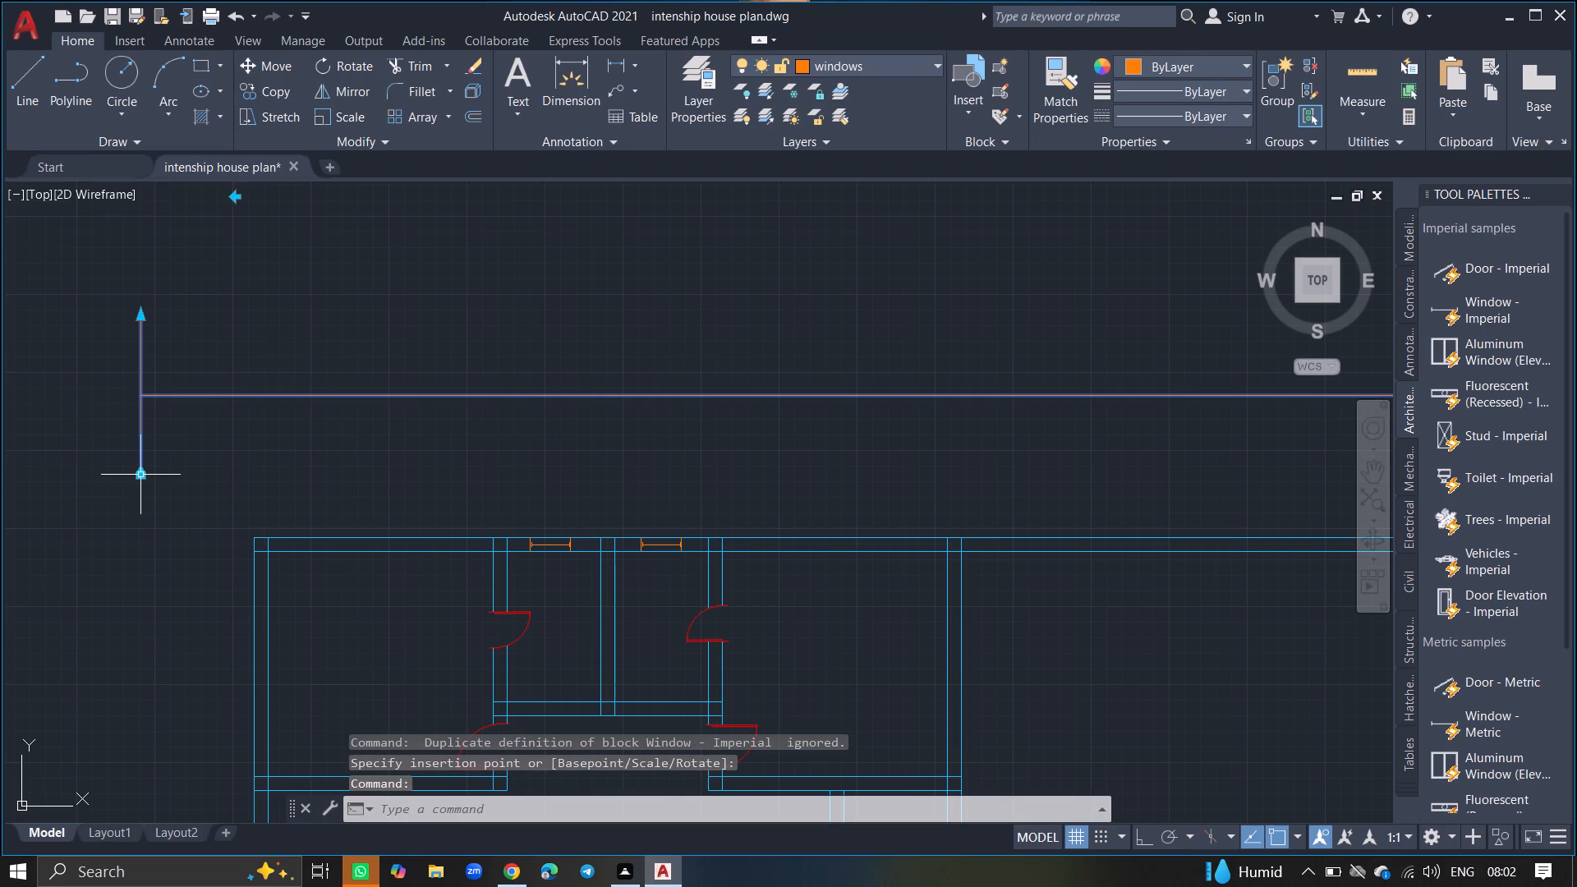
pyautogui.write('SC')
pyautogui.press('Return')
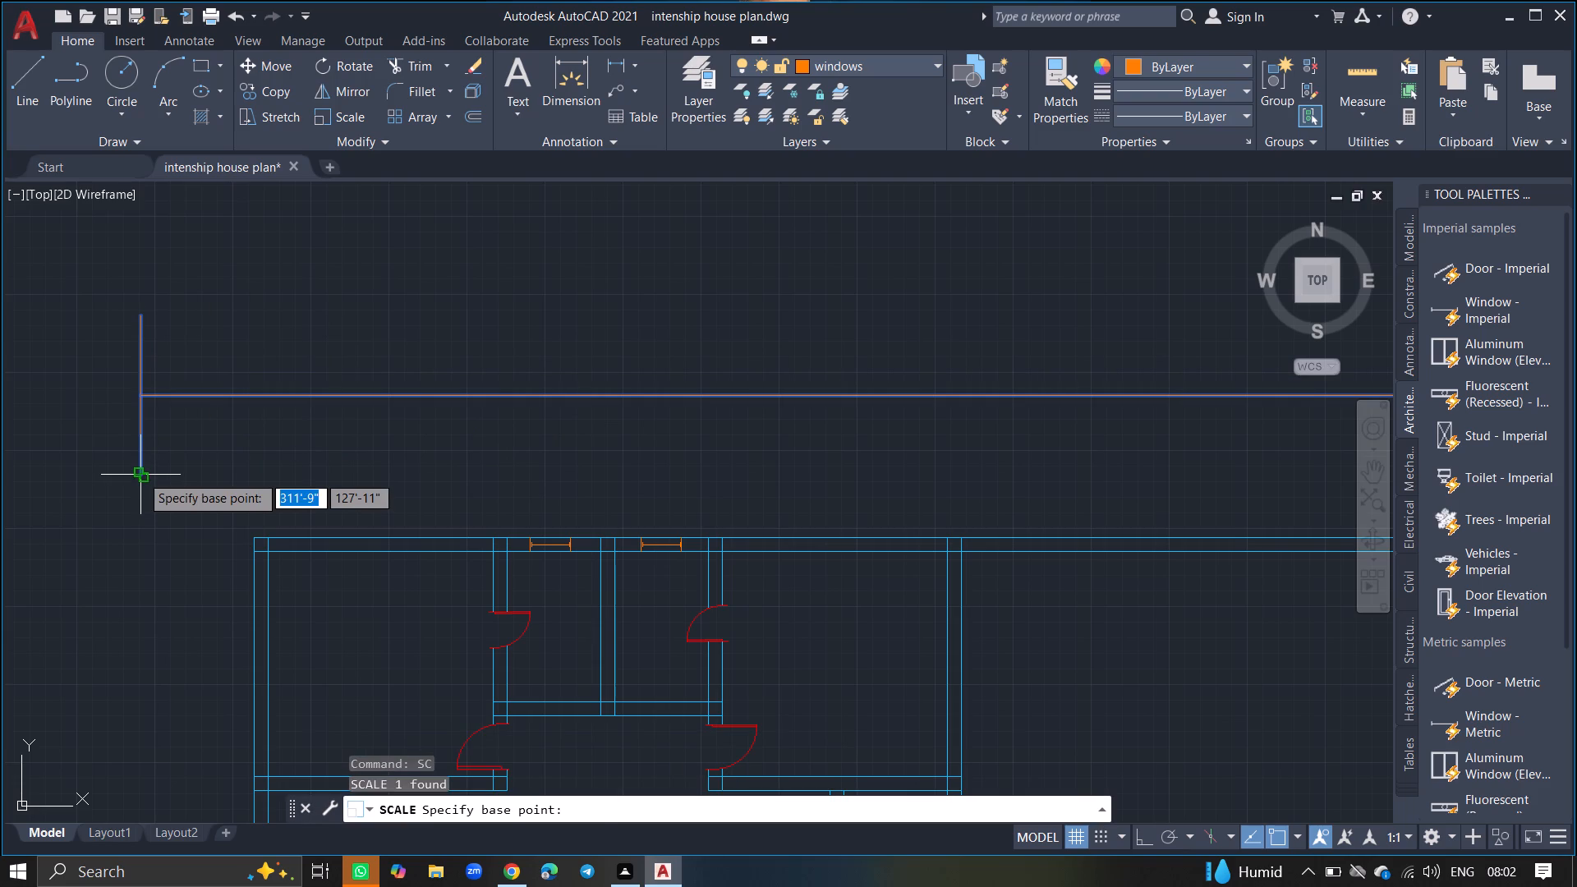
pyautogui.click(140, 475)
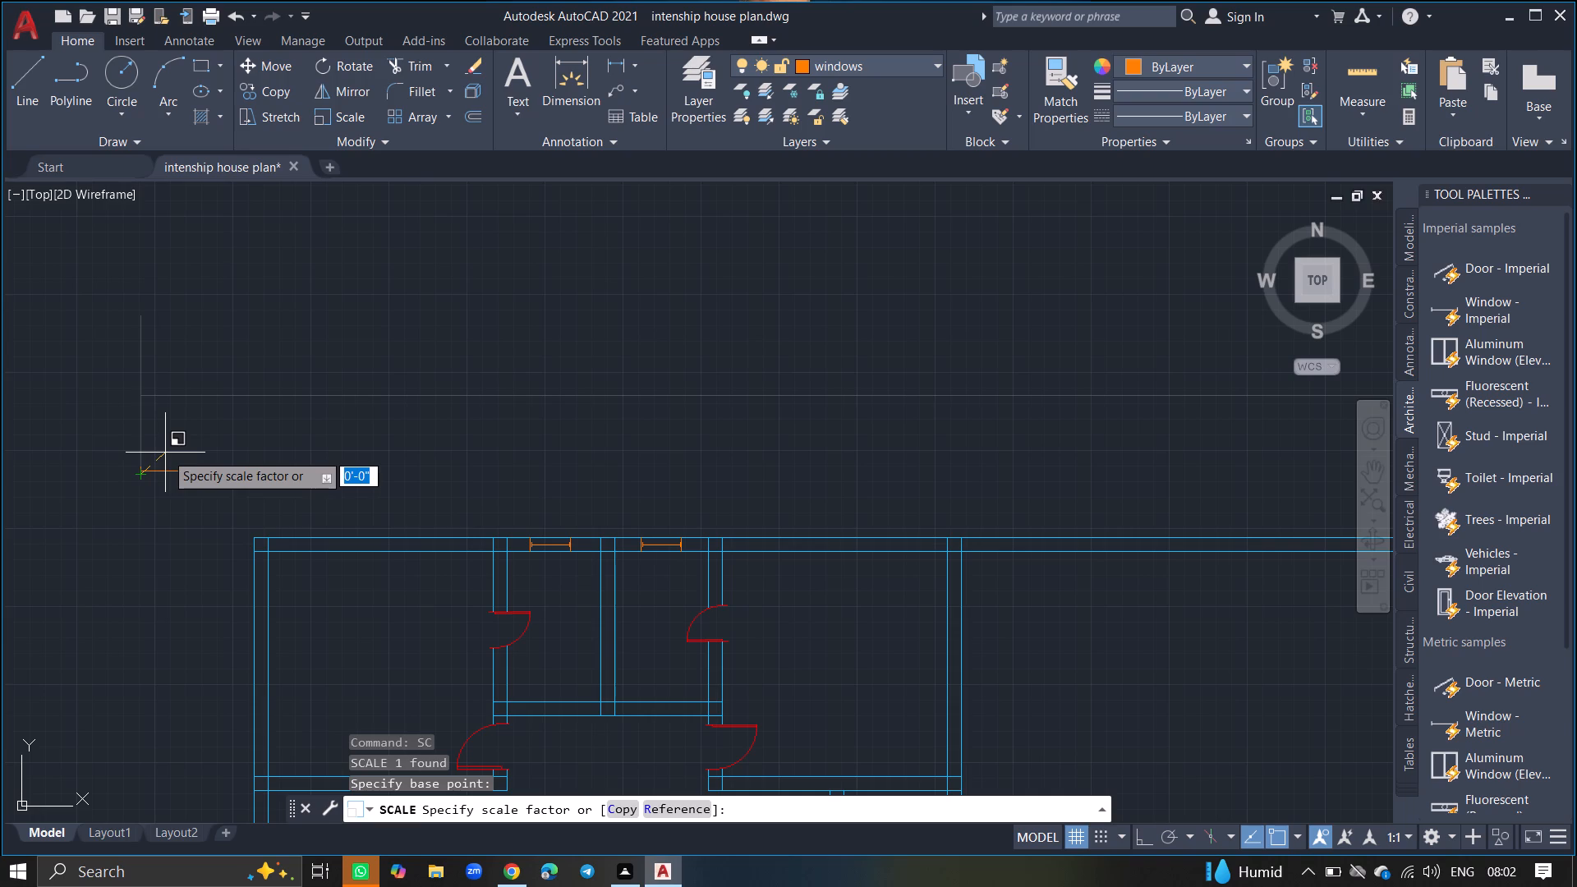
pyautogui.click(175, 450)
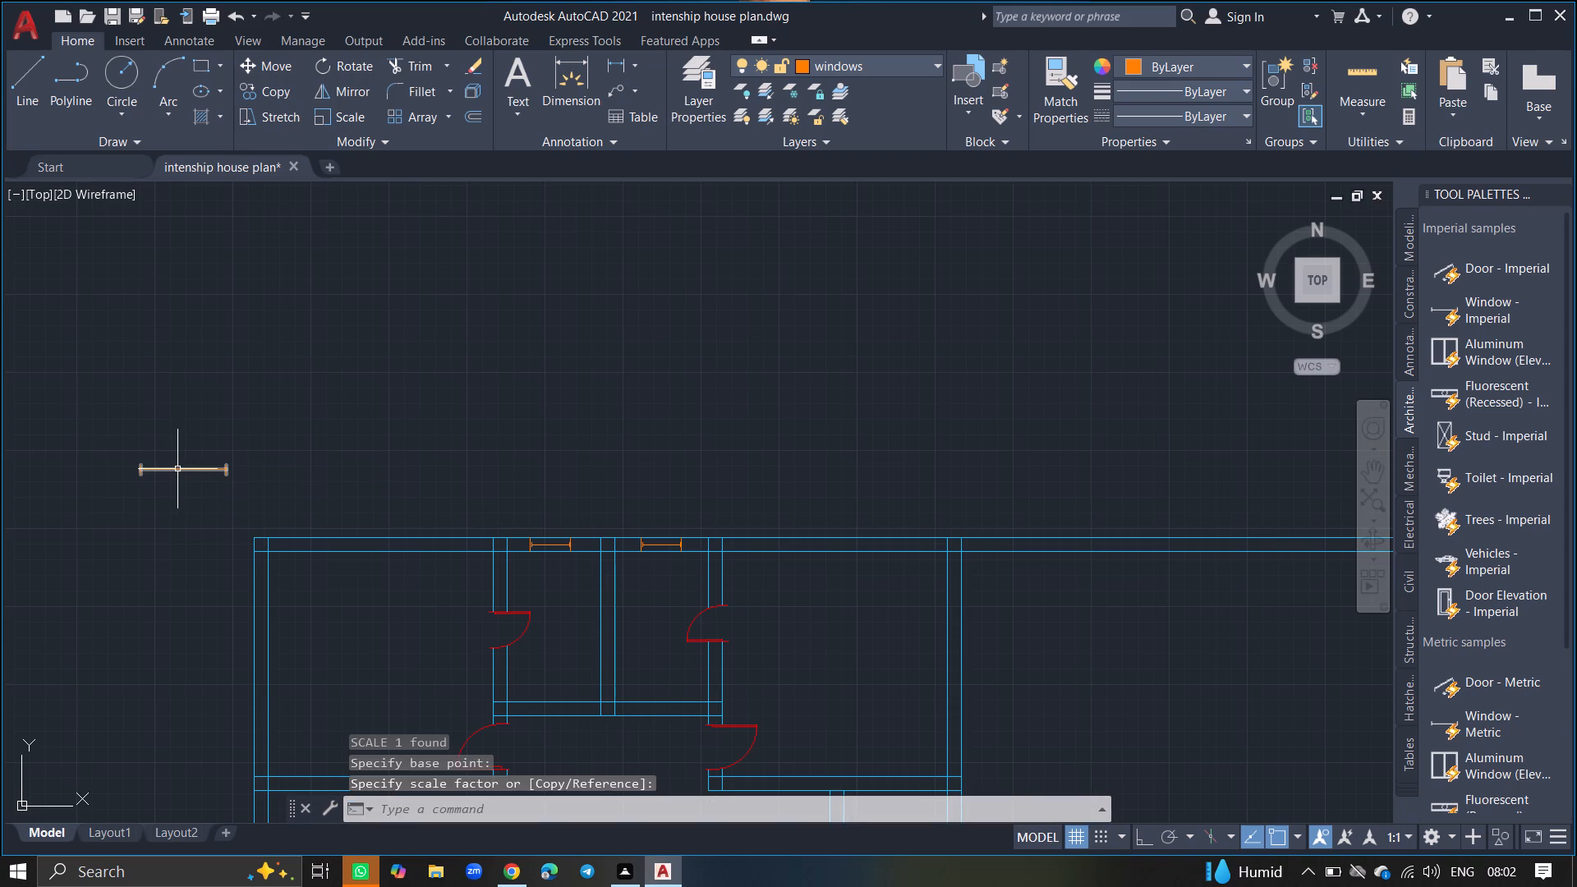
# Move the scaled window block by its midpoint into the top wall of the upper-left large room, between the two wall lines.
pyautogui.click(179, 469)
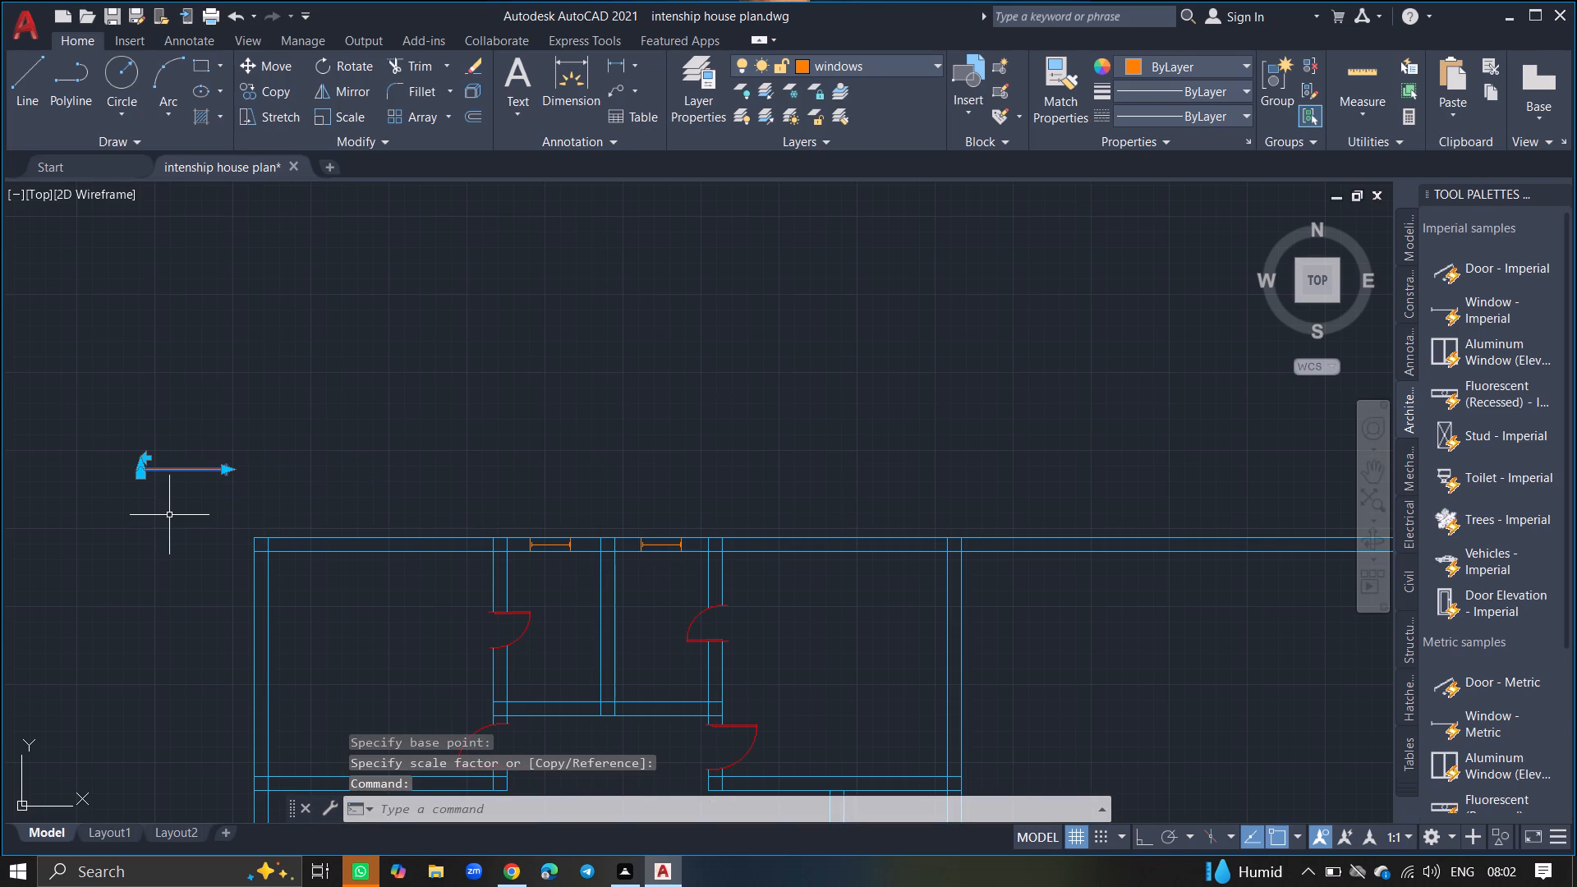
pyautogui.press('o')
pyautogui.press('BackSpace')
pyautogui.write('MOVE')
pyautogui.press('Return')
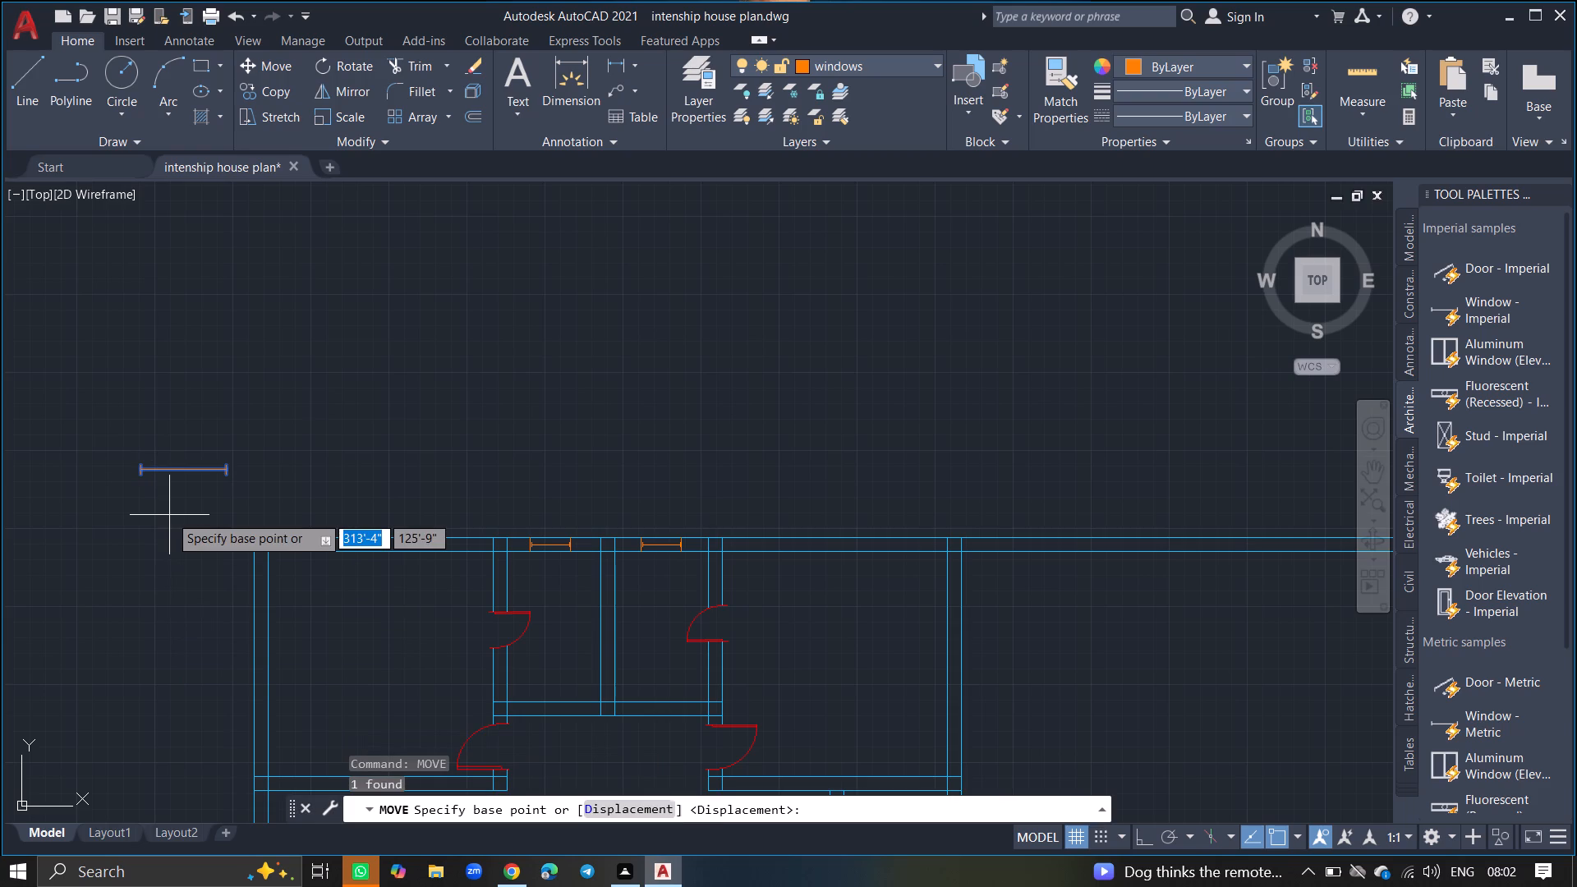
pyautogui.click(179, 466)
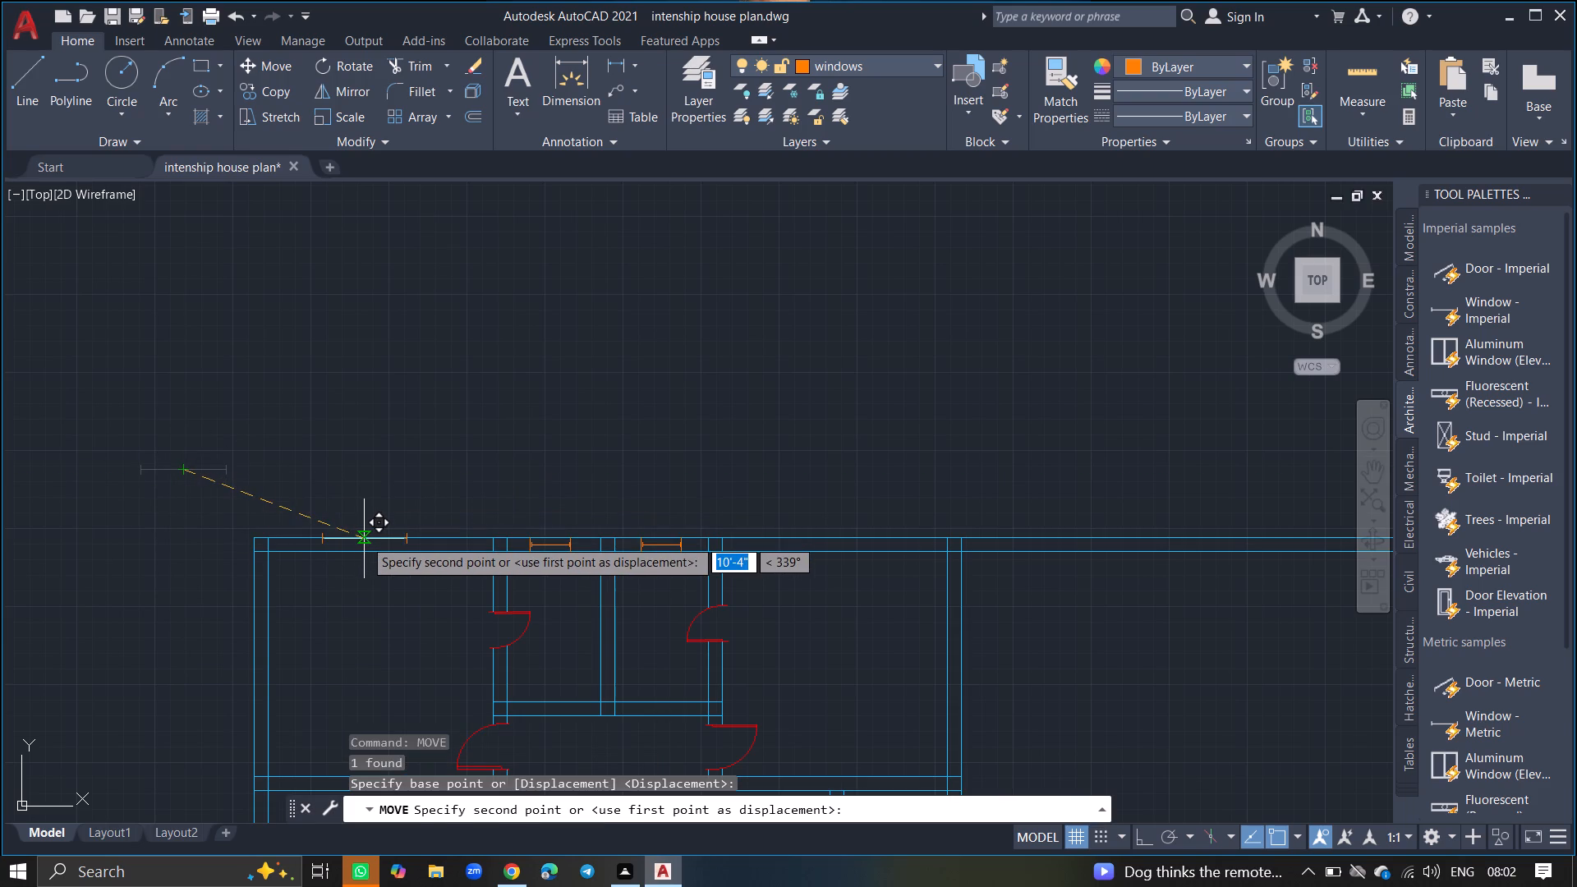
pyautogui.keyDown('ctrl'); pyautogui.scroll(2, 364, 539); pyautogui.keyUp('ctrl')
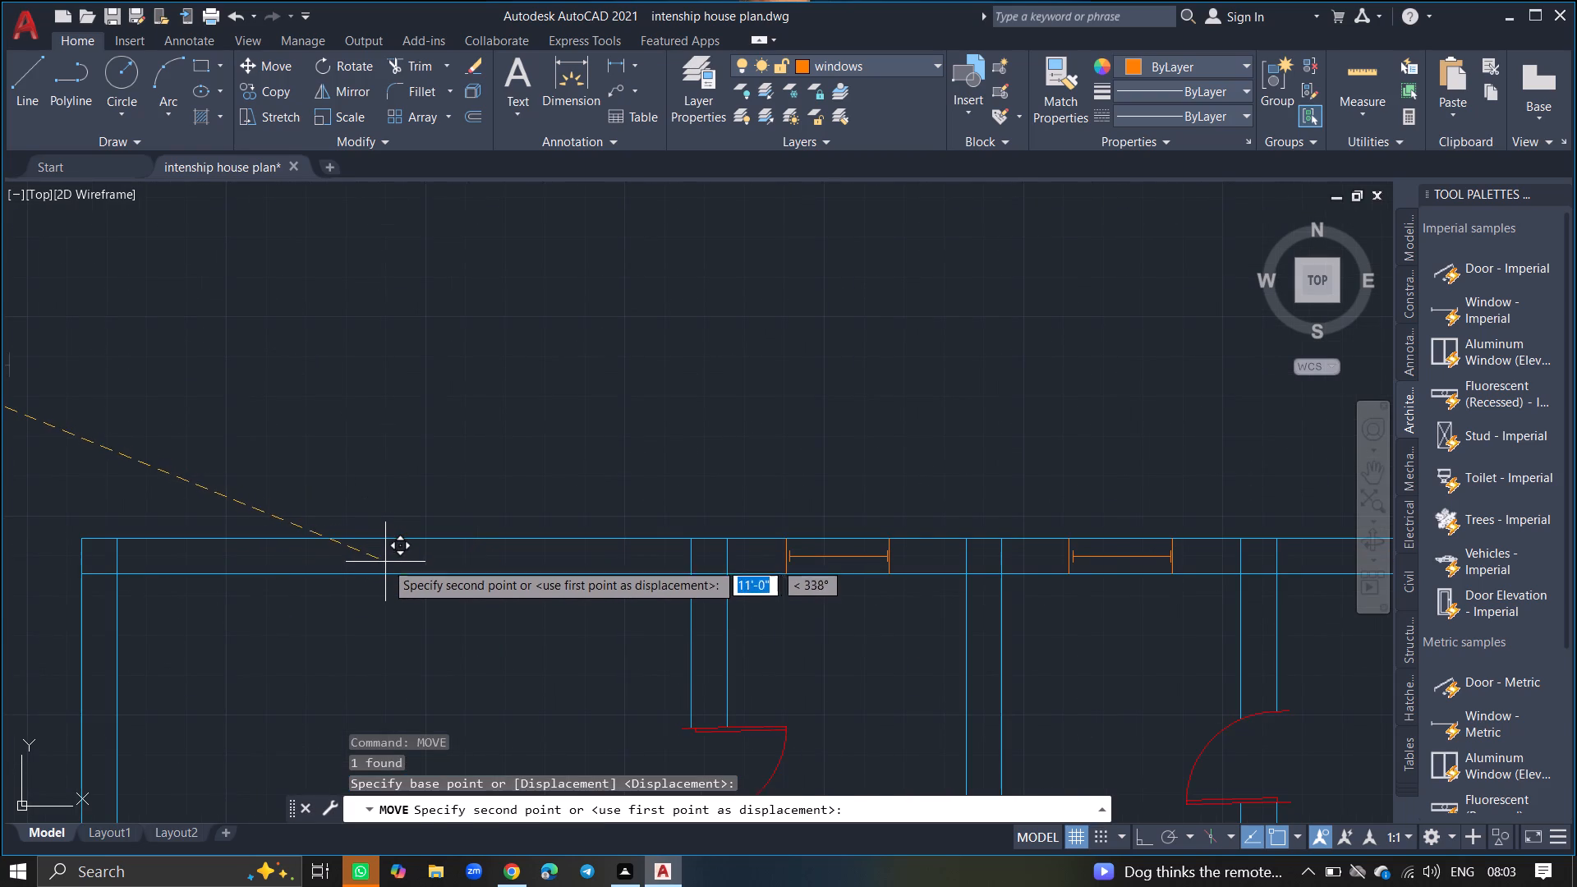
pyautogui.click(382, 554)
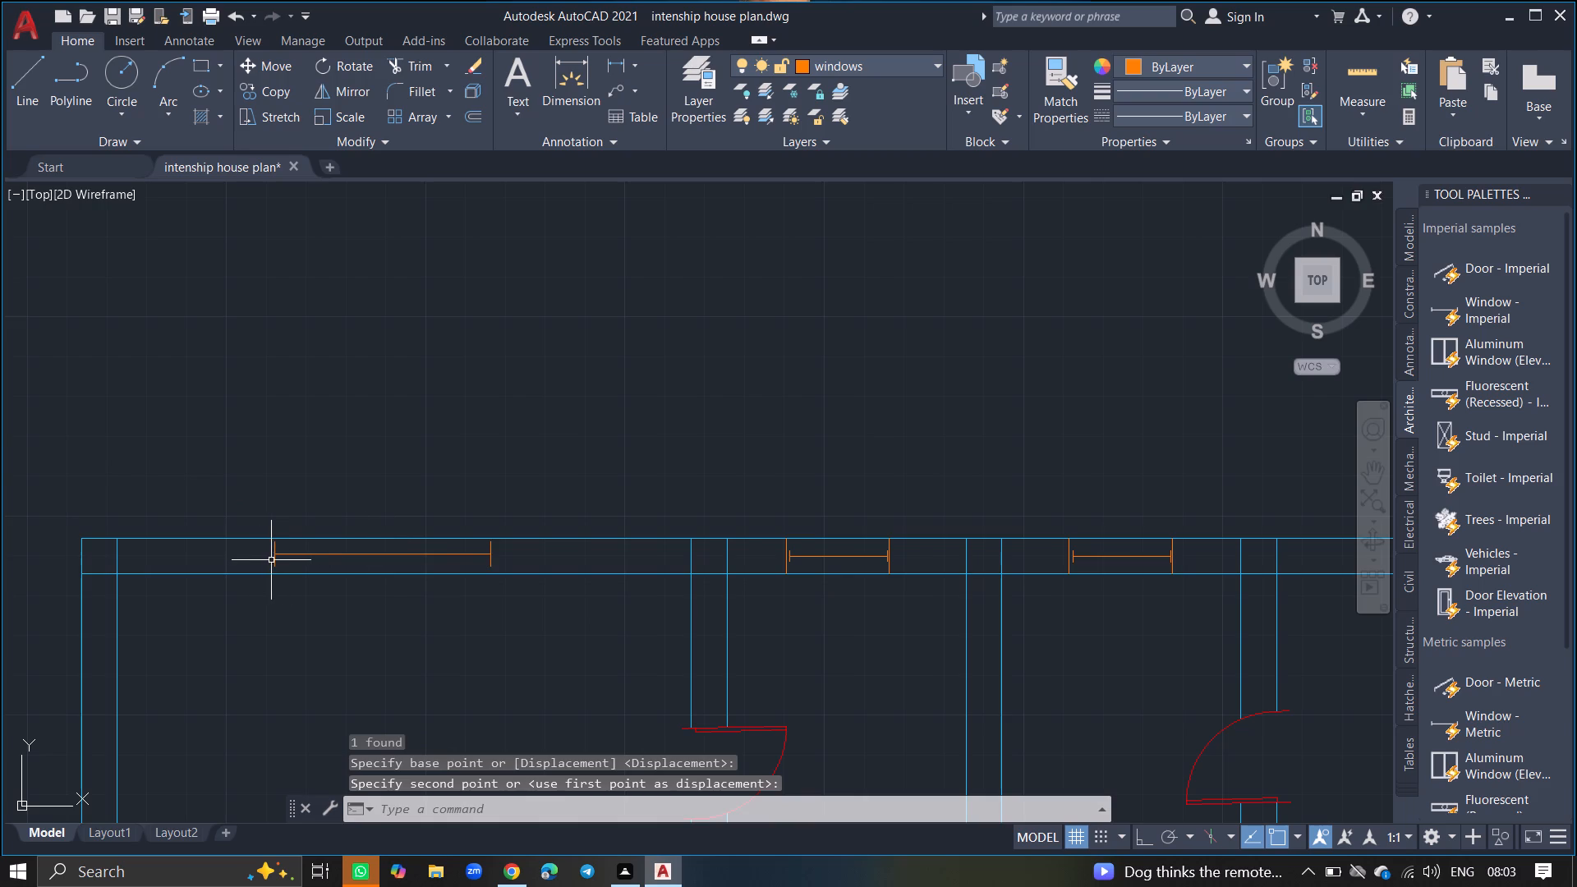
# Scale the upper-left large room's window block down from its left end to shorten it within the top wall.
pyautogui.moveTo(274, 560); pyautogui.dragTo(265, 610)
pyautogui.write('SC')
pyautogui.press('Return')
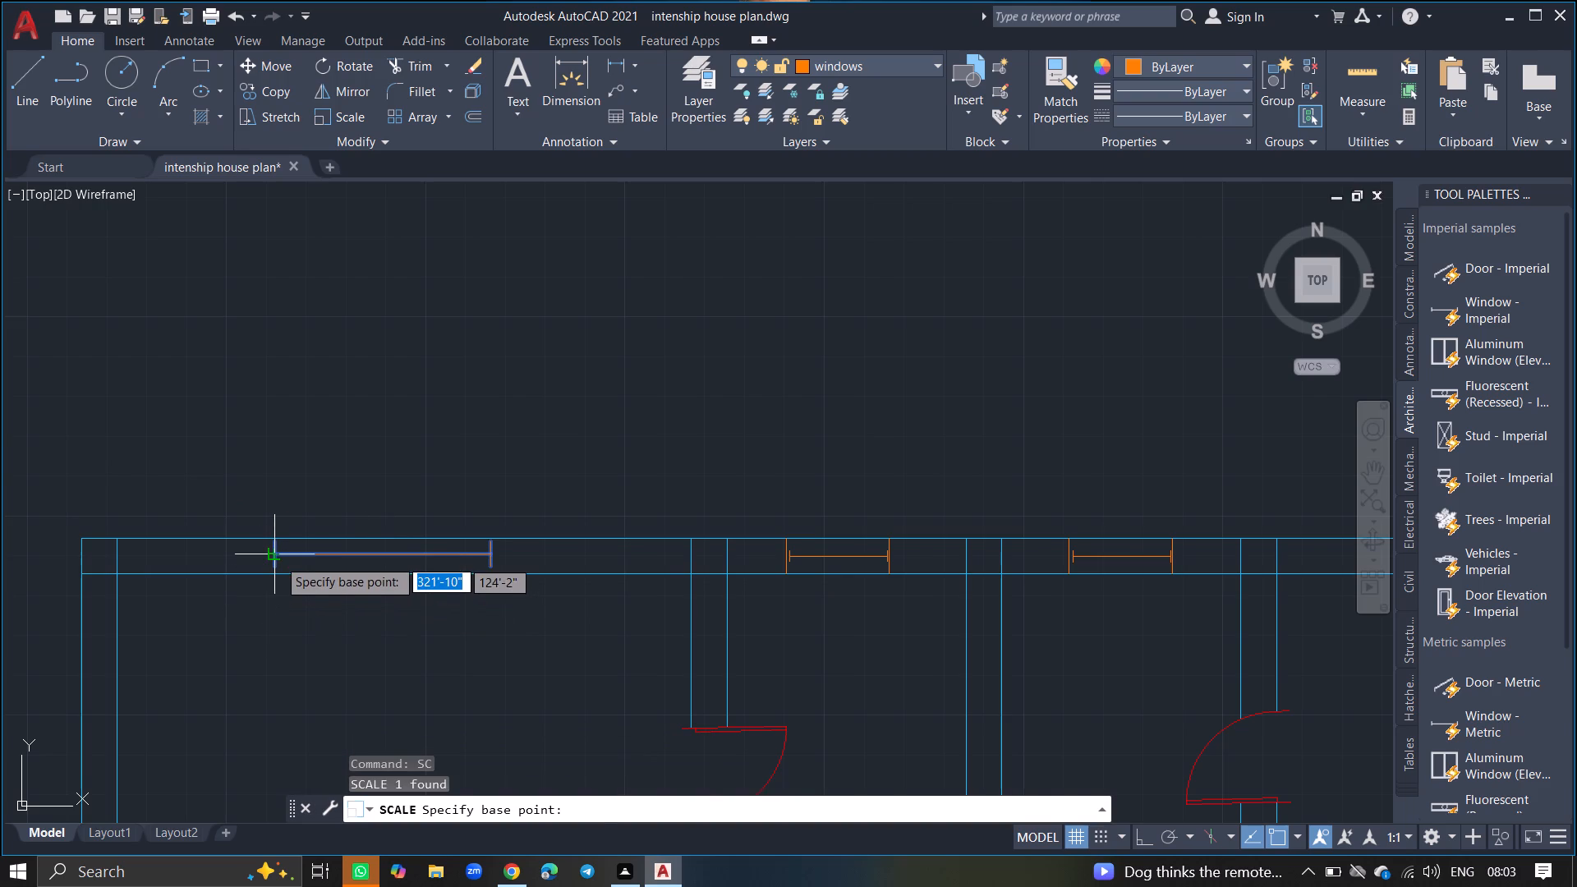
pyautogui.click(278, 558)
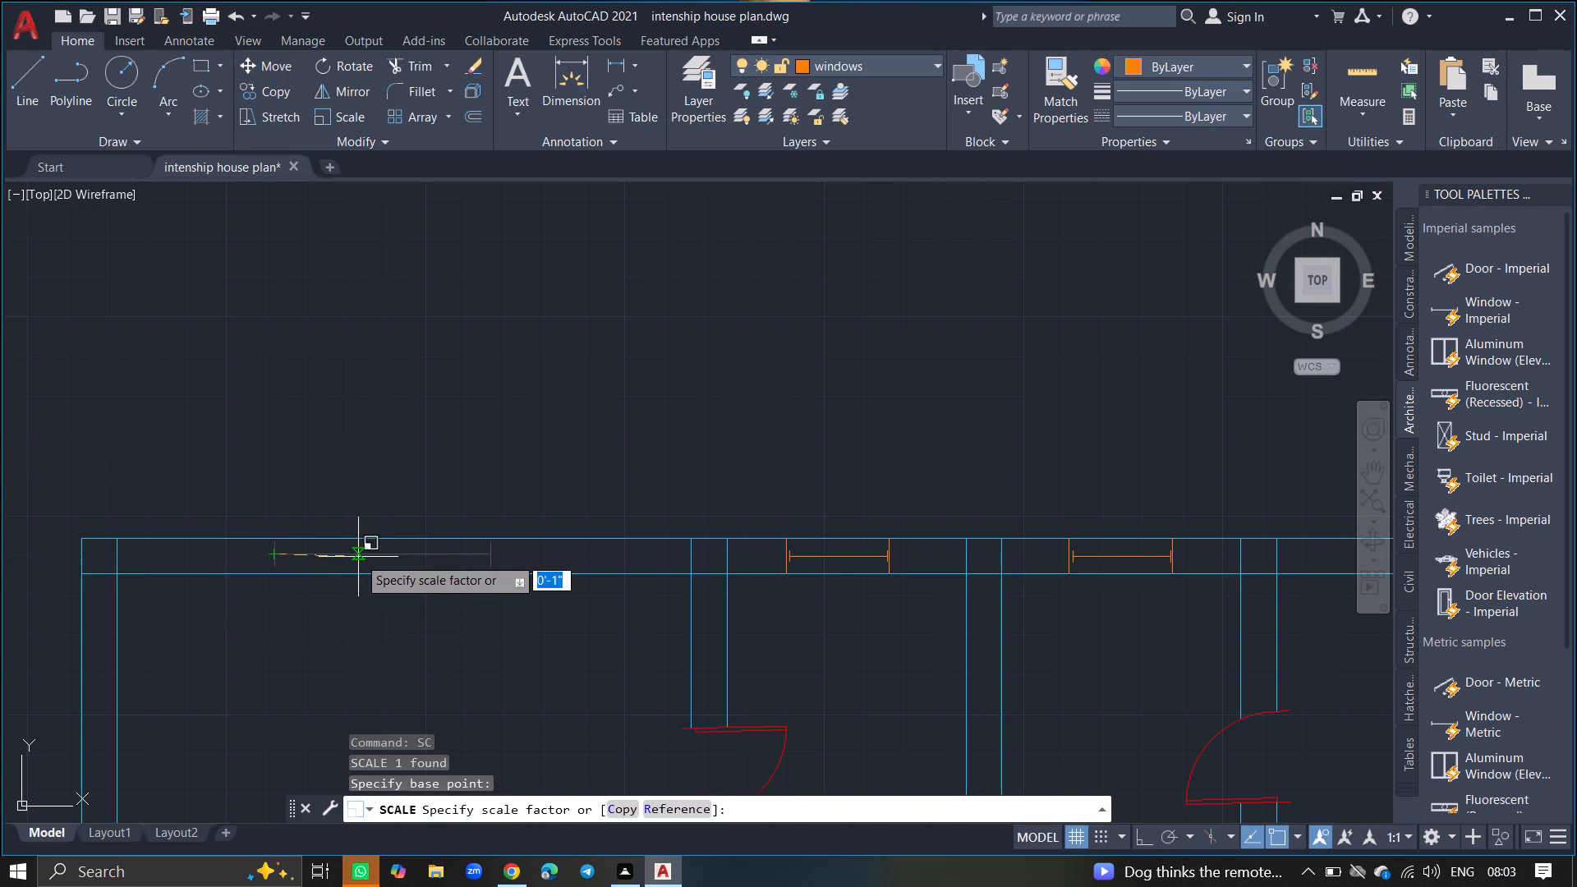
pyautogui.click(358, 557)
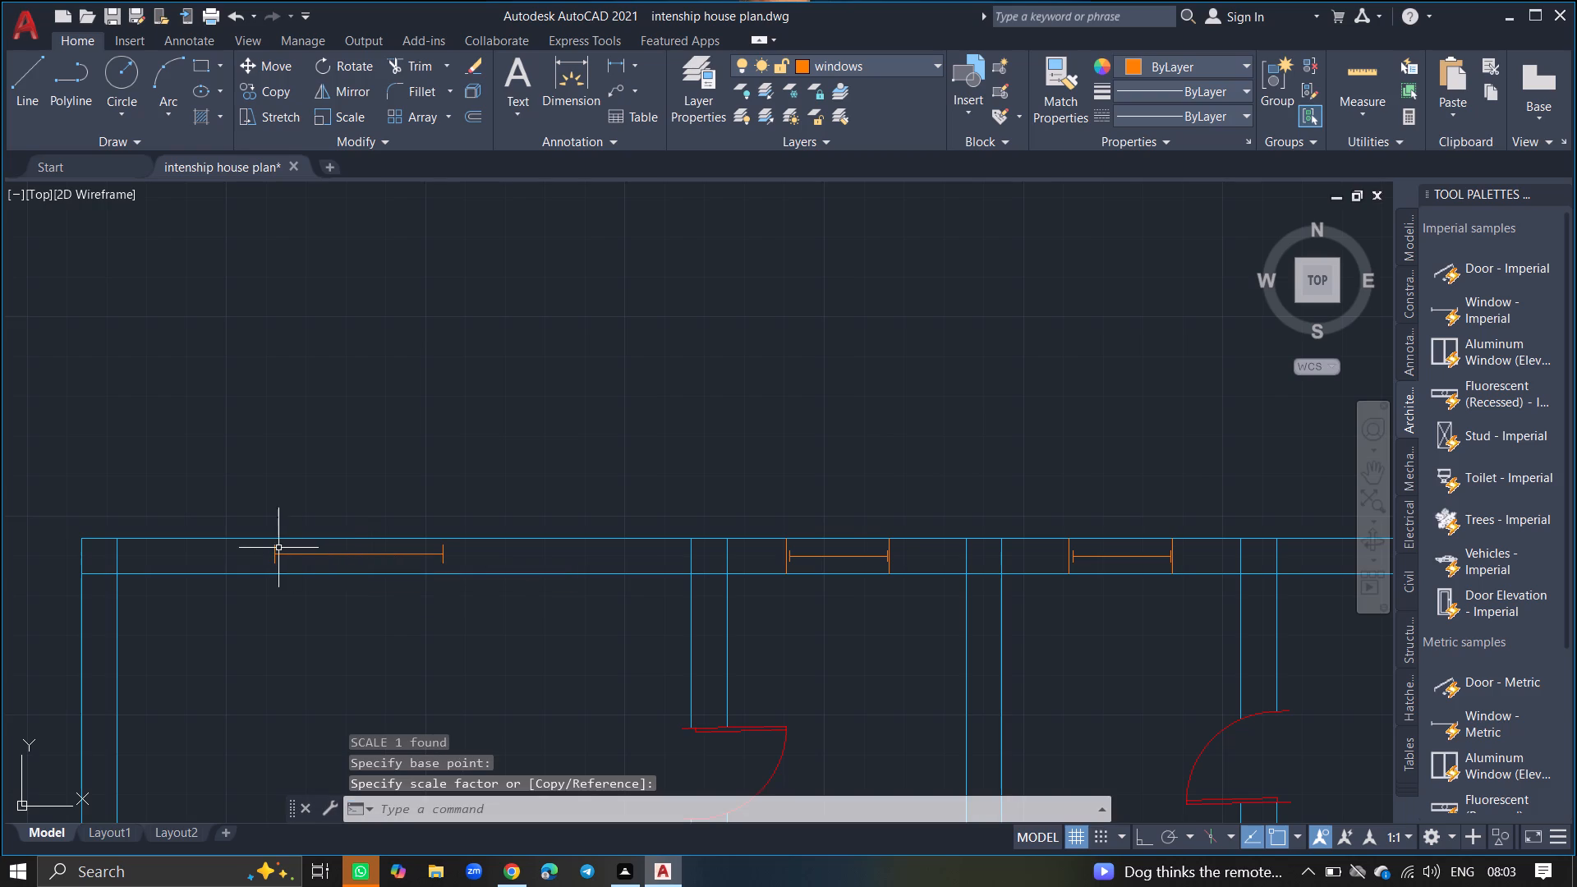
# Draw jamb lines across the full thickness of the top wall at both ends of the upper-left large room's window.
pyautogui.press('l')
pyautogui.press('Return')
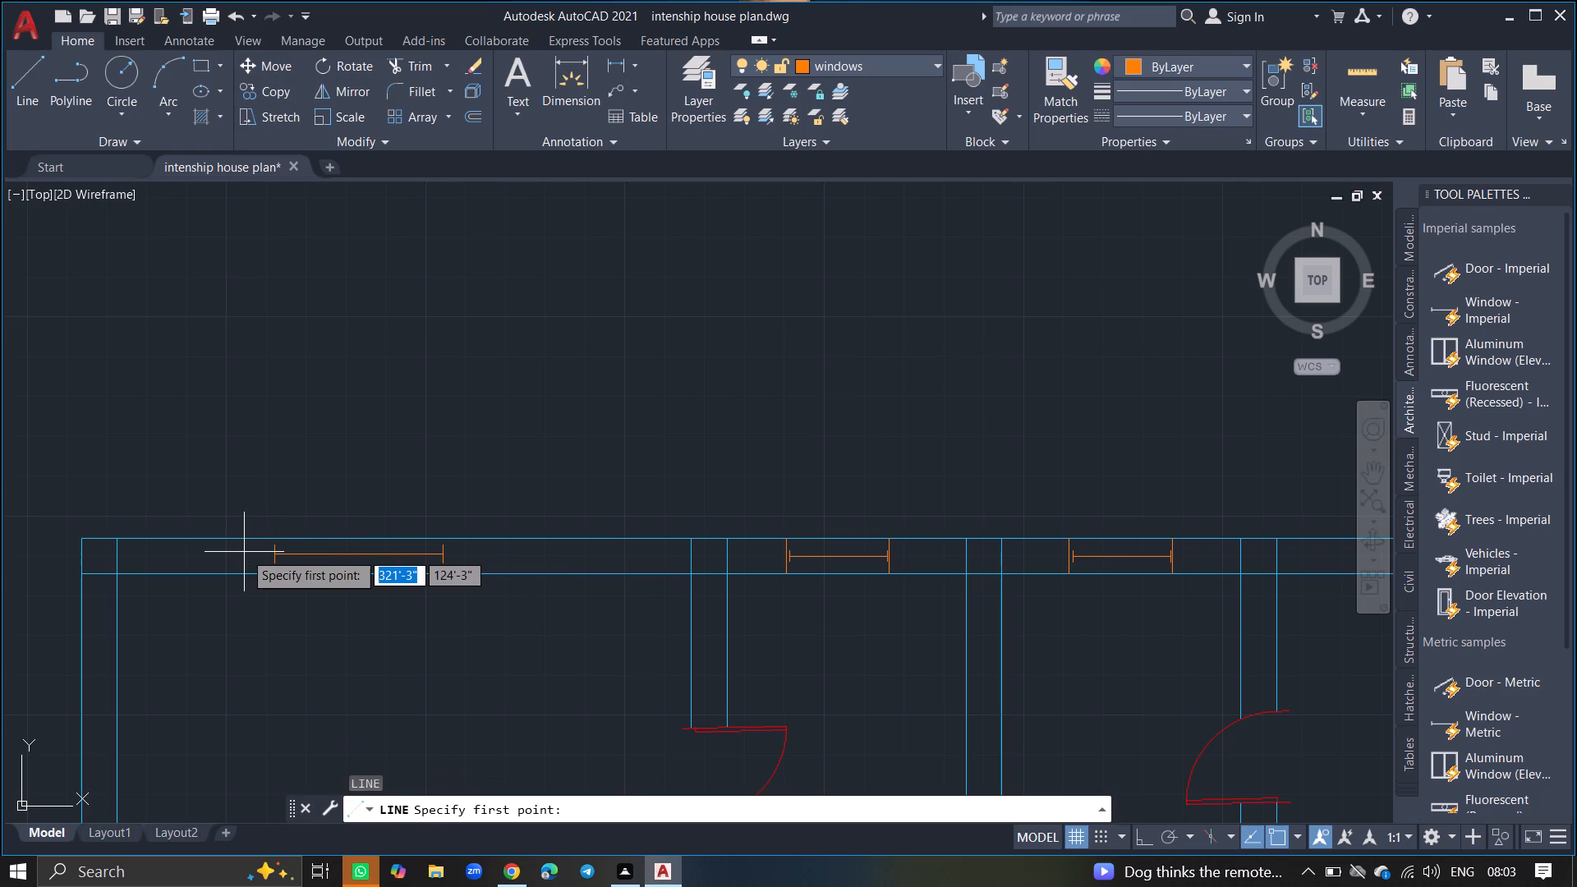
pyautogui.keyDown('ctrl'); pyautogui.scroll(6, 244, 552); pyautogui.keyUp('ctrl')
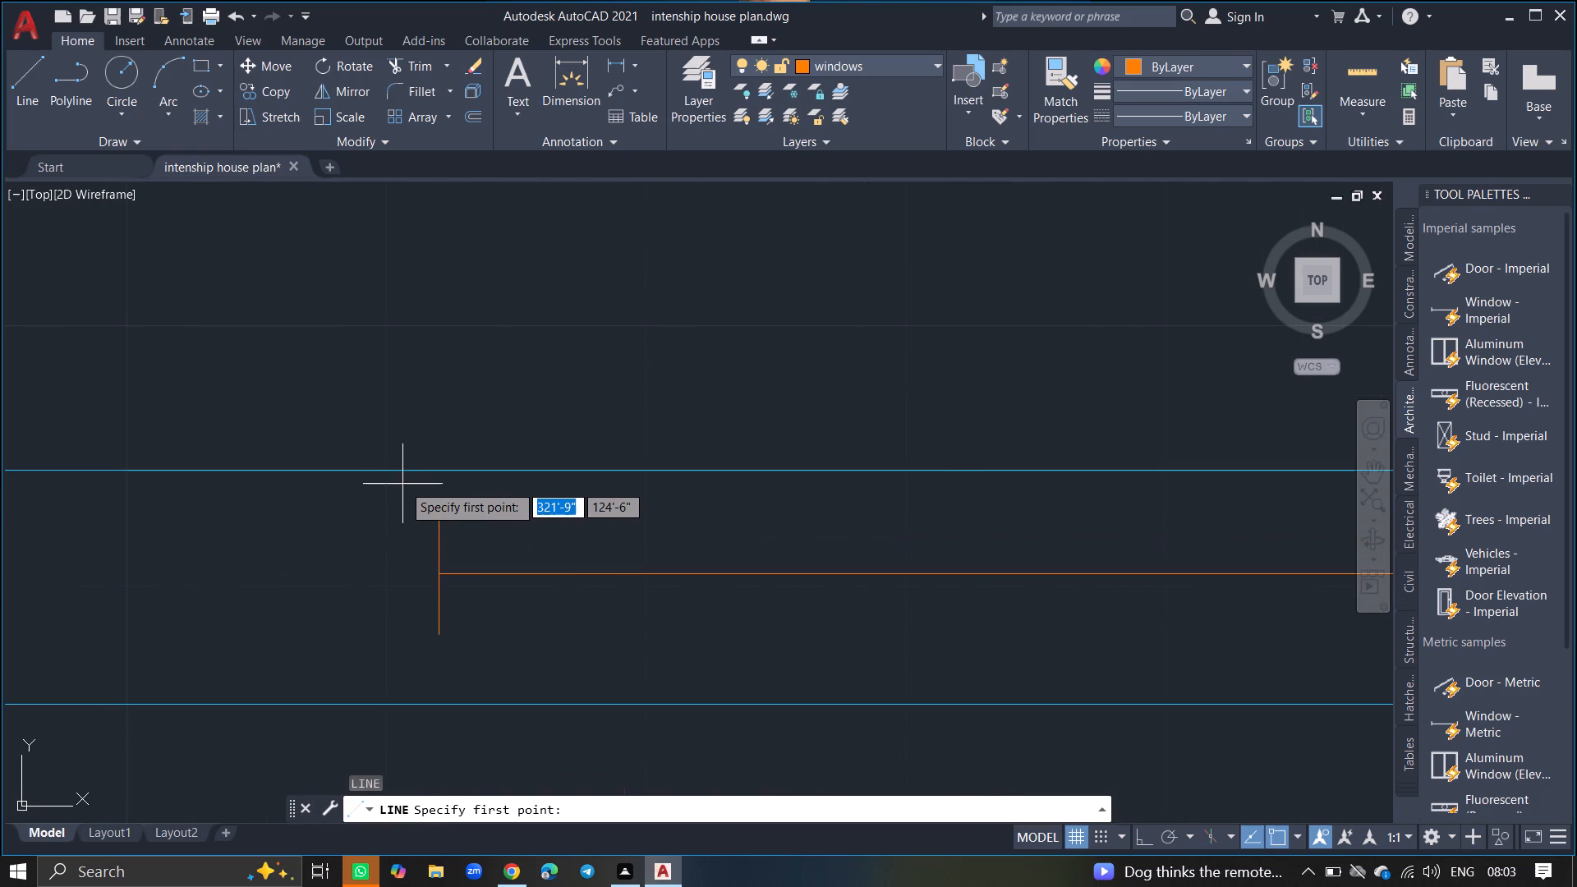
pyautogui.moveTo(412, 468); pyautogui.dragTo(418, 611)
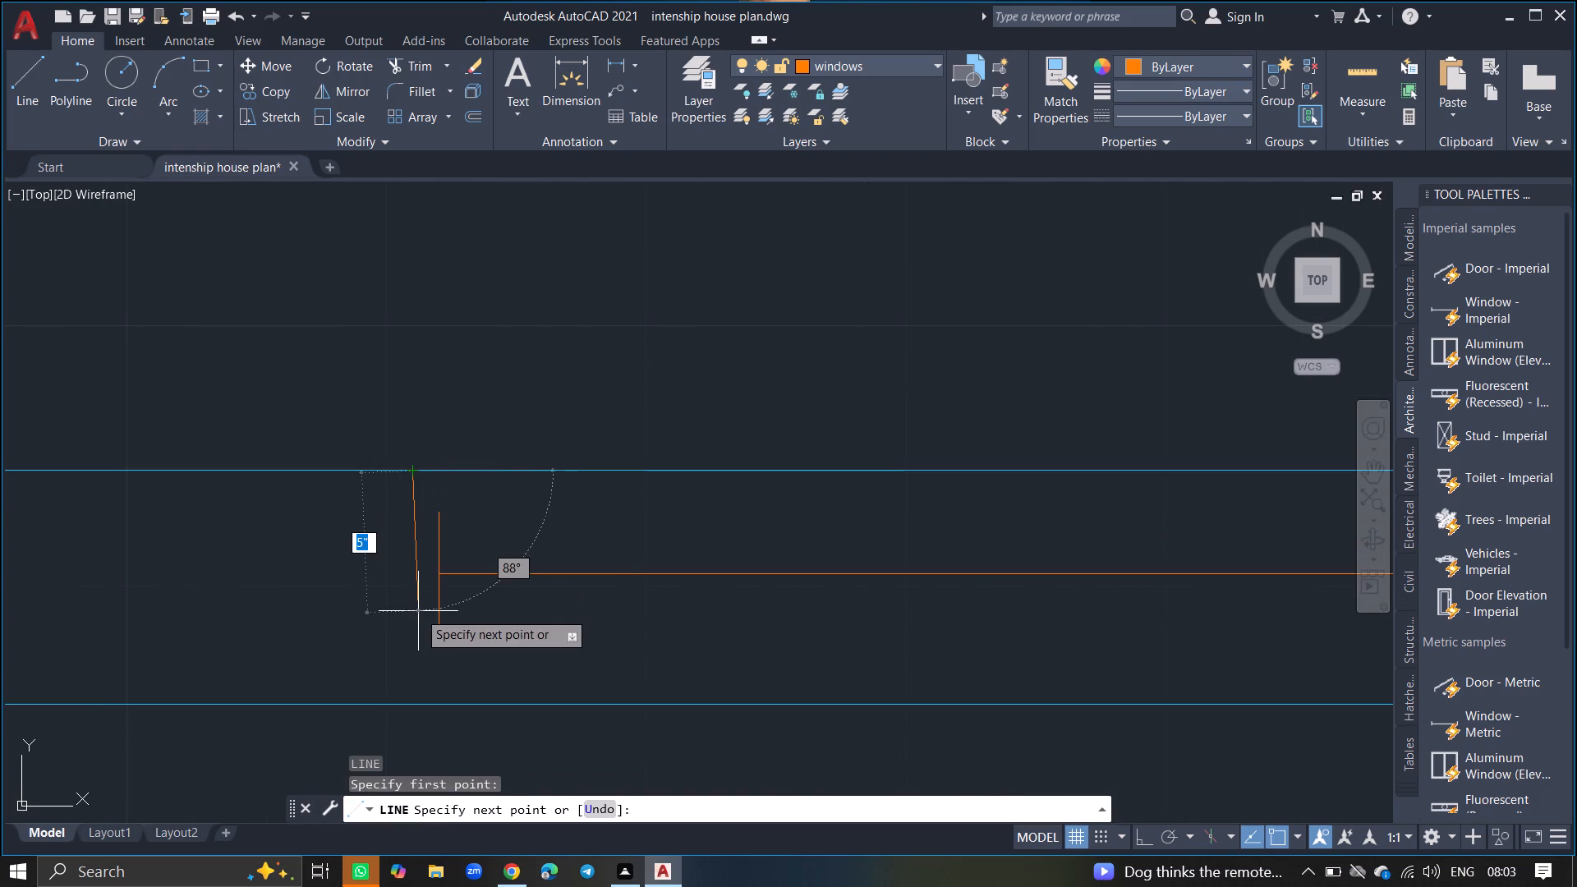
pyautogui.click(414, 706)
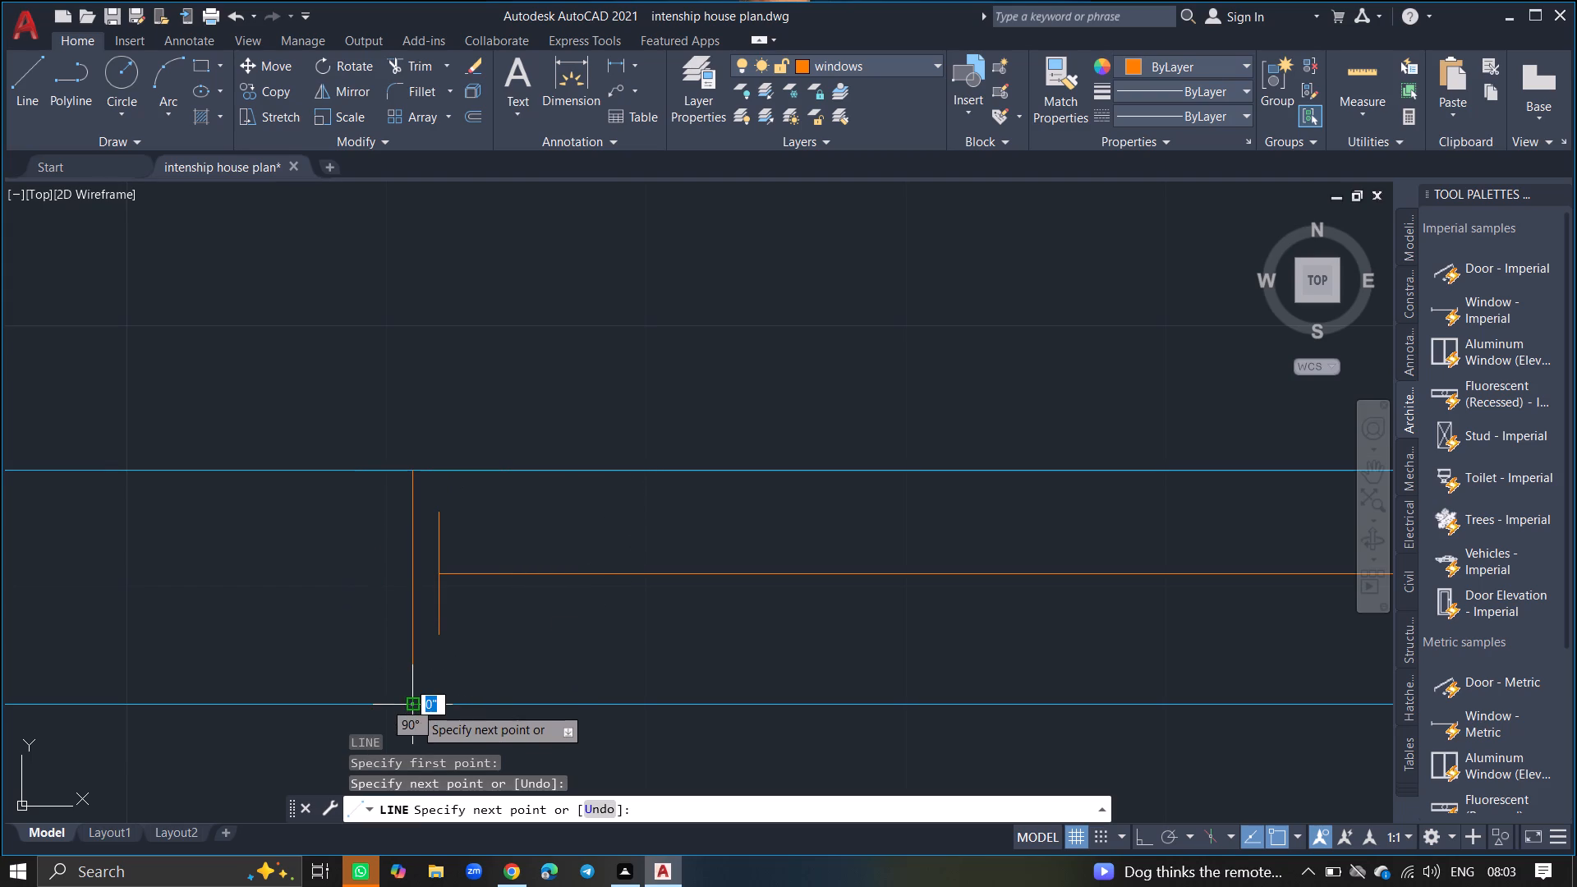
pyautogui.press('Return')
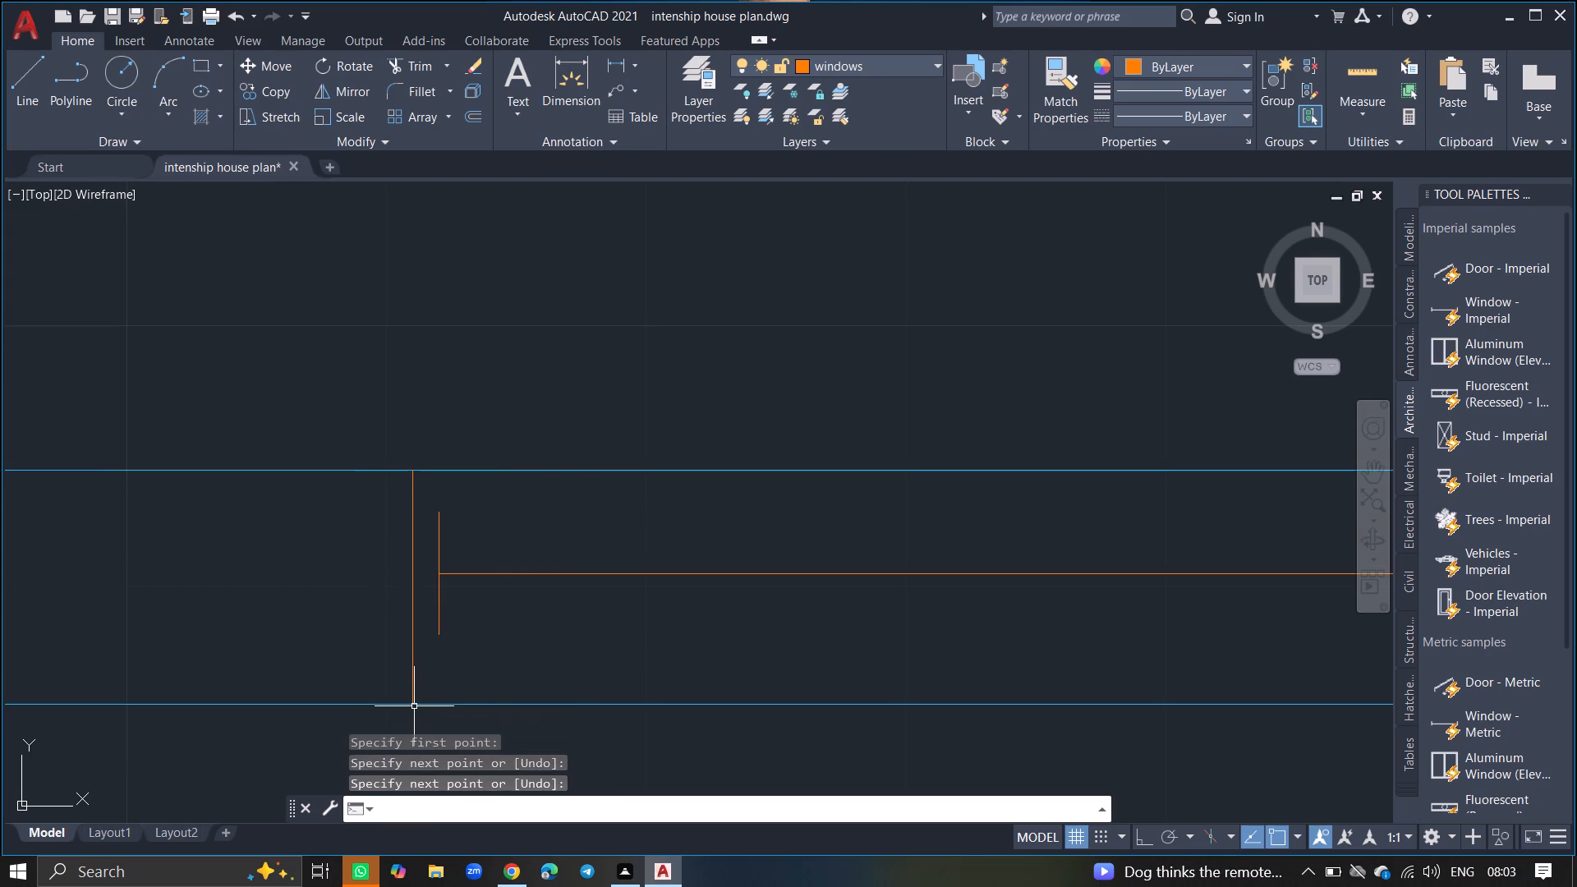
pyautogui.press('l')
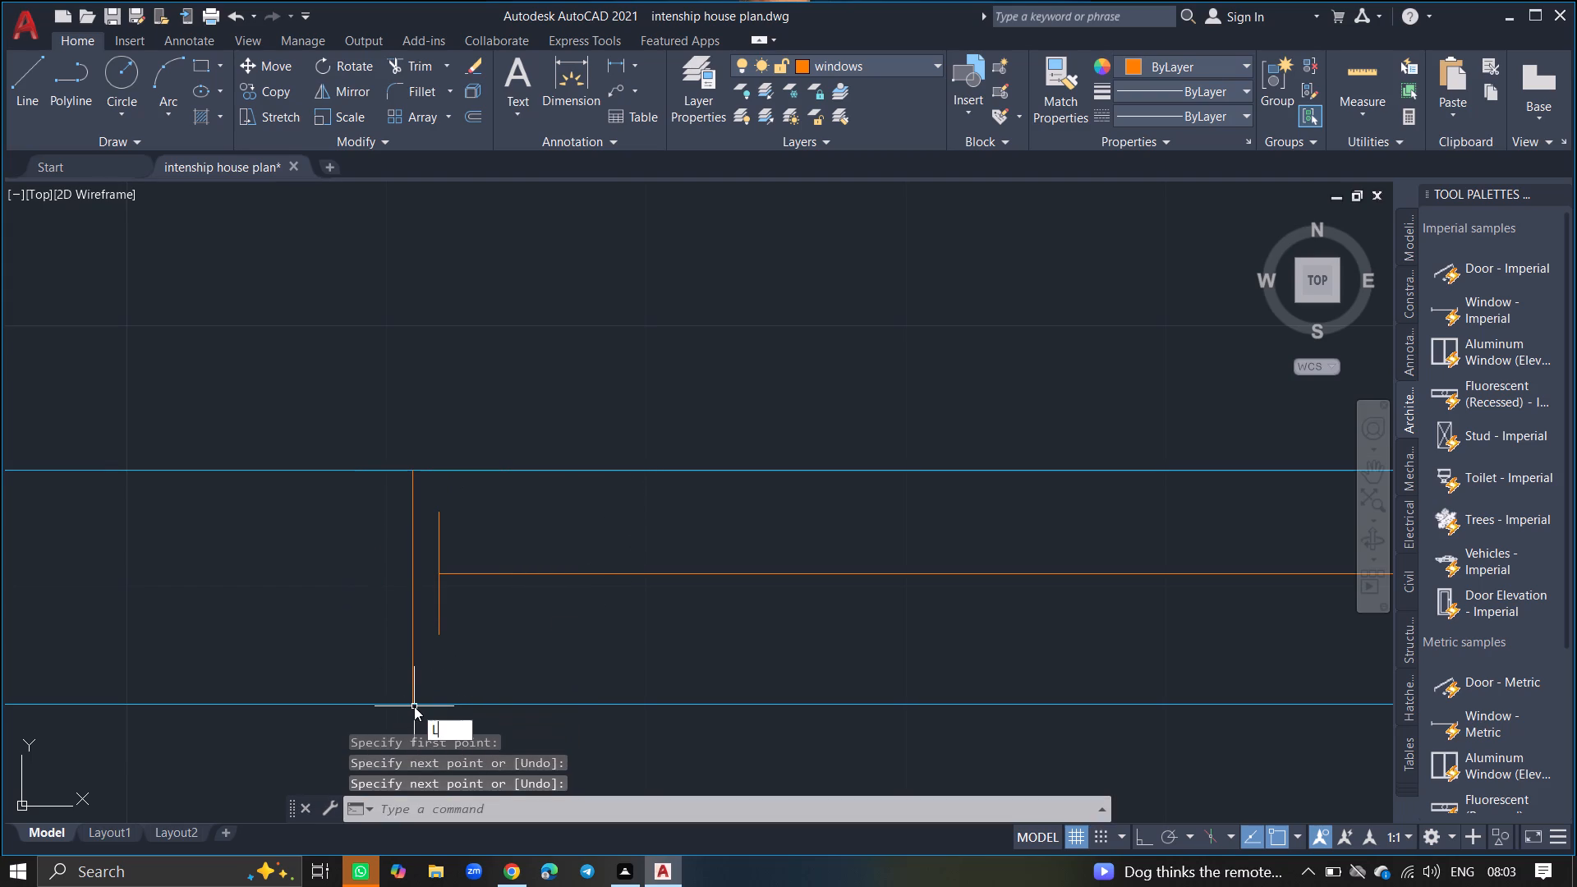
pyautogui.press('Return')
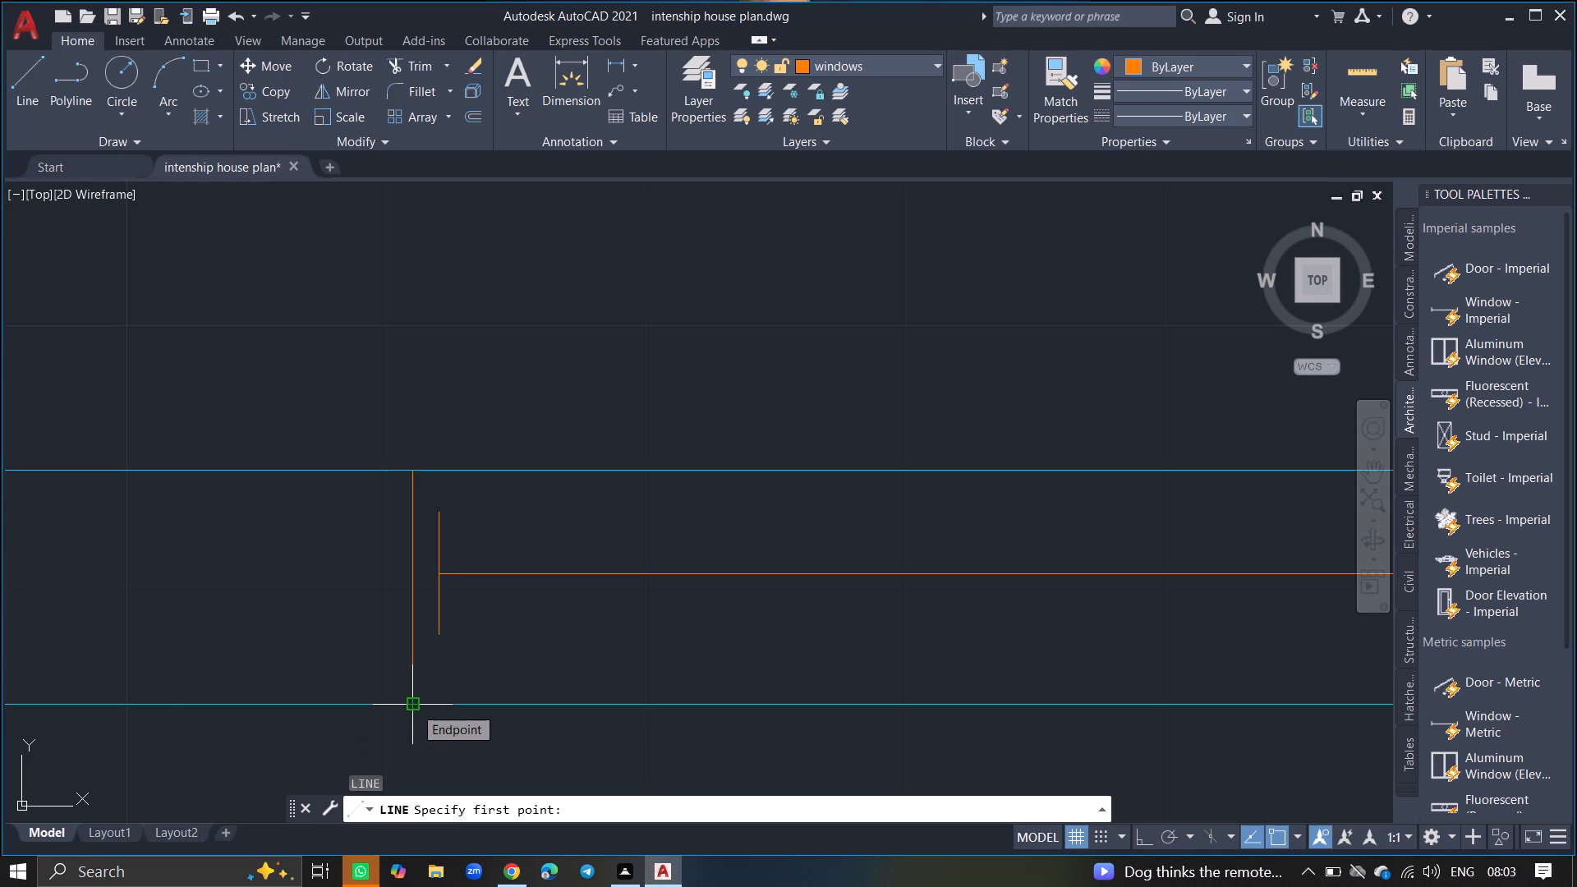
pyautogui.keyDown('ctrl'); pyautogui.scroll(-3, 414, 706); pyautogui.keyUp('ctrl')
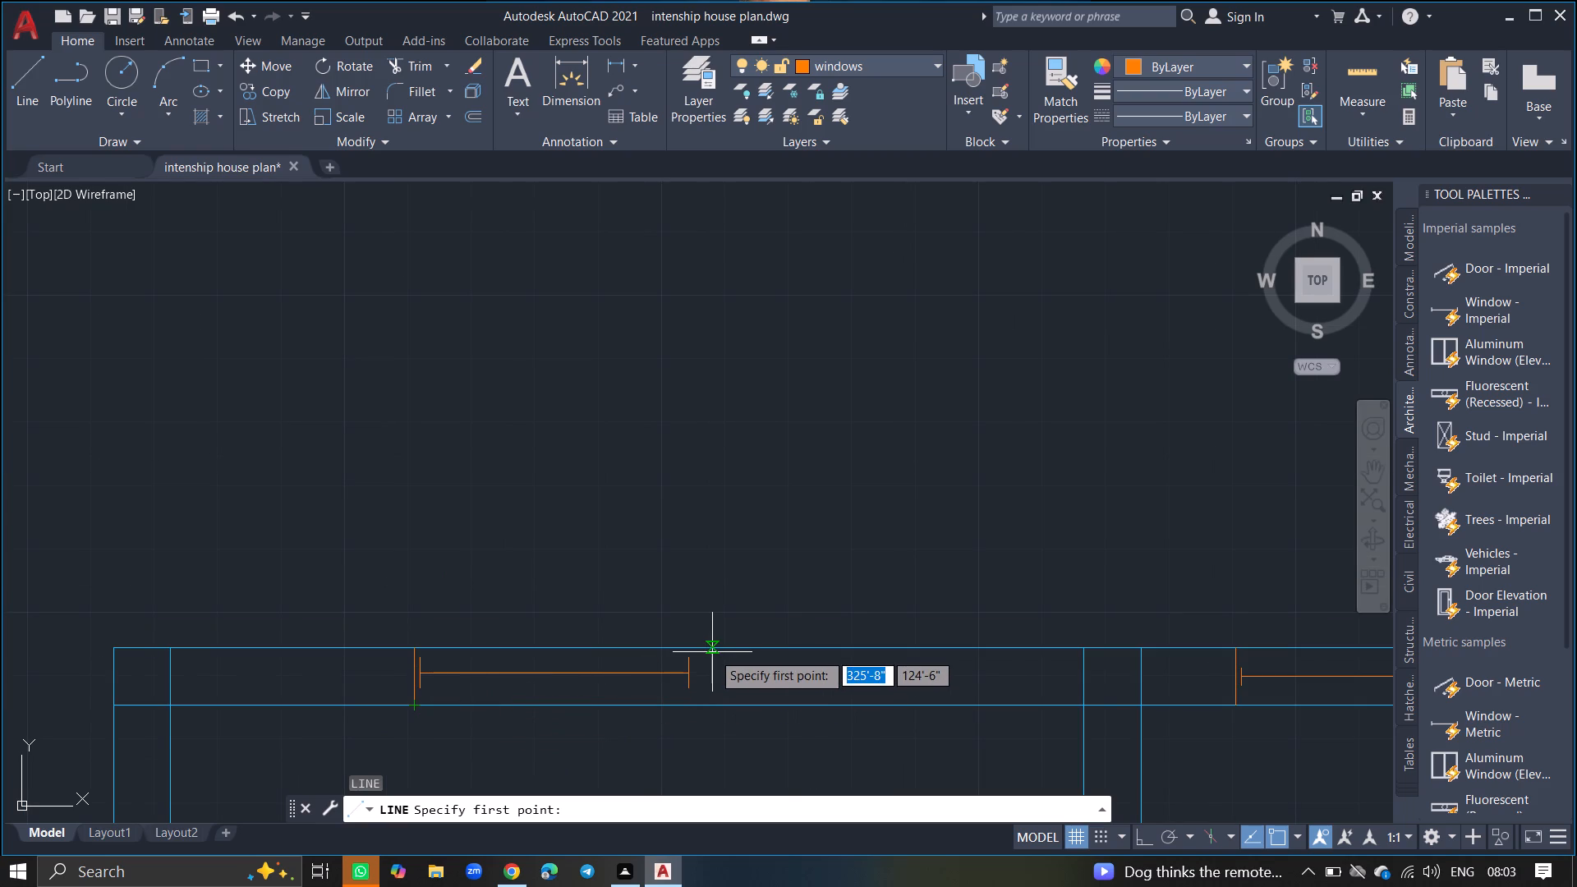
pyautogui.keyDown('ctrl'); pyautogui.scroll(4, 712, 652); pyautogui.keyUp('ctrl')
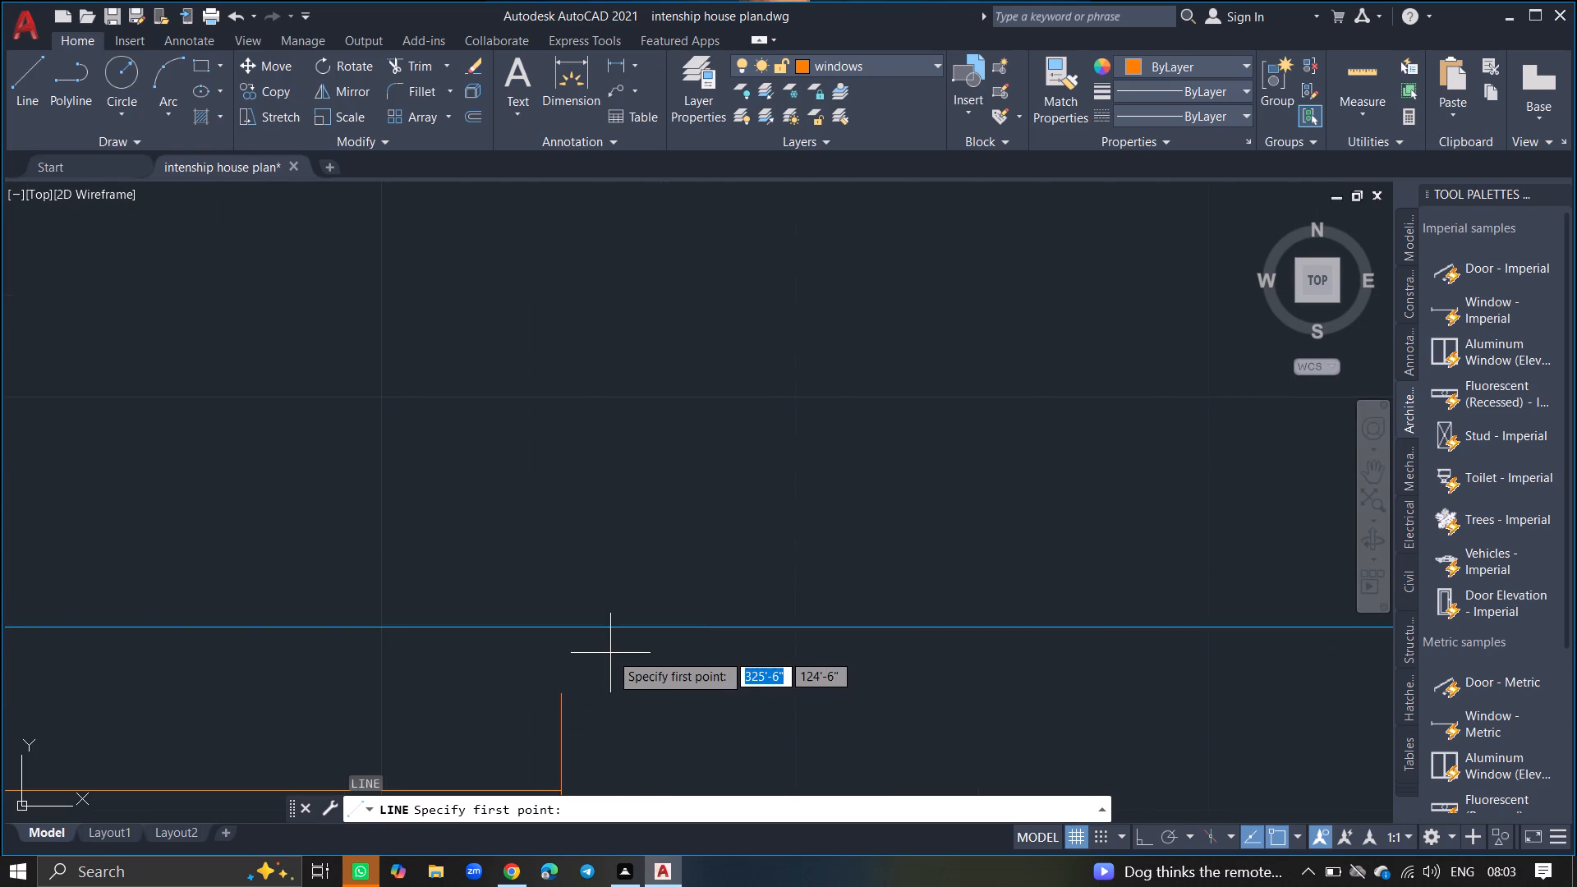
pyautogui.click(582, 628)
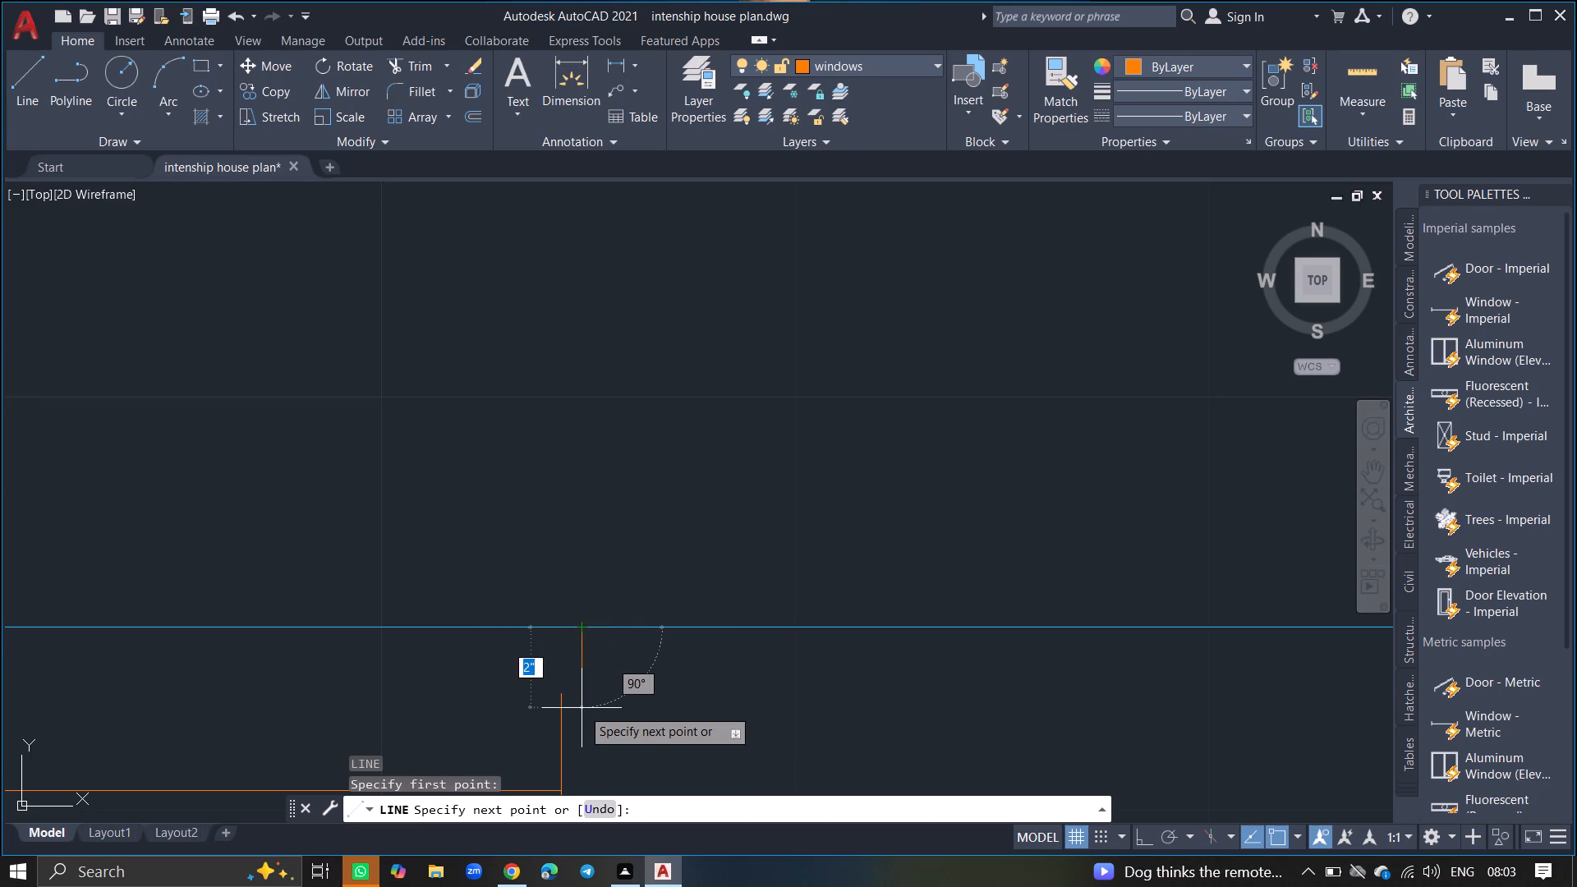
pyautogui.keyDown('ctrl'); pyautogui.scroll(-4, 582, 708); pyautogui.keyUp('ctrl')
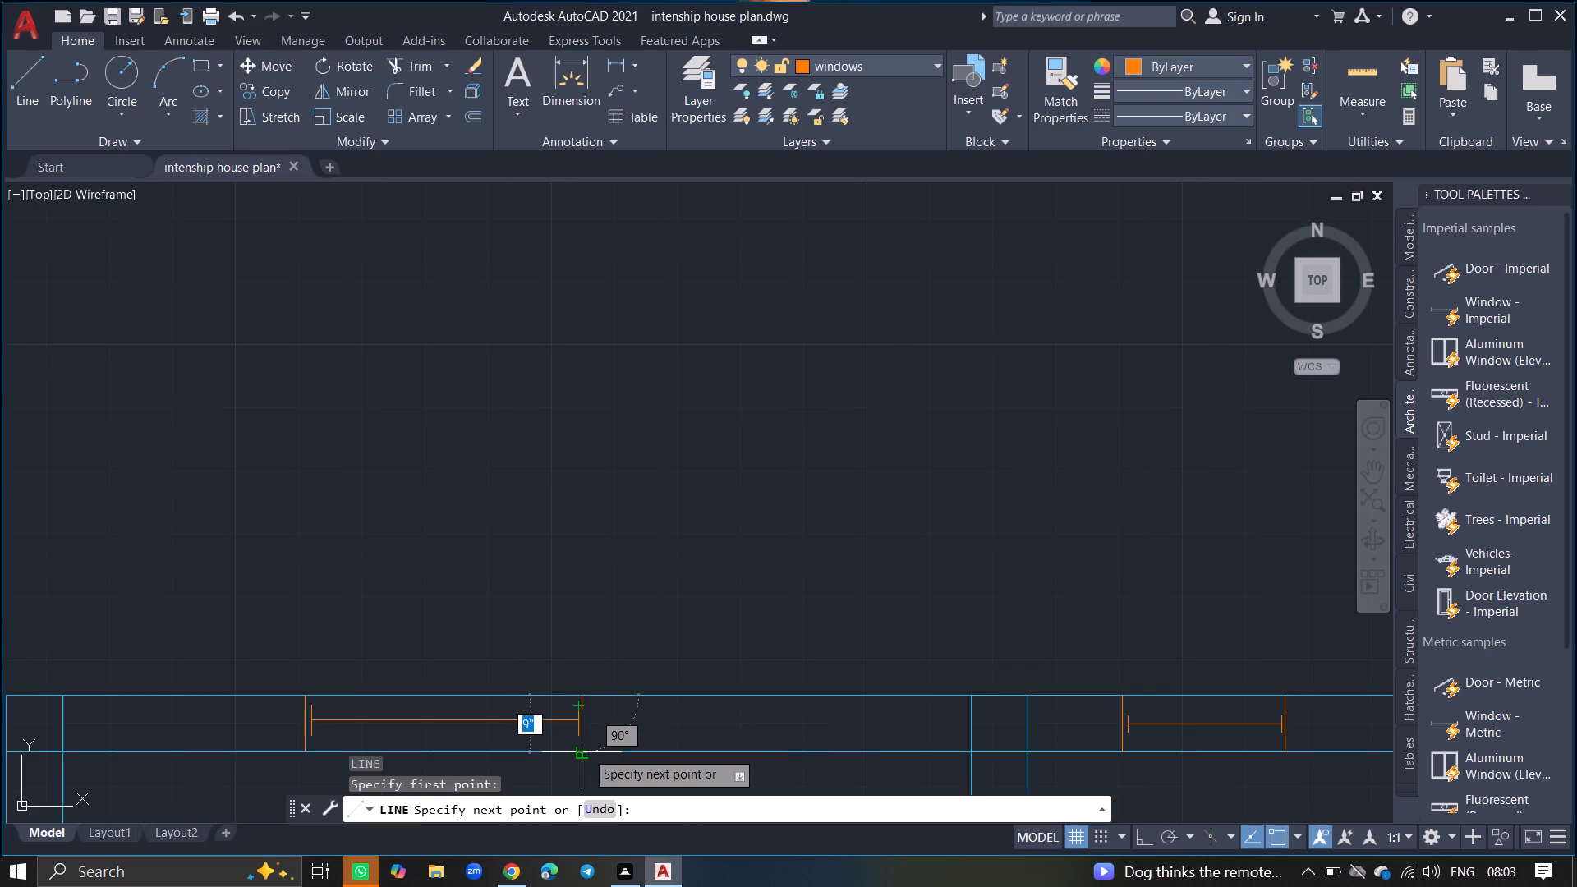
pyautogui.keyDown('ctrl'); pyautogui.scroll(1, 586, 751); pyautogui.keyUp('ctrl')
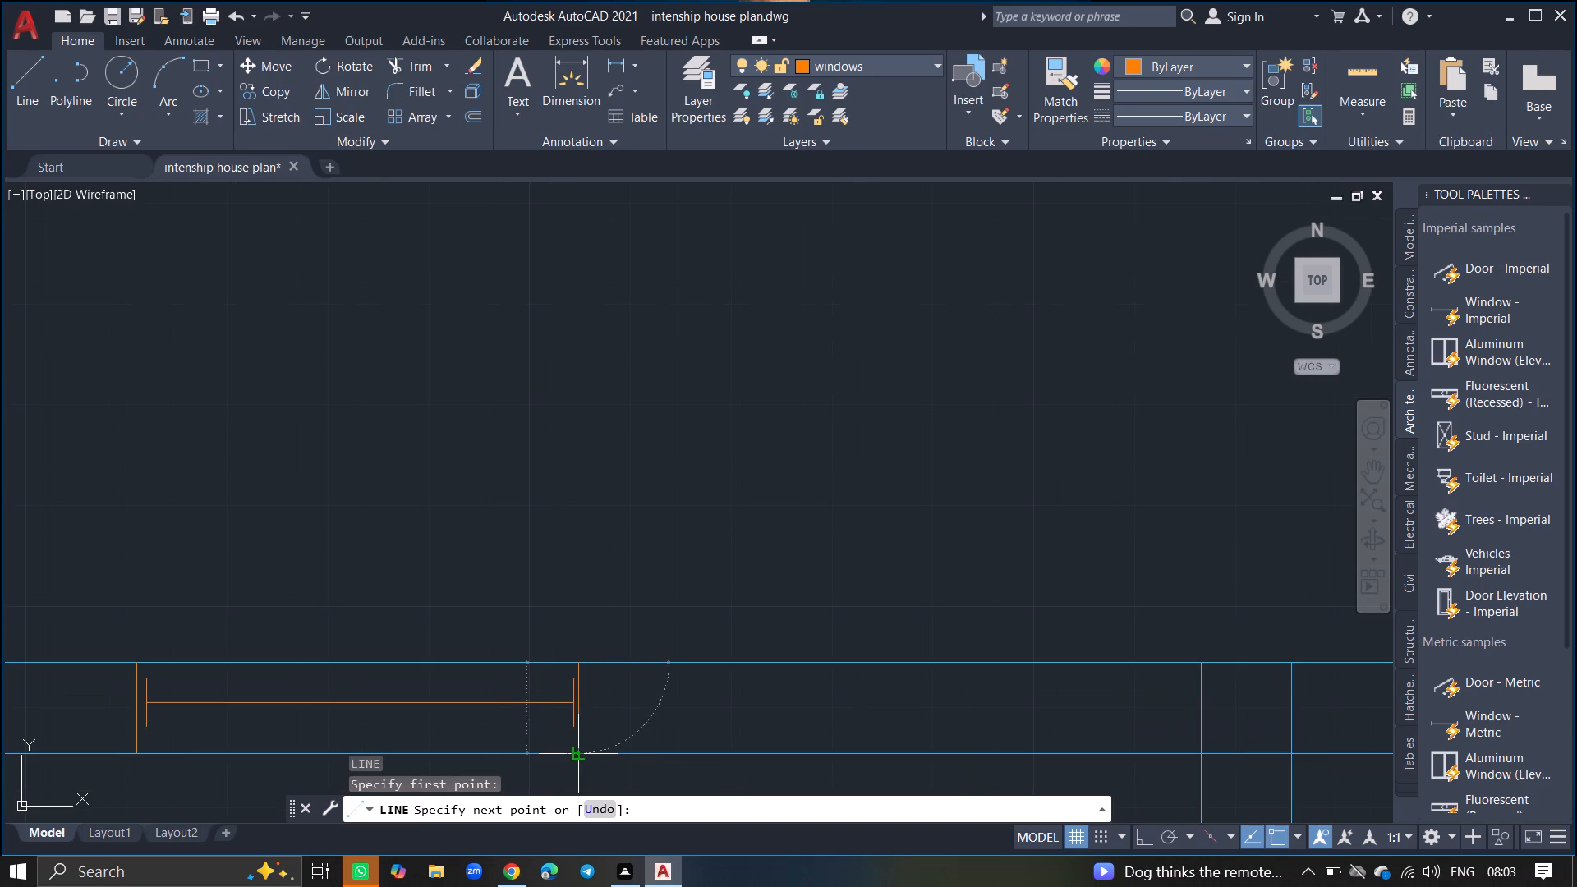
pyautogui.click(580, 751)
pyautogui.press('Return')
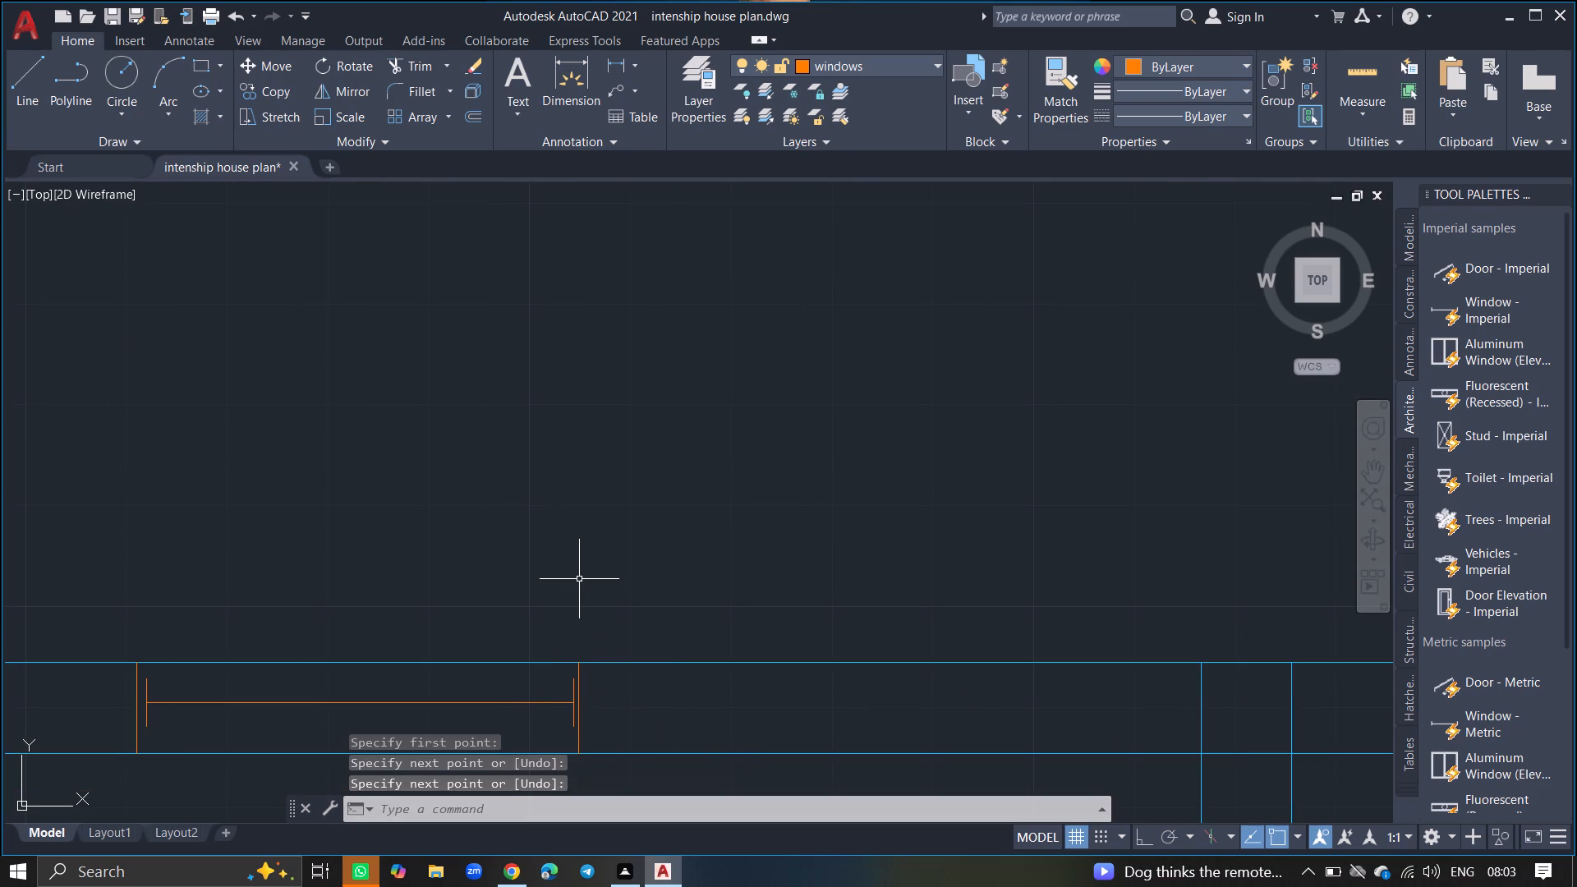
# Copy the upper-left large room's window block by its midpoint into the top wall of the upper-right room, between the wall lines.
pyautogui.keyDown('ctrl'); pyautogui.scroll(-3, 579, 579); pyautogui.keyUp('ctrl')
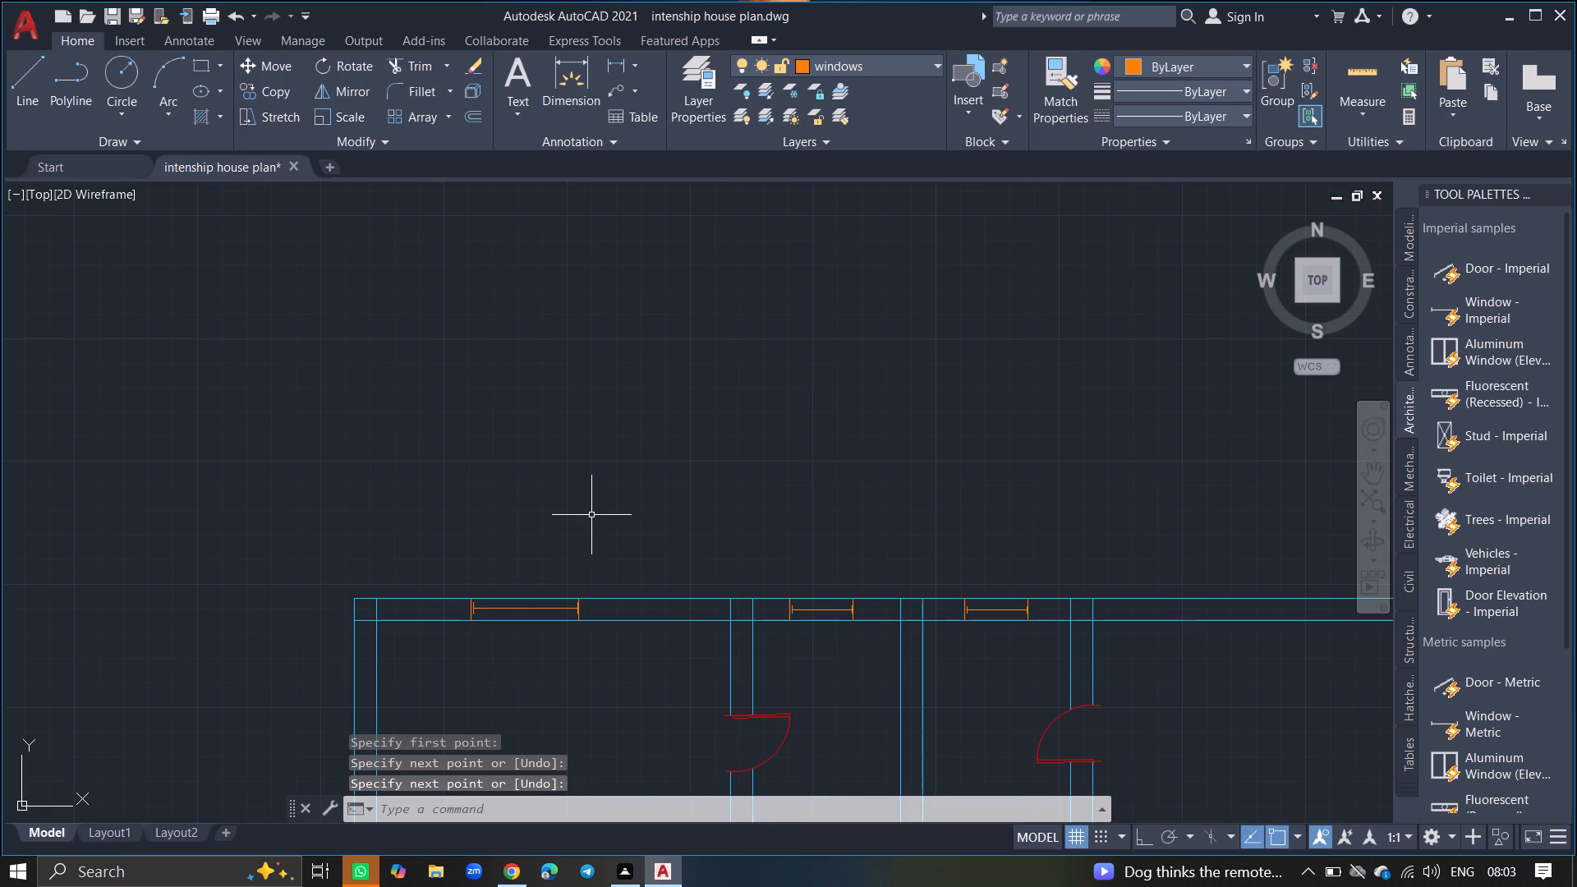
pyautogui.keyDown('ctrl'); pyautogui.scroll(-4, 591, 515); pyautogui.keyUp('ctrl')
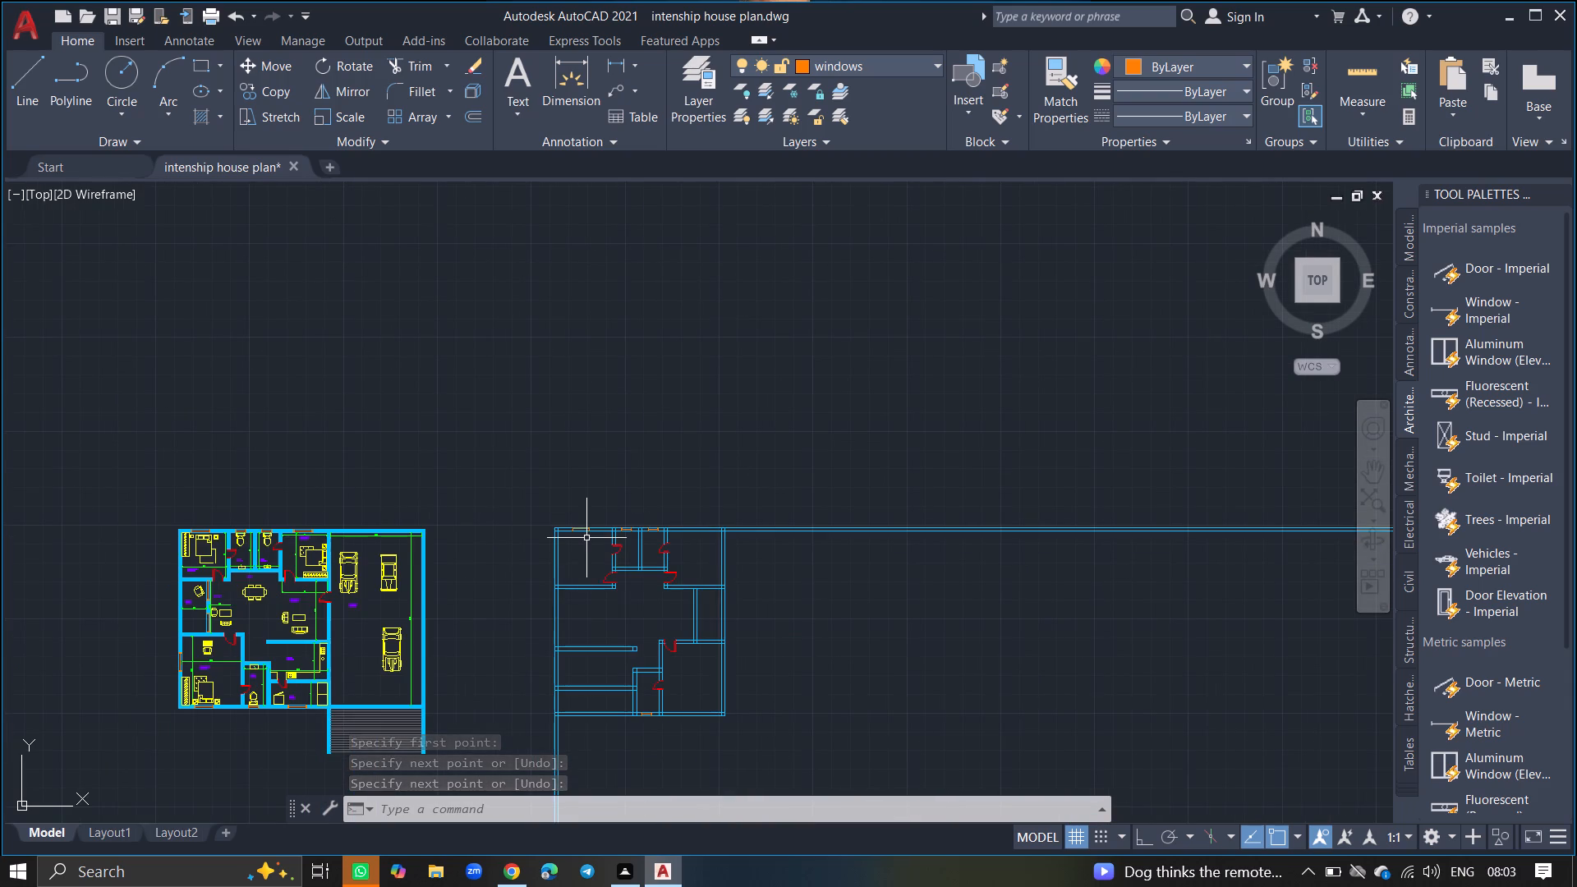
pyautogui.keyDown('ctrl'); pyautogui.scroll(4, 586, 538); pyautogui.keyUp('ctrl')
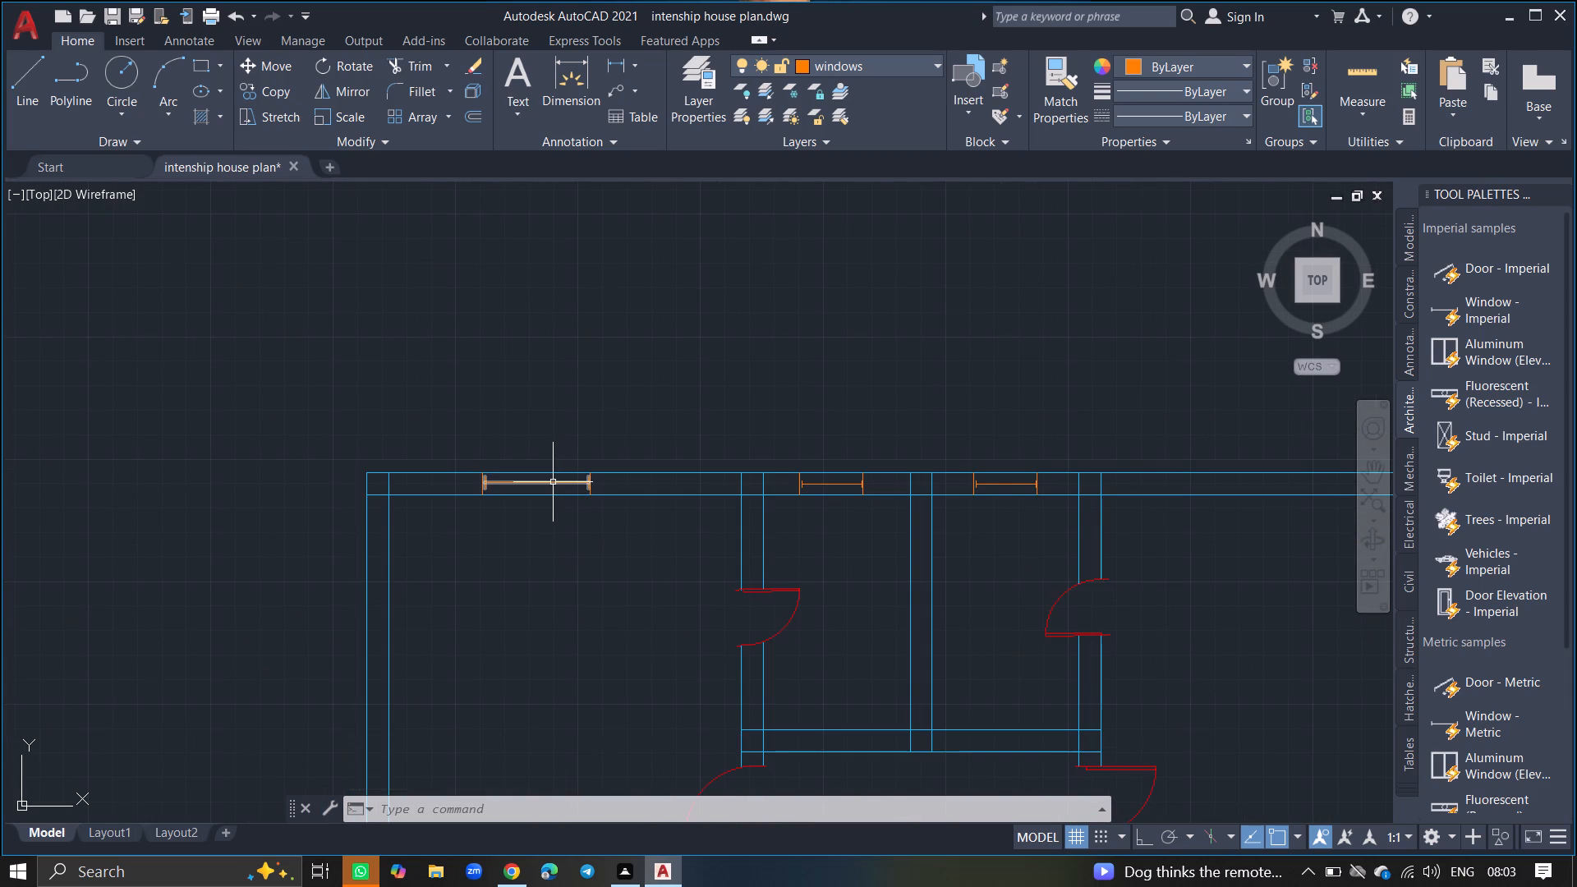
pyautogui.click(553, 482)
pyautogui.write('COP')
pyautogui.press('y')
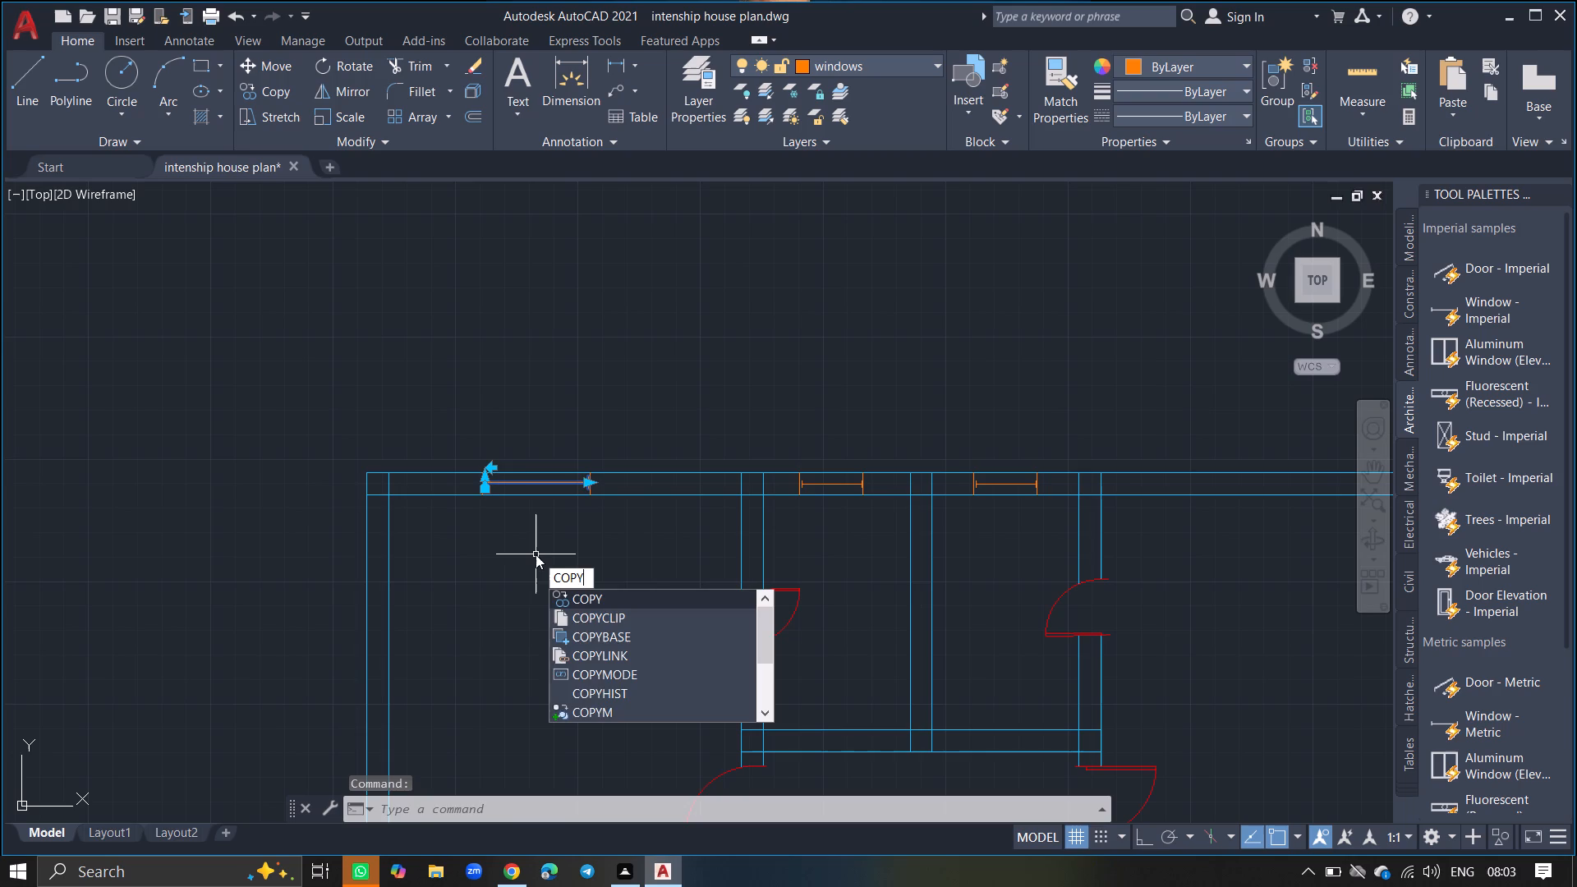
pyautogui.press('Return')
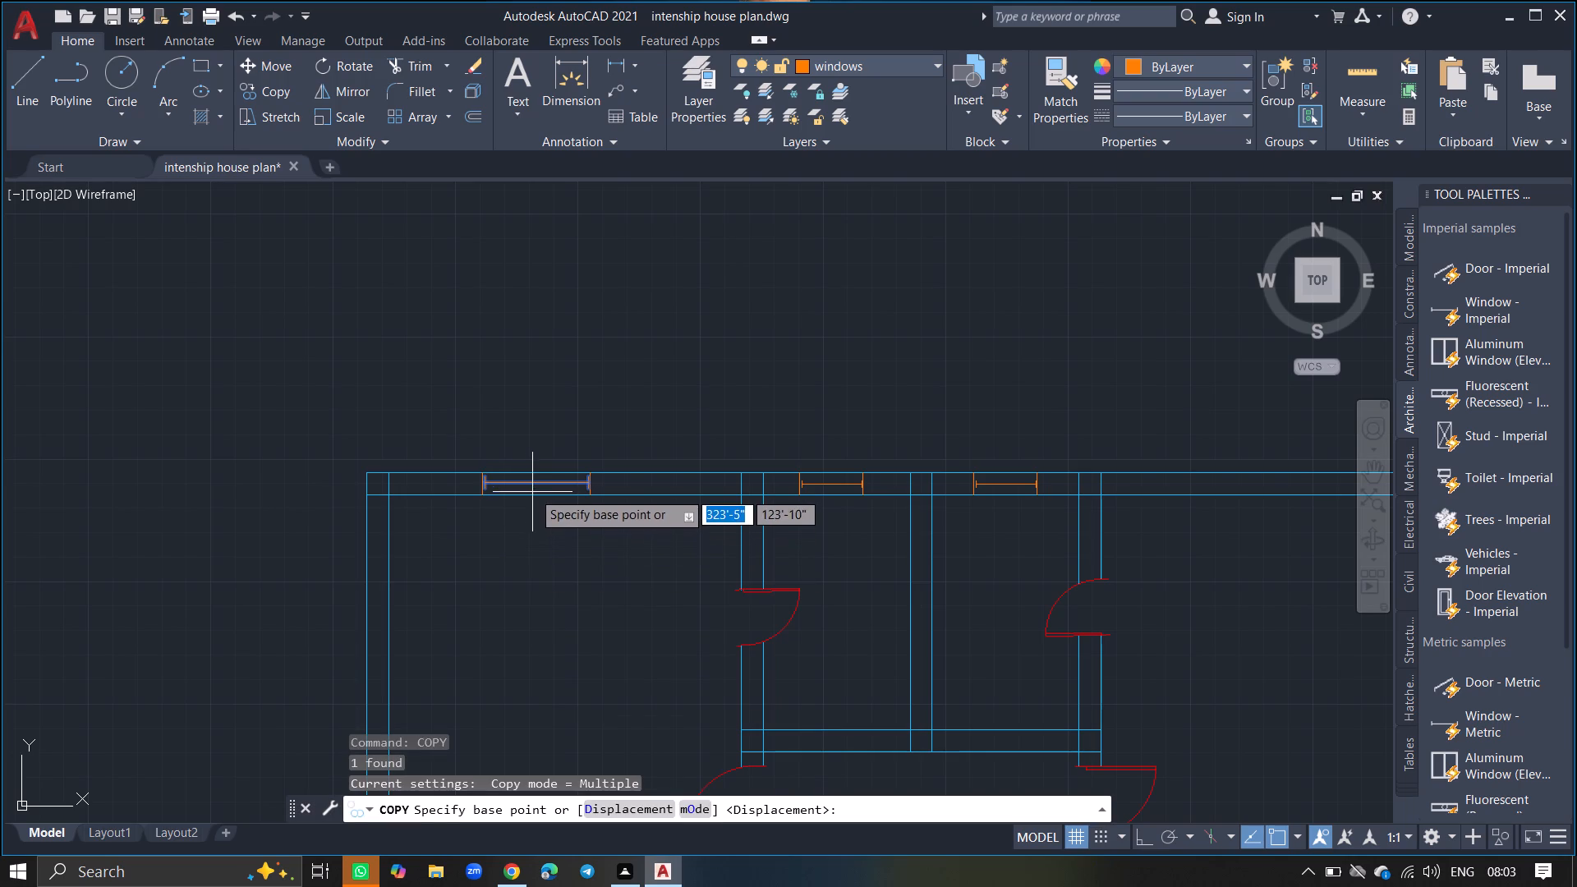
pyautogui.click(536, 480)
pyautogui.keyDown('ctrl'); pyautogui.scroll(-1, 600, 370); pyautogui.keyUp('ctrl')
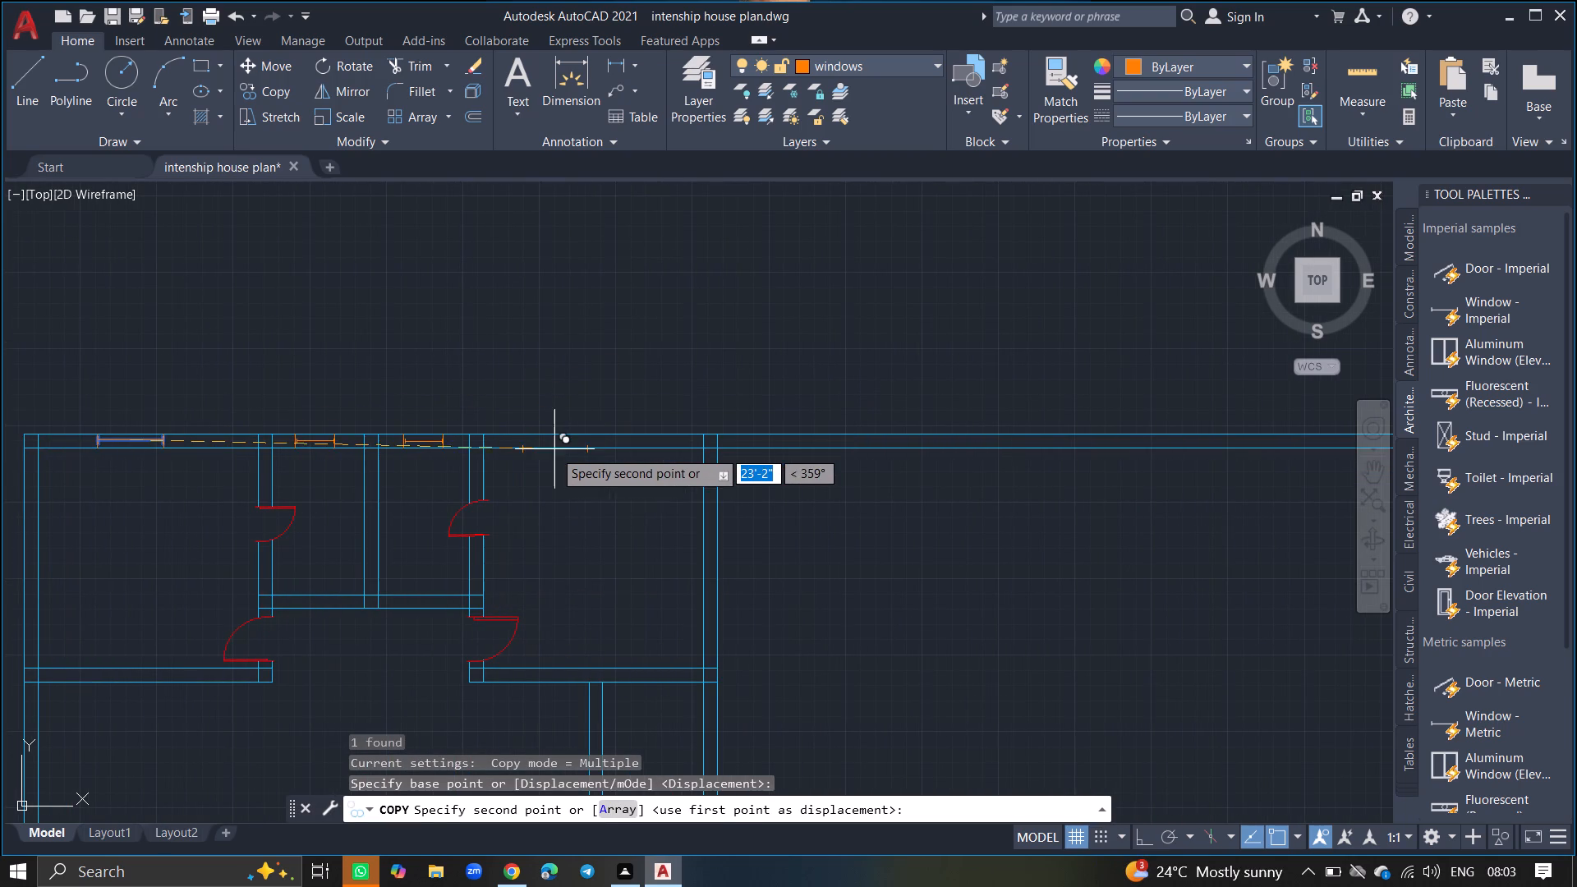
pyautogui.keyDown('ctrl'); pyautogui.scroll(4, 554, 451); pyautogui.keyUp('ctrl')
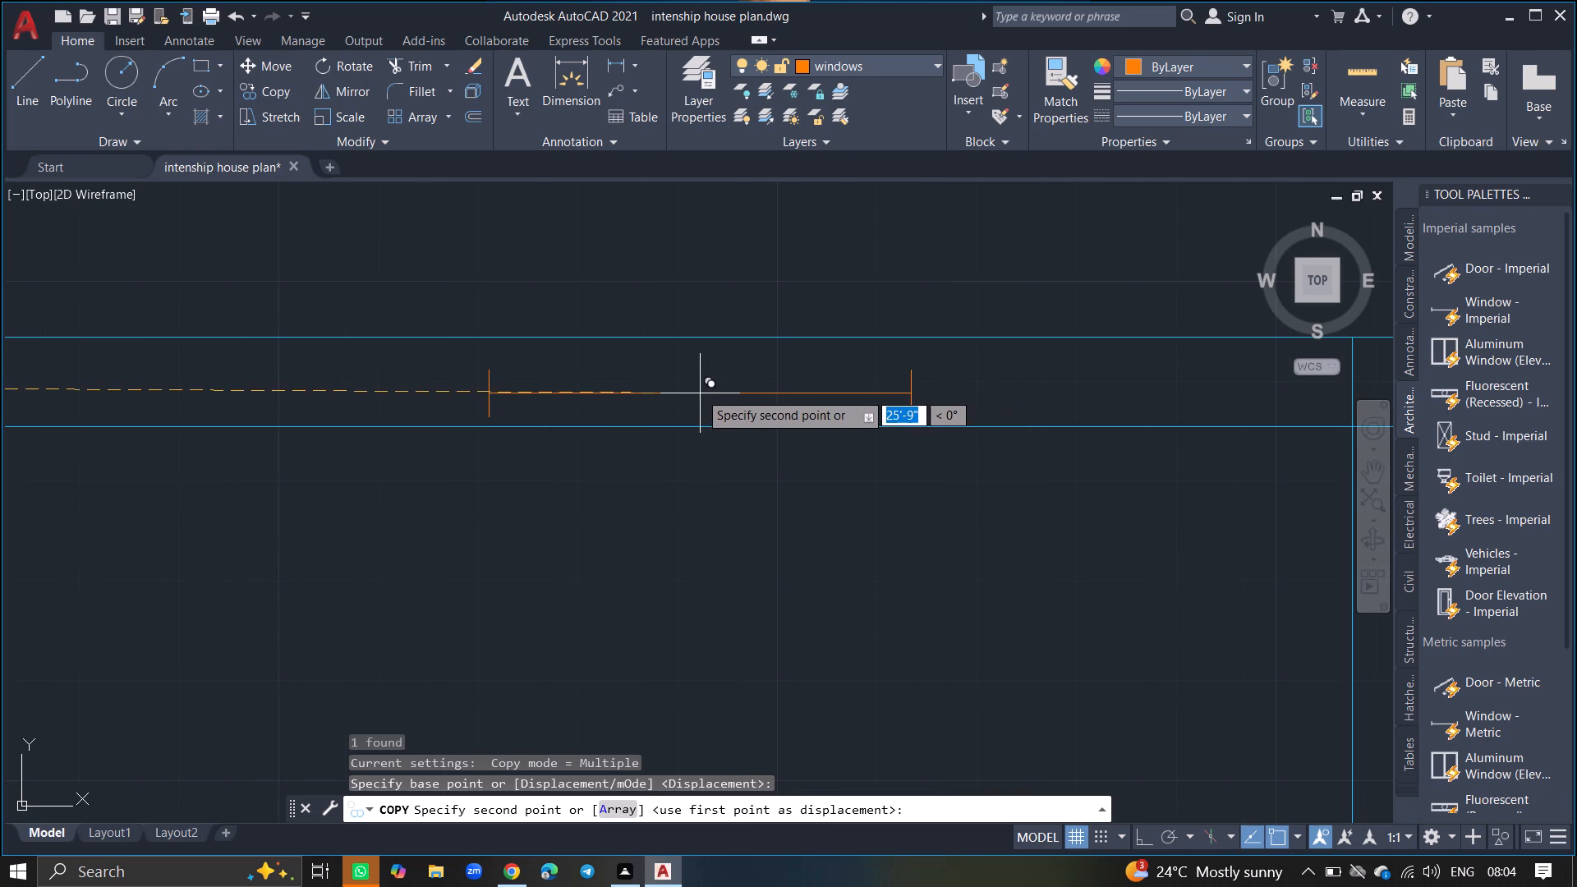
pyautogui.click(669, 385)
pyautogui.press('Return')
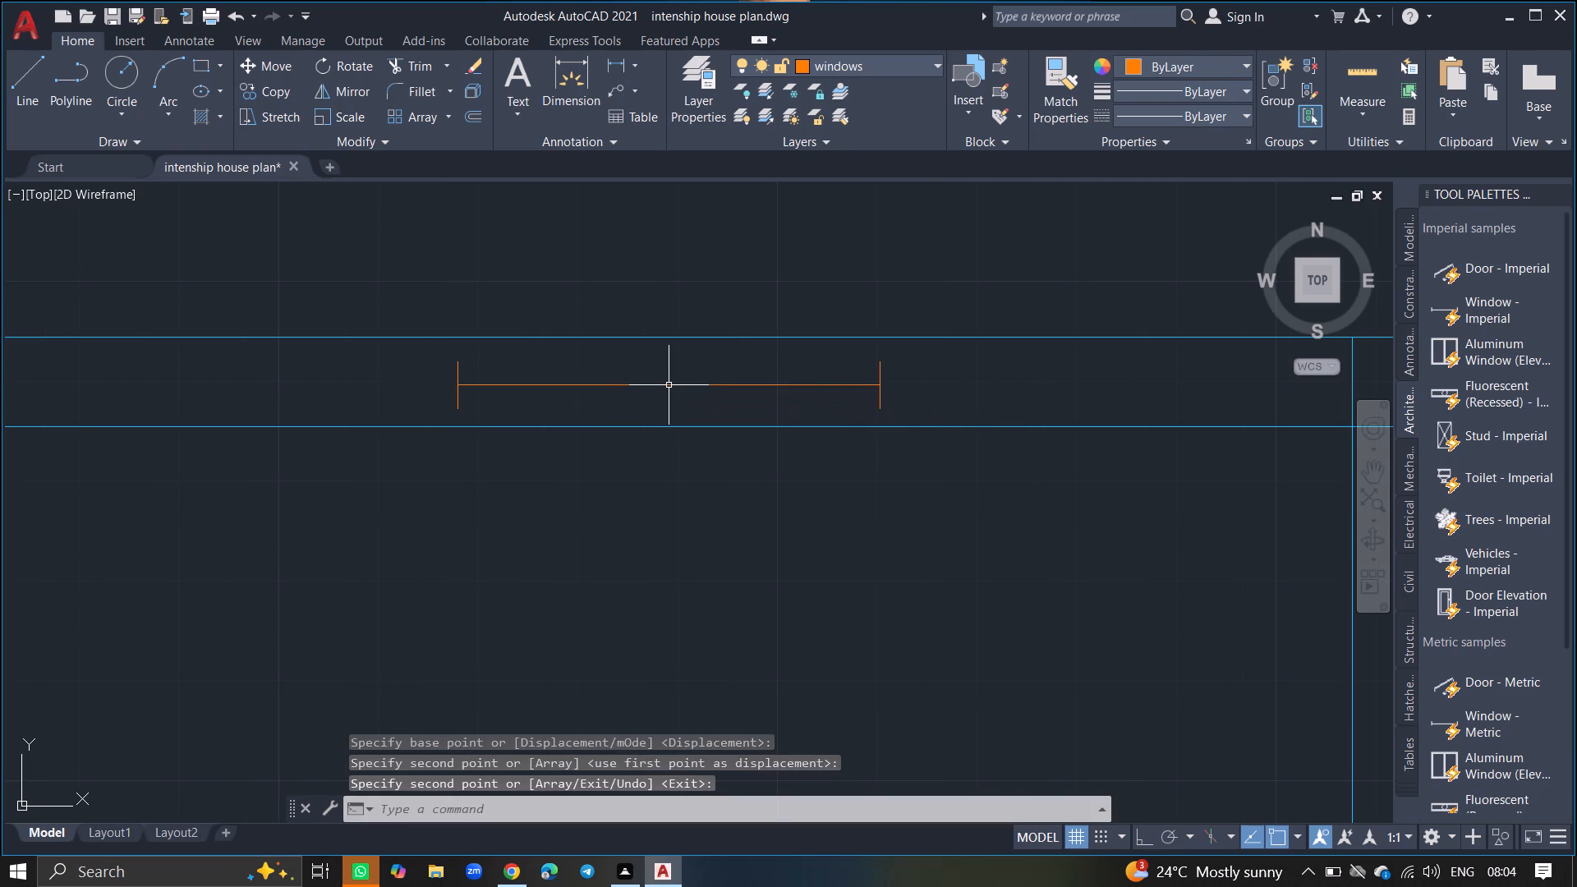
# Draw jamb lines across the full thickness of the top wall at both ends of the upper-right room's window.
pyautogui.press('l')
pyautogui.press('Return')
pyautogui.keyDown('ctrl'); pyautogui.scroll(4, 669, 385); pyautogui.keyUp('ctrl')
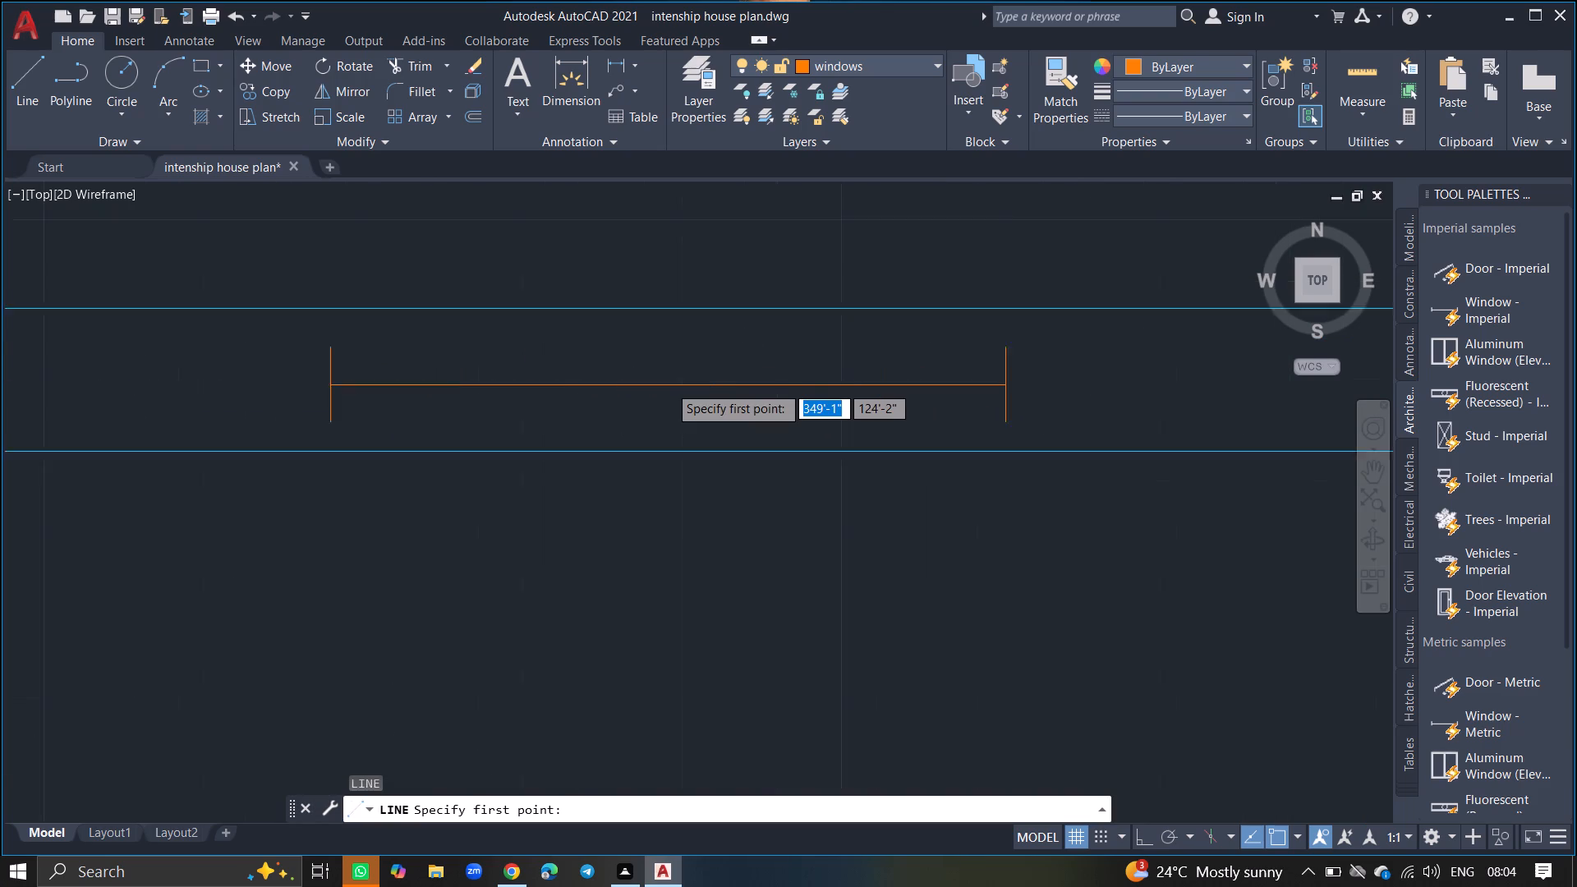
pyautogui.keyDown('ctrl'); pyautogui.scroll(-4, 557, 393); pyautogui.keyUp('ctrl')
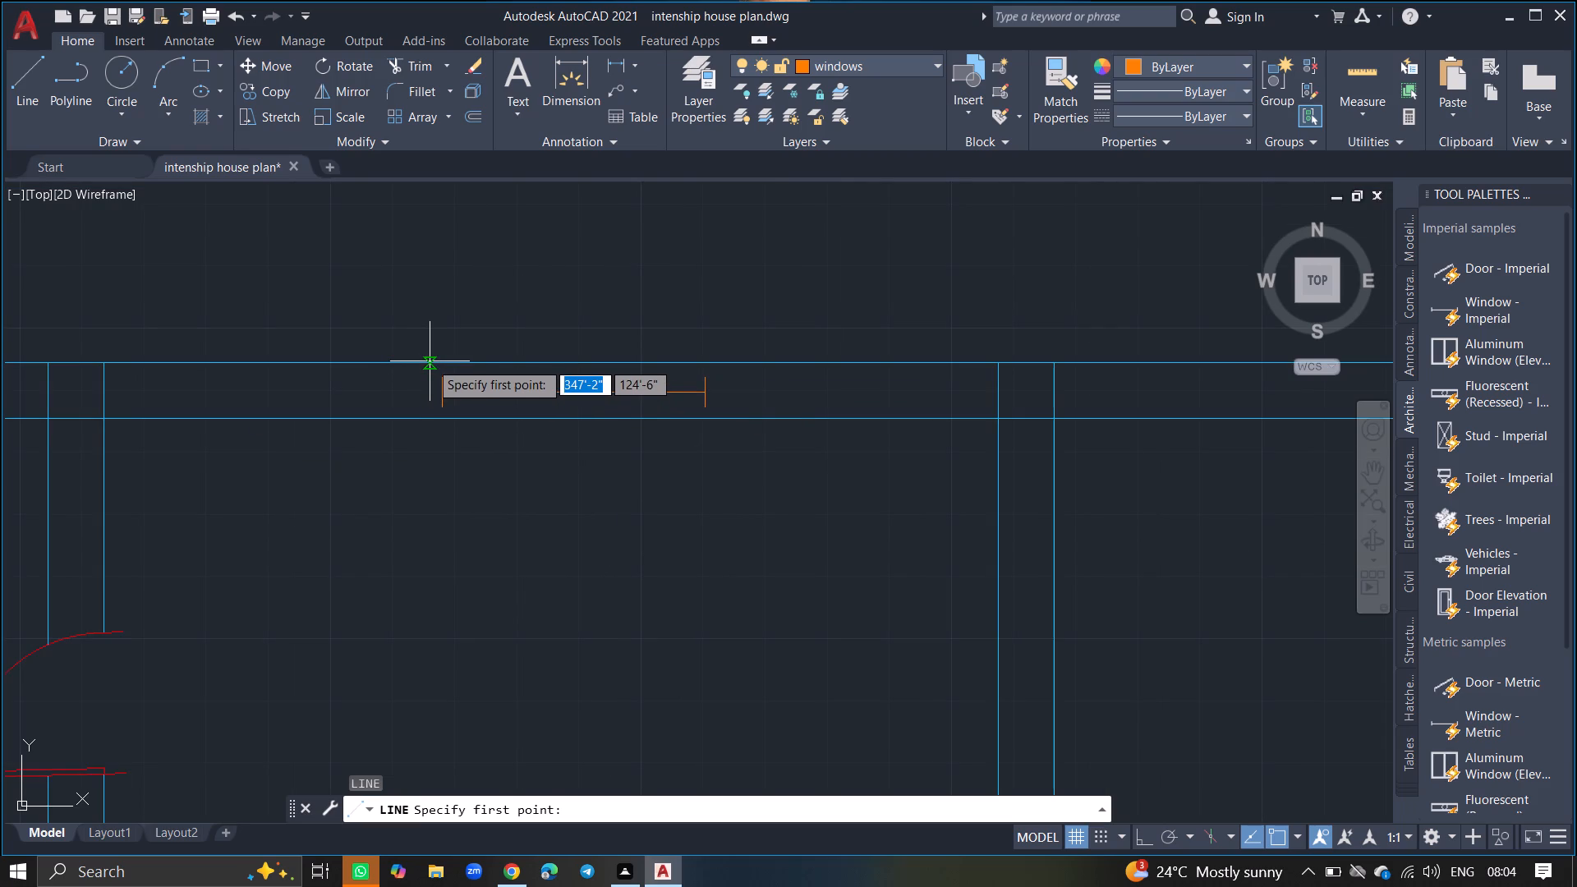
pyautogui.click(430, 361)
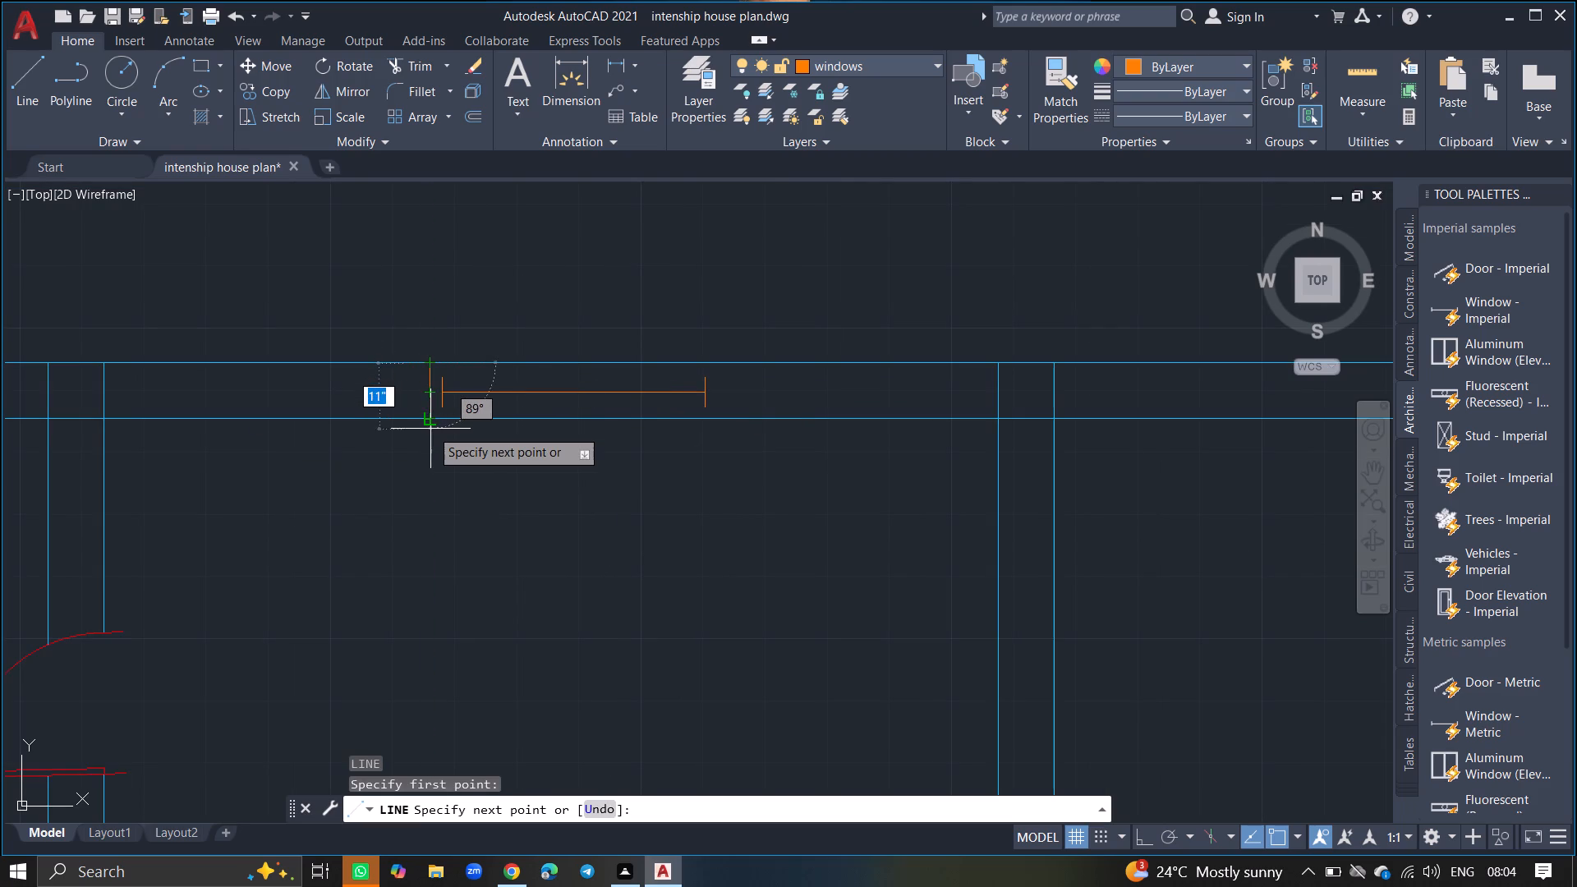
pyautogui.click(430, 429)
pyautogui.press('Return')
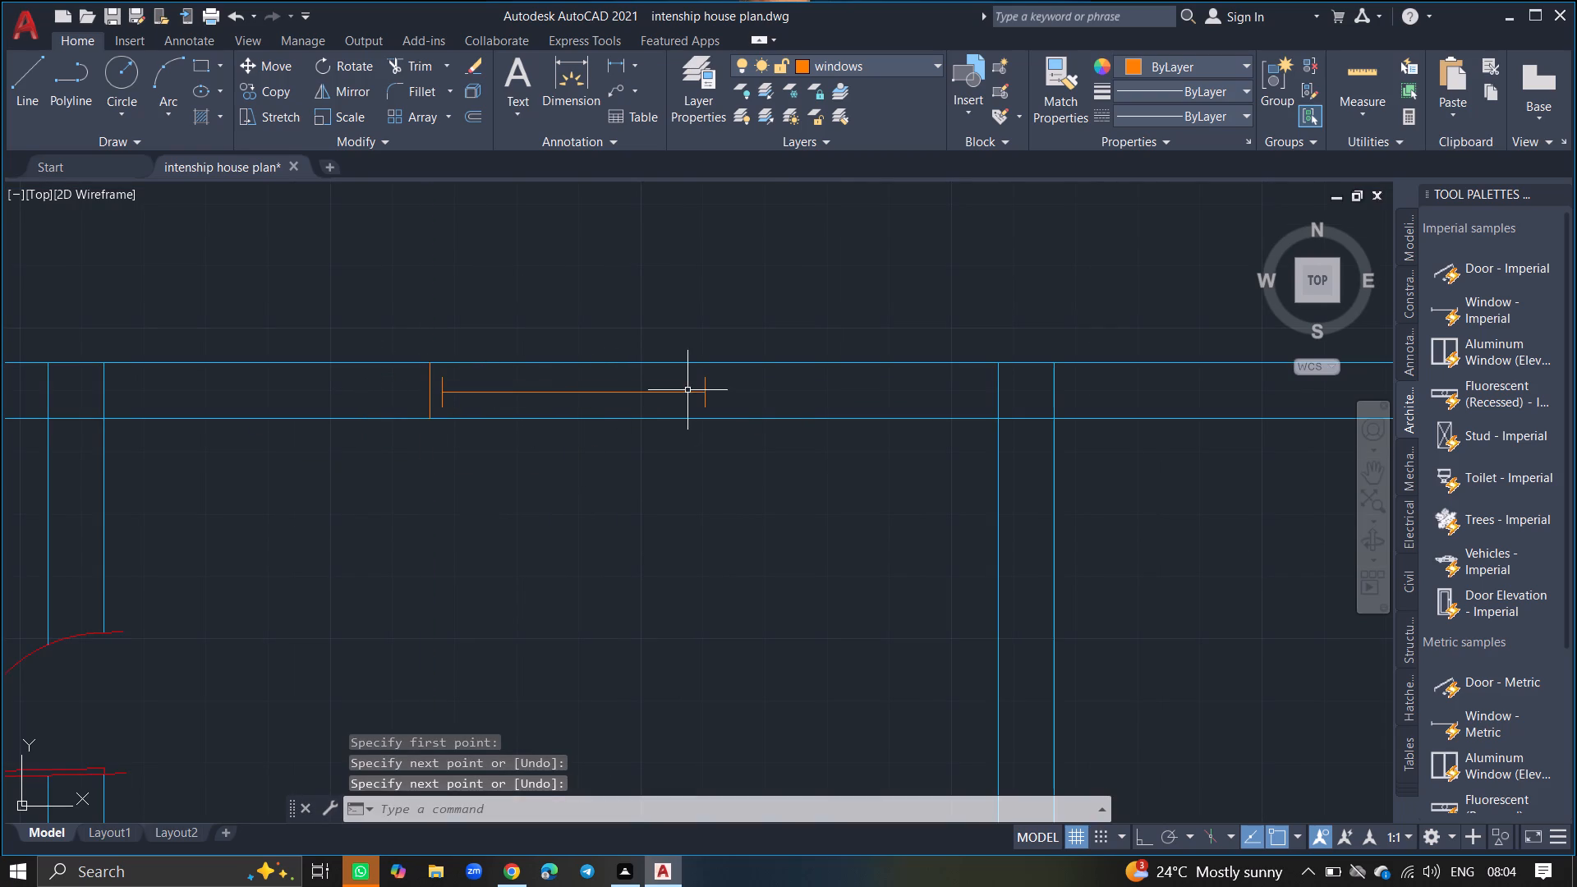
pyautogui.press('l')
pyautogui.press('Return')
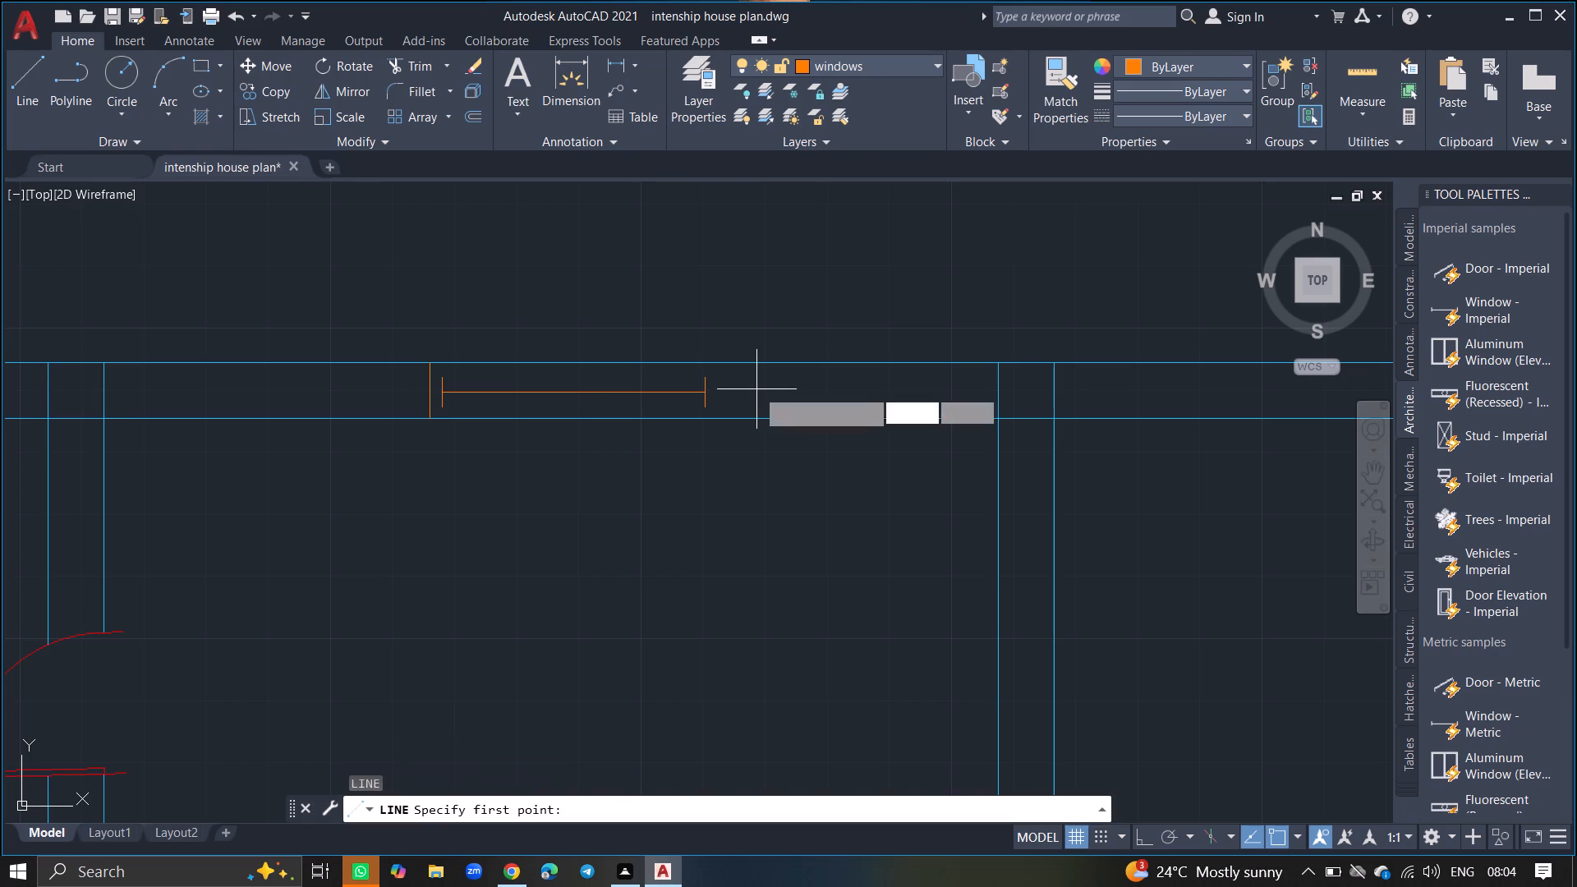
pyautogui.click(713, 362)
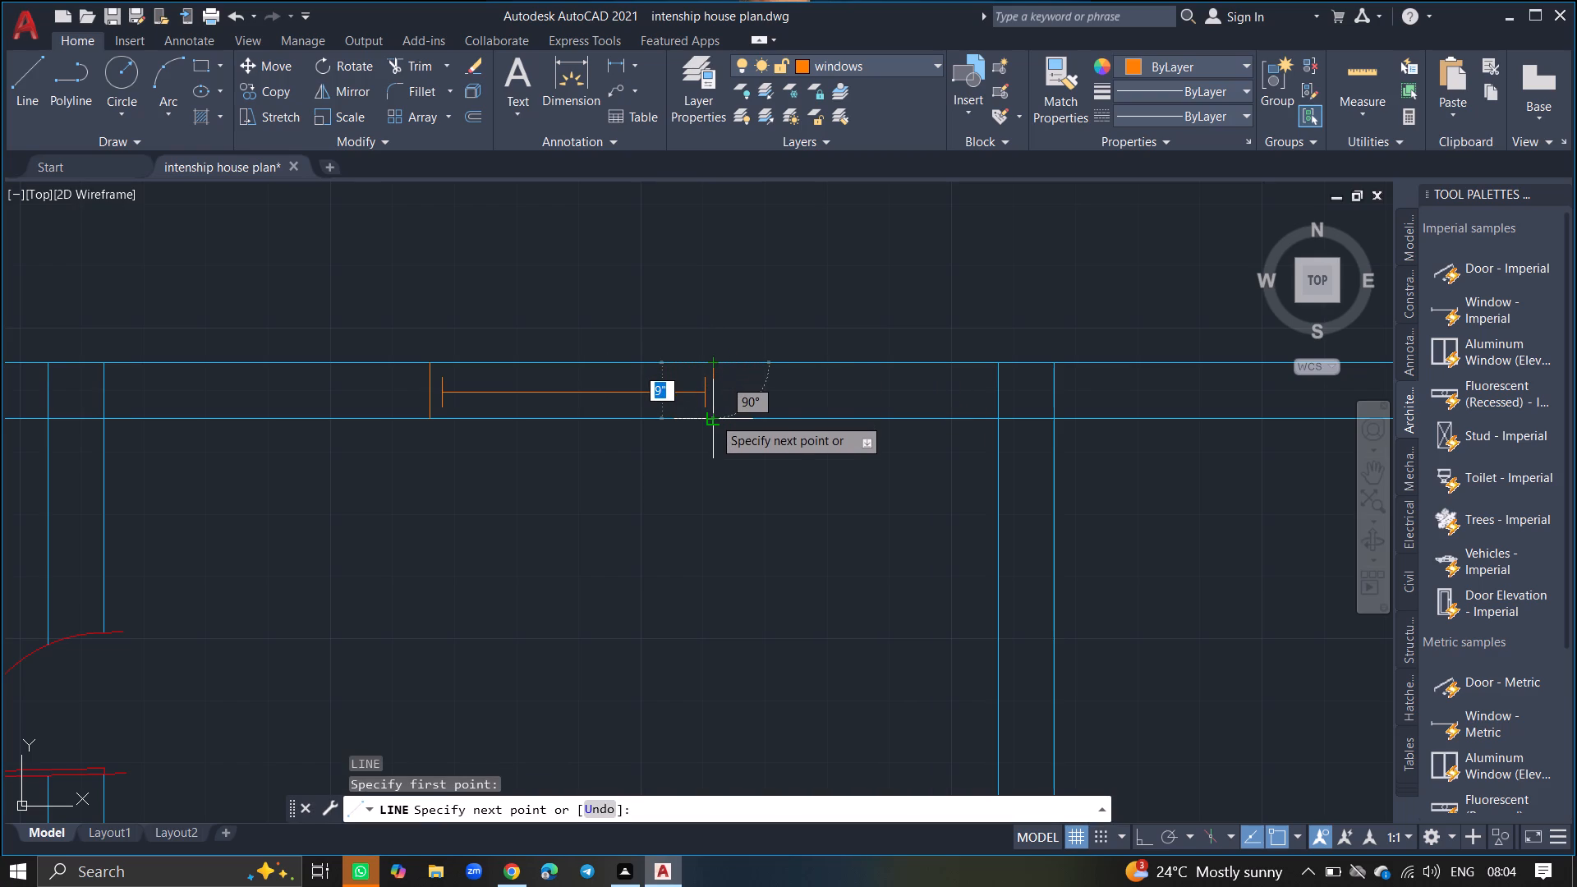
pyautogui.click(713, 417)
pyautogui.press('Return')
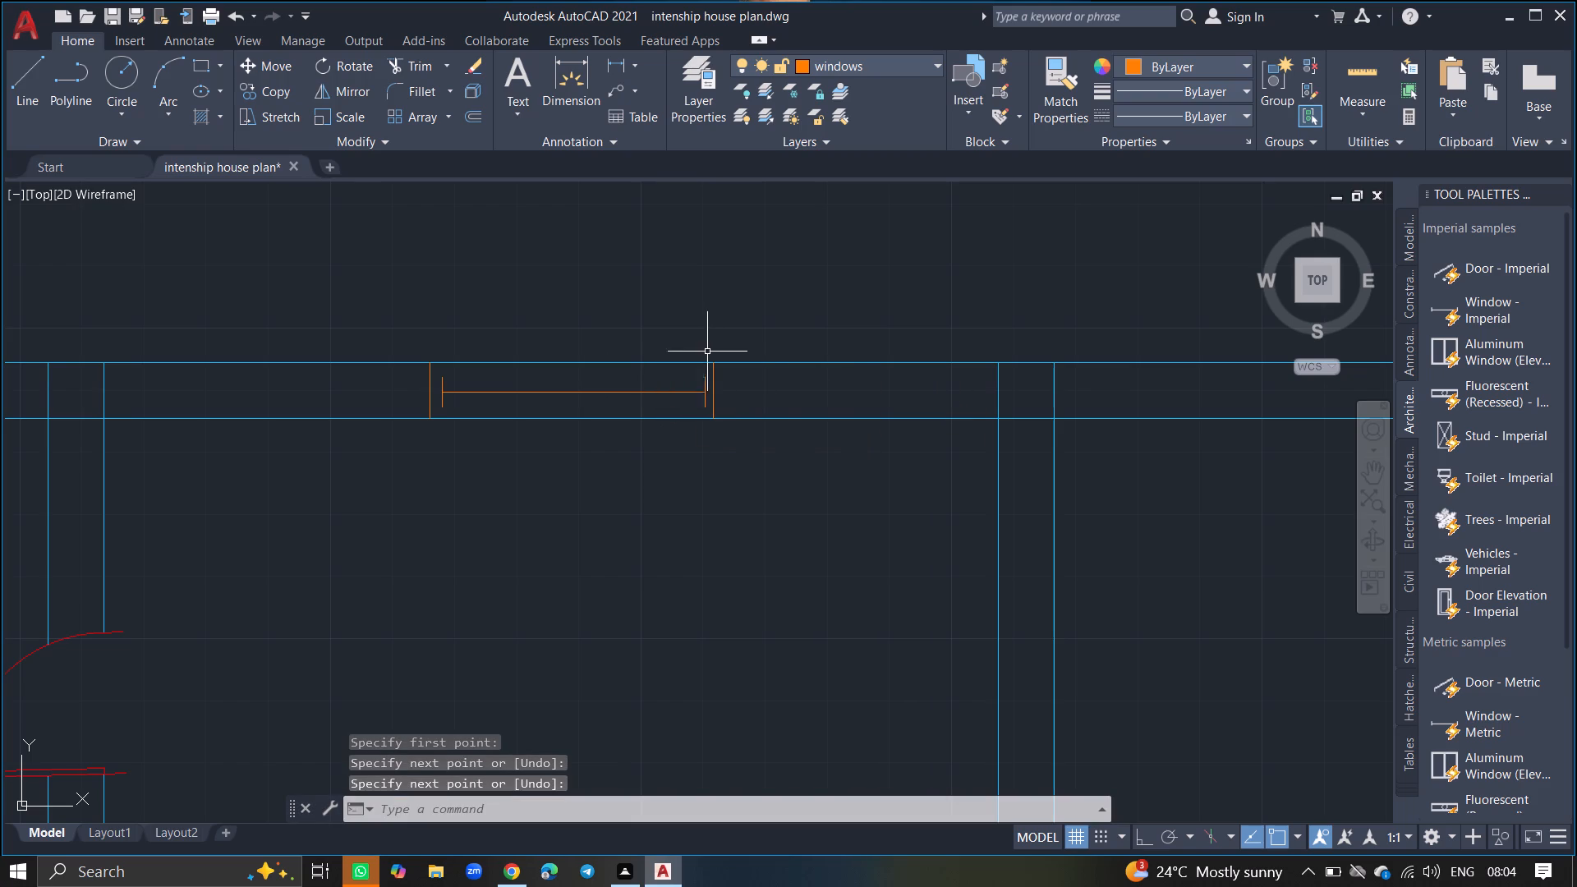
# Copy the upper-right room's window block by its midpoint into the bottom wall of the lower-left room, between the wall lines.
pyautogui.click(666, 395)
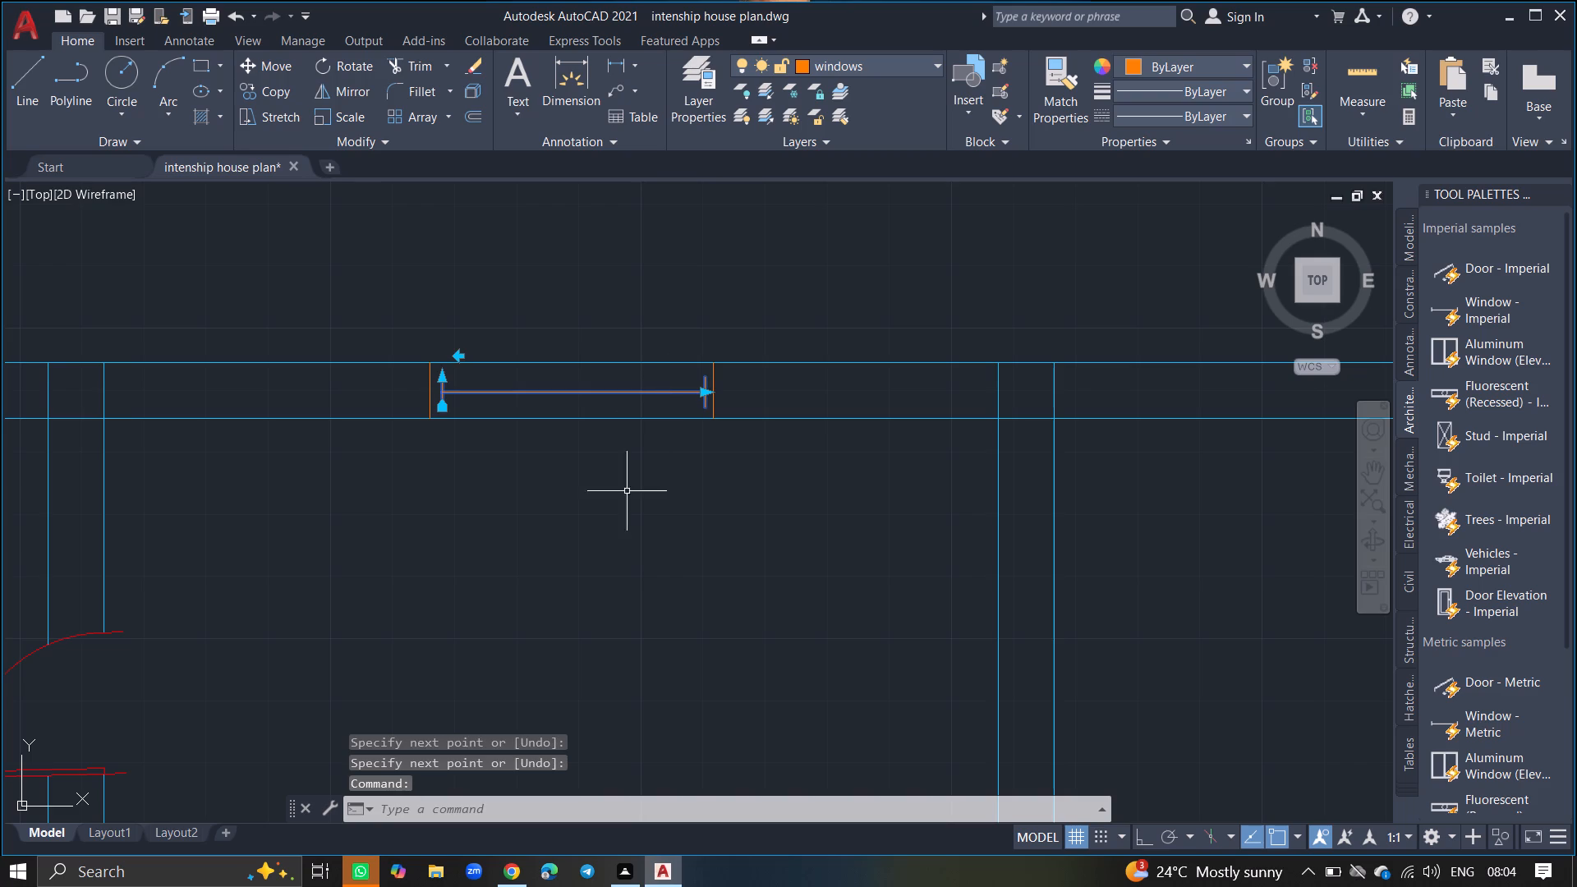
pyautogui.write('COP')
pyautogui.press('y')
pyautogui.press('Return')
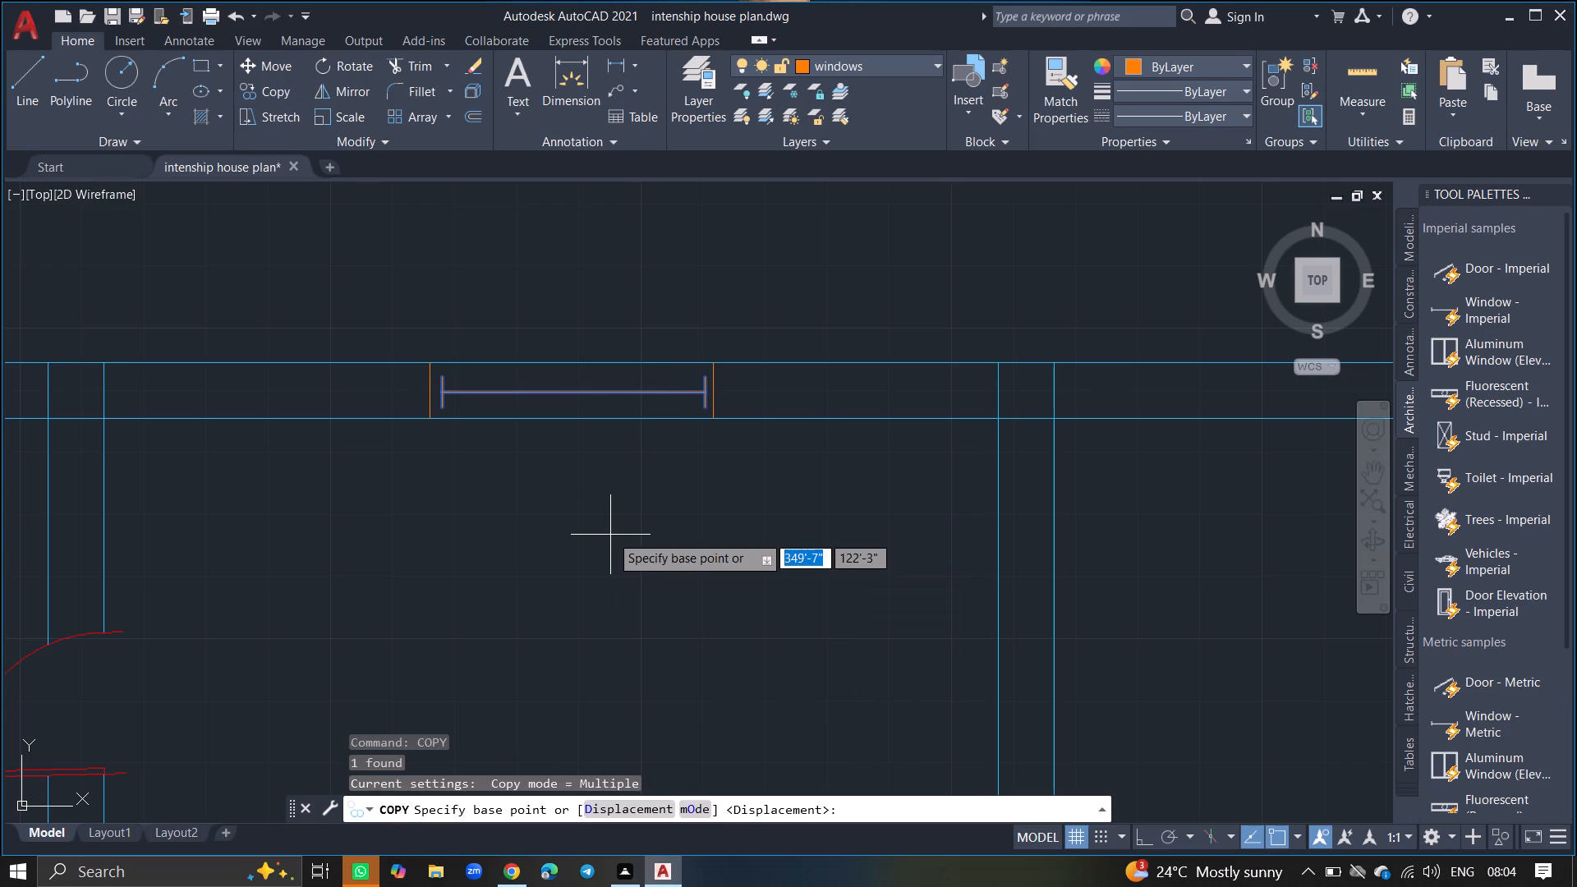
pyautogui.click(577, 395)
pyautogui.keyDown('ctrl'); pyautogui.scroll(-4, 541, 483); pyautogui.keyUp('ctrl')
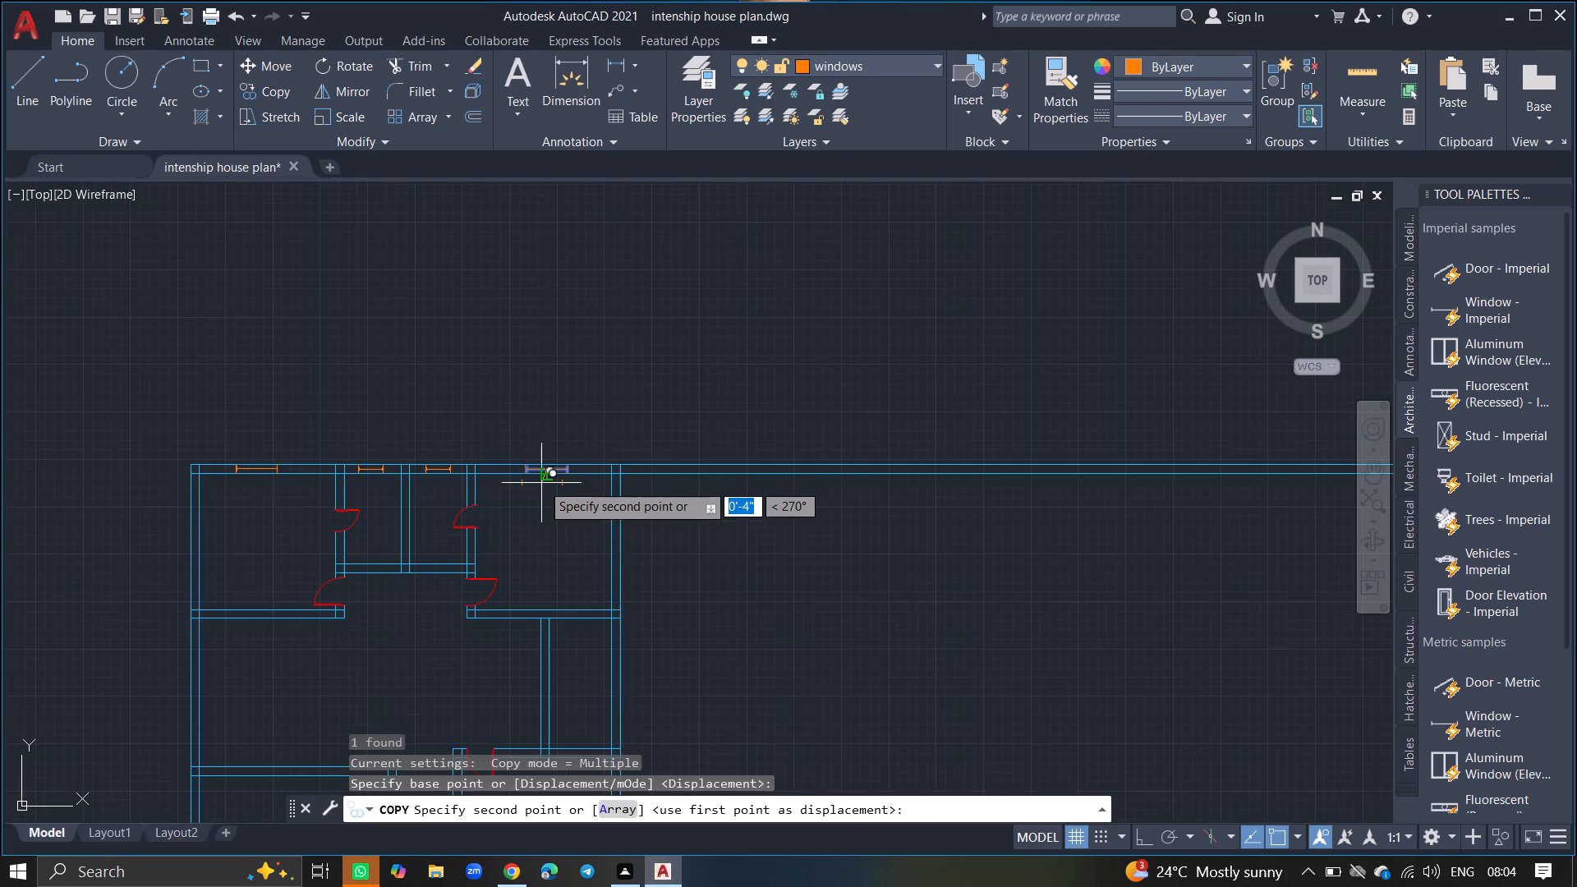
pyautogui.keyDown('ctrl'); pyautogui.scroll(-3, 505, 374); pyautogui.keyUp('ctrl')
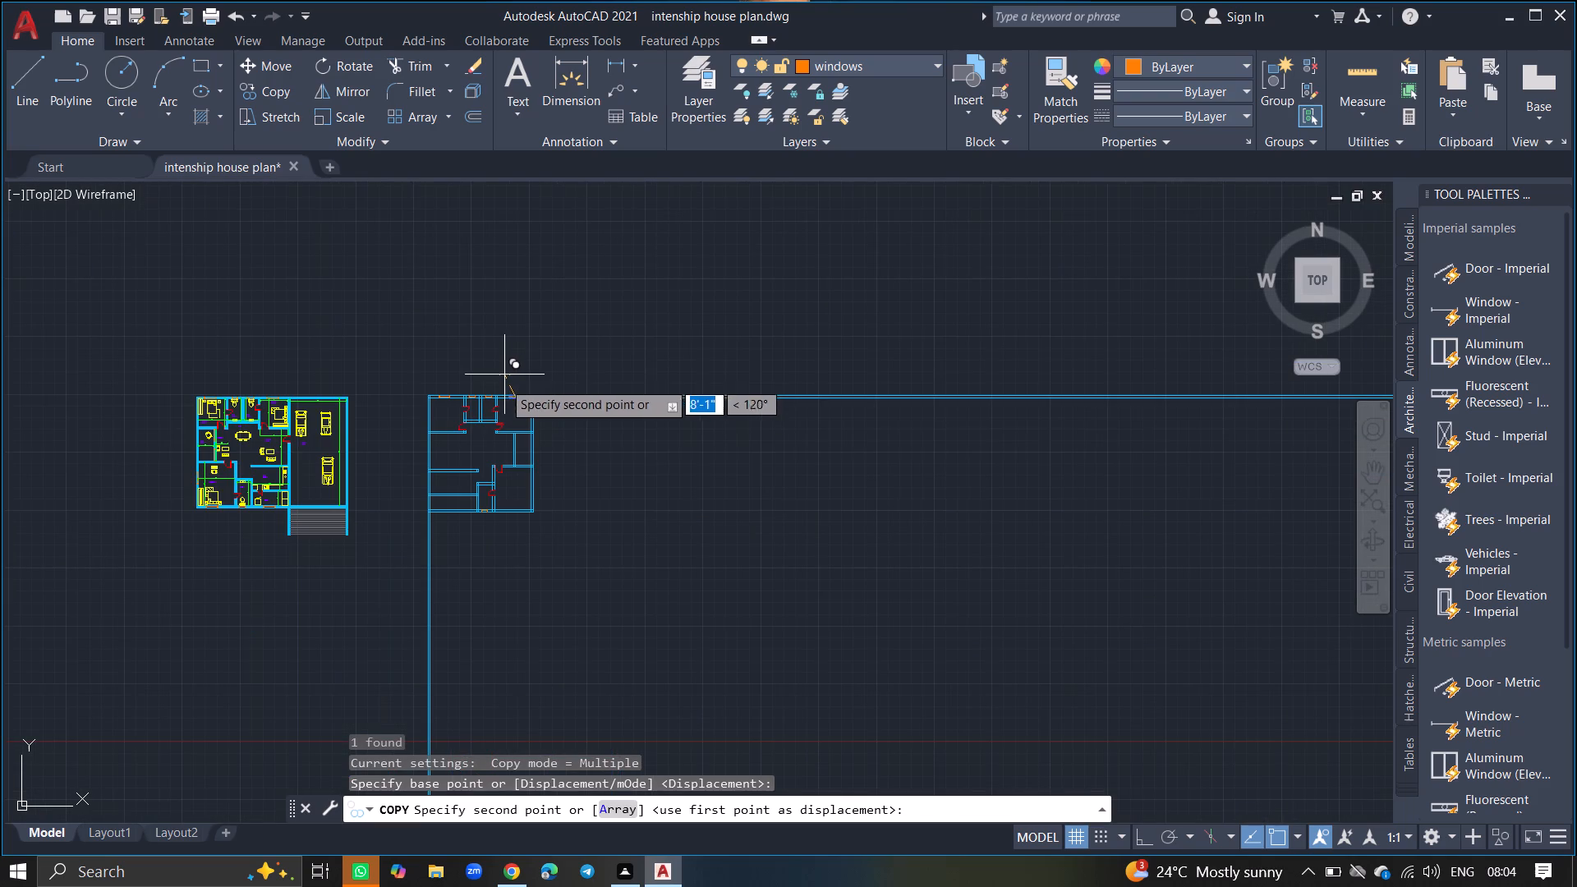
pyautogui.keyDown('ctrl'); pyautogui.scroll(7, 456, 505); pyautogui.keyUp('ctrl')
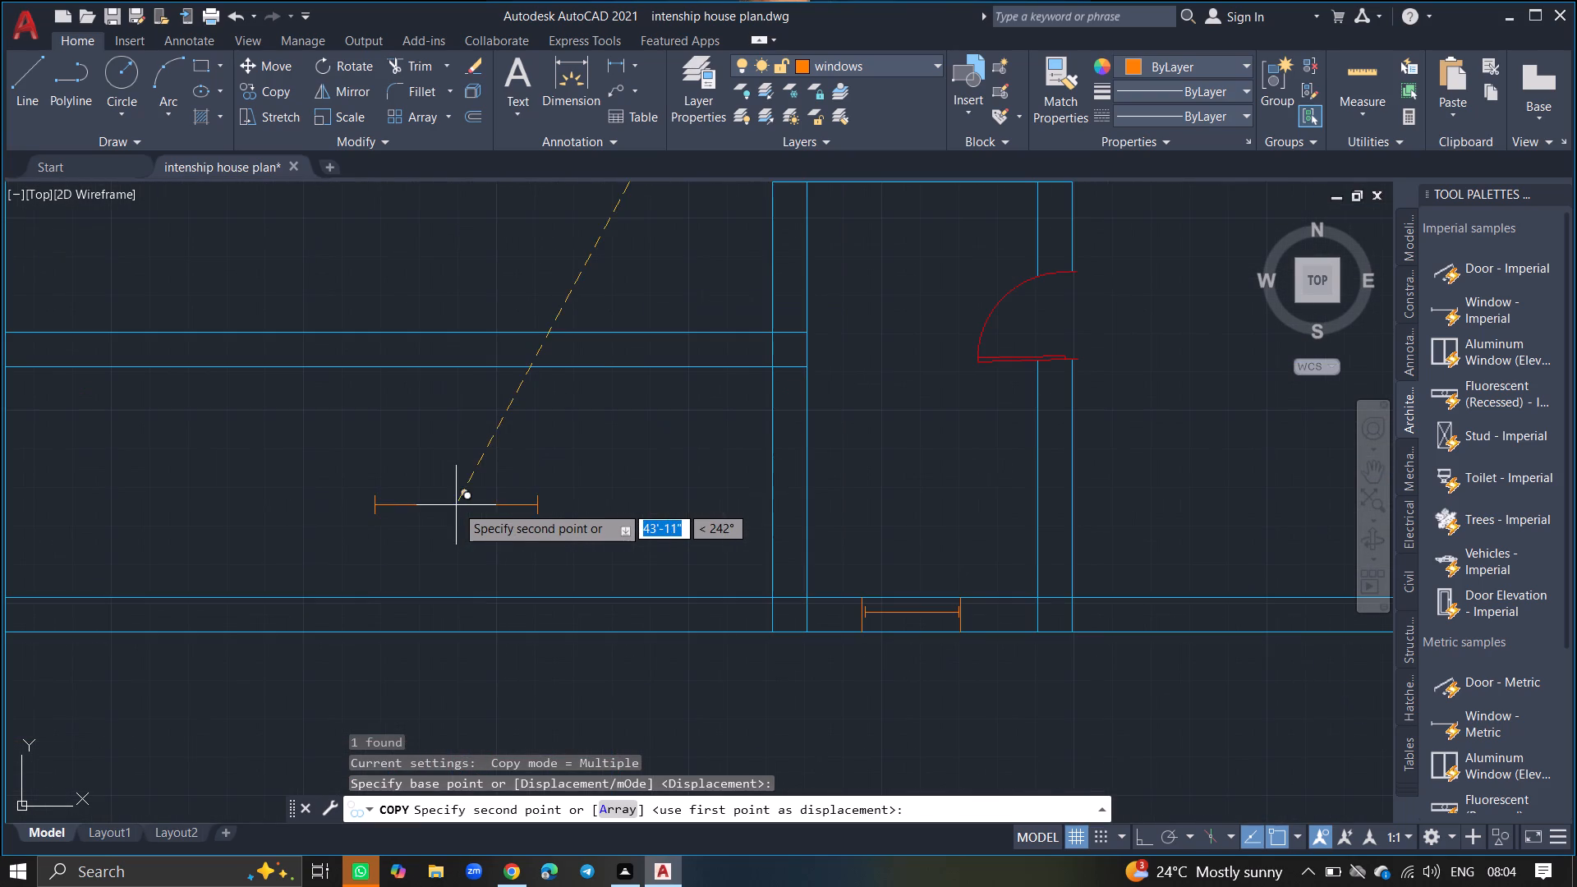
pyautogui.click(600, 615)
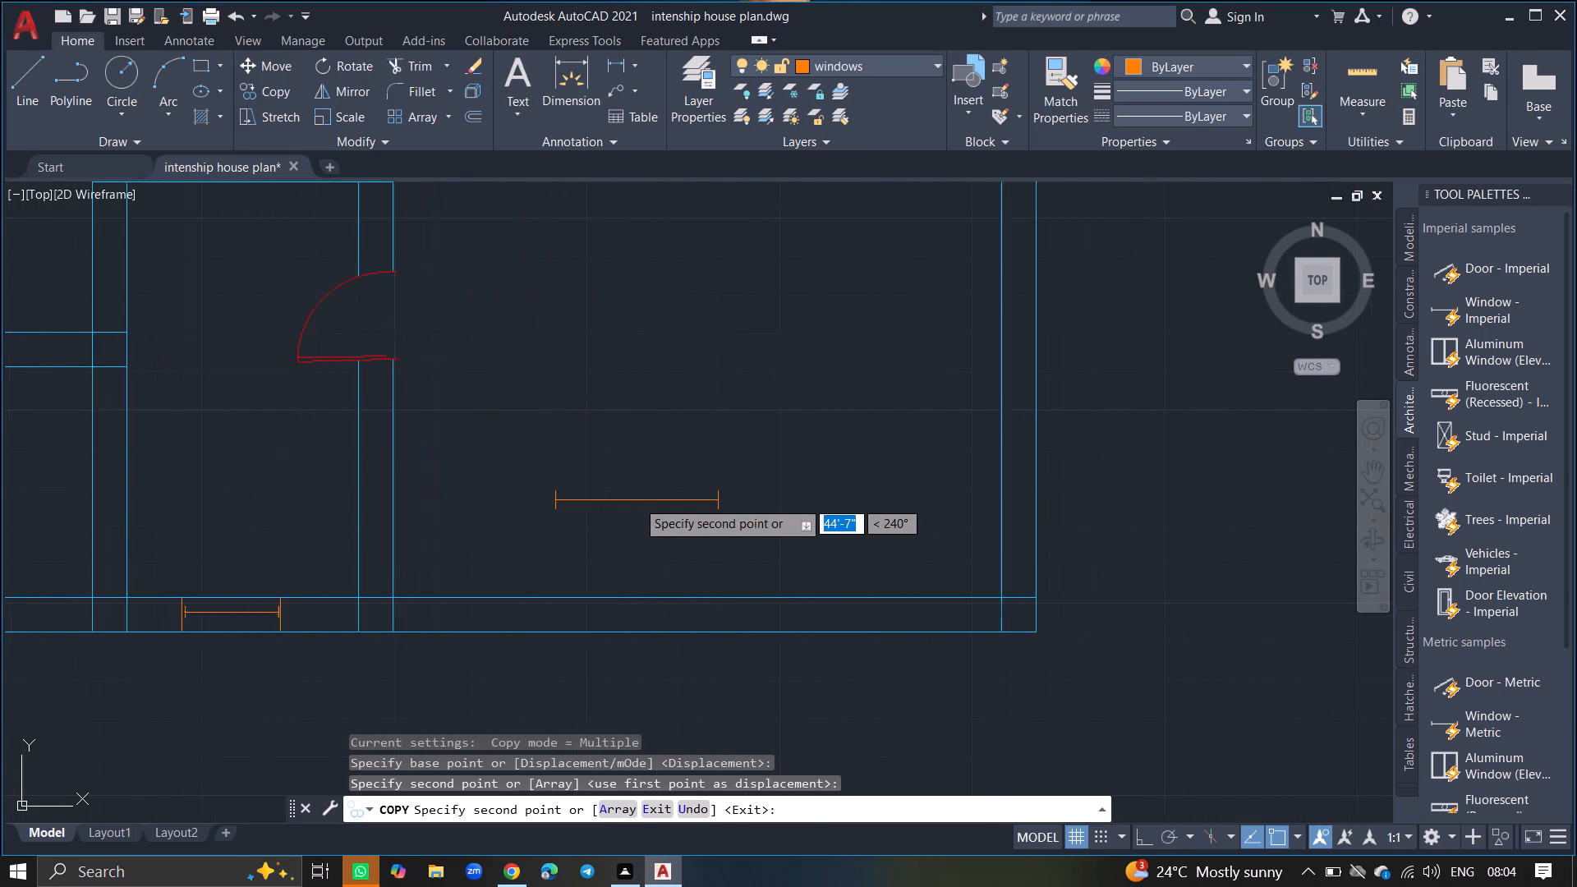
# Place a second copy of the window block in the open space inside the lower-right room.
pyautogui.keyDown('ctrl'); pyautogui.scroll(-4, 733, 461); pyautogui.keyUp('ctrl')
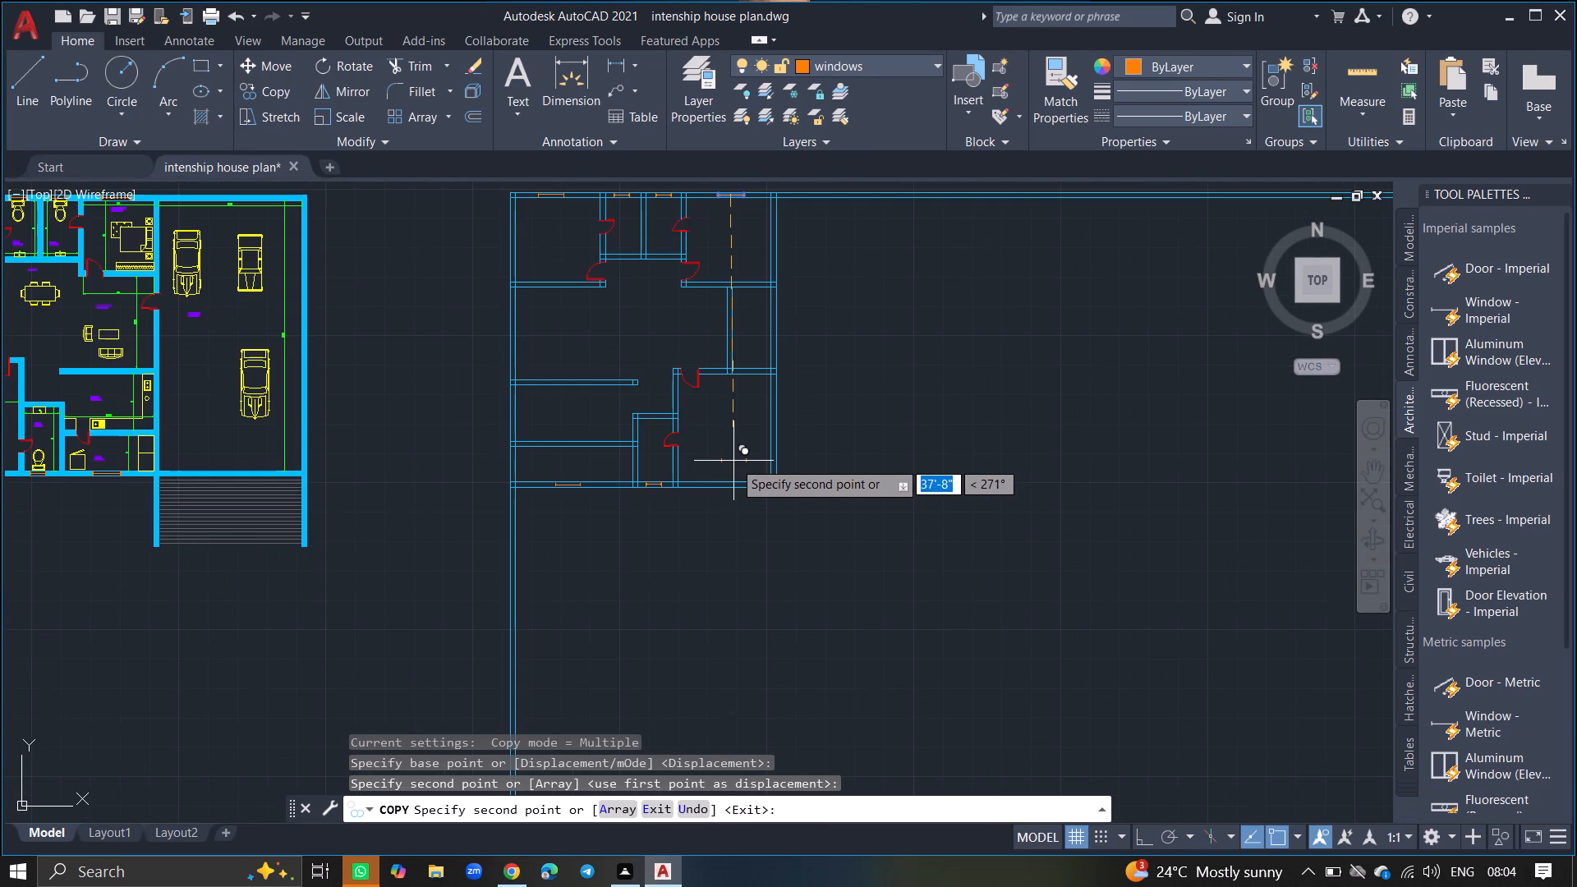
pyautogui.keyDown('ctrl'); pyautogui.scroll(2, 735, 398); pyautogui.keyUp('ctrl')
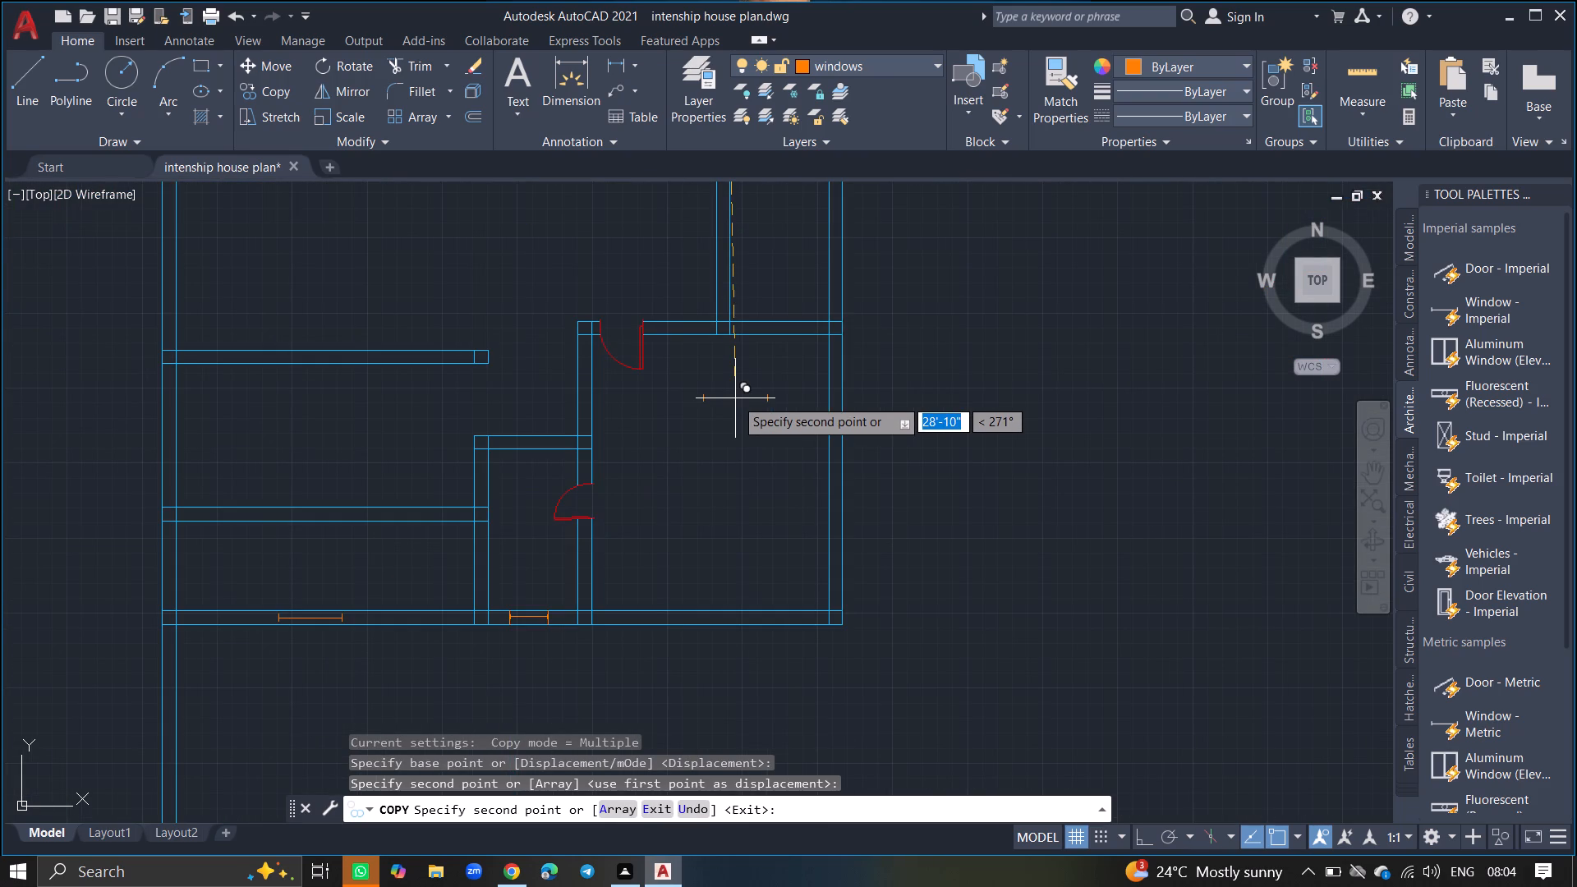
pyautogui.click(735, 398)
pyautogui.press('Return')
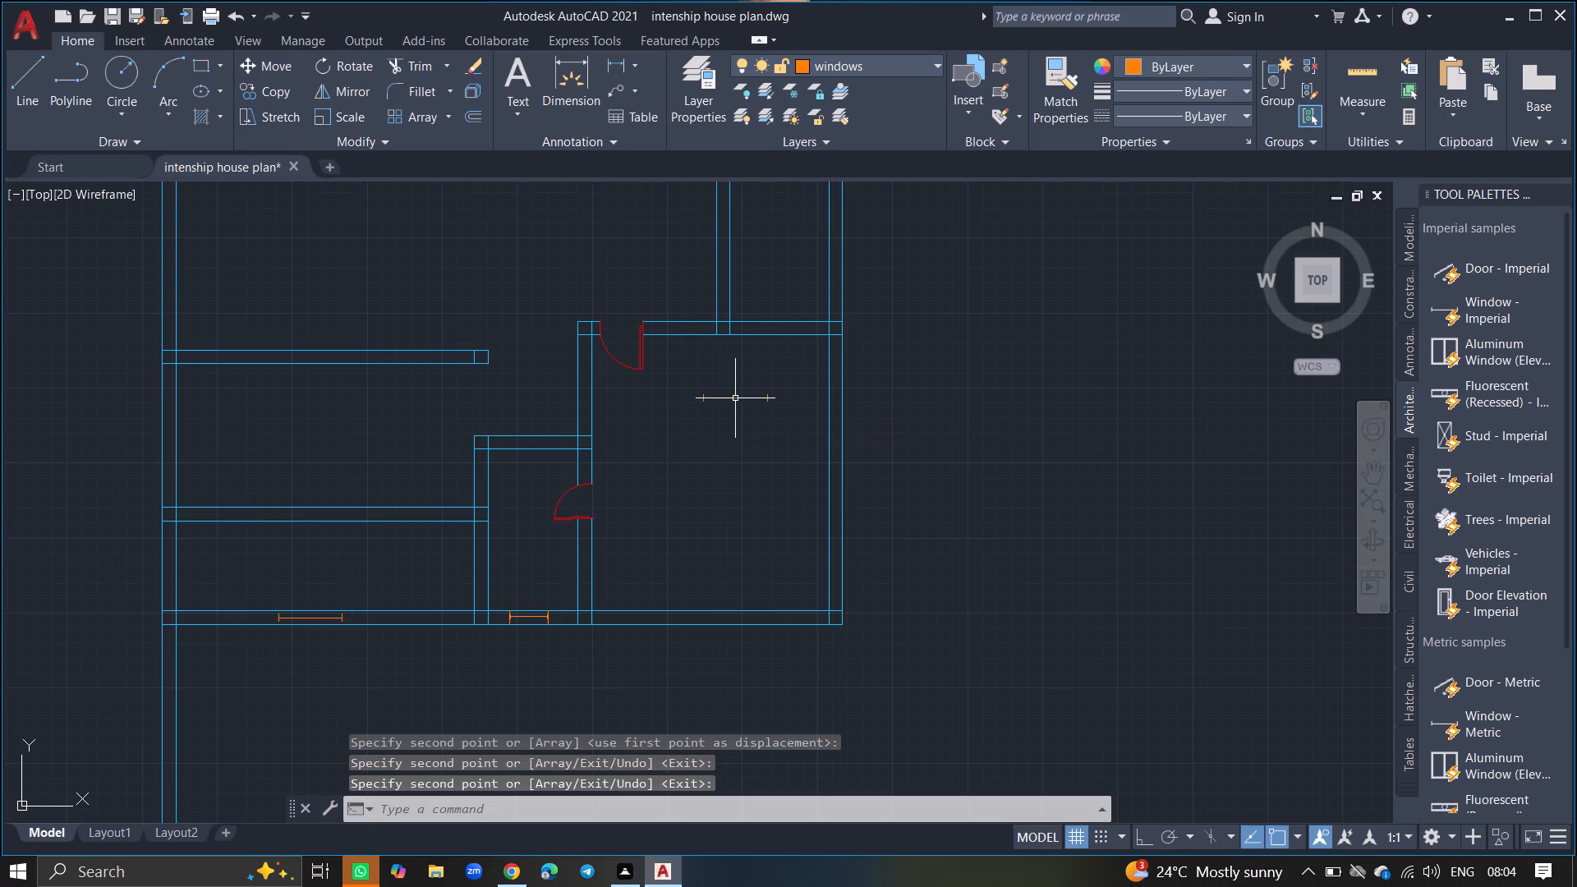
# Rotate the window copy inside the lower-right room about its midpoint to a vertical orientation, using Ortho.
pyautogui.keyDown('ctrl'); pyautogui.scroll(3, 735, 398); pyautogui.keyUp('ctrl')
pyautogui.click(735, 398)
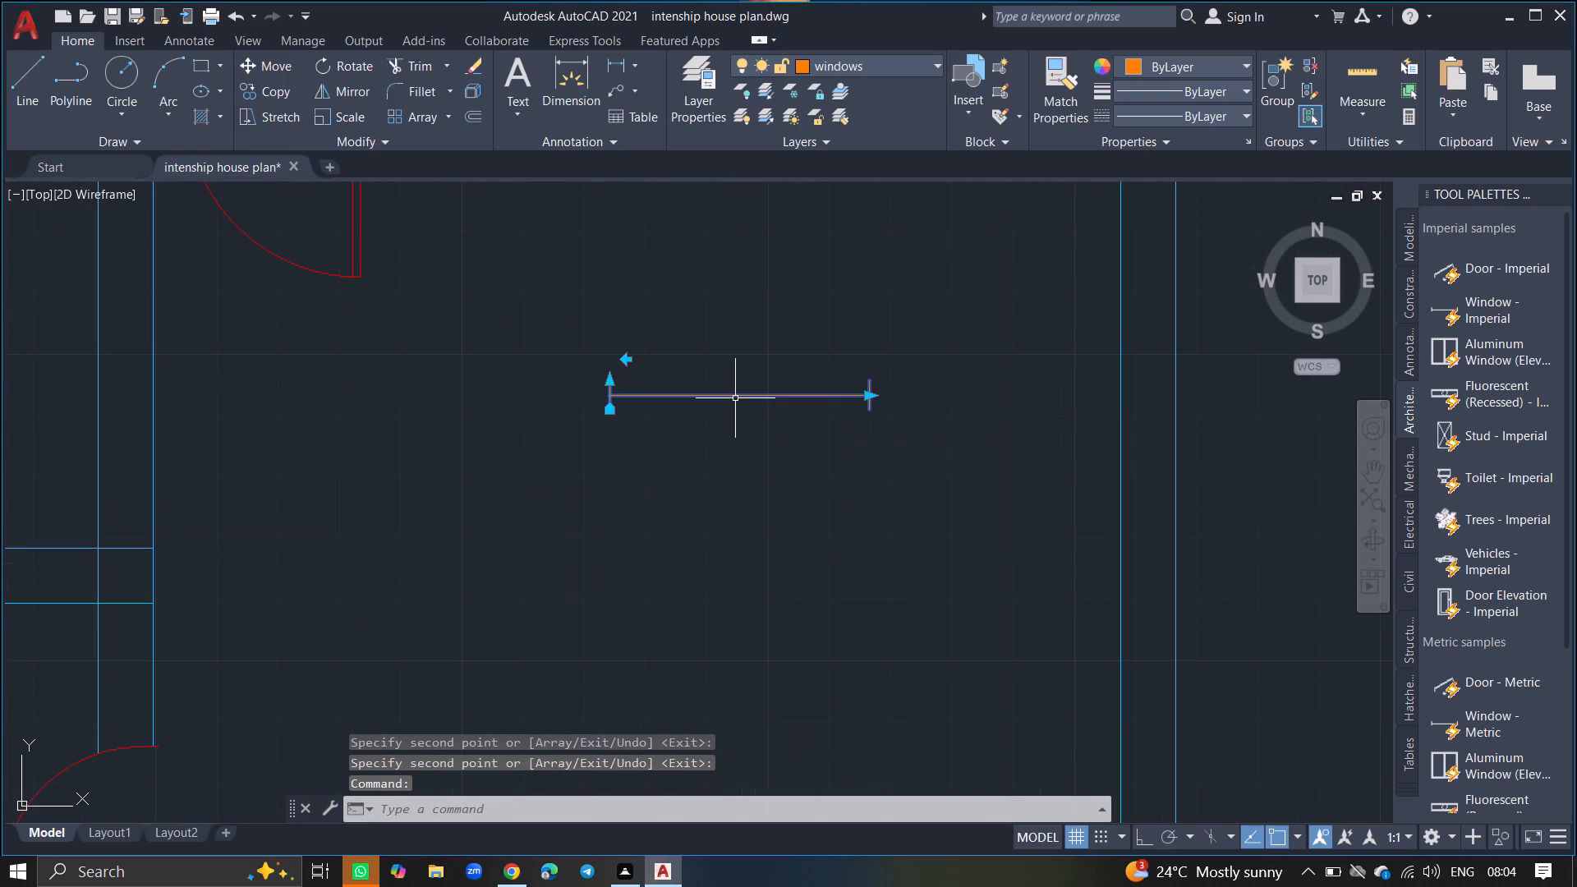
pyautogui.write('RO')
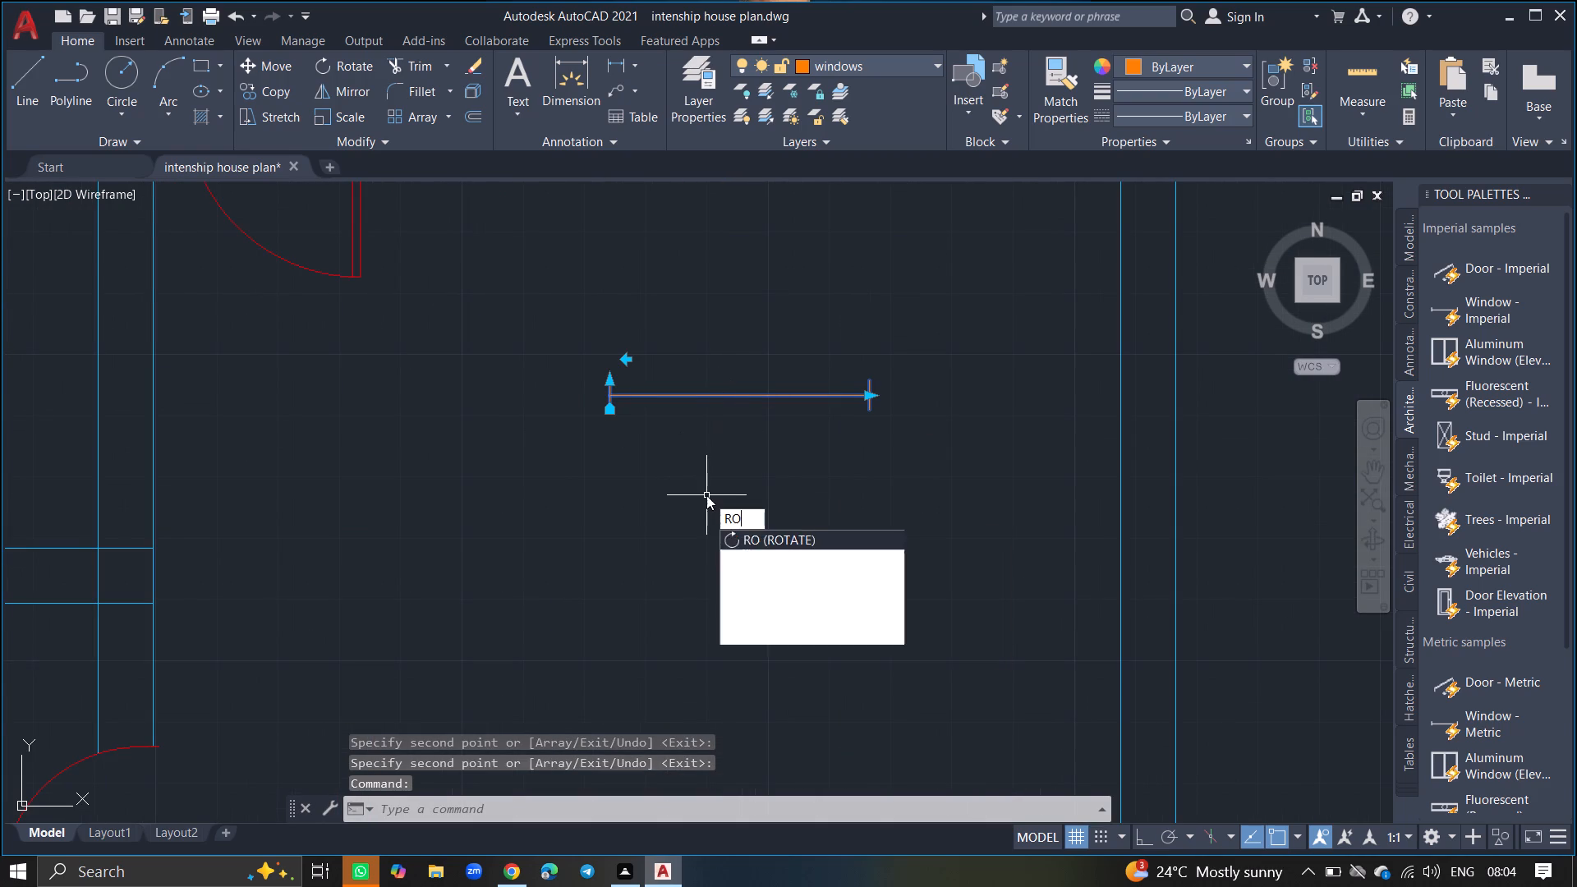
pyautogui.press('Return')
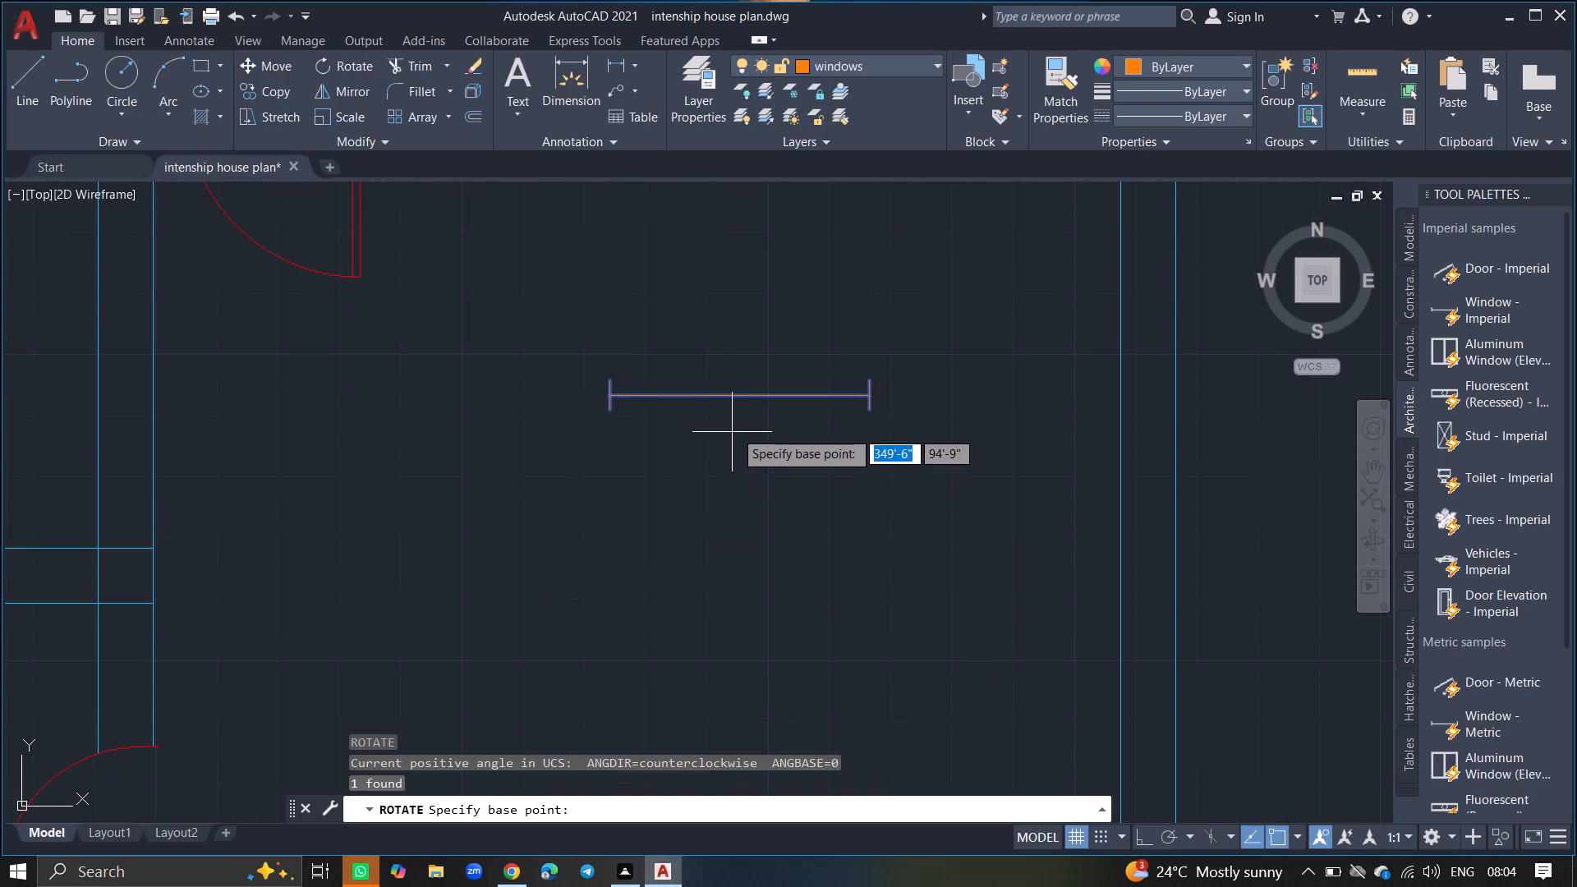
pyautogui.click(752, 393)
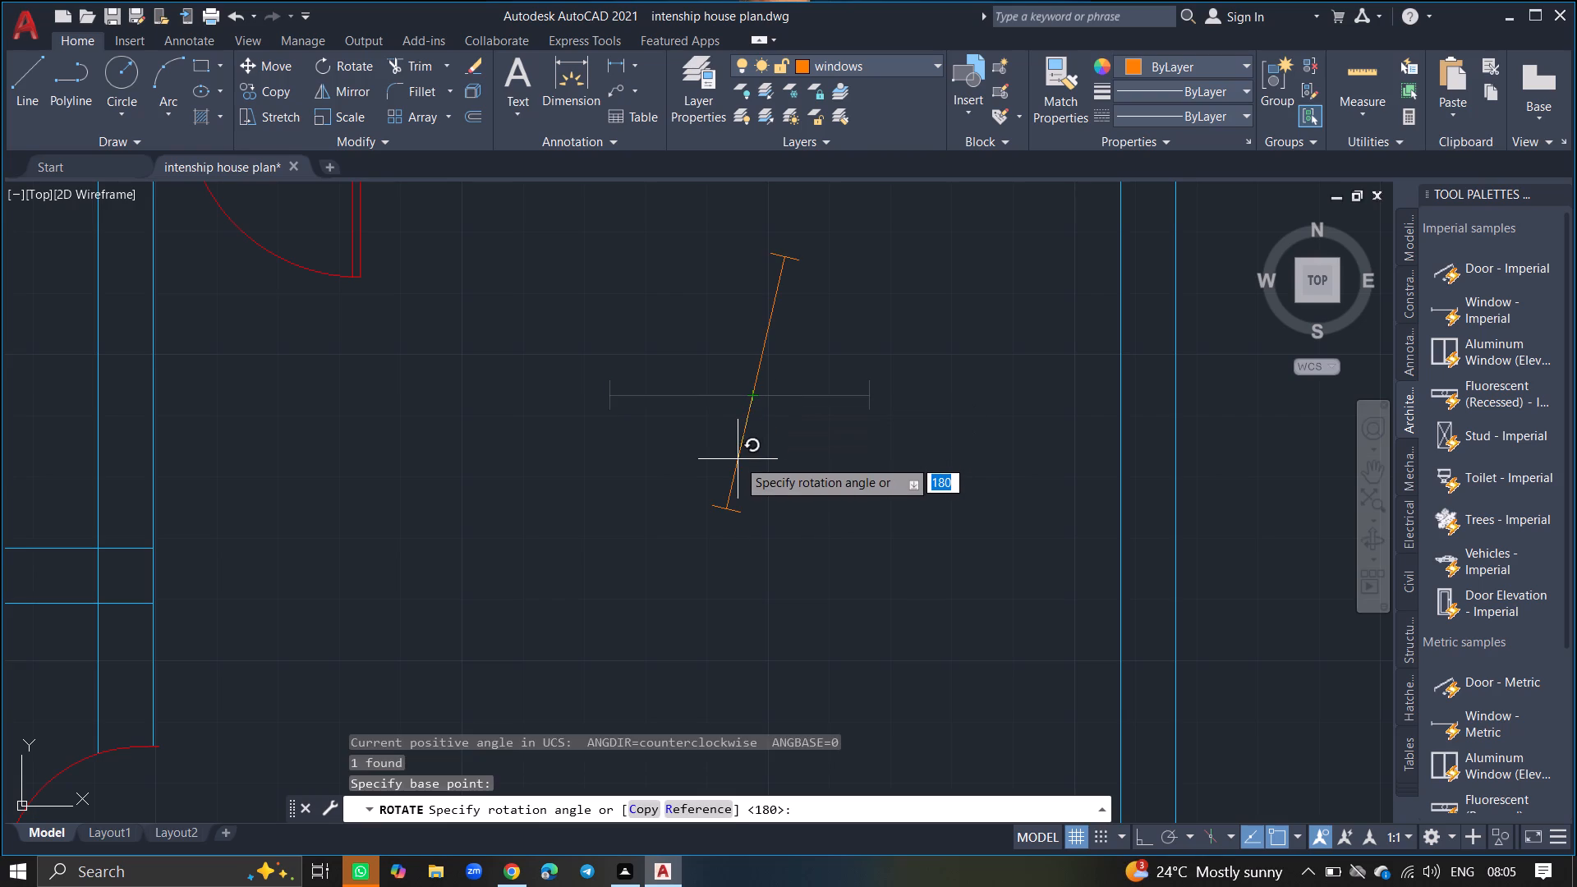
pyautogui.press('F8')
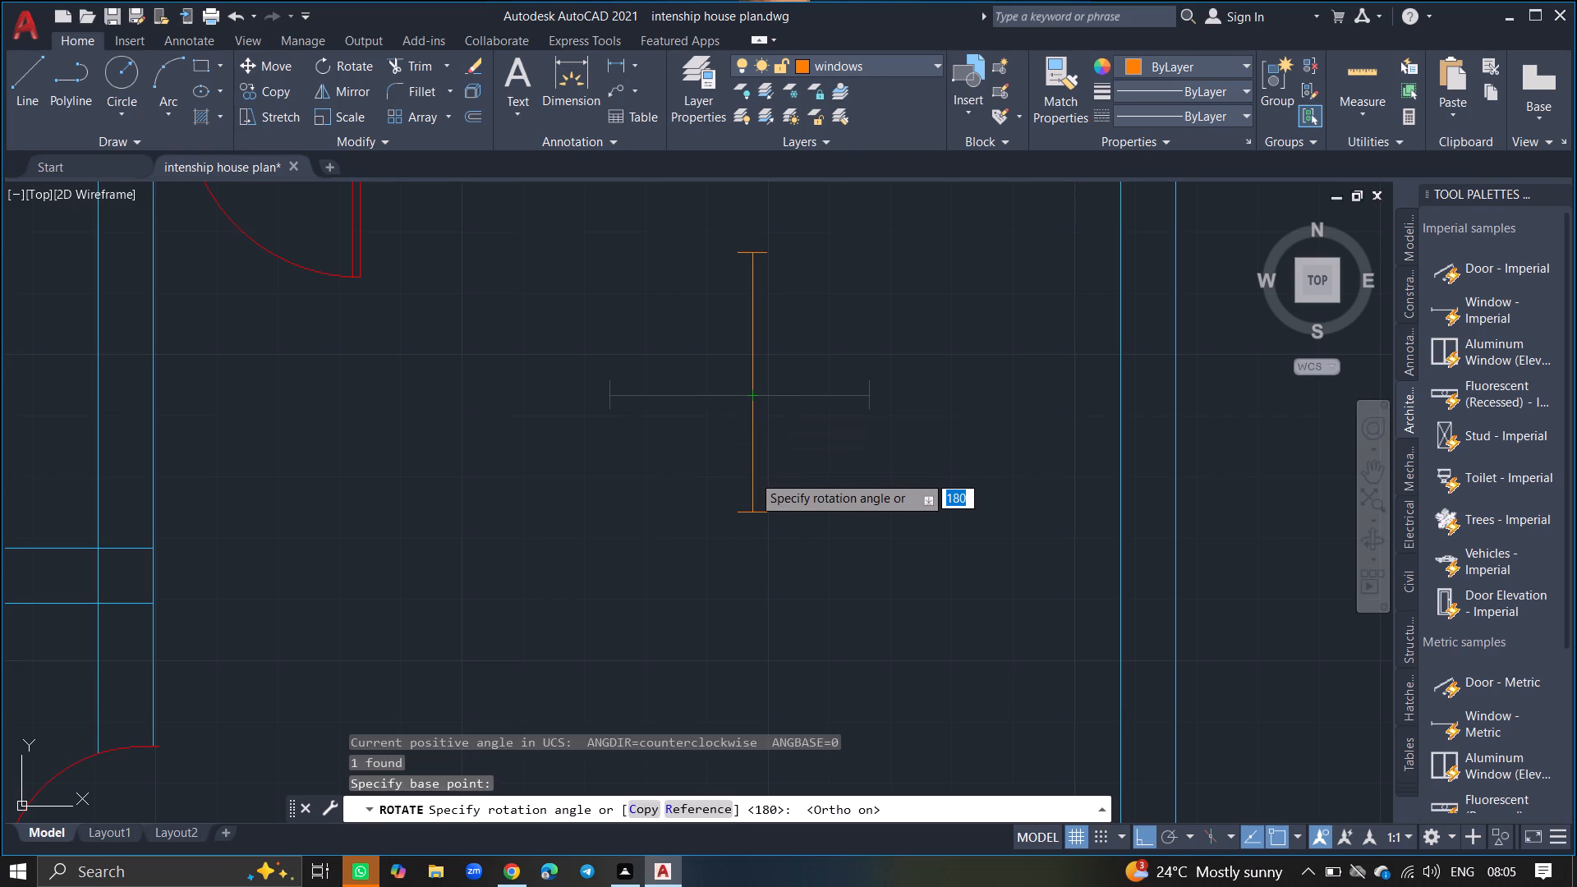
pyautogui.click(752, 475)
# Move the vertical window block by its midpoint into the lower-right room's right exterior wall, between the wall lines.
pyautogui.click(752, 475)
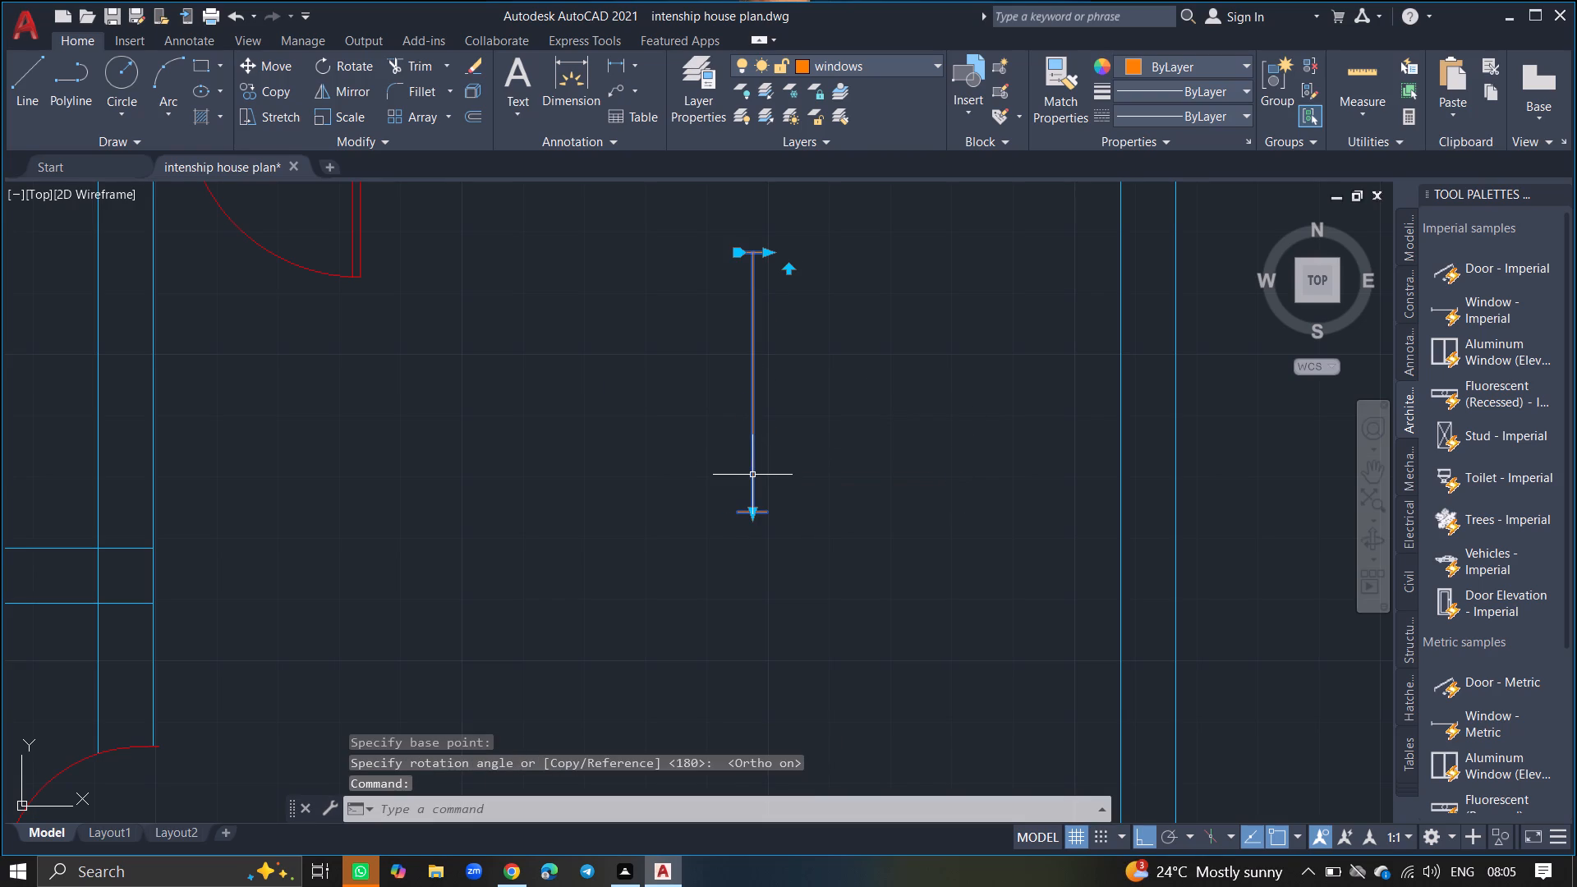
pyautogui.write('MOVE')
pyautogui.press('Return')
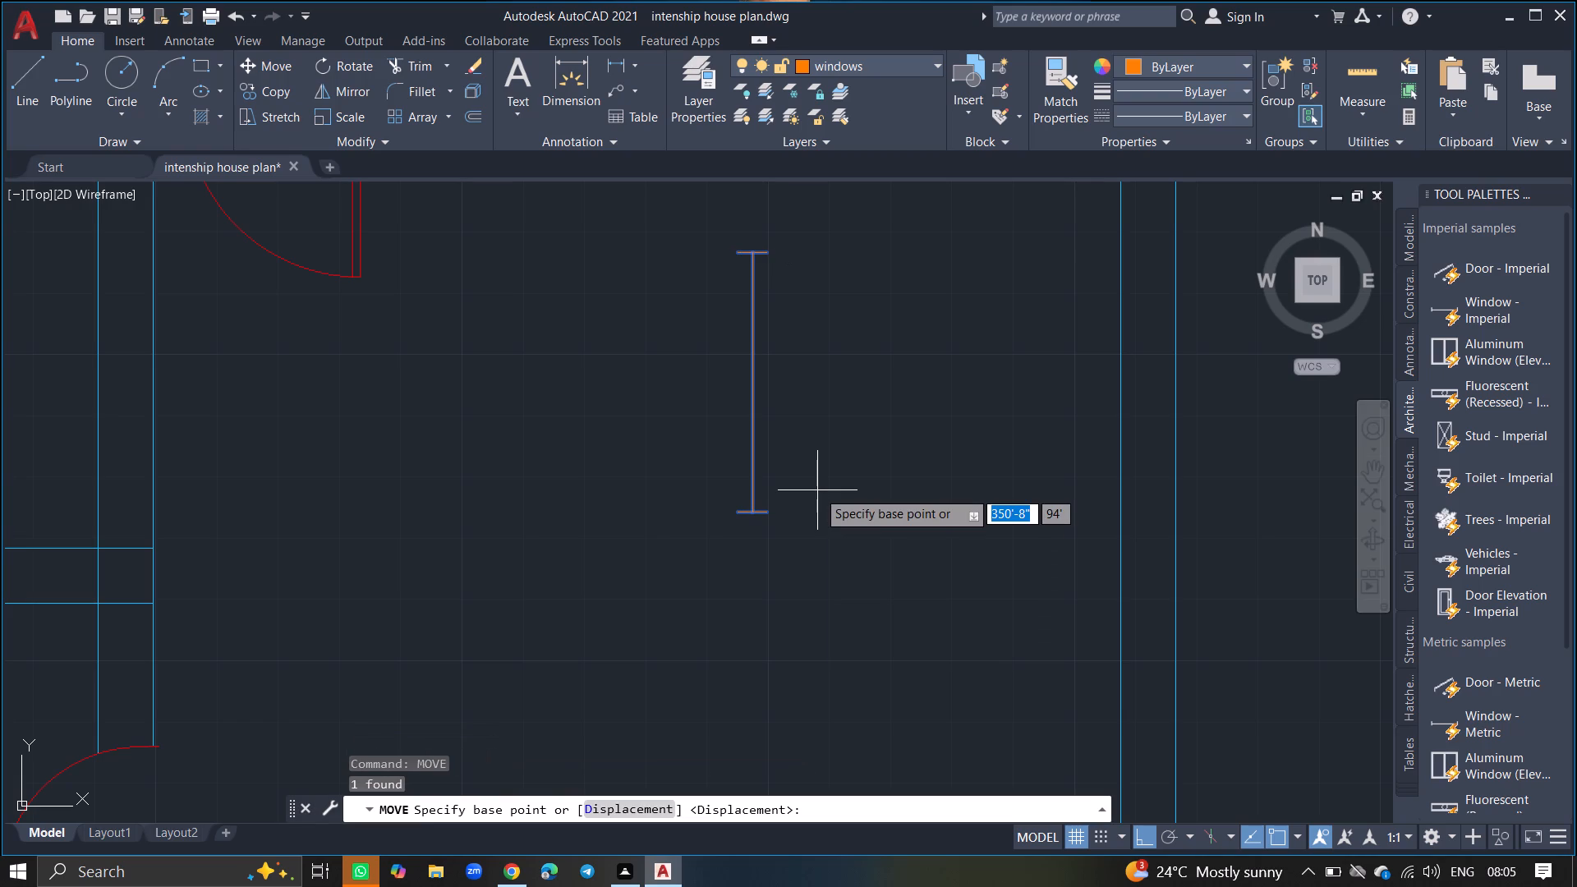
pyautogui.click(746, 382)
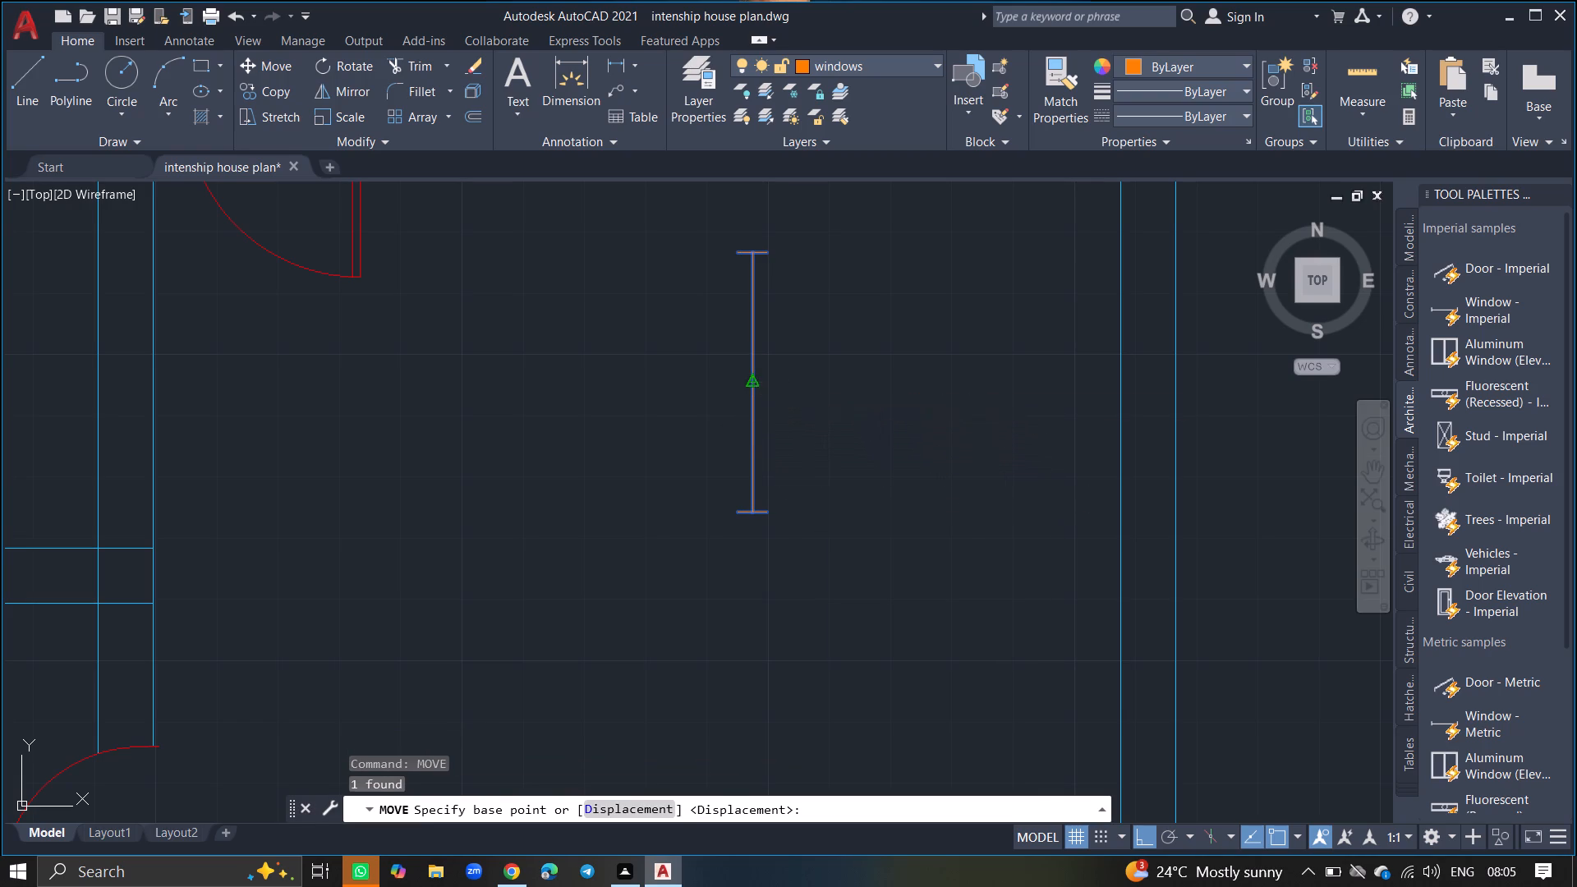
pyautogui.keyDown('ctrl'); pyautogui.scroll(-3, 857, 486); pyautogui.keyUp('ctrl')
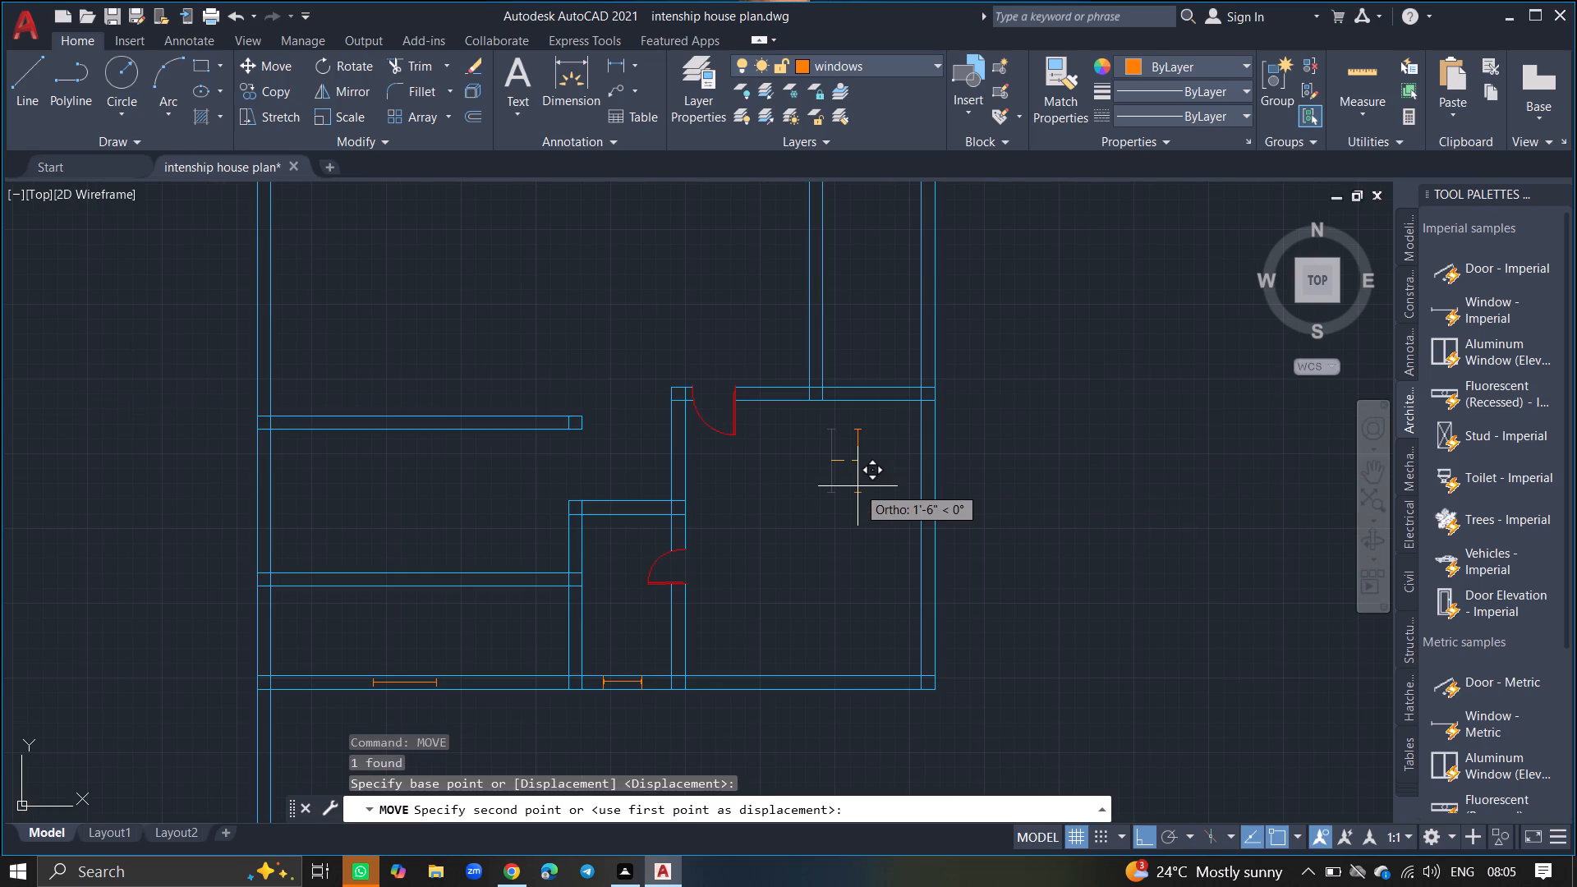
pyautogui.press('F8')
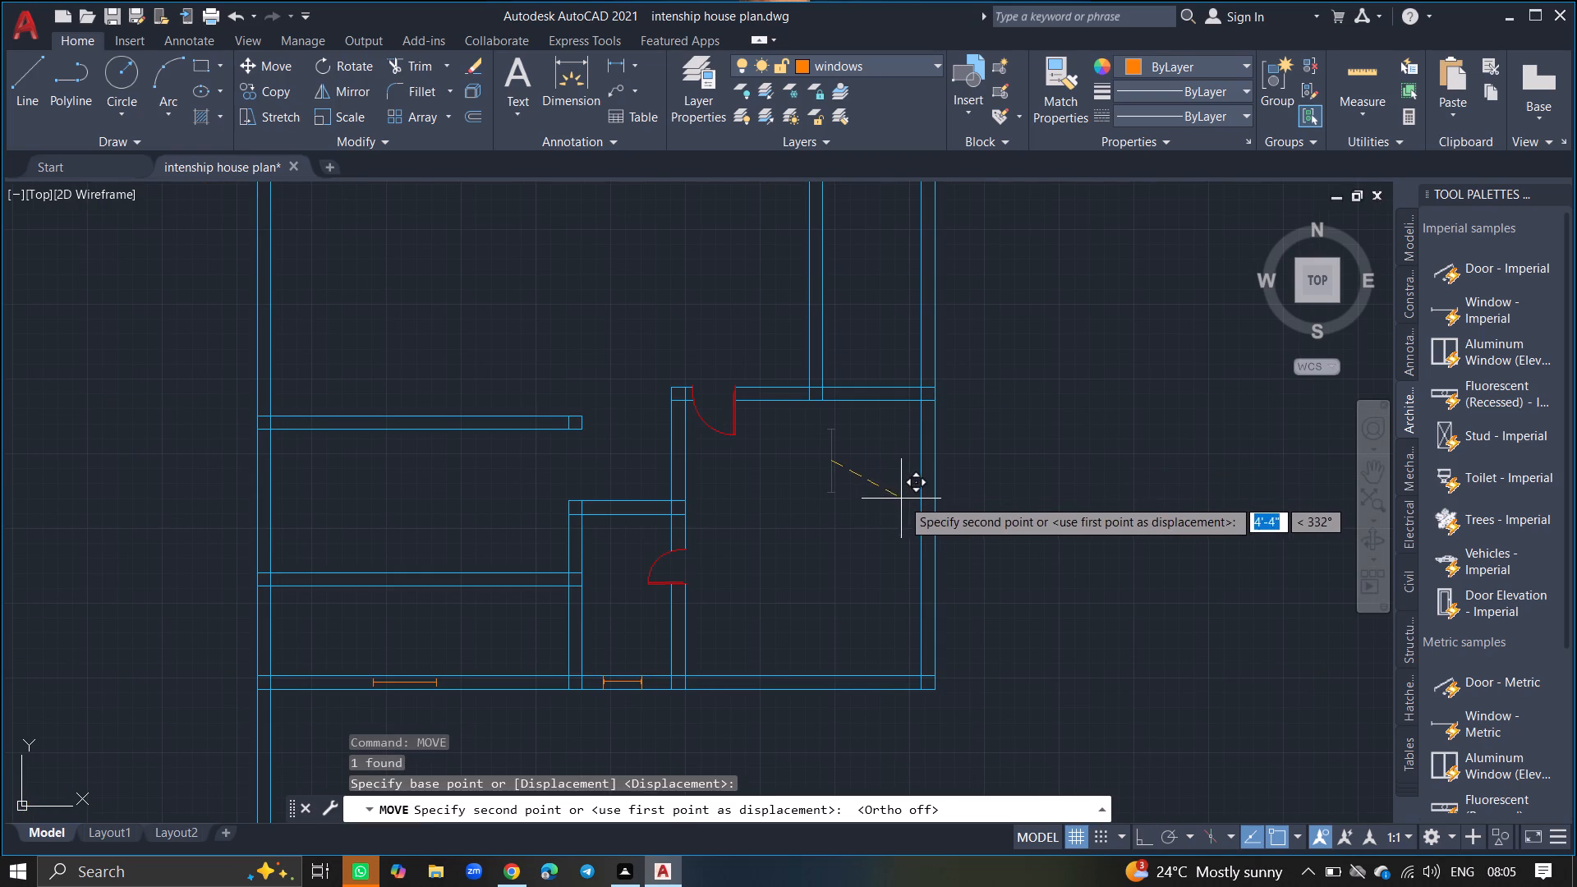
pyautogui.keyDown('ctrl'); pyautogui.scroll(2, 932, 508); pyautogui.keyUp('ctrl')
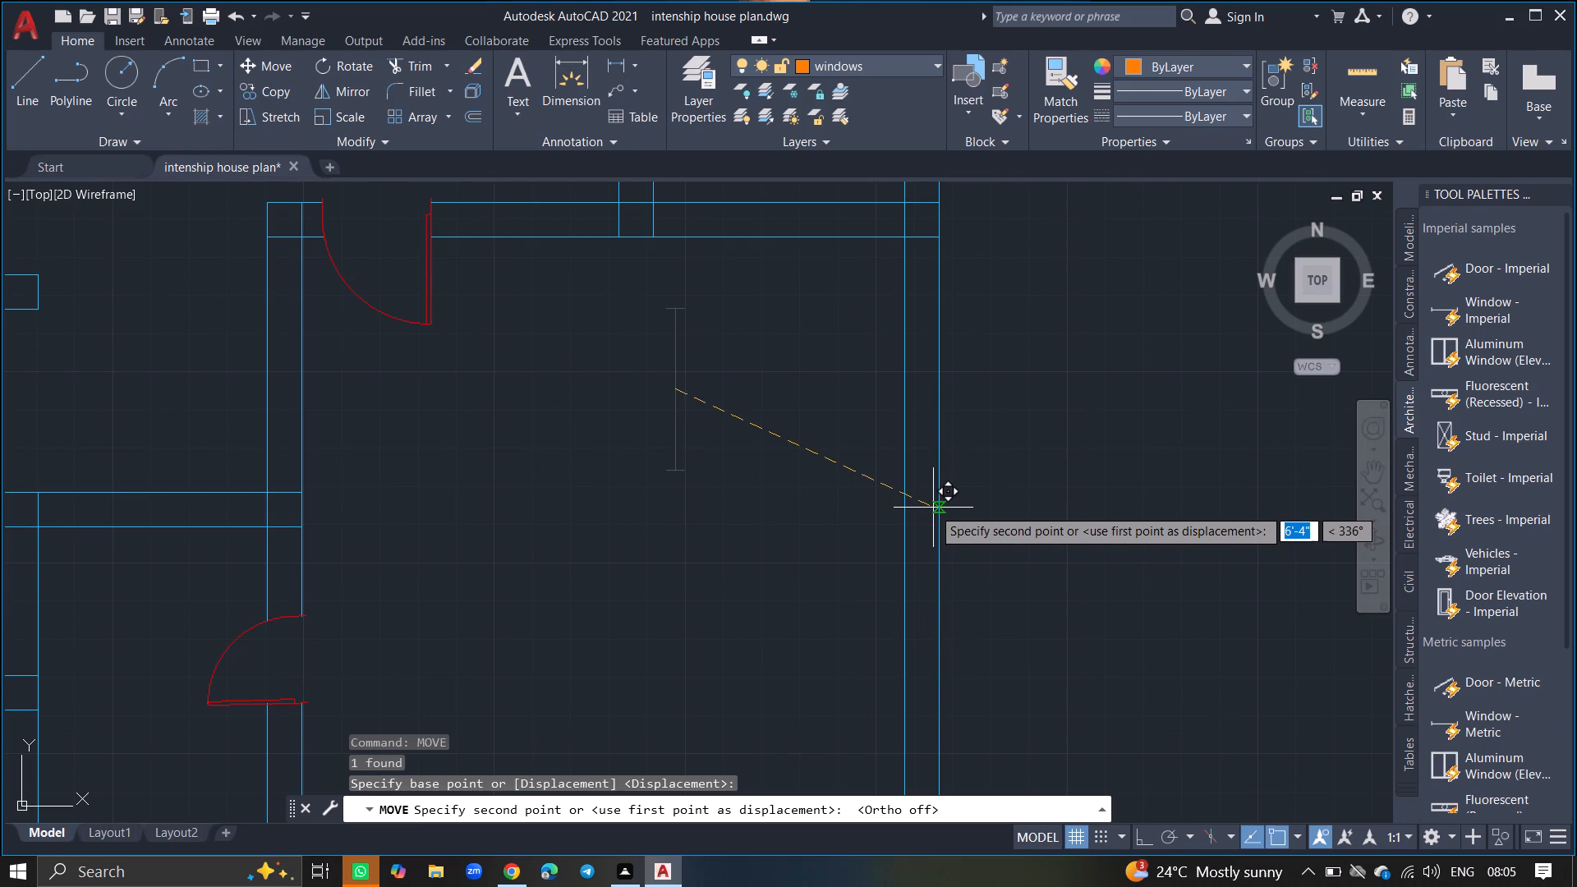
pyautogui.click(922, 512)
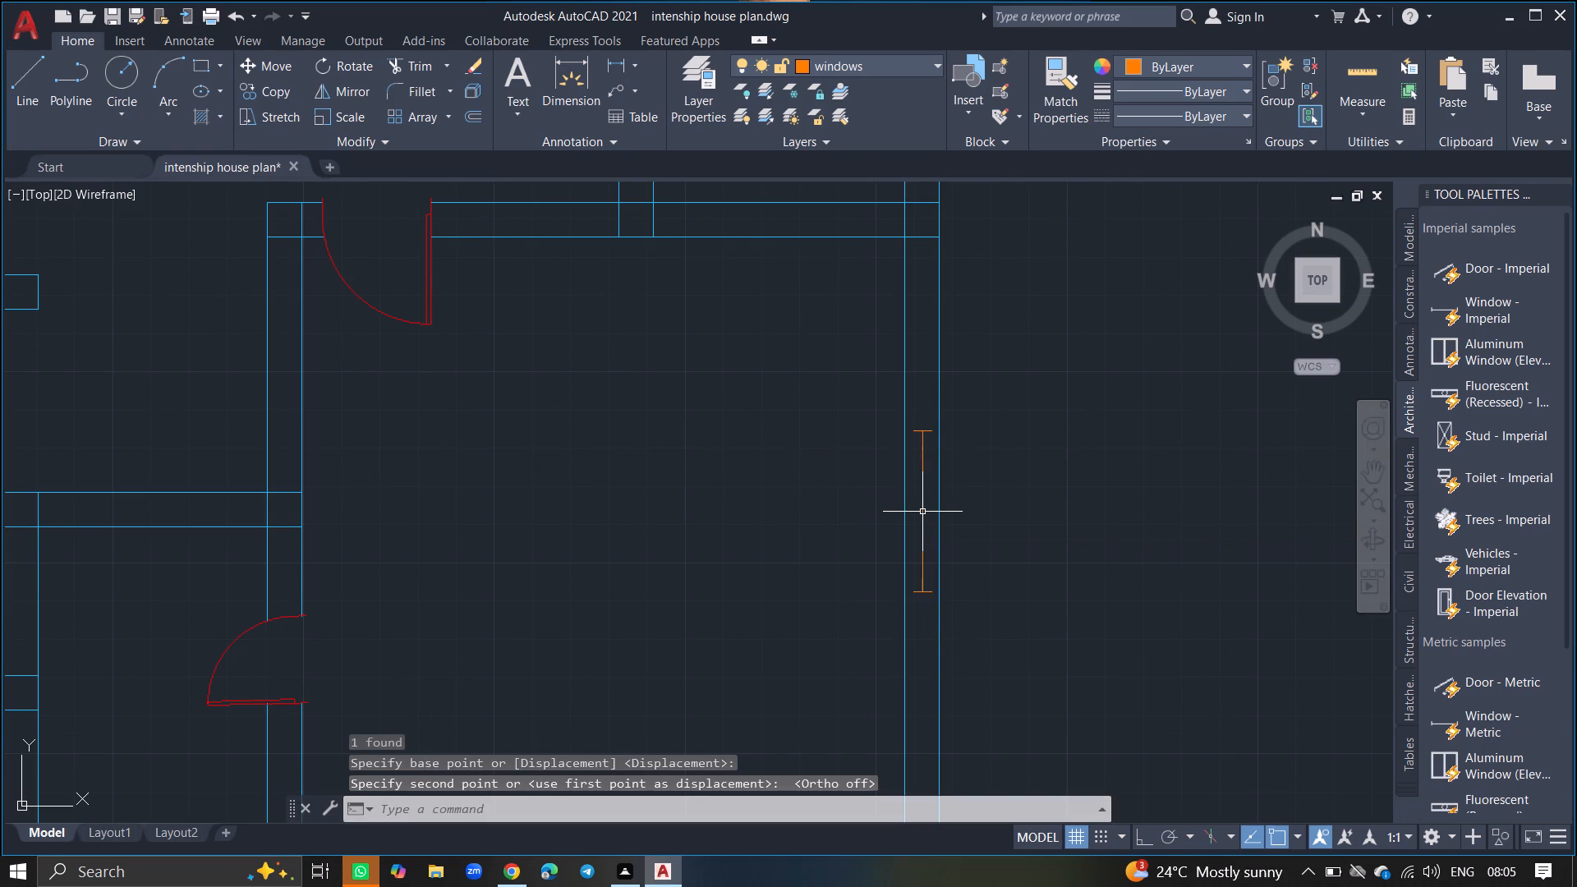
# Draw jamb lines across the full thickness of the right exterior wall at both ends of the lower-right room's window.
pyautogui.press('l')
pyautogui.press('Return')
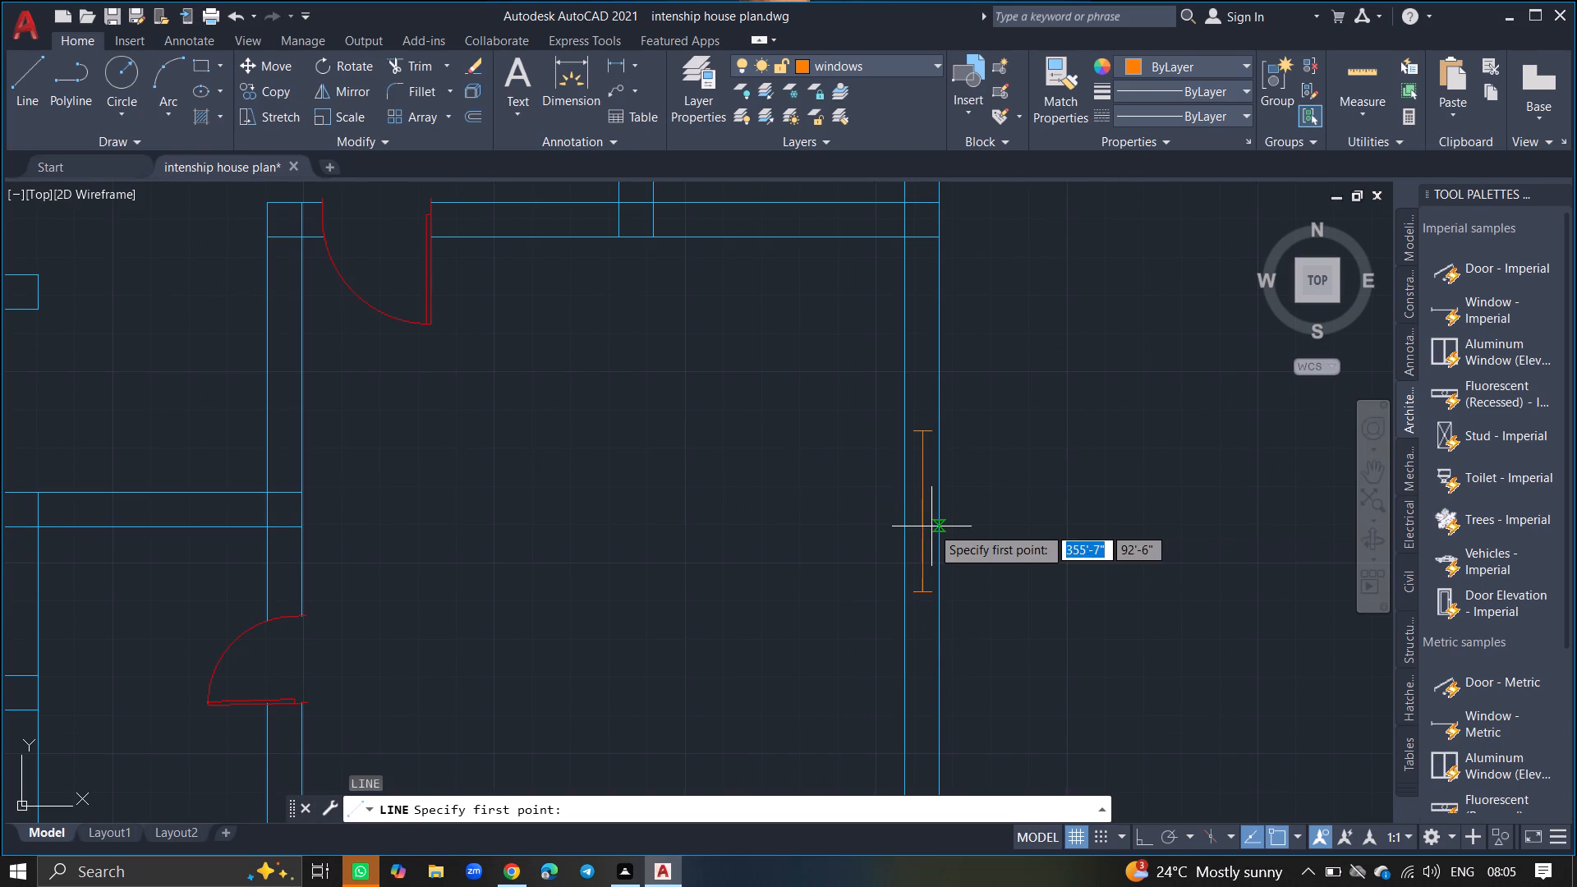
pyautogui.keyDown('ctrl'); pyautogui.scroll(4, 934, 600); pyautogui.keyUp('ctrl')
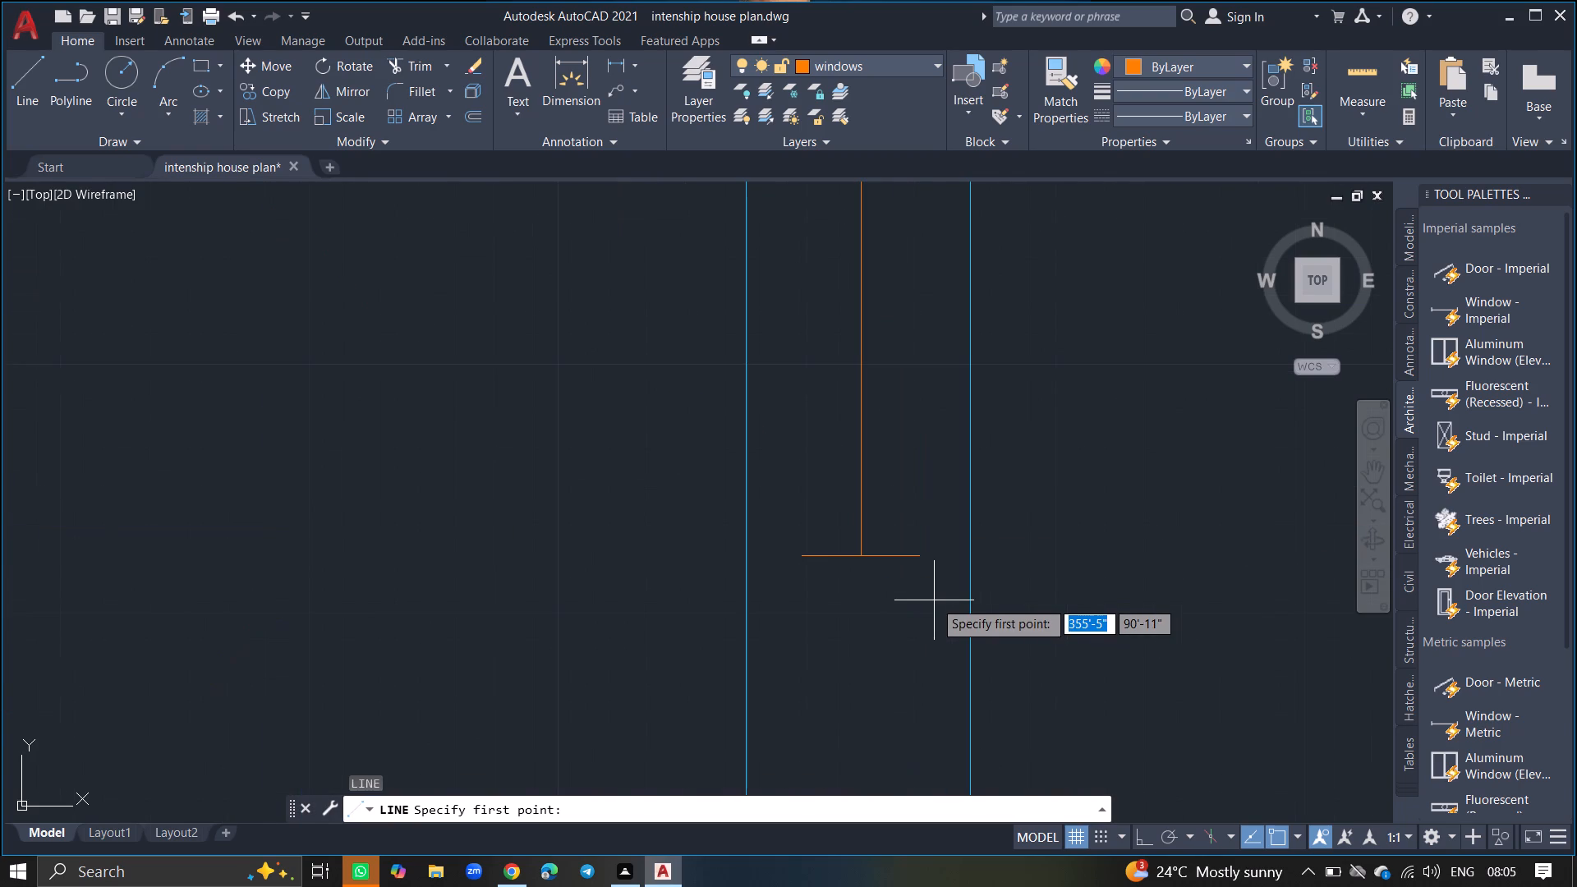
pyautogui.click(970, 591)
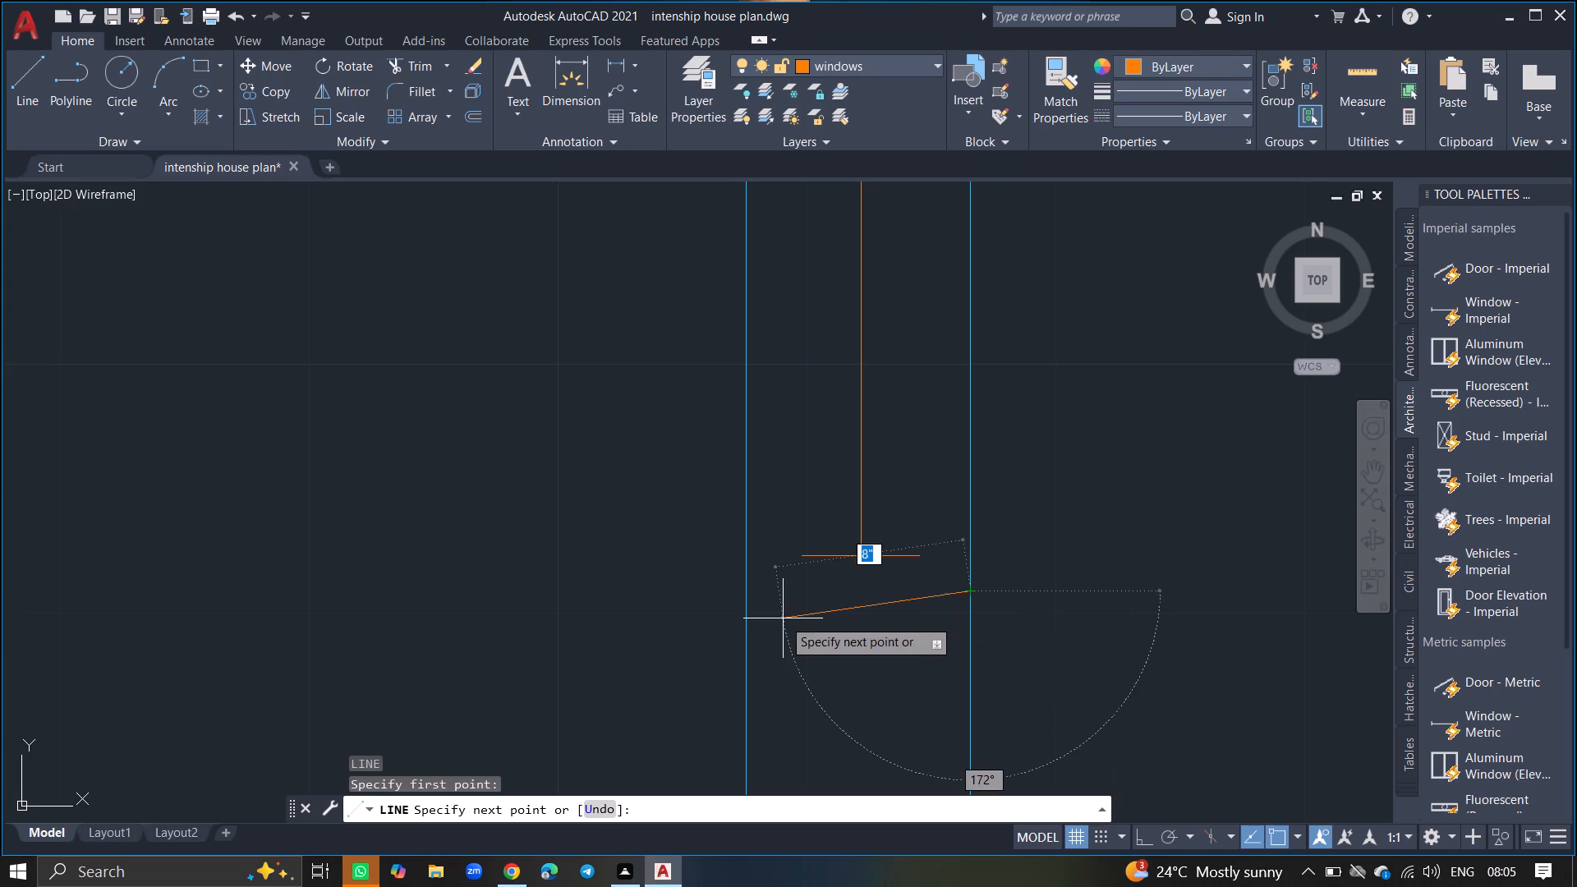
pyautogui.click(745, 593)
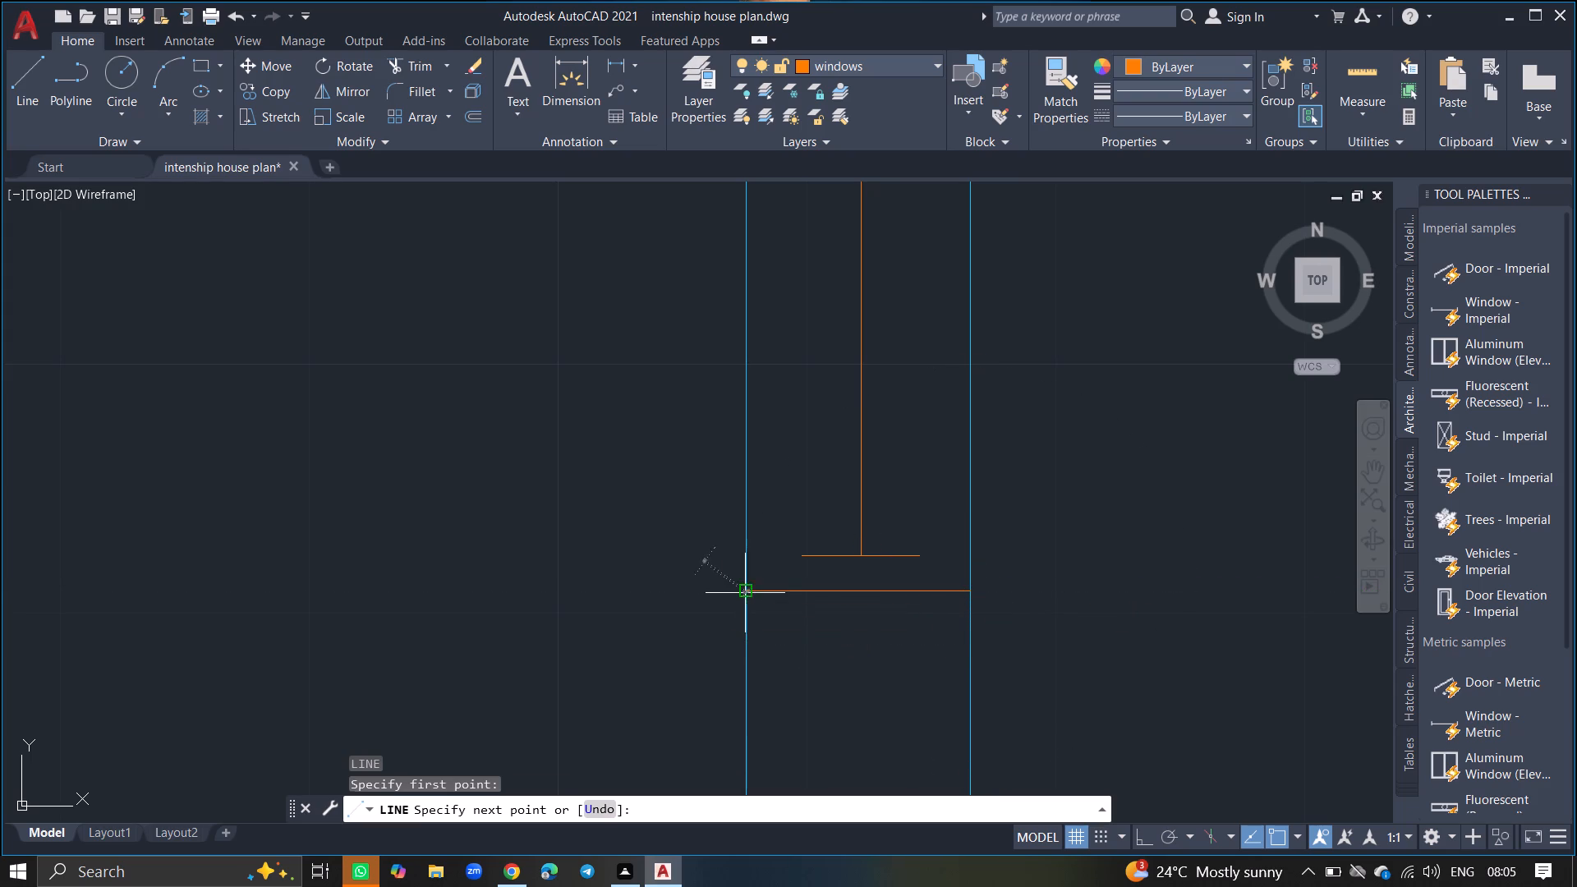
pyautogui.press('Return')
pyautogui.keyDown('ctrl'); pyautogui.scroll(-6, 745, 593); pyautogui.keyUp('ctrl')
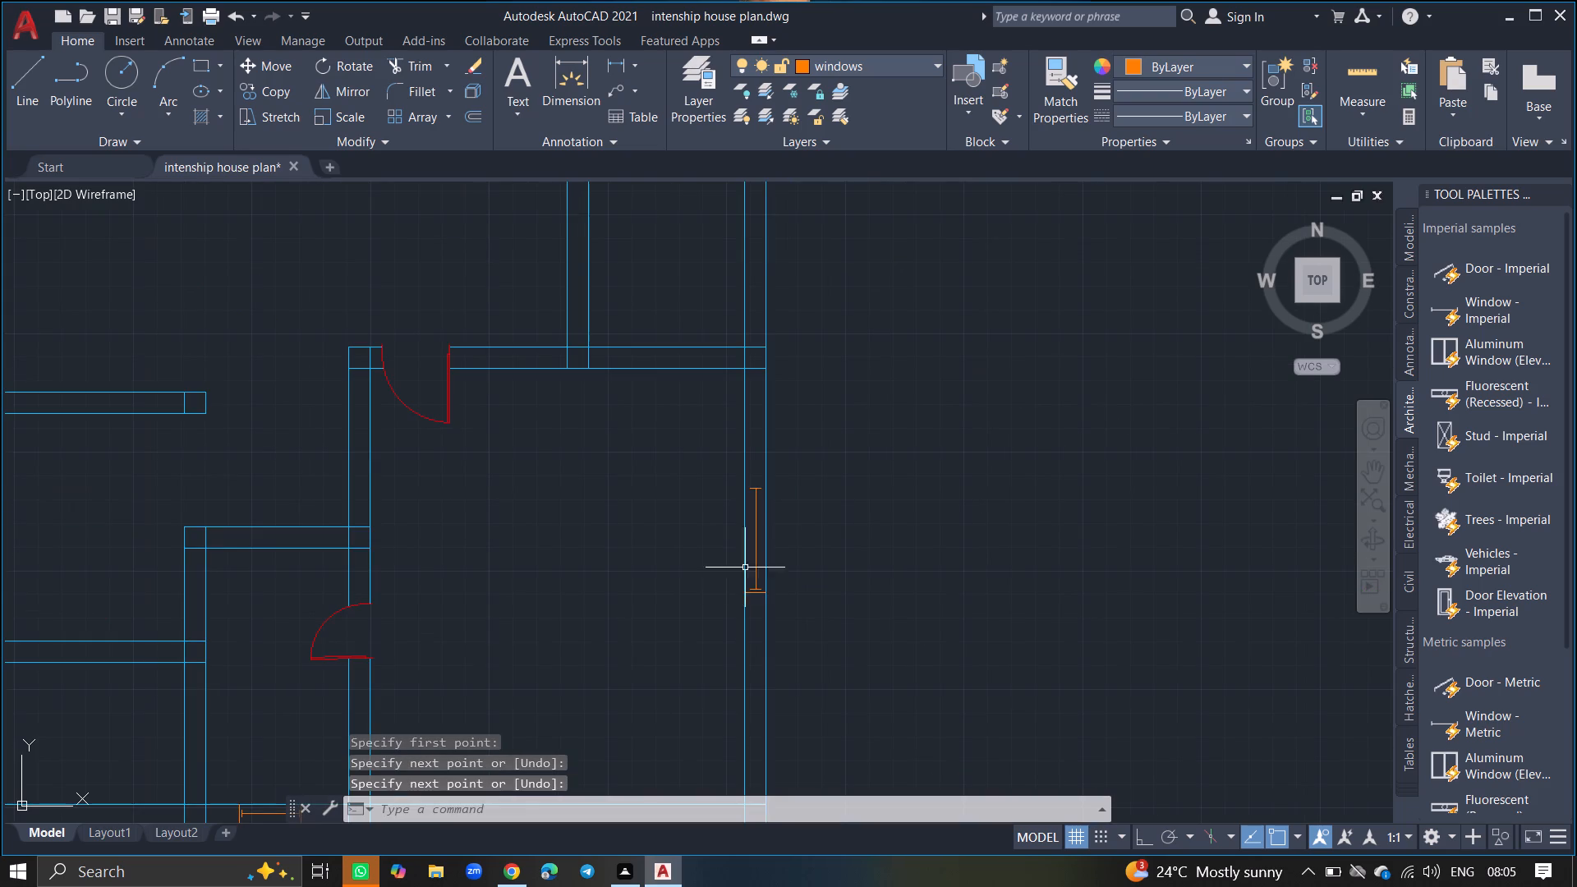
pyautogui.keyDown('ctrl'); pyautogui.scroll(4, 755, 476); pyautogui.keyUp('ctrl')
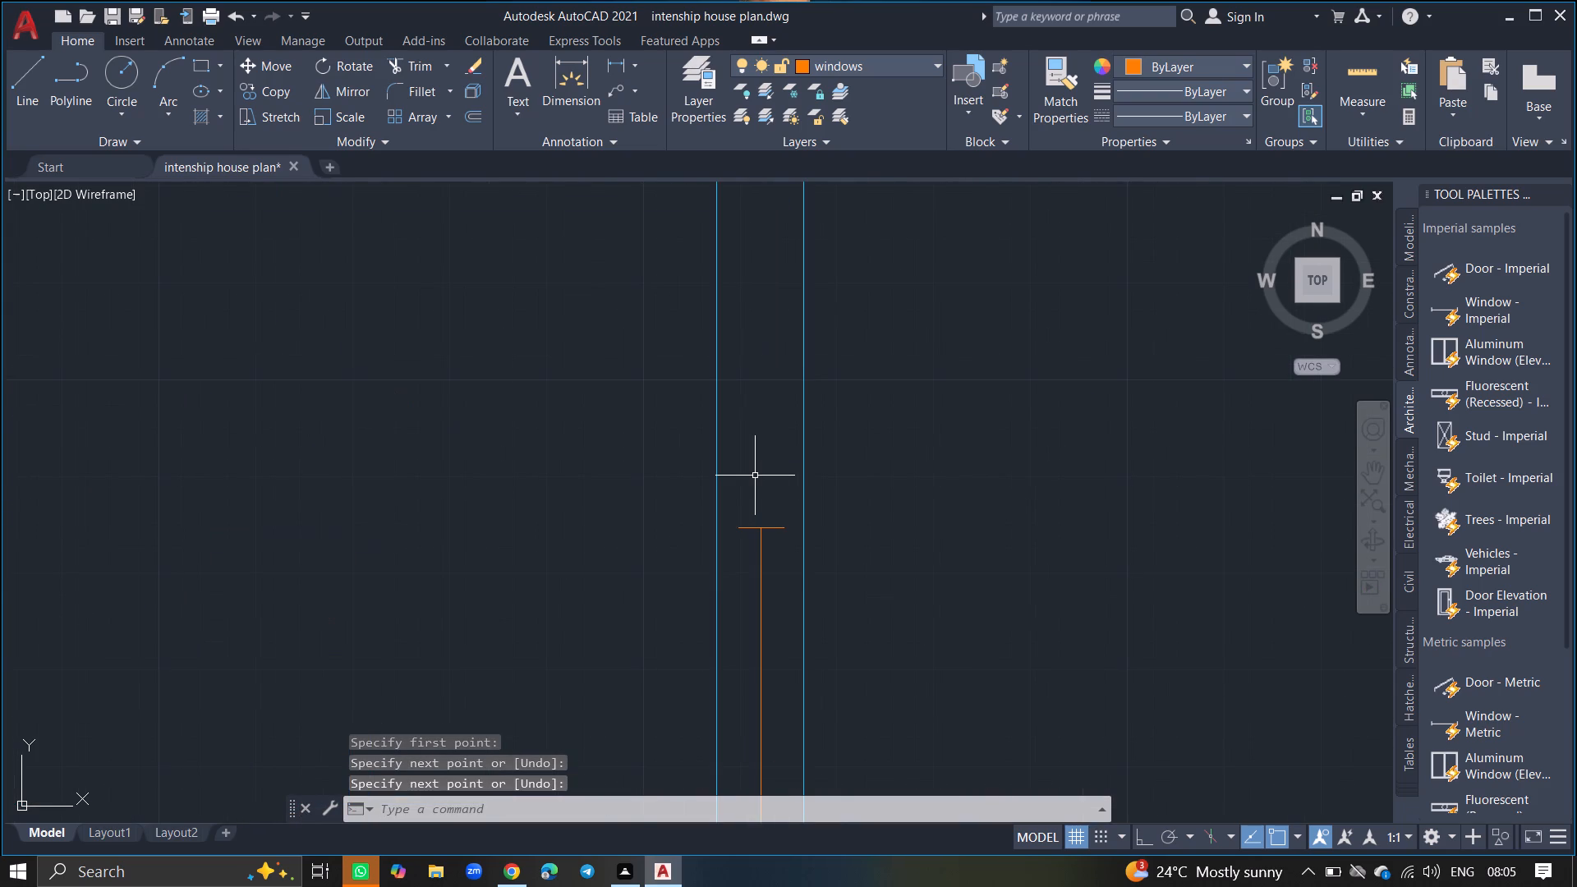
pyautogui.press('l')
pyautogui.press('Return')
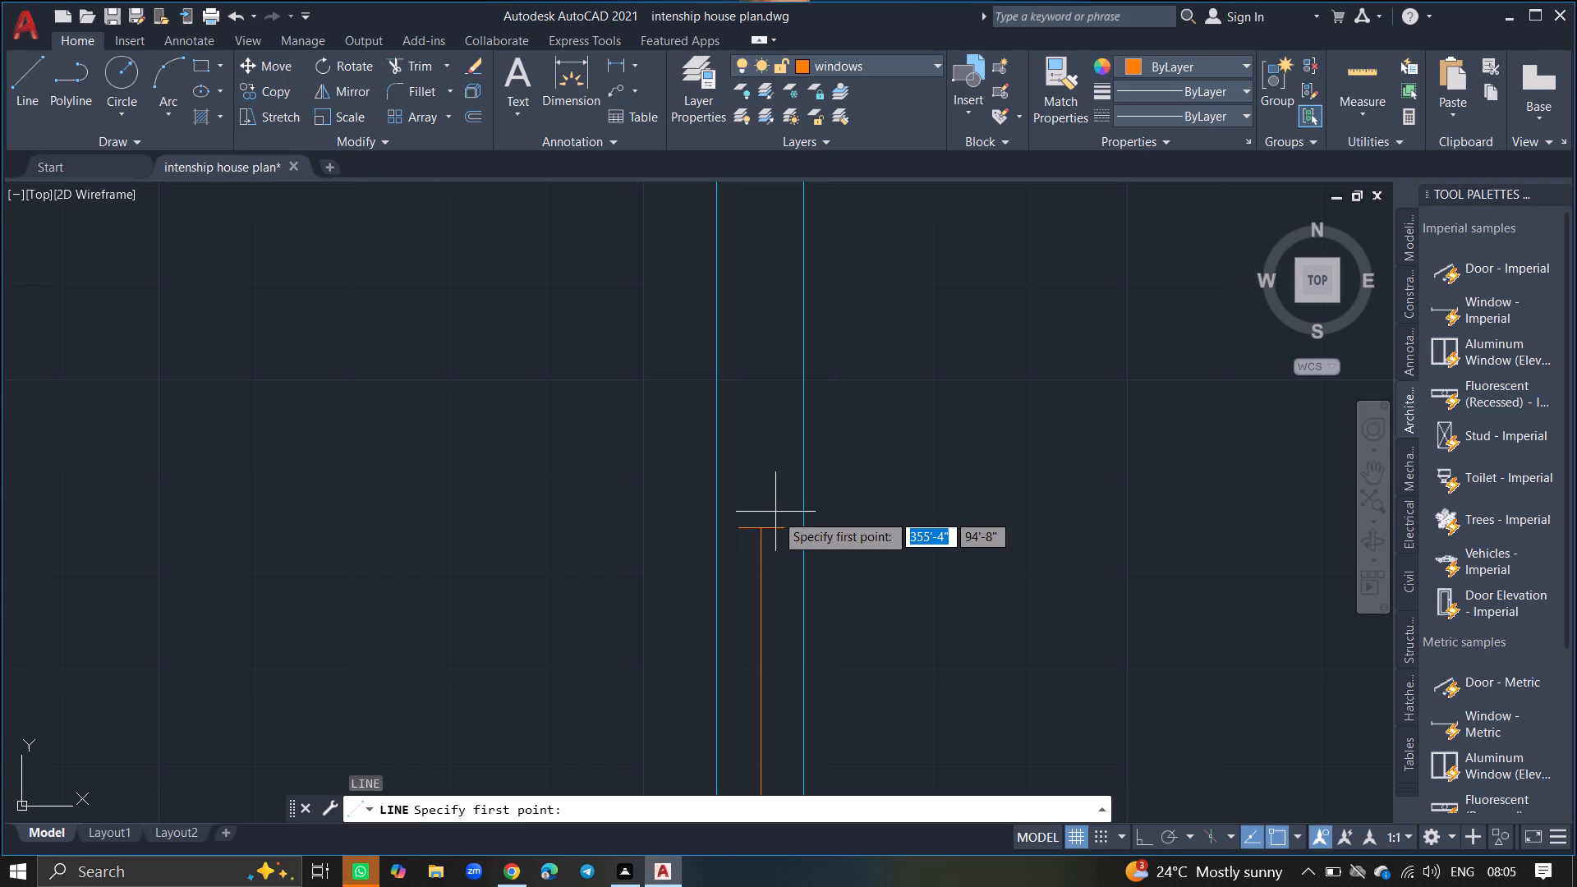
pyautogui.keyDown('ctrl'); pyautogui.scroll(1, 776, 522); pyautogui.keyUp('ctrl')
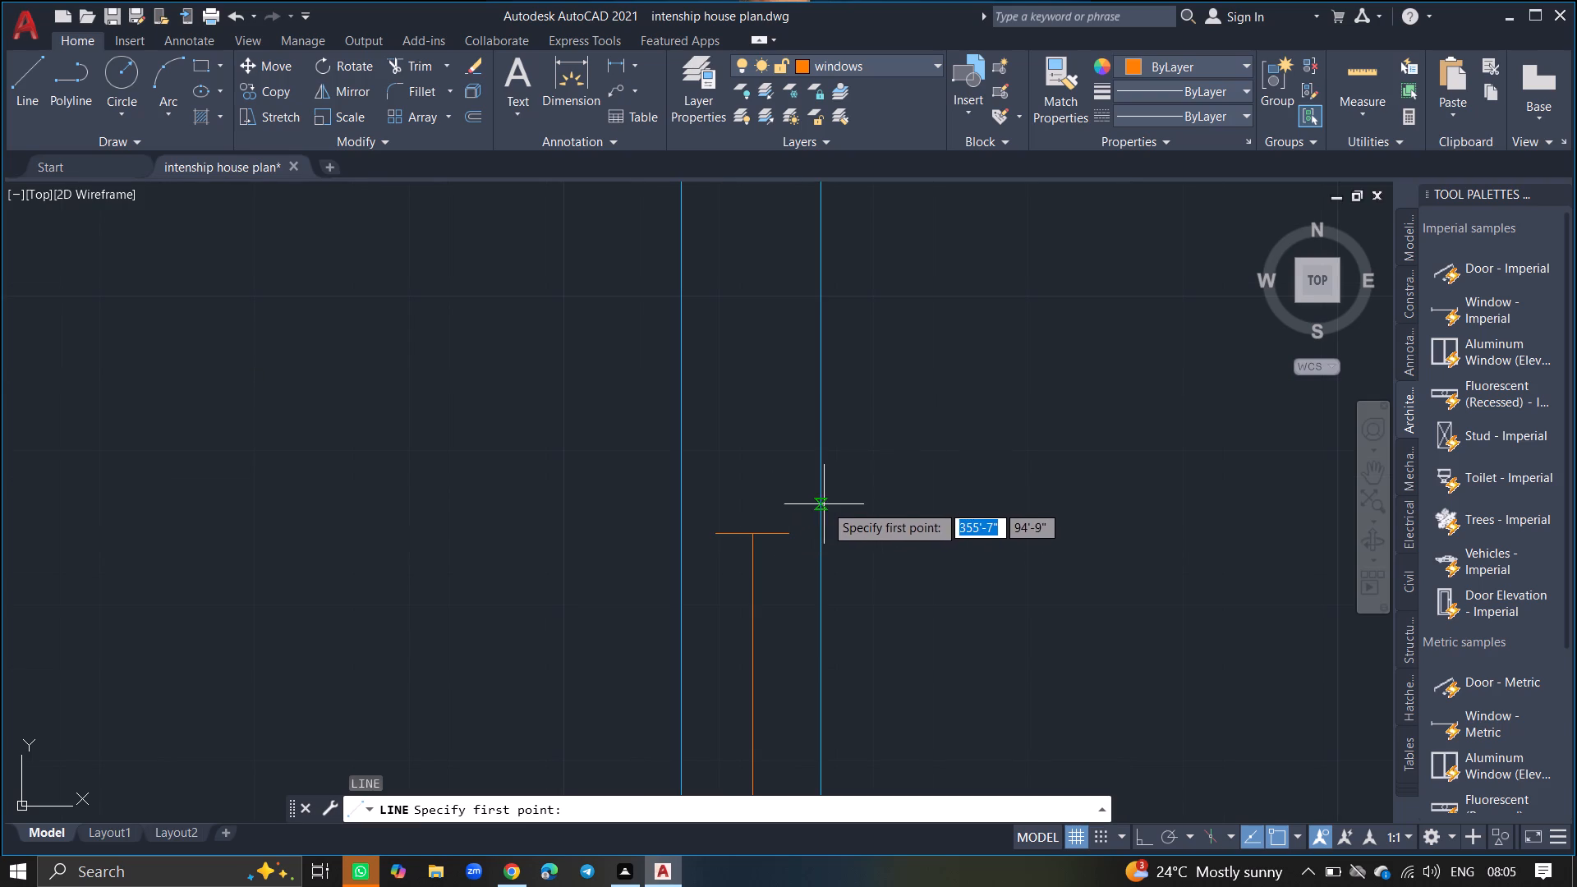
pyautogui.click(819, 510)
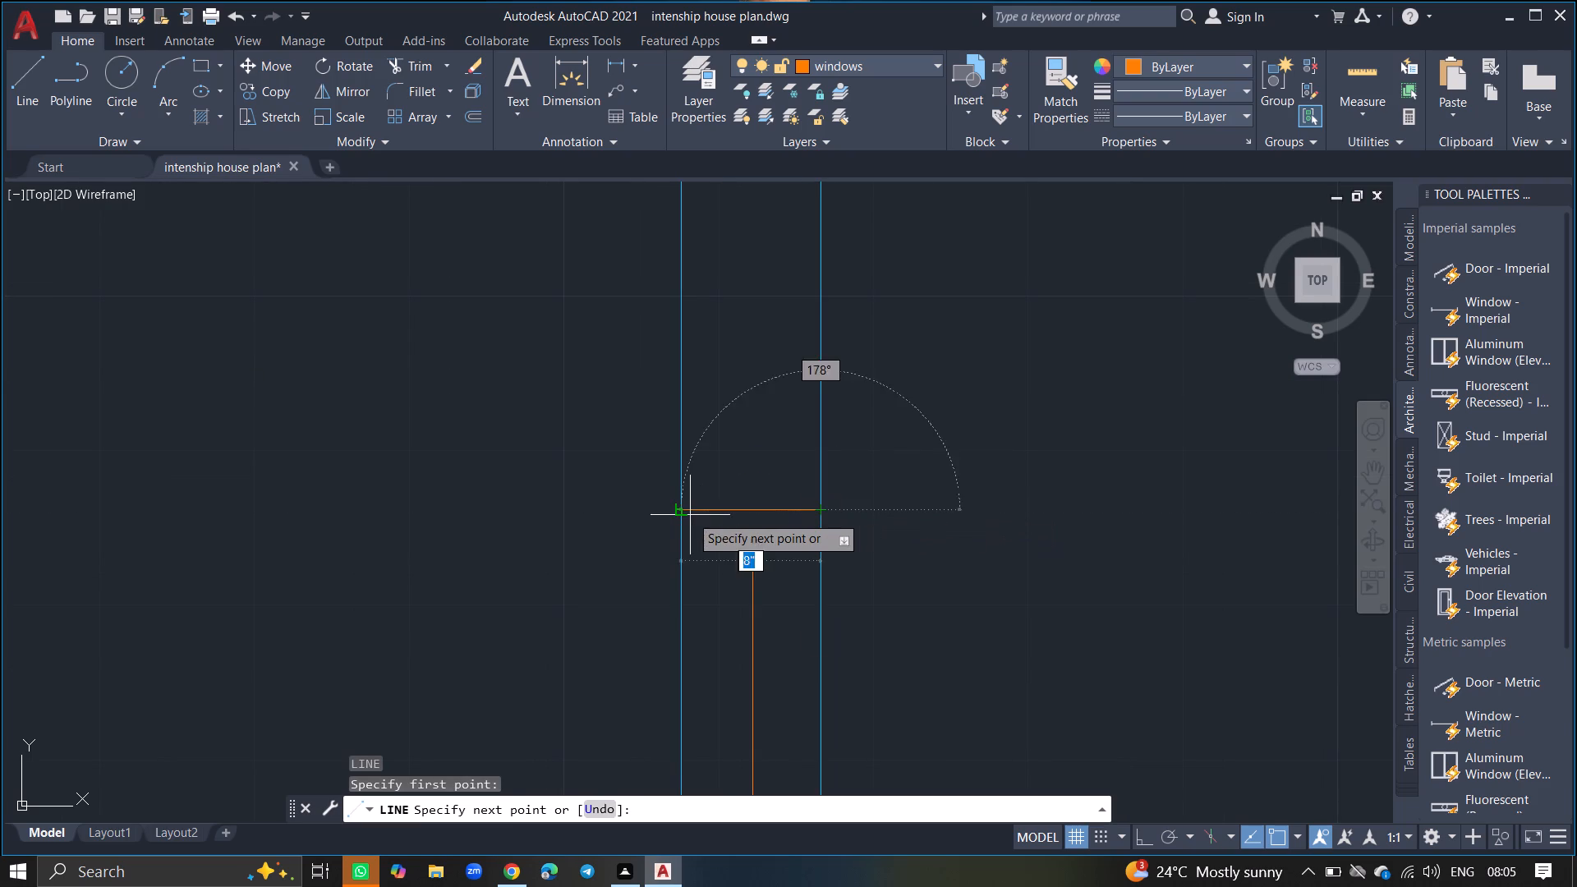
pyautogui.click(680, 515)
pyautogui.press('Return')
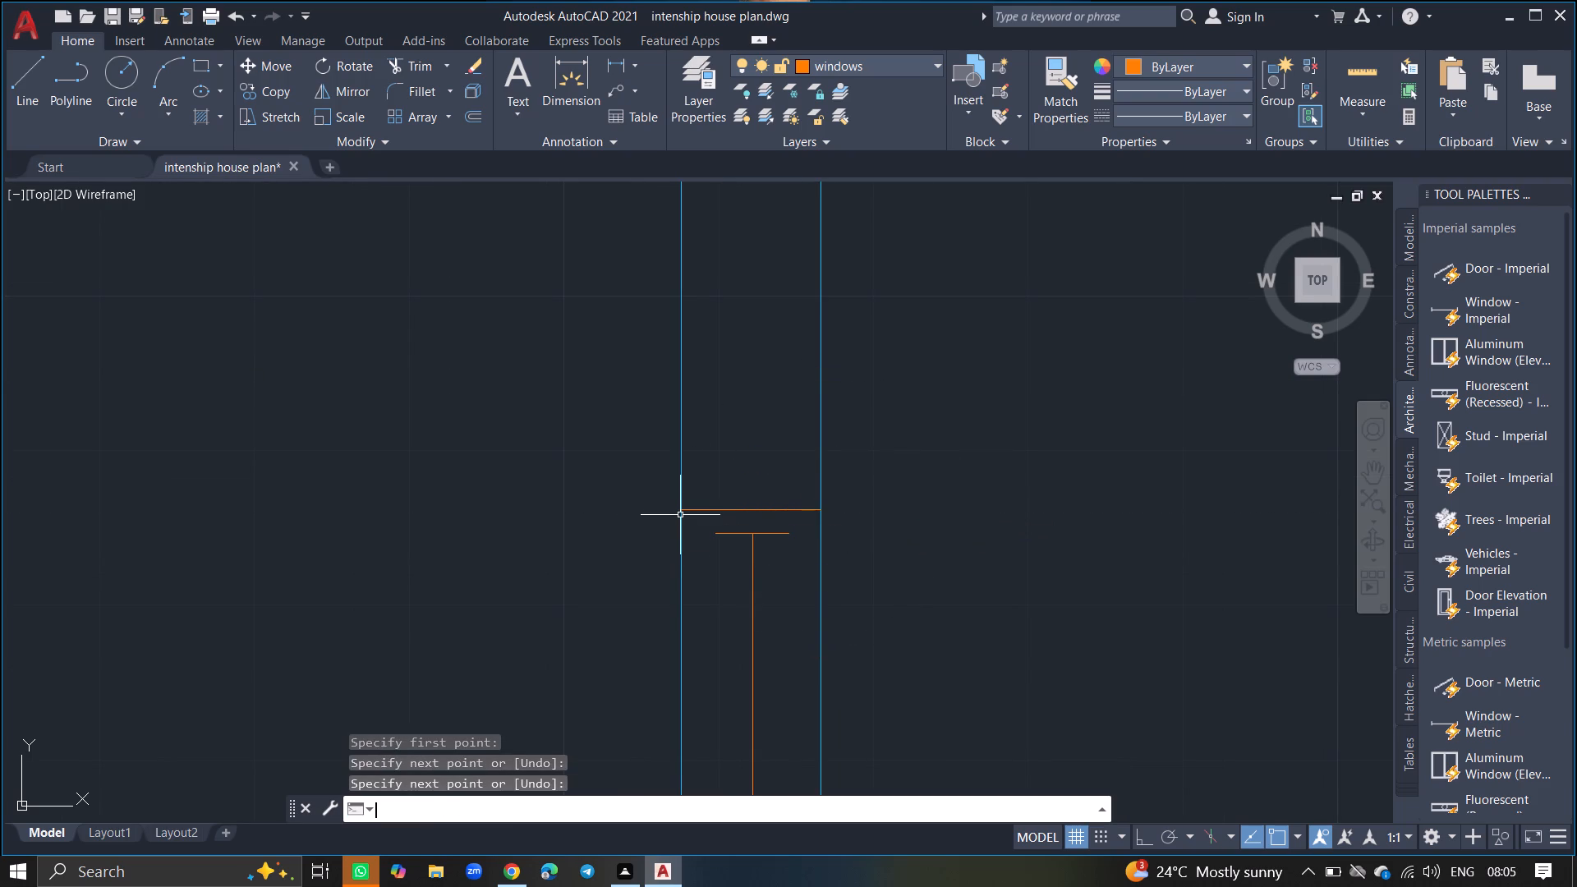
# Draw a 9" jamb line across the bottom exterior wall just beyond the left end of the lower-left room's window.
pyautogui.keyDown('ctrl'); pyautogui.scroll(-5, 680, 515); pyautogui.keyUp('ctrl')
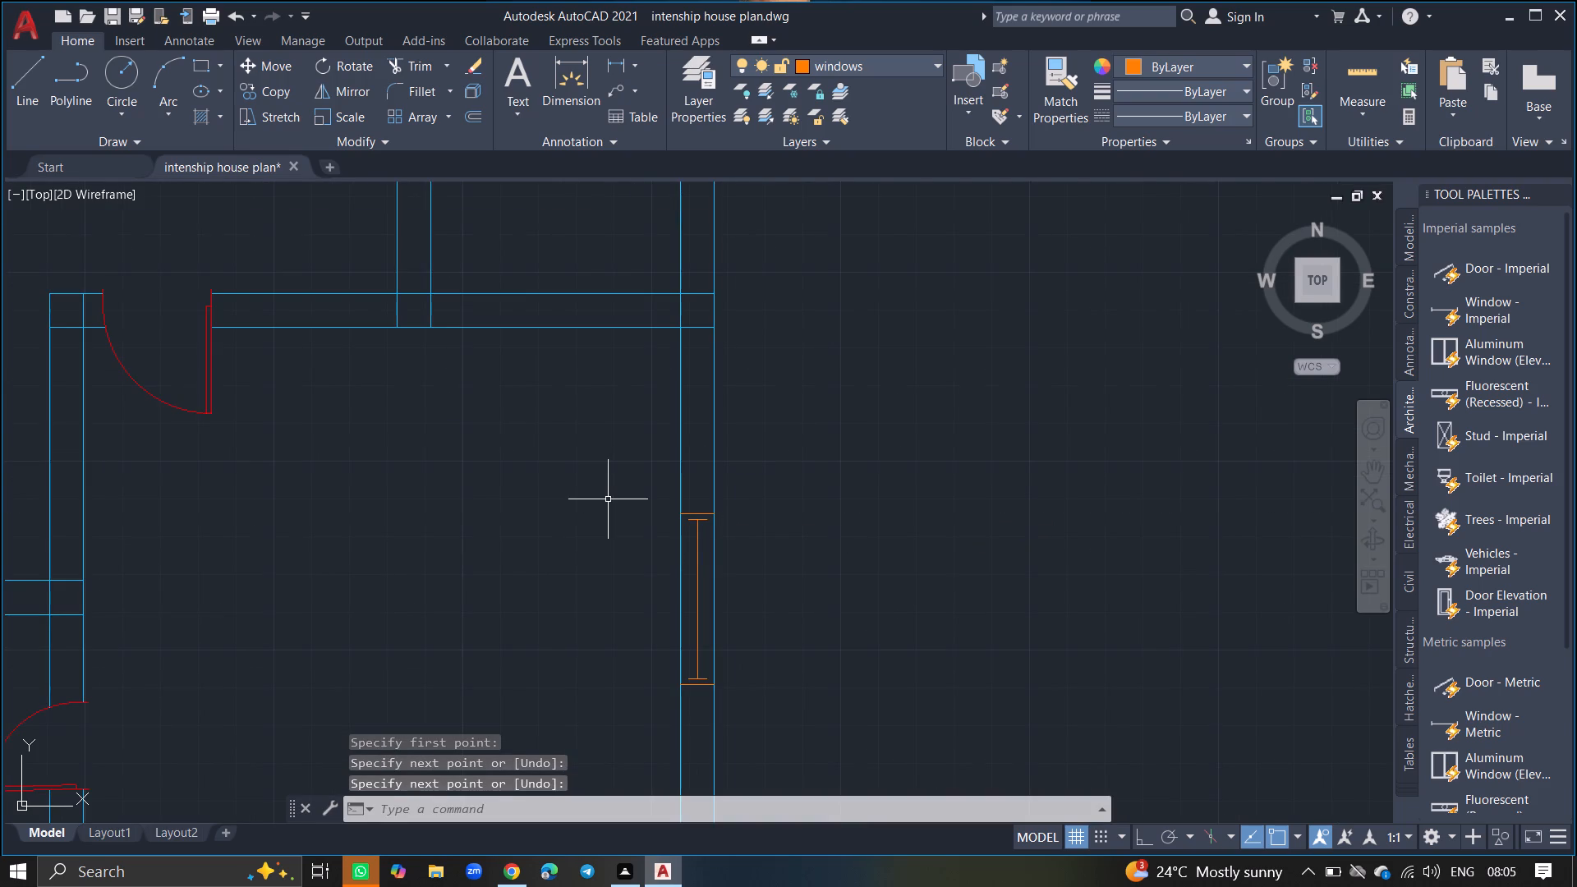
pyautogui.keyDown('ctrl'); pyautogui.scroll(-6, 608, 499); pyautogui.keyUp('ctrl')
pyautogui.keyDown('ctrl'); pyautogui.scroll(3, 533, 535); pyautogui.keyUp('ctrl')
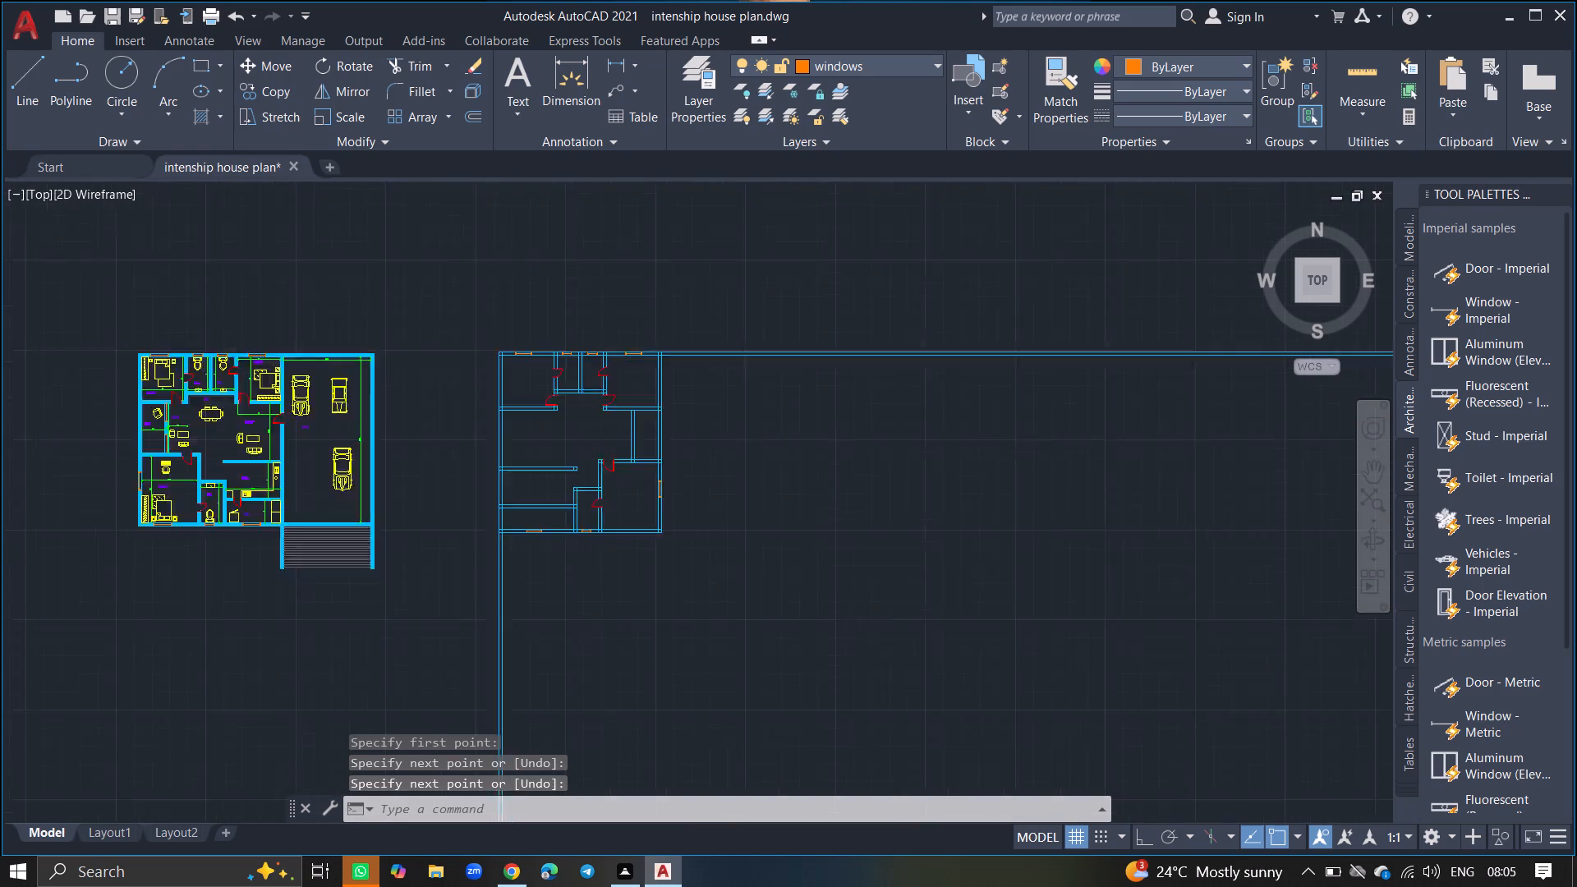
pyautogui.keyDown('ctrl'); pyautogui.scroll(3, 533, 535); pyautogui.keyUp('ctrl')
pyautogui.press('l')
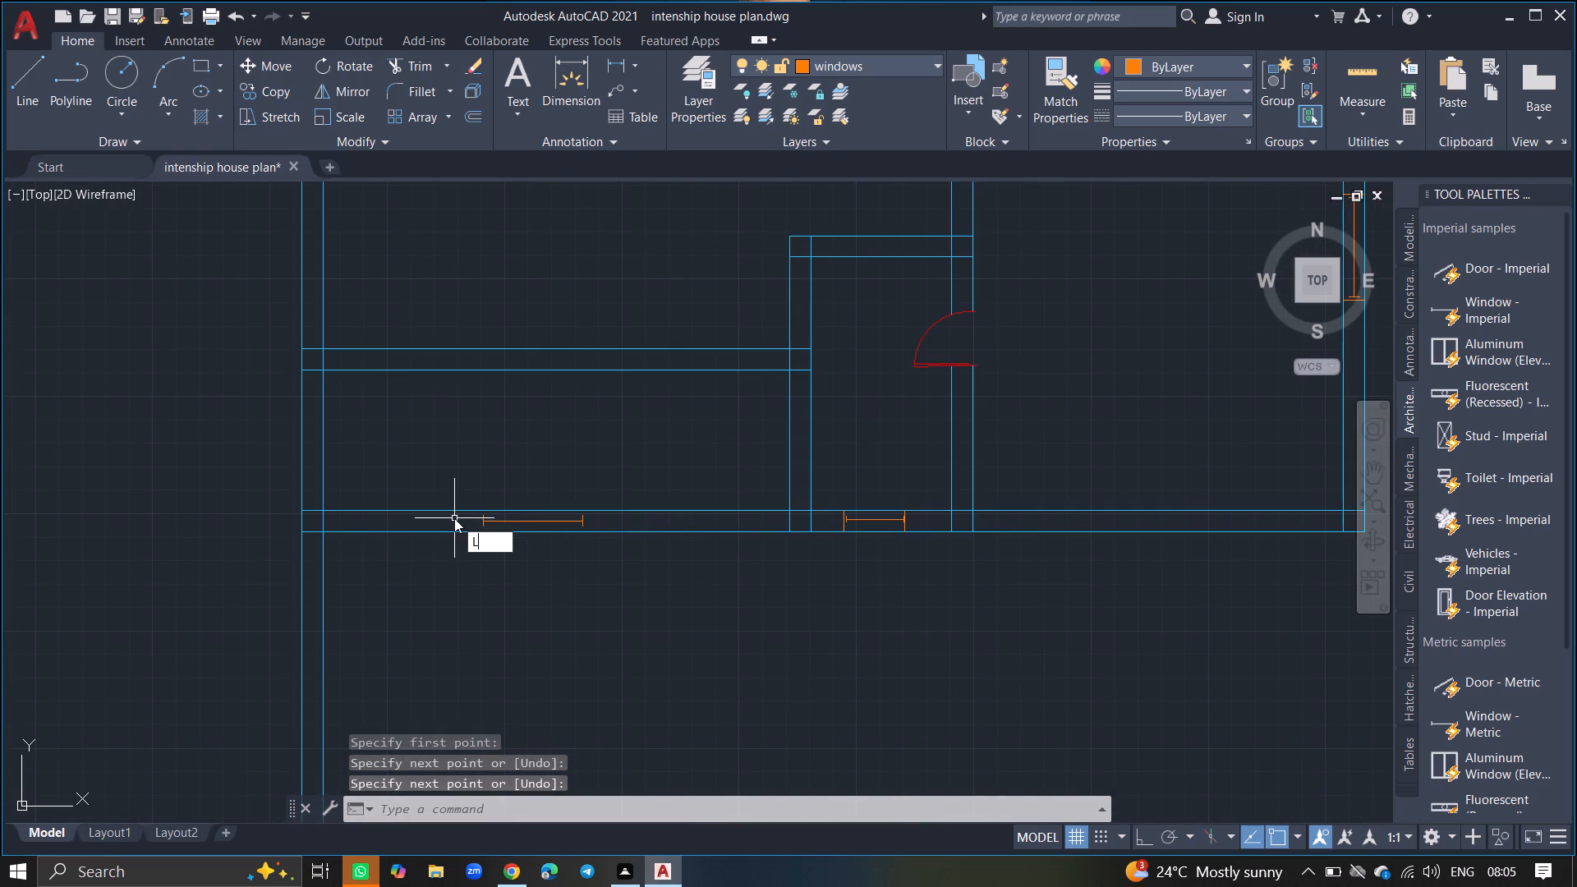
pyautogui.press('Return')
pyautogui.keyDown('ctrl'); pyautogui.scroll(7, 454, 518); pyautogui.keyUp('ctrl')
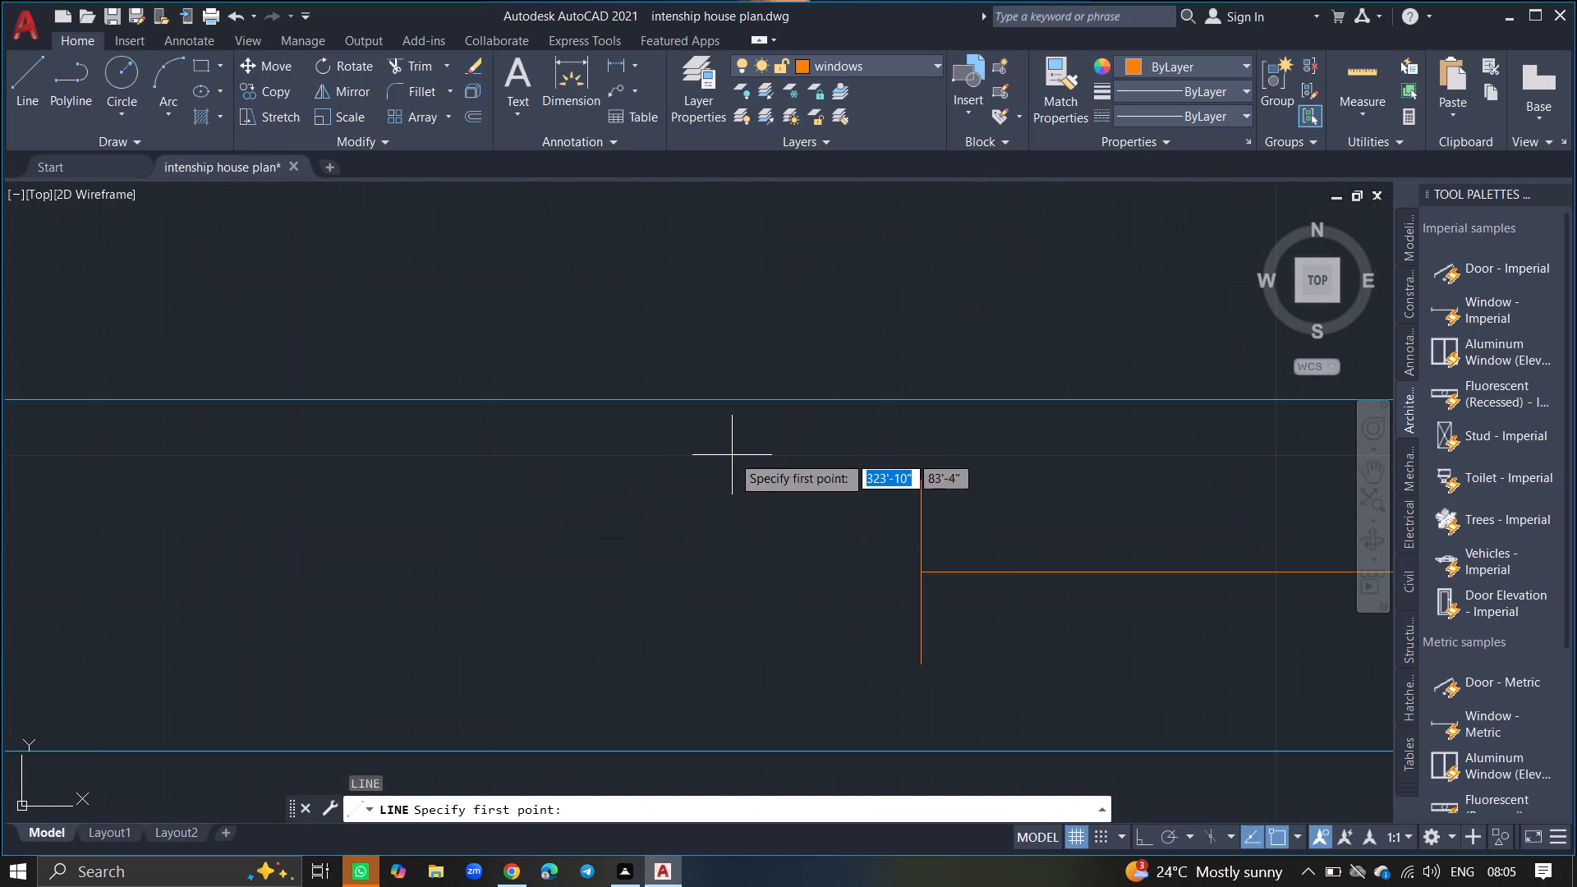
pyautogui.moveTo(857, 402); pyautogui.dragTo(877, 716)
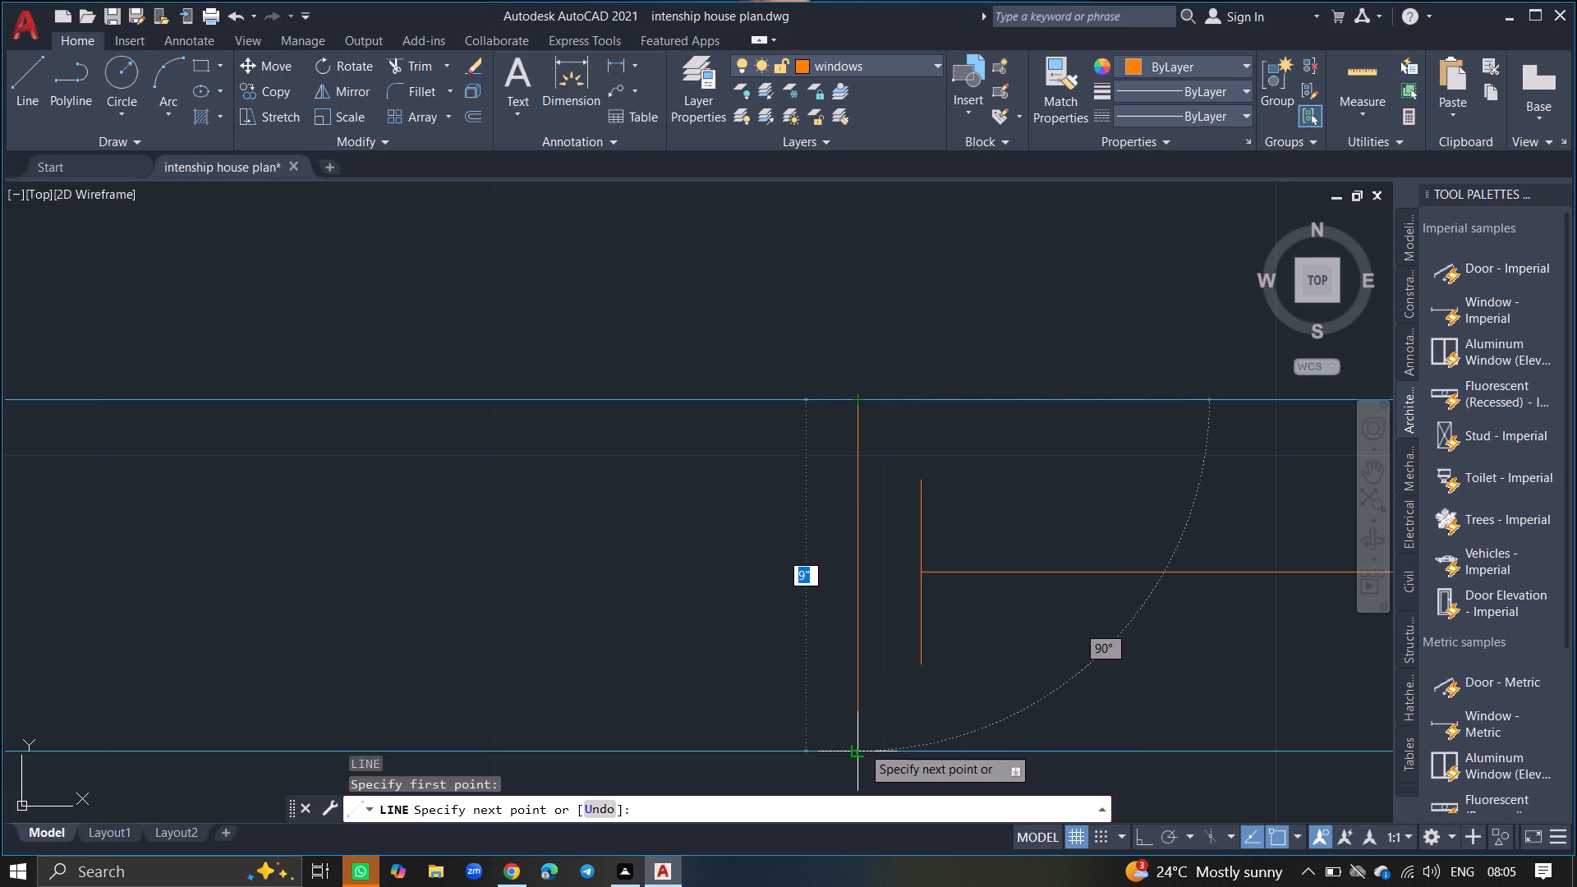
pyautogui.click(859, 747)
pyautogui.press('Return')
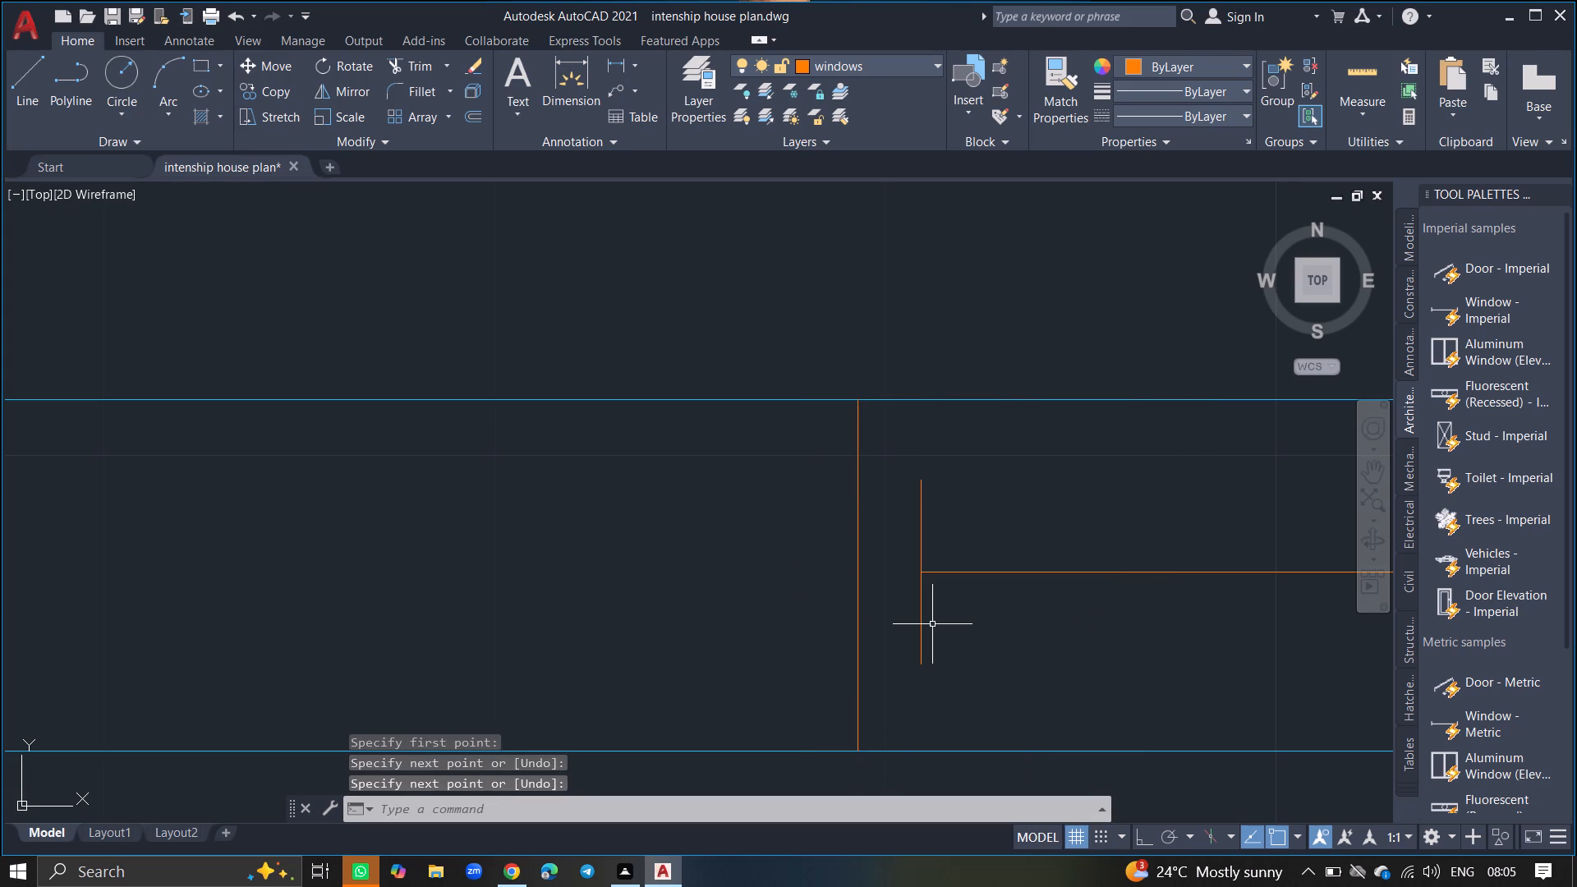
# Draw a jamb line across the bottom exterior wall just beyond the right end of the lower-left room's window.
pyautogui.keyDown('ctrl'); pyautogui.scroll(1, 934, 624); pyautogui.keyUp('ctrl')
pyautogui.keyDown('ctrl'); pyautogui.scroll(-10, 934, 624); pyautogui.keyUp('ctrl')
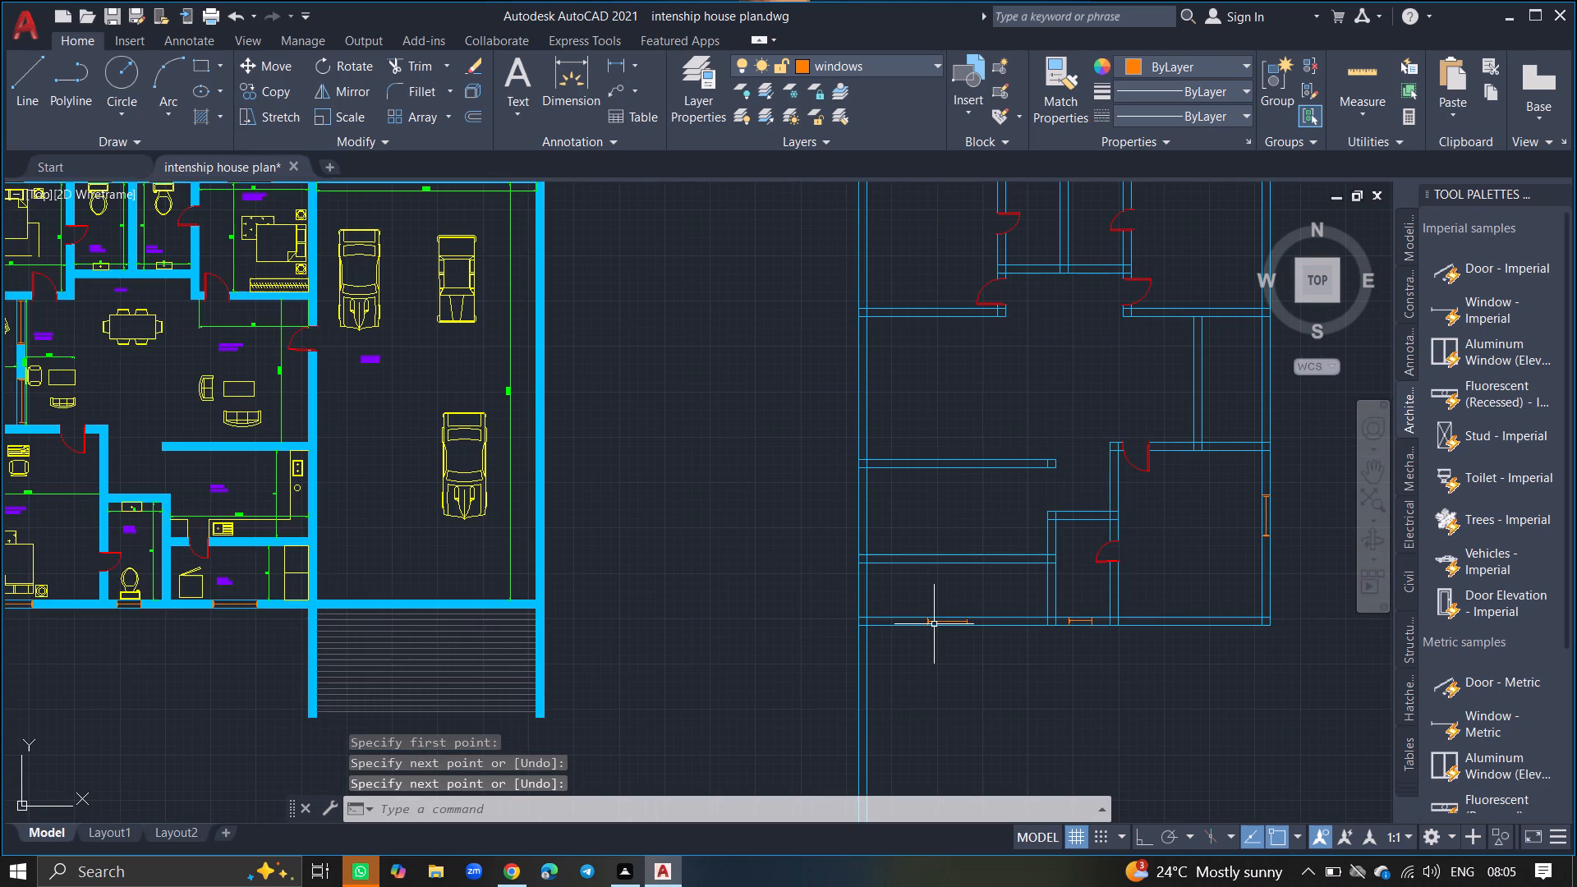
pyautogui.keyDown('ctrl'); pyautogui.scroll(5, 954, 622); pyautogui.keyUp('ctrl')
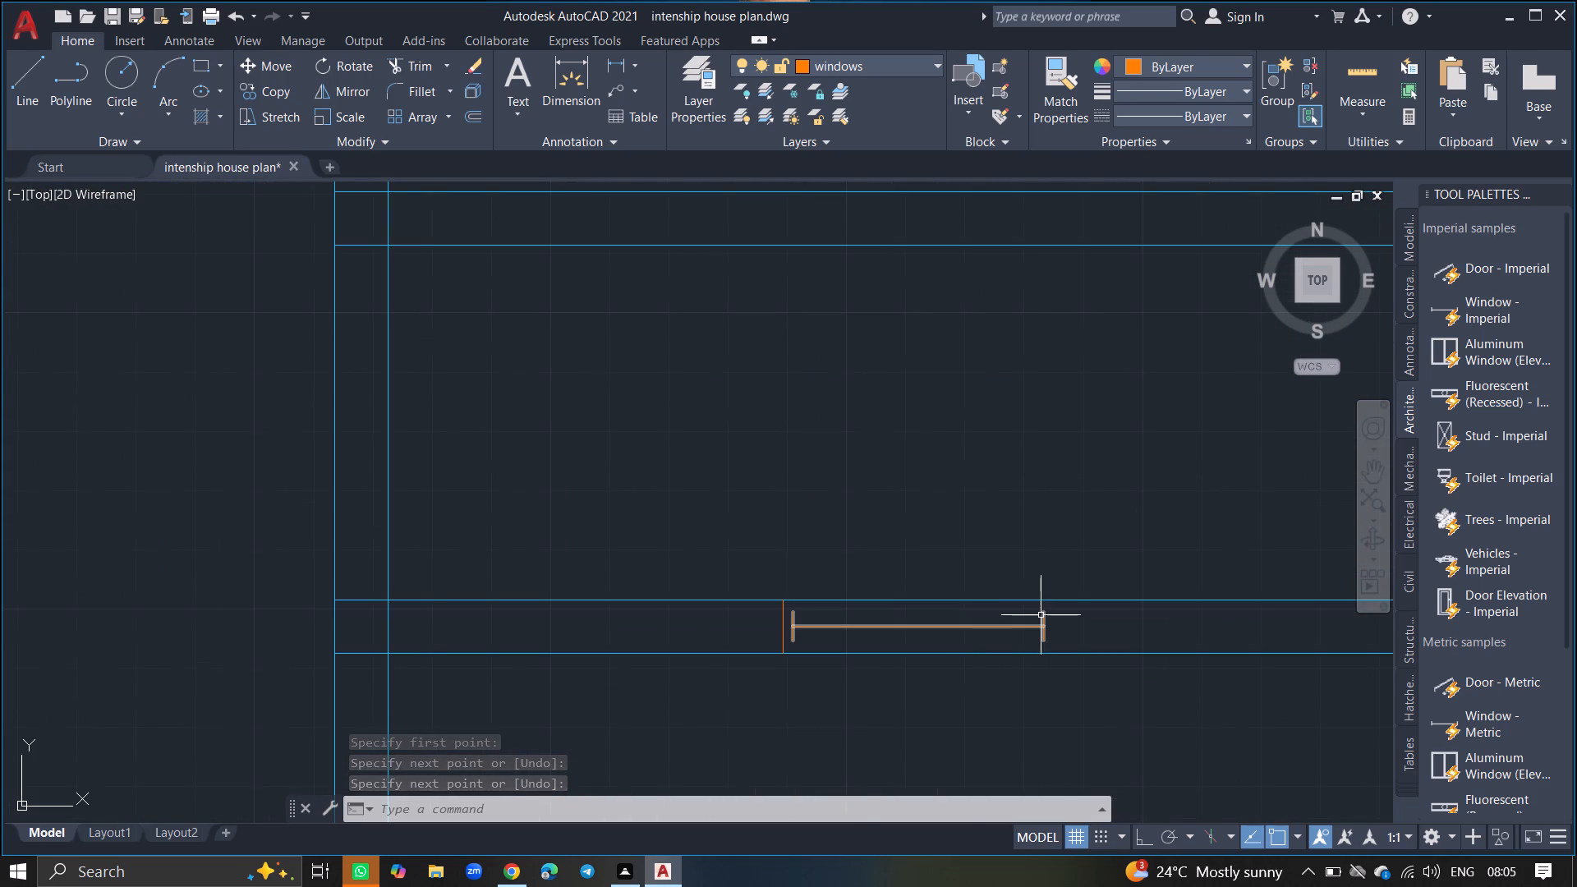
pyautogui.press('l')
pyautogui.press('Return')
pyautogui.keyDown('ctrl'); pyautogui.scroll(2, 1041, 615); pyautogui.keyUp('ctrl')
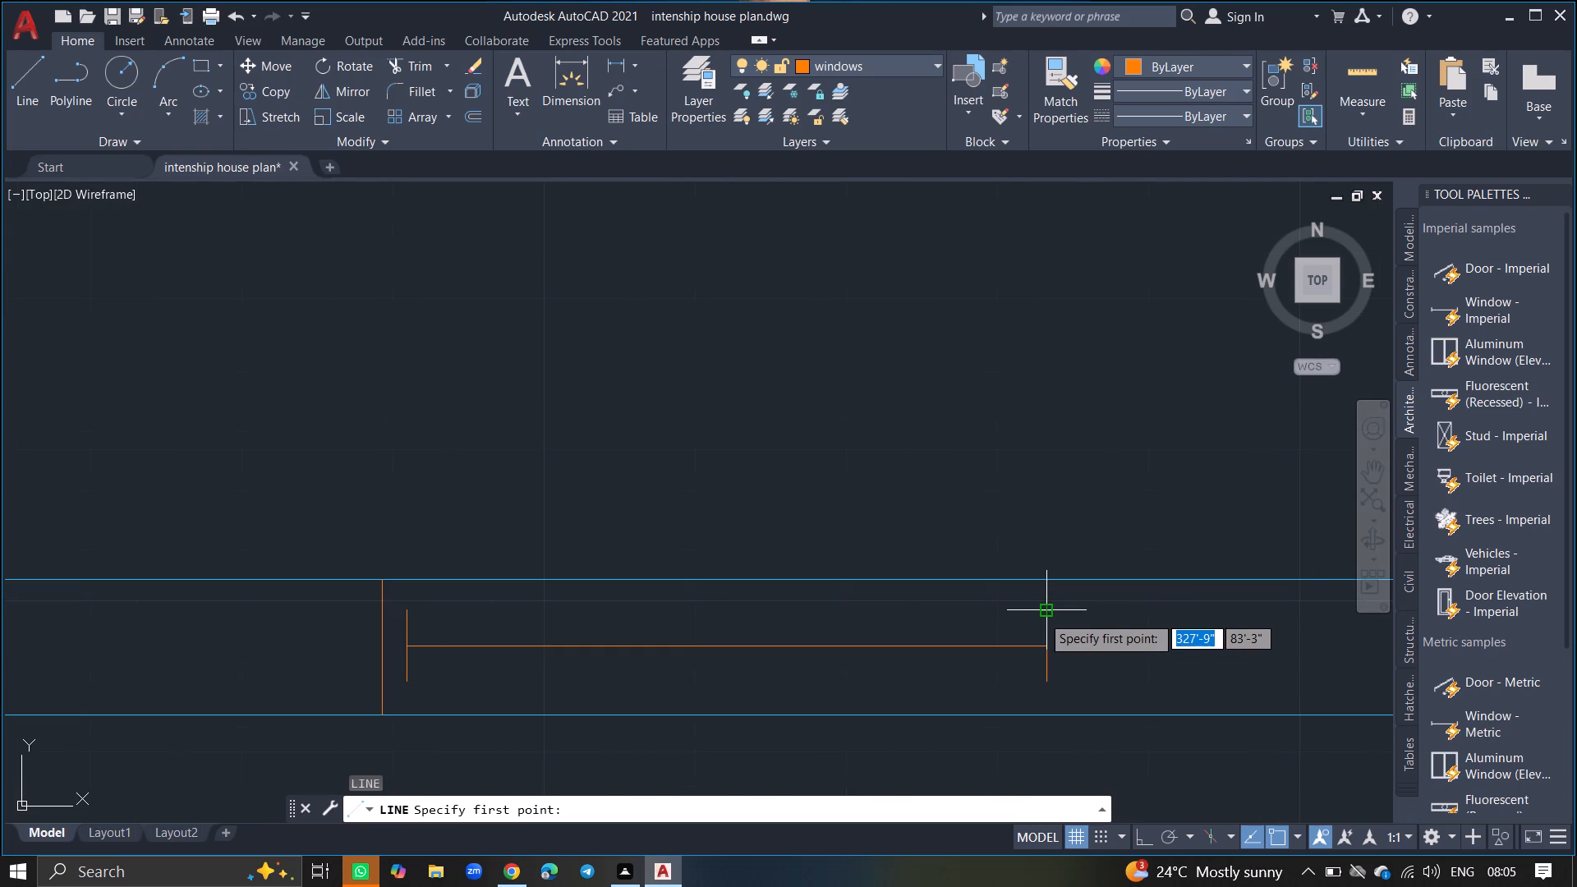
pyautogui.moveTo(1060, 577); pyautogui.dragTo(1061, 697)
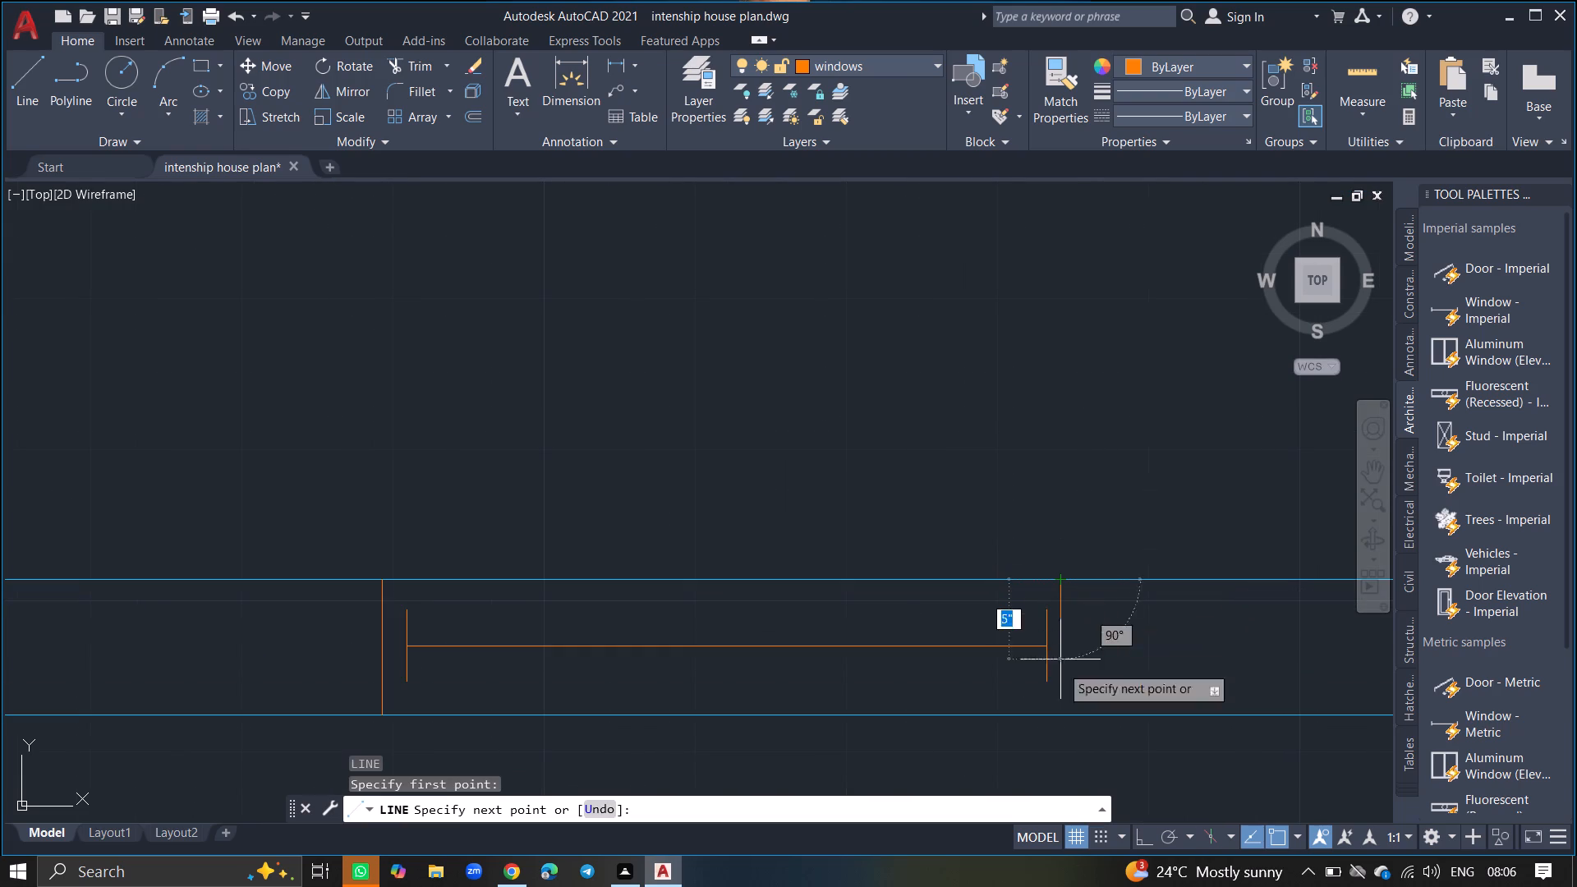
pyautogui.click(1061, 717)
pyautogui.press('Return')
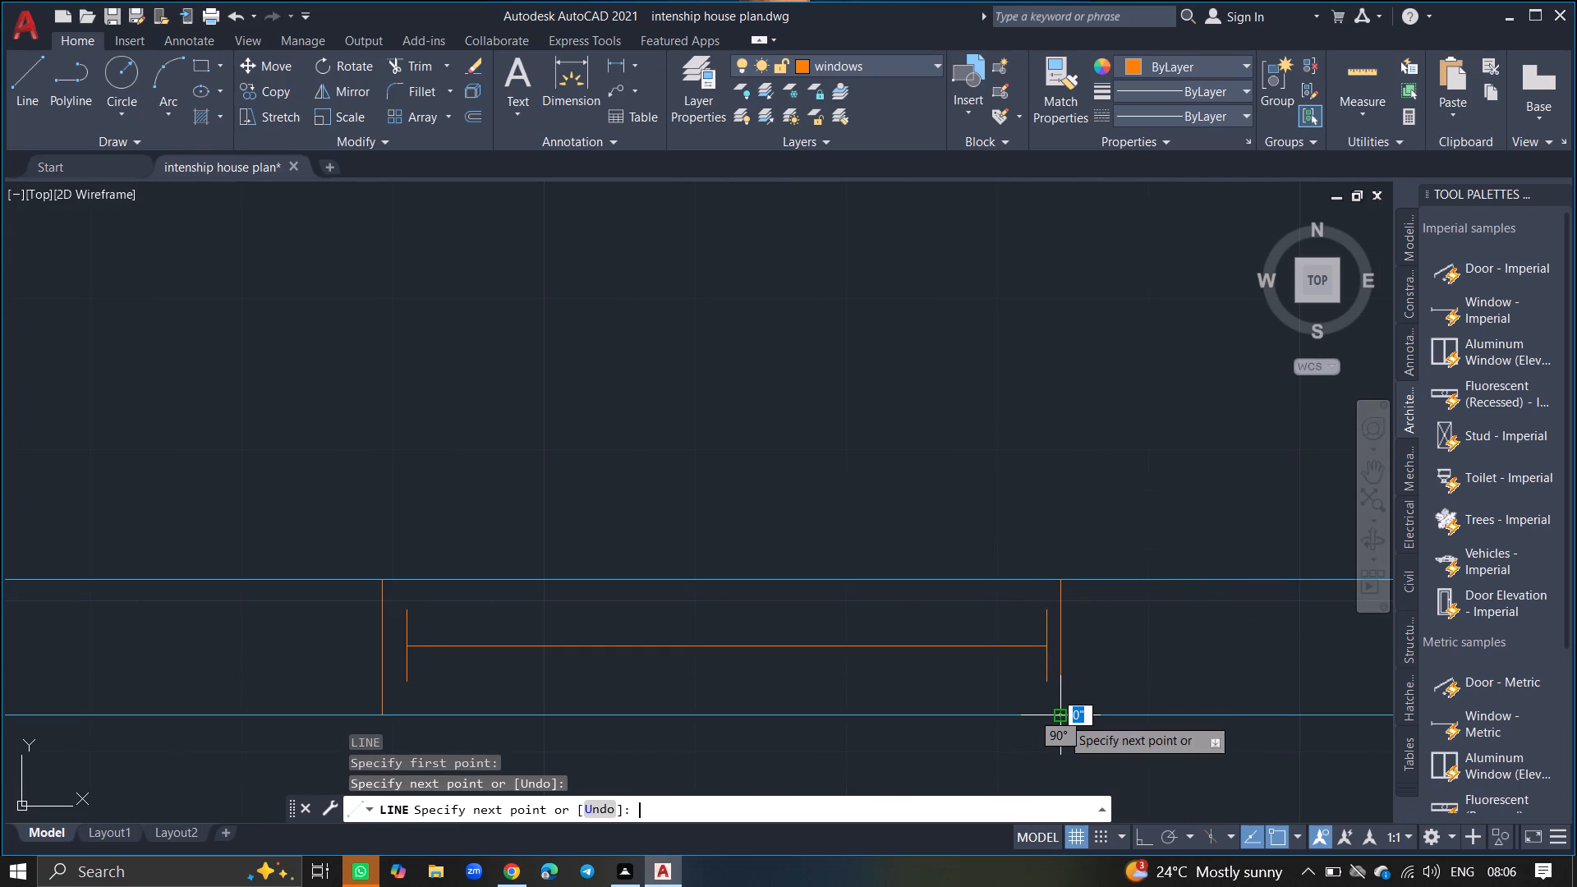
# Copy the lower-right room's vertical window by its midpoint into the upper part of the short vertical interior wall above that room.
pyautogui.keyDown('ctrl'); pyautogui.scroll(-5, 1061, 717); pyautogui.keyUp('ctrl')
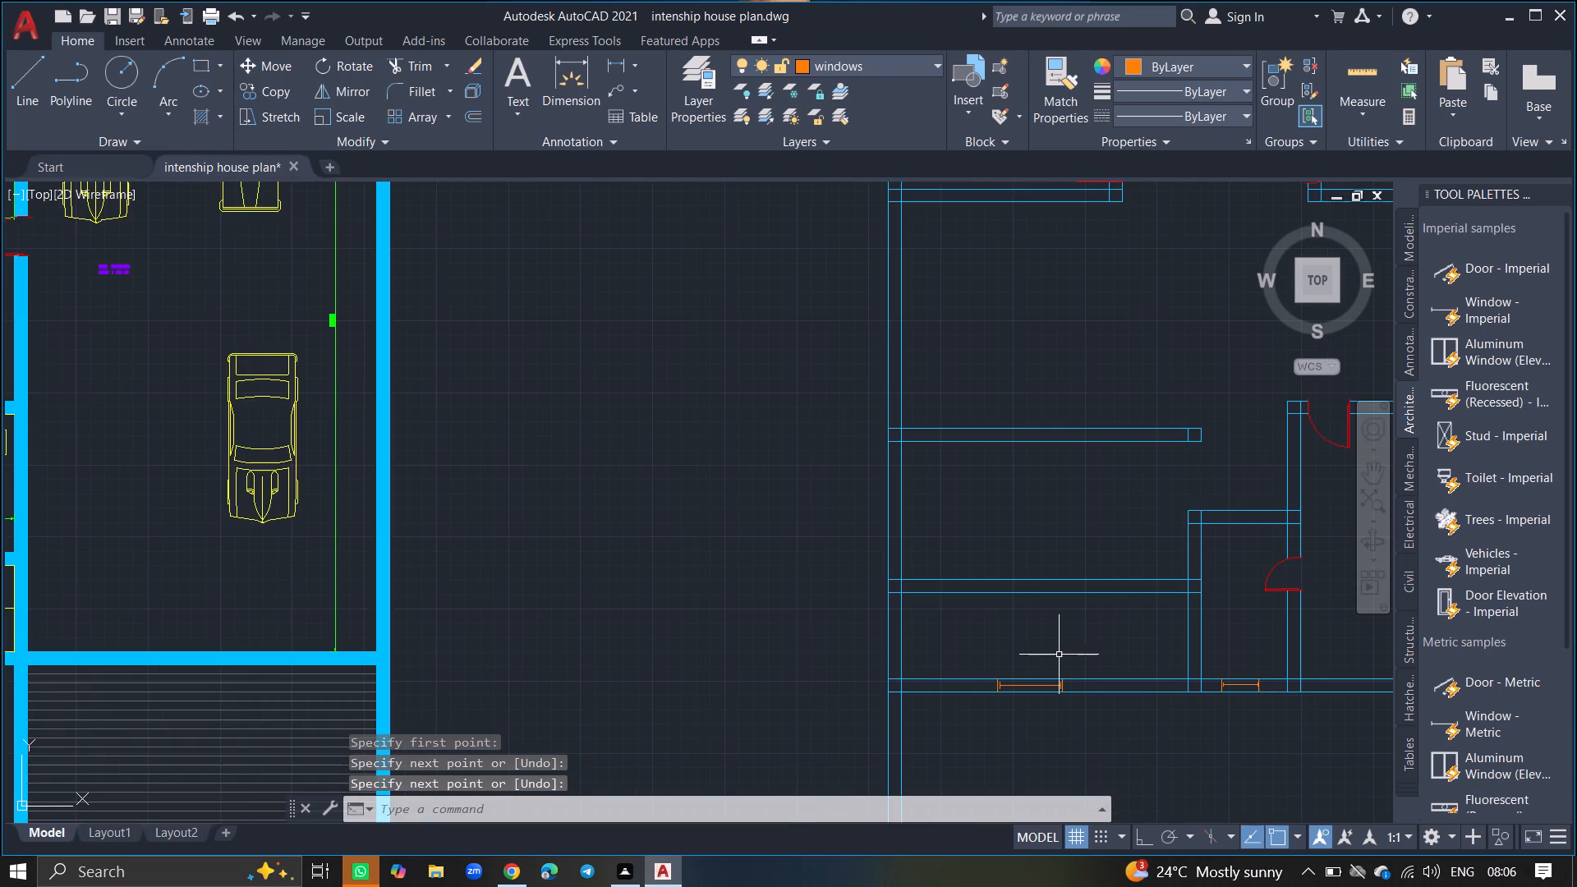
pyautogui.keyDown('ctrl'); pyautogui.scroll(-5, 1059, 655); pyautogui.keyUp('ctrl')
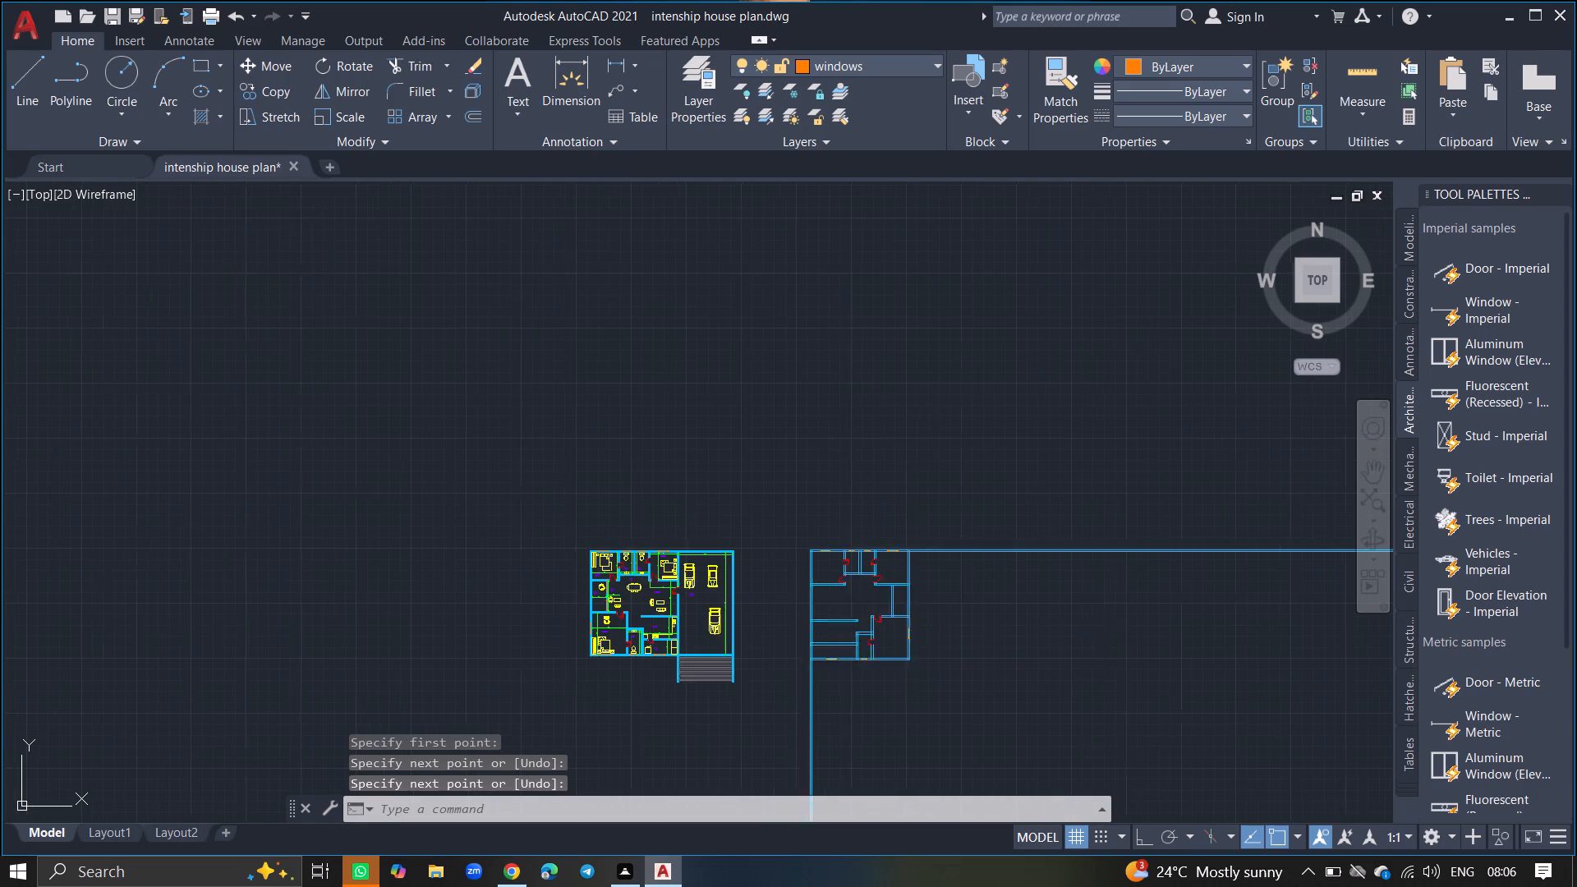
pyautogui.keyDown('ctrl'); pyautogui.scroll(2, 826, 632); pyautogui.keyUp('ctrl')
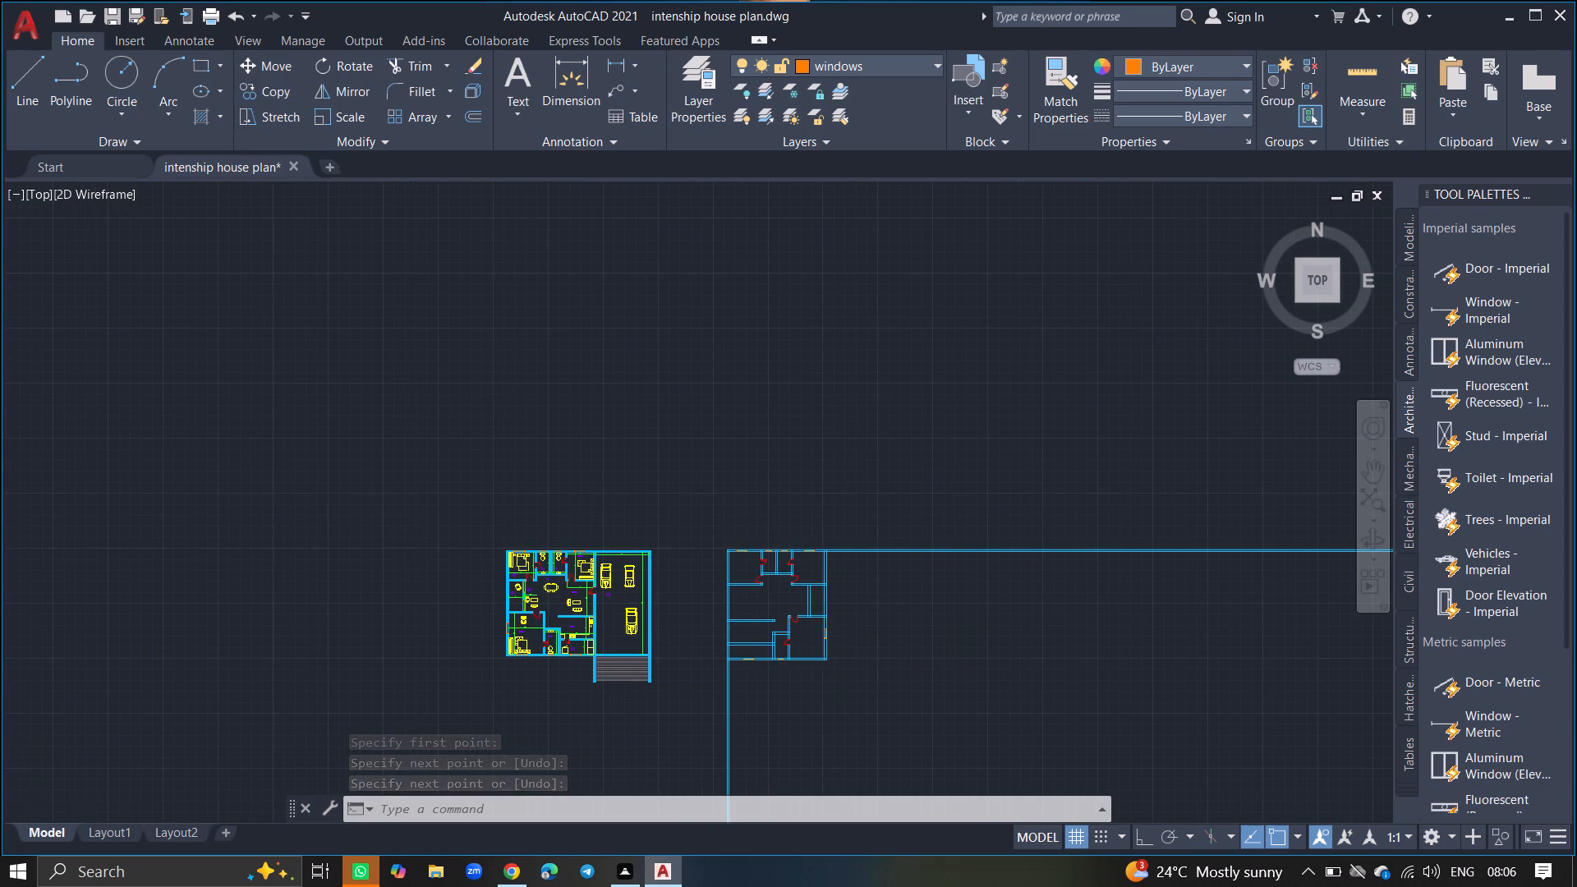
pyautogui.keyDown('ctrl'); pyautogui.scroll(8, 826, 632); pyautogui.keyUp('ctrl')
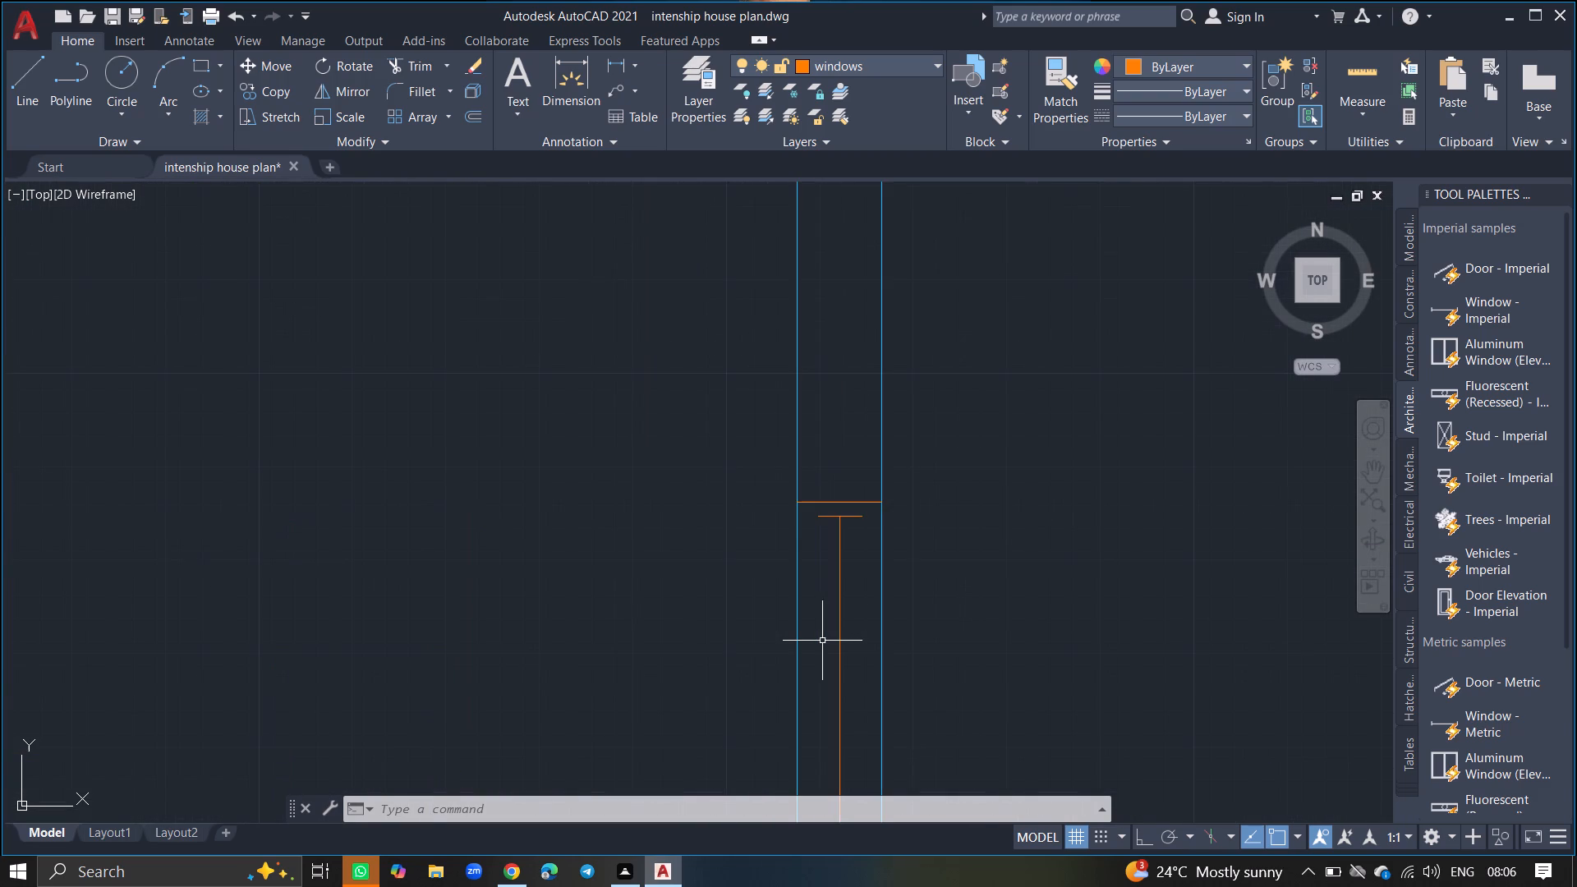
pyautogui.moveTo(838, 644); pyautogui.dragTo(731, 615)
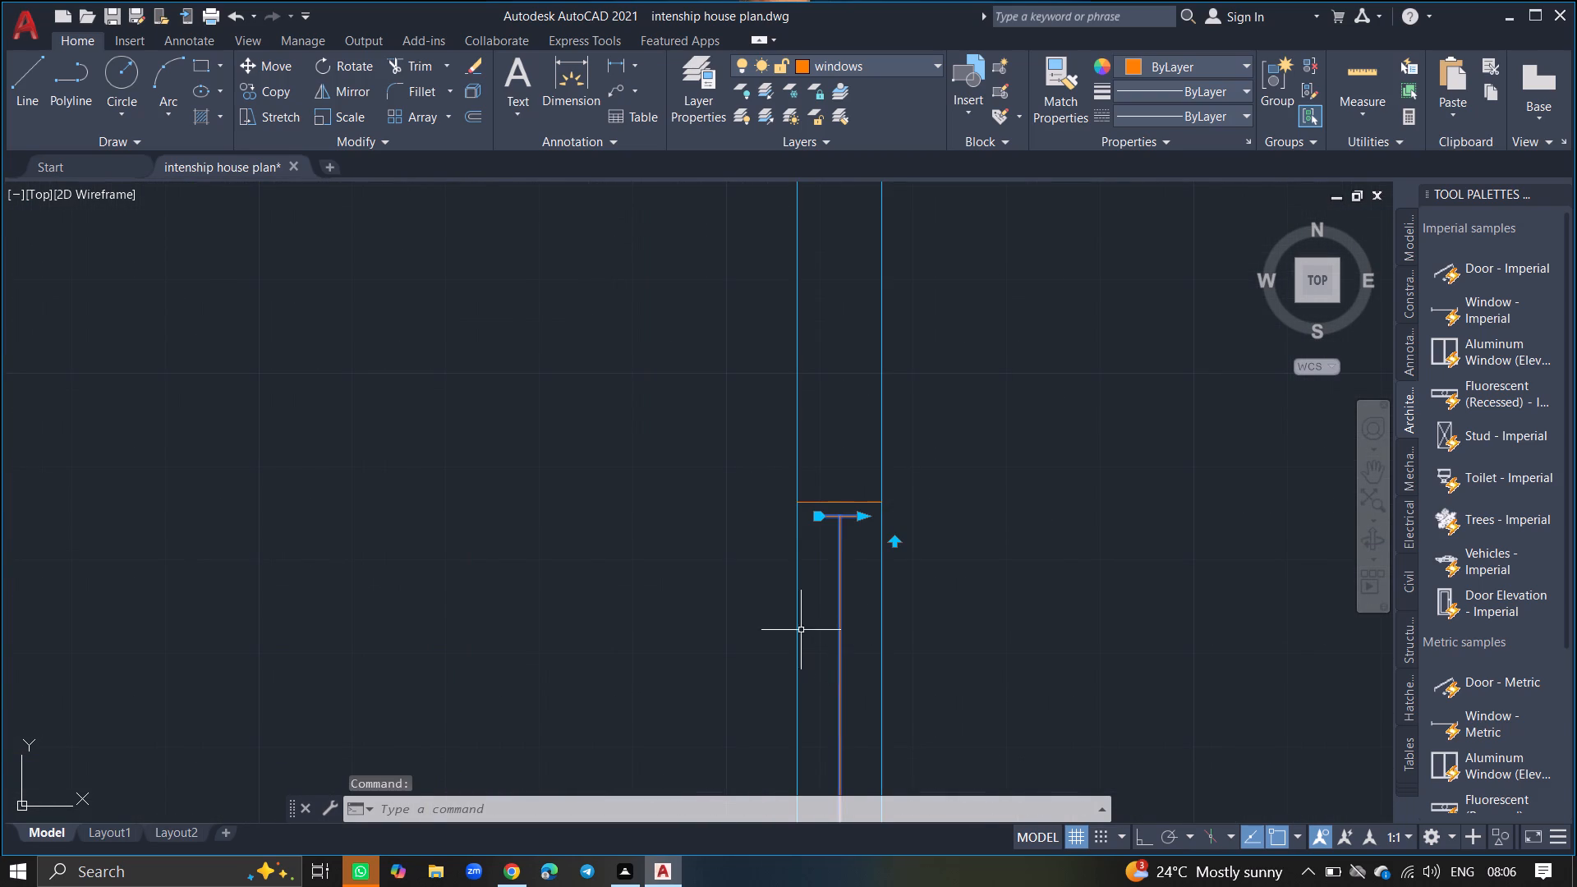
pyautogui.moveTo(731, 615); pyautogui.dragTo(724, 614)
pyautogui.write('COPY')
pyautogui.press('Return')
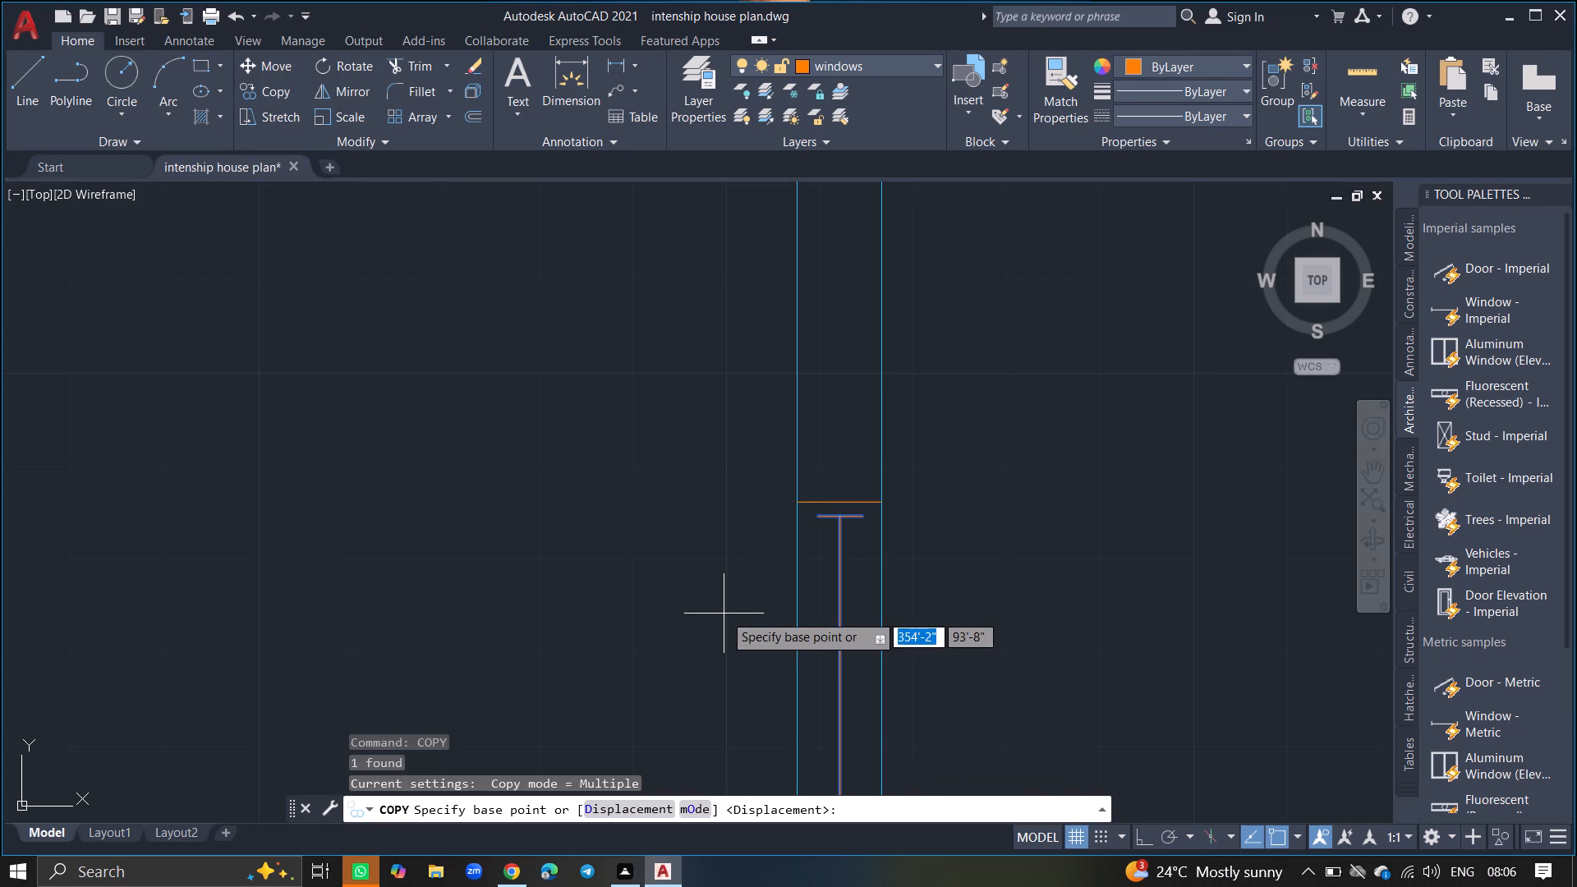
pyautogui.click(841, 680)
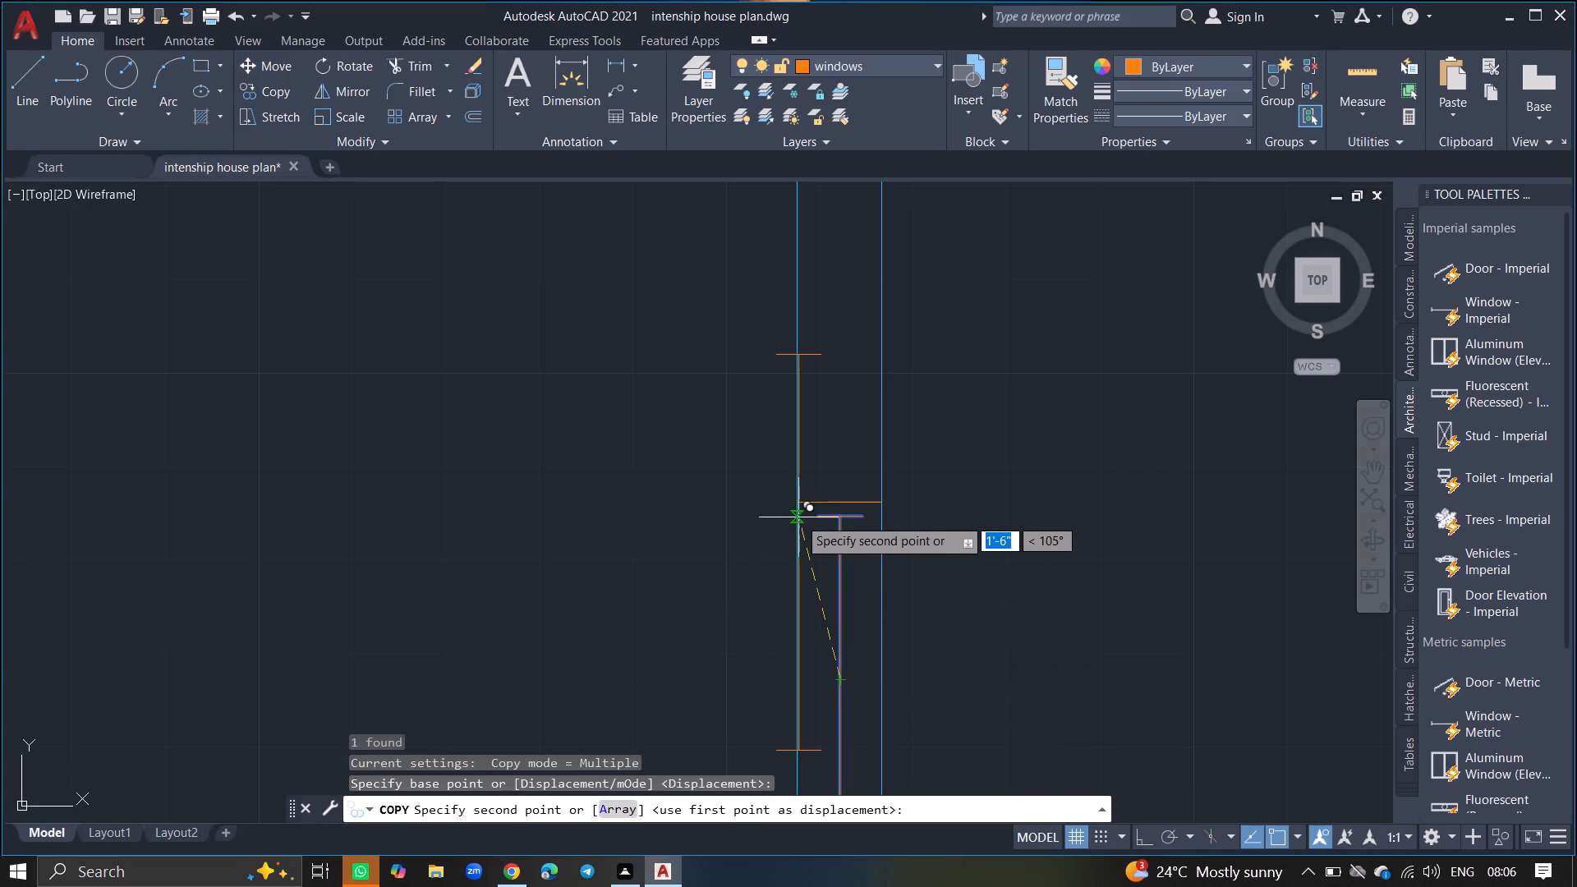
pyautogui.keyDown('ctrl'); pyautogui.scroll(-6, 798, 517); pyautogui.keyUp('ctrl')
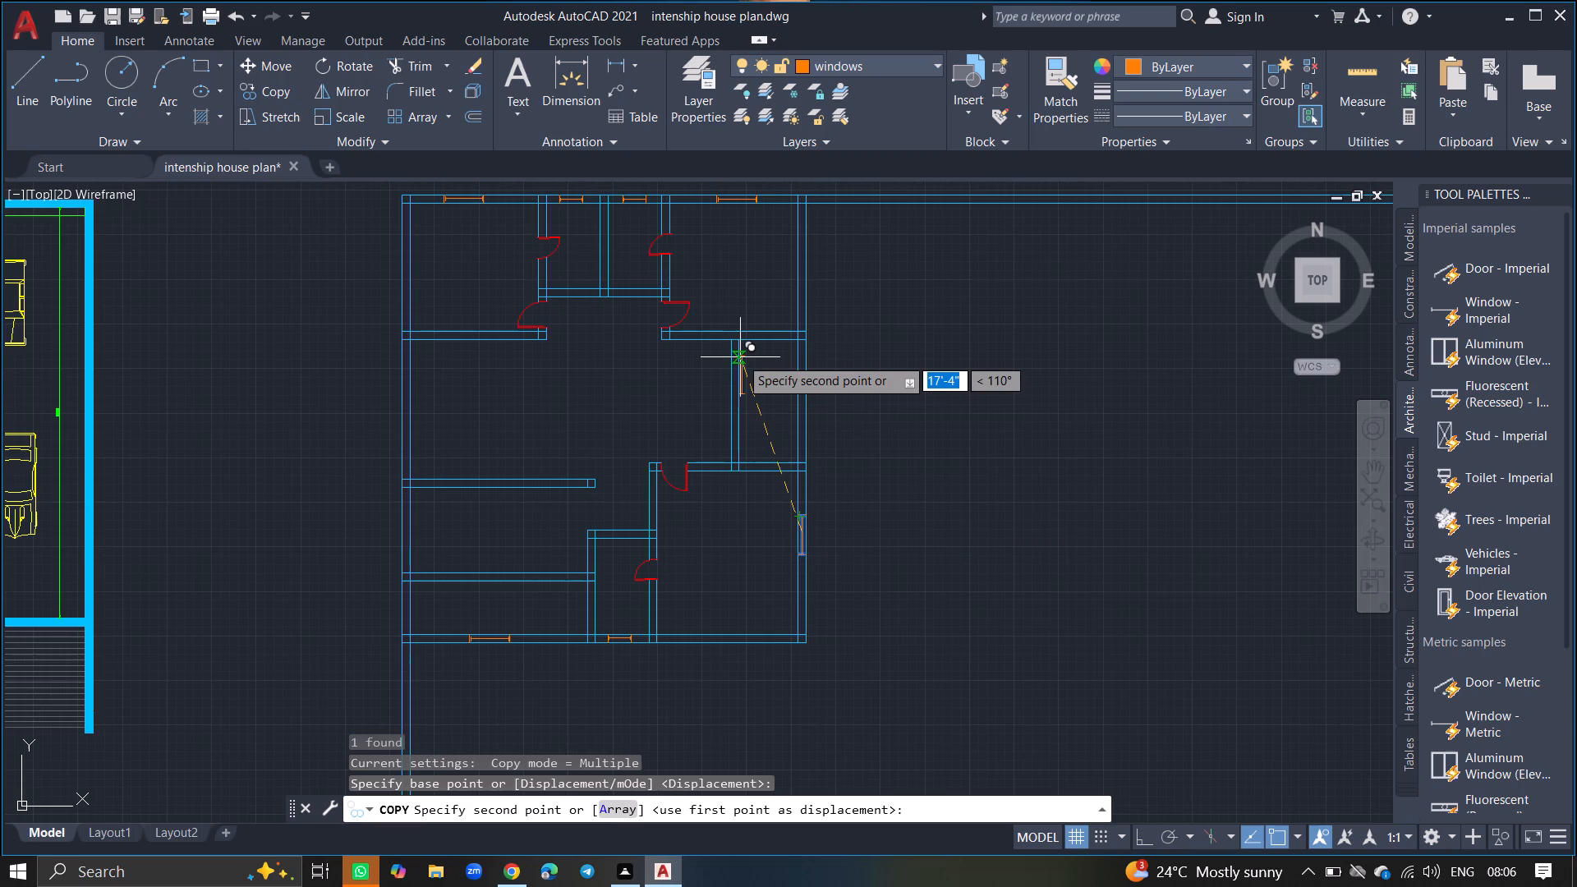
pyautogui.keyDown('ctrl'); pyautogui.scroll(5, 721, 357); pyautogui.keyUp('ctrl')
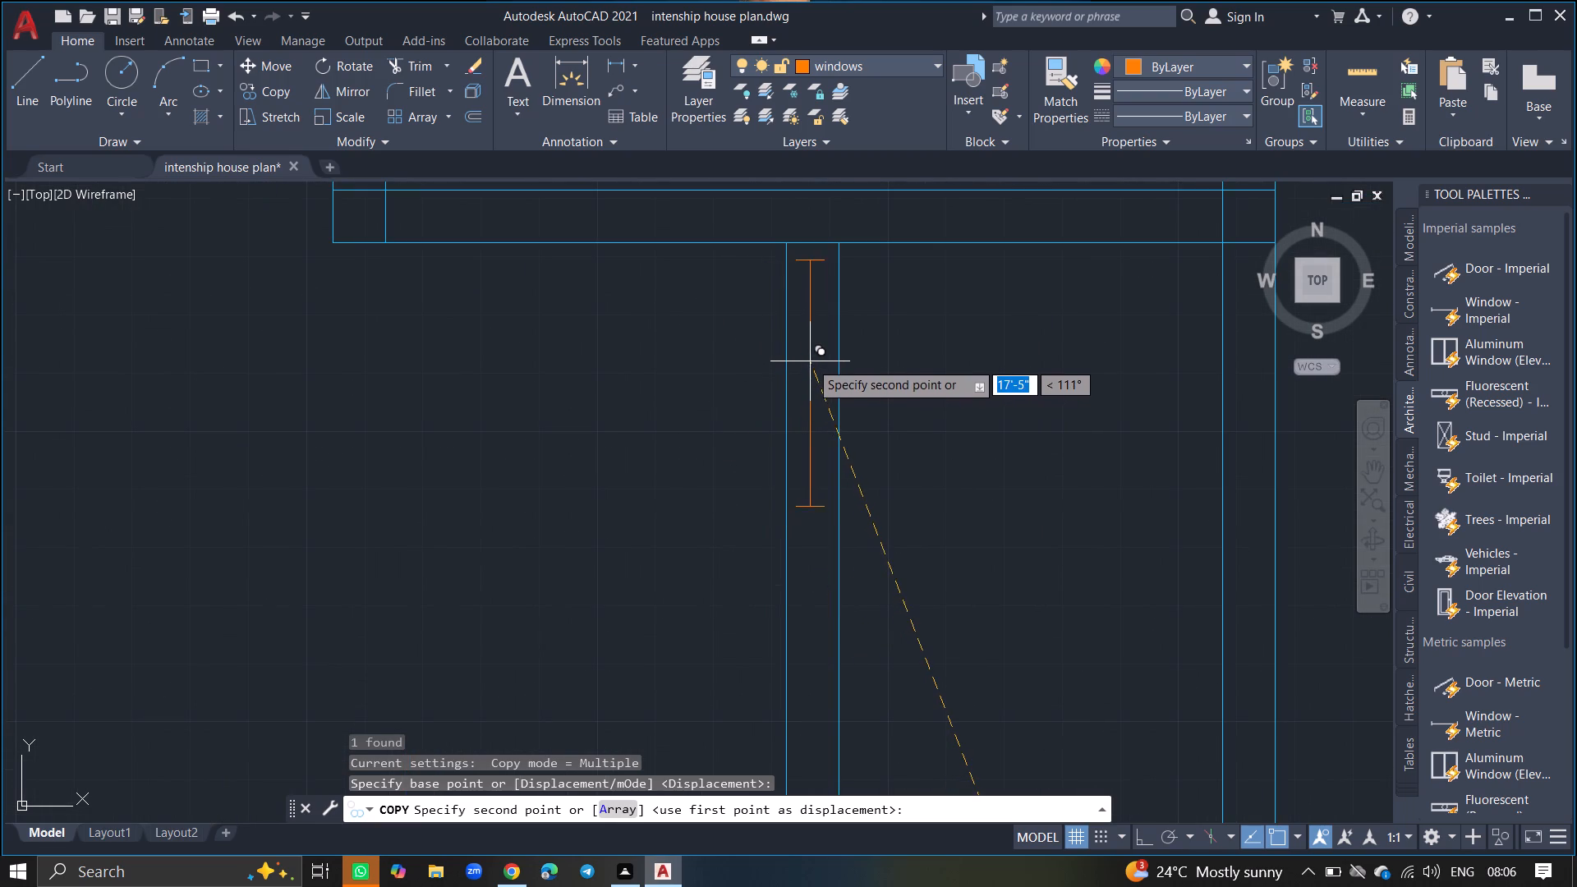
pyautogui.click(812, 355)
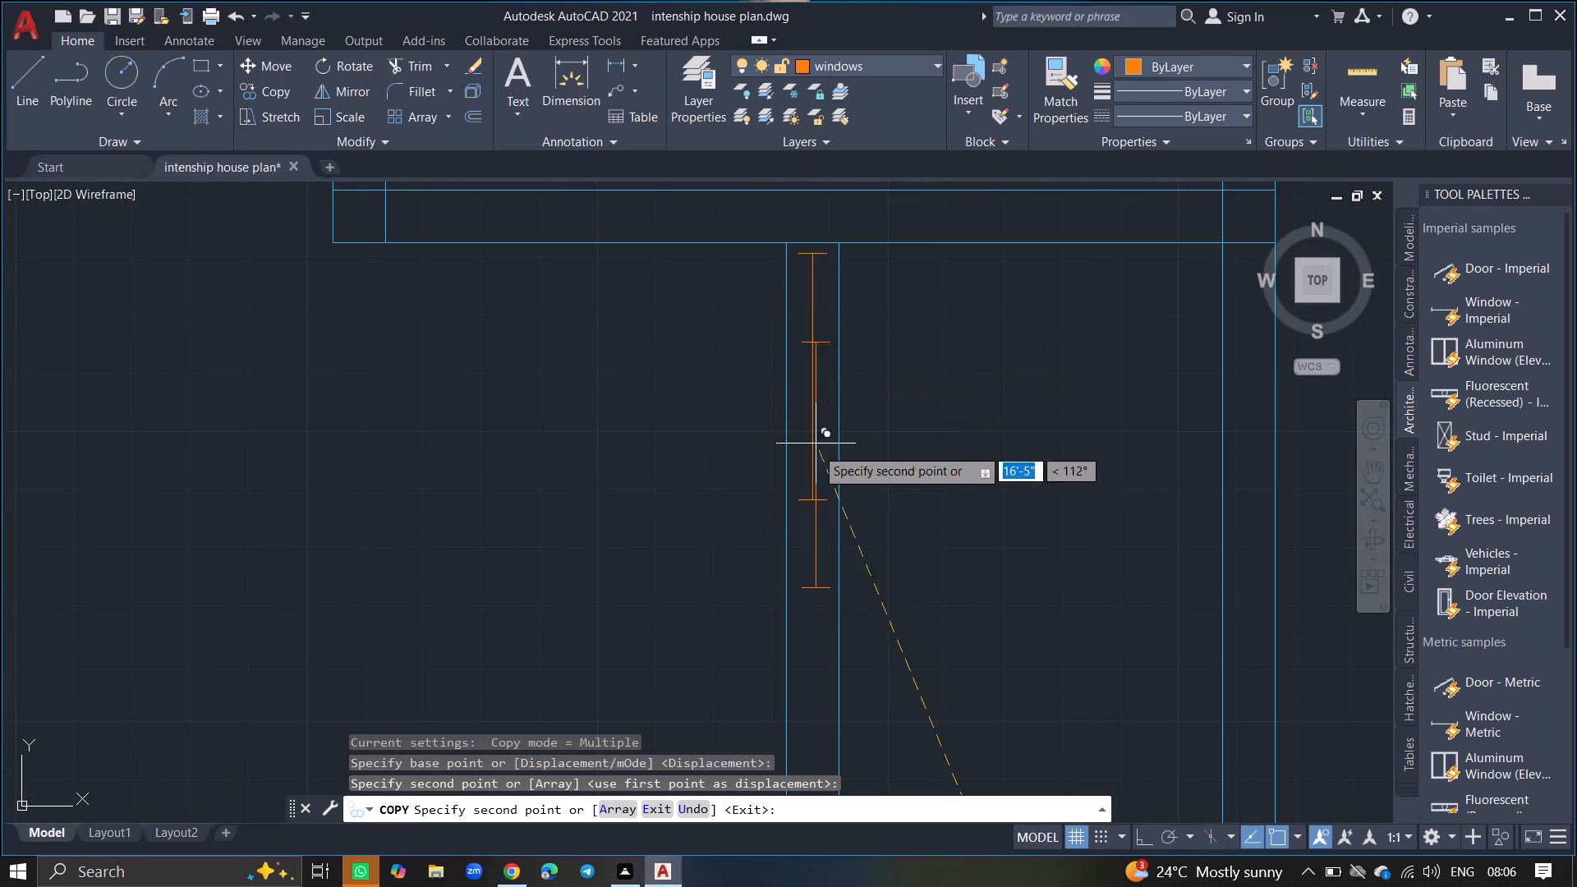
# Place a second copy of the vertical window in the lower part of the same short interior wall, between the wall lines.
pyautogui.keyDown('ctrl'); pyautogui.scroll(-4, 813, 493); pyautogui.keyUp('ctrl')
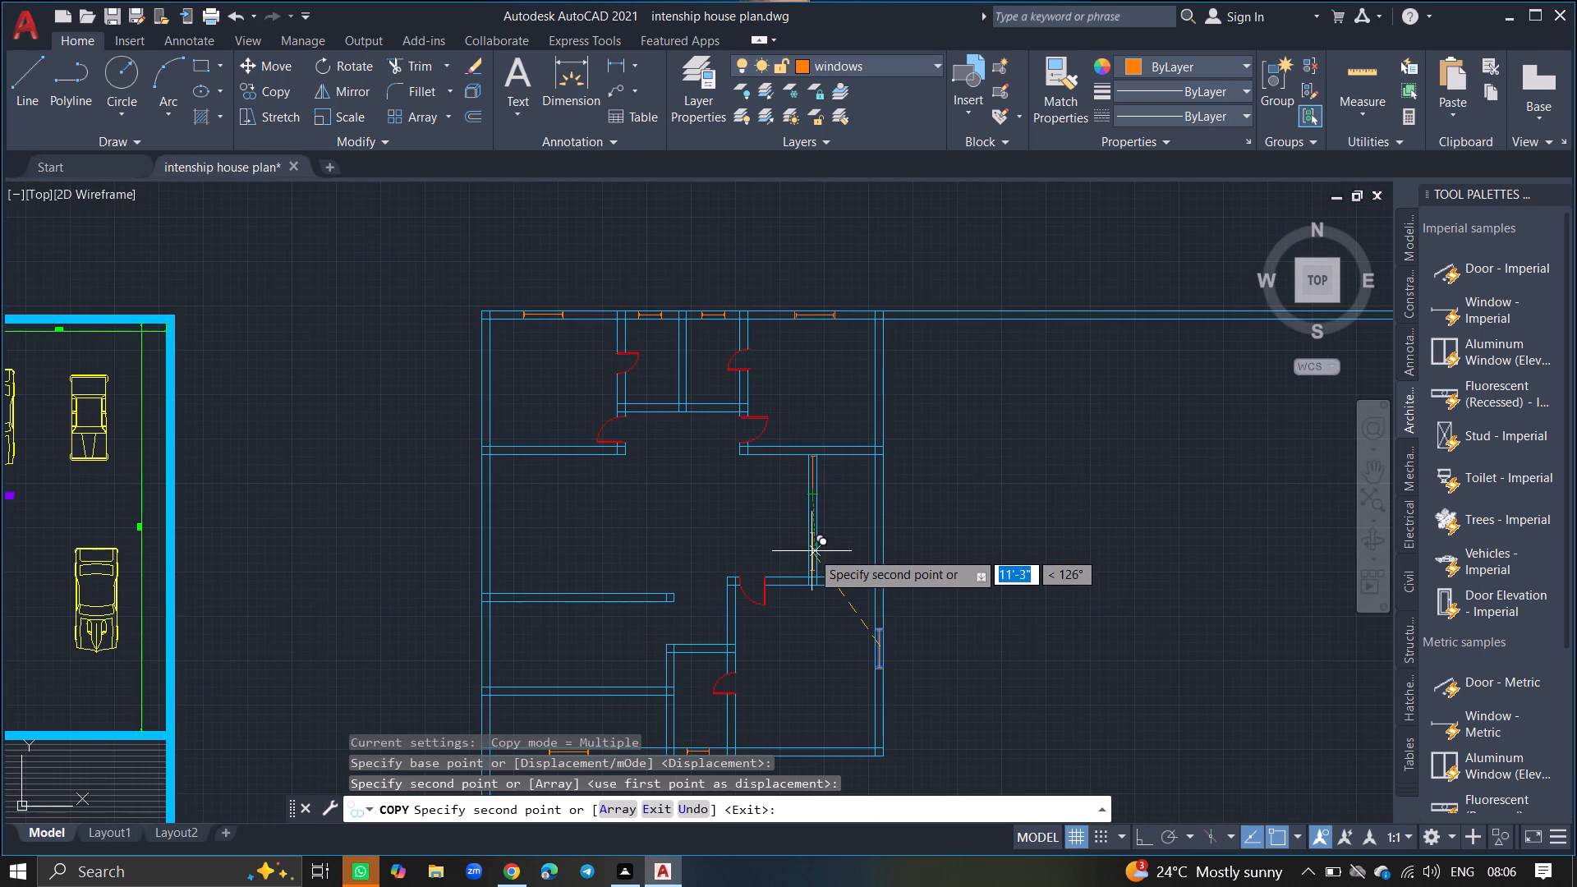
pyautogui.keyDown('ctrl'); pyautogui.scroll(6, 811, 553); pyautogui.keyUp('ctrl')
pyautogui.keyDown('ctrl'); pyautogui.scroll(-1, 818, 539); pyautogui.keyUp('ctrl')
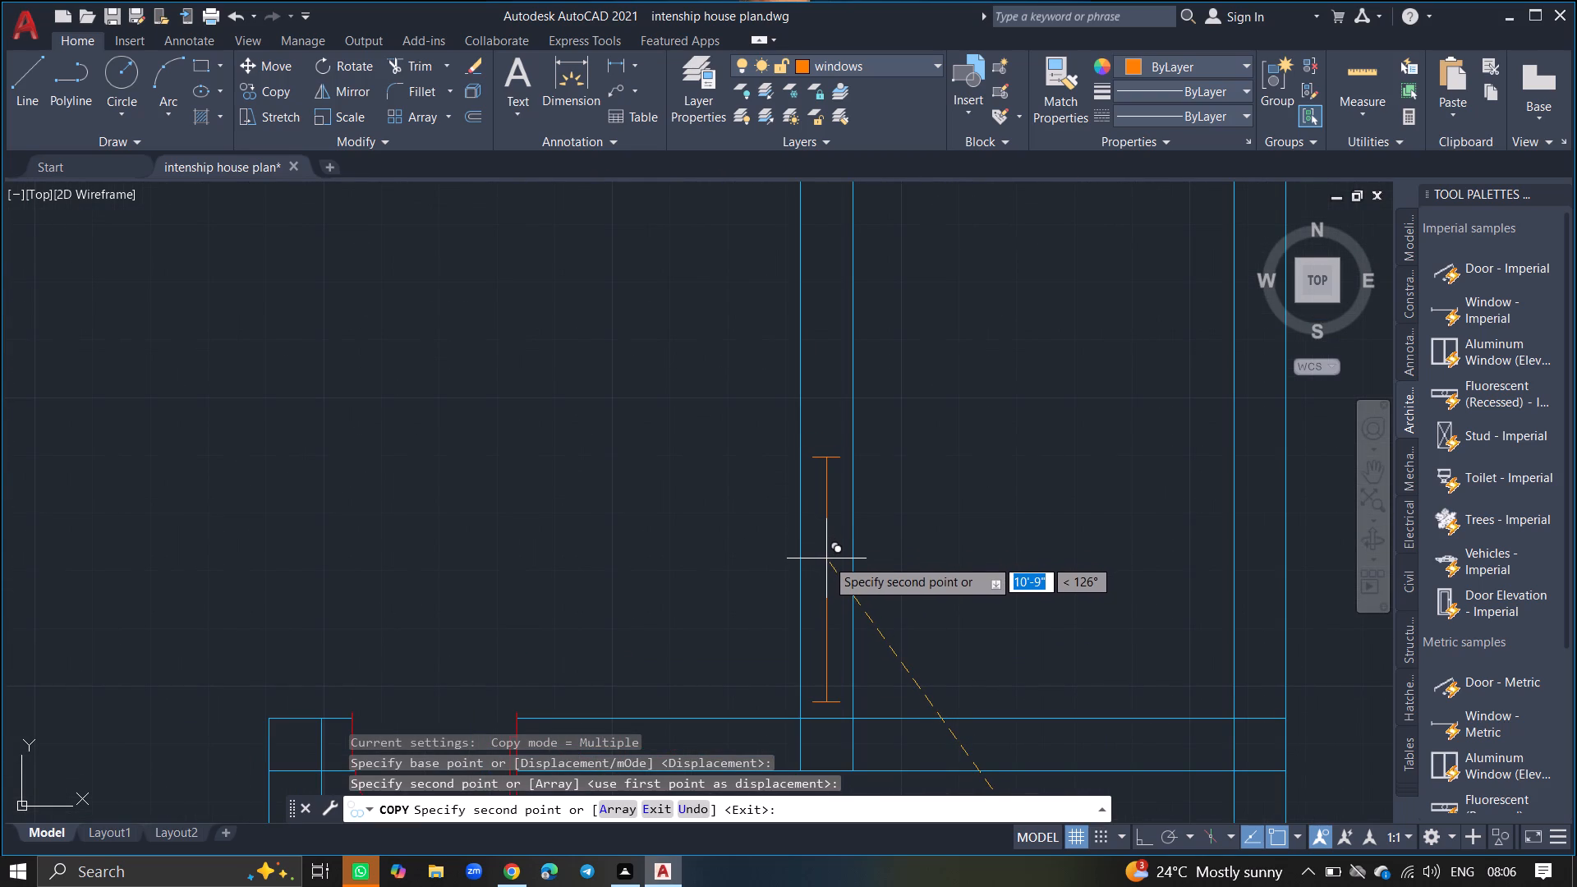
pyautogui.click(826, 558)
pyautogui.press('Return')
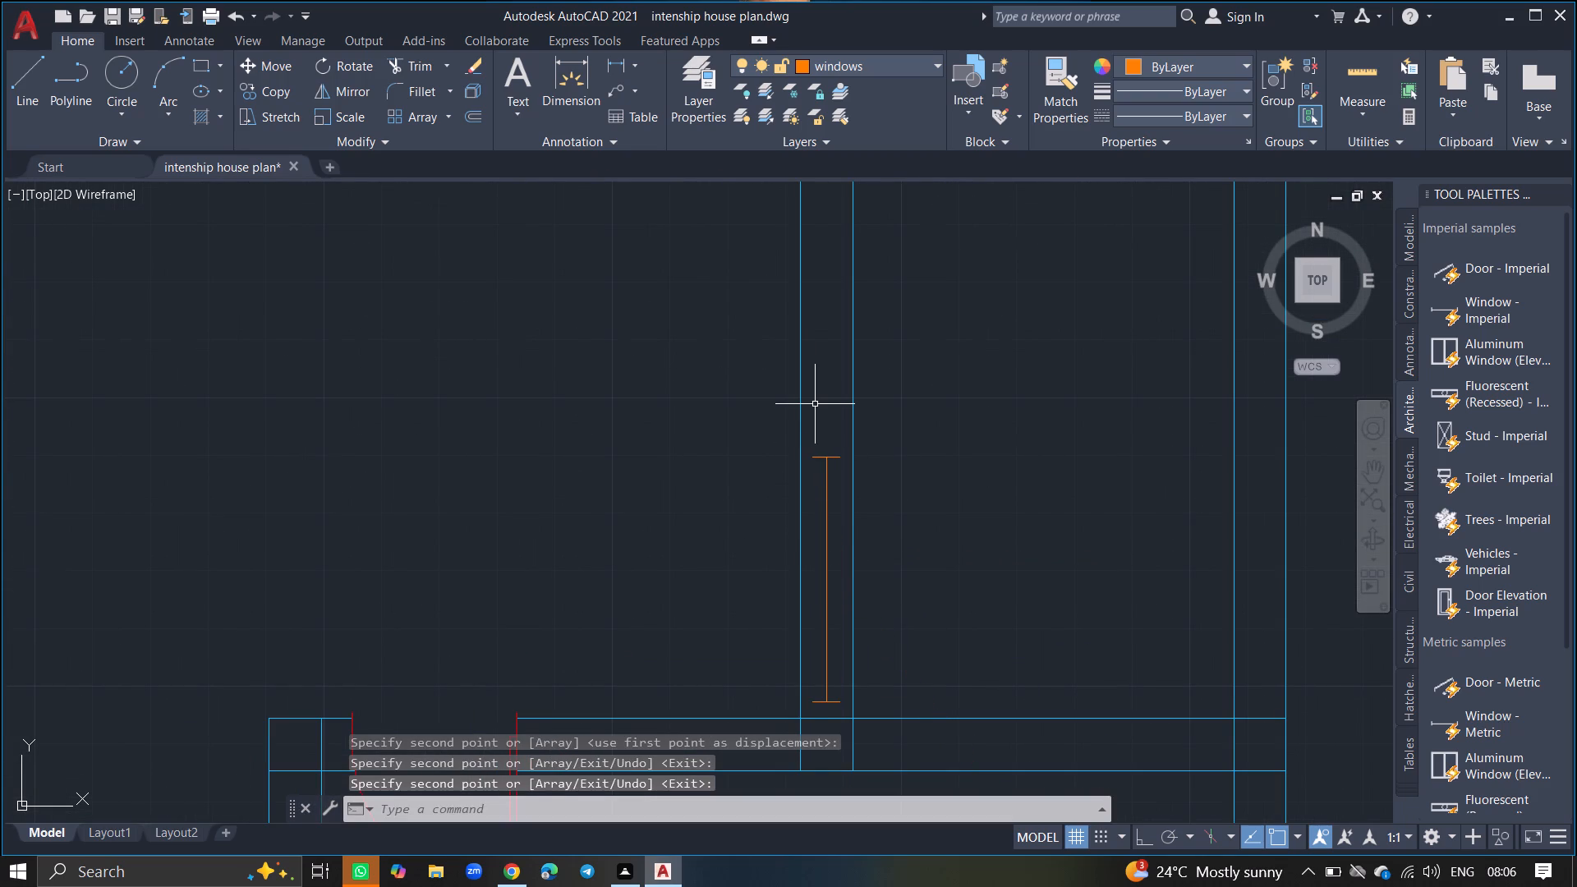
# Draw a 9" jamb line across the short interior wall just above the upper end of its lower window.
pyautogui.press('l')
pyautogui.press('Return')
pyautogui.keyDown('ctrl'); pyautogui.scroll(2, 815, 404); pyautogui.keyUp('ctrl')
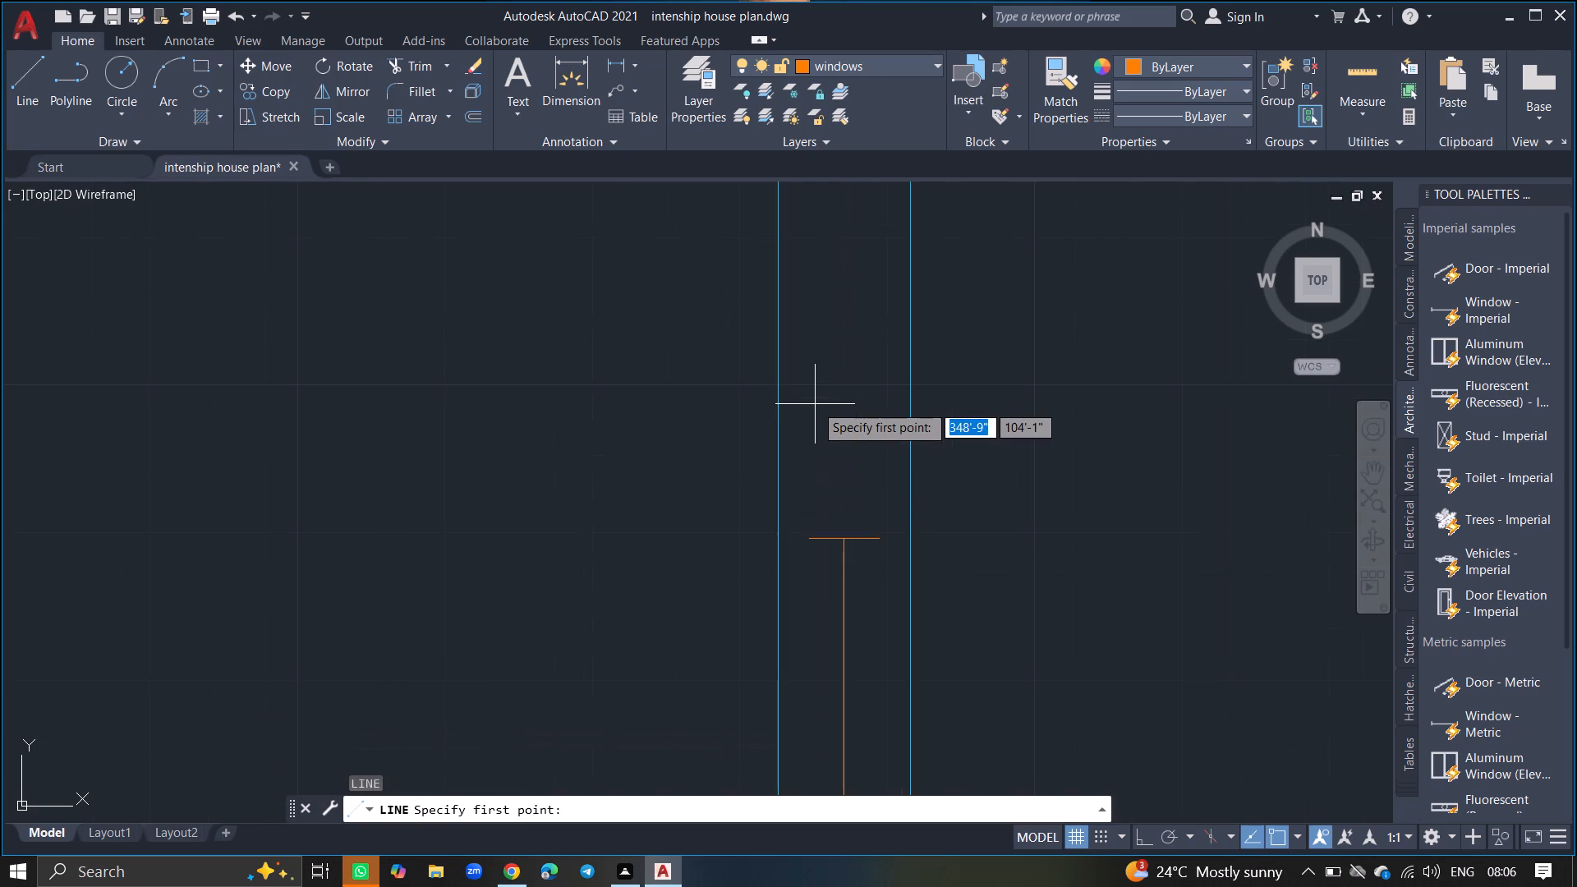
pyautogui.click(908, 503)
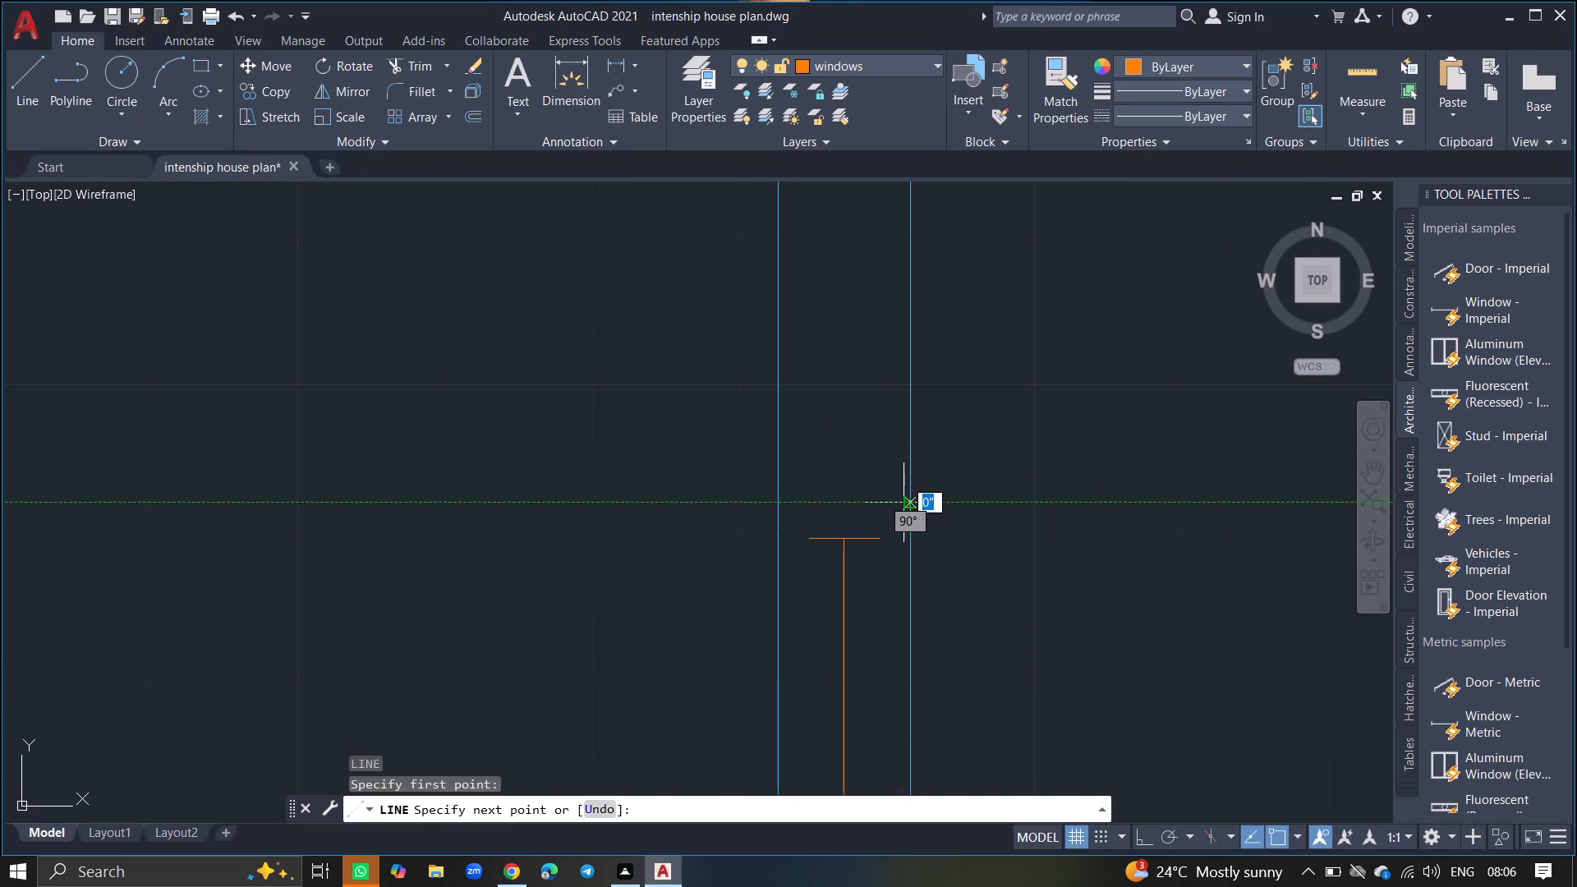
pyautogui.click(780, 506)
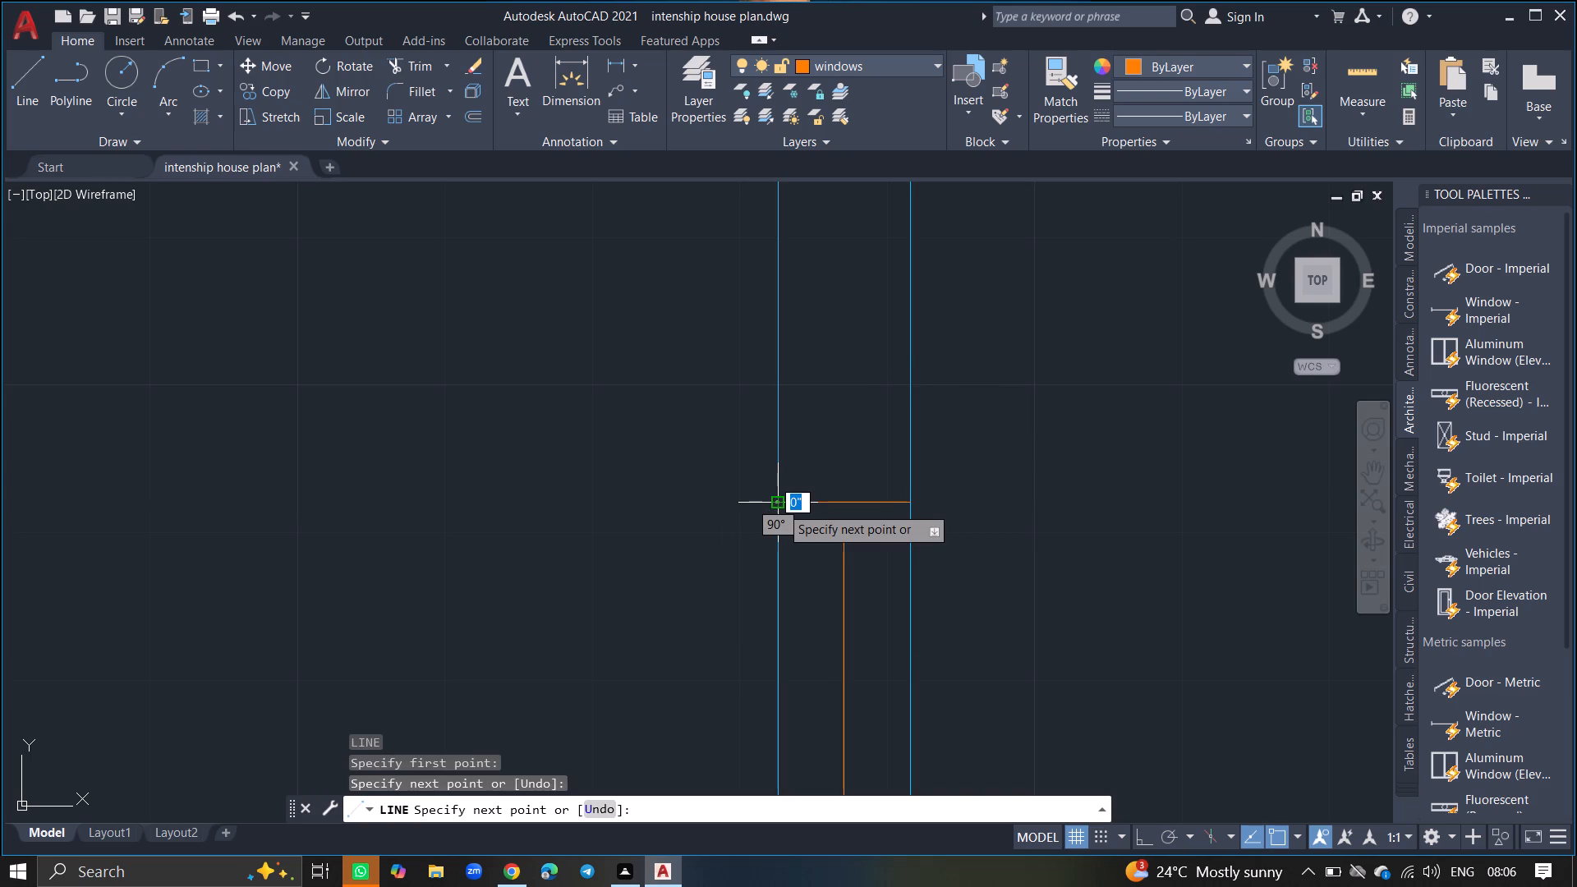
pyautogui.press('Return')
# Draw a 9" jamb line across the short interior wall just below the lower end of its upper window.
pyautogui.keyDown('ctrl'); pyautogui.scroll(-3, 780, 506); pyautogui.keyUp('ctrl')
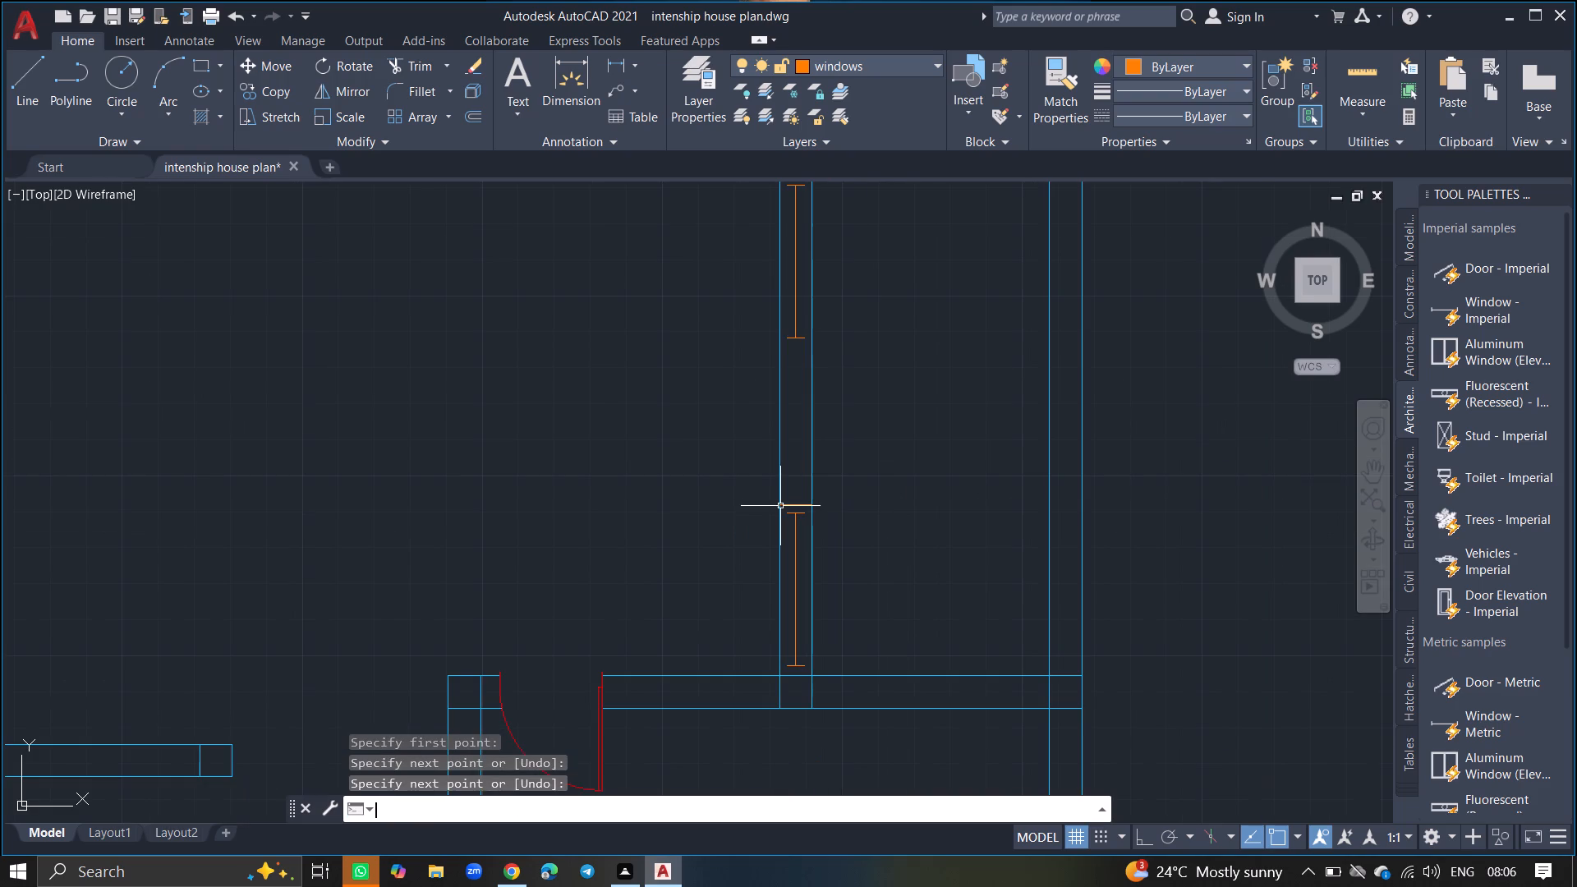
pyautogui.keyDown('ctrl'); pyautogui.scroll(3, 796, 348); pyautogui.keyUp('ctrl')
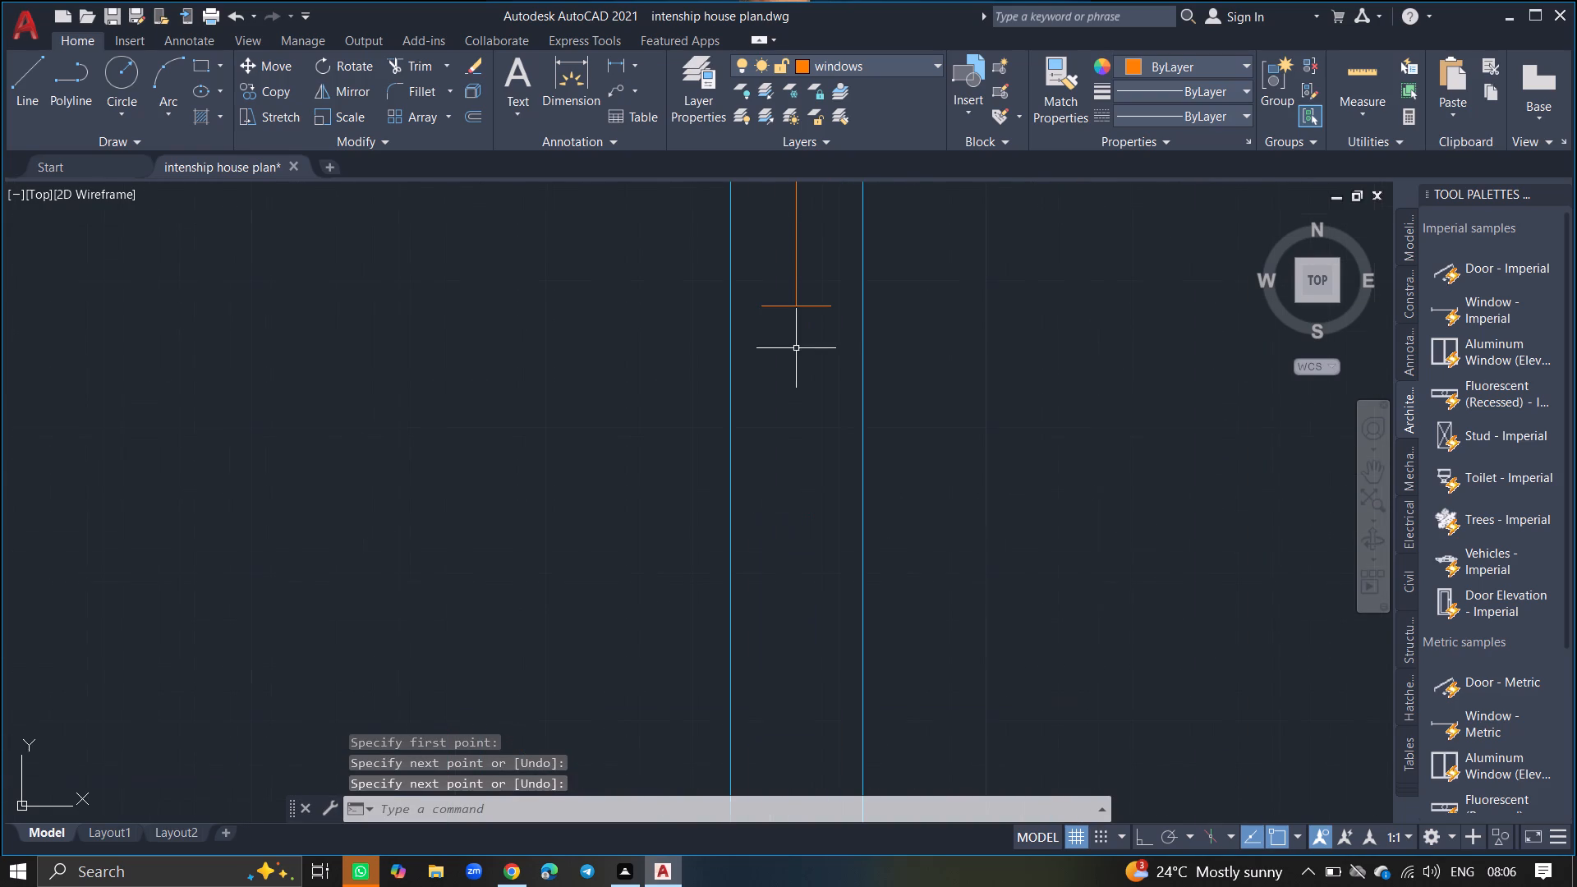
pyautogui.keyDown('ctrl'); pyautogui.scroll(4, 756, 306); pyautogui.keyUp('ctrl')
pyautogui.keyDown('ctrl'); pyautogui.scroll(-3, 706, 371); pyautogui.keyUp('ctrl')
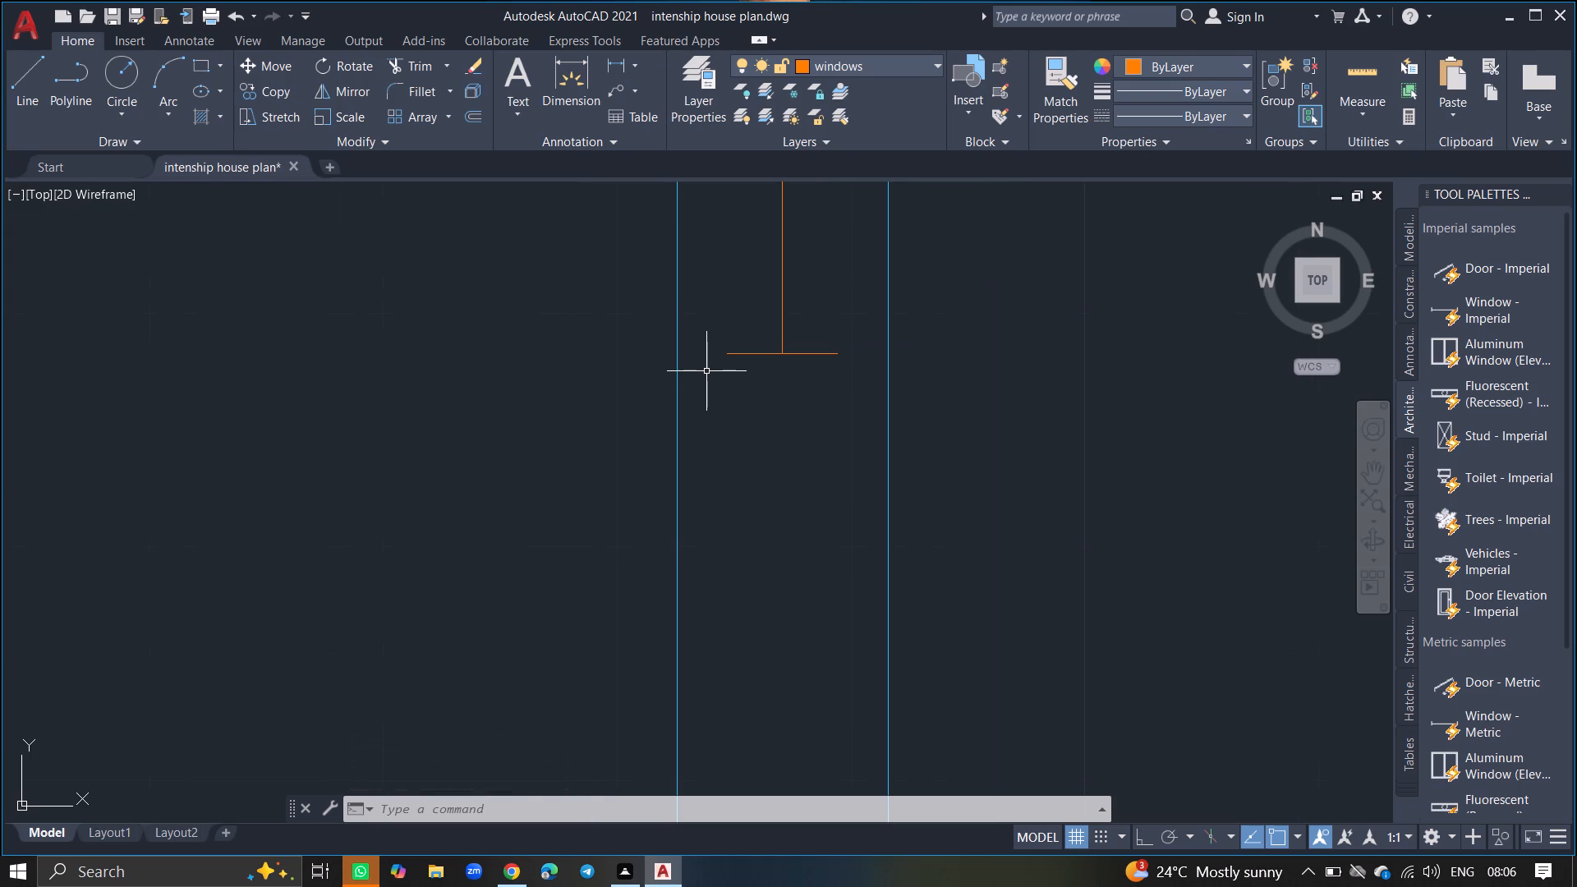
pyautogui.press('l')
pyautogui.press('Return')
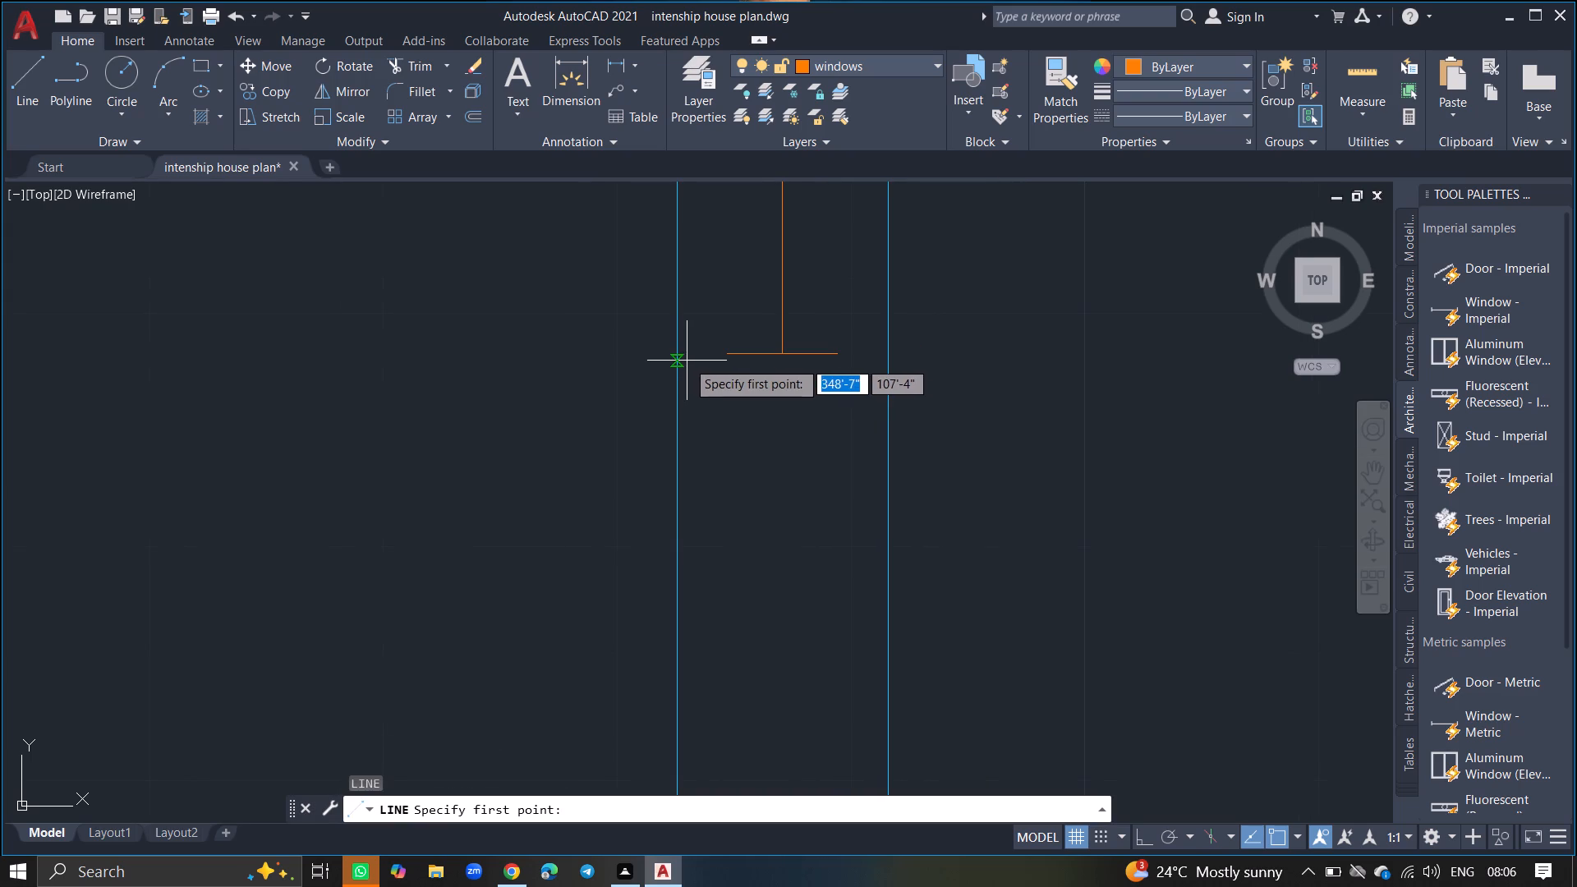
pyautogui.click(677, 364)
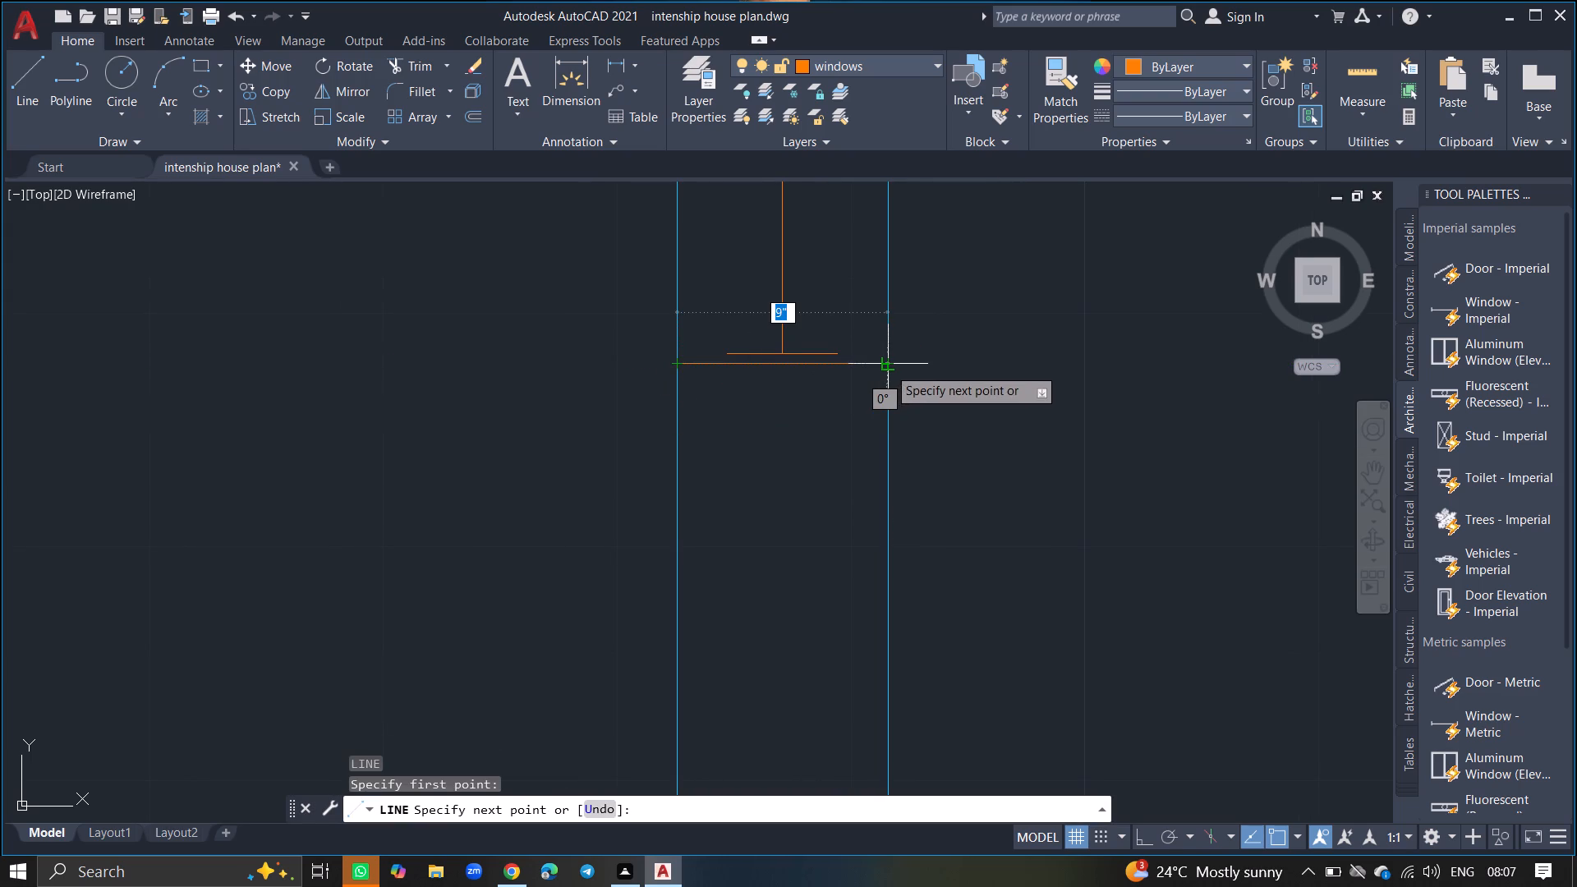
pyautogui.click(888, 367)
pyautogui.press('Return')
# Close the Tool Palettes to enlarge the drawing area.
pyautogui.keyDown('ctrl'); pyautogui.scroll(-3, 888, 367); pyautogui.keyUp('ctrl')
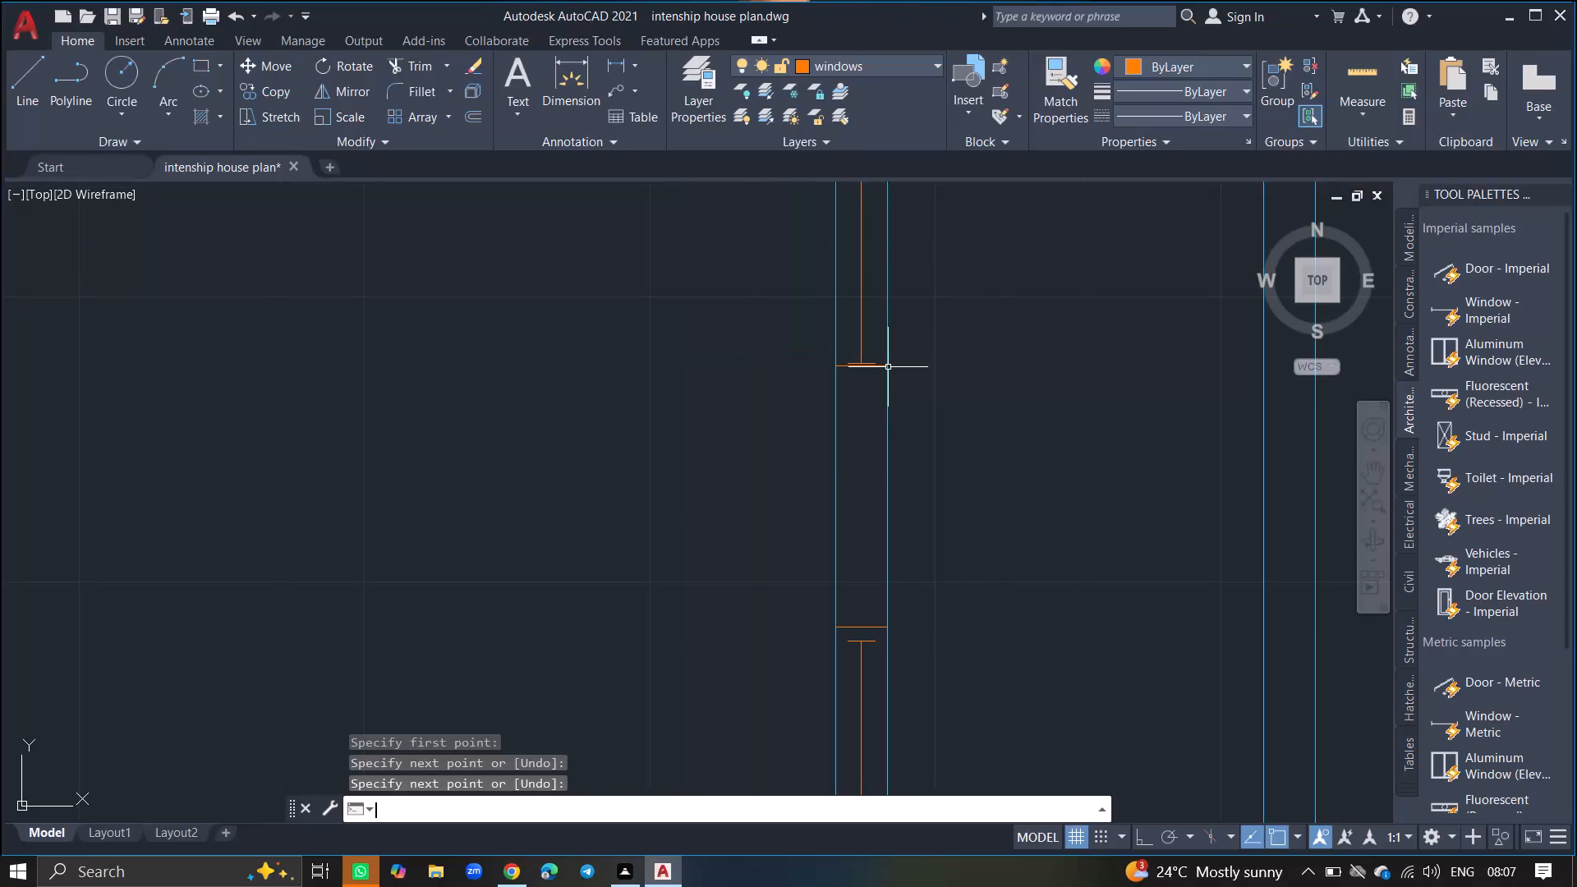
pyautogui.keyDown('ctrl'); pyautogui.scroll(-4, 847, 472); pyautogui.keyUp('ctrl')
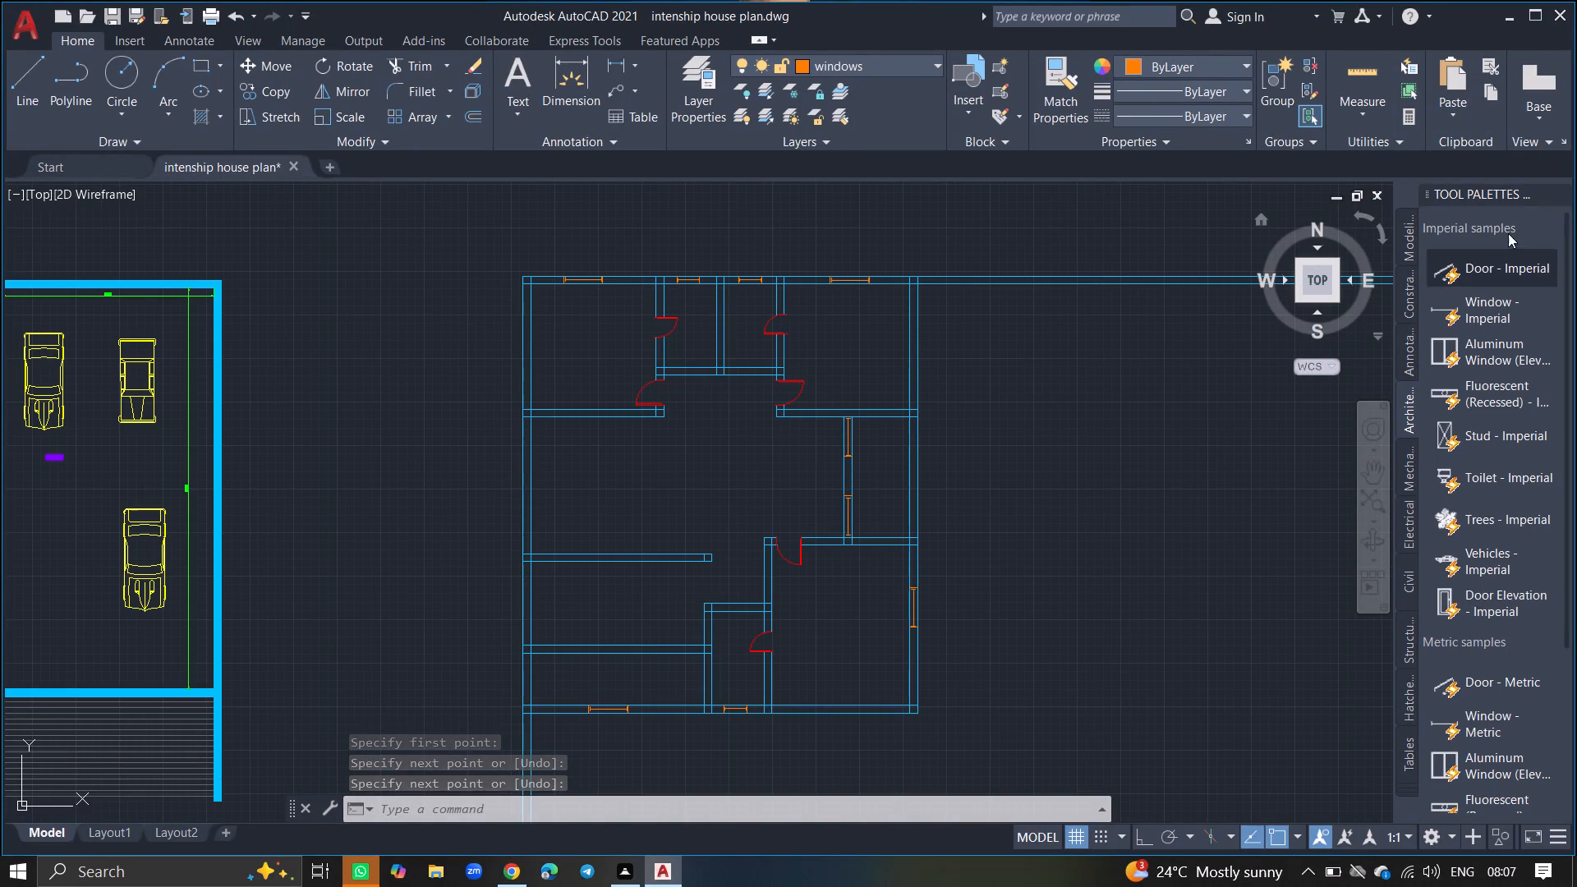
pyautogui.click(1560, 191)
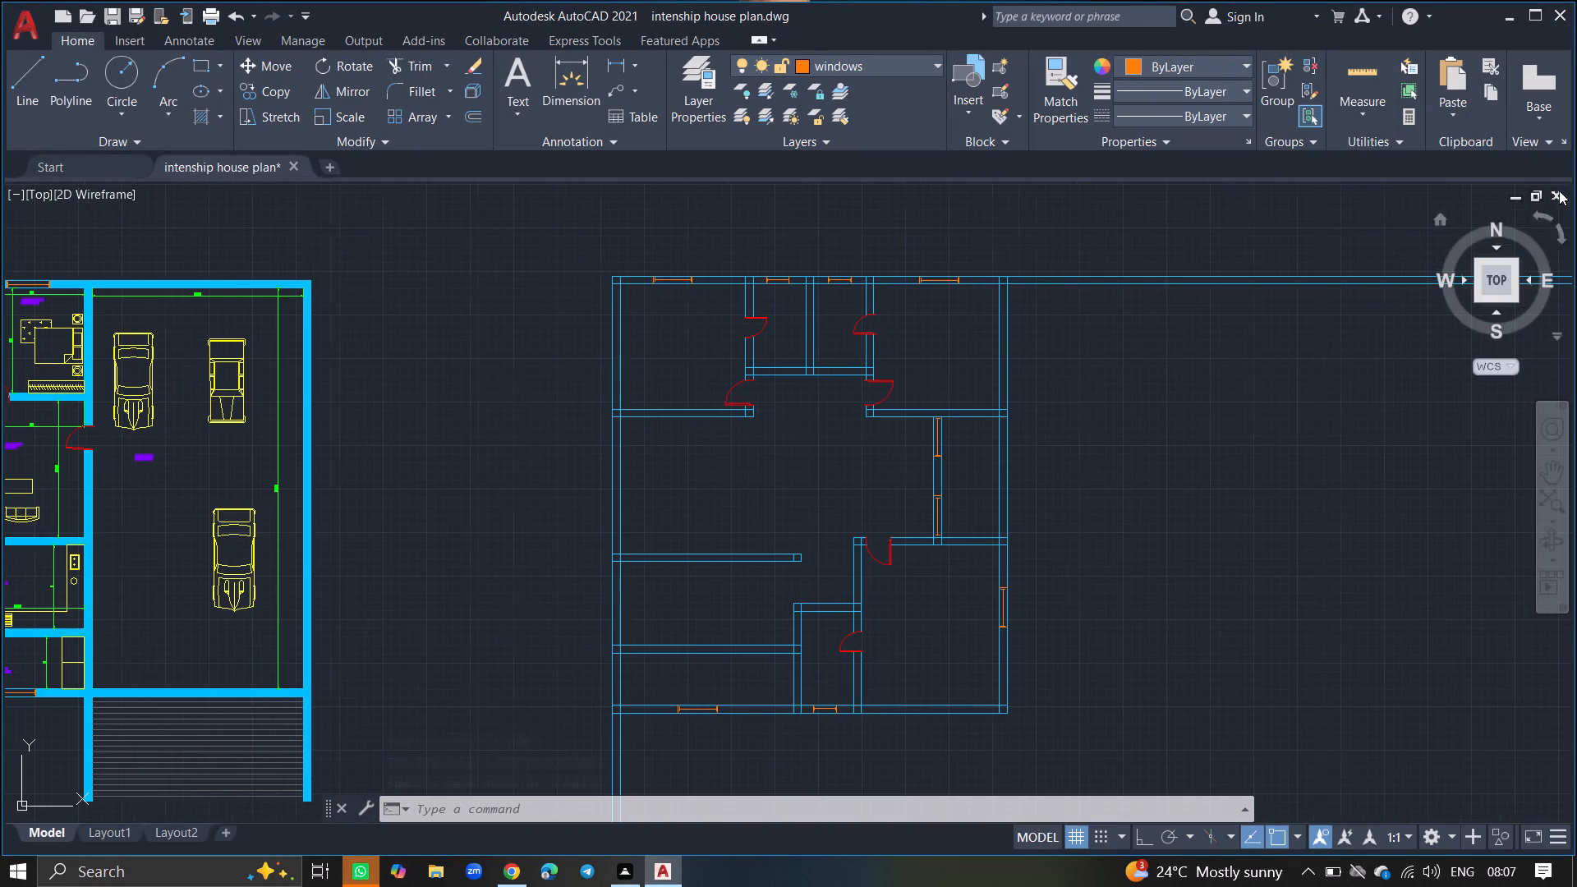
# Make the walls layer the current layer.
pyautogui.click(711, 117)
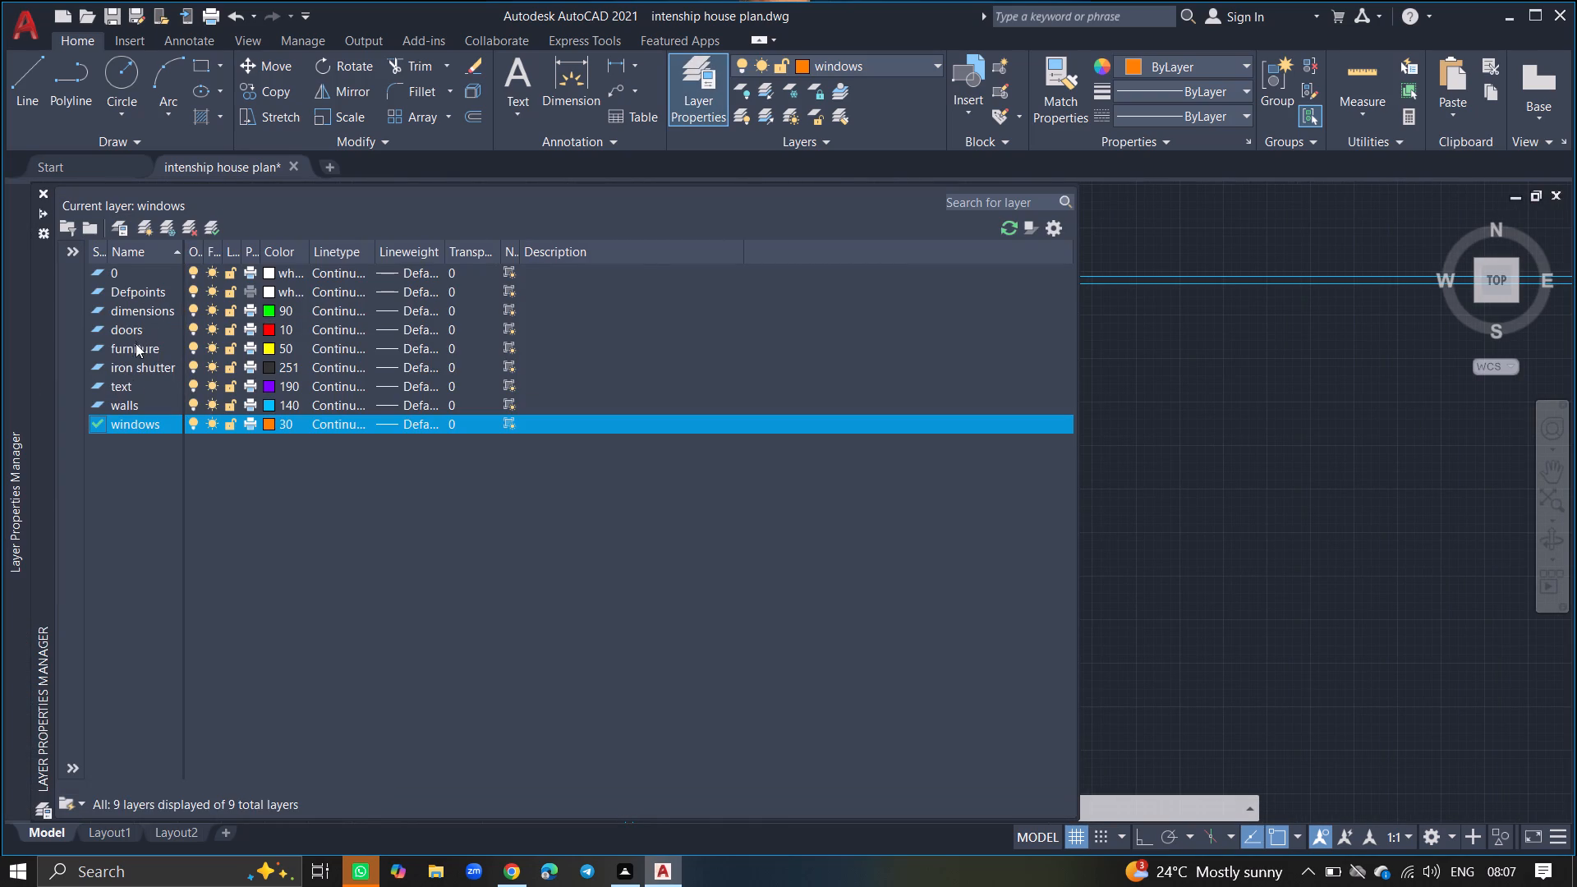
pyautogui.doubleClick(122, 402)
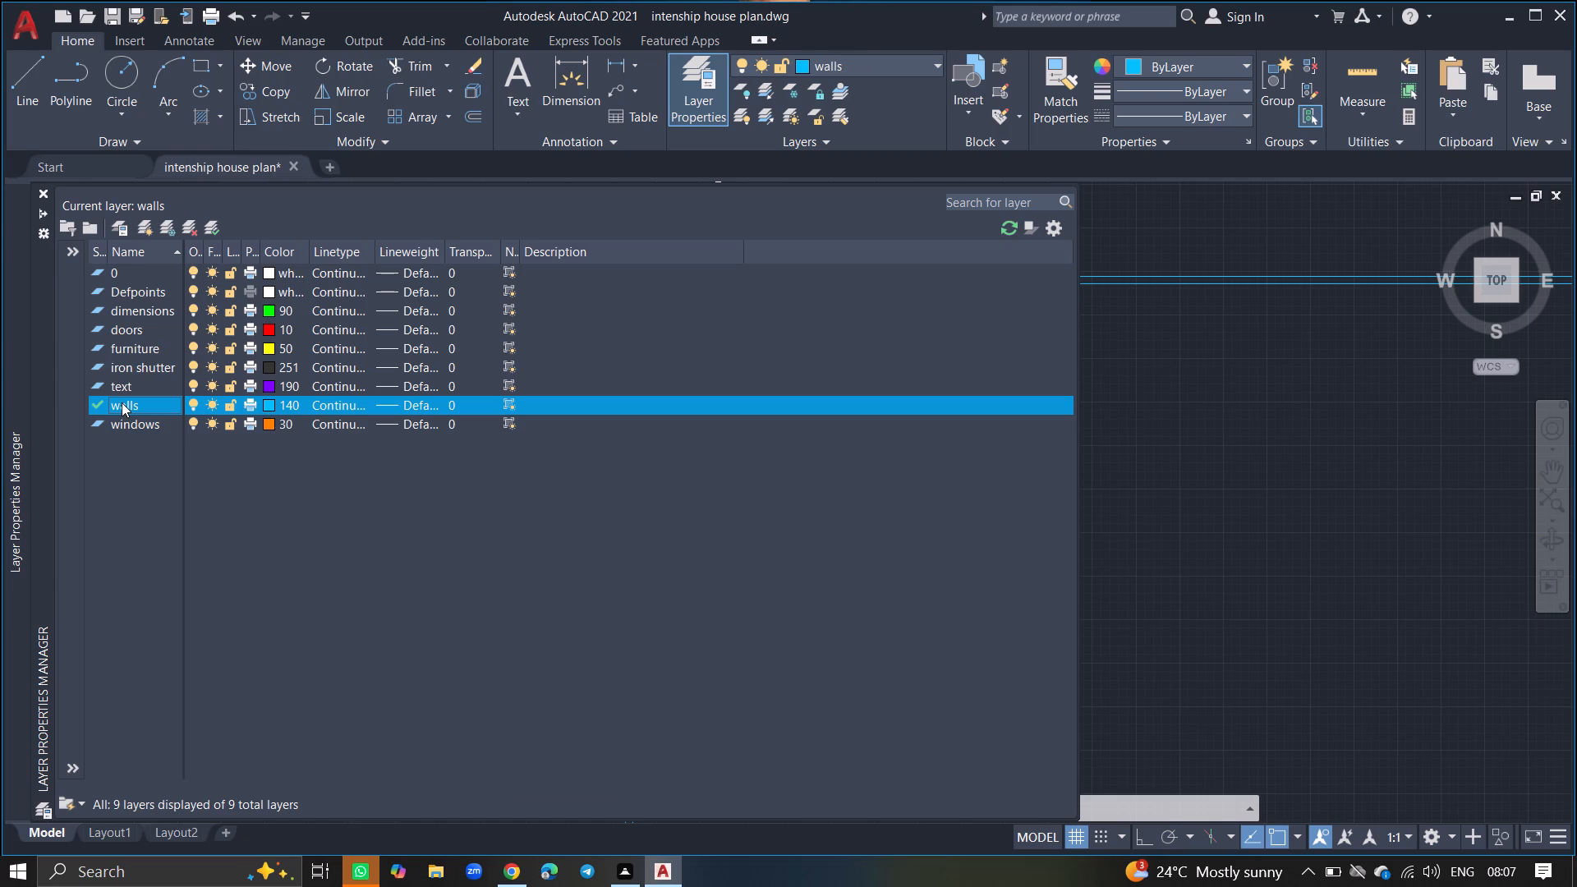
pyautogui.click(39, 191)
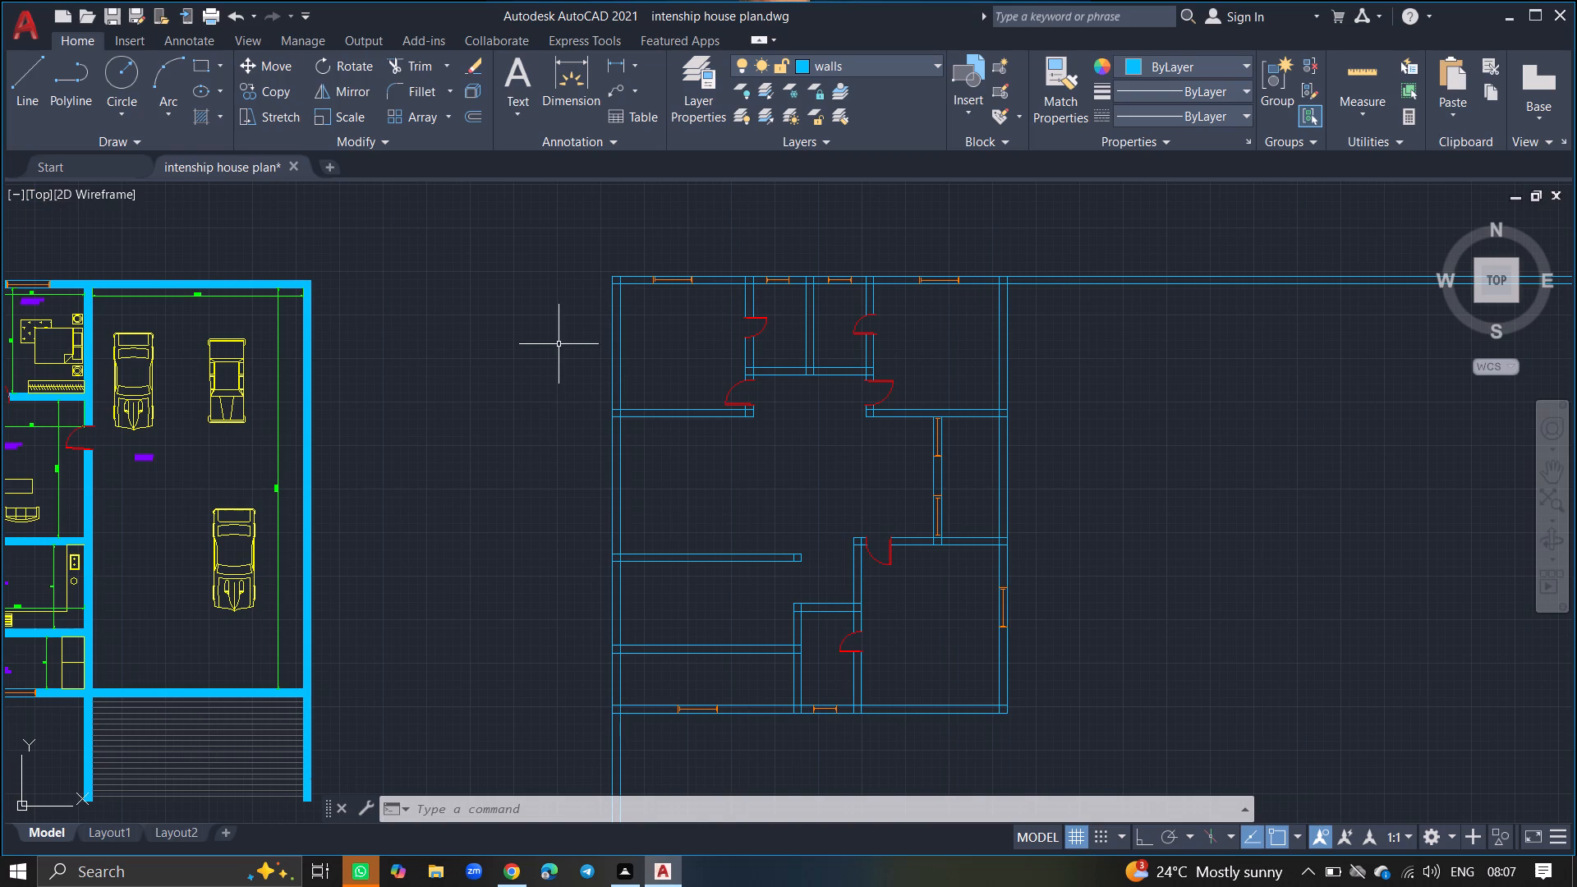
# Copy the door at the upper-left room's lower corner to the empty space outside the plan's left exterior wall.
pyautogui.moveTo(732, 390); pyautogui.dragTo(691, 469)
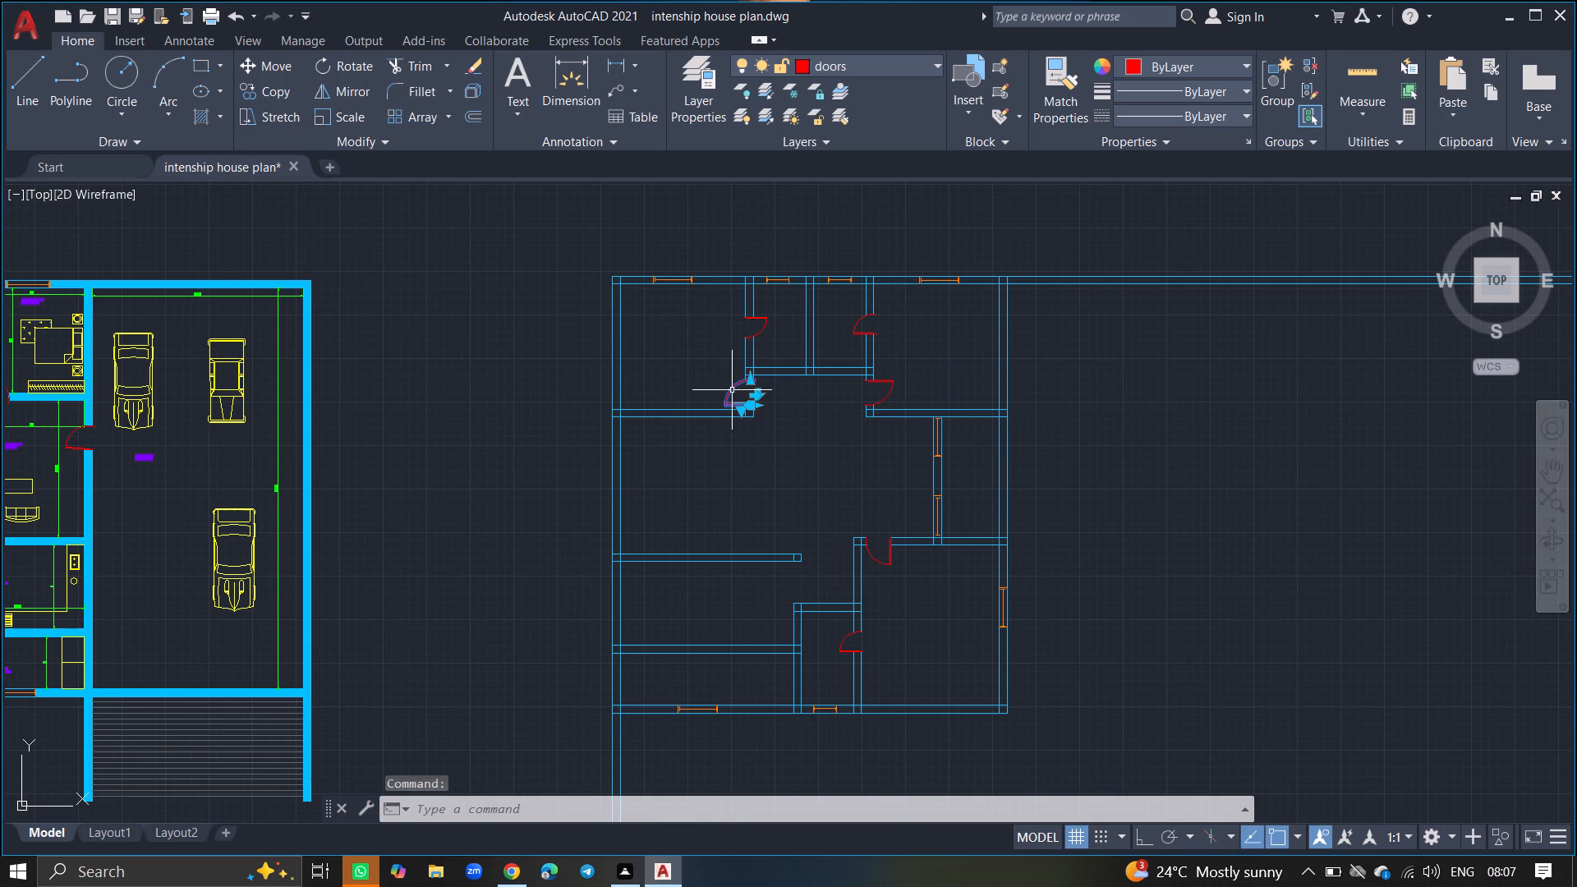
pyautogui.moveTo(691, 469); pyautogui.dragTo(673, 499)
pyautogui.write('COPY')
pyautogui.press('Return')
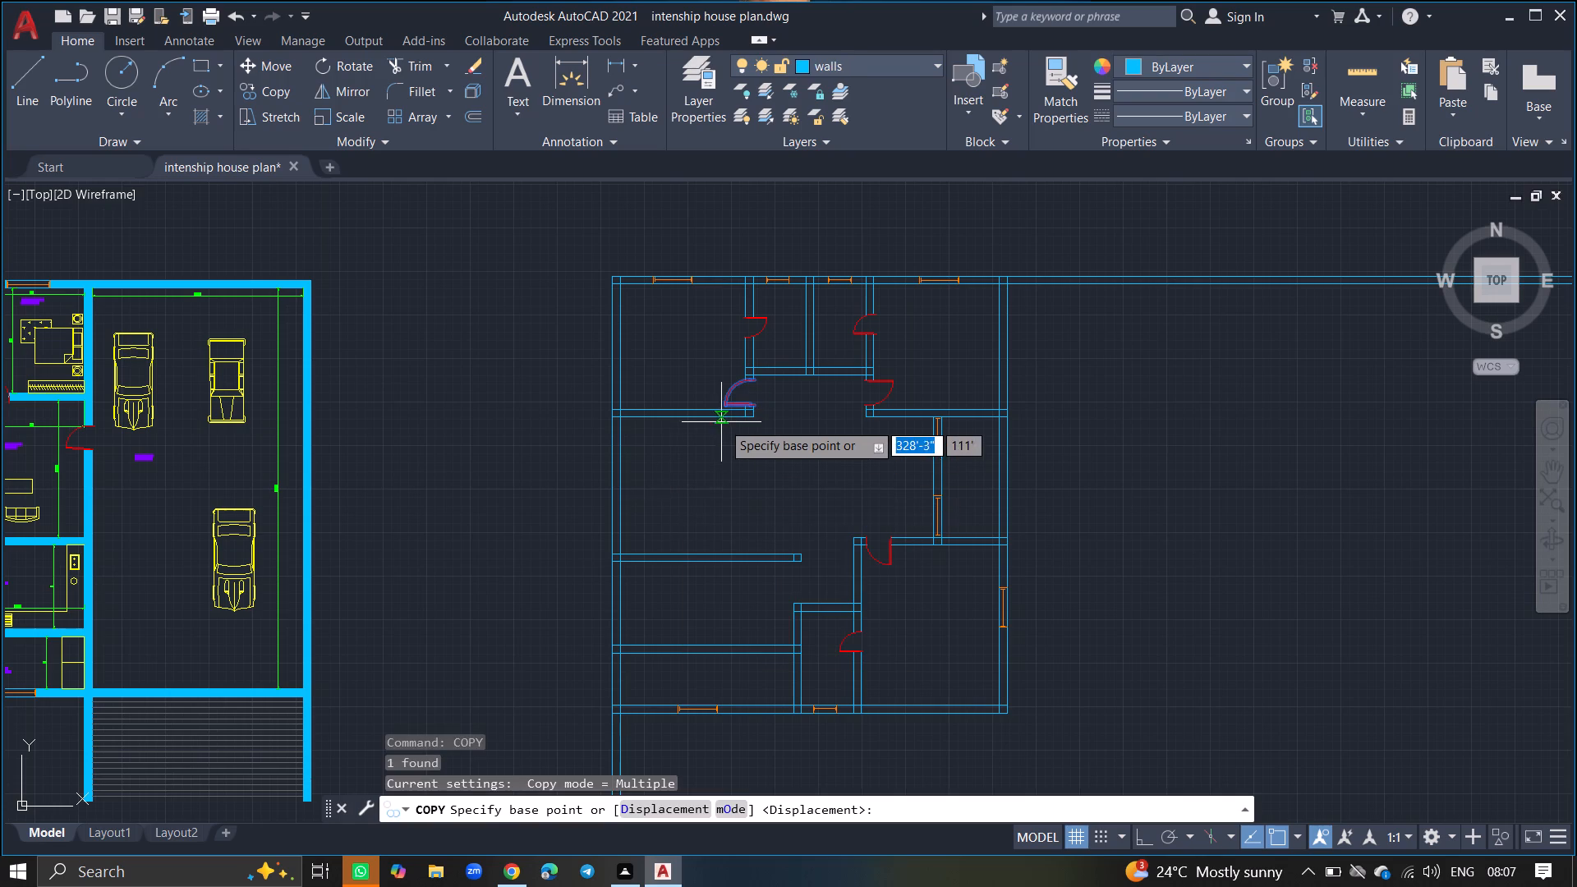
pyautogui.click(724, 405)
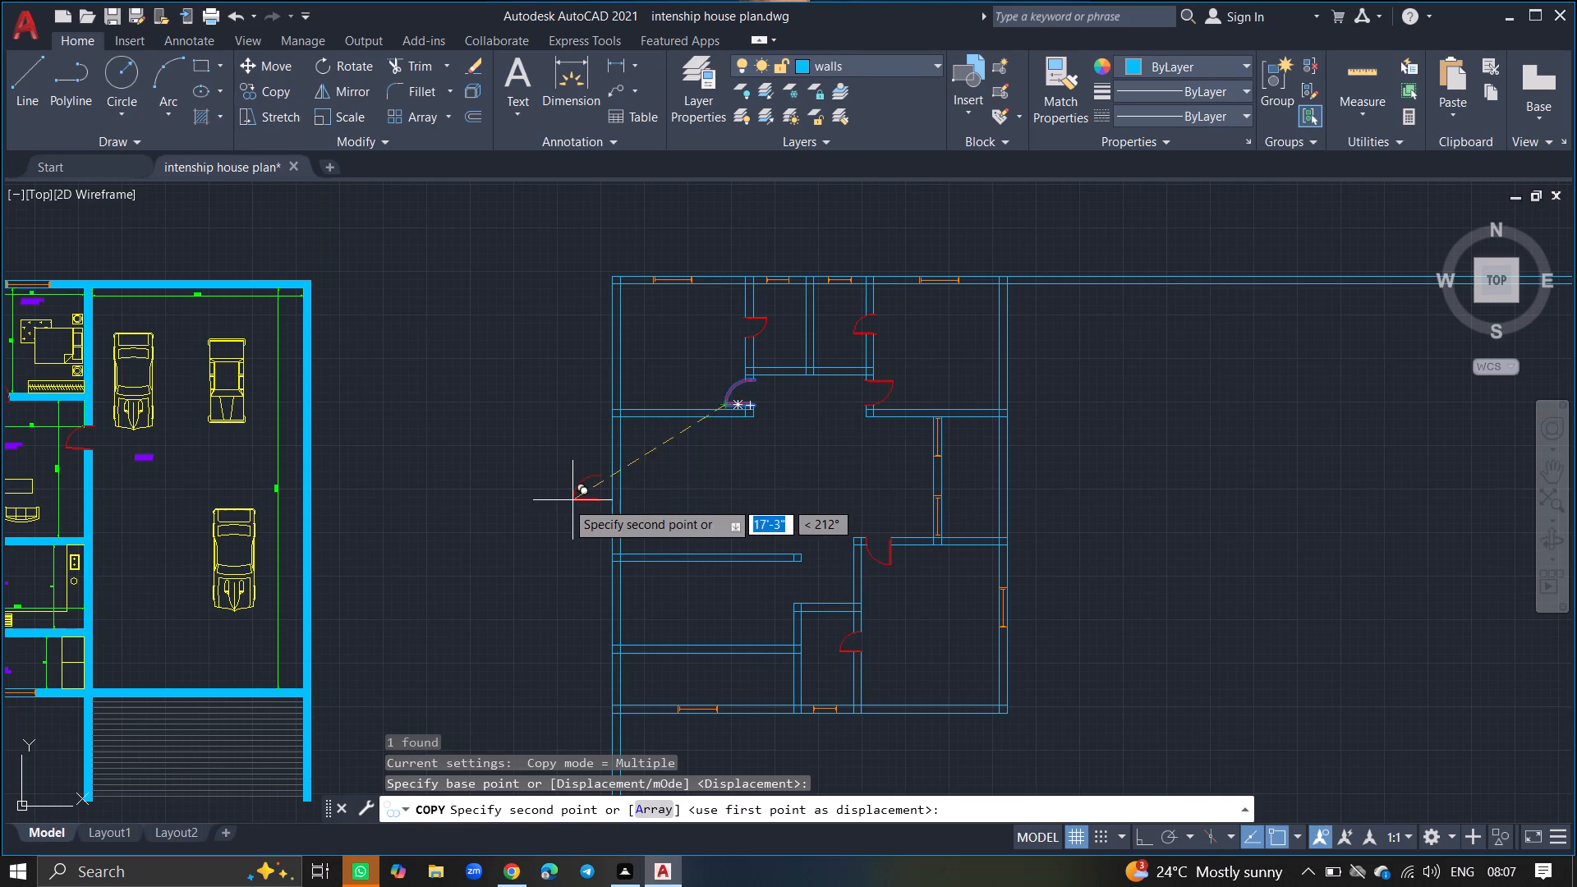
pyautogui.keyDown('ctrl'); pyautogui.scroll(4, 558, 468); pyautogui.keyUp('ctrl')
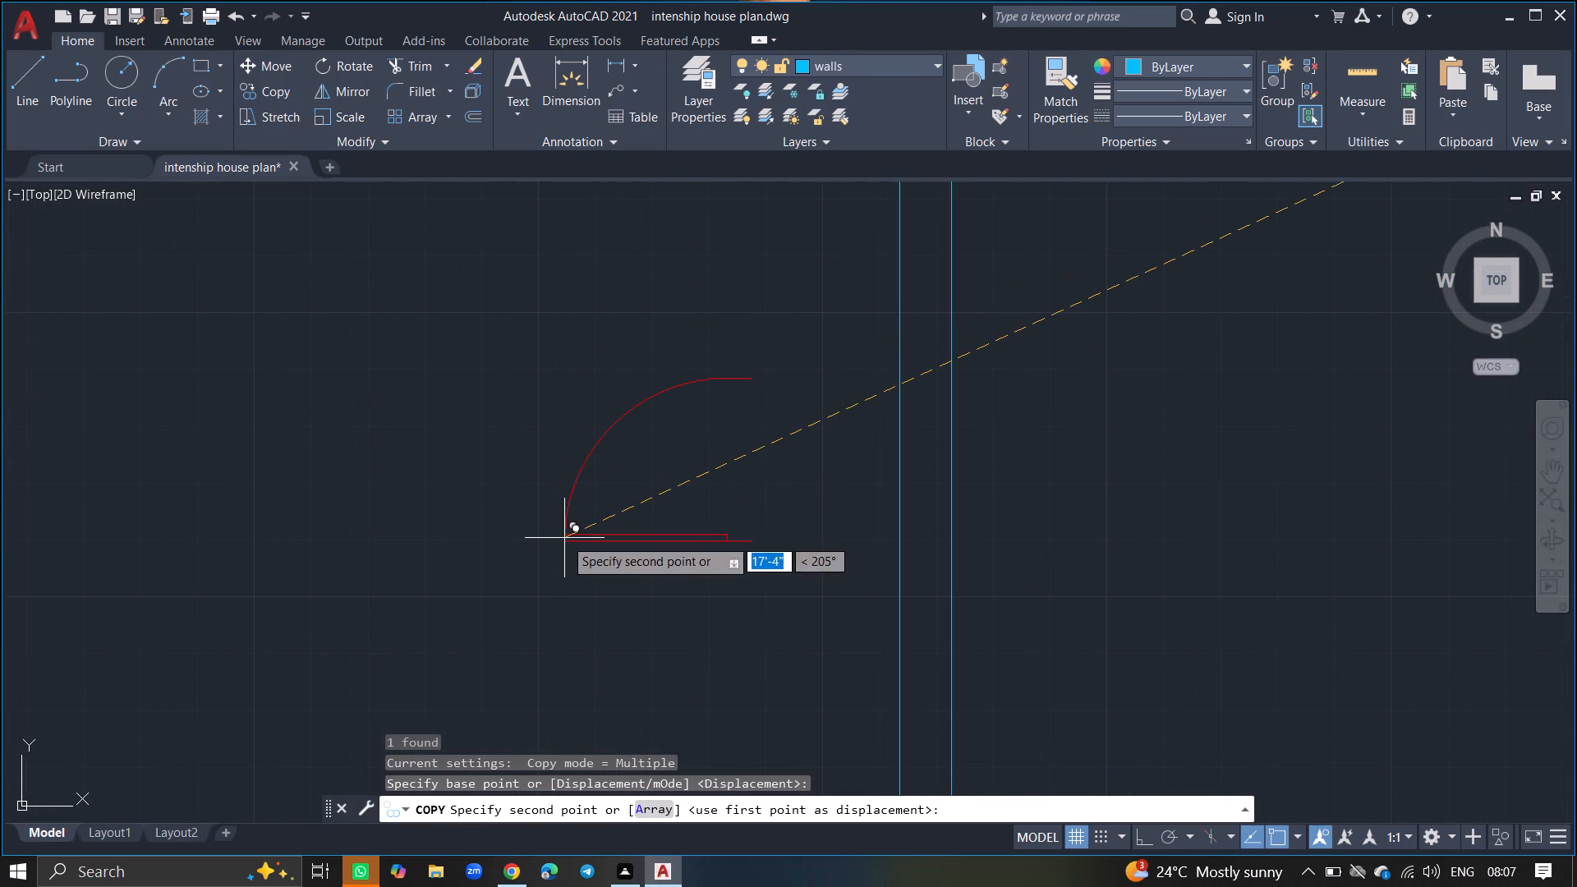
pyautogui.click(564, 538)
pyautogui.press('Return')
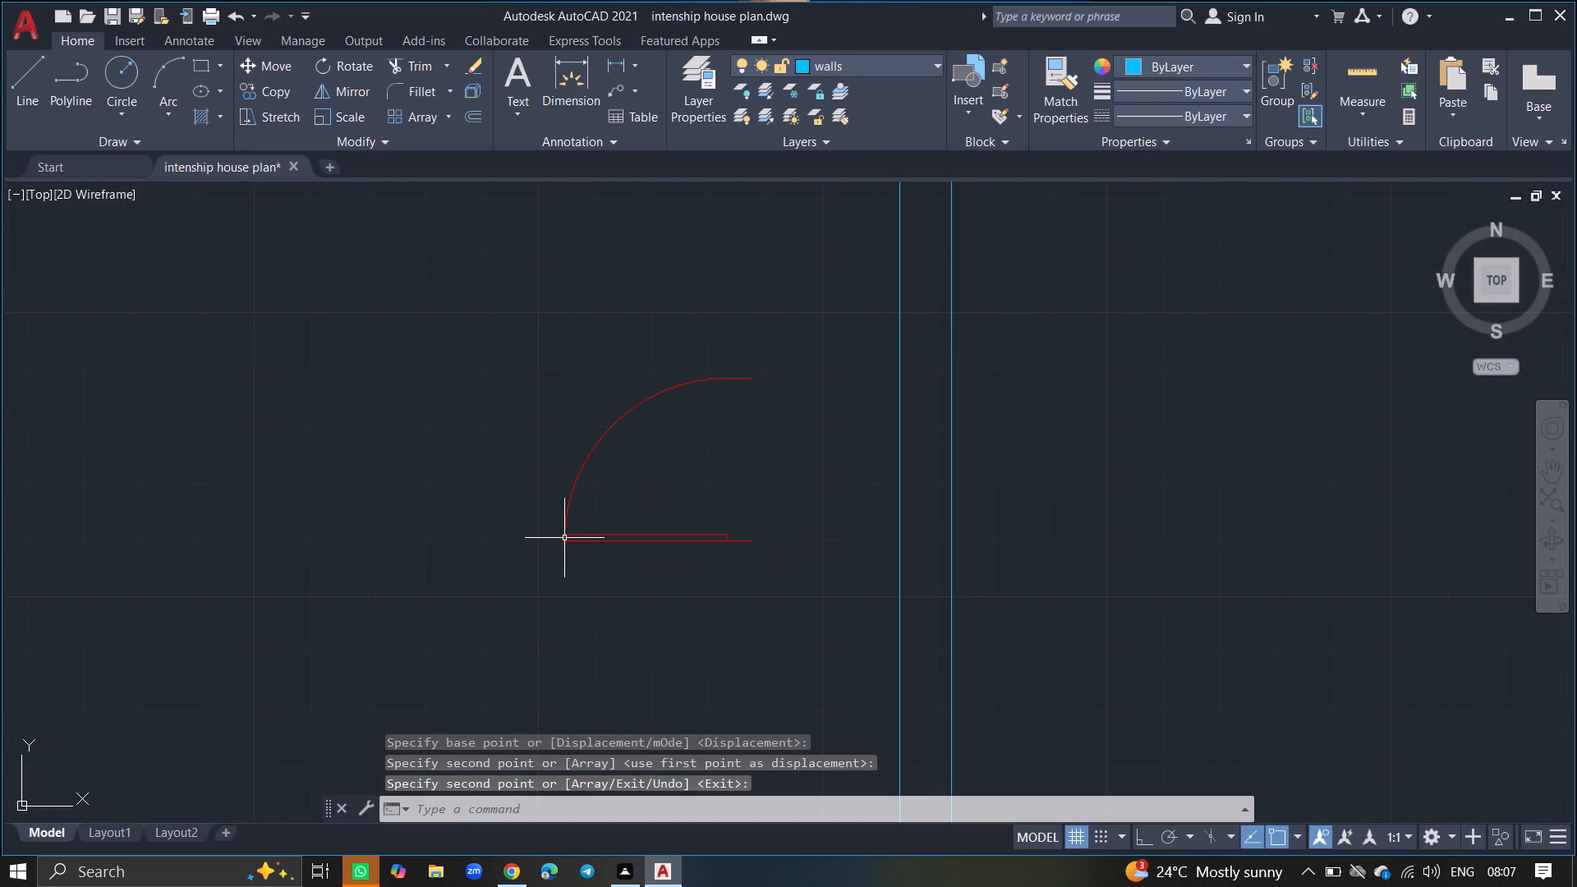
# Rotate the copied door about 180° around the free end of its leaf so it swings downward and to the right.
pyautogui.click(564, 538)
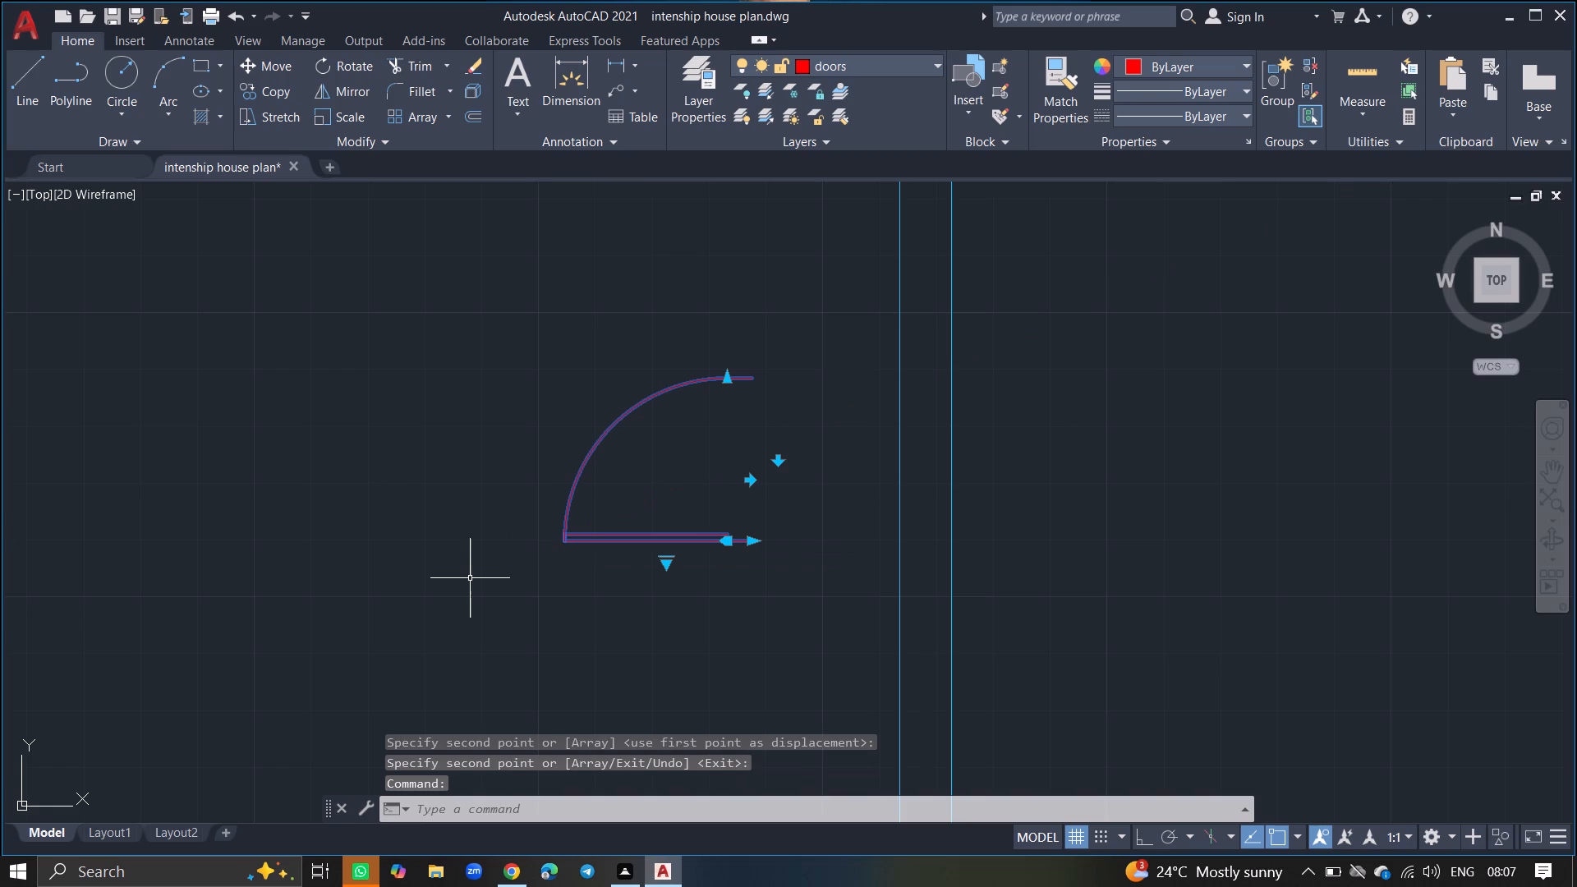
pyautogui.write('RO')
pyautogui.press('Return')
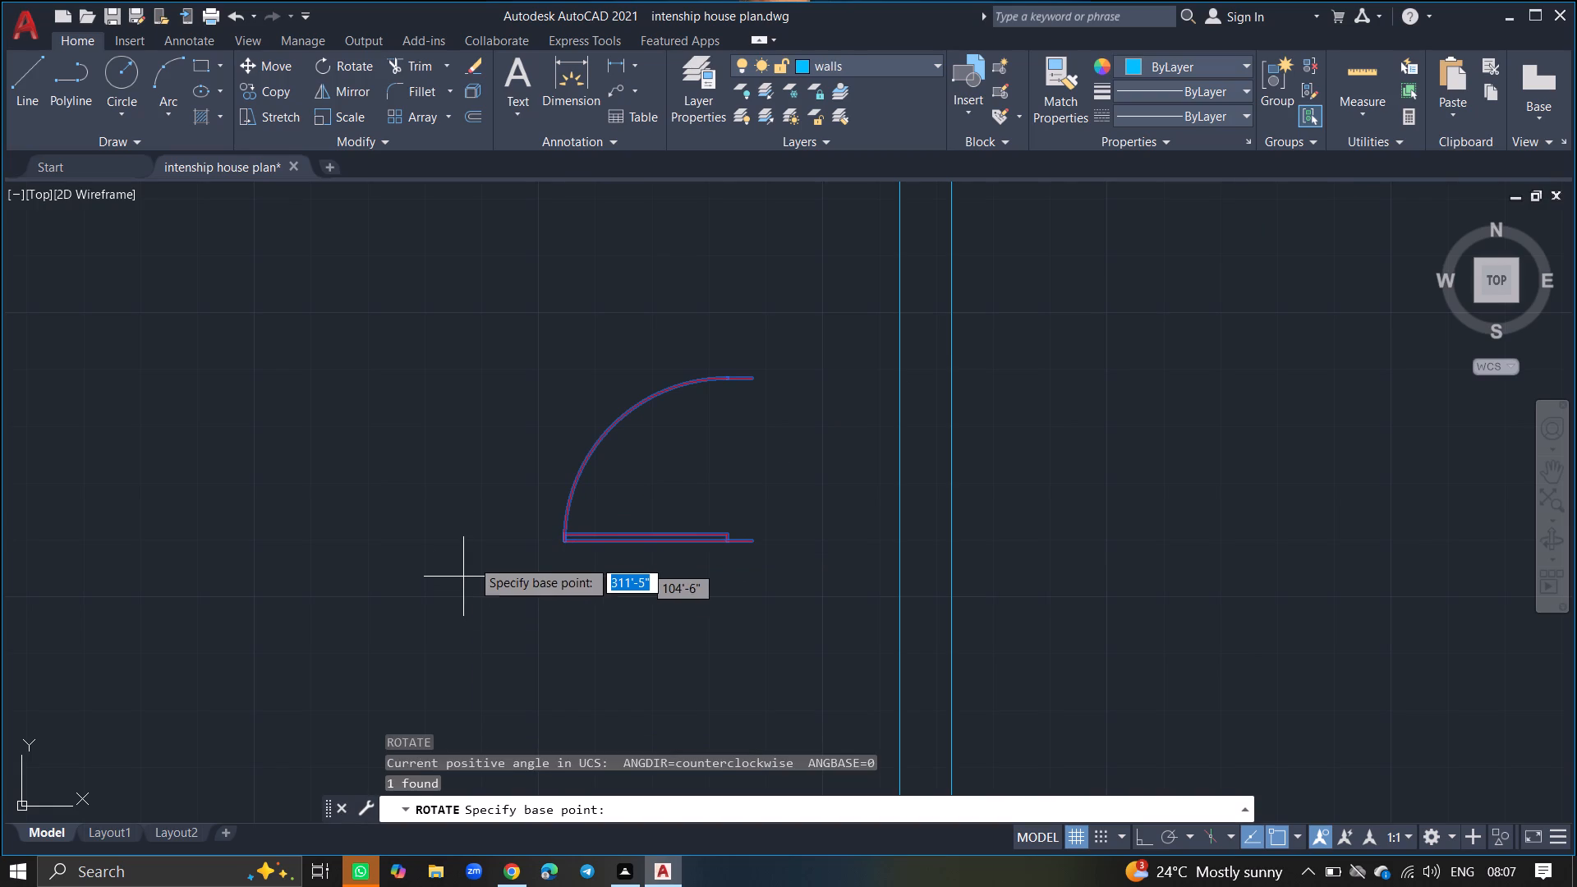
pyautogui.click(564, 539)
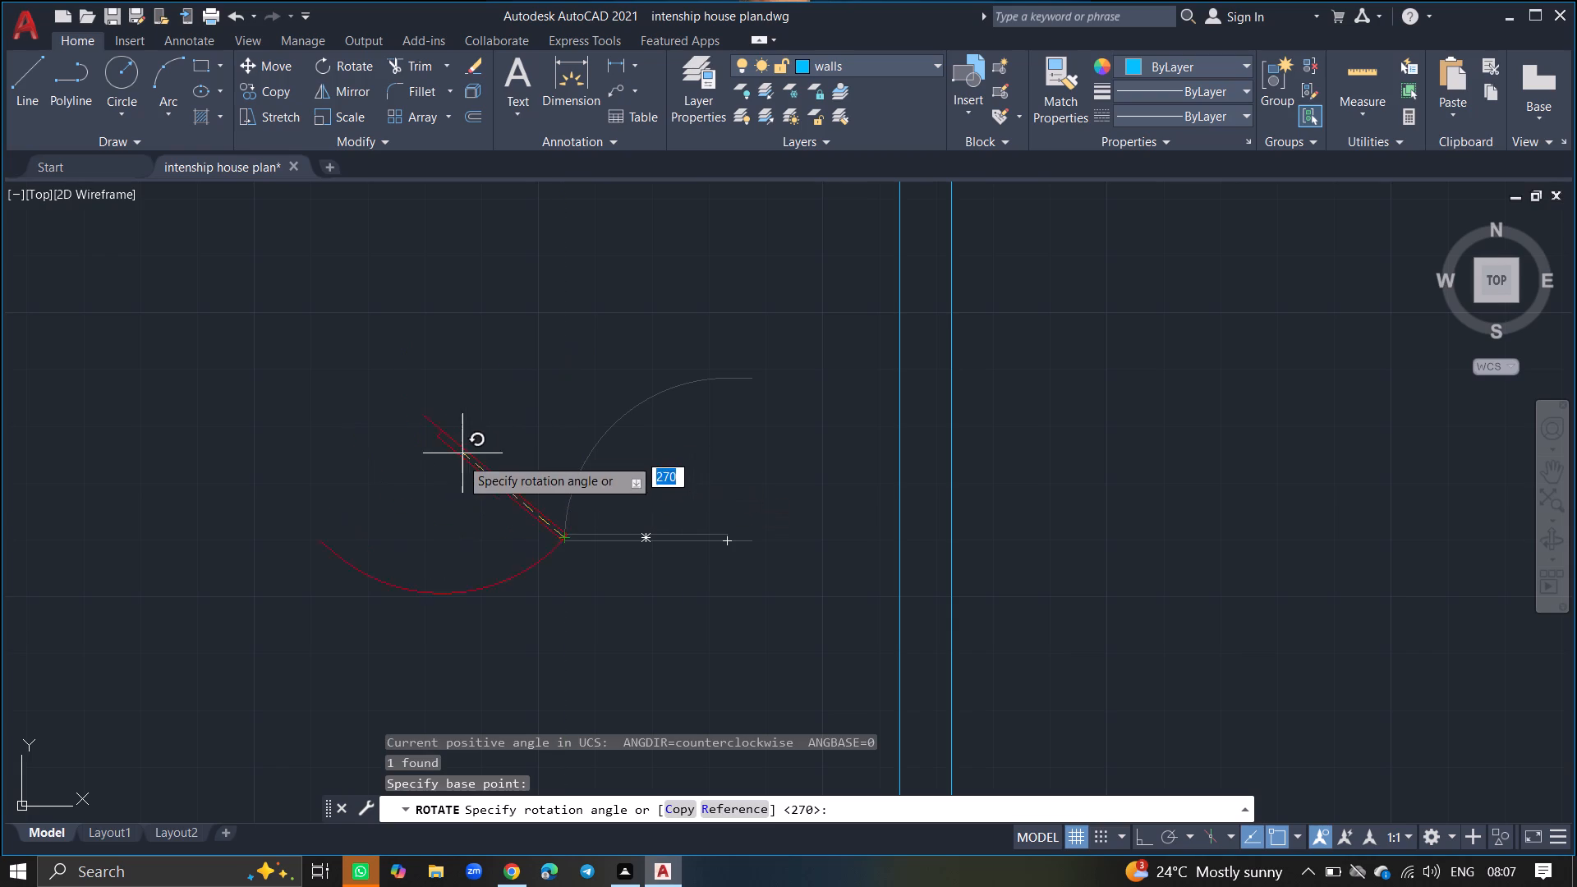
pyautogui.click(420, 542)
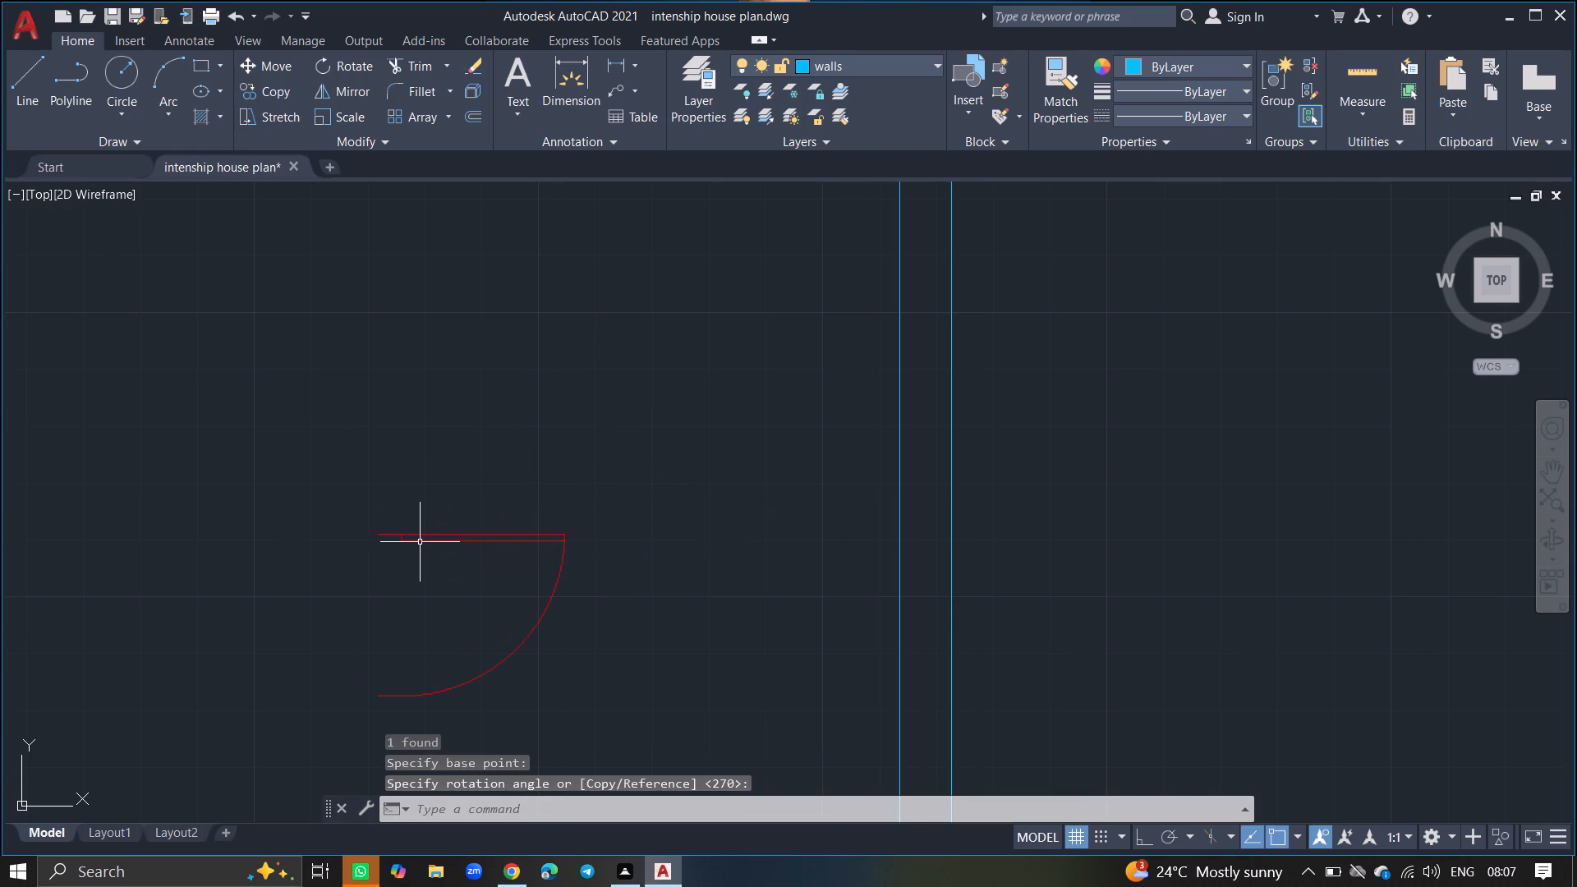
# Move the rotated door into the left exterior wall, just below the upper-left room's lower wall, opening inward.
pyautogui.keyDown('ctrl'); pyautogui.scroll(-4, 420, 542); pyautogui.keyUp('ctrl')
pyautogui.click(420, 542)
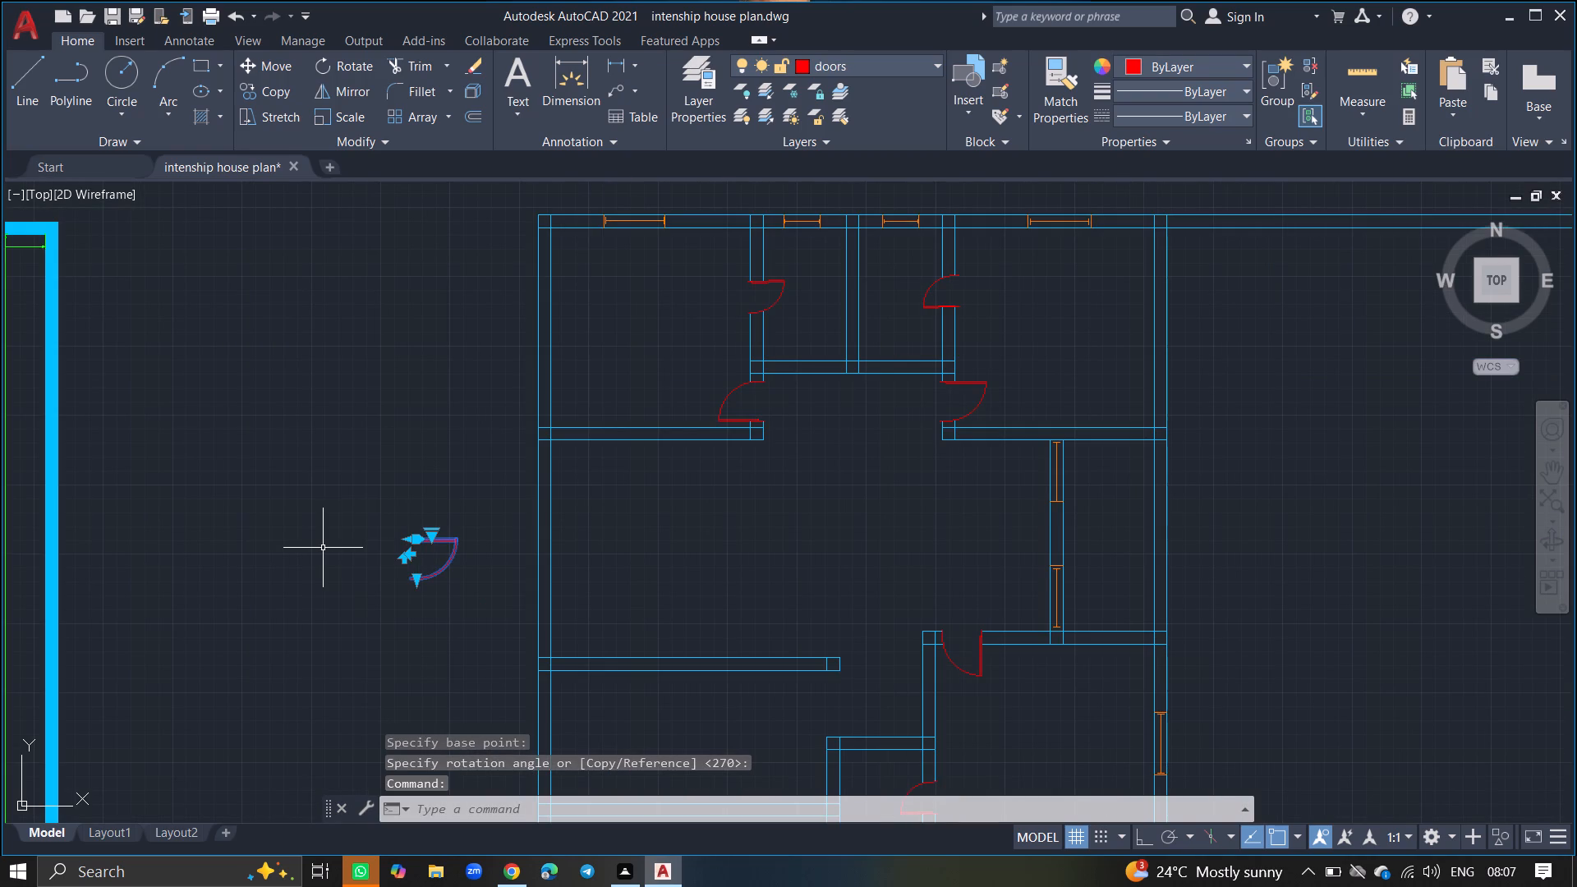
pyautogui.write('MOVE')
pyautogui.press('Return')
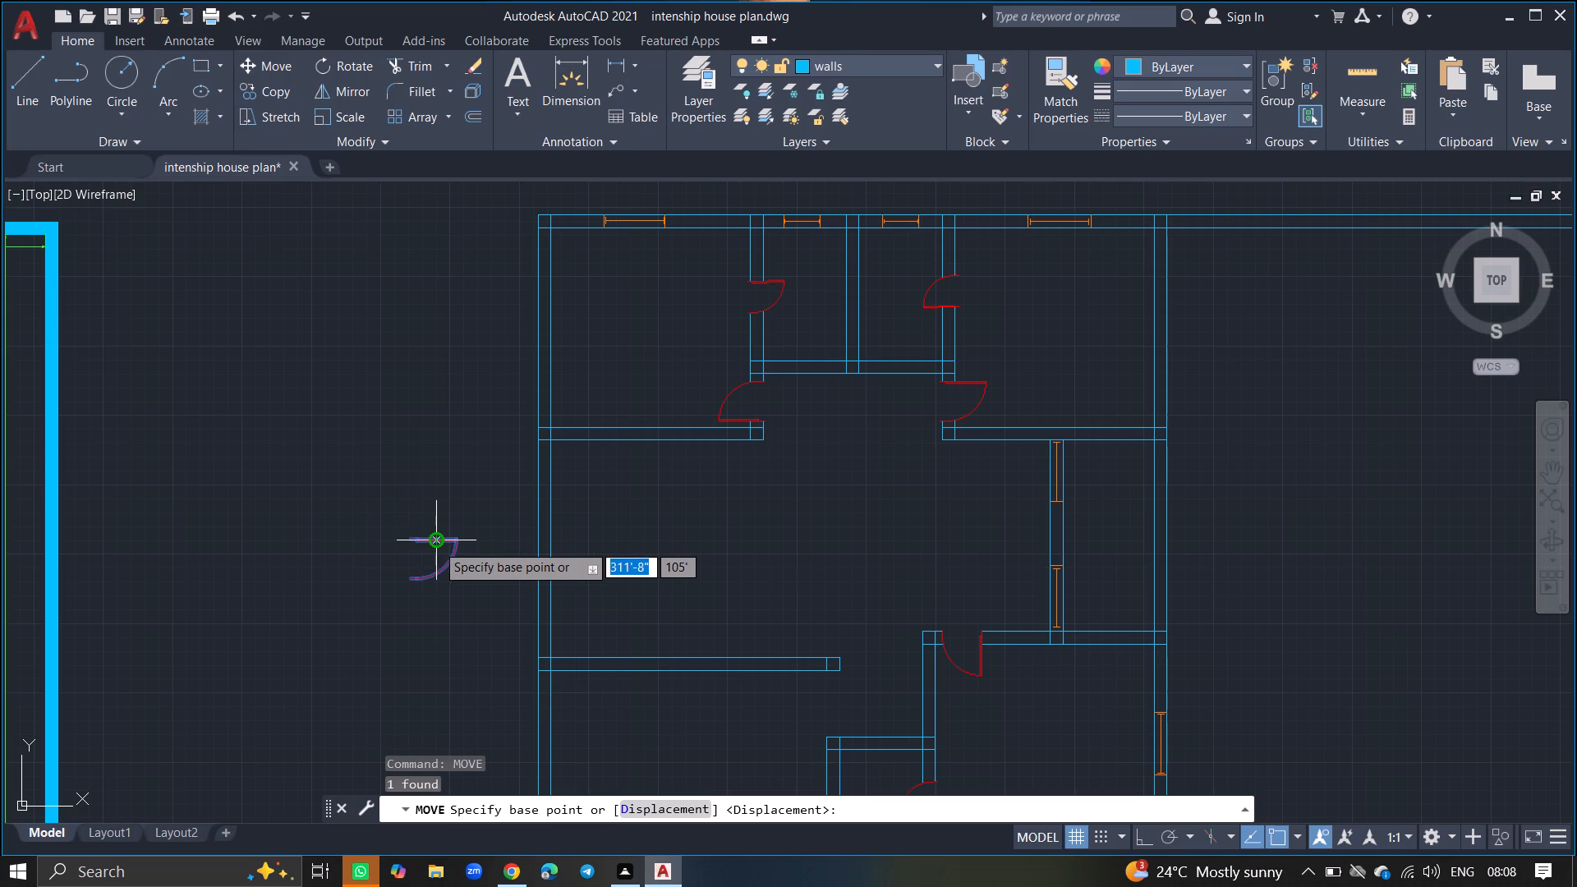
pyautogui.click(436, 544)
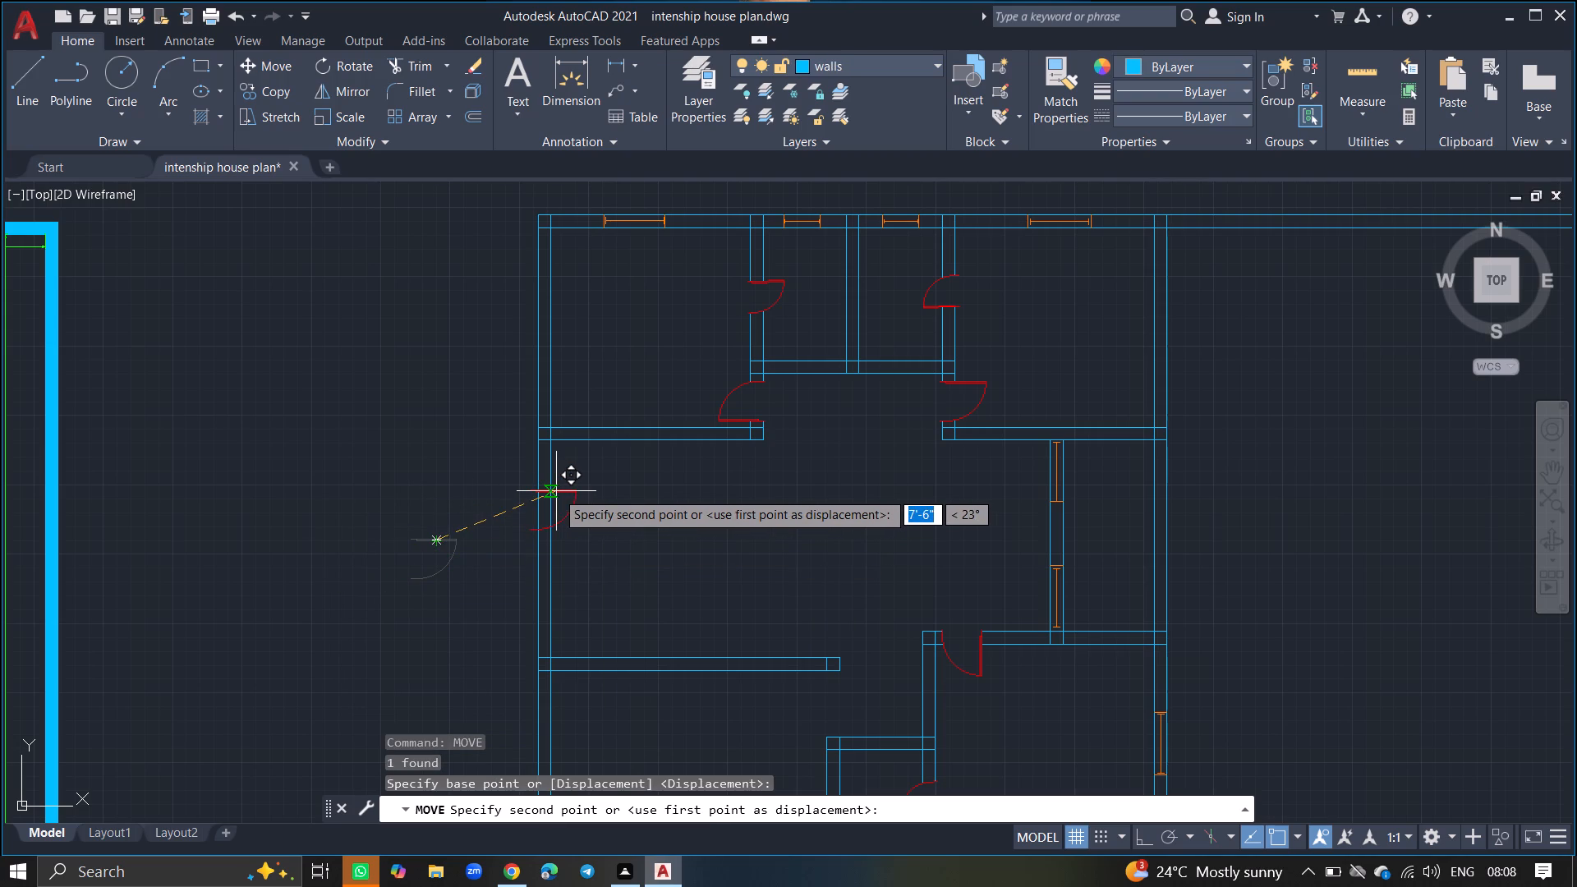
pyautogui.keyDown('ctrl'); pyautogui.scroll(4, 556, 491); pyautogui.keyUp('ctrl')
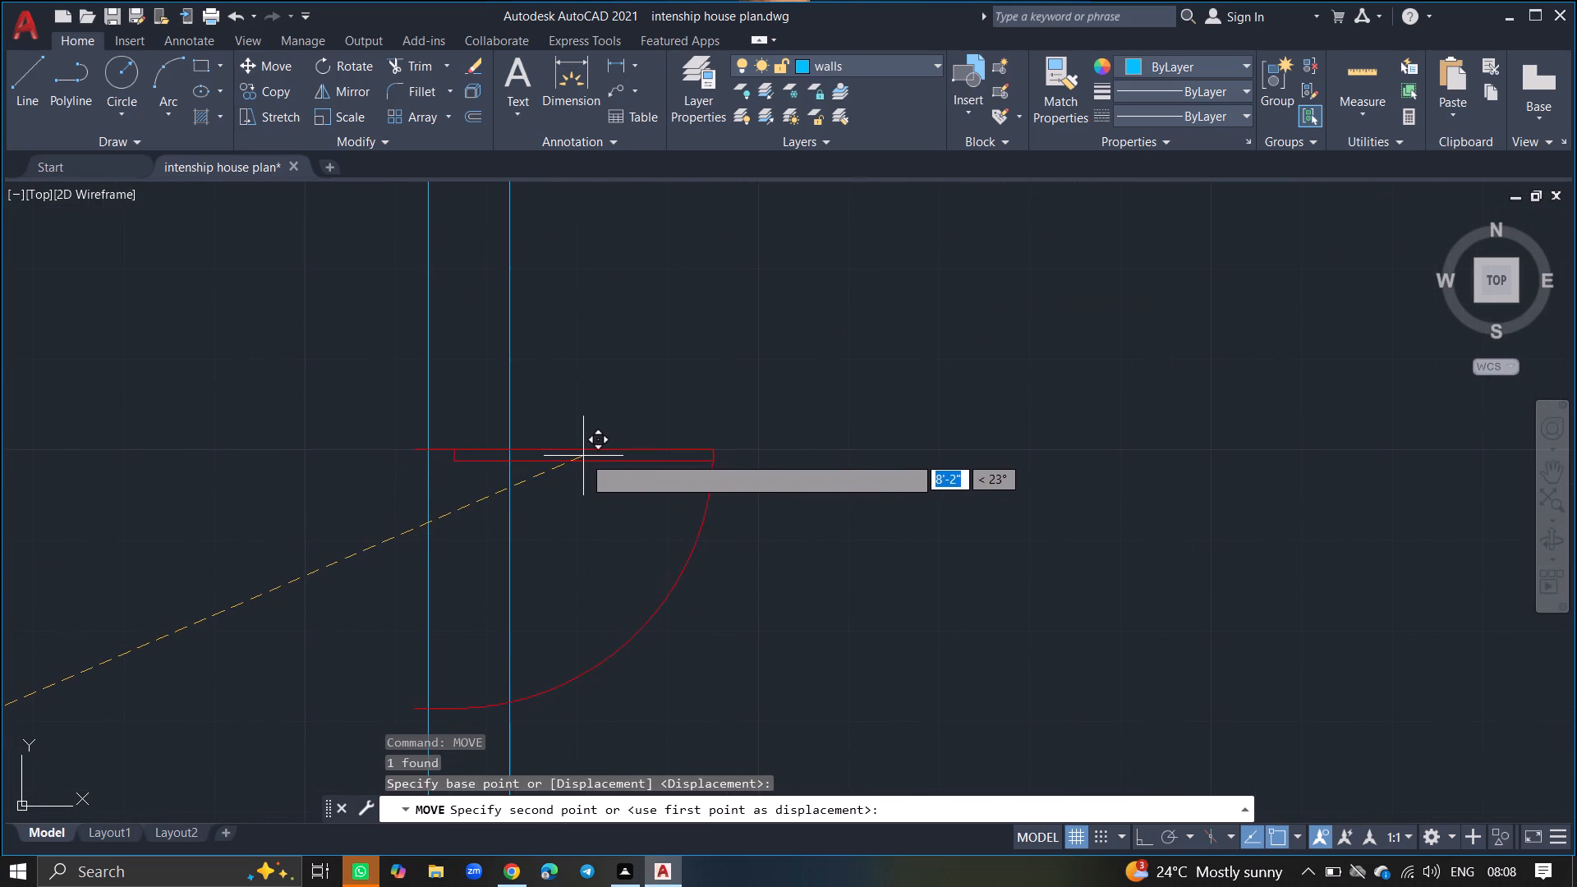
pyautogui.click(590, 456)
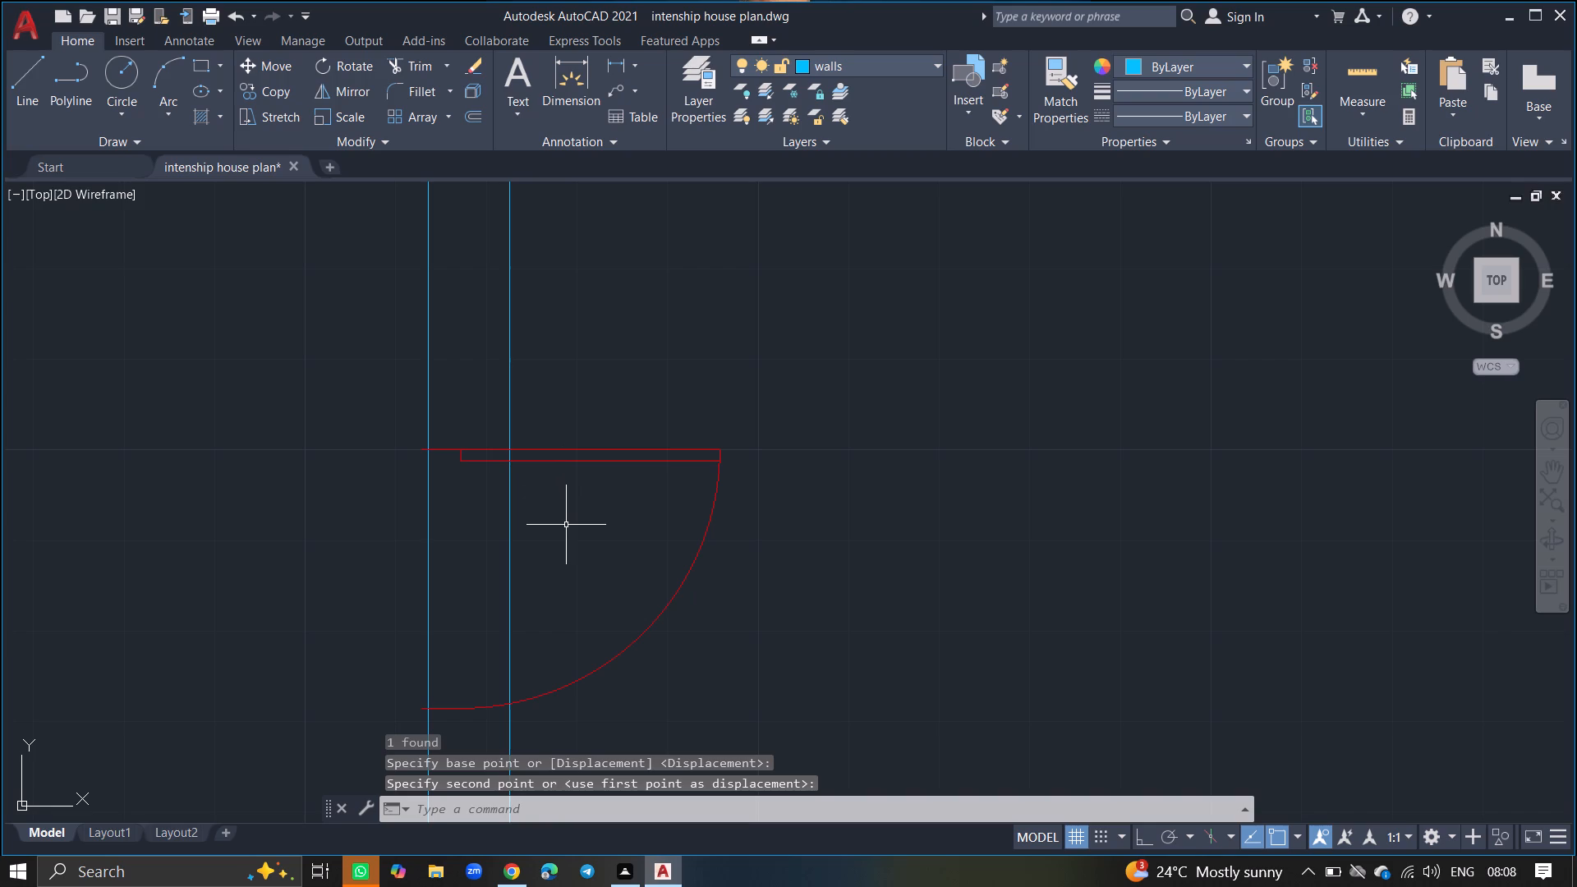
# Trim both left exterior wall lines across the new door opening, including the short stub inside the door leaf.
pyautogui.write('TRIM')
pyautogui.press('Return')
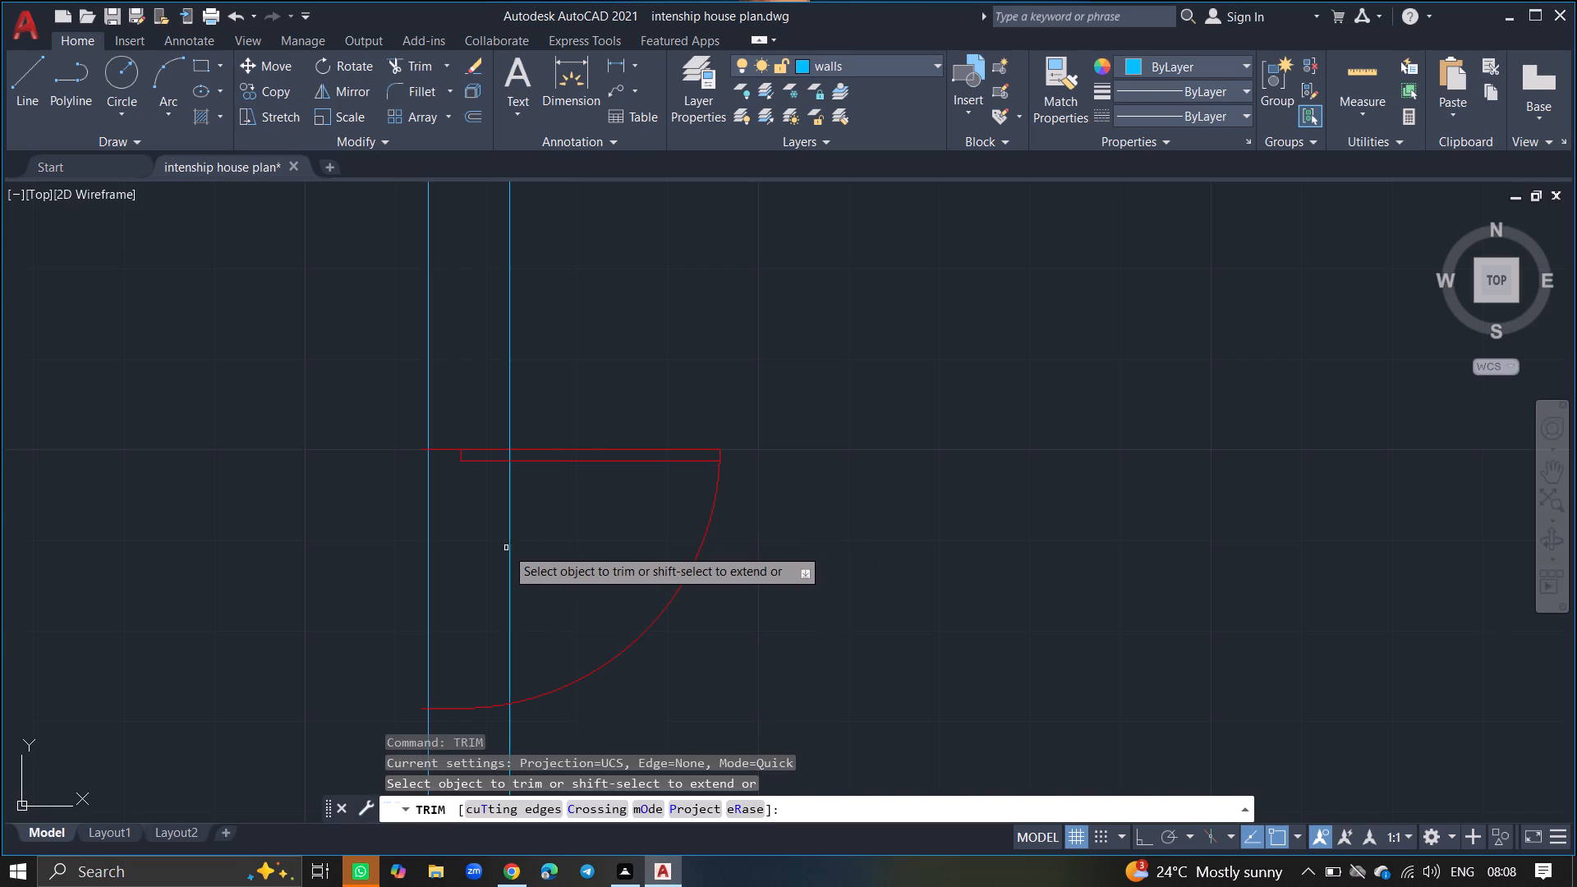
pyautogui.click(506, 548)
pyautogui.click(560, 544)
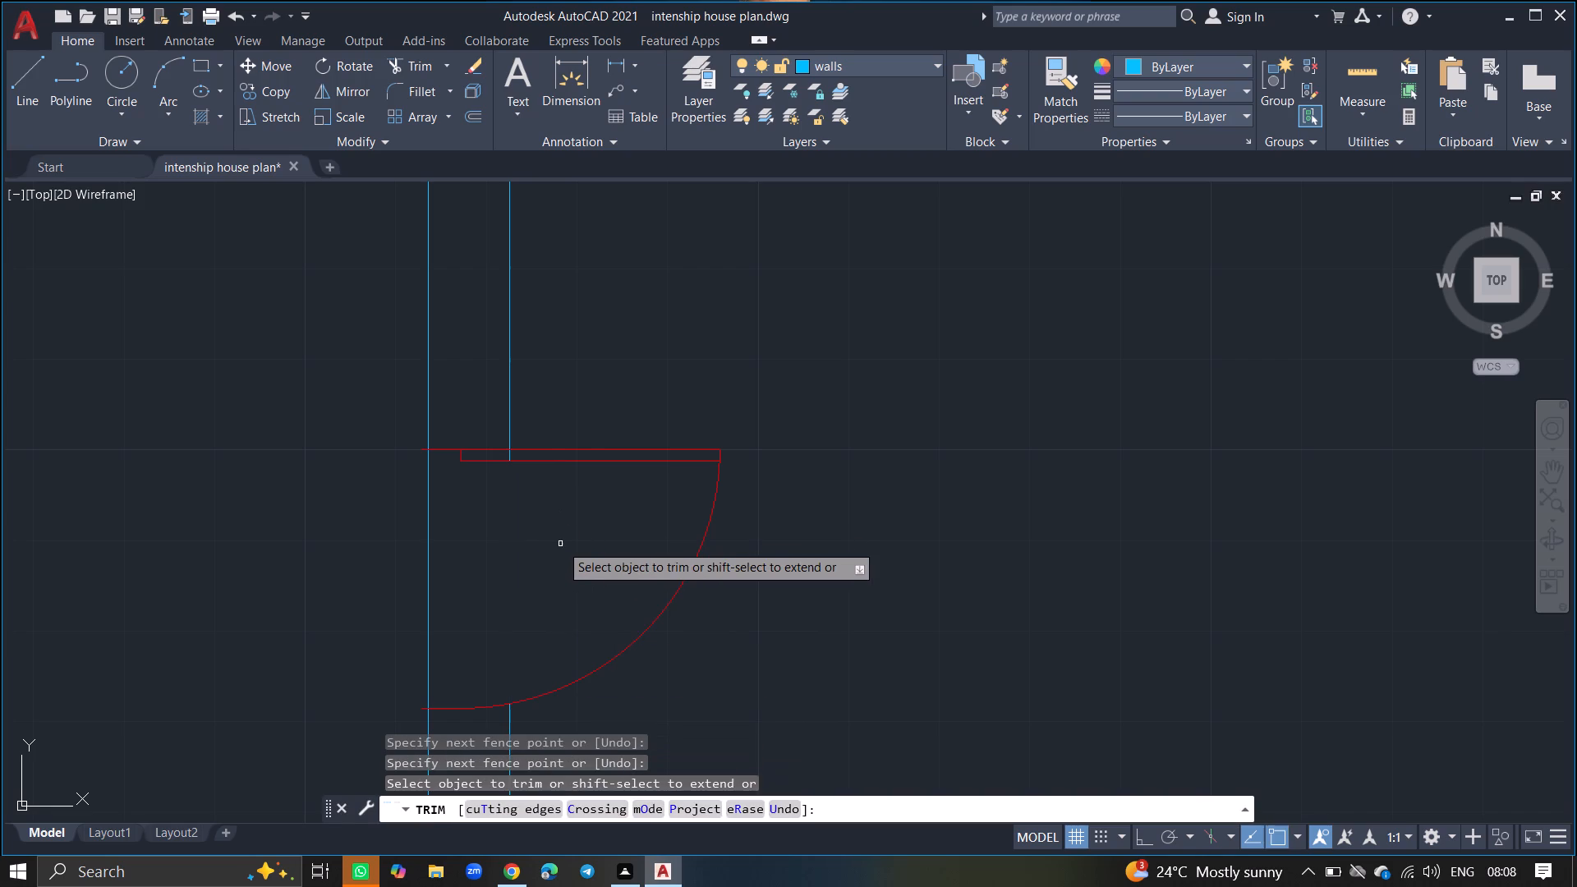
pyautogui.click(484, 544)
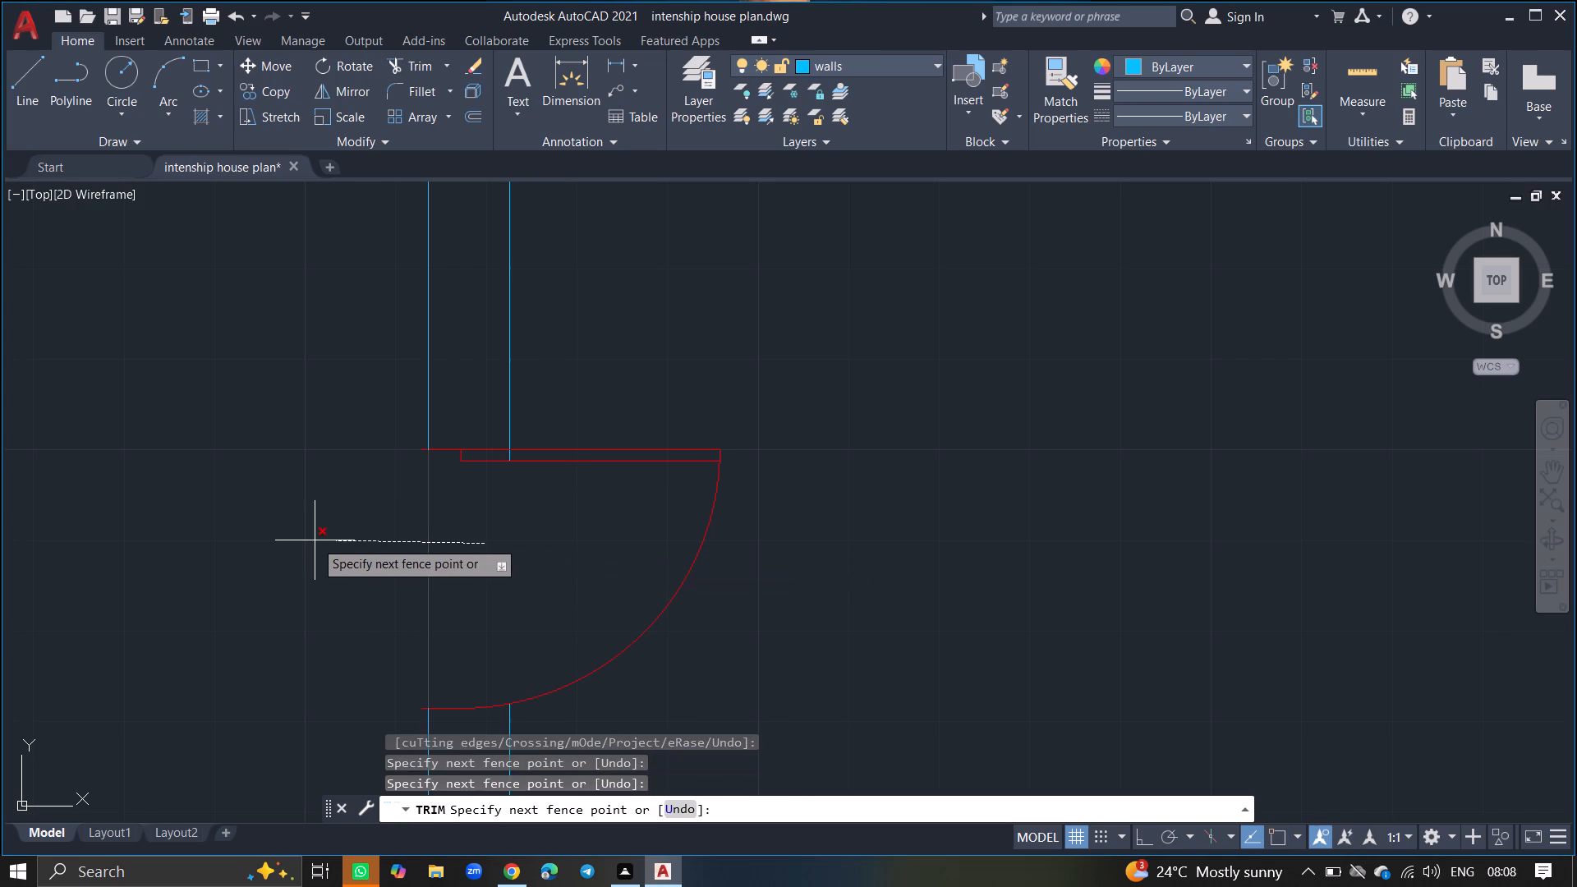
pyautogui.click(315, 540)
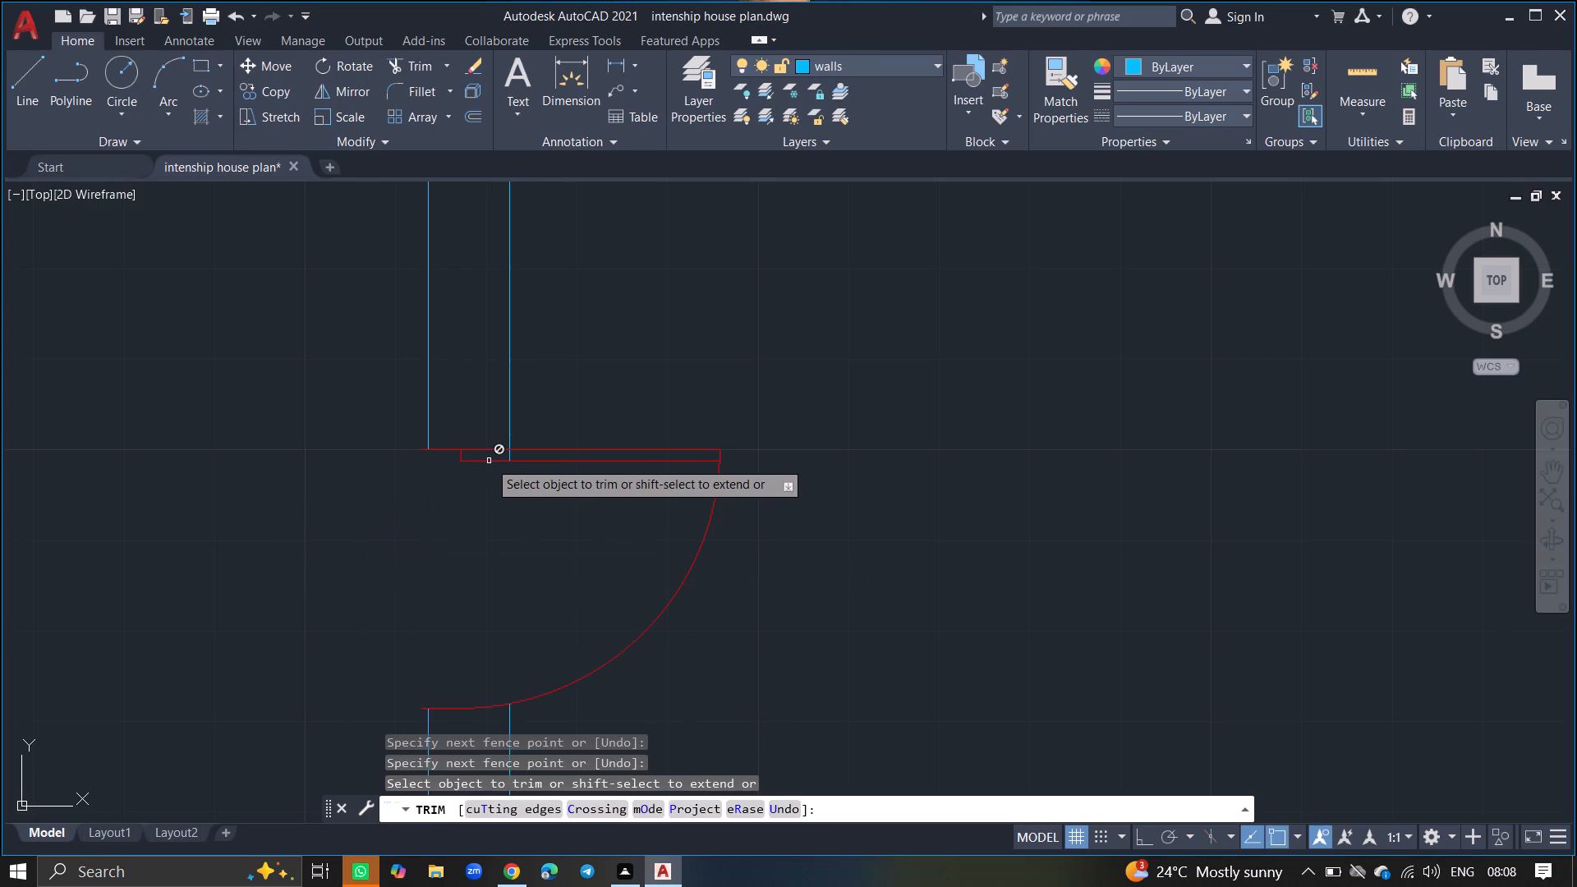
pyautogui.keyDown('ctrl'); pyautogui.scroll(3, 489, 461); pyautogui.keyUp('ctrl')
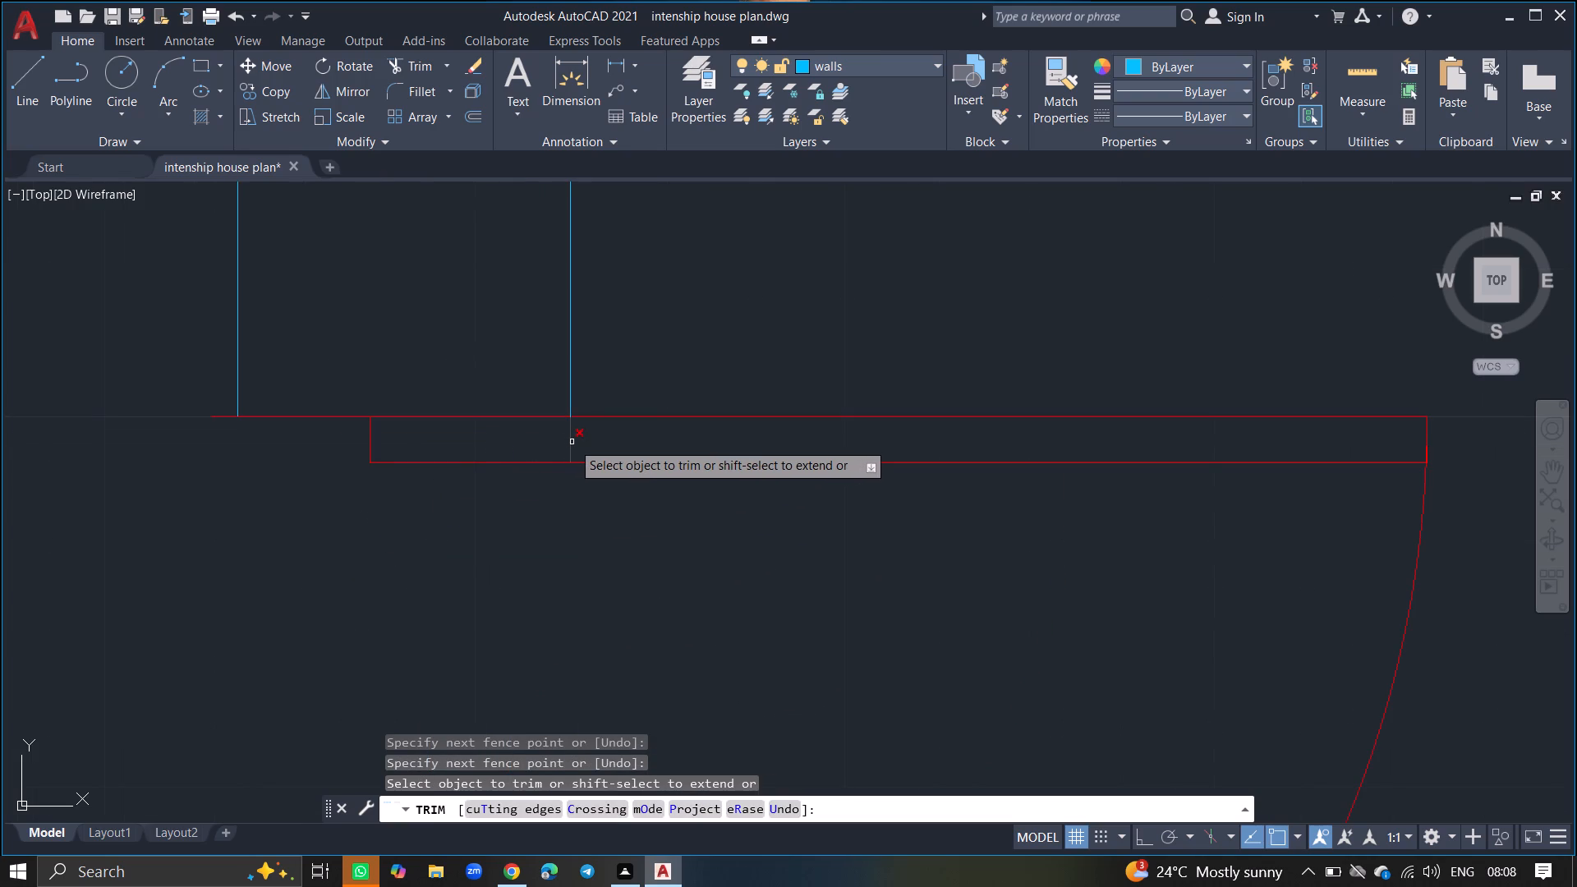
pyautogui.click(572, 442)
pyautogui.press('Return')
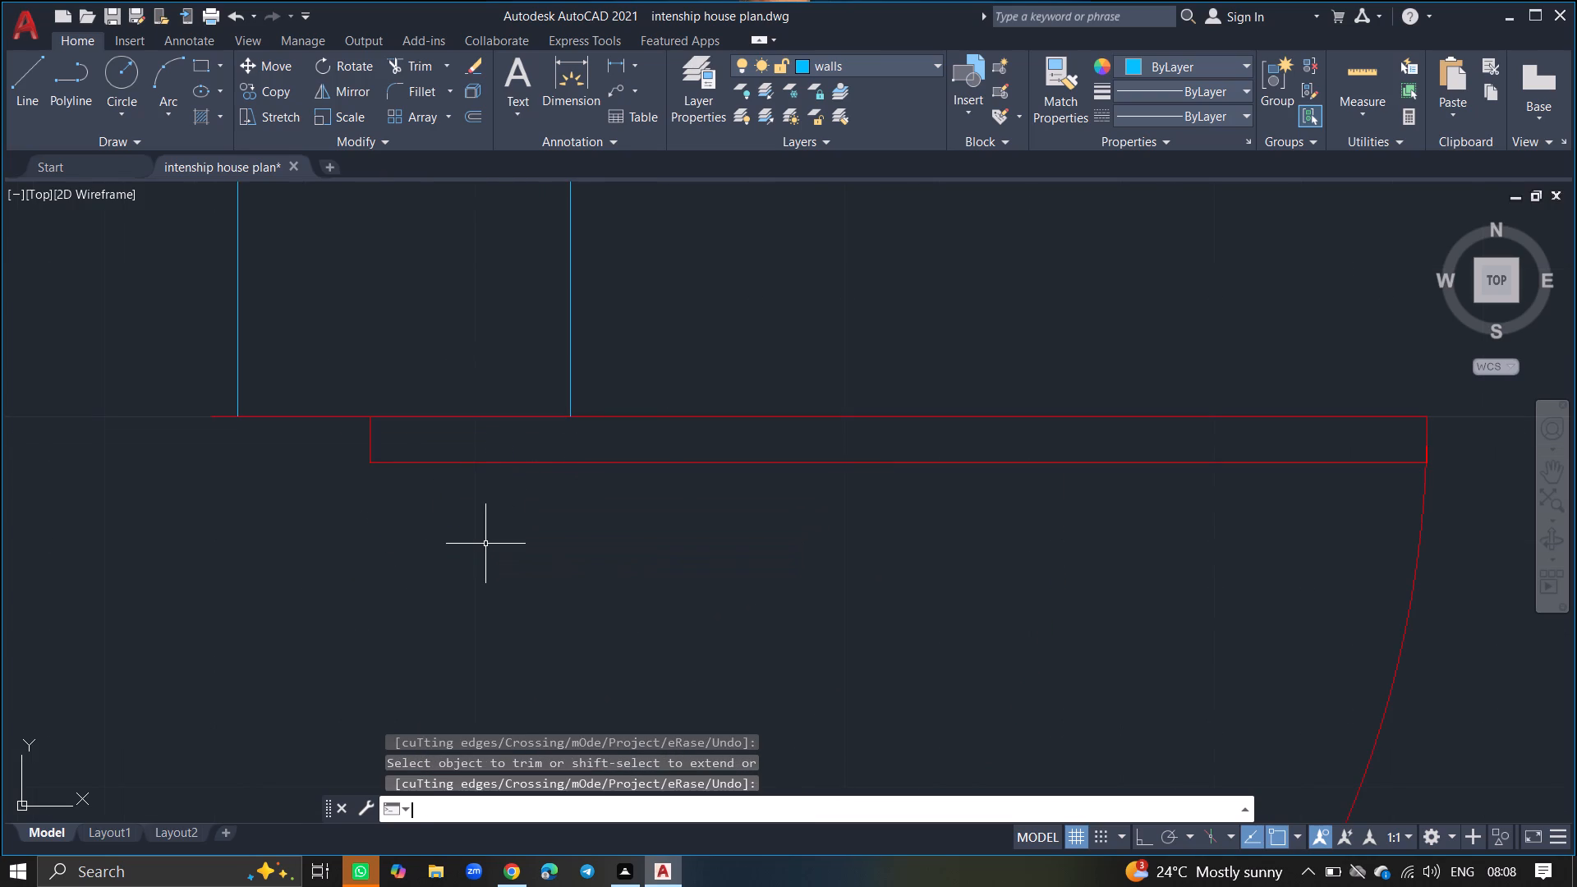
# Start a Solid hatch and fill the top wall before its first window, the upper-left corner and the left exterior wall below it.
pyautogui.keyDown('ctrl'); pyautogui.scroll(-5, 485, 544); pyautogui.keyUp('ctrl')
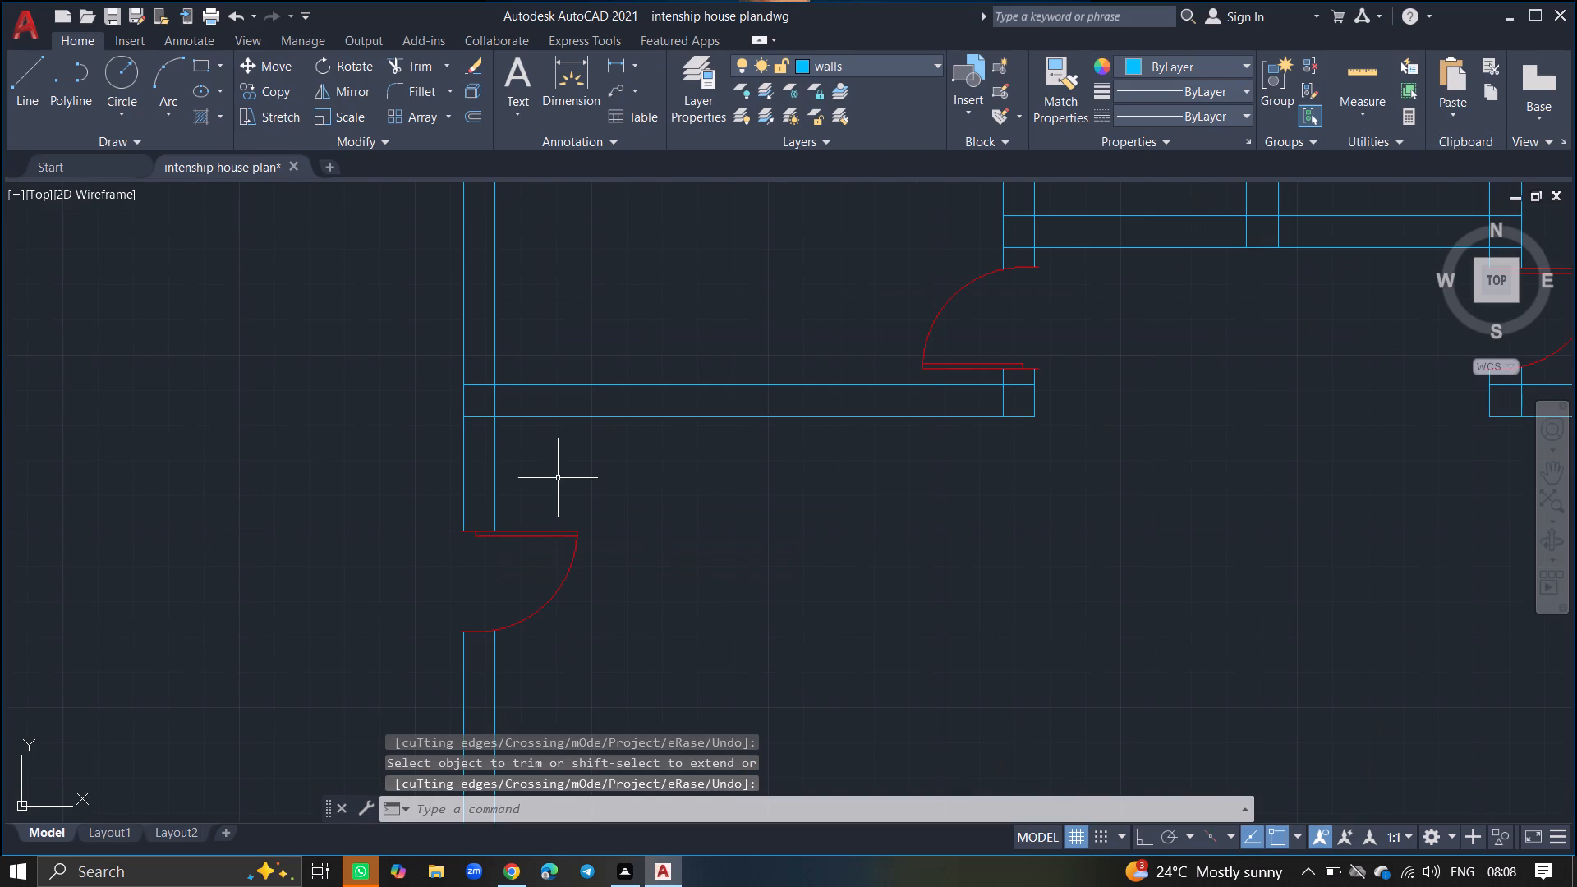
pyautogui.keyDown('ctrl'); pyautogui.scroll(-3, 558, 478); pyautogui.keyUp('ctrl')
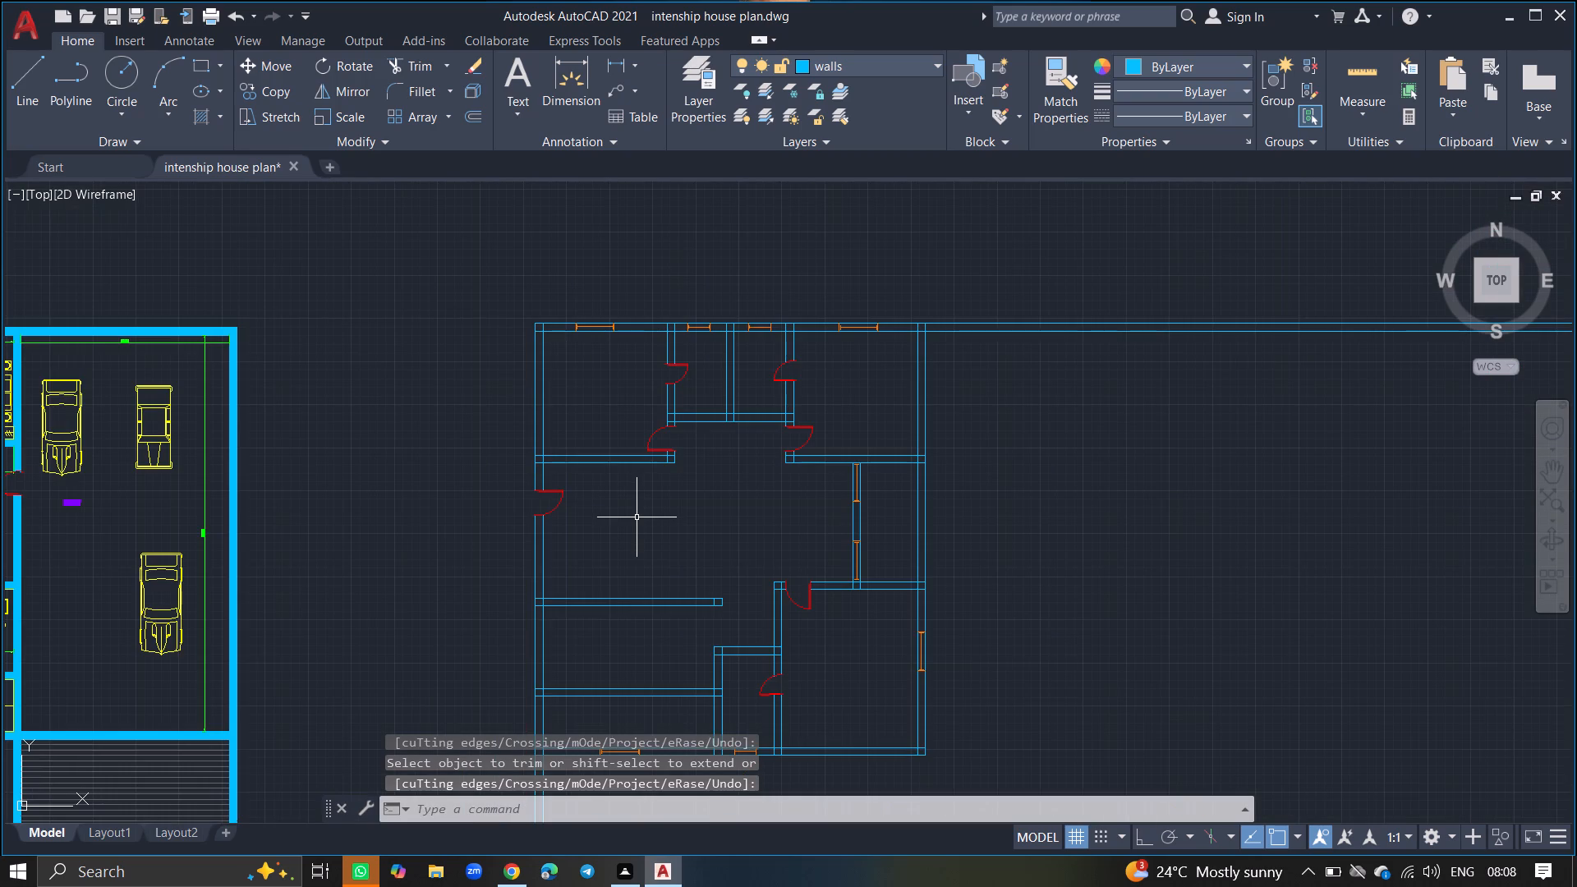
pyautogui.press('h')
pyautogui.write('ATC')
pyautogui.press('h')
pyautogui.press('Return')
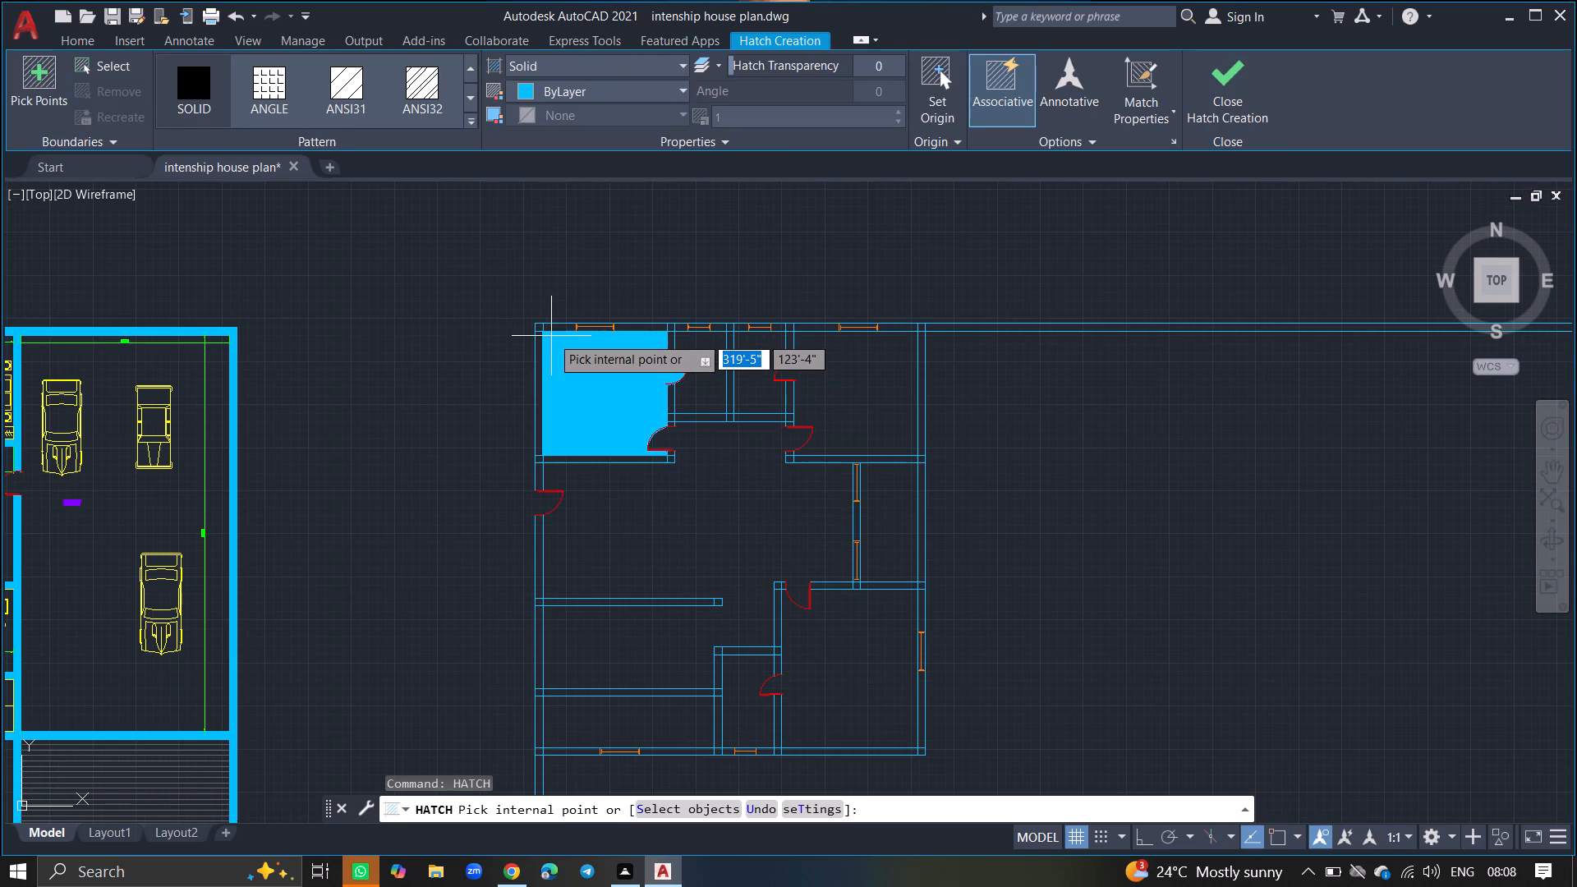
pyautogui.keyDown('ctrl'); pyautogui.scroll(4, 551, 336); pyautogui.keyUp('ctrl')
pyautogui.click(540, 279)
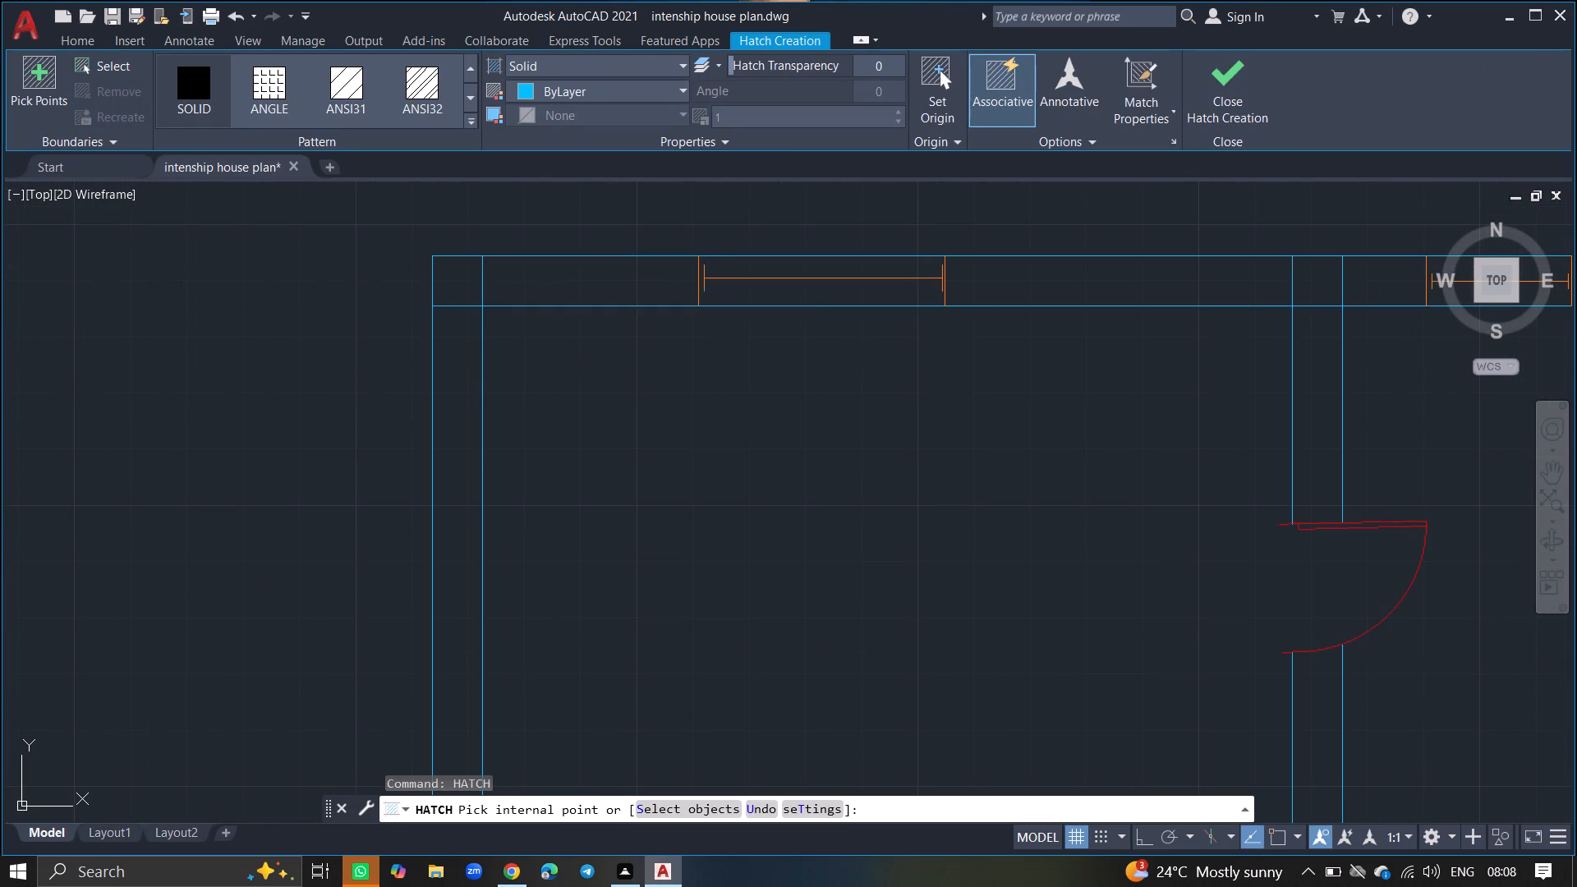
pyautogui.click(448, 280)
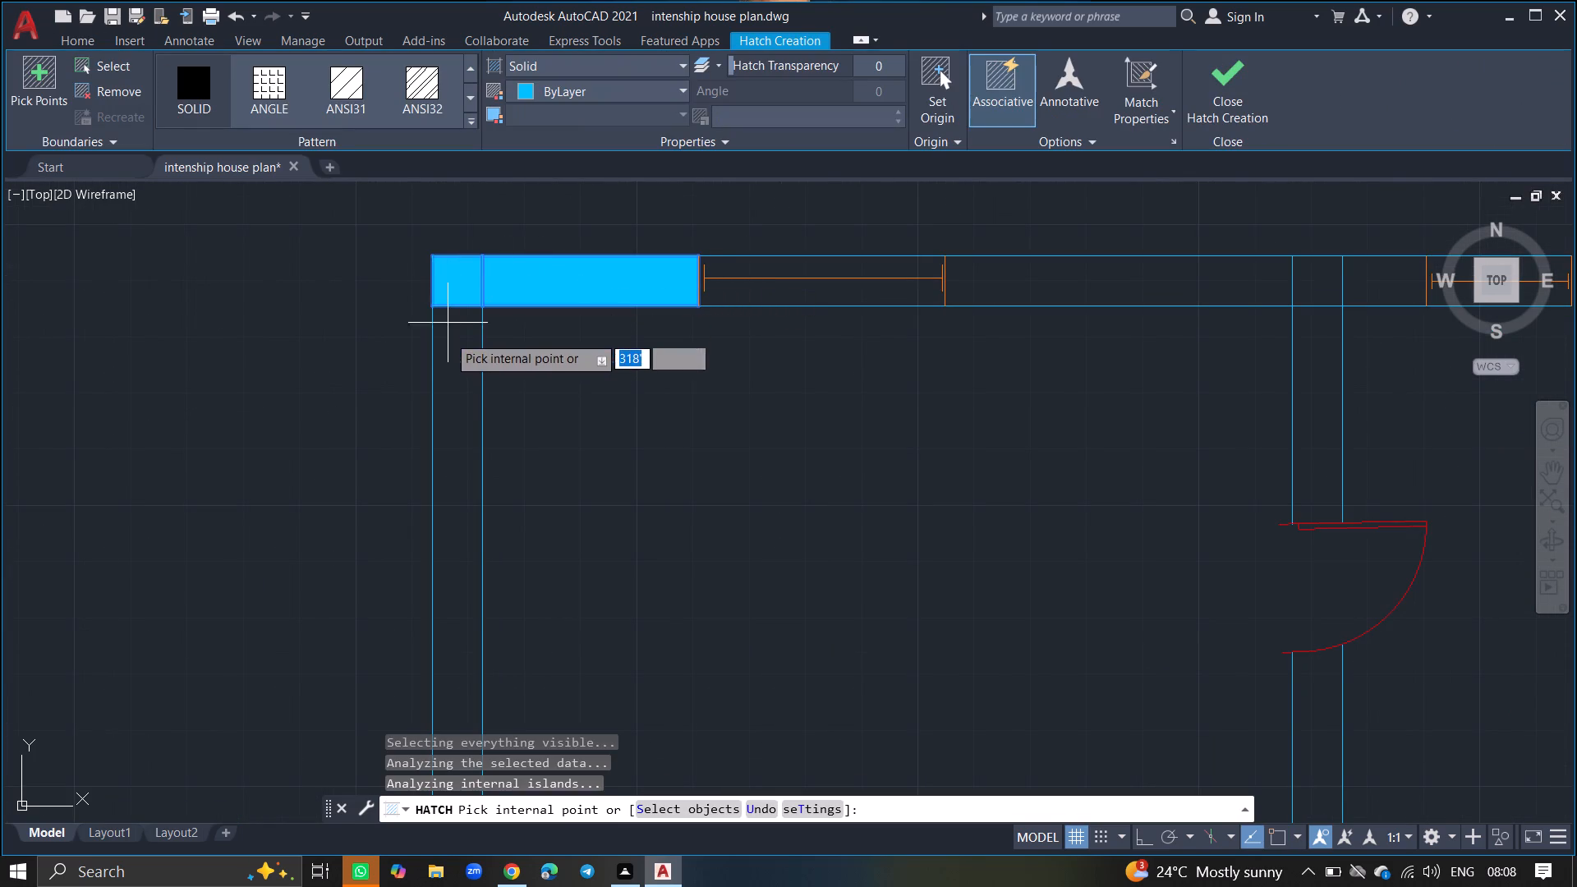
pyautogui.click(448, 361)
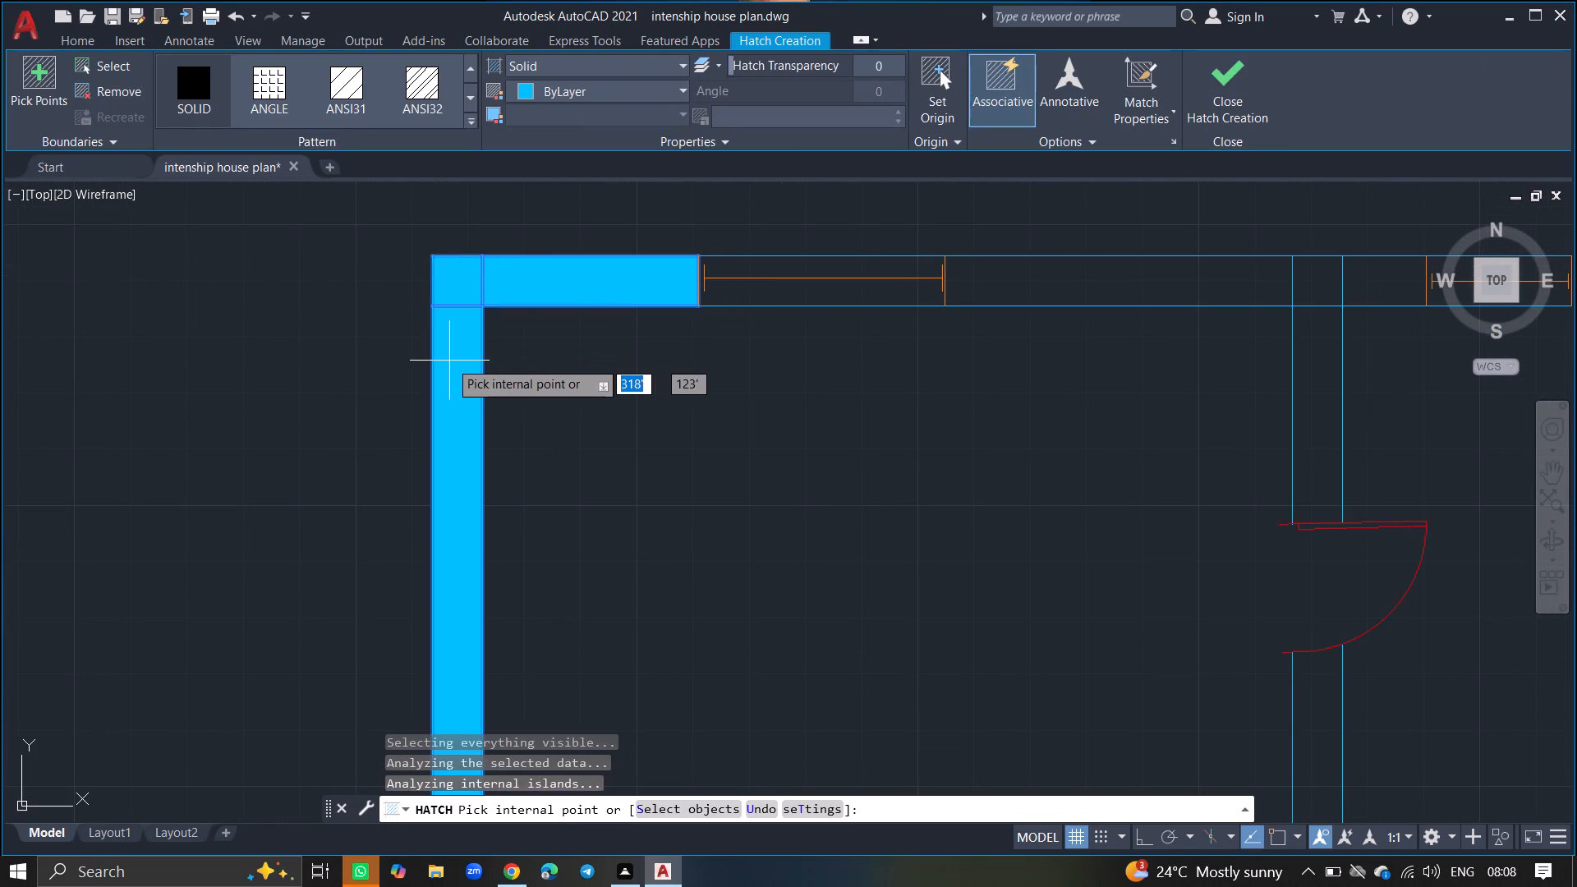
# Fill the top wall between its first and second windows, the partition junction there, and the first partition down to its door.
pyautogui.click(980, 285)
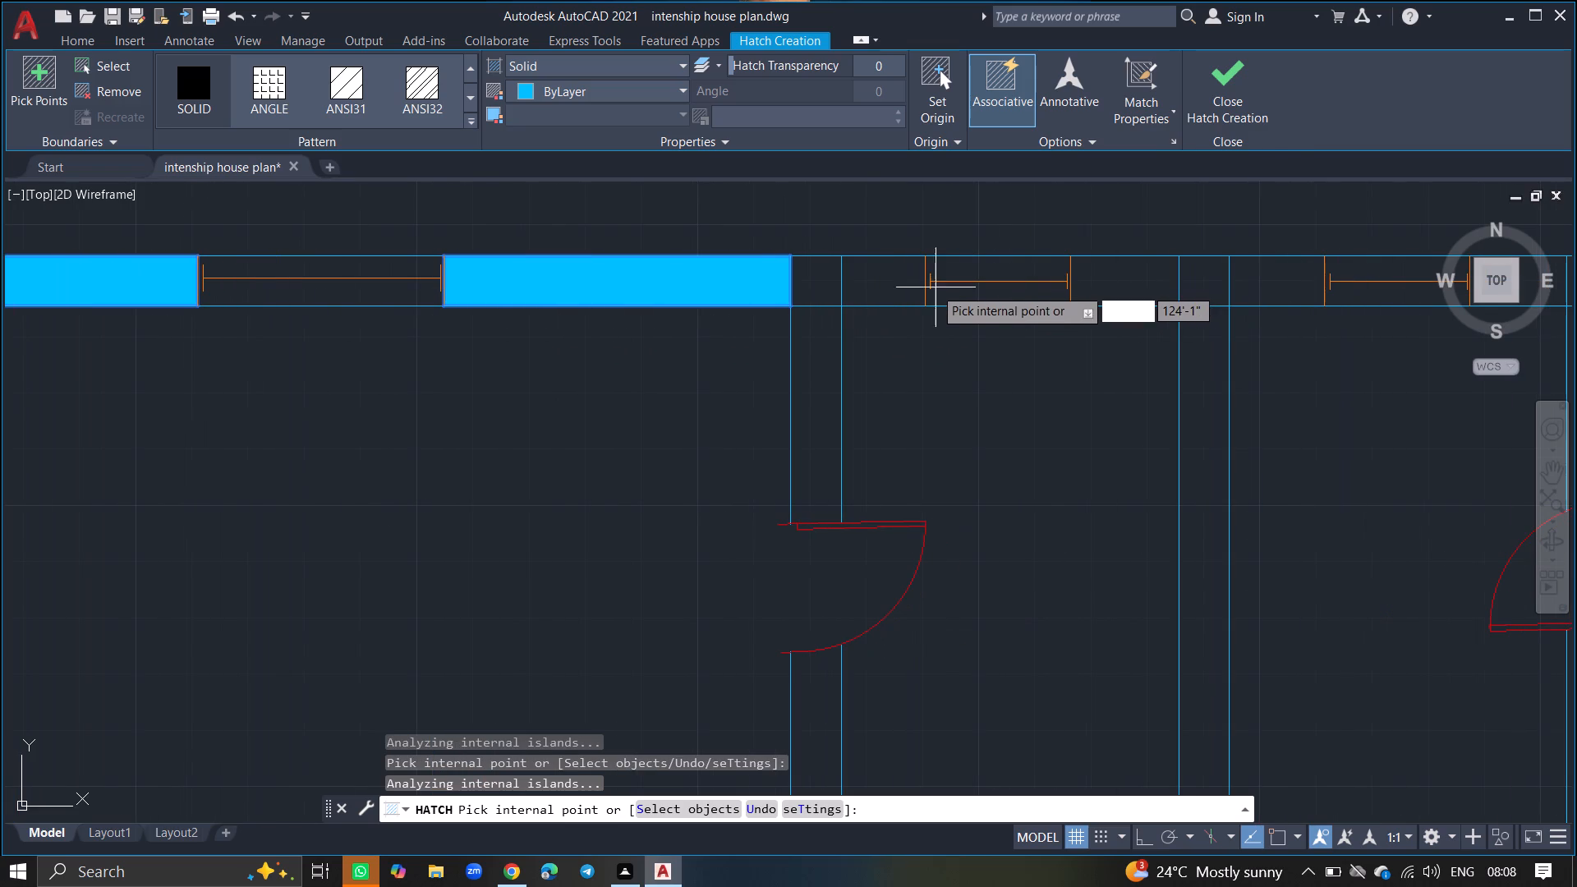
pyautogui.click(894, 295)
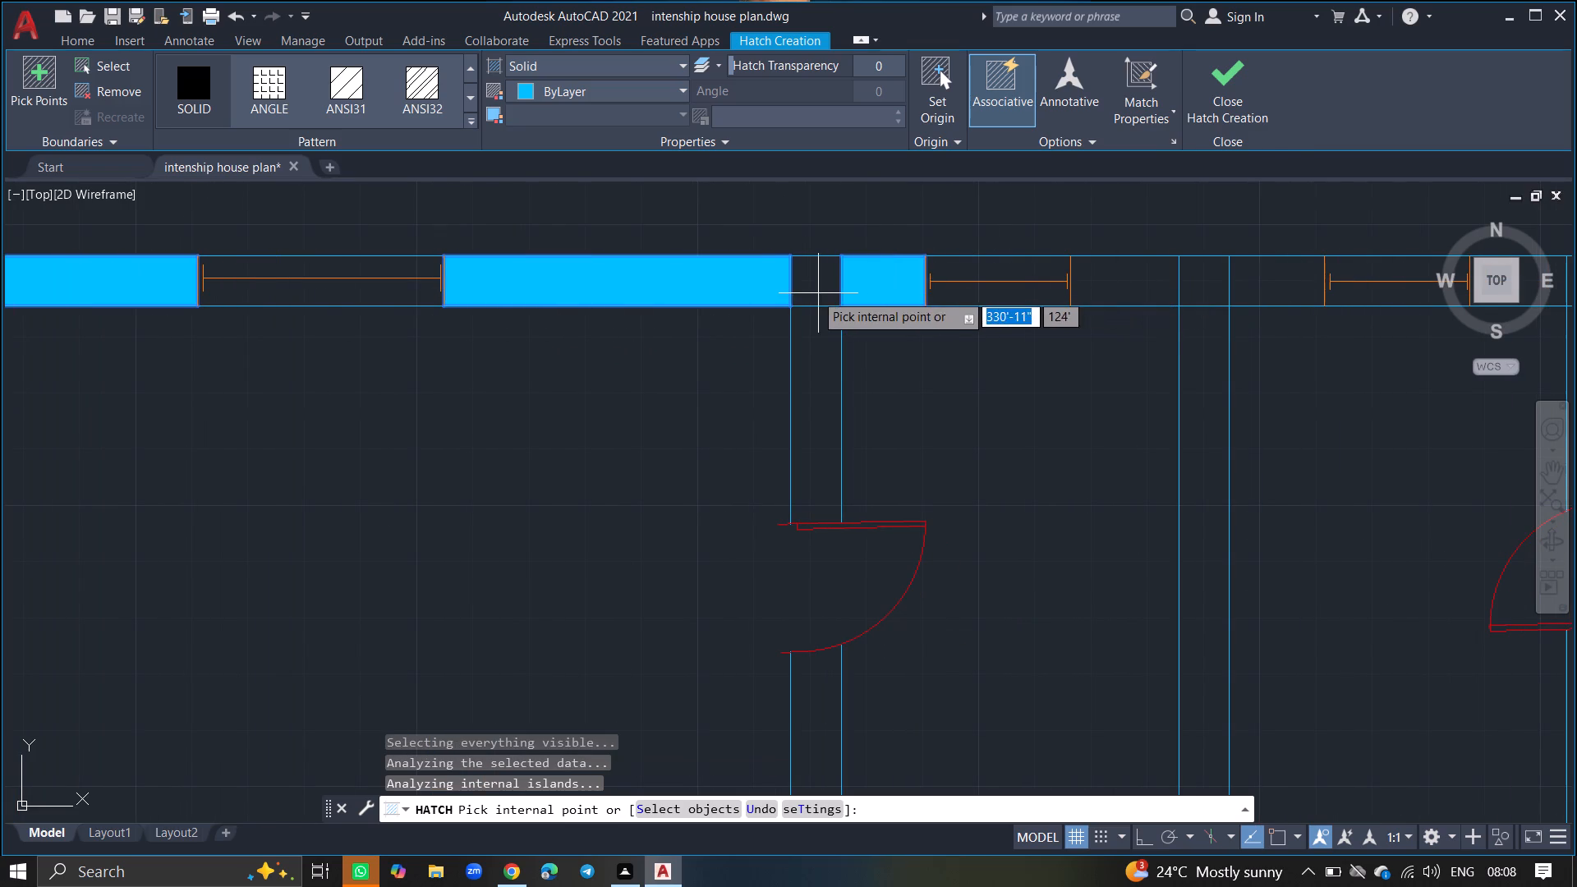
pyautogui.click(806, 292)
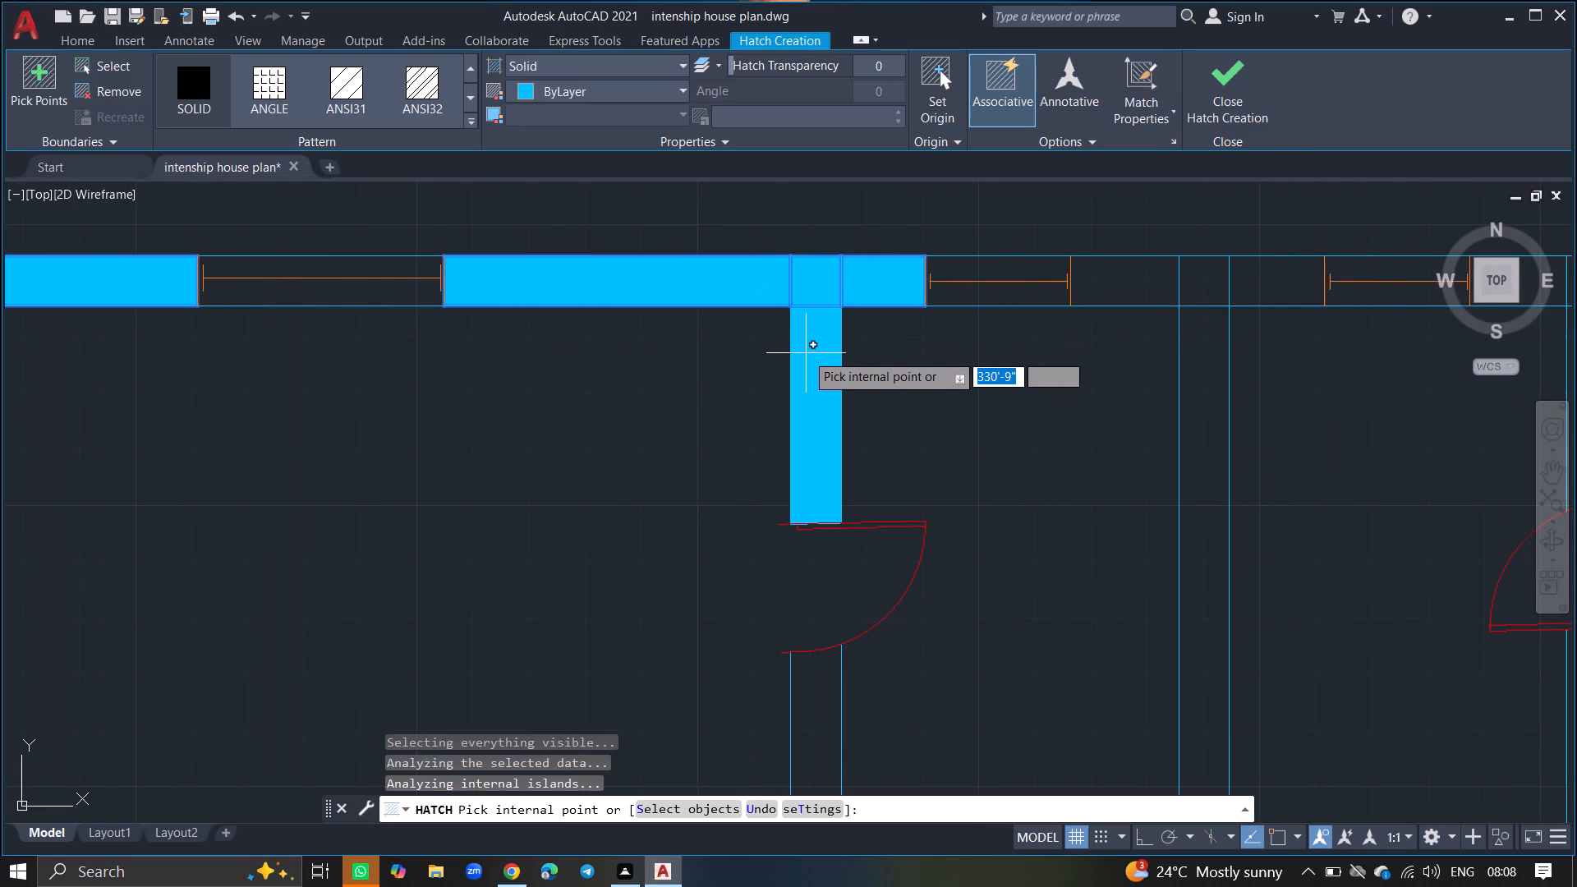
pyautogui.click(806, 353)
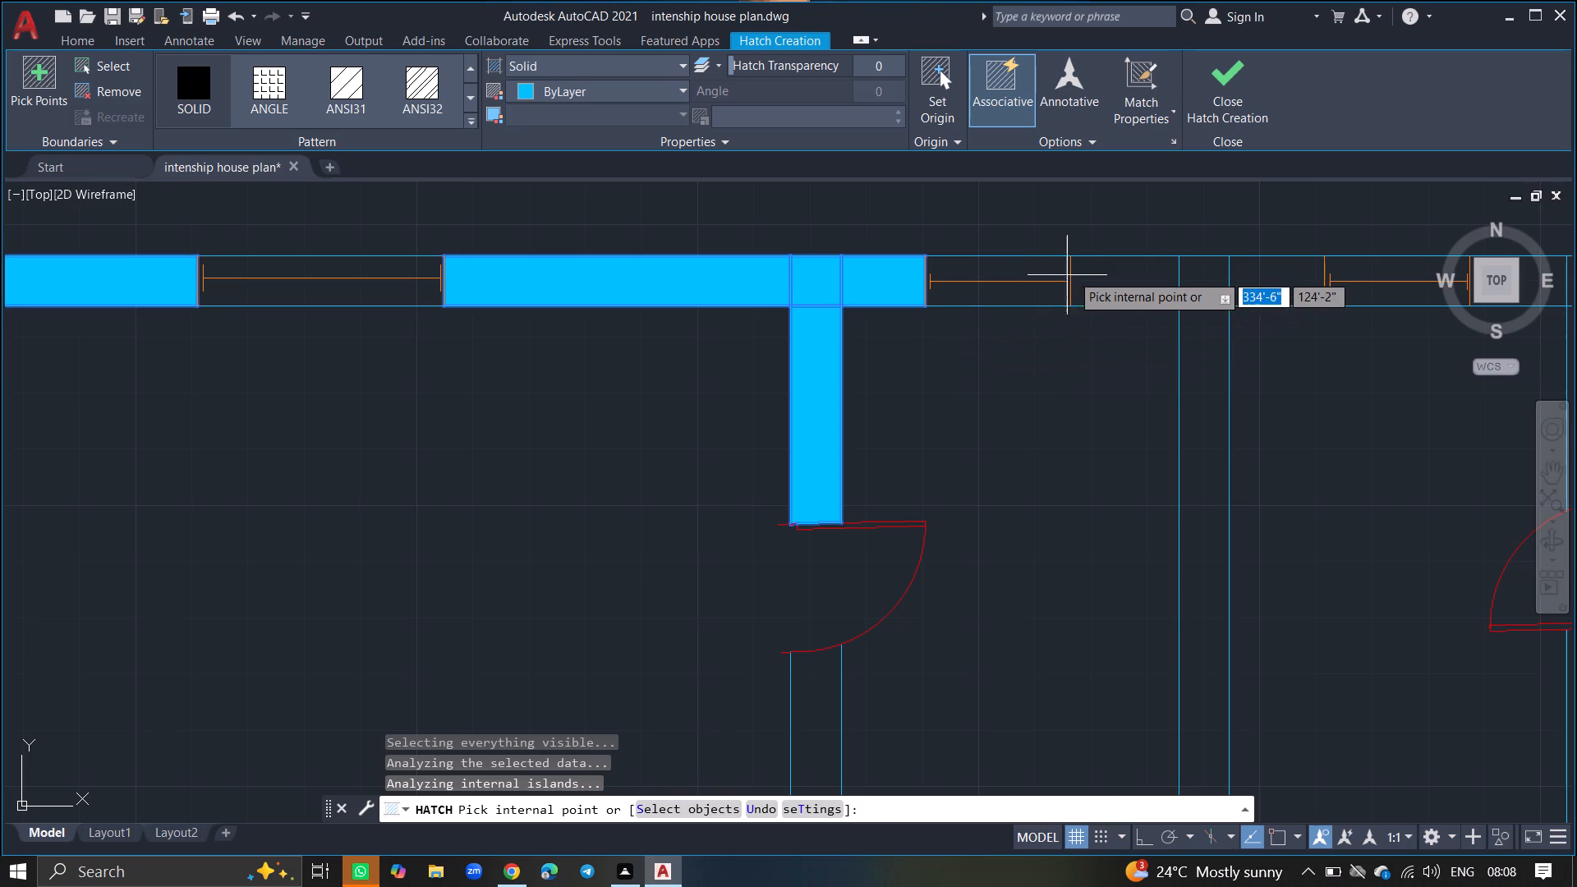
# Fill the top wall between its second and third windows, including the junction, and the full partition between the two small rooms.
pyautogui.click(1101, 273)
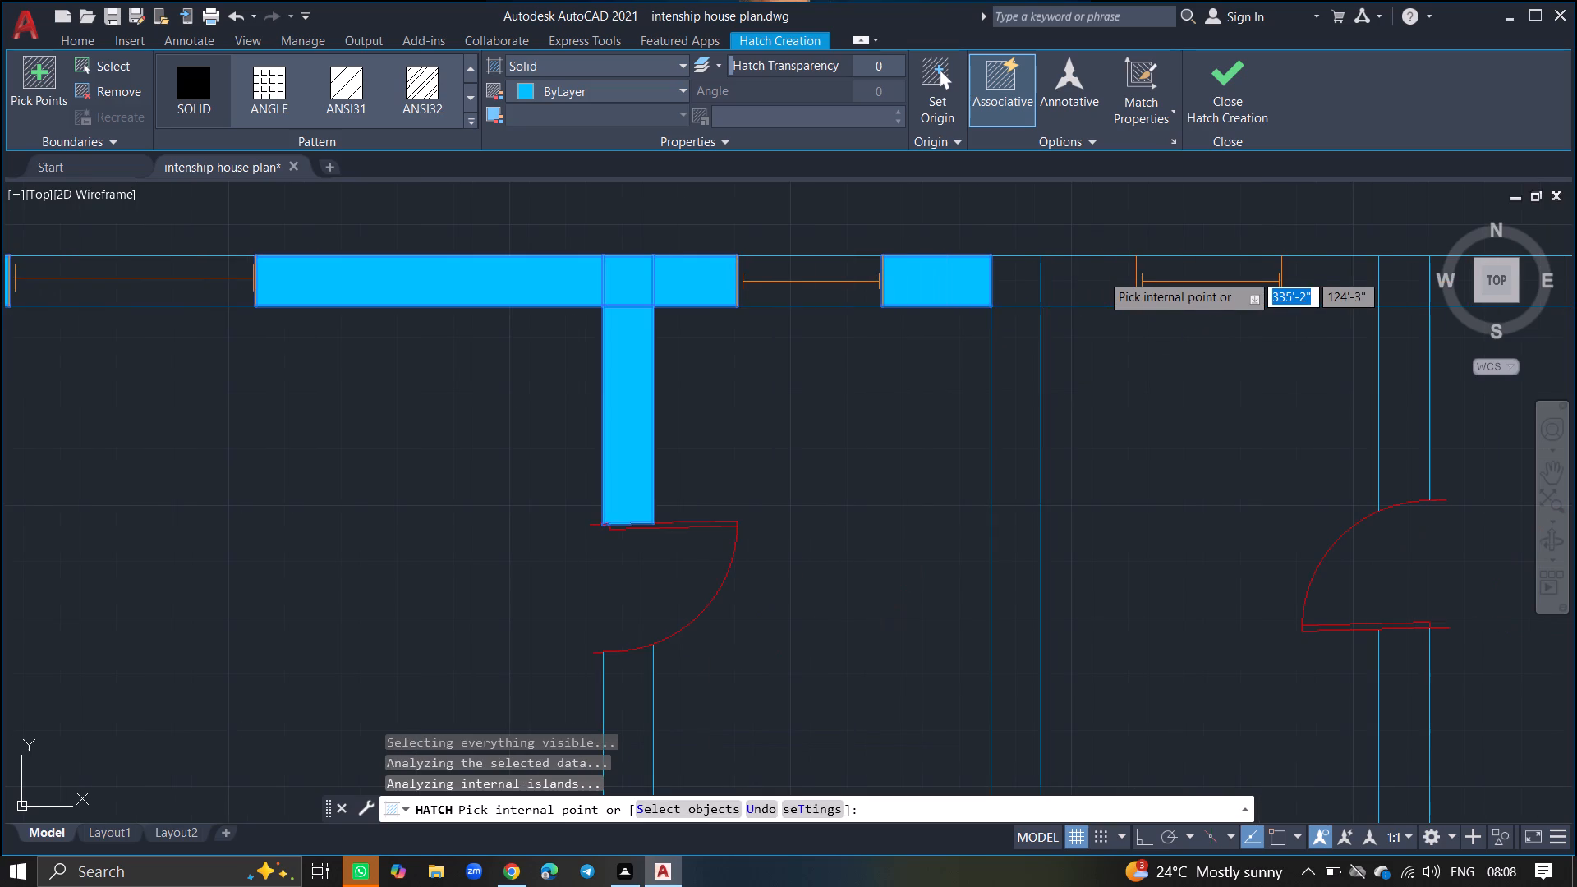
pyautogui.click(1060, 289)
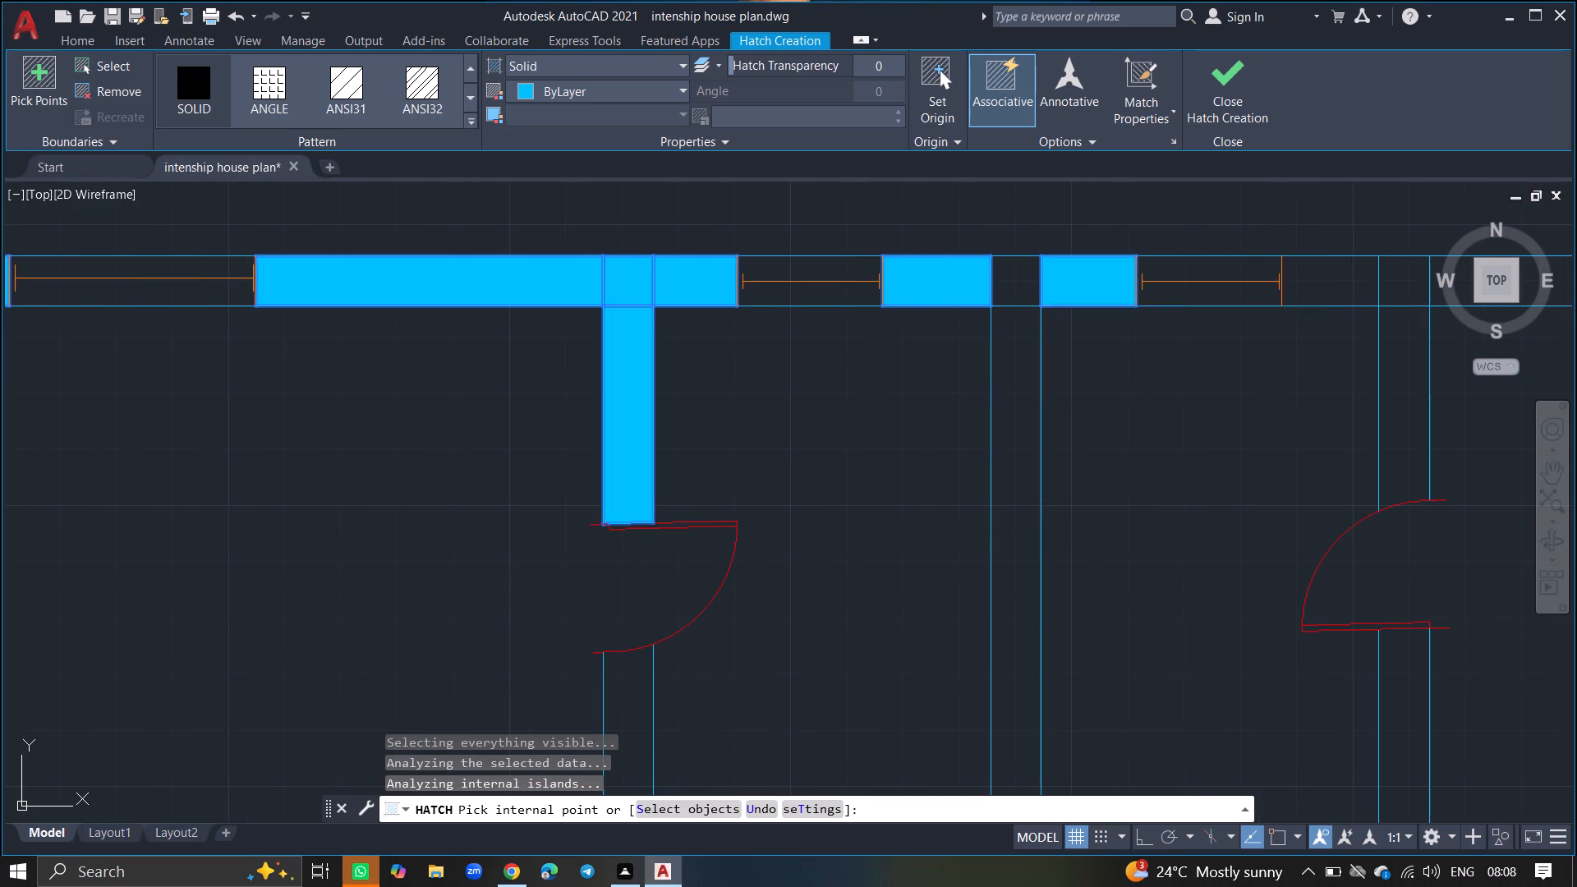
pyautogui.click(1019, 290)
pyautogui.click(1014, 356)
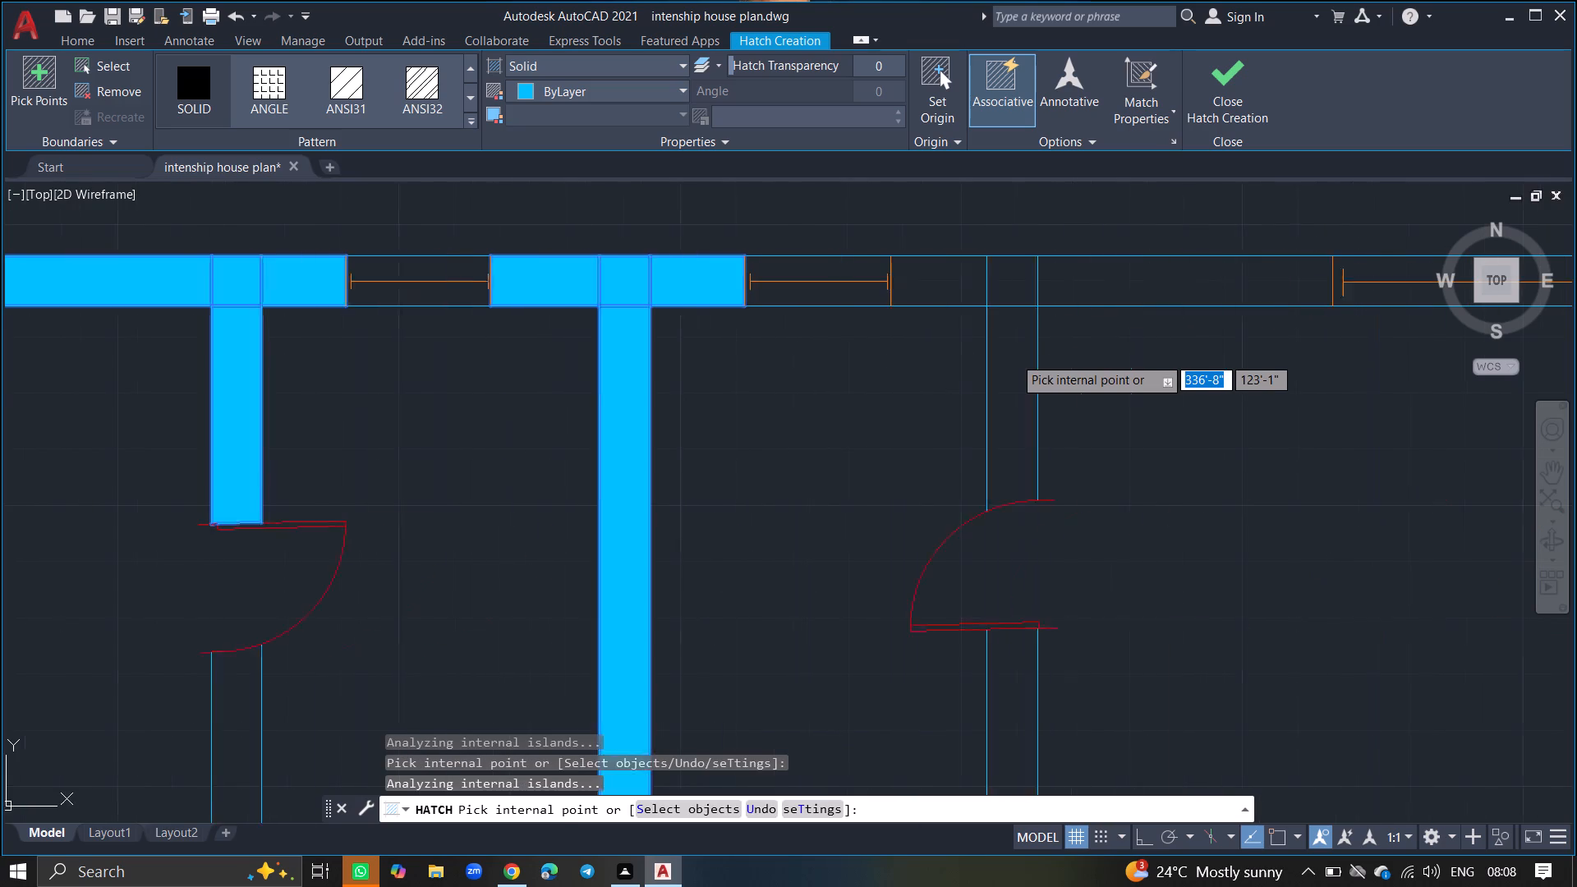
# Fill the third partition above its door and the top wall from the third window to the right exterior wall, skipping the fourth window.
pyautogui.click(906, 339)
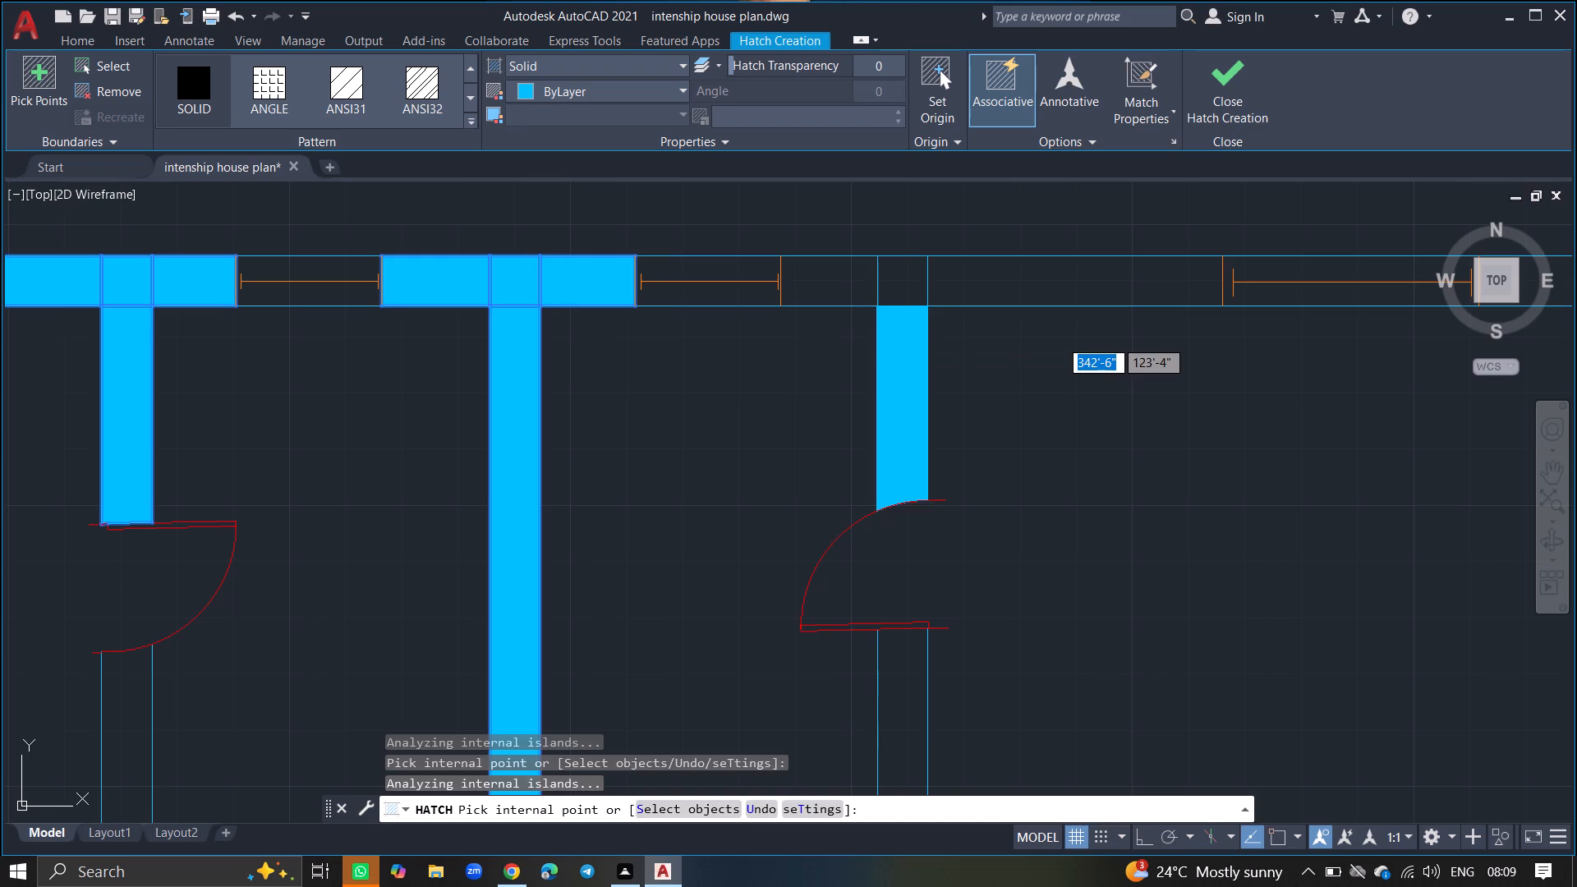
pyautogui.click(897, 288)
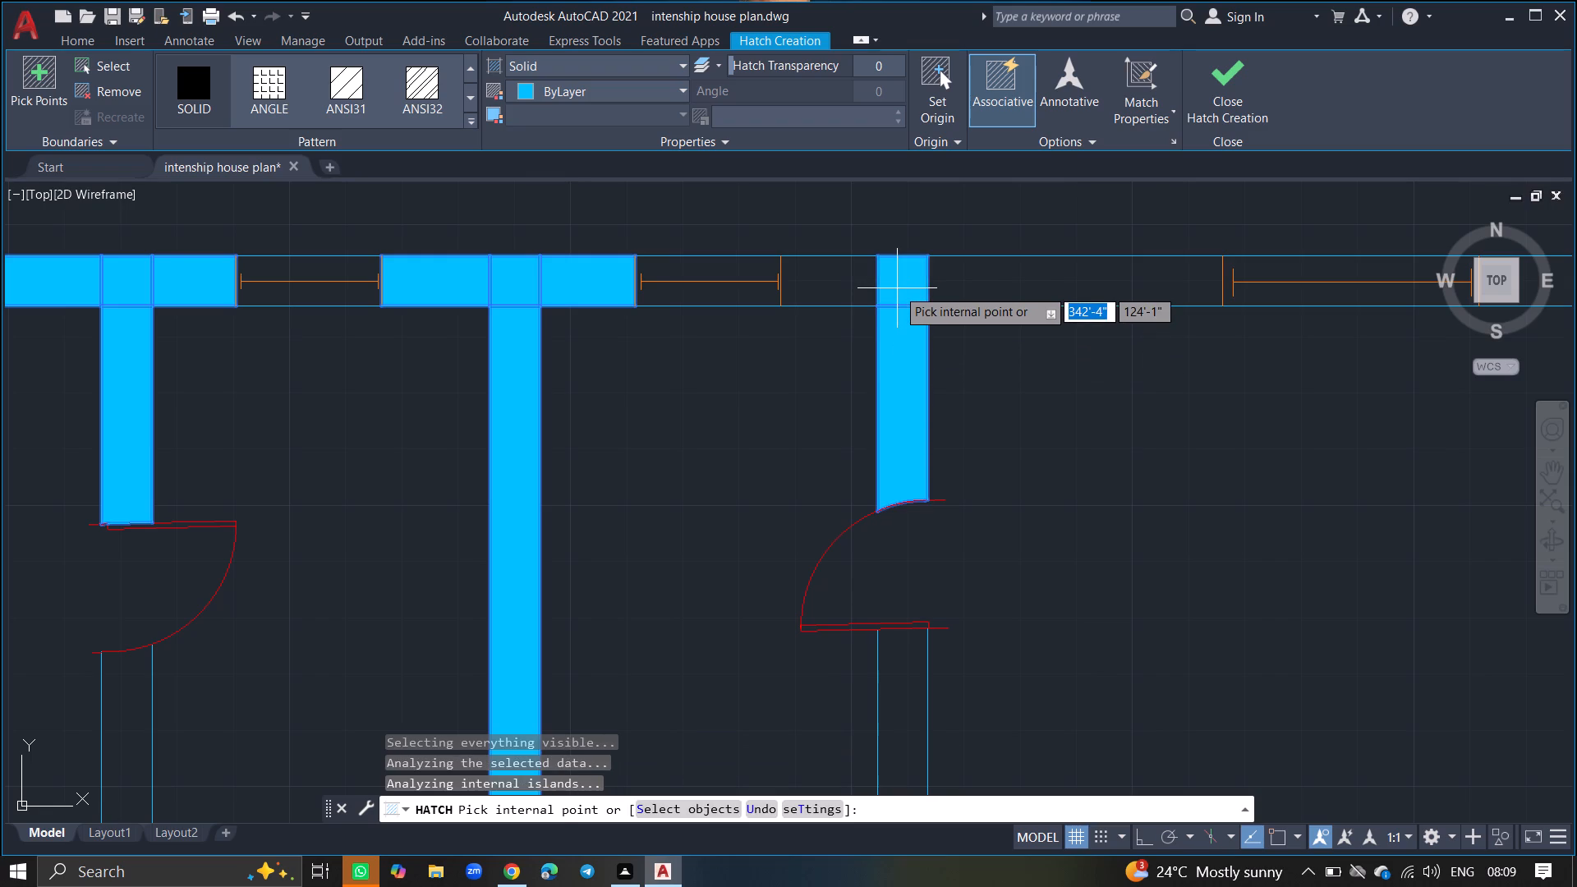
pyautogui.click(850, 289)
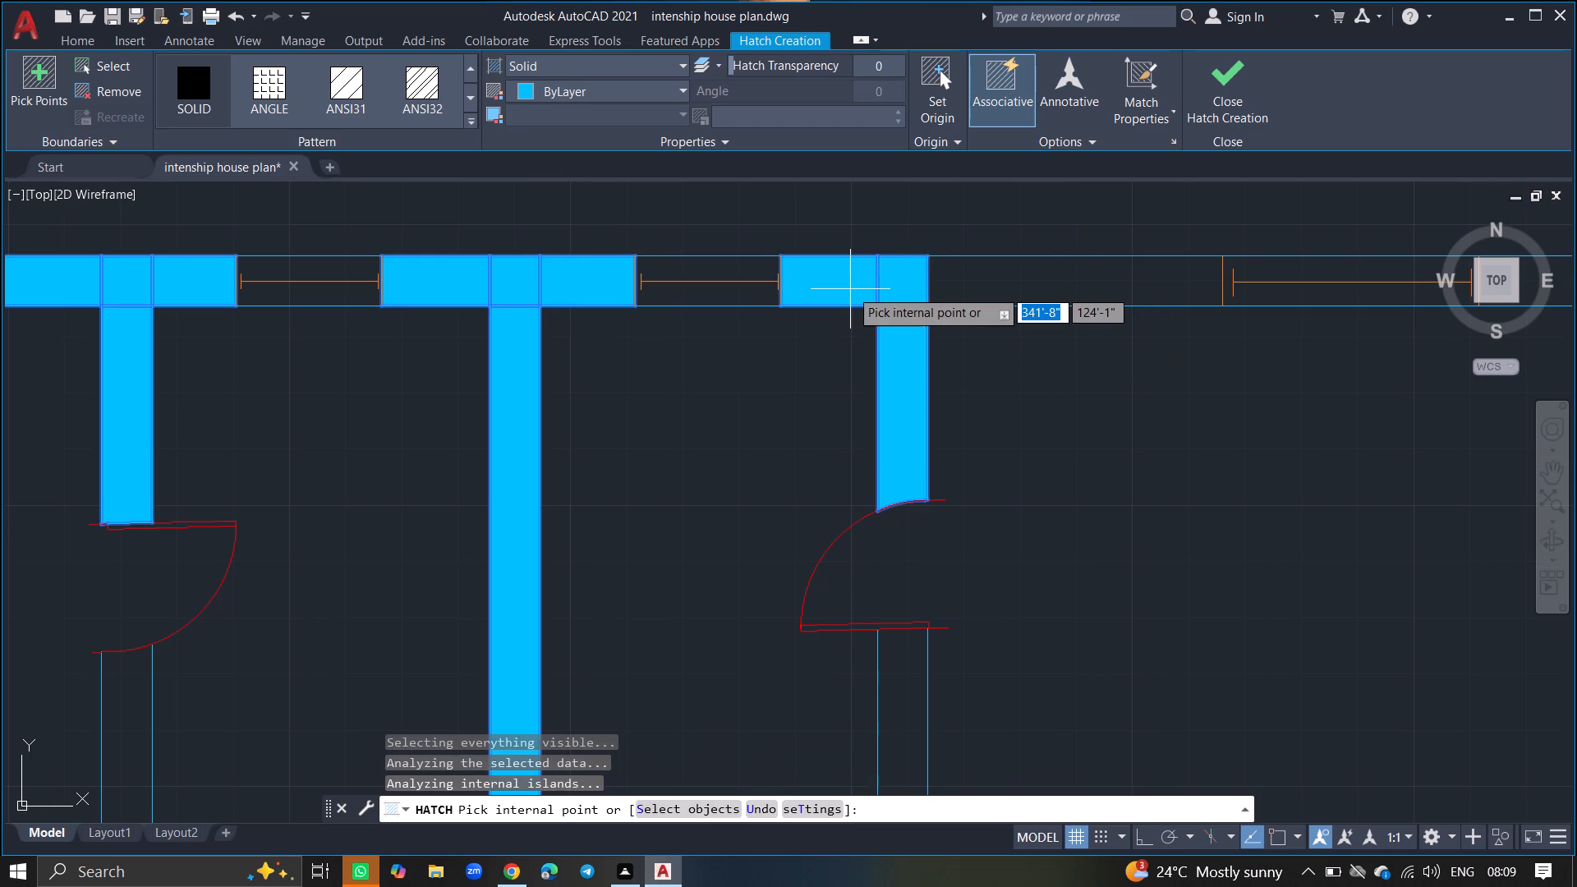
pyautogui.click(850, 289)
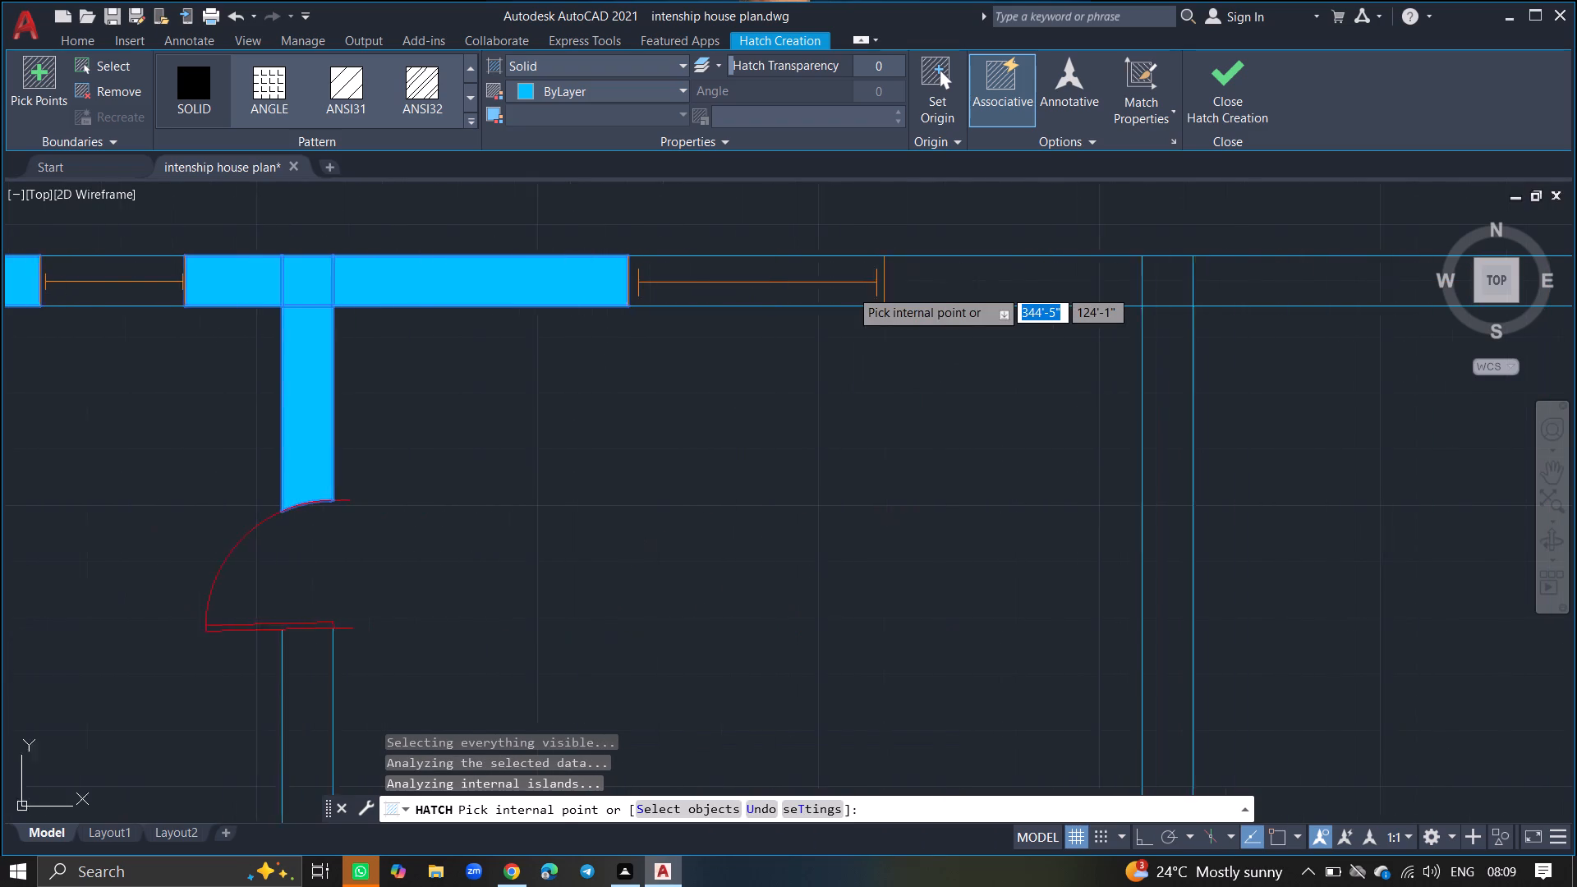
pyautogui.click(878, 280)
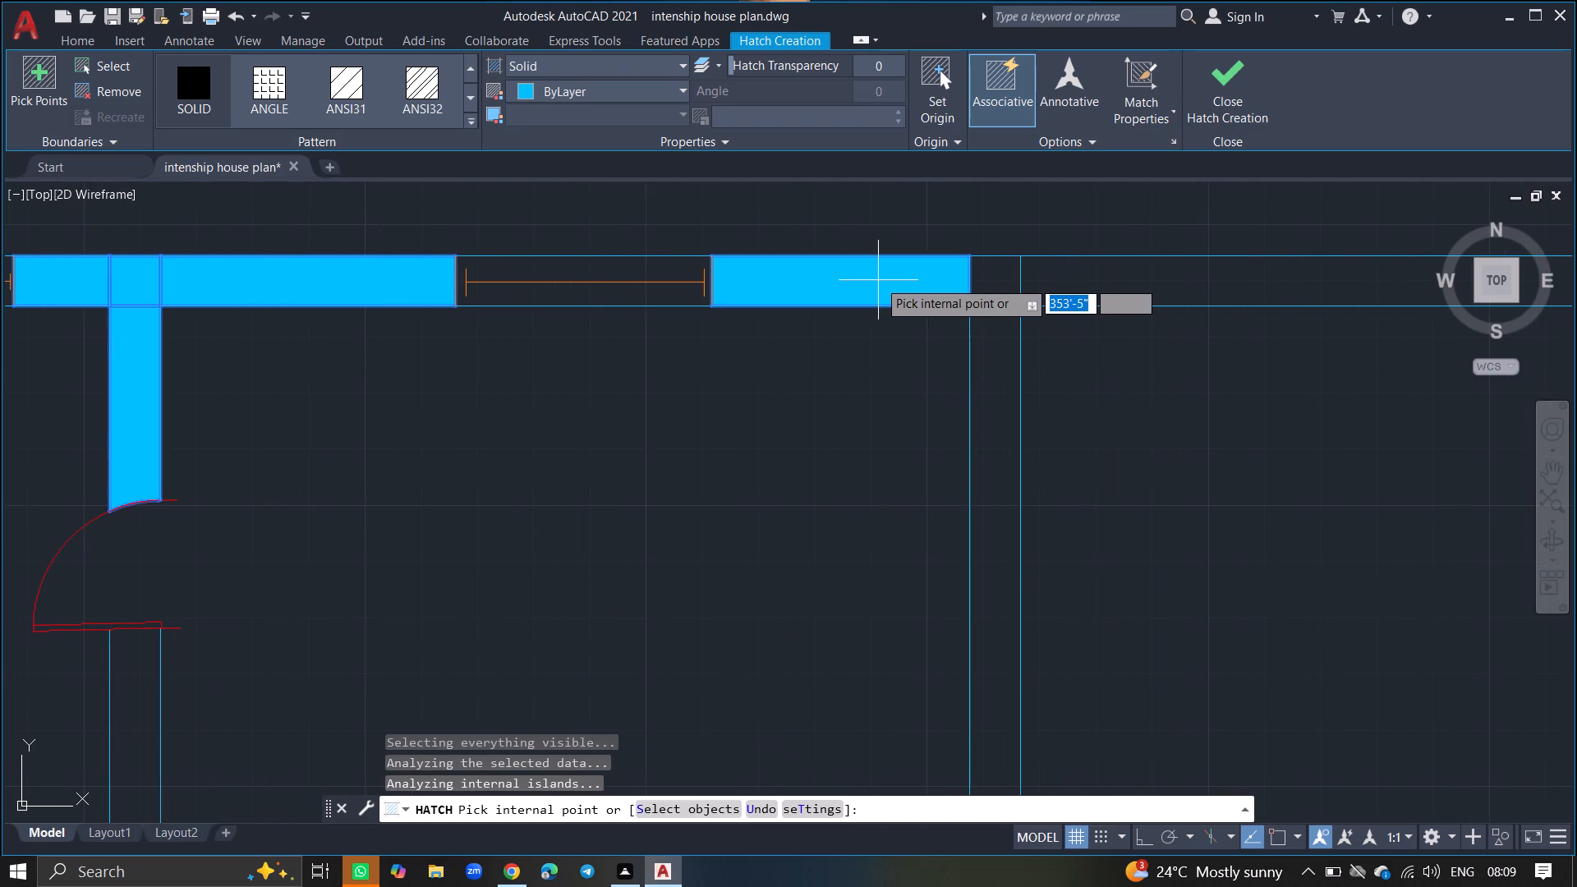
# Fill the right exterior wall below the top corner, past the upper-right room's lower wall junction, to the next cross wall.
pyautogui.keyDown('ctrl'); pyautogui.scroll(-4, 878, 280); pyautogui.keyUp('ctrl')
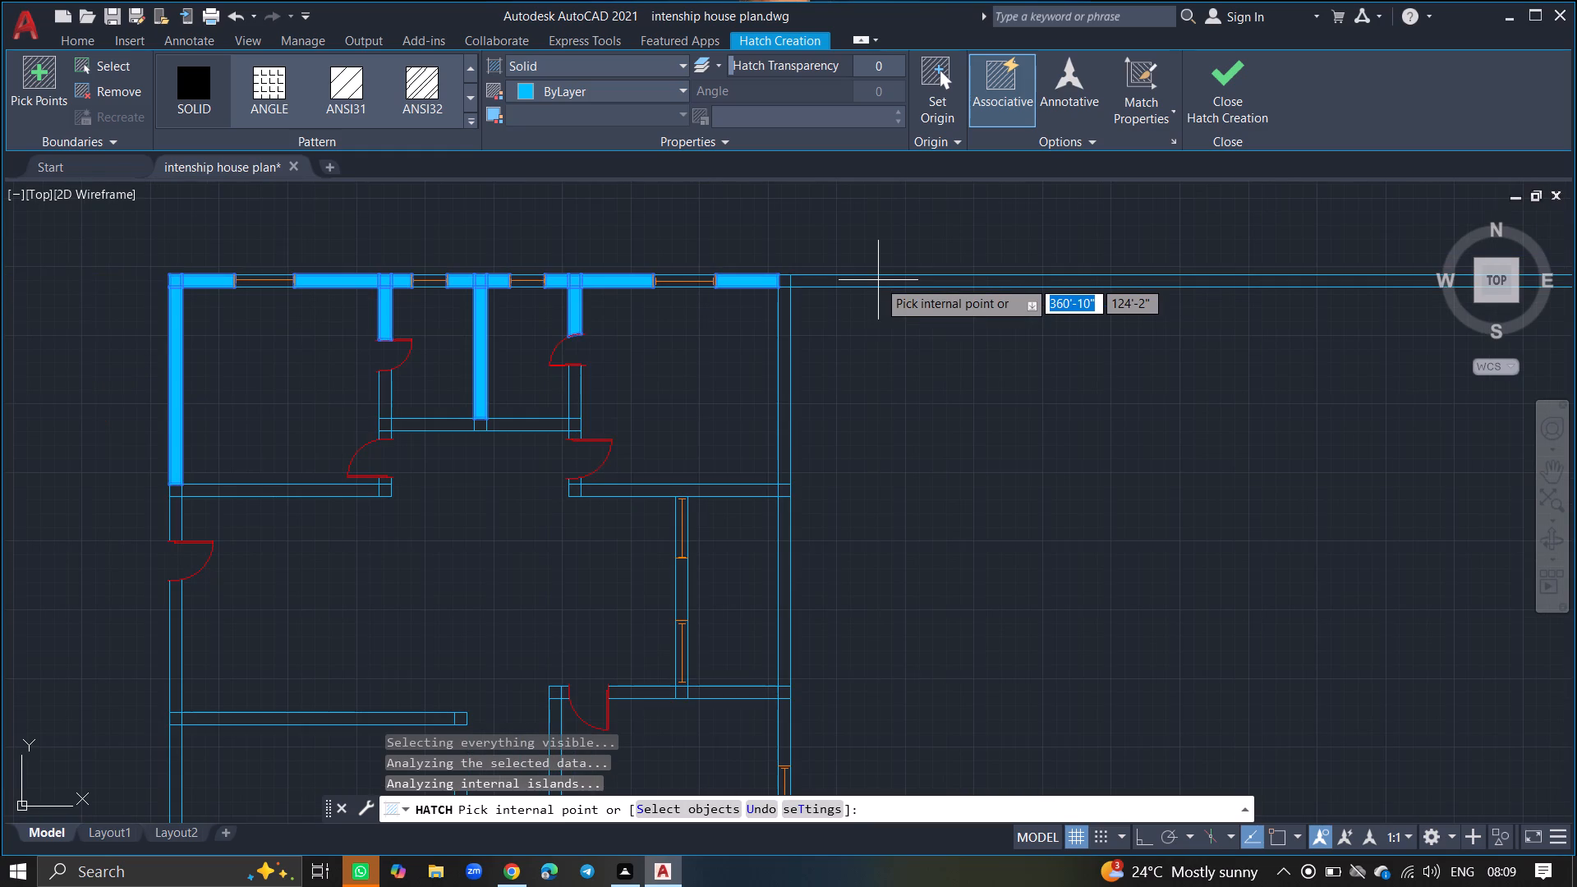
pyautogui.click(783, 338)
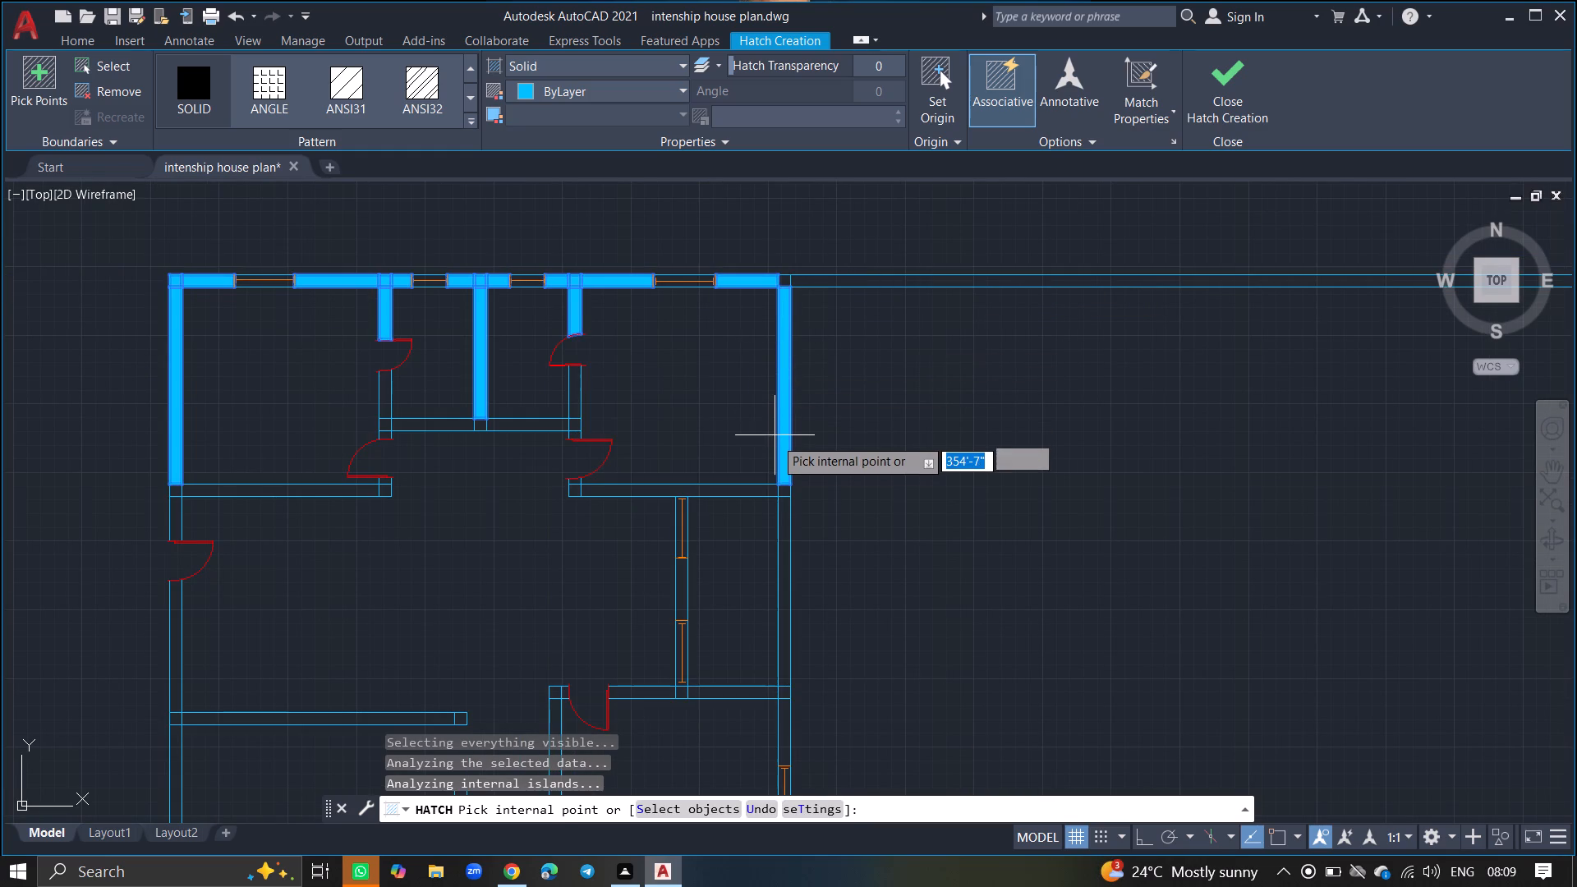
pyautogui.keyDown('ctrl'); pyautogui.scroll(3, 789, 507); pyautogui.keyUp('ctrl')
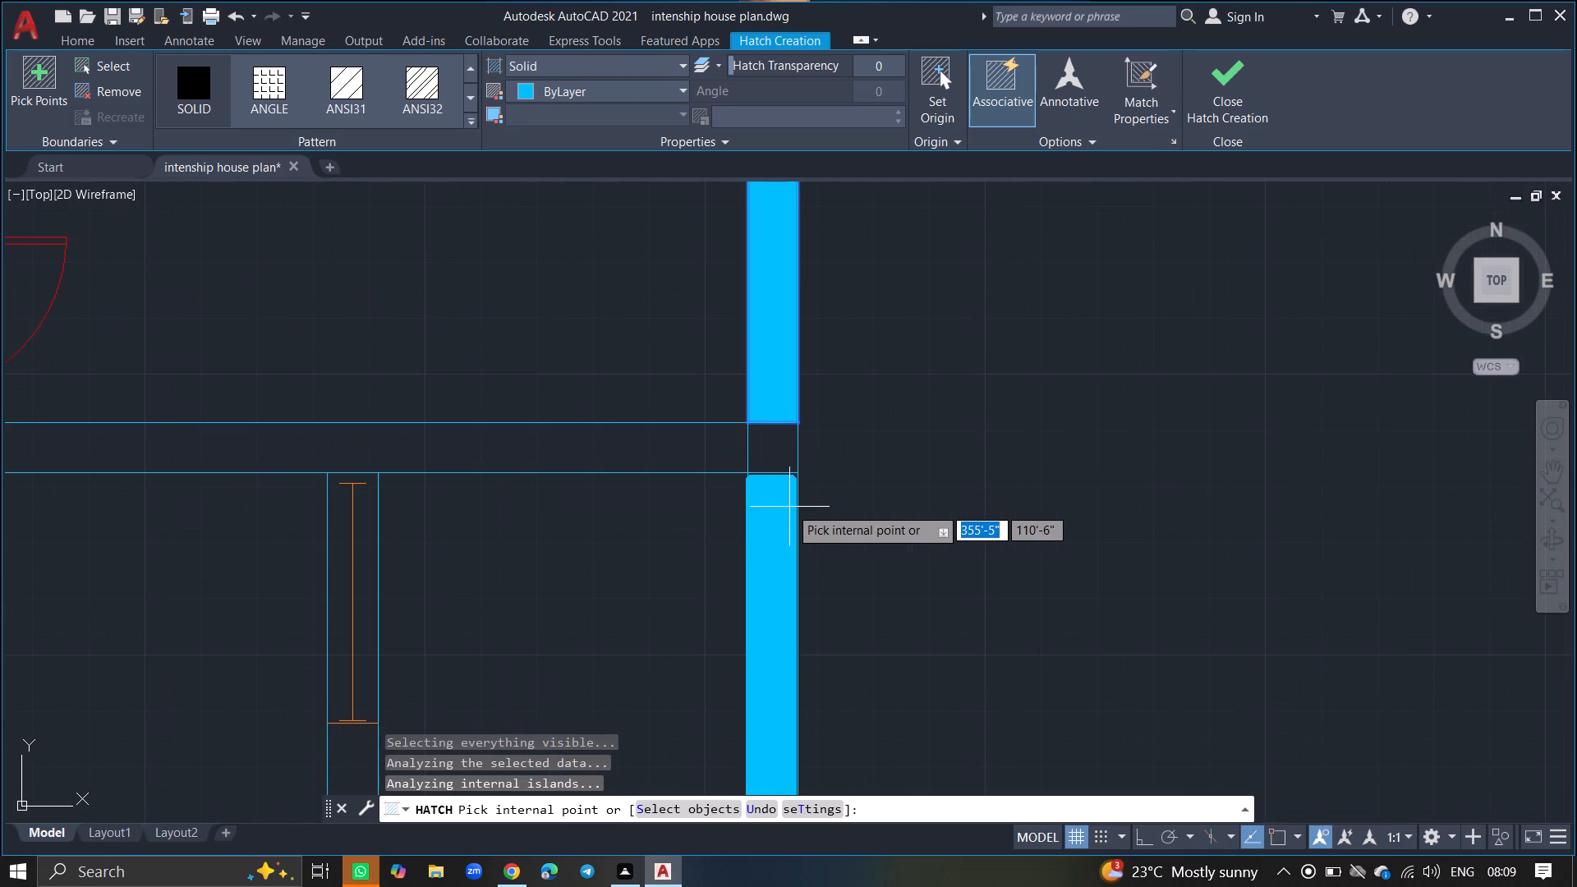
pyautogui.click(789, 507)
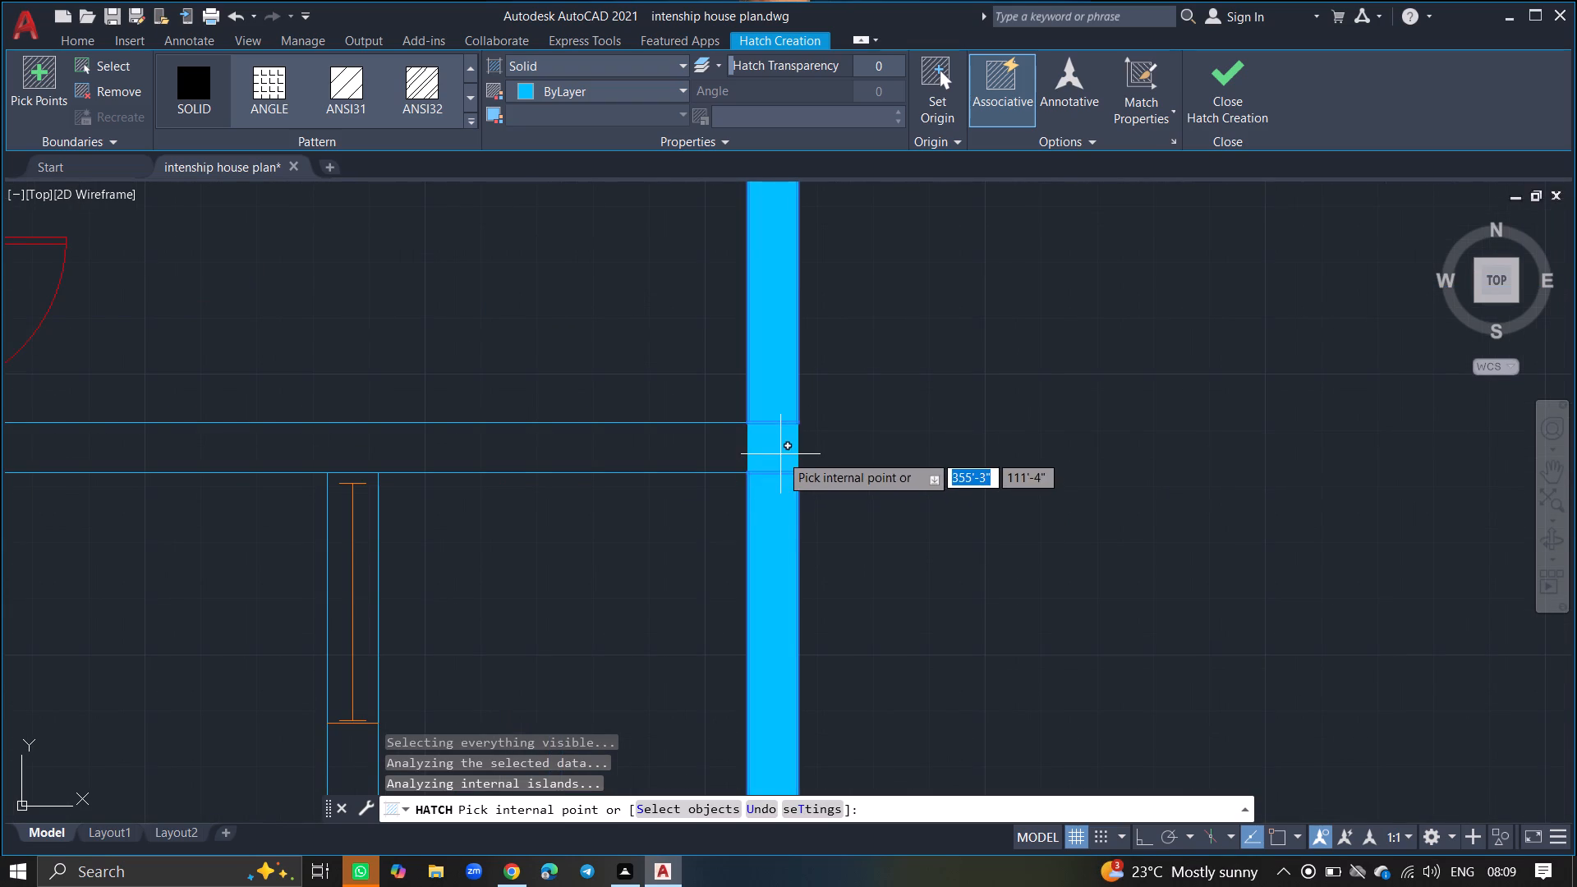
pyautogui.click(780, 454)
# Fill the upper-right room's lower wall, its left end square and the short stub up to the room's door.
pyautogui.click(699, 456)
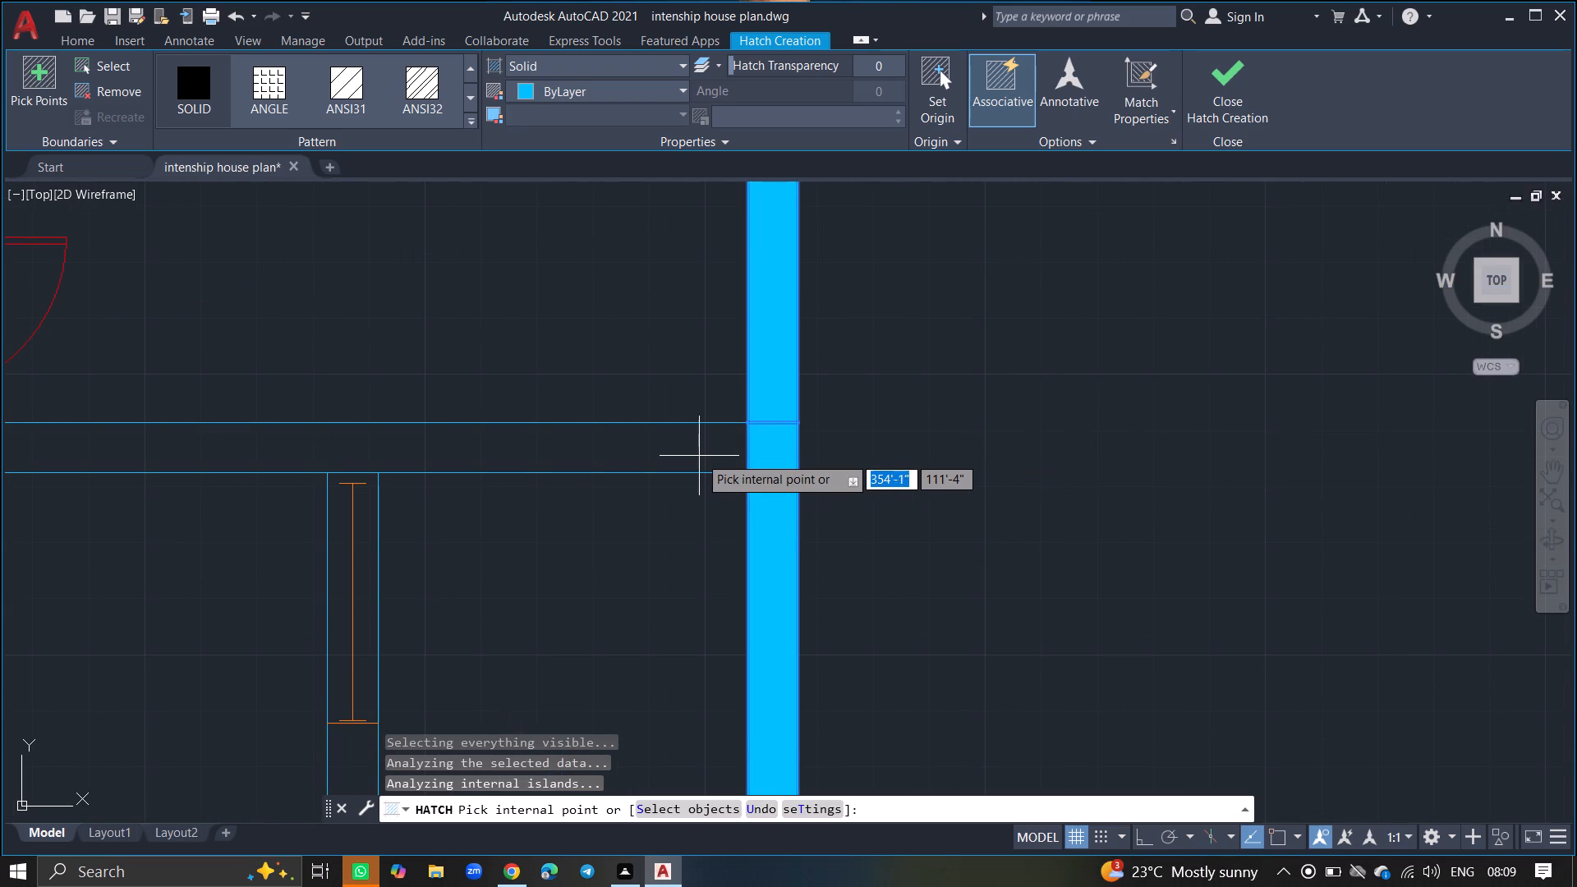
pyautogui.click(699, 456)
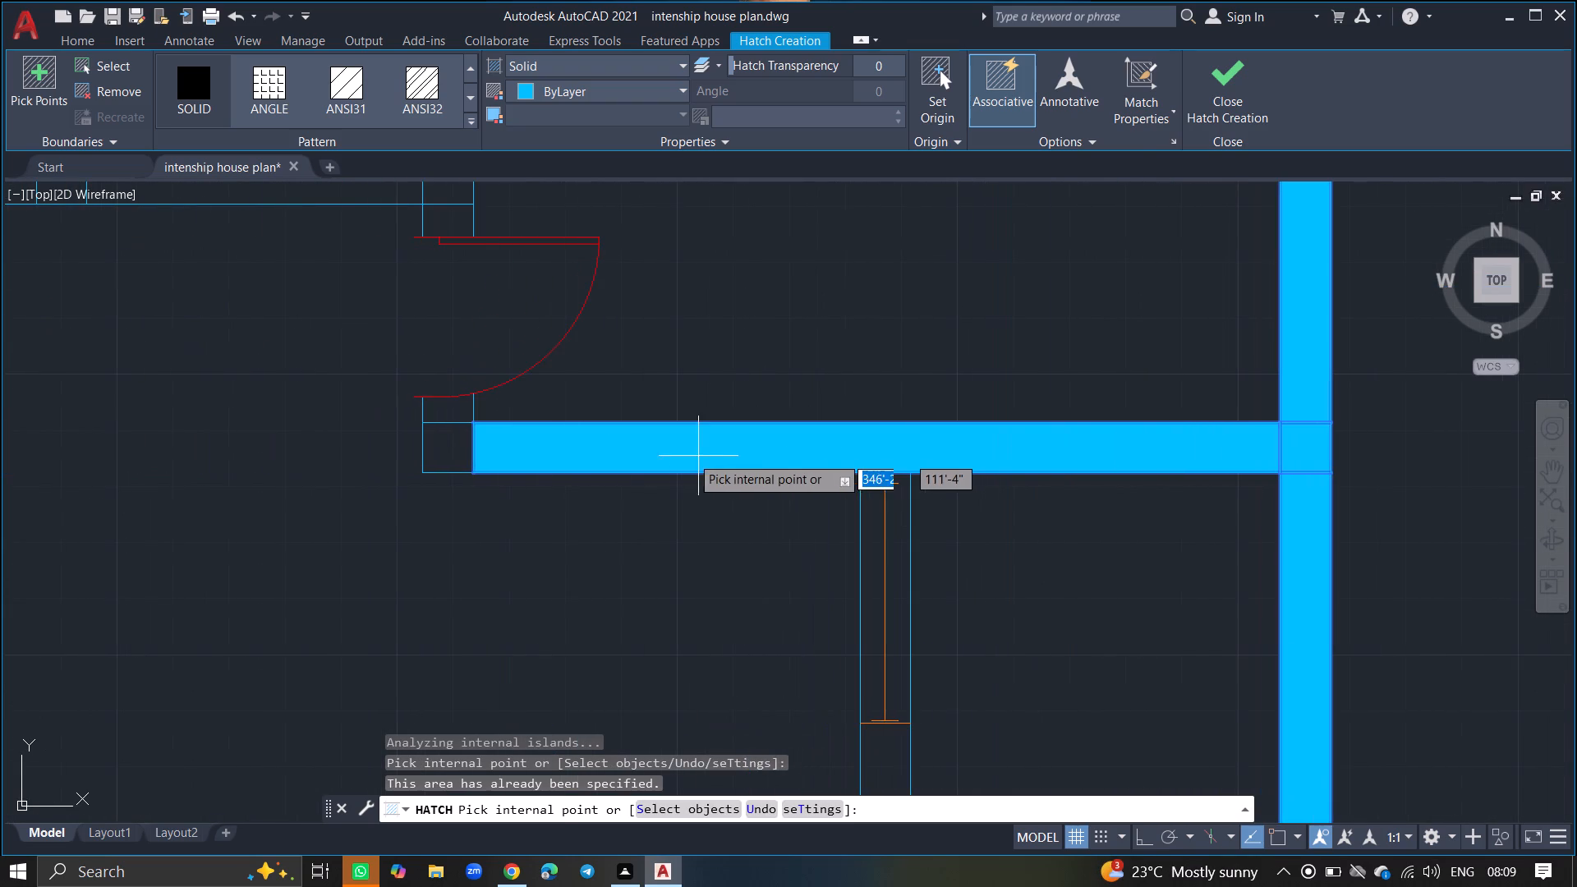
pyautogui.click(452, 454)
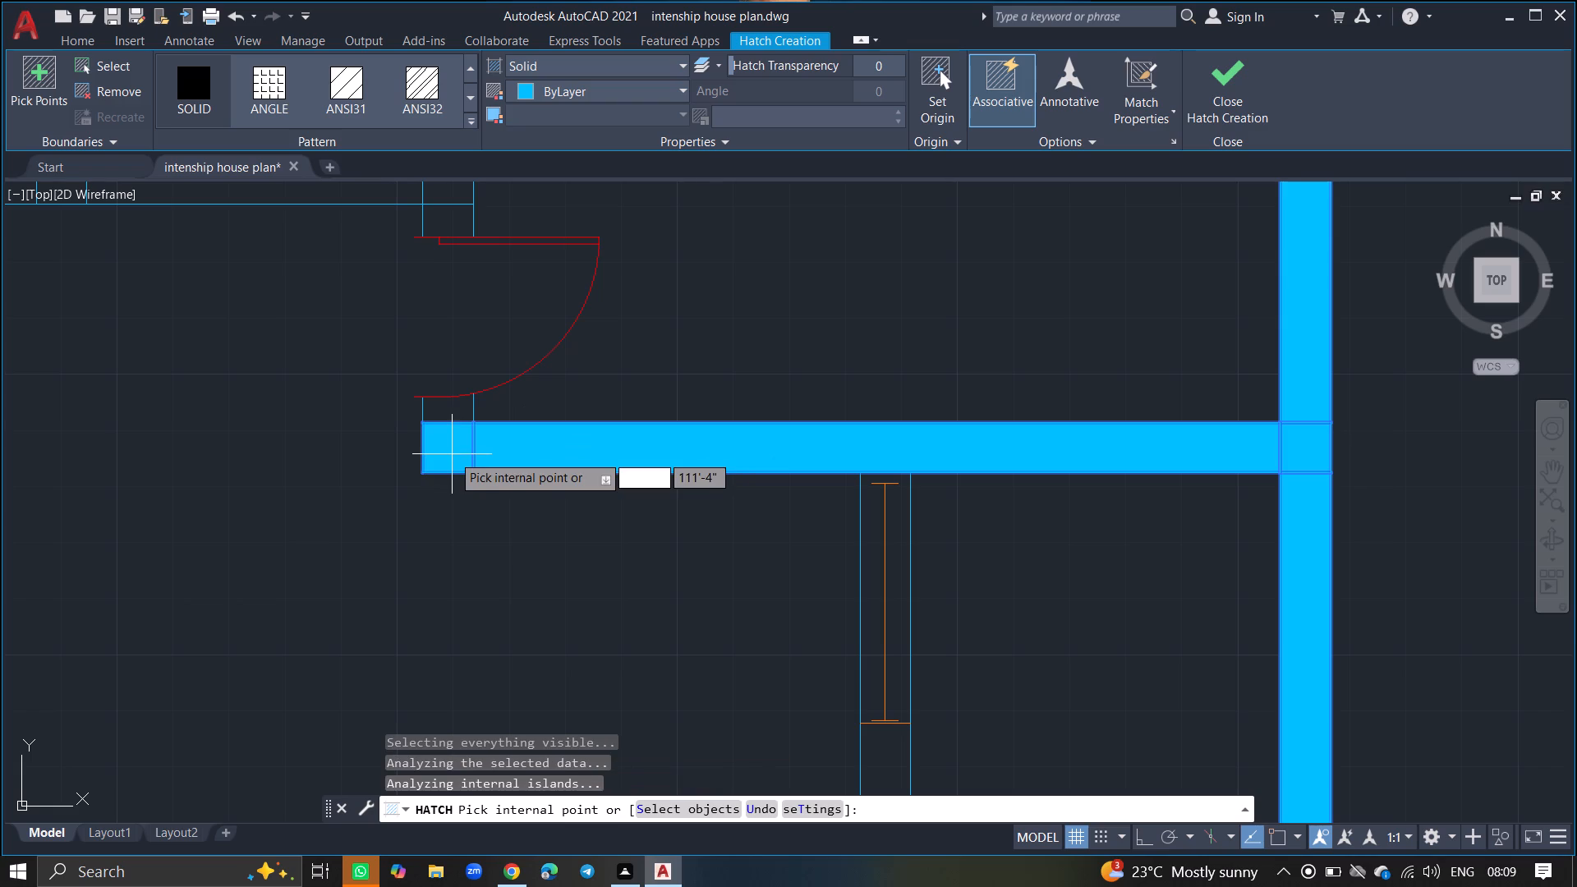
pyautogui.click(448, 406)
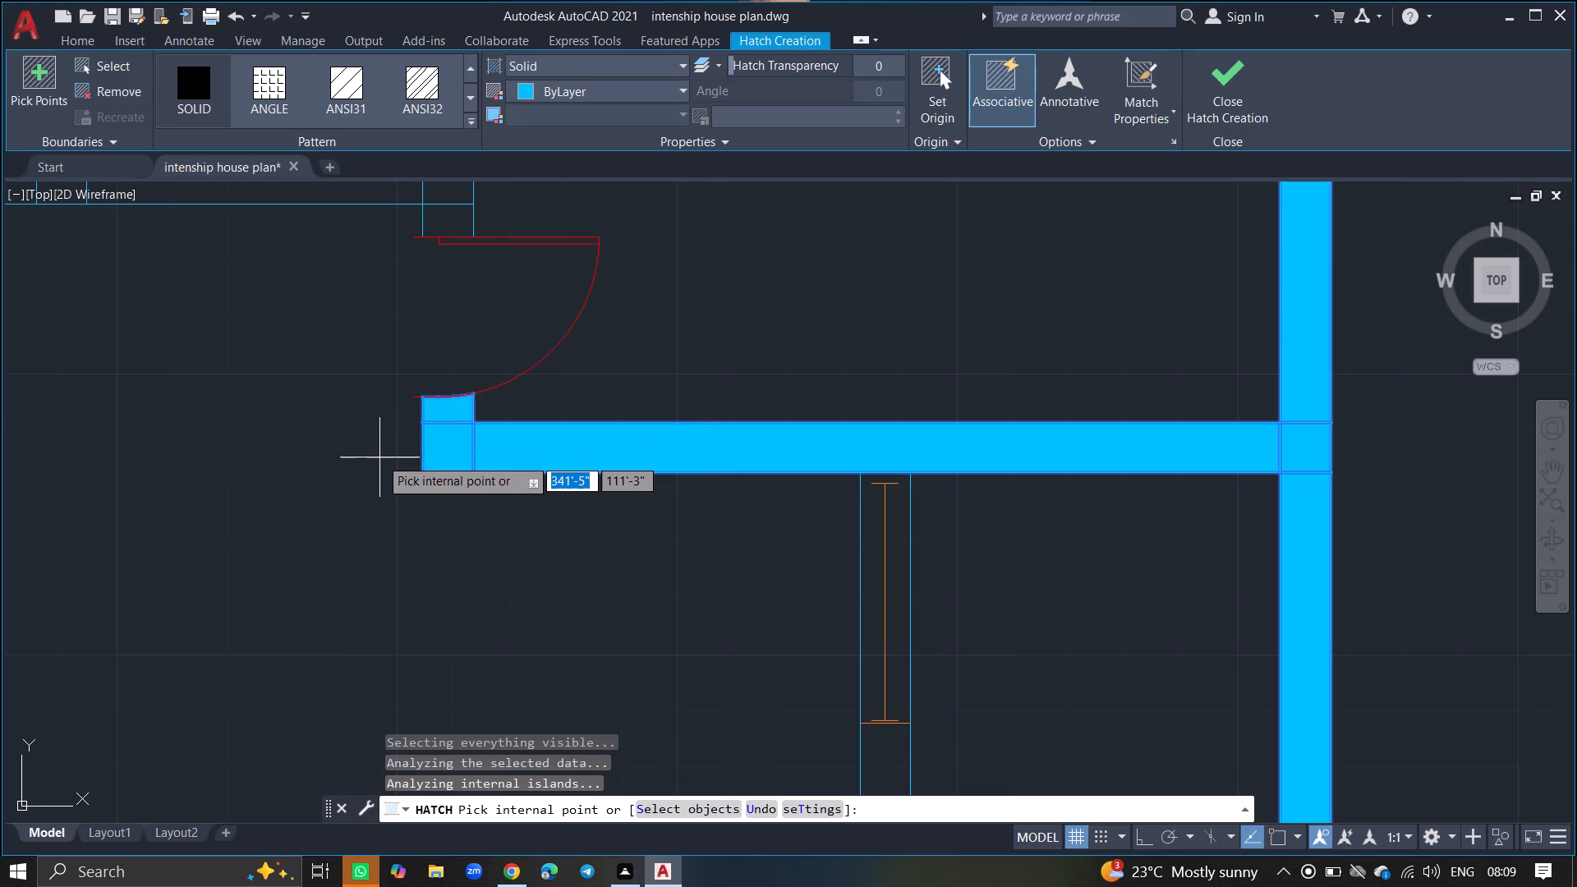
# Fill the third partition between its two doors, including the junction, and the lower wall of the right small room.
pyautogui.keyDown('ctrl'); pyautogui.scroll(-8, 379, 457); pyautogui.keyUp('ctrl')
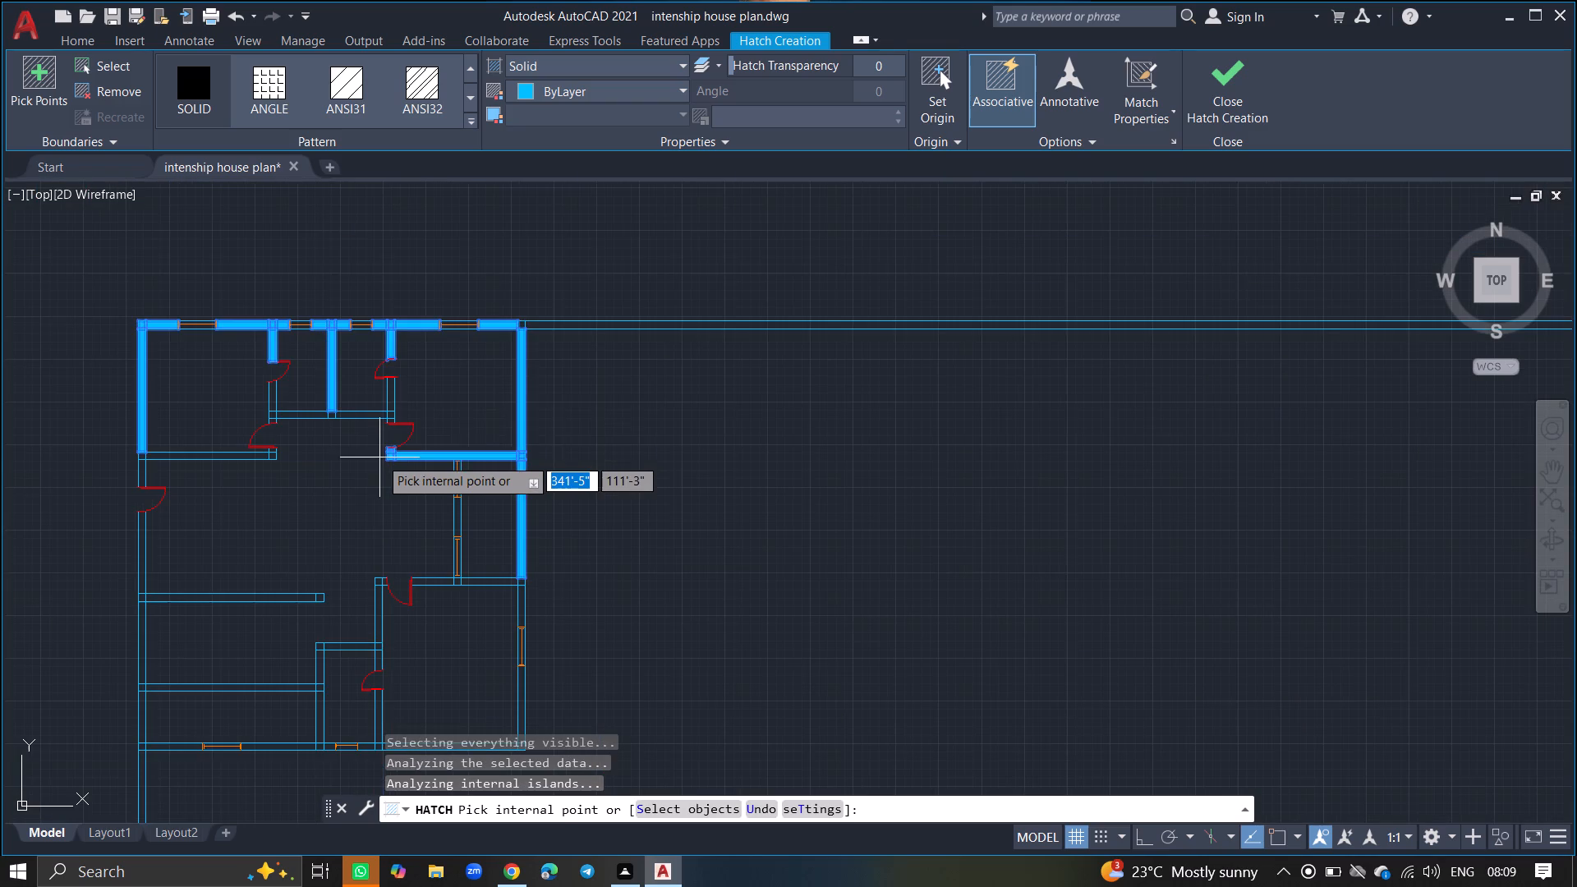
pyautogui.keyDown('ctrl'); pyautogui.scroll(4, 391, 393); pyautogui.keyUp('ctrl')
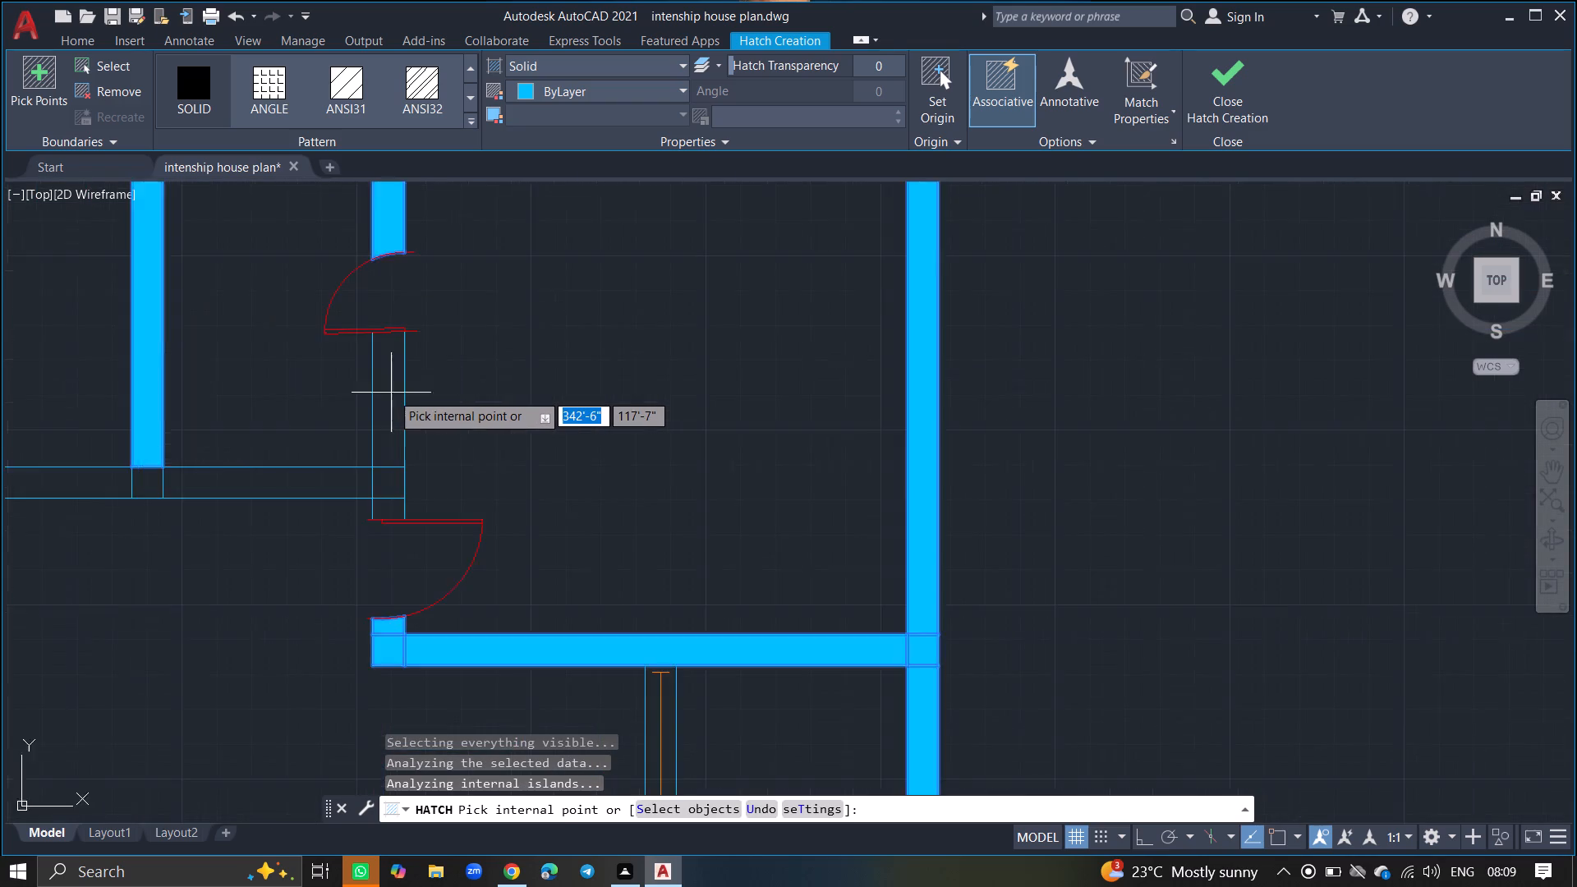
pyautogui.click(391, 393)
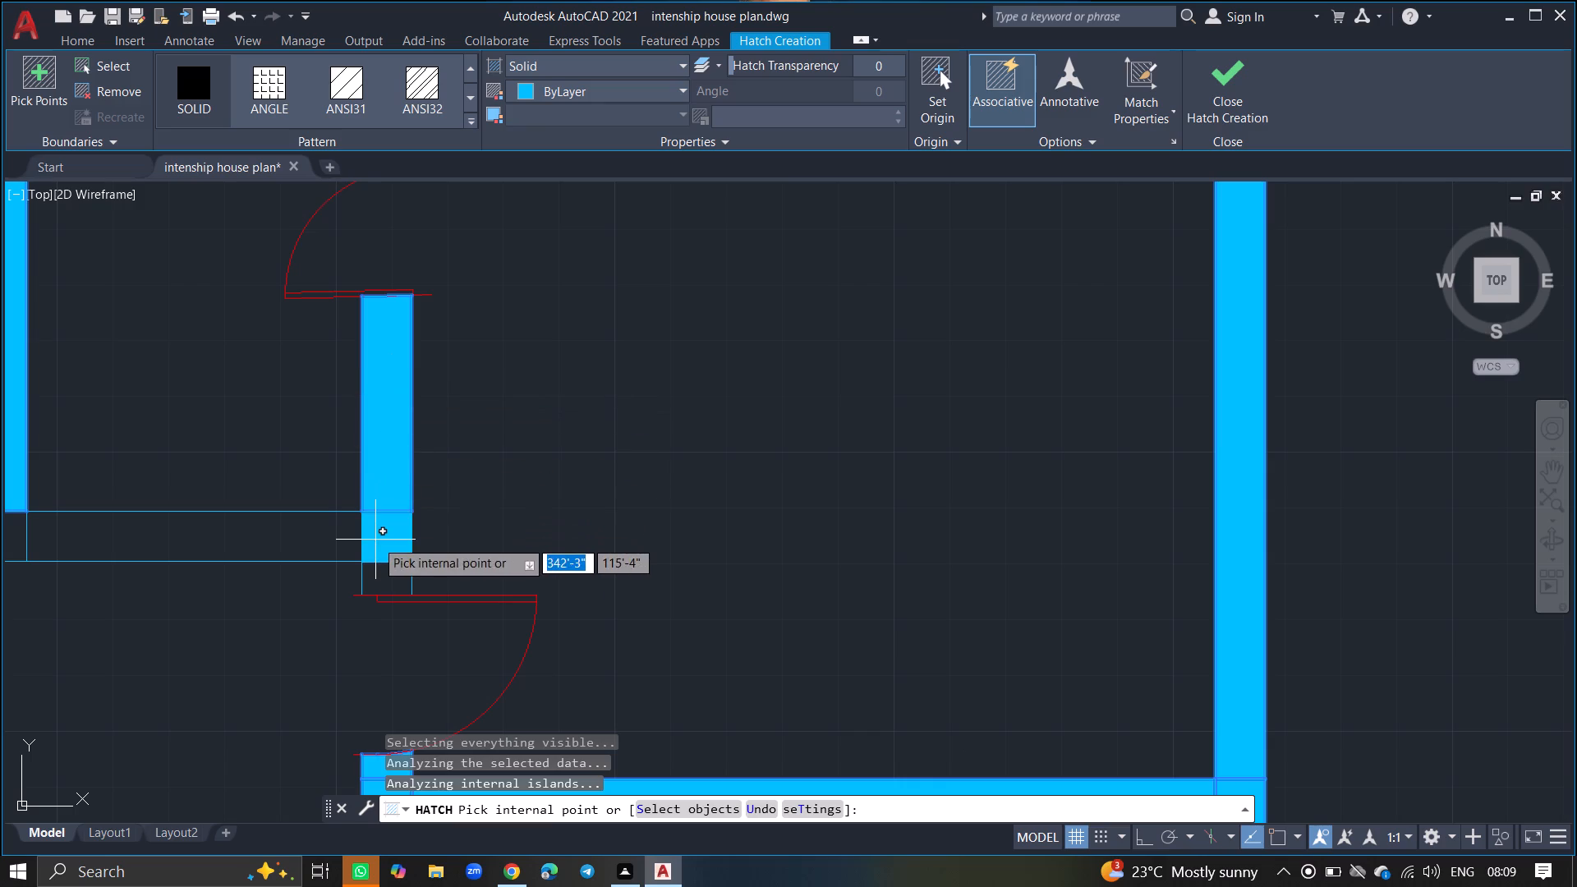
pyautogui.click(375, 540)
pyautogui.click(289, 539)
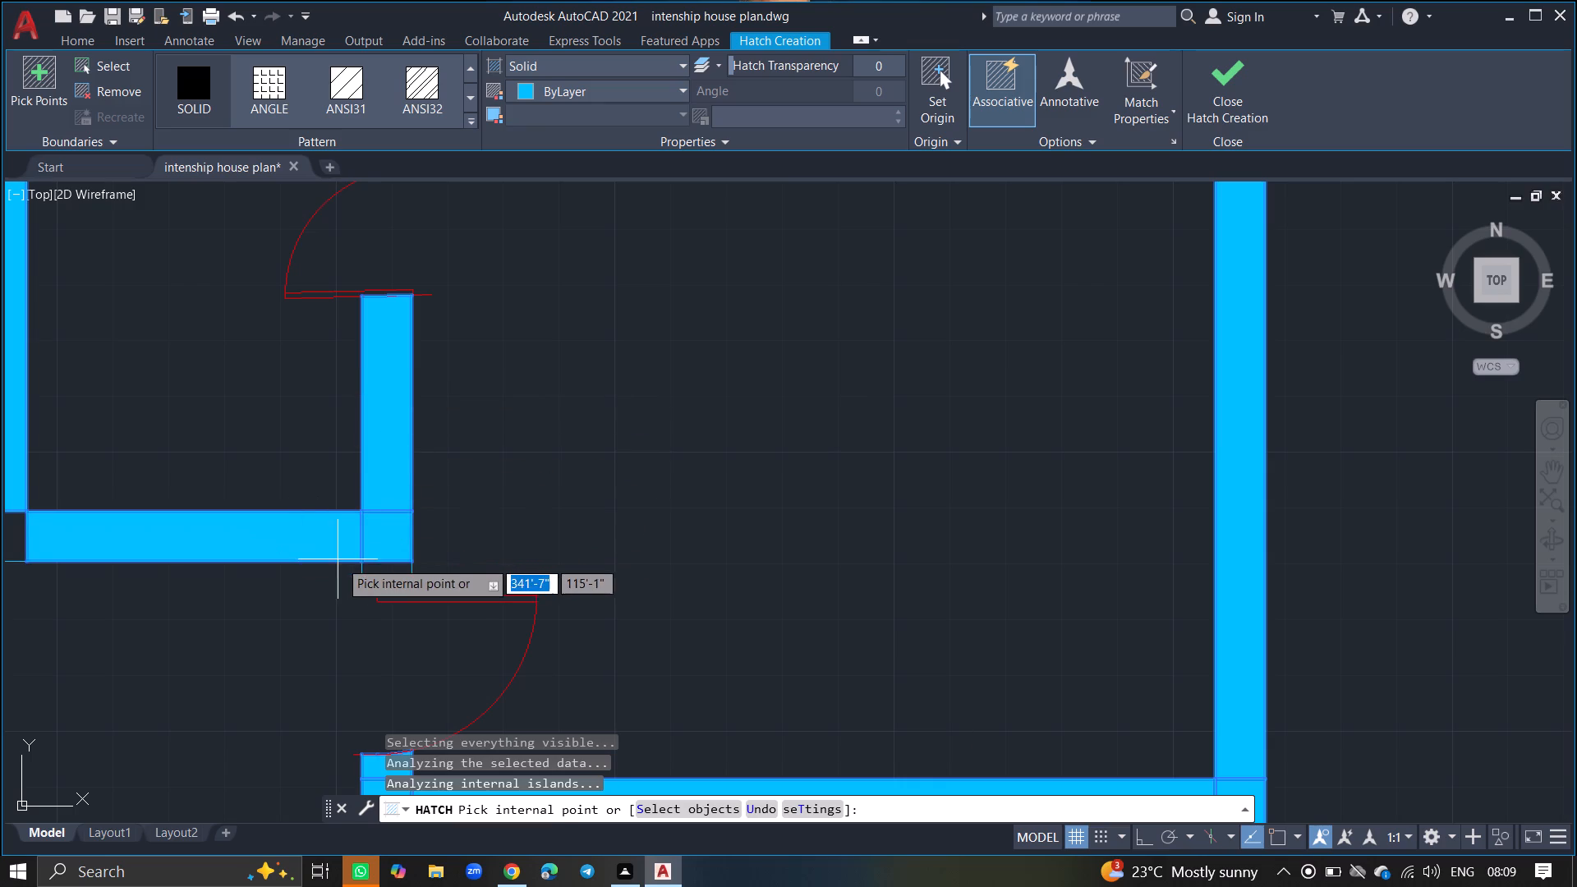
pyautogui.click(381, 577)
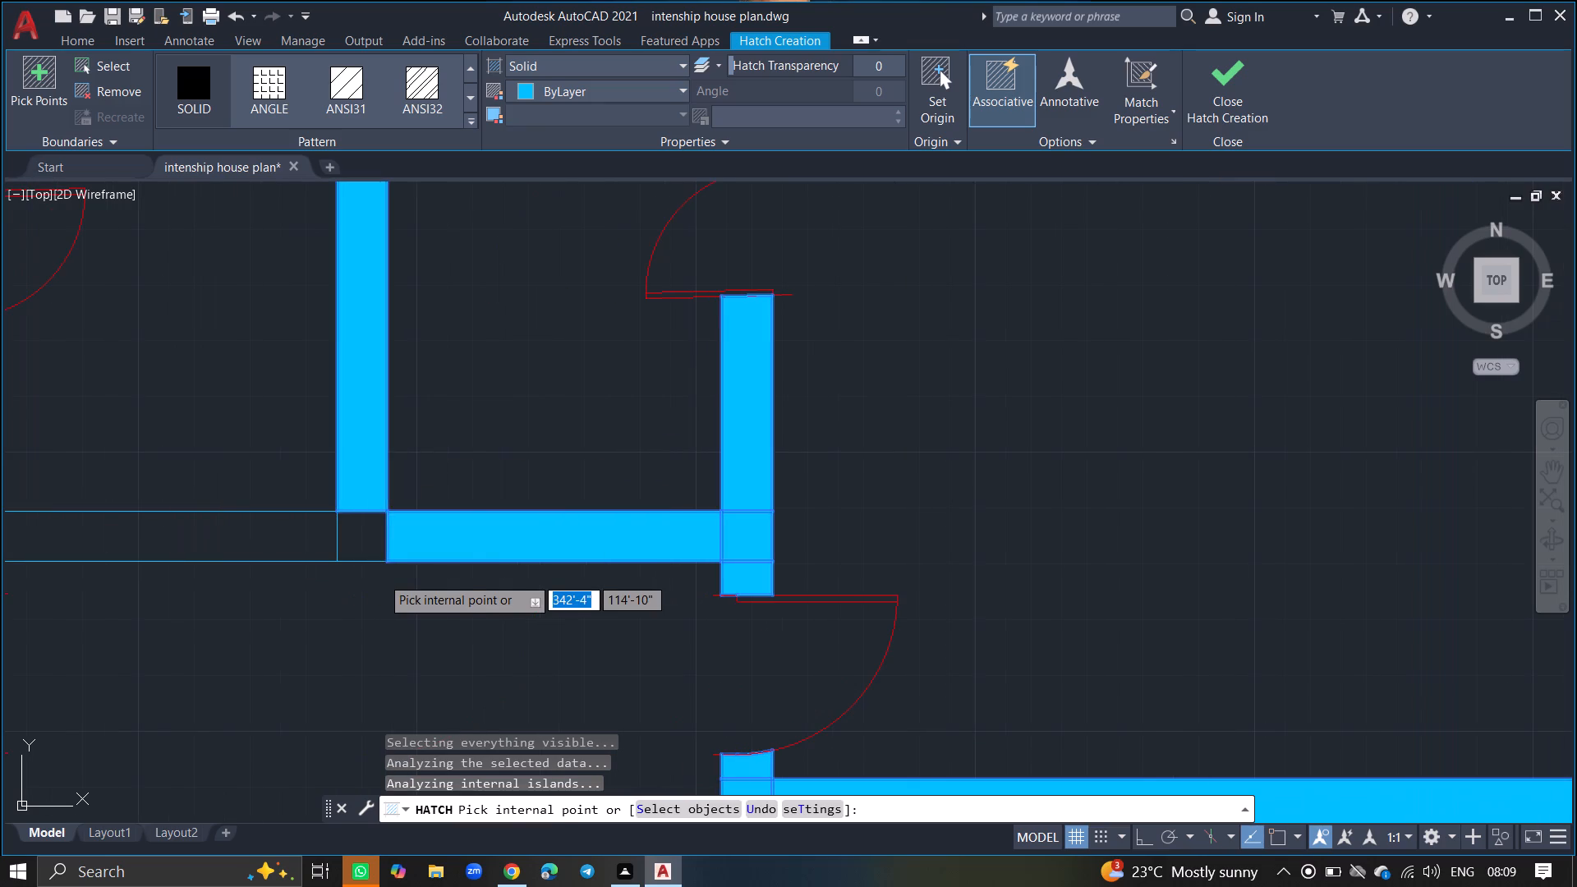
# Fill the lower wall of the left small room, both its end junctions, and the first partition between its two doors.
pyautogui.click(374, 529)
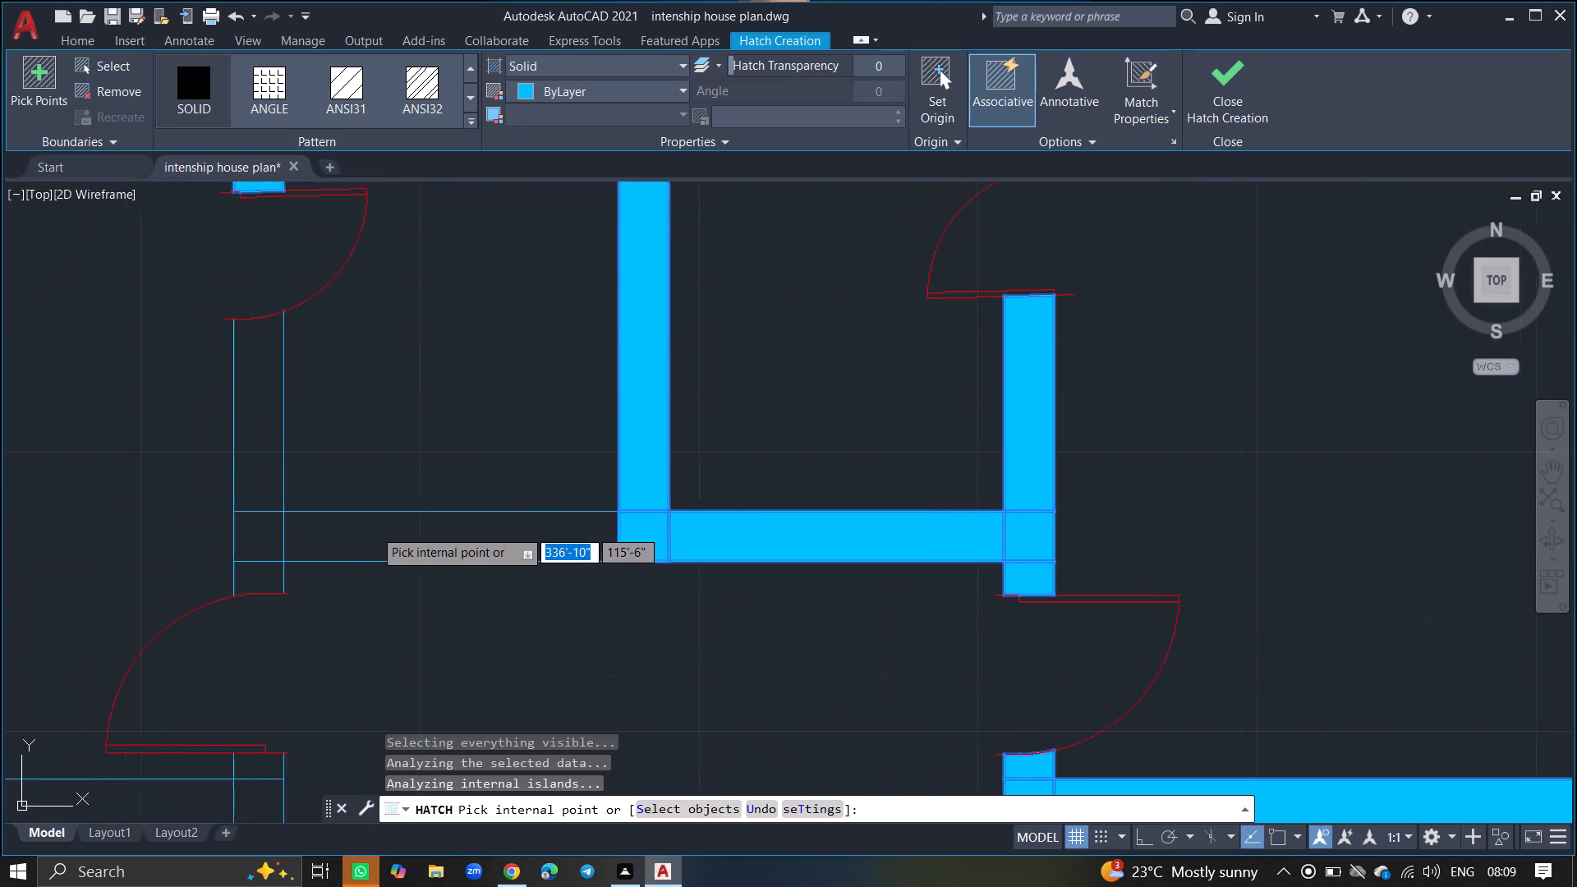
pyautogui.click(404, 525)
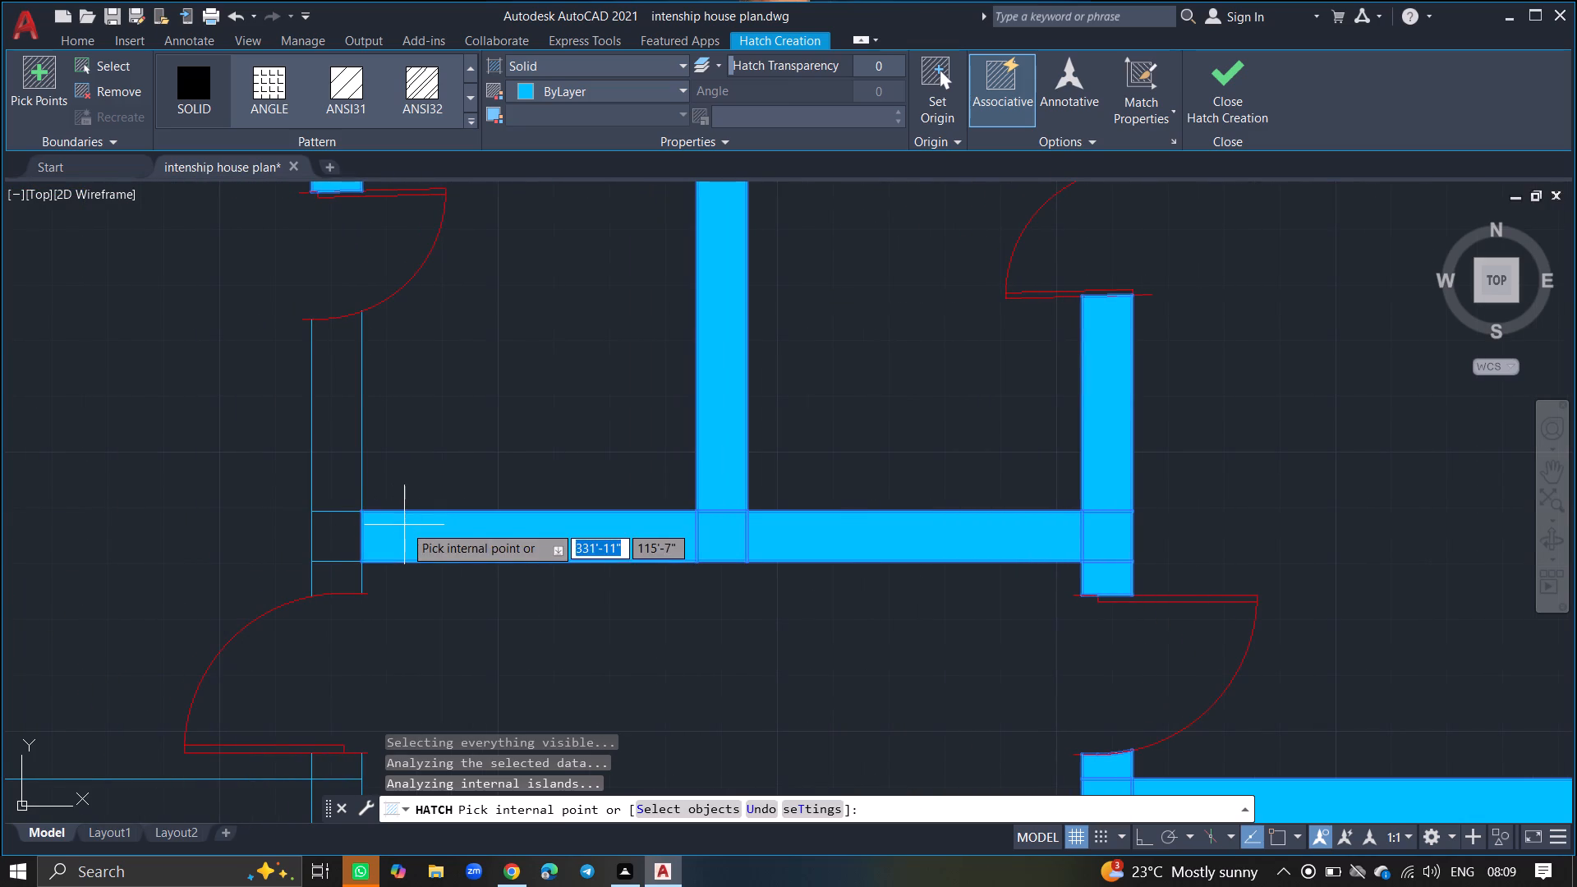
pyautogui.click(319, 535)
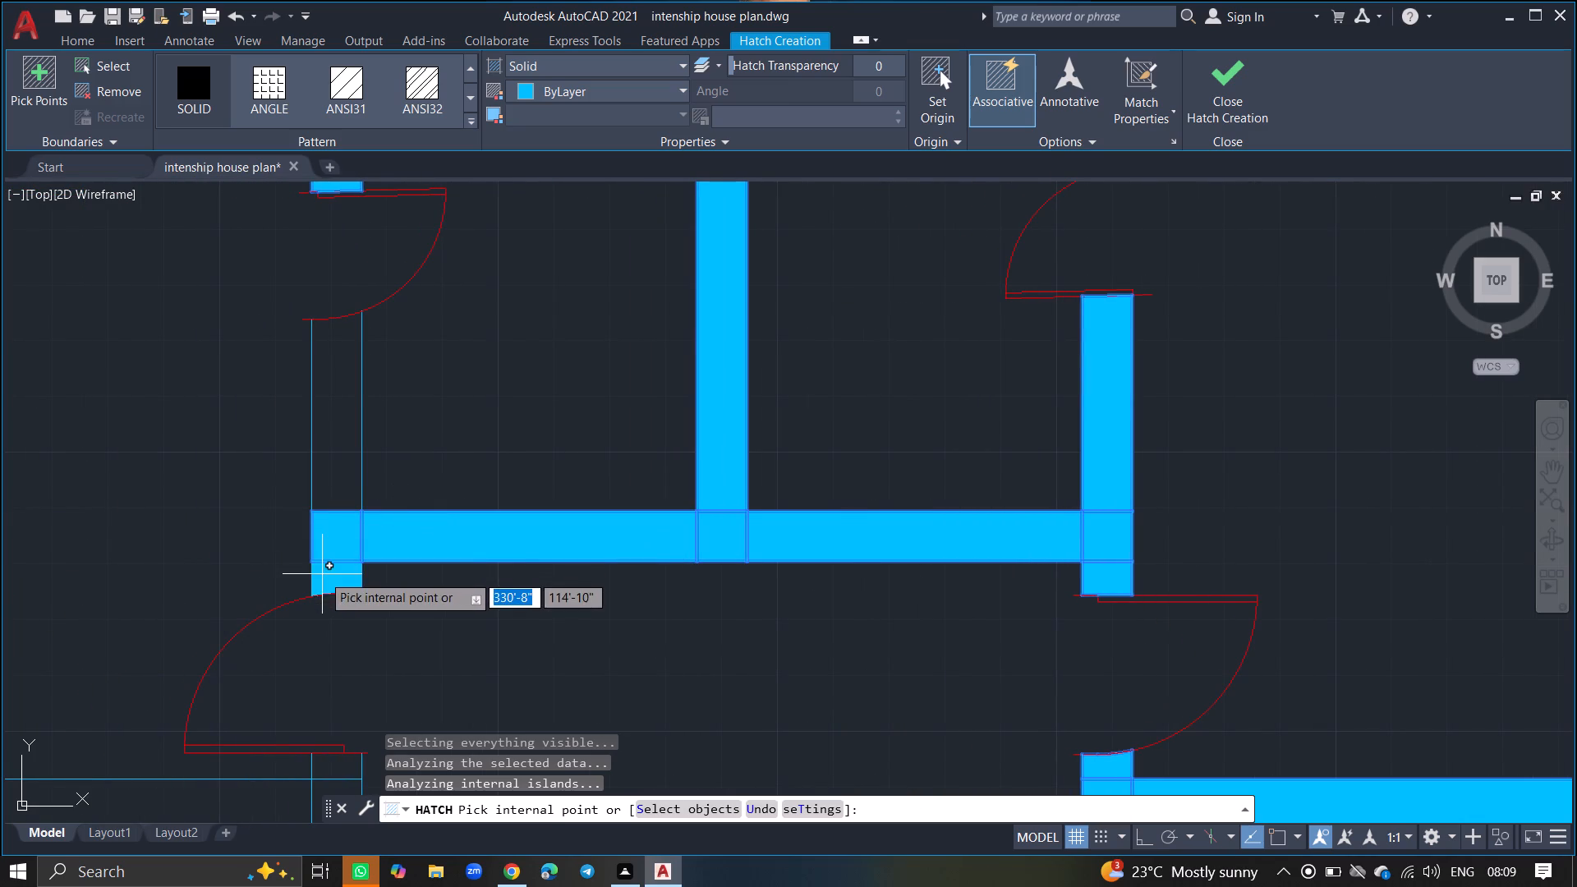
pyautogui.click(322, 574)
pyautogui.click(347, 457)
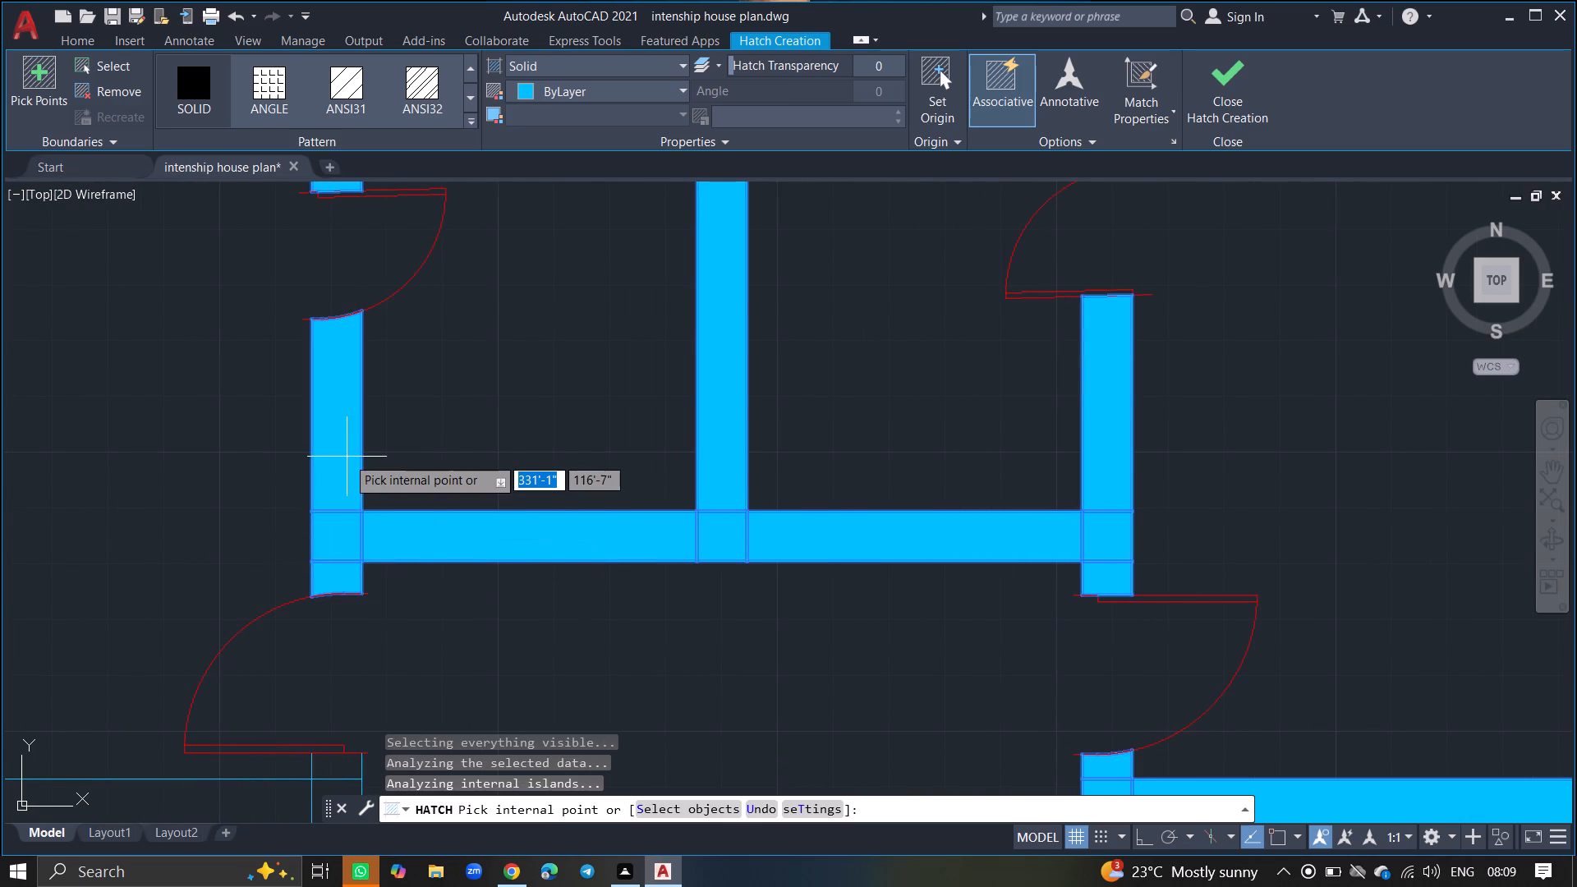
# Fill the upper-left room's lower wall with its end squares, the stub below its door, and the left exterior wall down to the entrance door.
pyautogui.keyDown('ctrl'); pyautogui.scroll(-3, 347, 457); pyautogui.keyUp('ctrl')
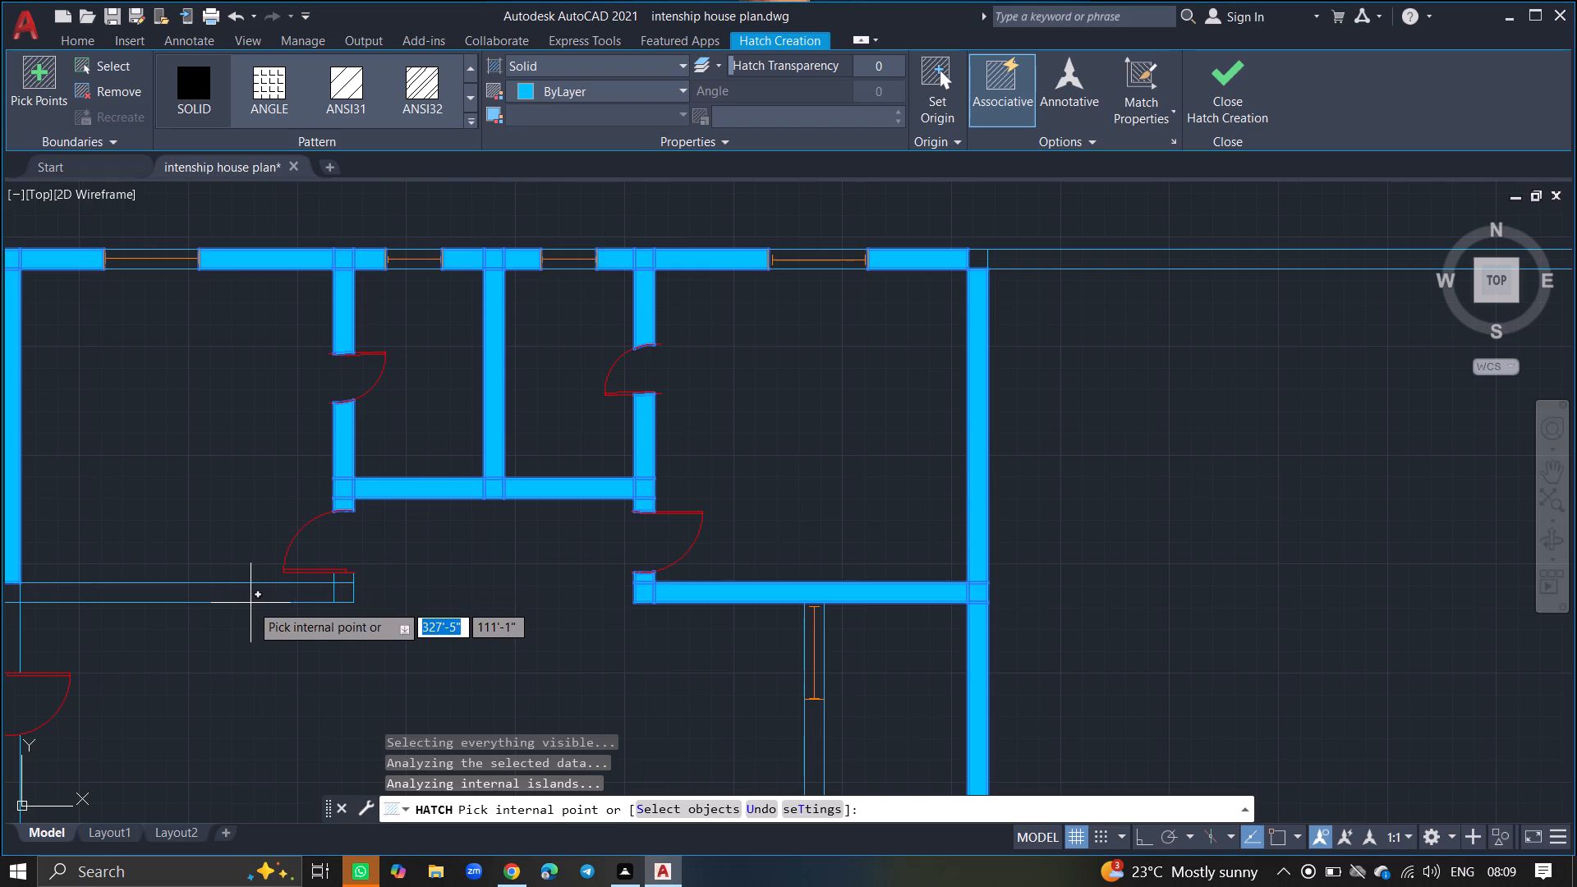
pyautogui.click(251, 594)
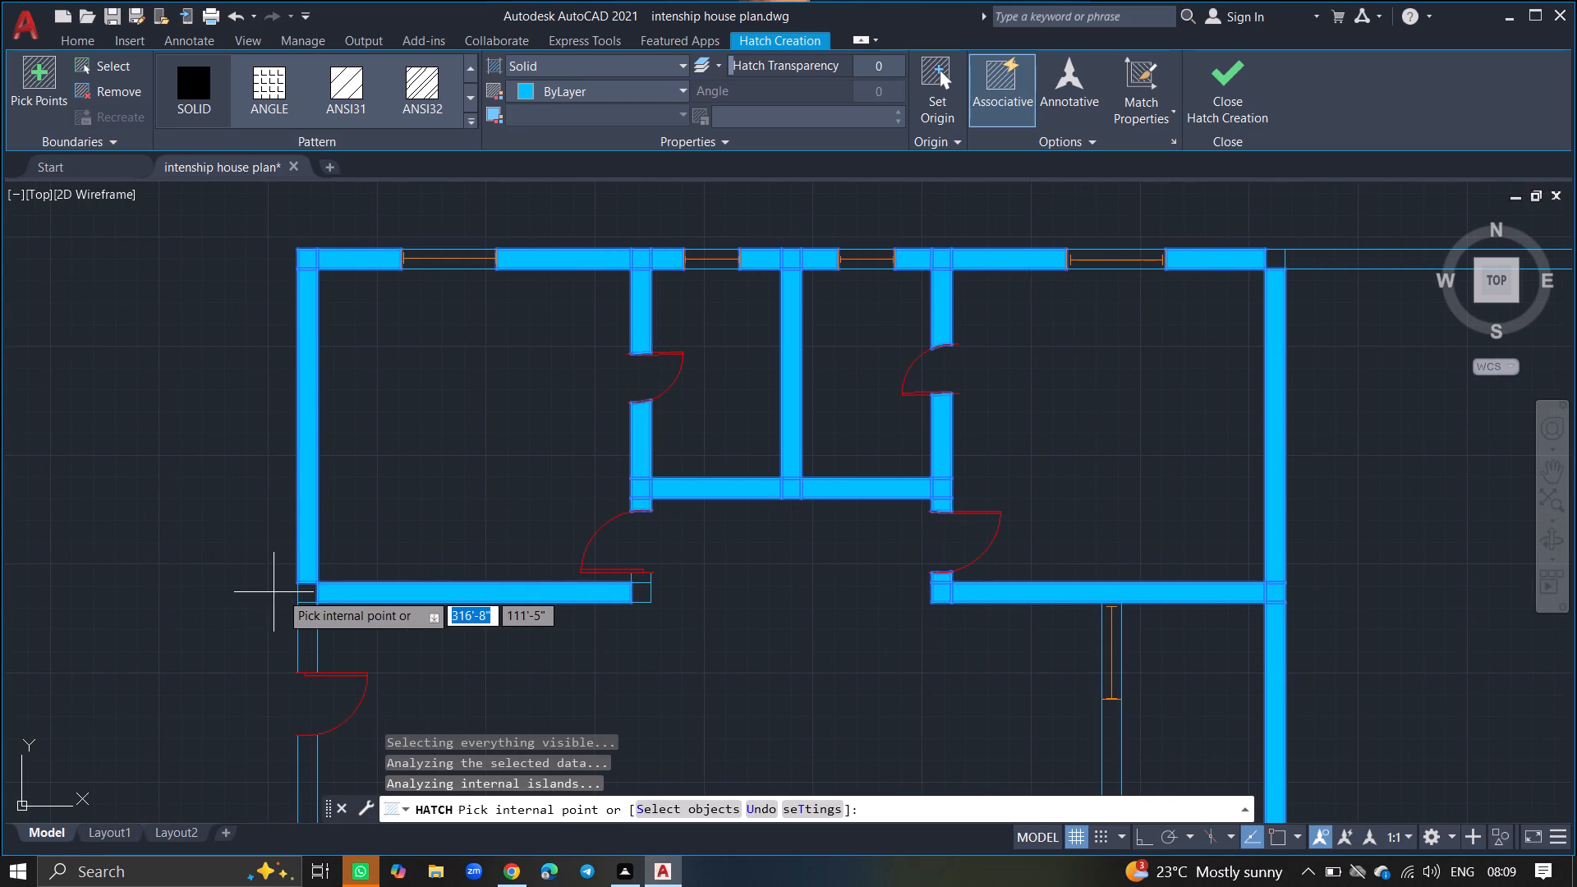
pyautogui.click(304, 594)
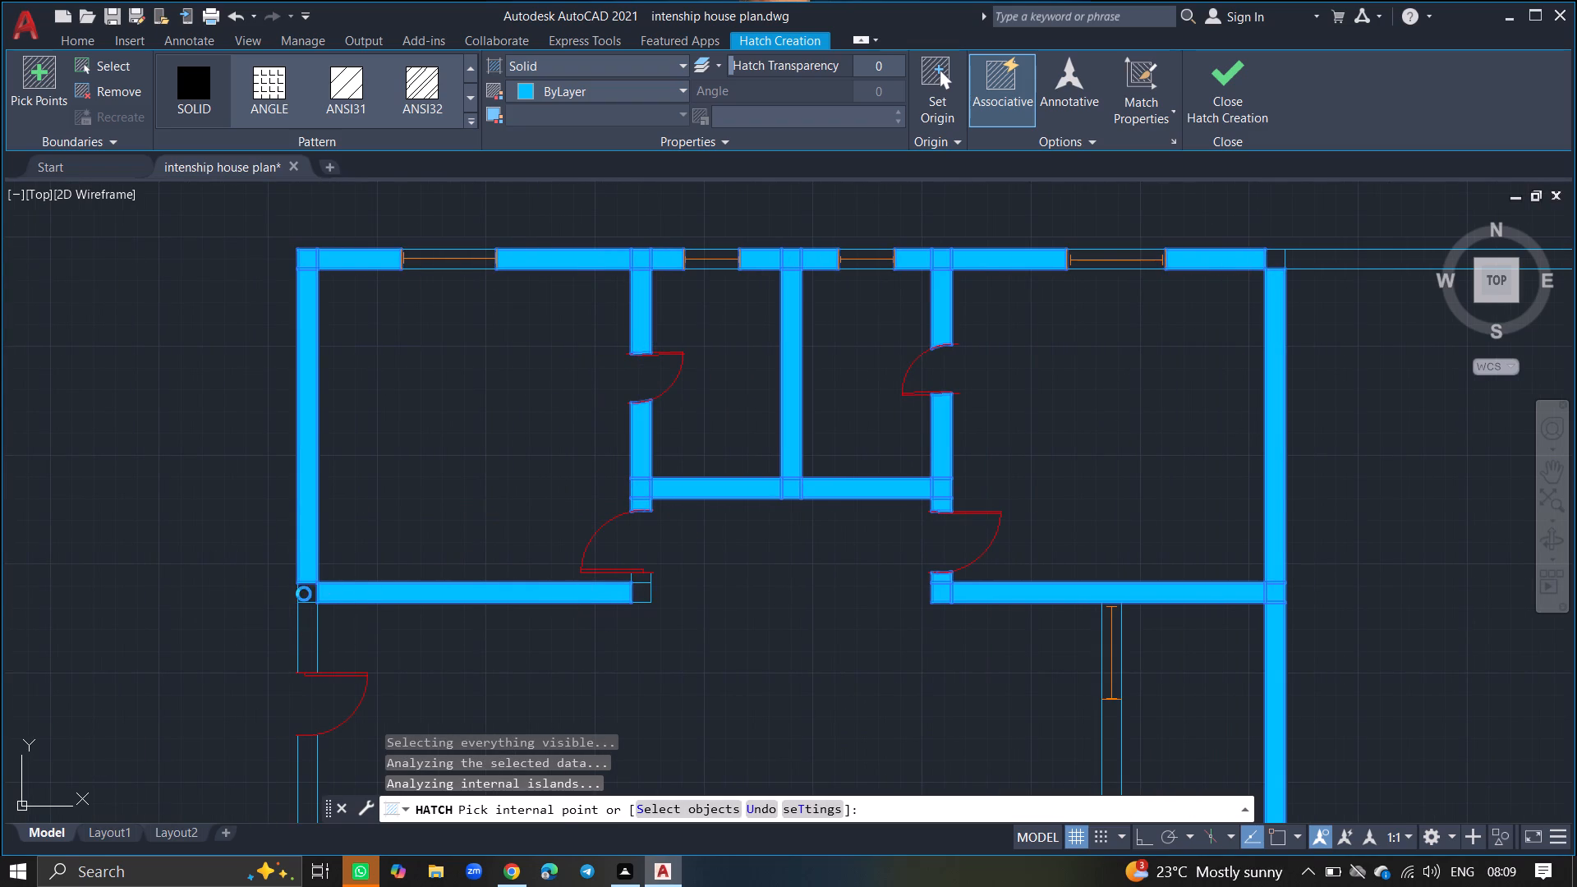
pyautogui.click(305, 627)
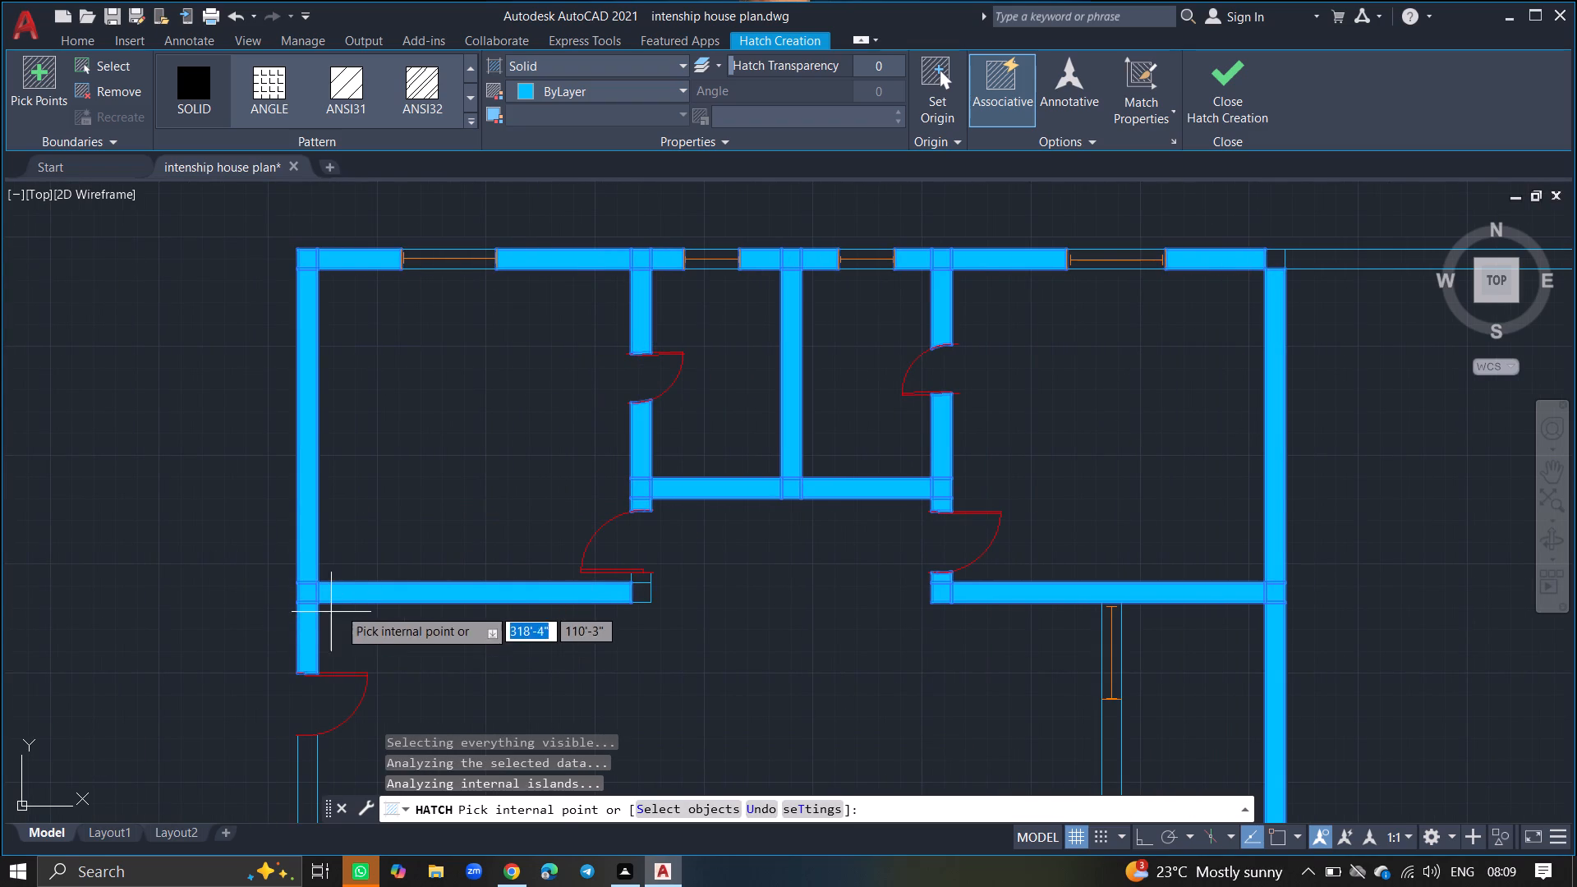
pyautogui.click(632, 594)
pyautogui.keyDown('ctrl'); pyautogui.scroll(4, 632, 594); pyautogui.keyUp('ctrl')
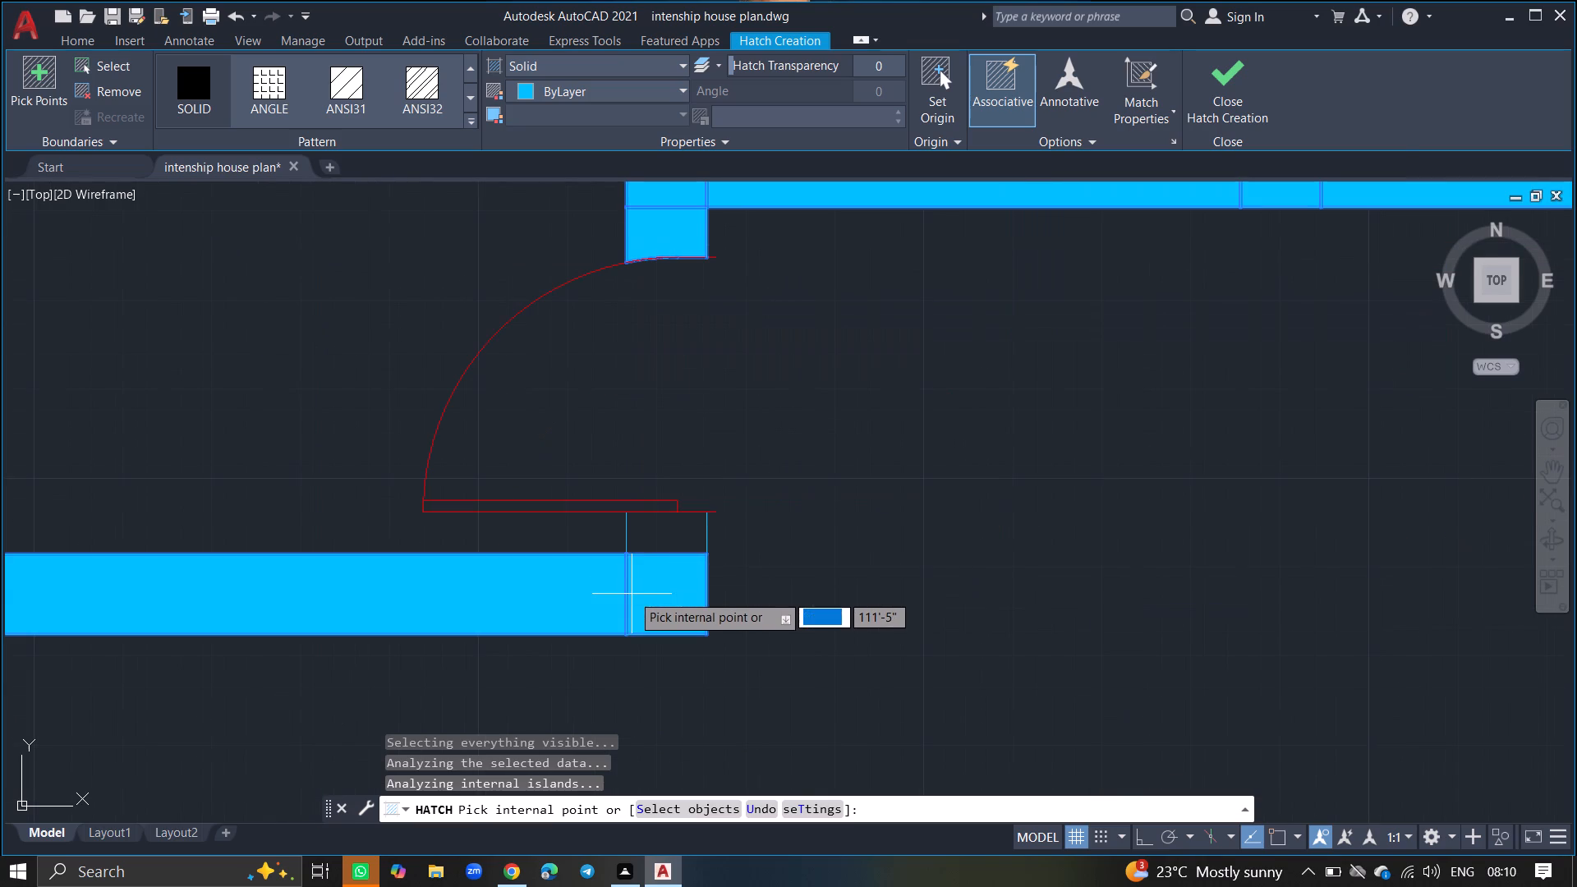
pyautogui.click(663, 545)
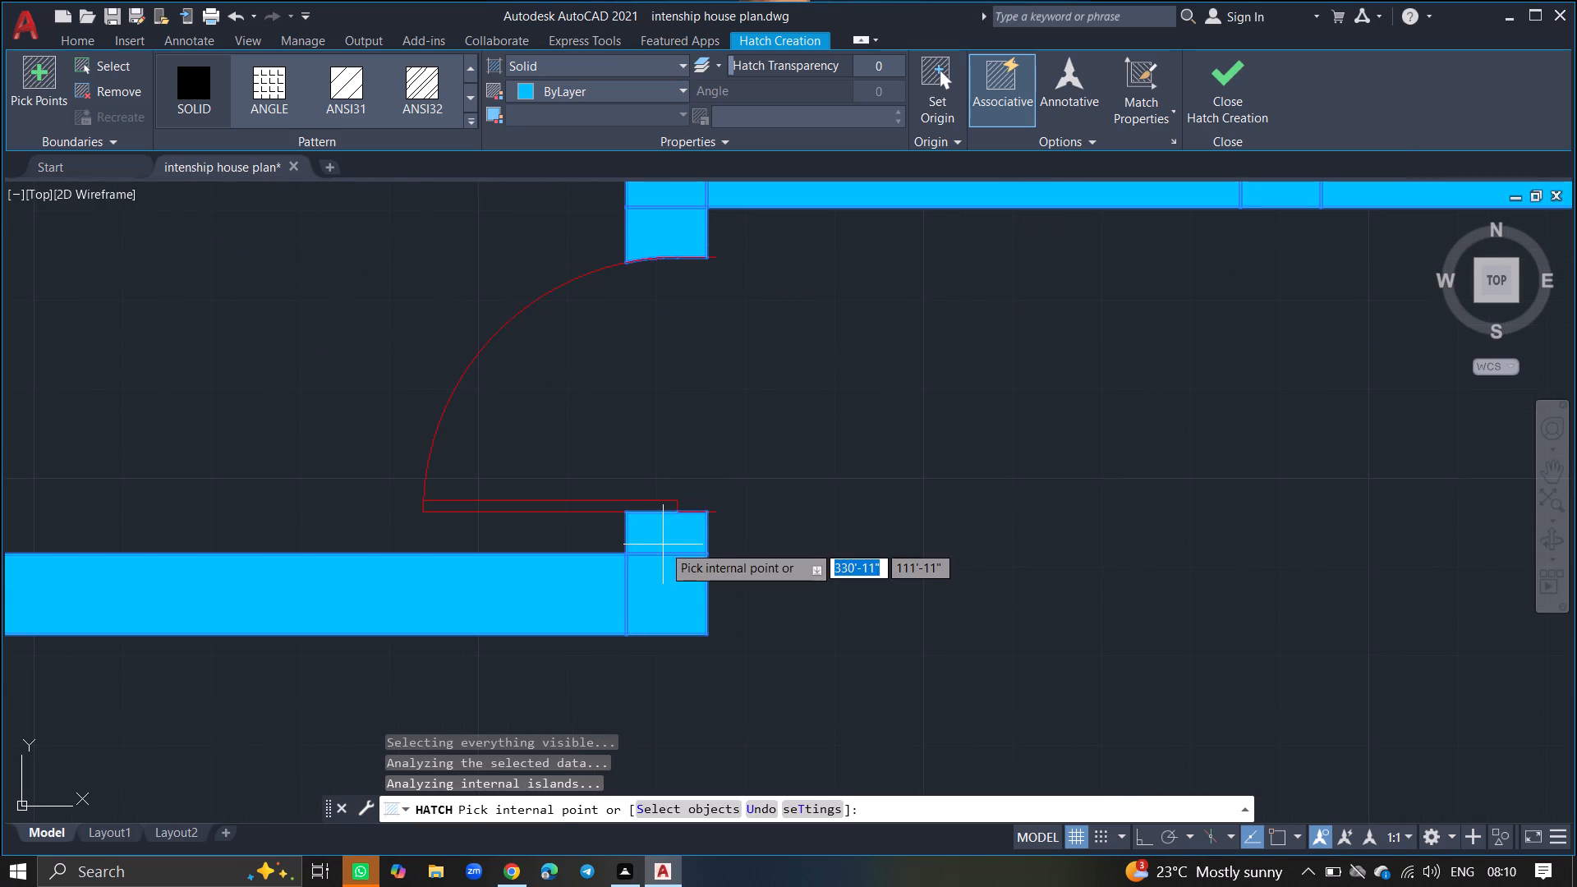
# Fill the left exterior wall below the entrance door, its junction, the first horizontal partition with its end square, and the exterior stretch below.
pyautogui.keyDown('ctrl'); pyautogui.scroll(-4, 663, 545); pyautogui.keyUp('ctrl')
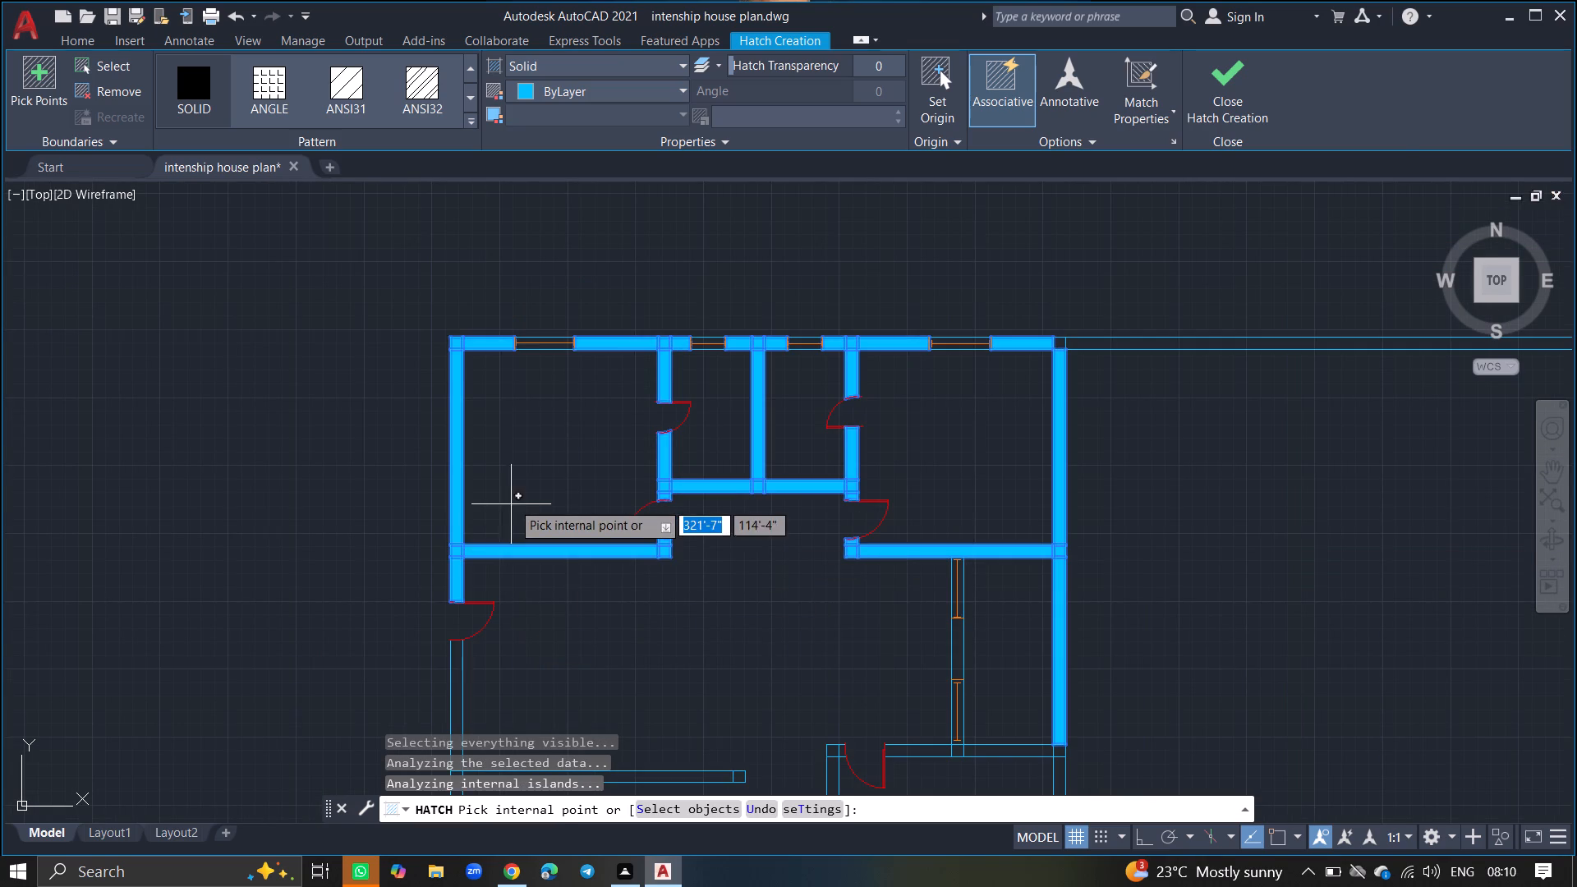
pyautogui.keyDown('ctrl'); pyautogui.scroll(-4, 513, 492); pyautogui.keyUp('ctrl')
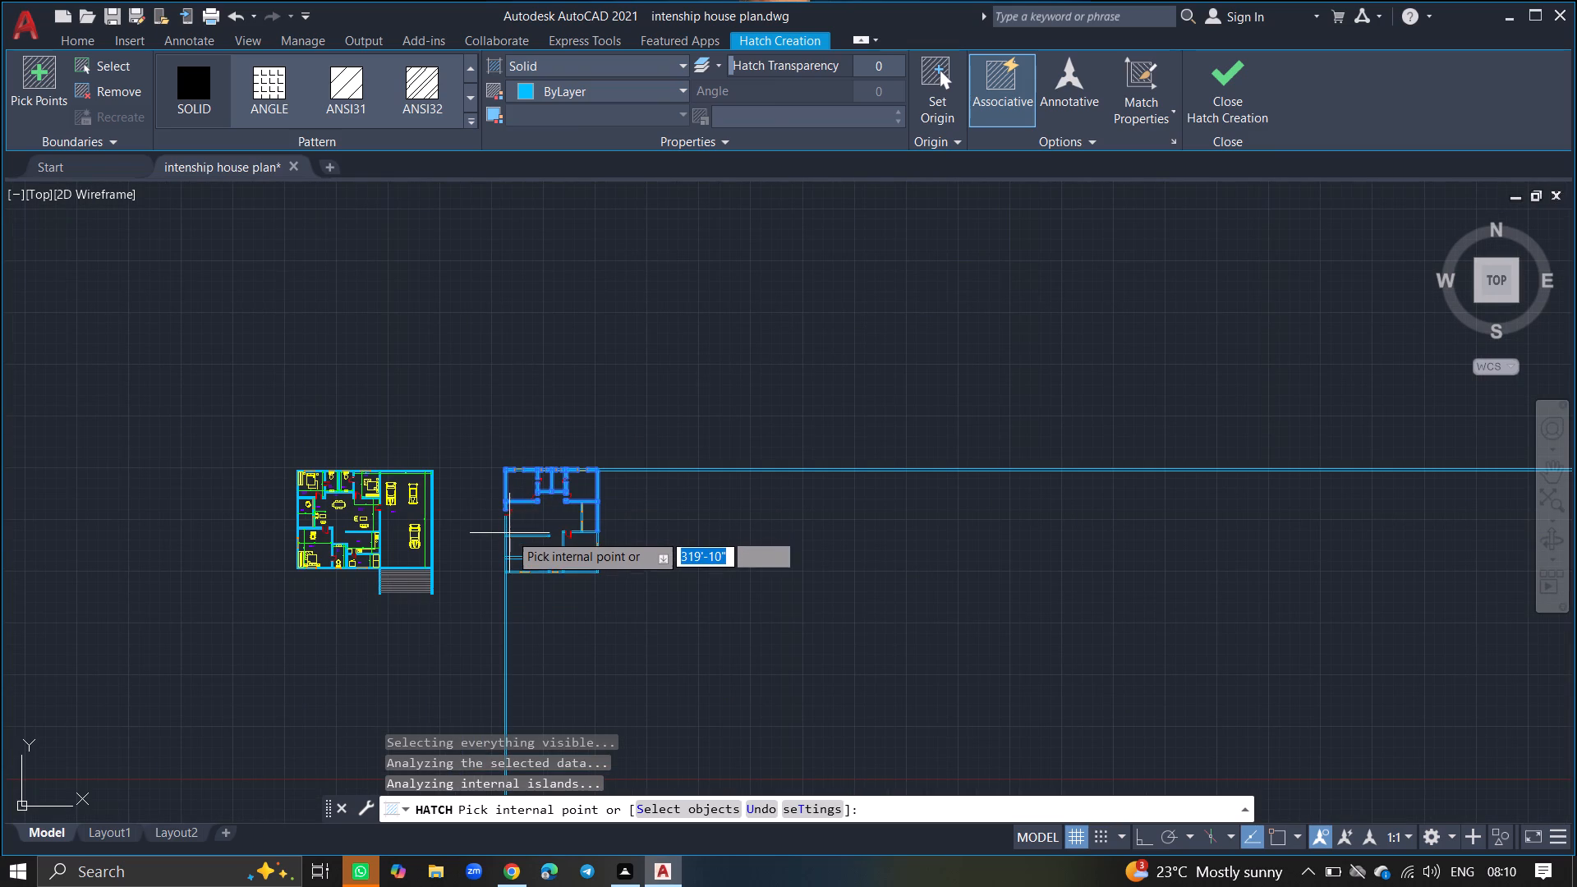
pyautogui.keyDown('ctrl'); pyautogui.scroll(6, 509, 535); pyautogui.keyUp('ctrl')
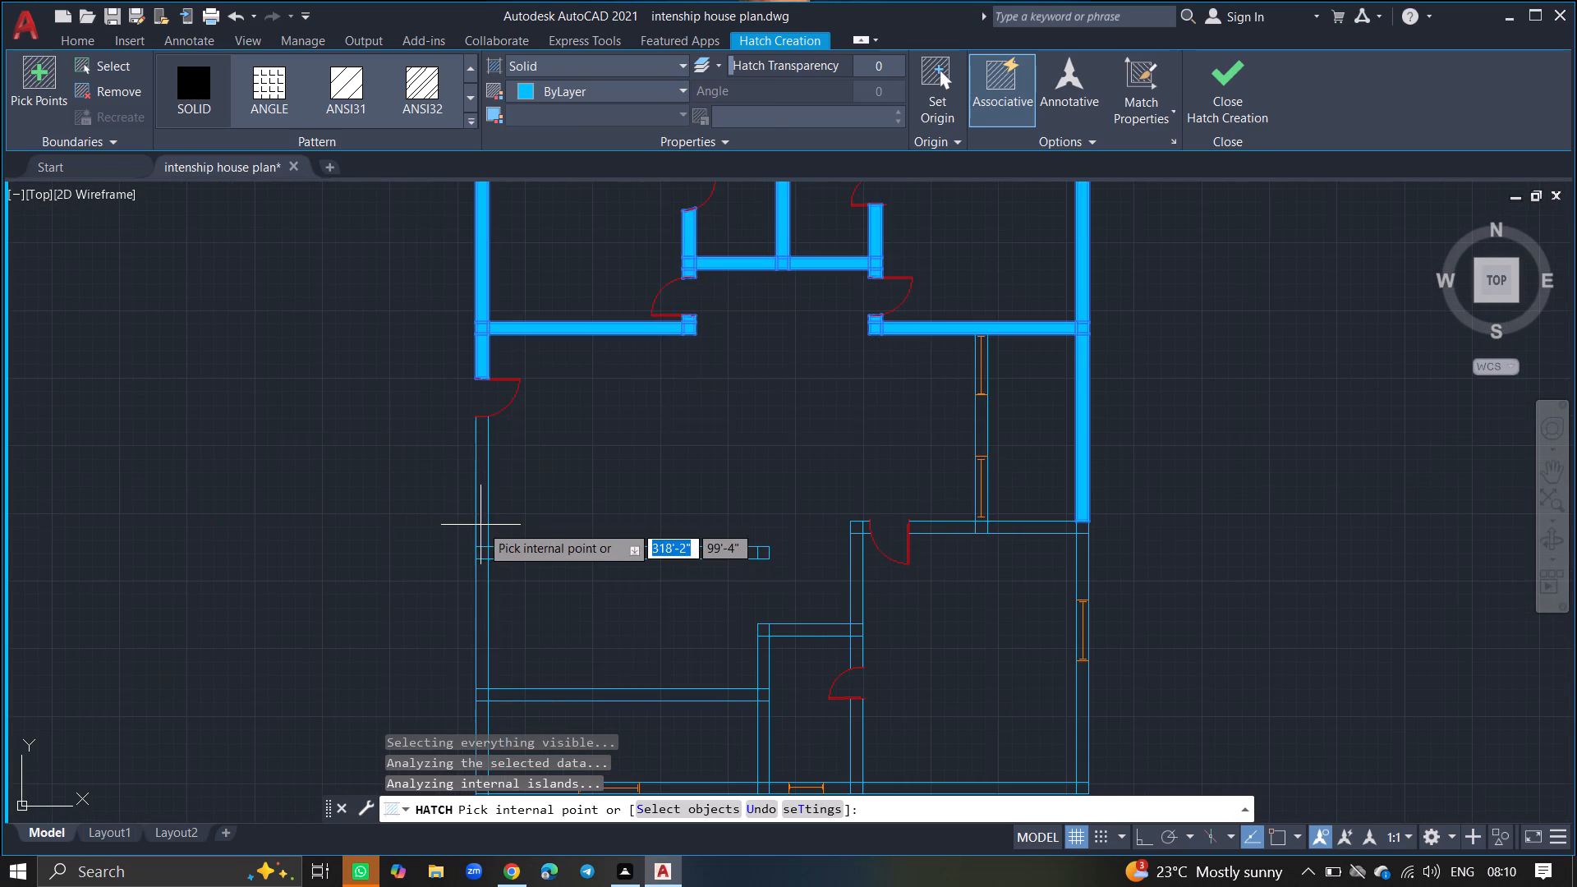
pyautogui.click(479, 523)
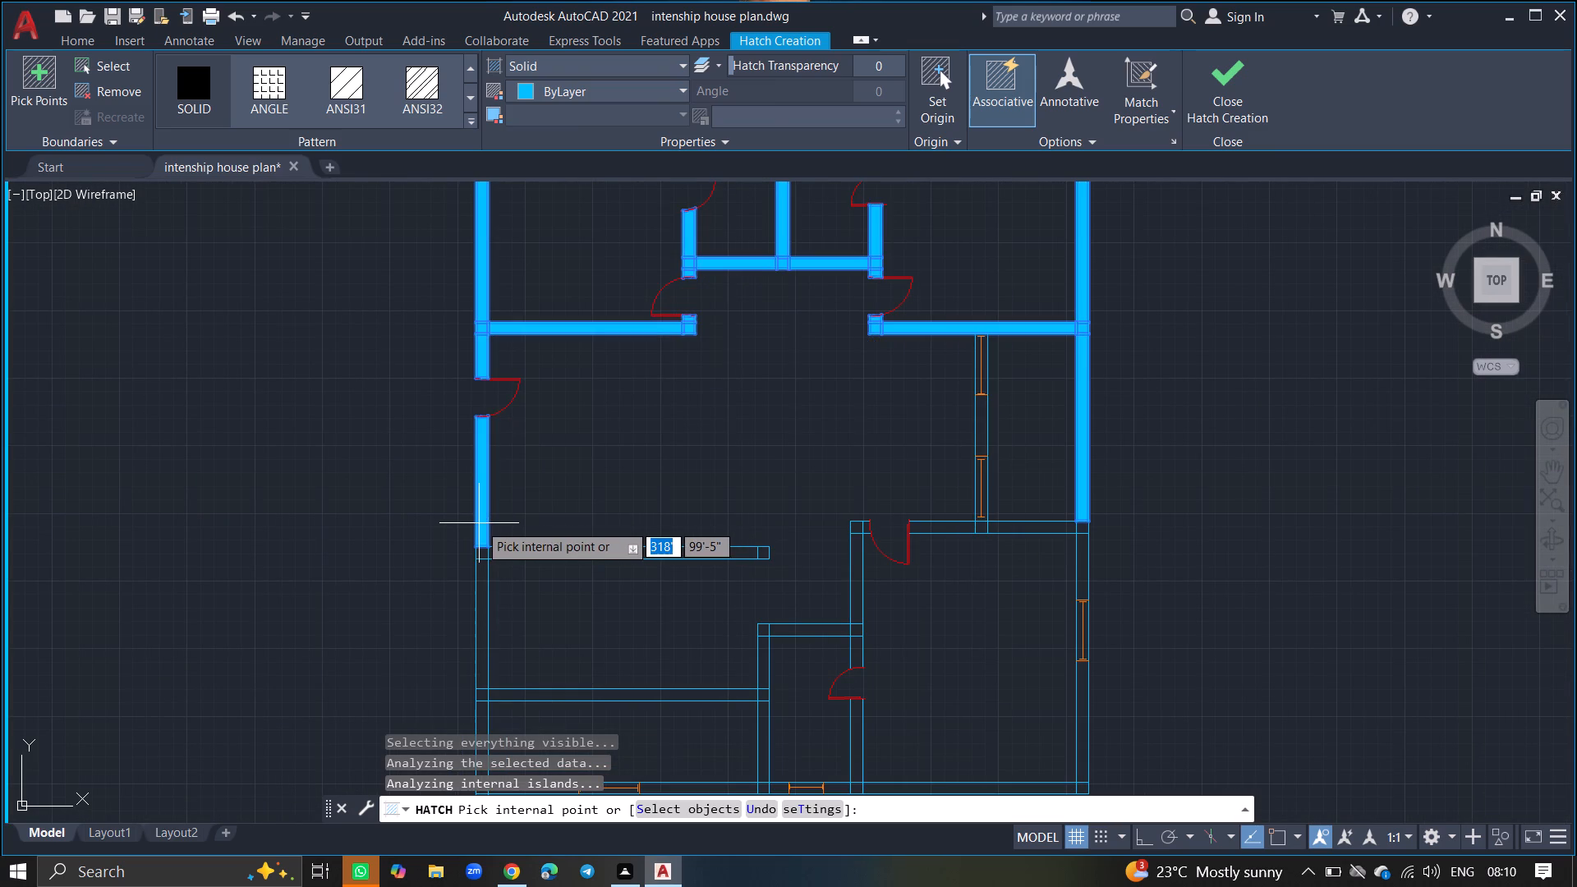
pyautogui.keyDown('ctrl'); pyautogui.scroll(3, 485, 548); pyautogui.keyUp('ctrl')
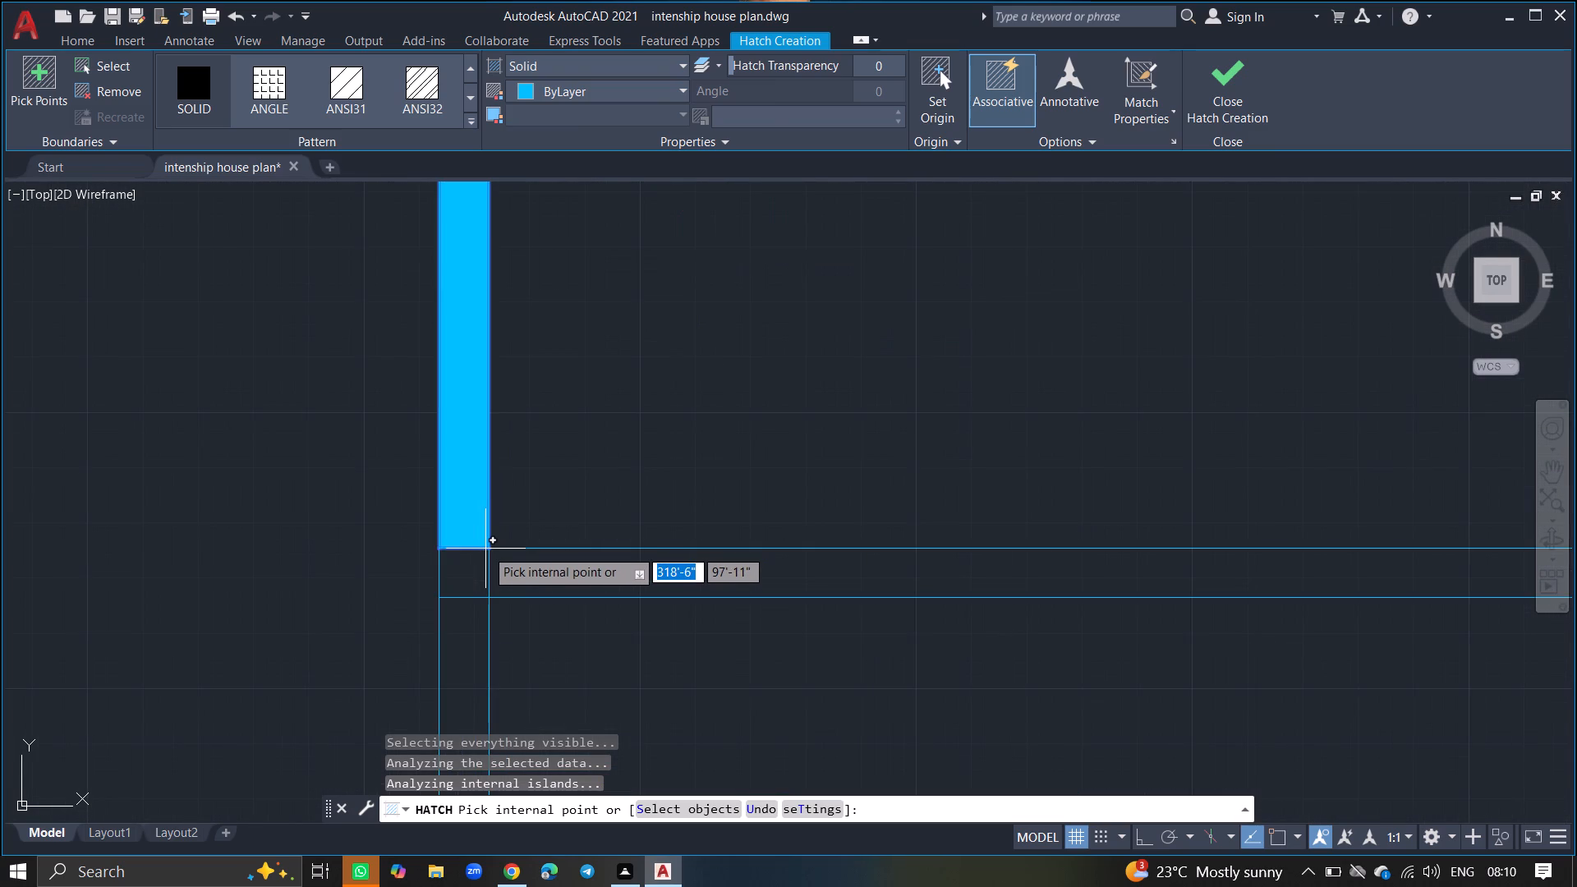
pyautogui.click(472, 575)
pyautogui.click(535, 568)
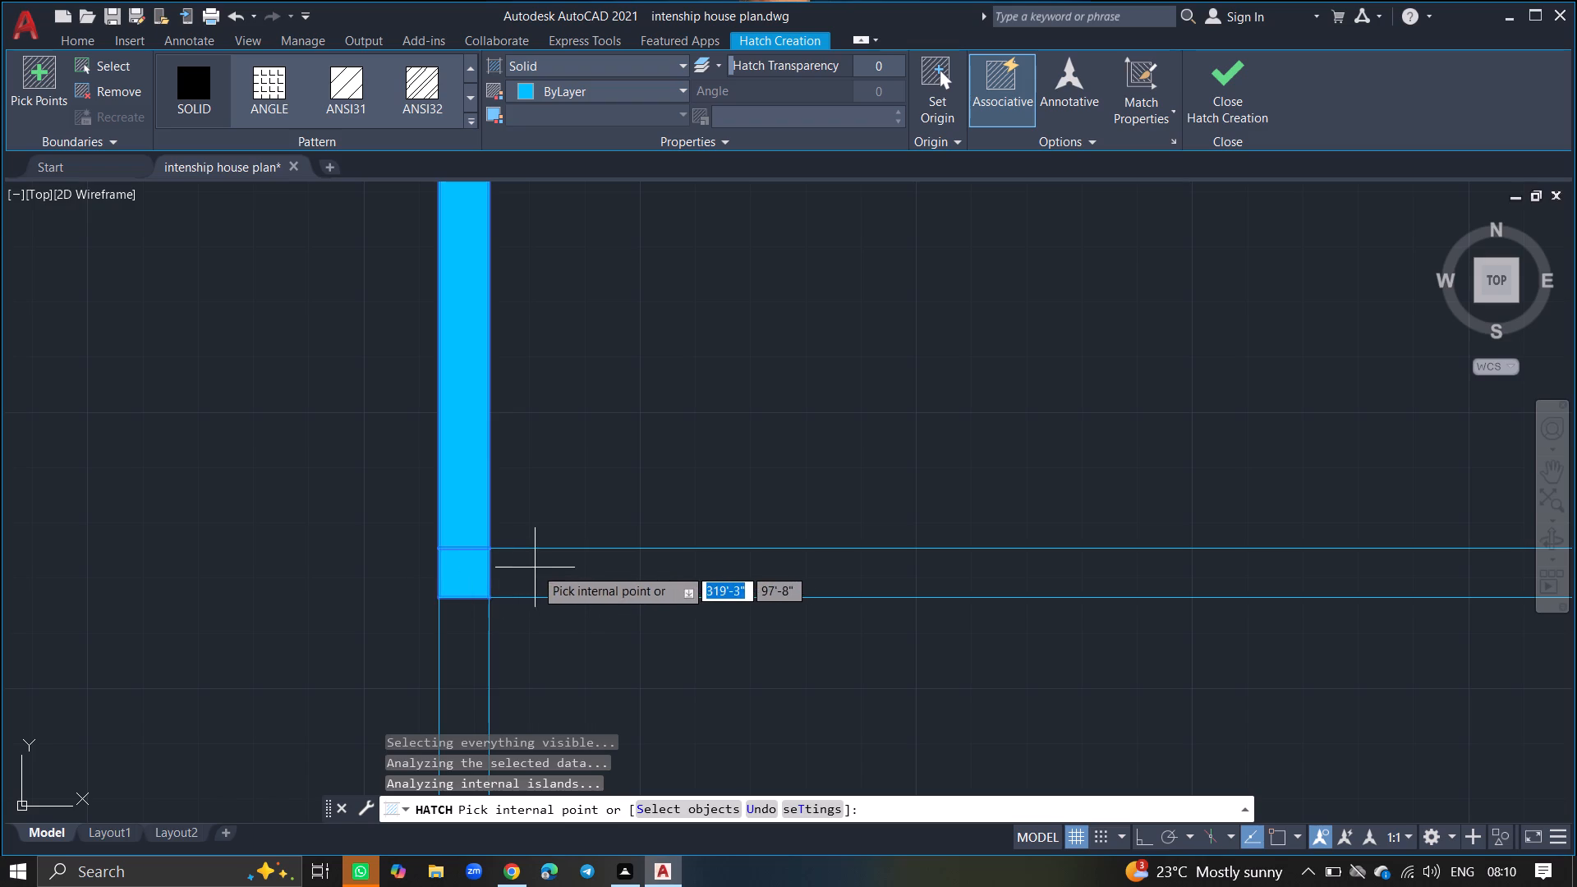
pyautogui.keyDown('ctrl'); pyautogui.scroll(-5, 535, 568); pyautogui.keyUp('ctrl')
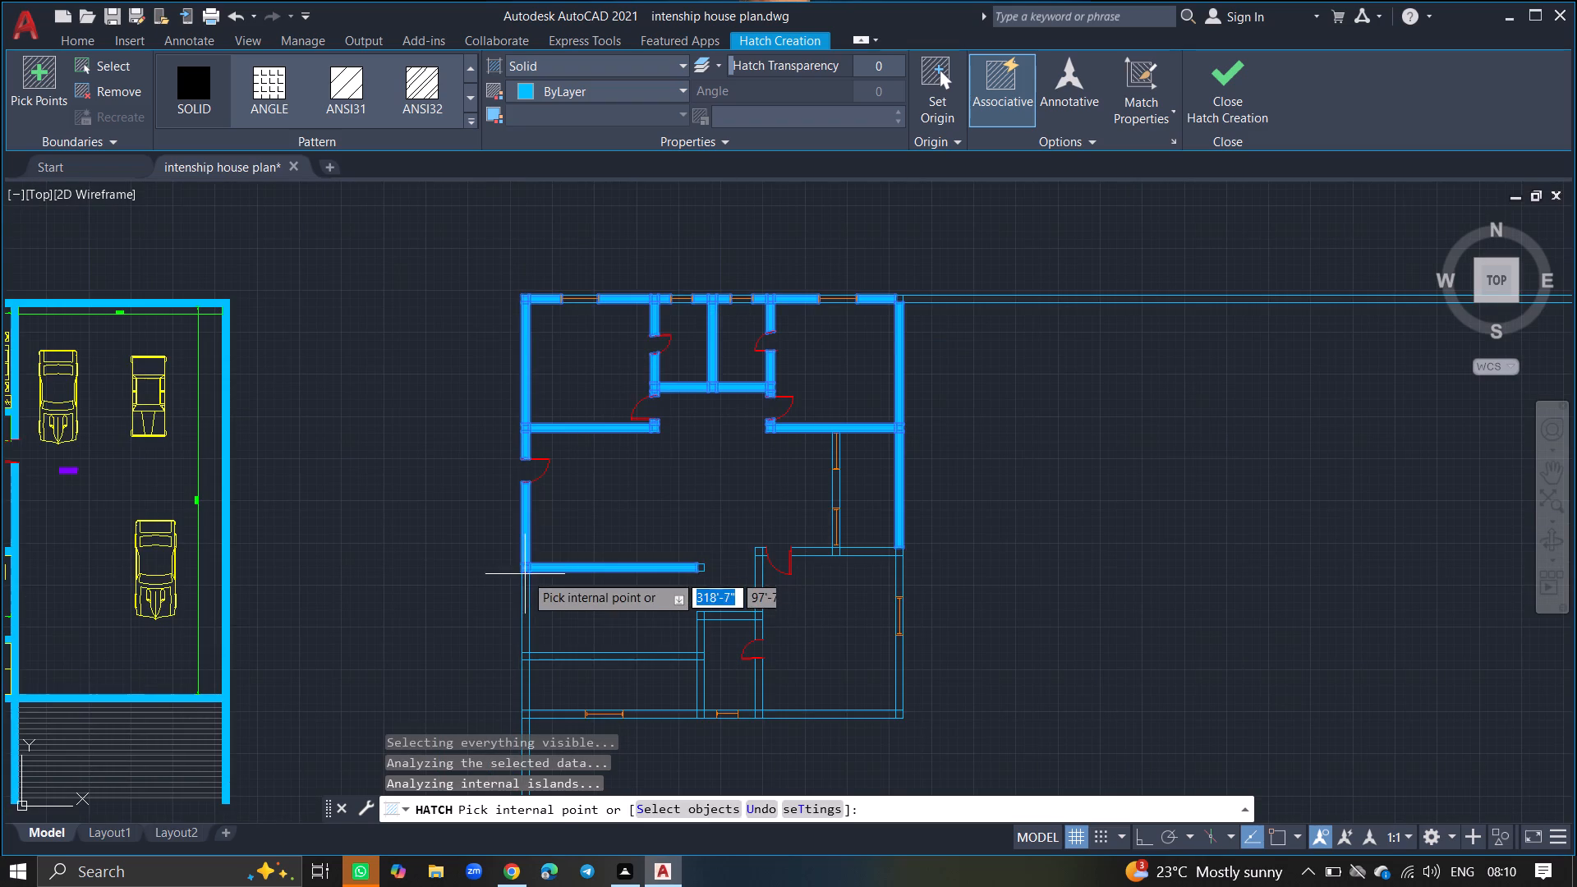
pyautogui.click(526, 593)
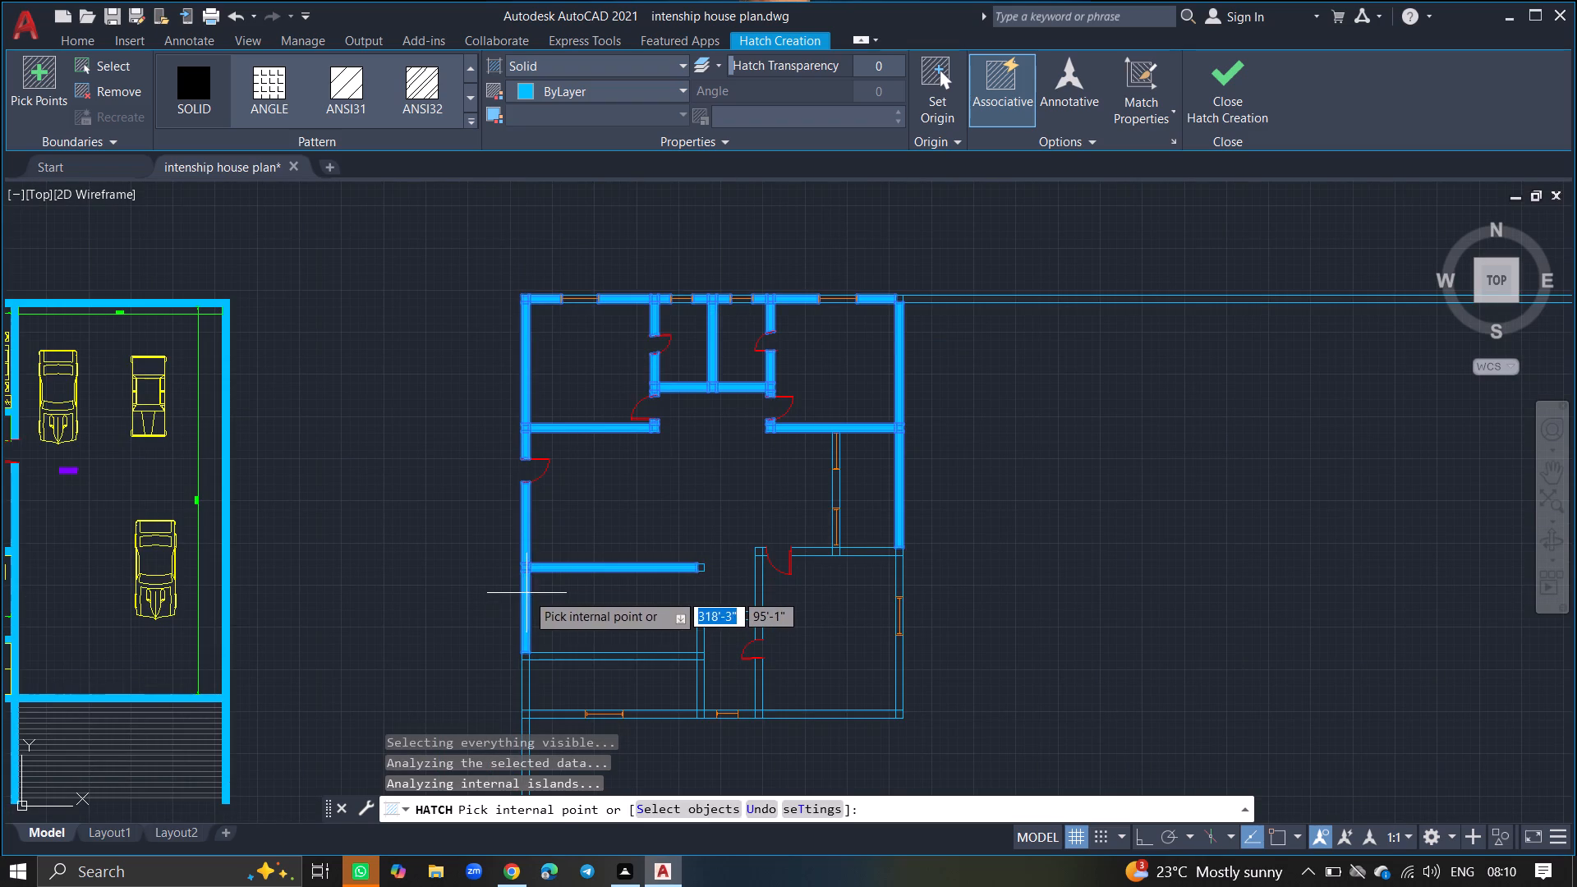
pyautogui.keyDown('ctrl'); pyautogui.scroll(4, 701, 569); pyautogui.keyUp('ctrl')
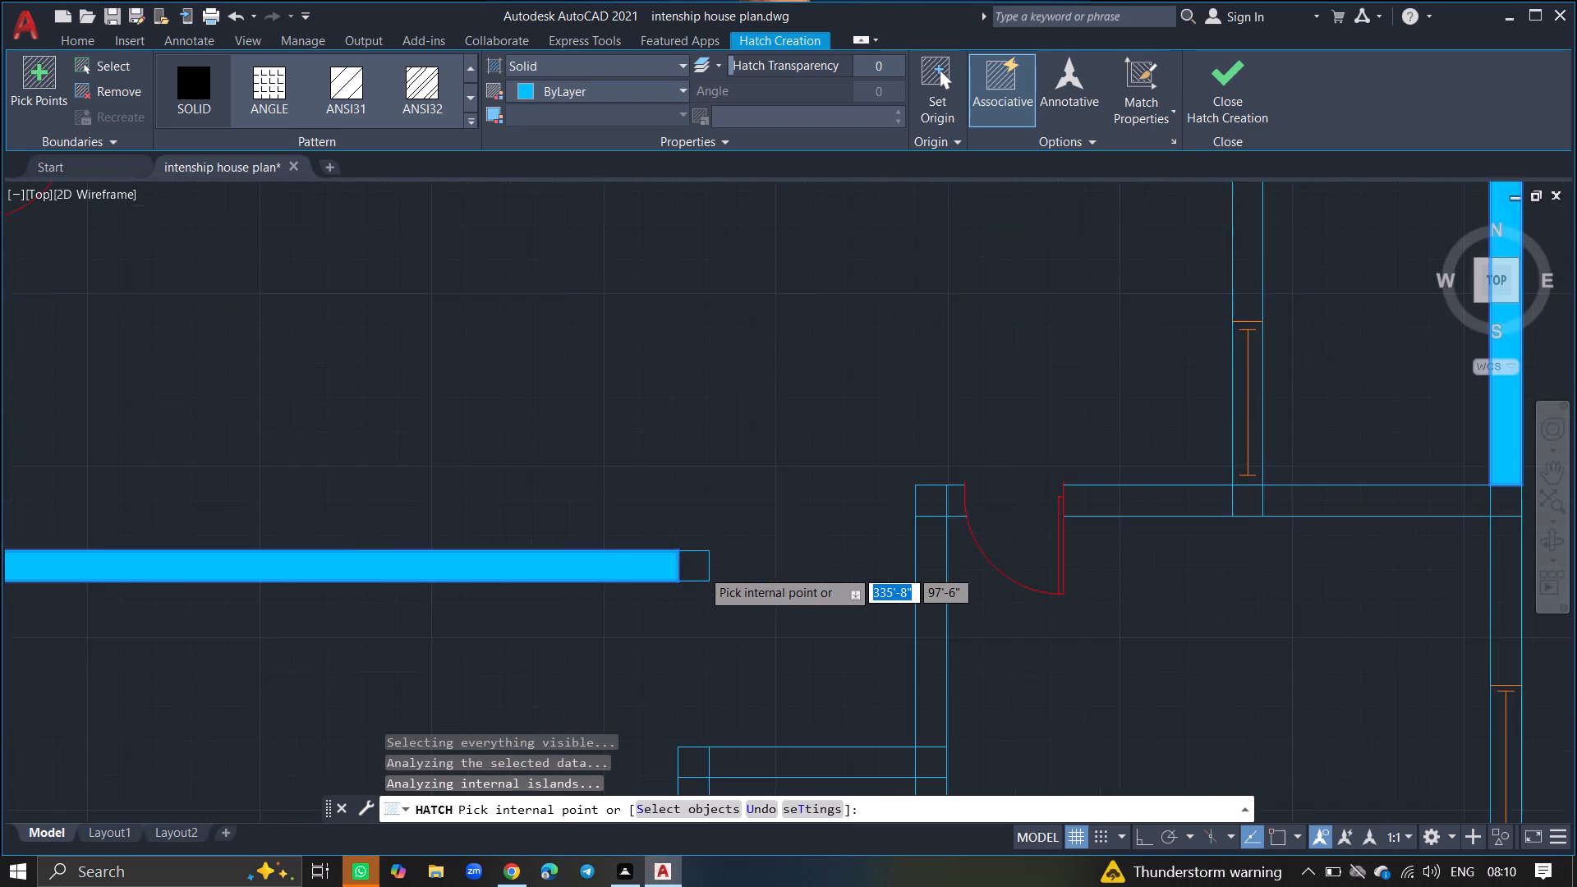
pyautogui.click(701, 569)
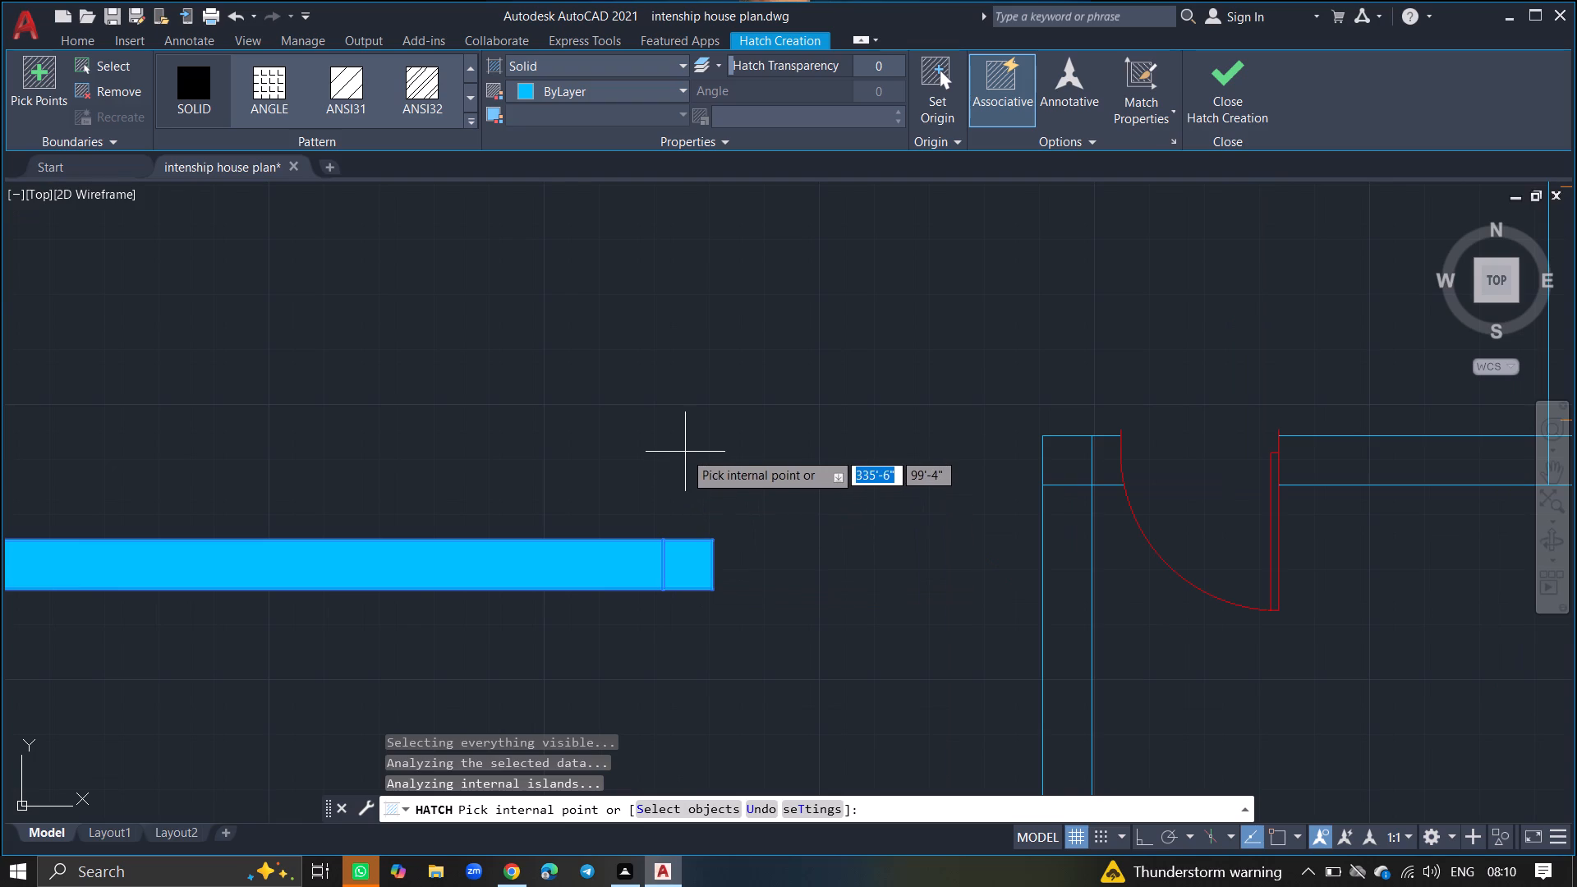
# Fill the lowest stretch of the left exterior wall, the junction above it, and the lower-left room's upper wall.
pyautogui.keyDown('ctrl'); pyautogui.scroll(-6, 683, 448); pyautogui.keyUp('ctrl')
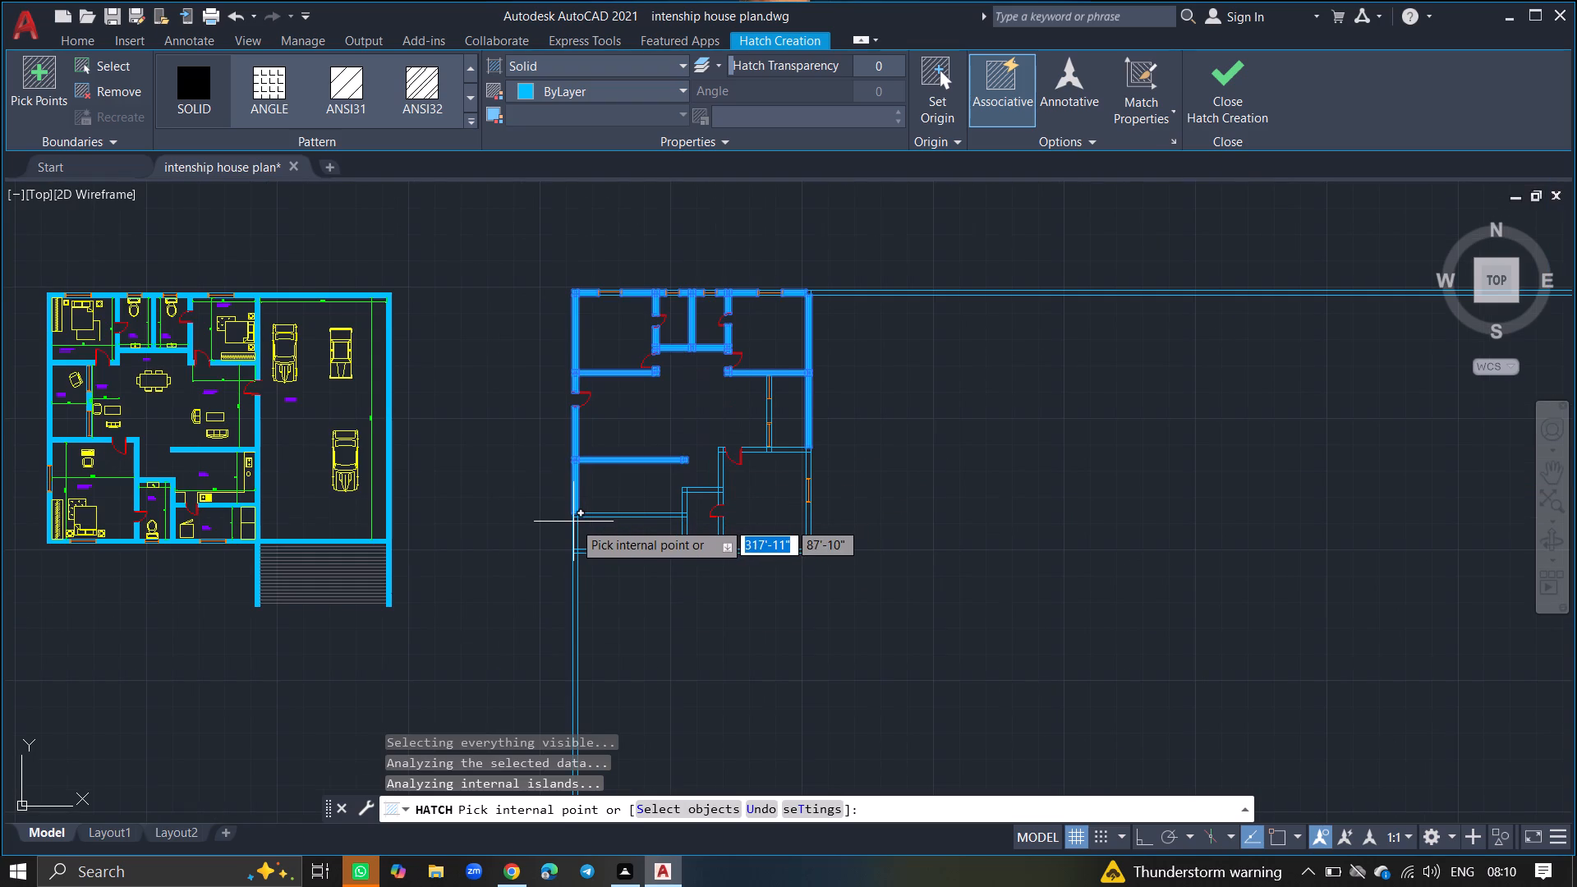
pyautogui.keyDown('ctrl'); pyautogui.scroll(5, 576, 525); pyautogui.keyUp('ctrl')
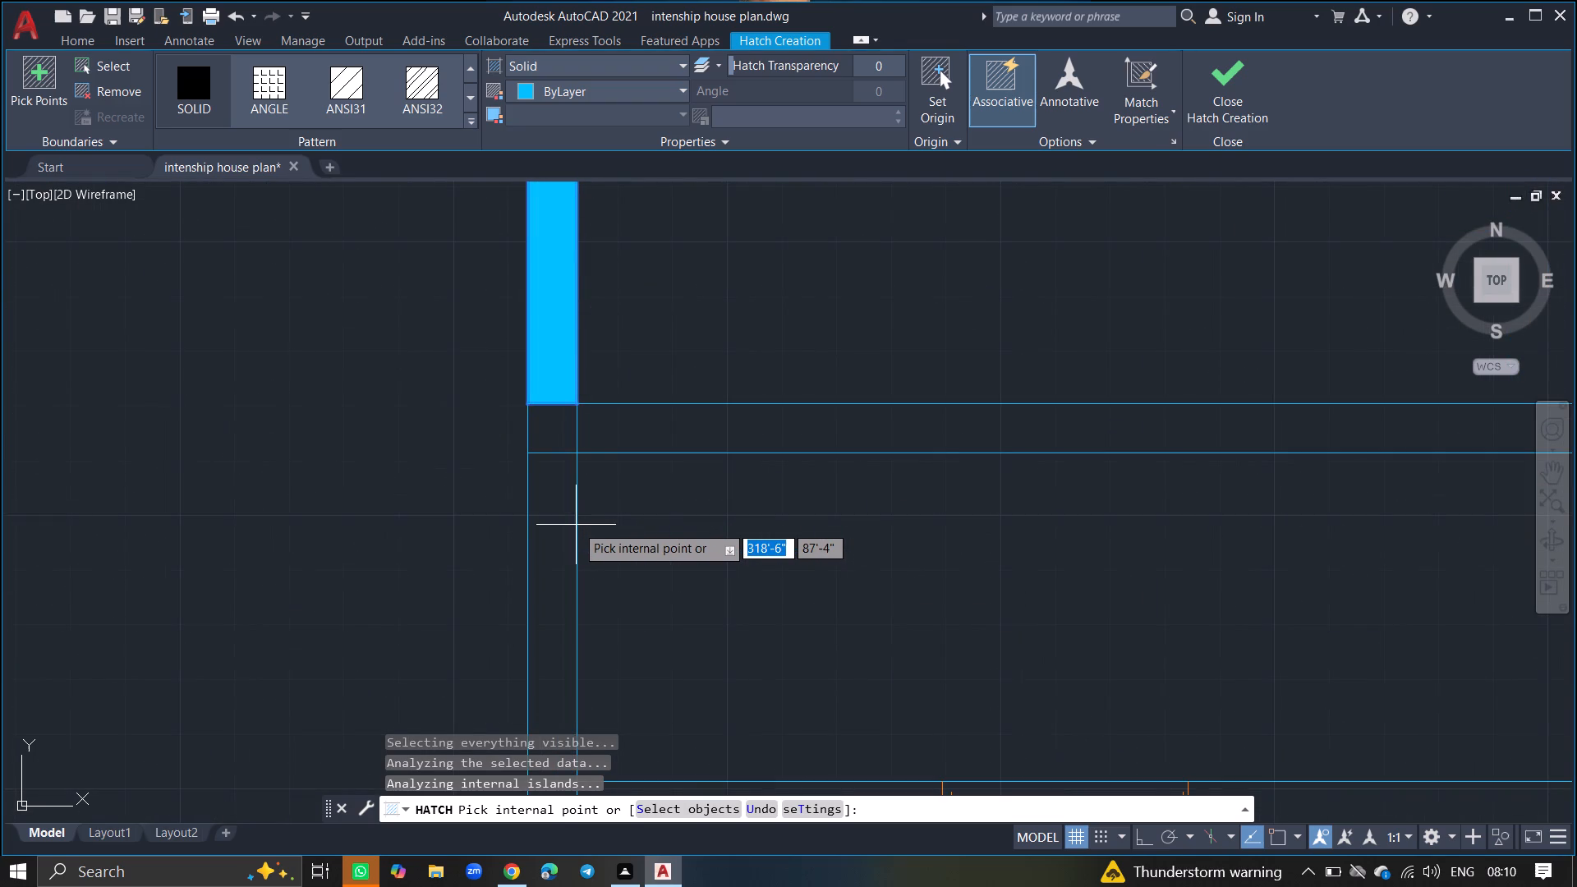
pyautogui.click(554, 526)
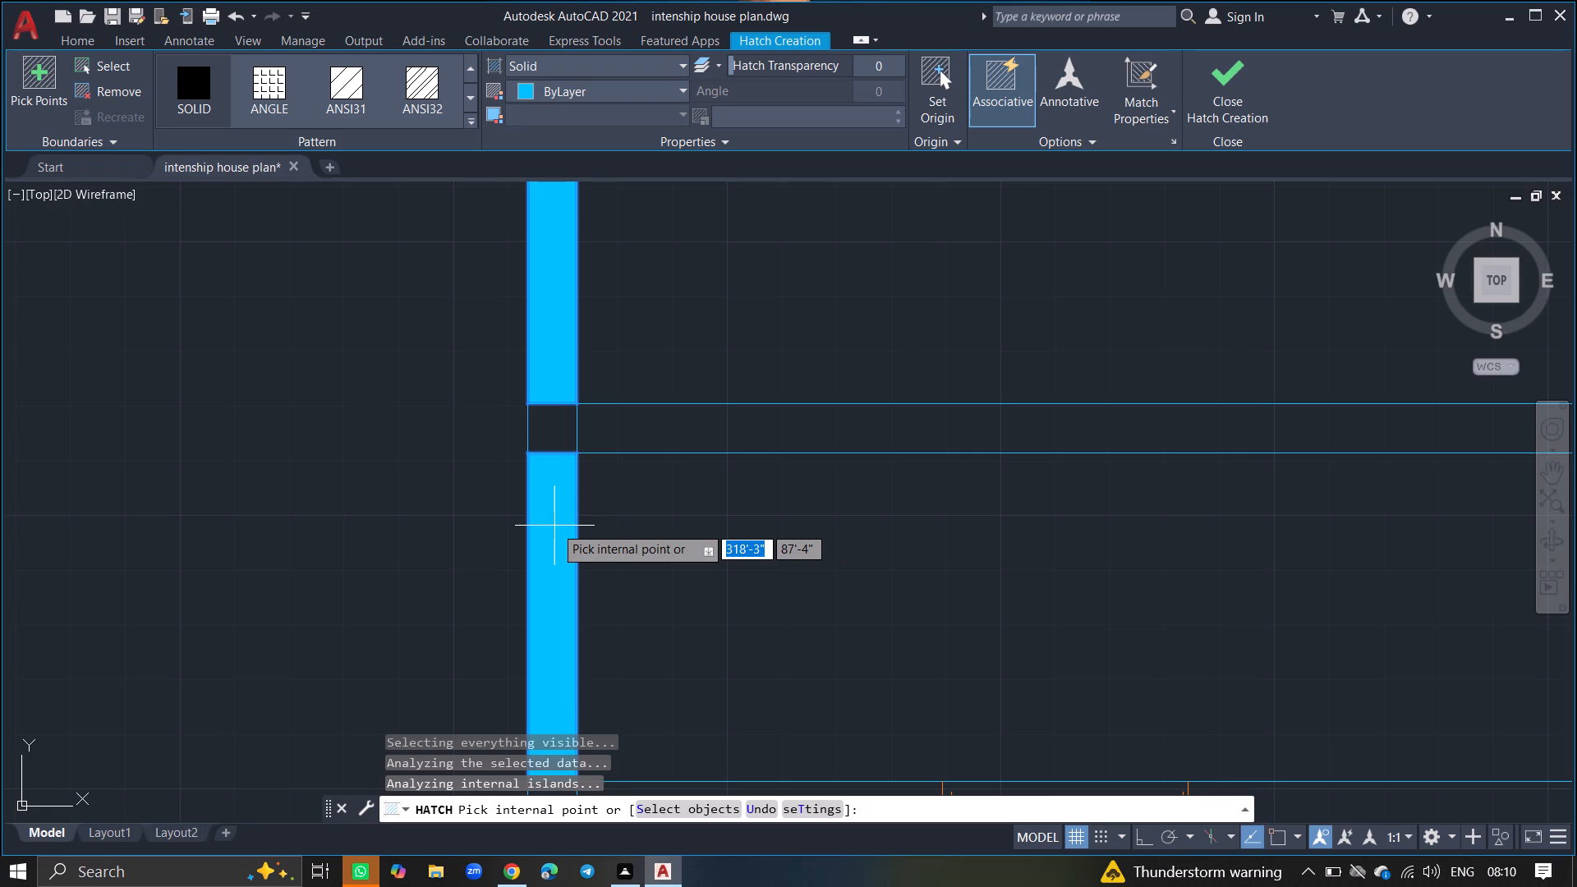
pyautogui.click(553, 437)
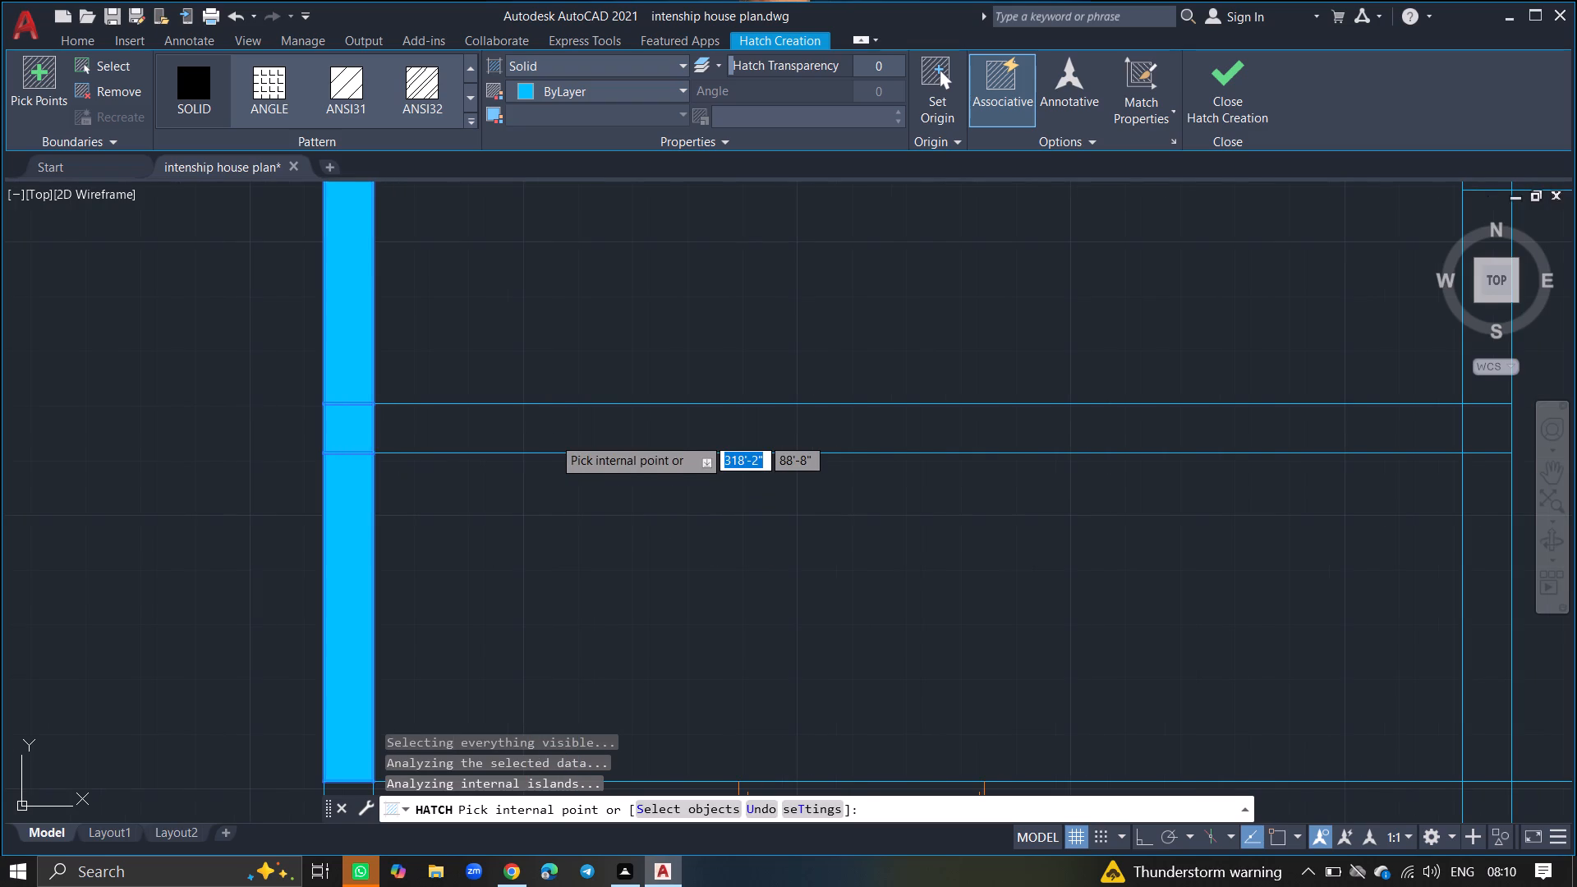
pyautogui.click(563, 437)
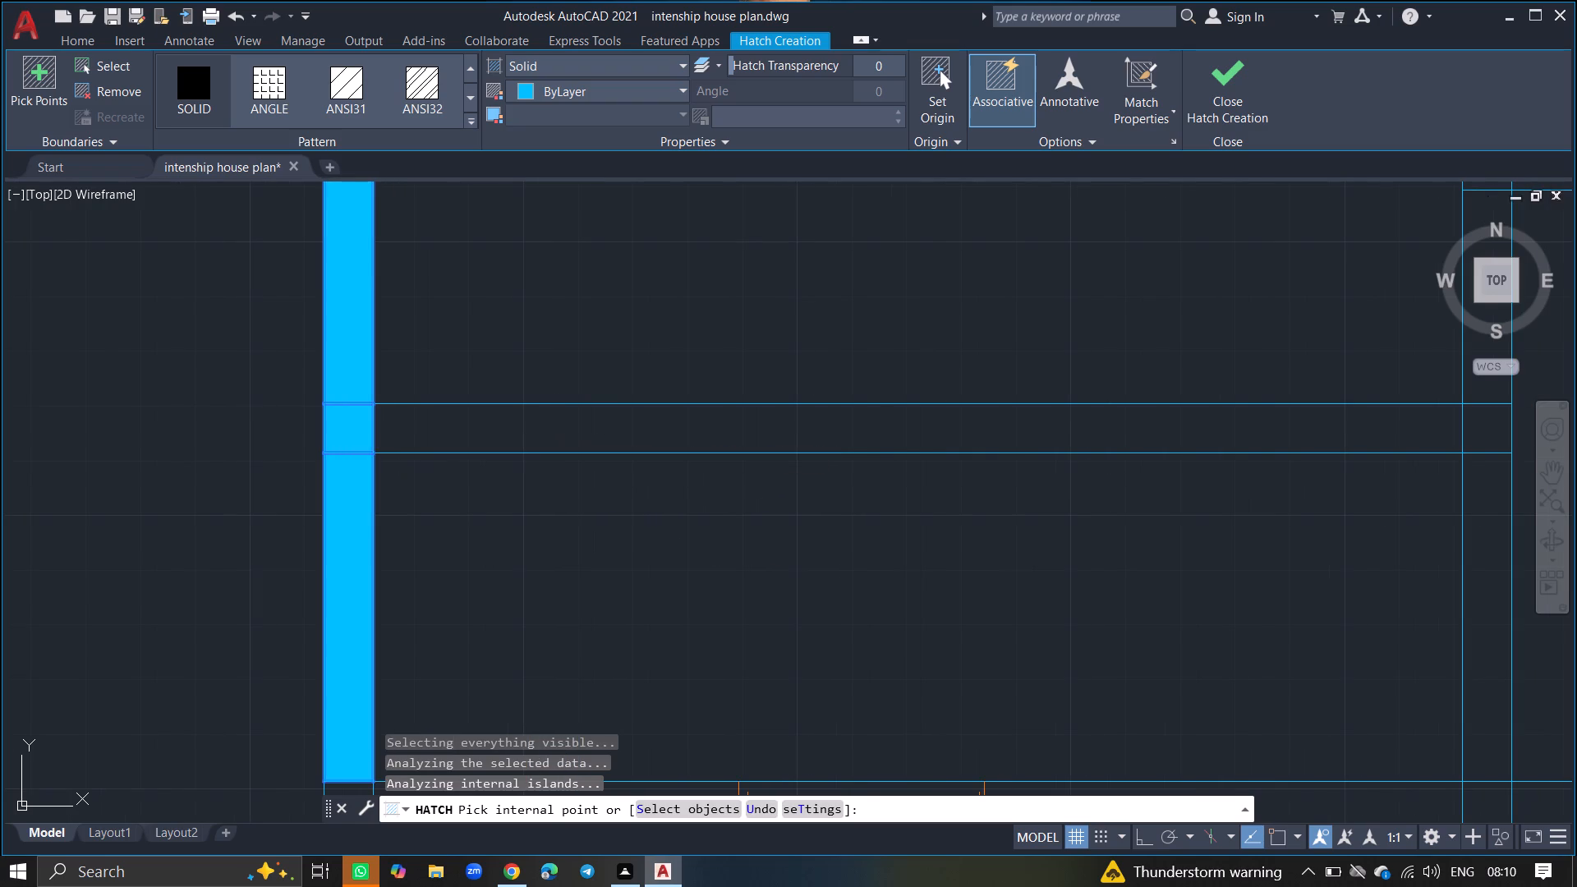
# Fill the lower-left room's right partition above and below its junction with the upper wall, including the junction square.
pyautogui.keyDown('ctrl'); pyautogui.scroll(-2, 563, 437); pyautogui.keyUp('ctrl')
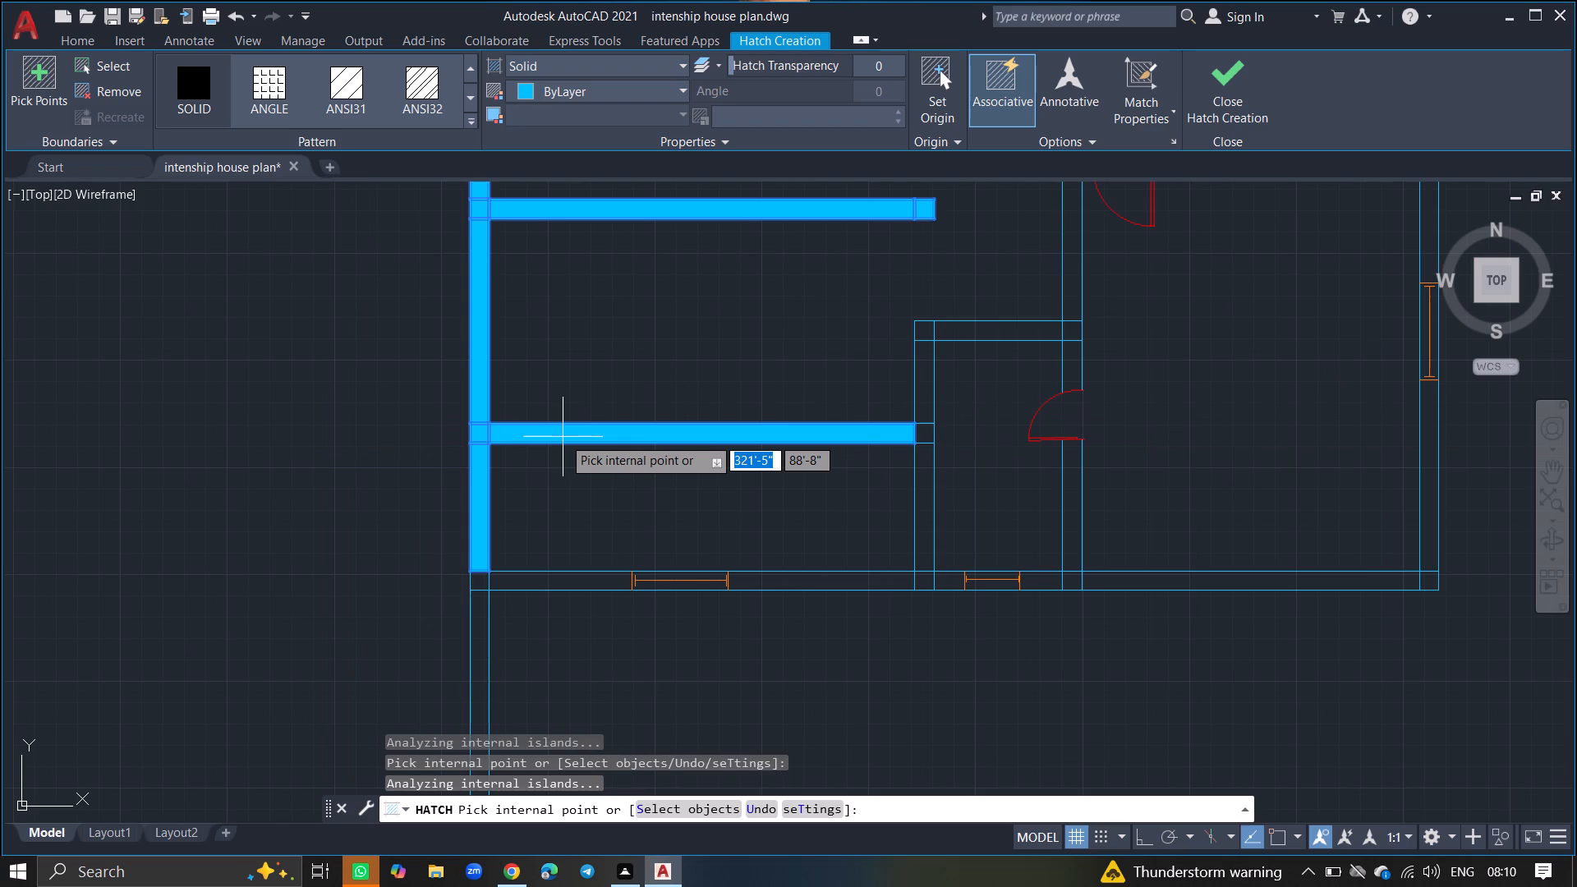
pyautogui.keyDown('ctrl'); pyautogui.scroll(-2, 563, 437); pyautogui.keyUp('ctrl')
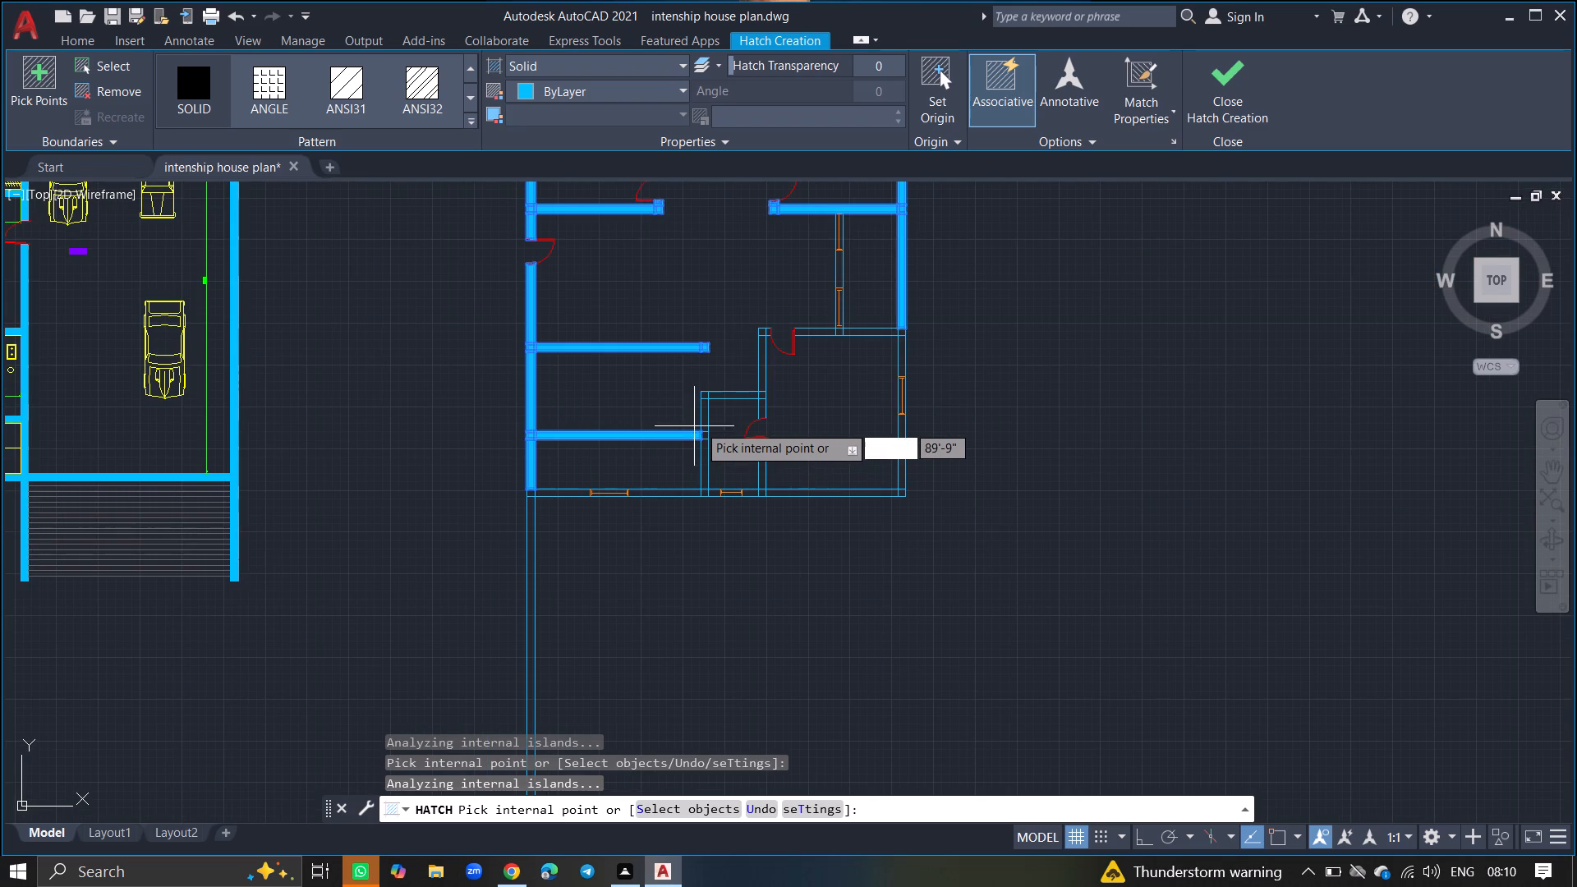
pyautogui.keyDown('ctrl'); pyautogui.scroll(7, 701, 425); pyautogui.keyUp('ctrl')
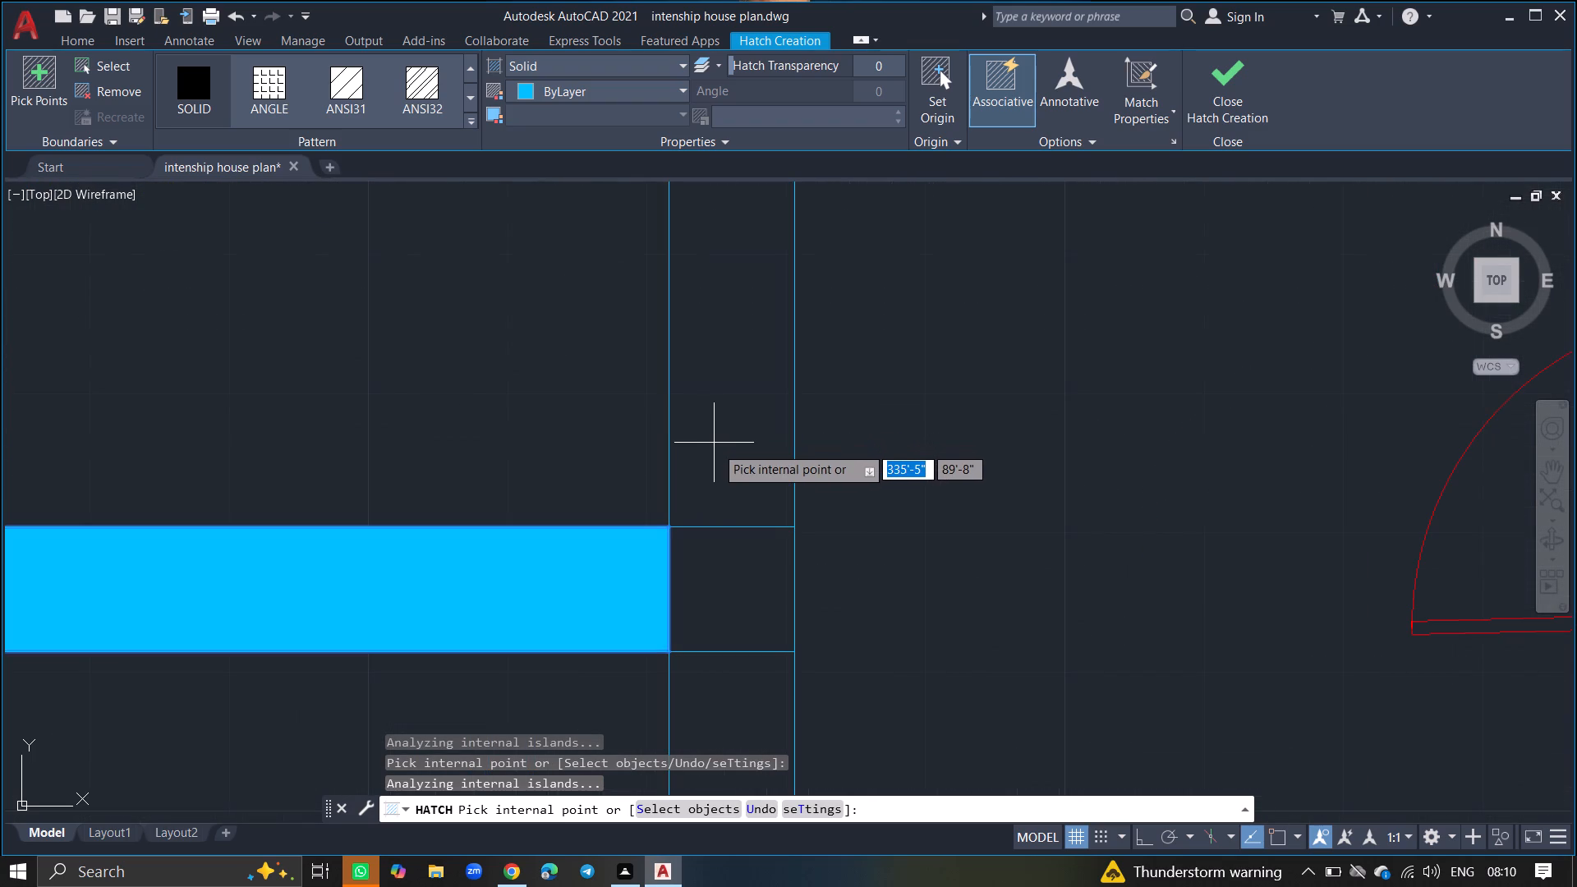
pyautogui.click(715, 446)
pyautogui.keyDown('ctrl'); pyautogui.scroll(-6, 715, 446); pyautogui.keyUp('ctrl')
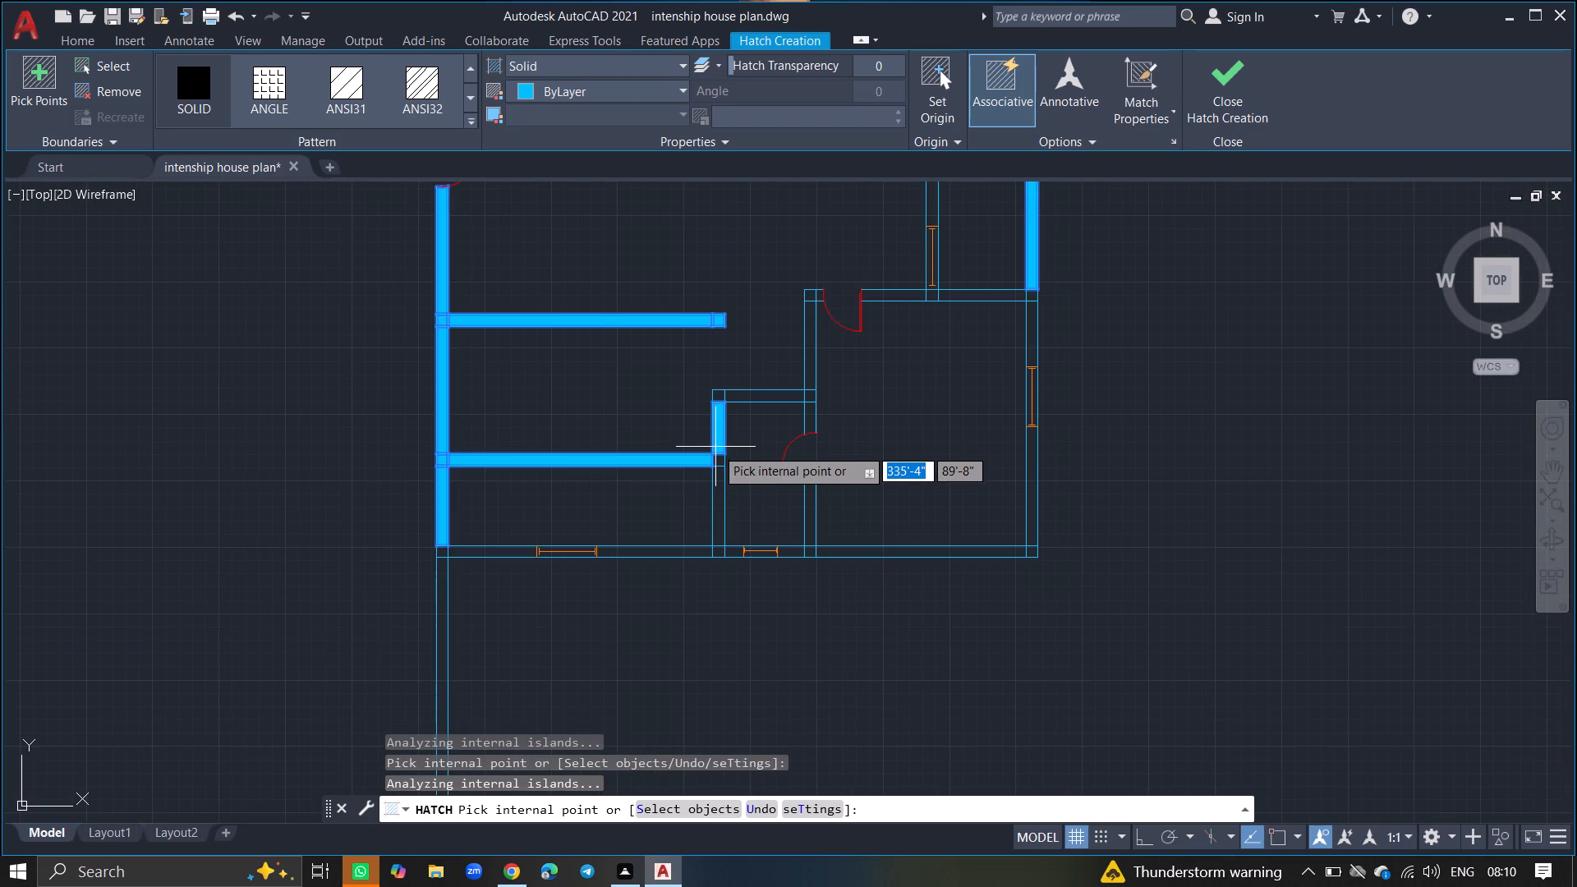
pyautogui.click(720, 463)
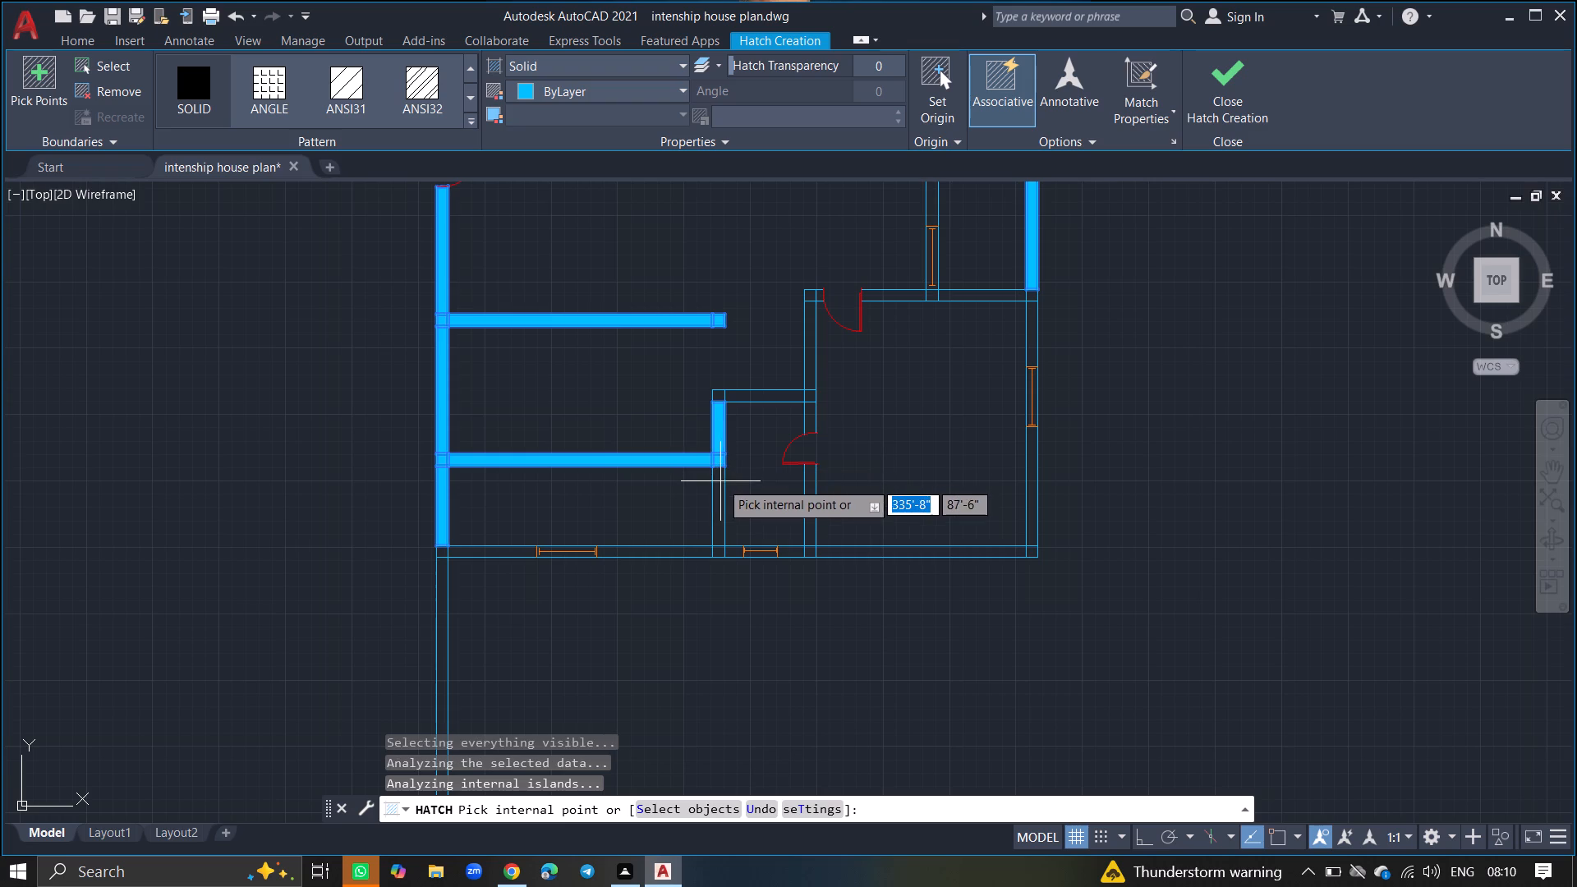
pyautogui.click(720, 481)
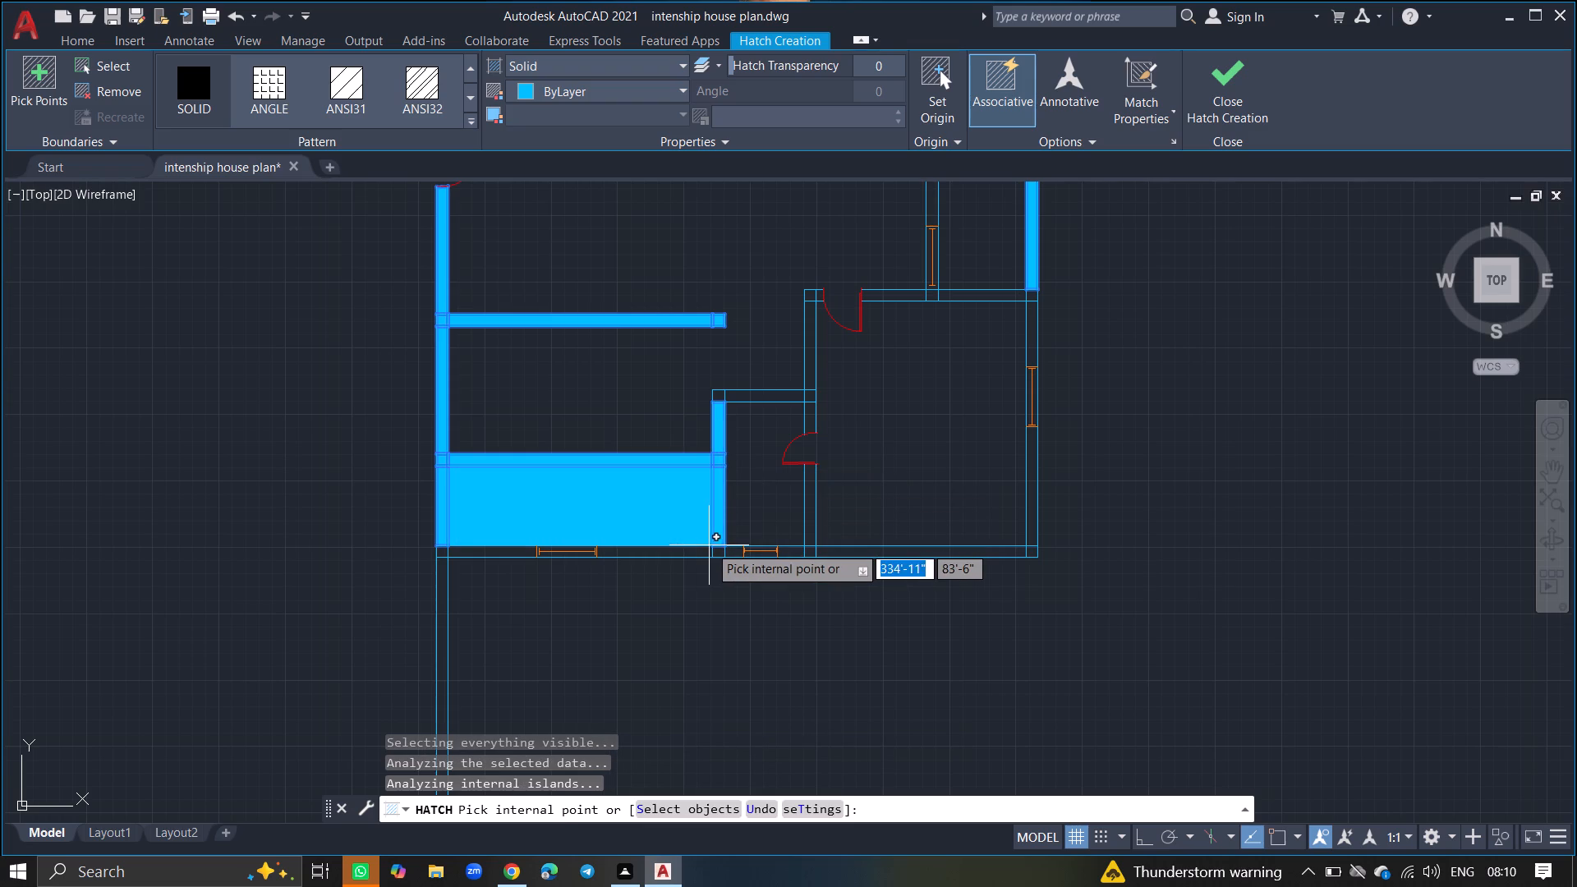
# Fill the bottom exterior wall on both sides of the lower-left room's window, both end squares, and the short stretch up to the next window.
pyautogui.keyDown('ctrl'); pyautogui.scroll(6, 705, 545); pyautogui.keyUp('ctrl')
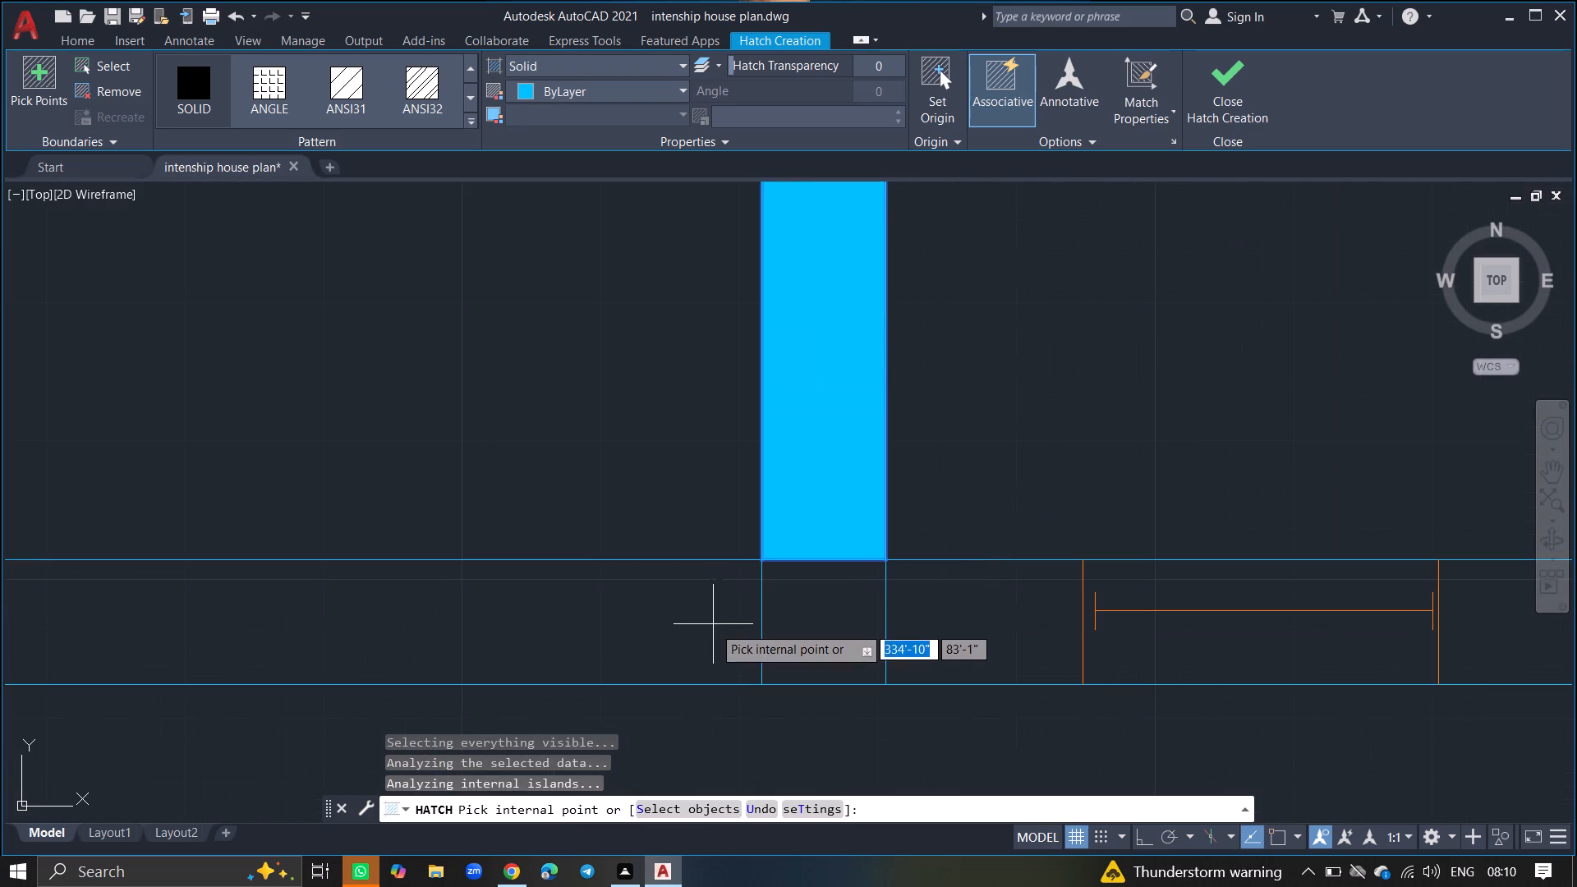
pyautogui.click(712, 640)
pyautogui.click(774, 621)
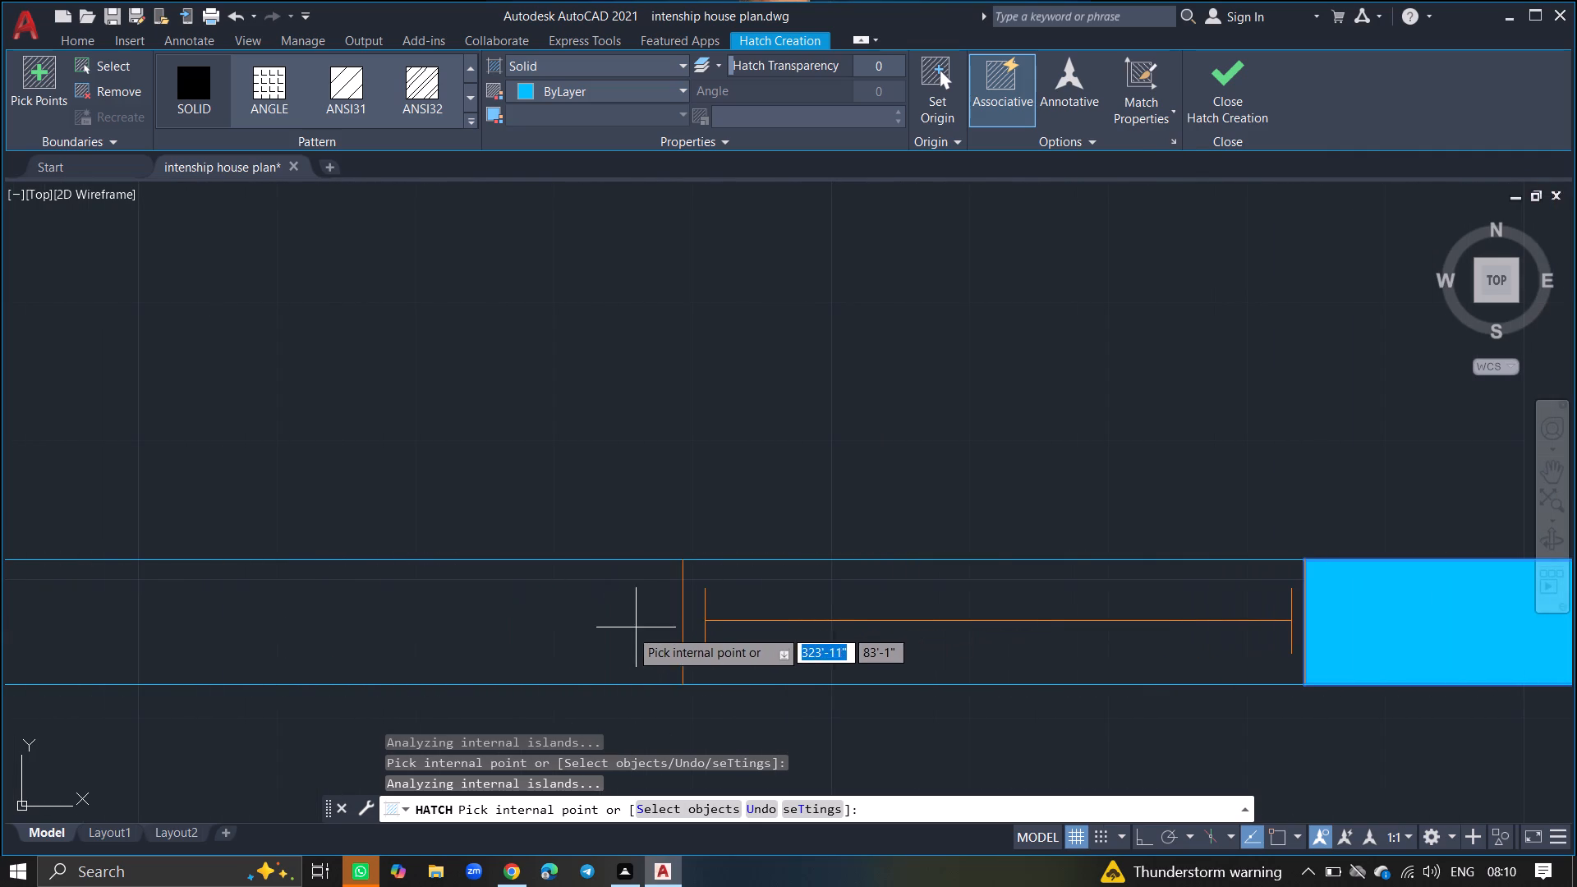
pyautogui.click(586, 630)
pyautogui.keyDown('ctrl'); pyautogui.scroll(-2, 586, 630); pyautogui.keyUp('ctrl')
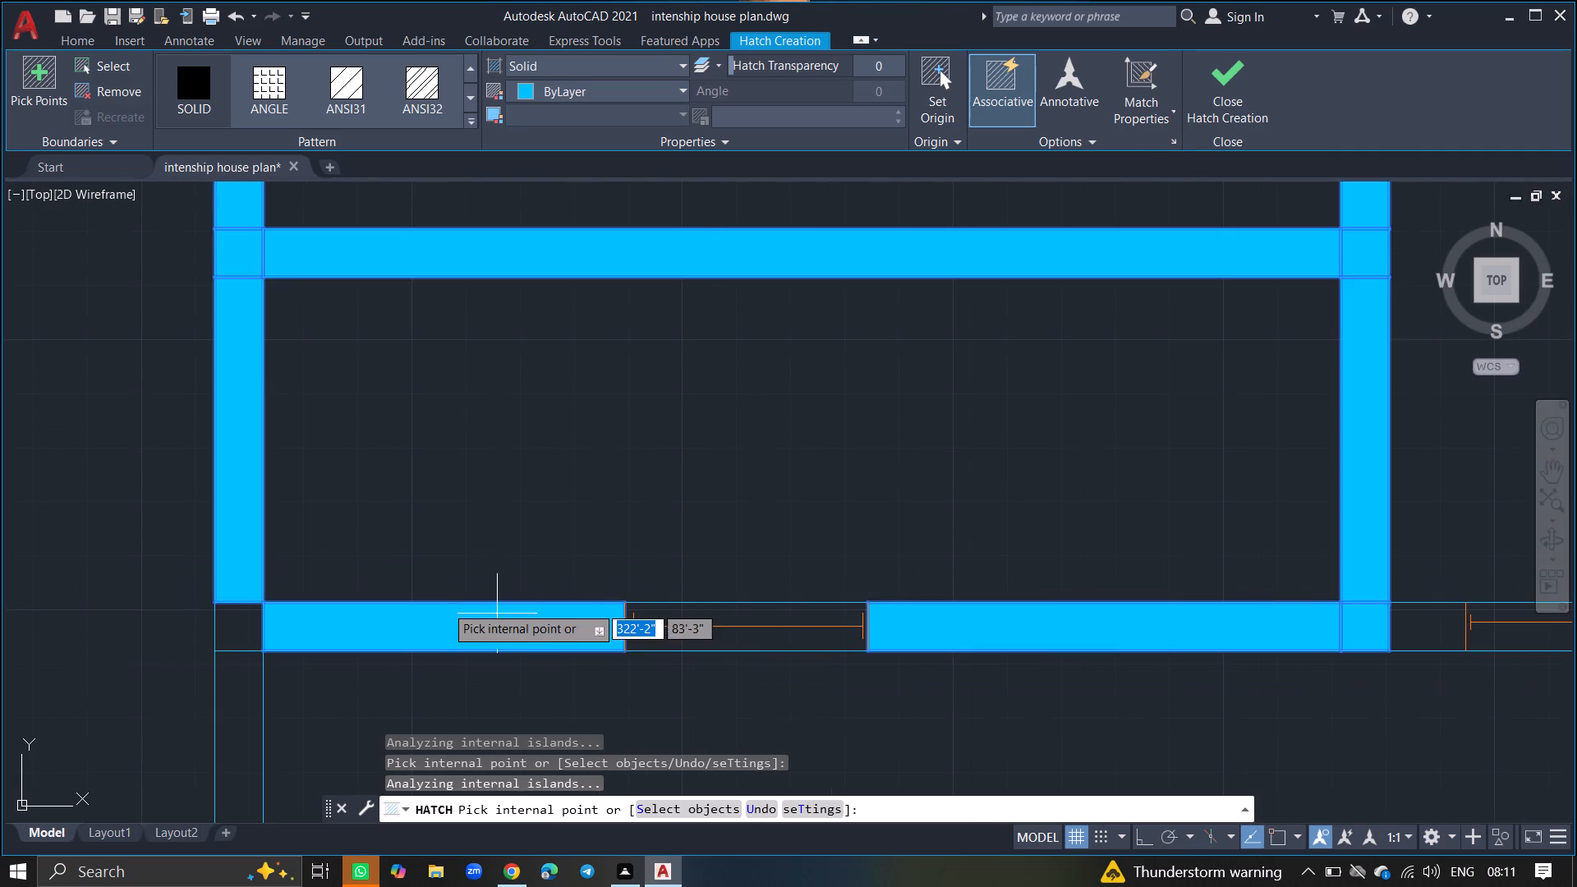
pyautogui.click(223, 634)
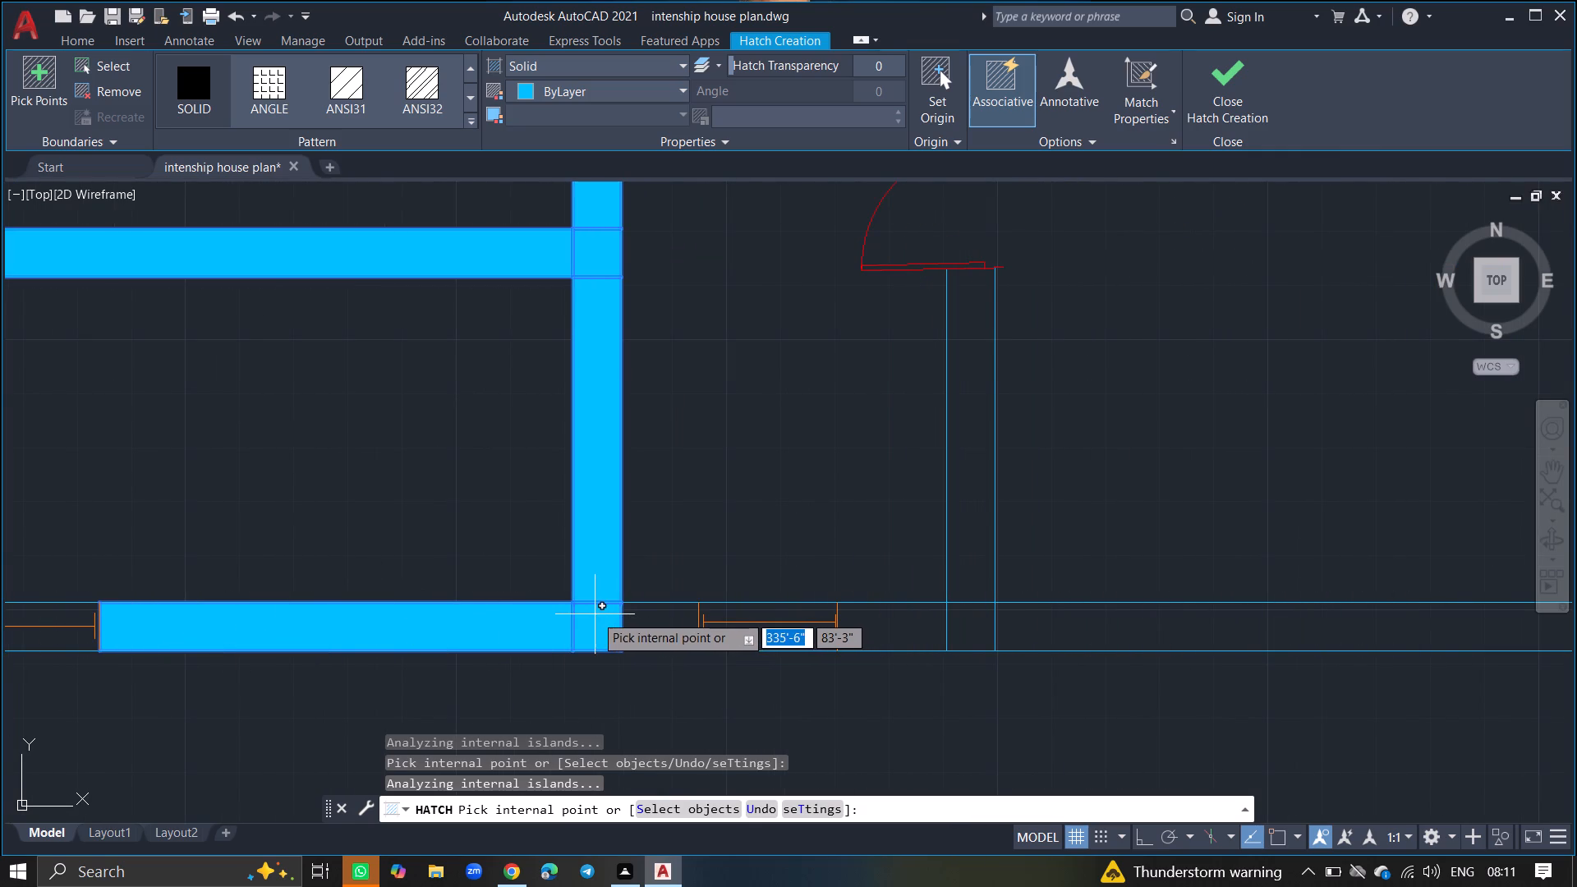
pyautogui.click(641, 627)
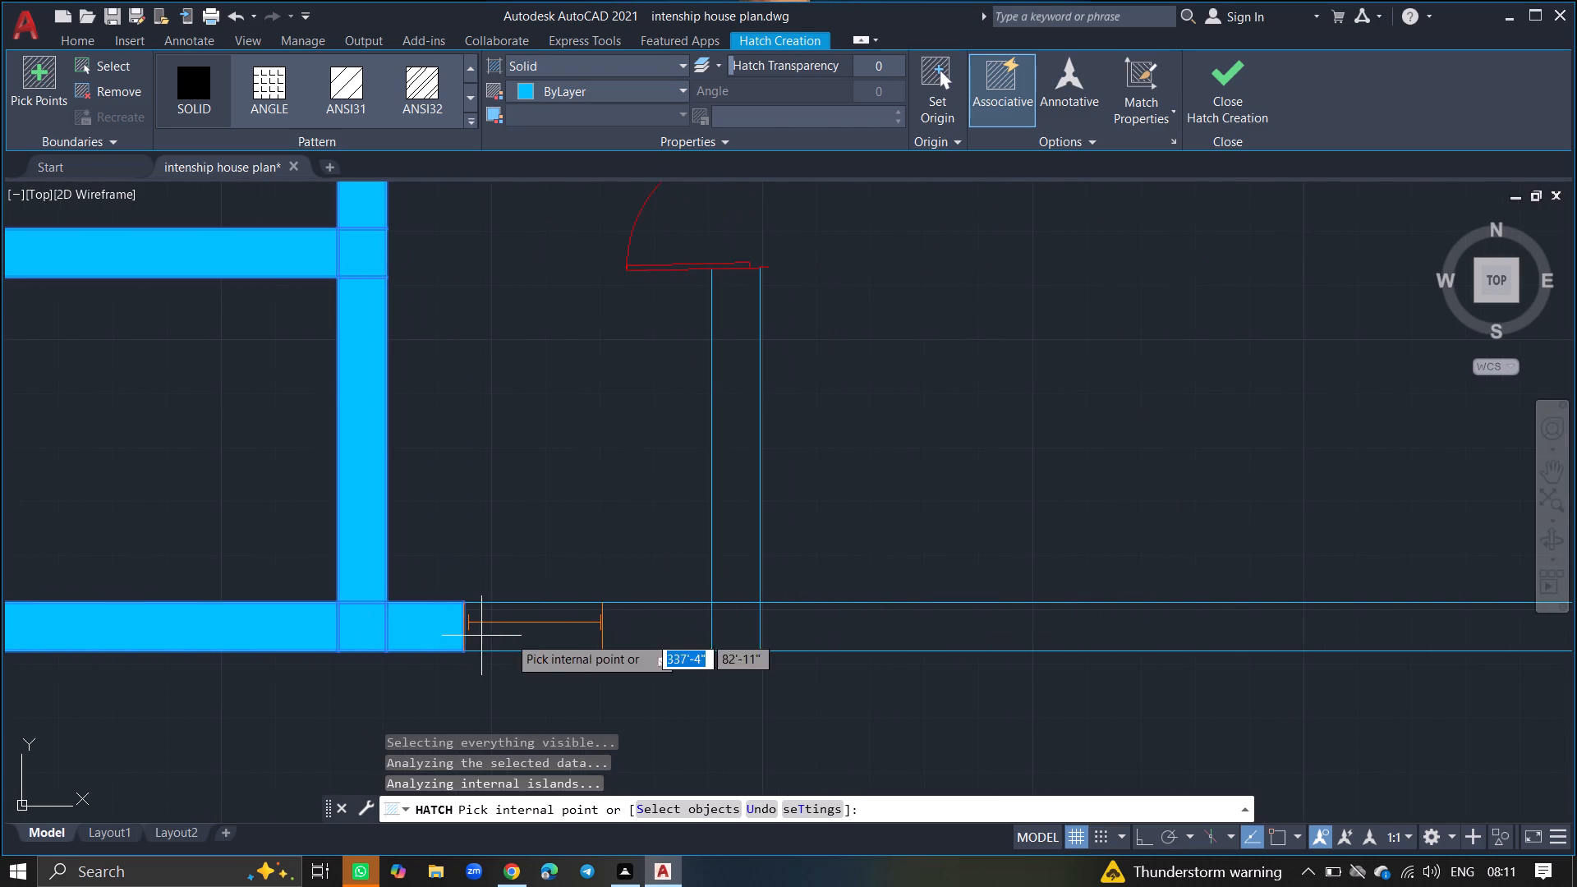
# Fill the bottom exterior wall beyond the small window to the lower-right room's far end, plus the partition below the door and its junction.
pyautogui.click(639, 611)
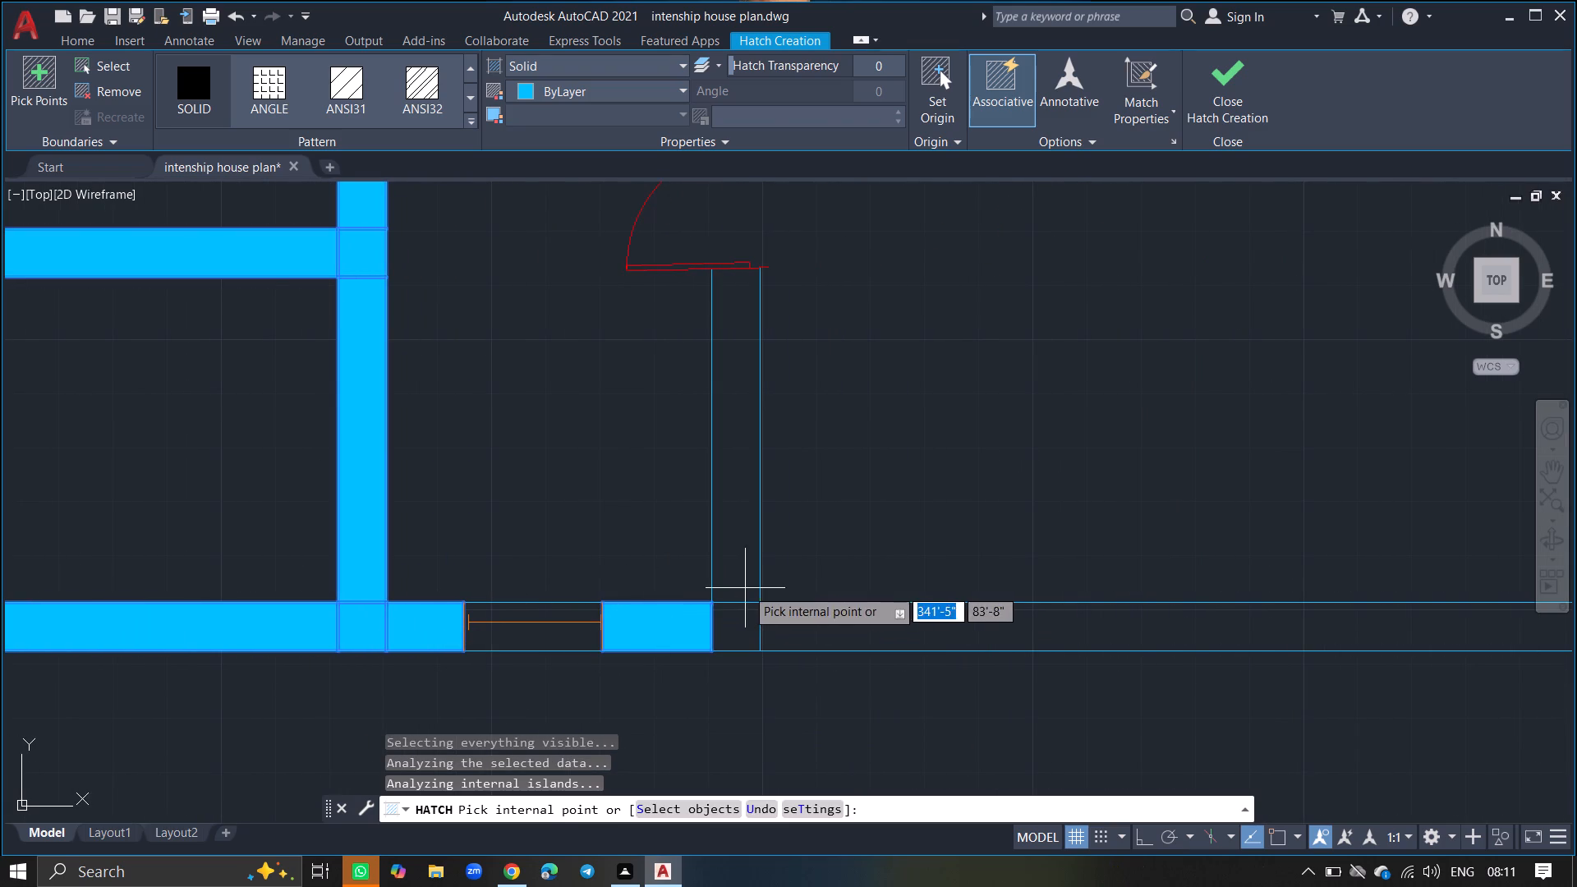
pyautogui.click(728, 564)
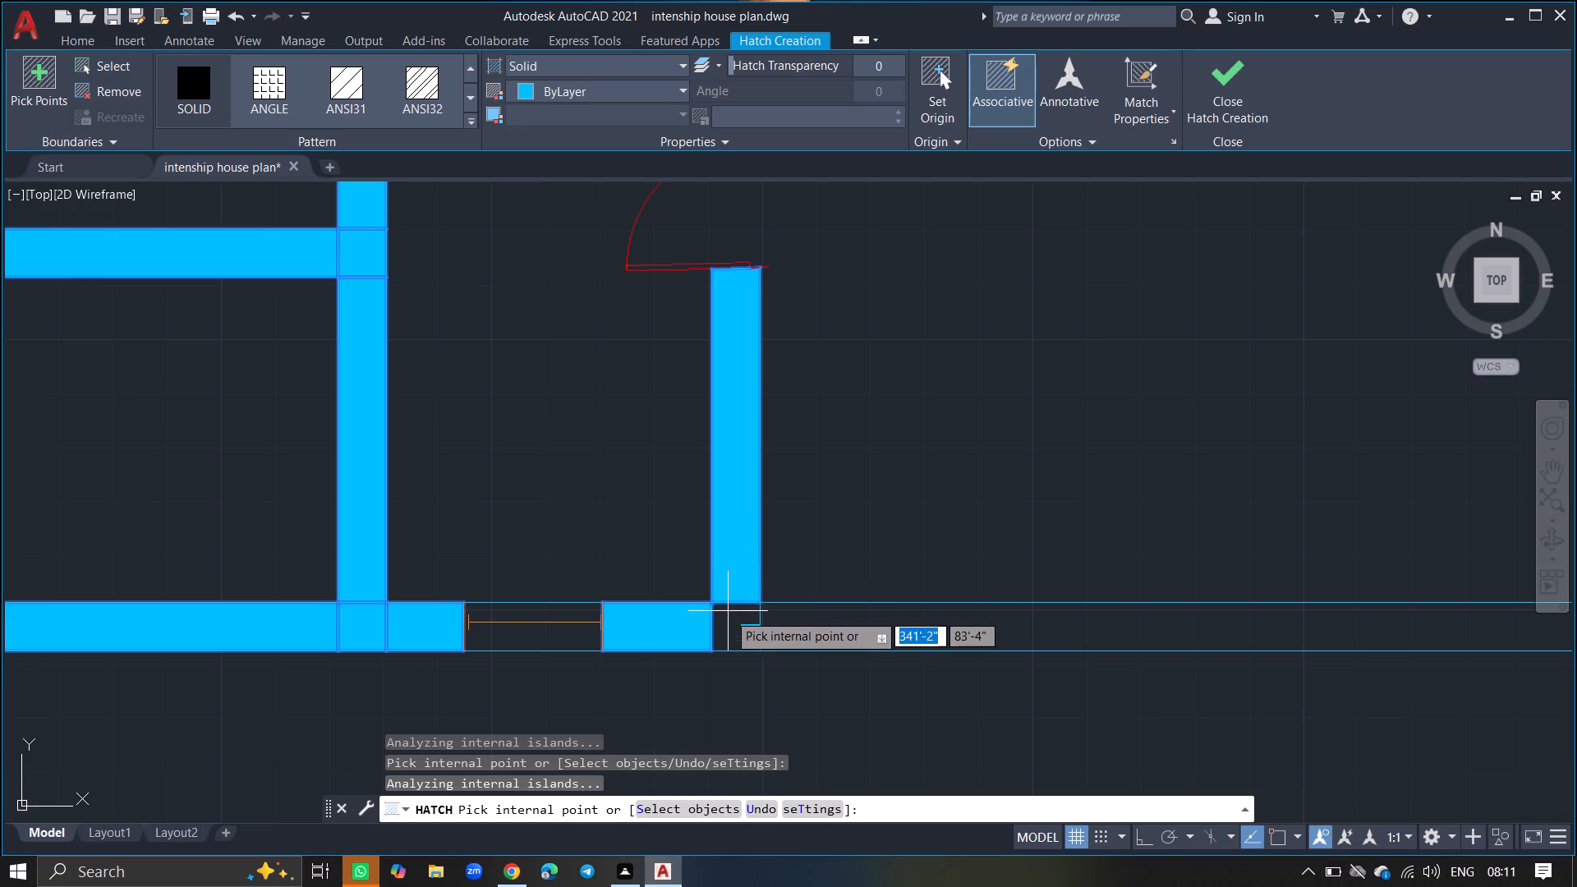
pyautogui.click(729, 619)
pyautogui.click(815, 626)
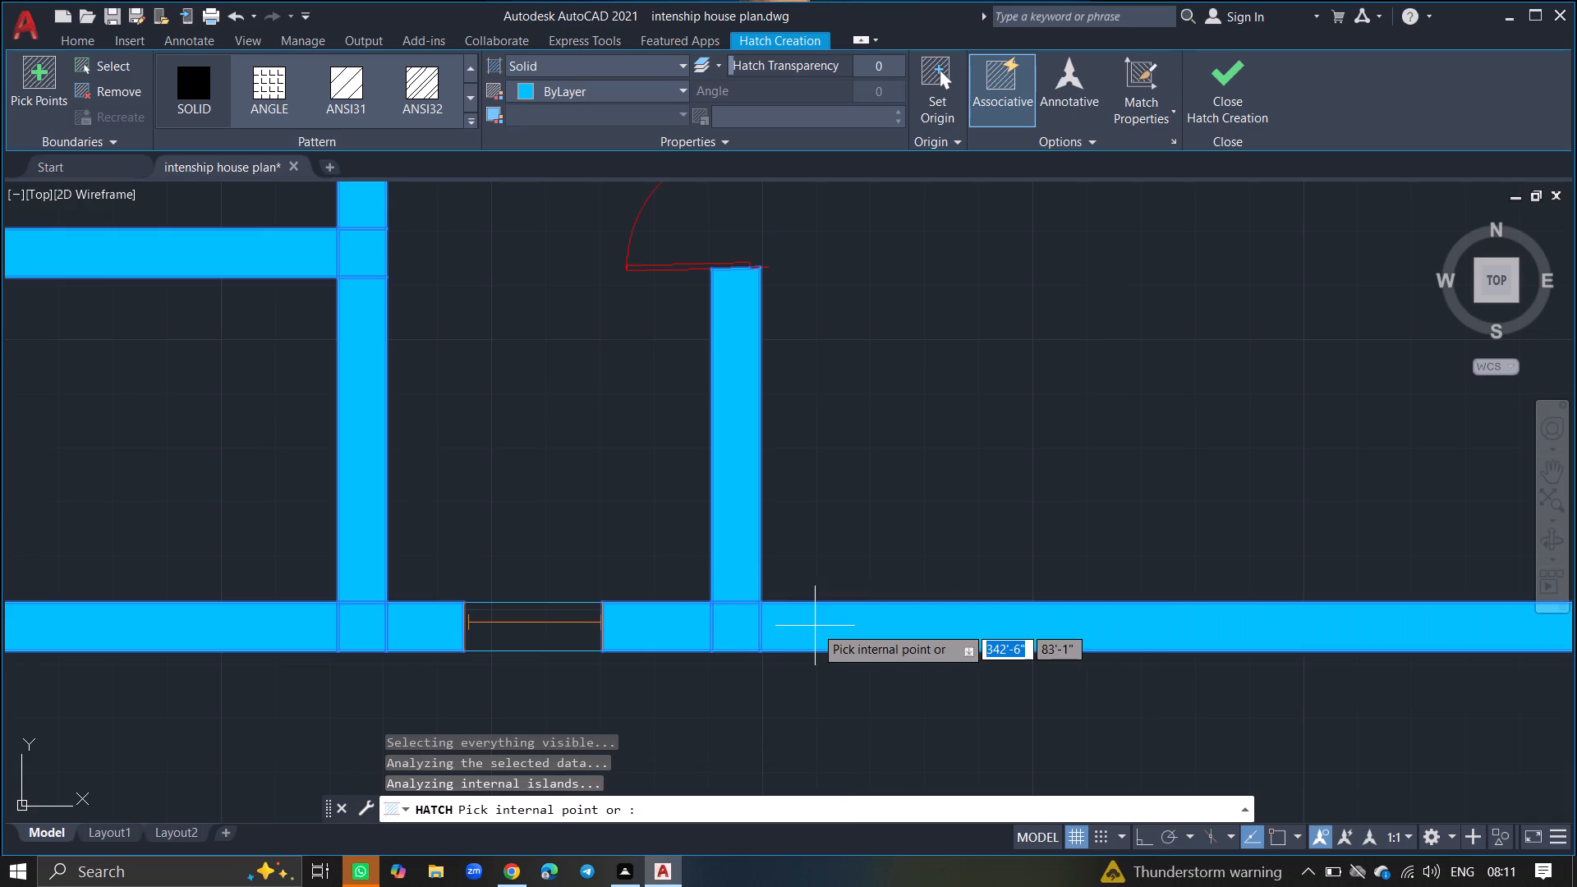
# Fill the right exterior wall above and below the lower-right room's window, plus its upper junction and the bottom corner square.
pyautogui.keyDown('ctrl'); pyautogui.scroll(-4, 815, 626); pyautogui.keyUp('ctrl')
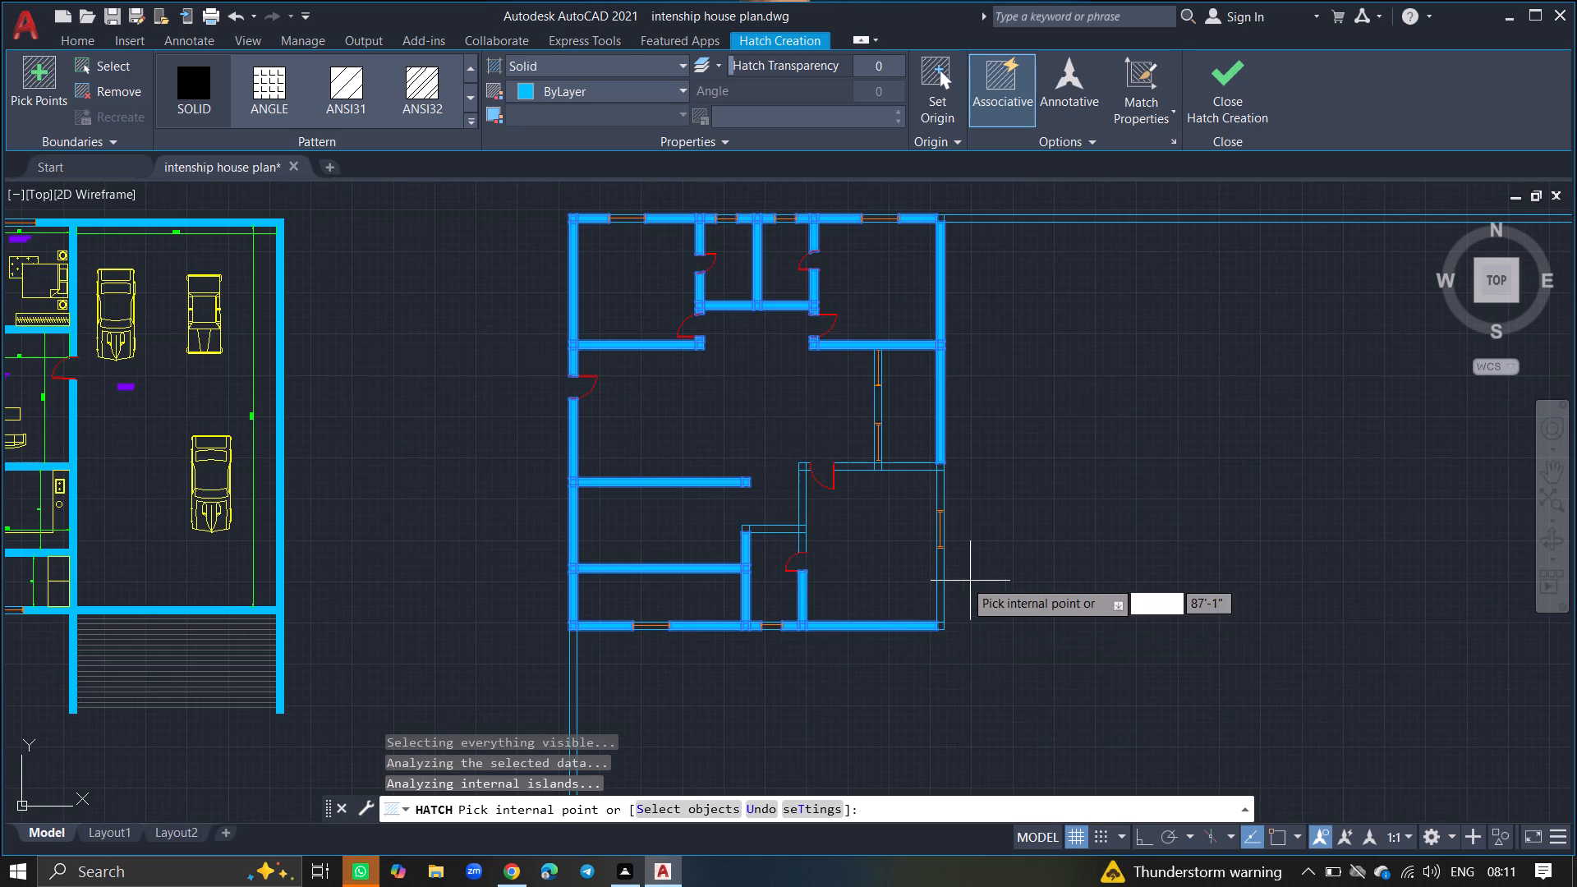
pyautogui.click(941, 585)
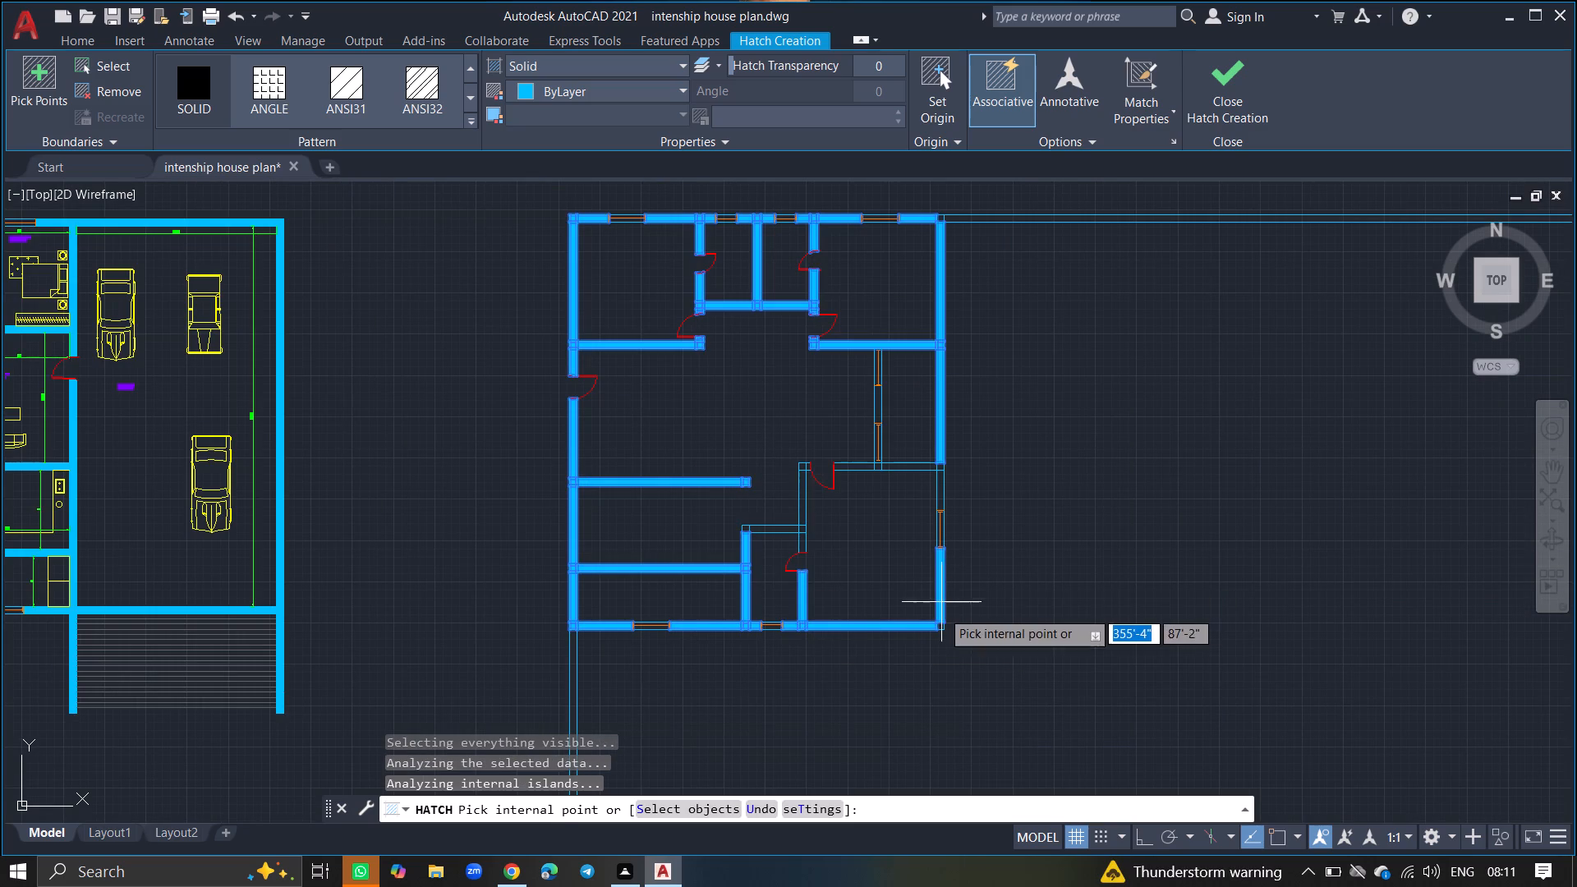
pyautogui.click(940, 630)
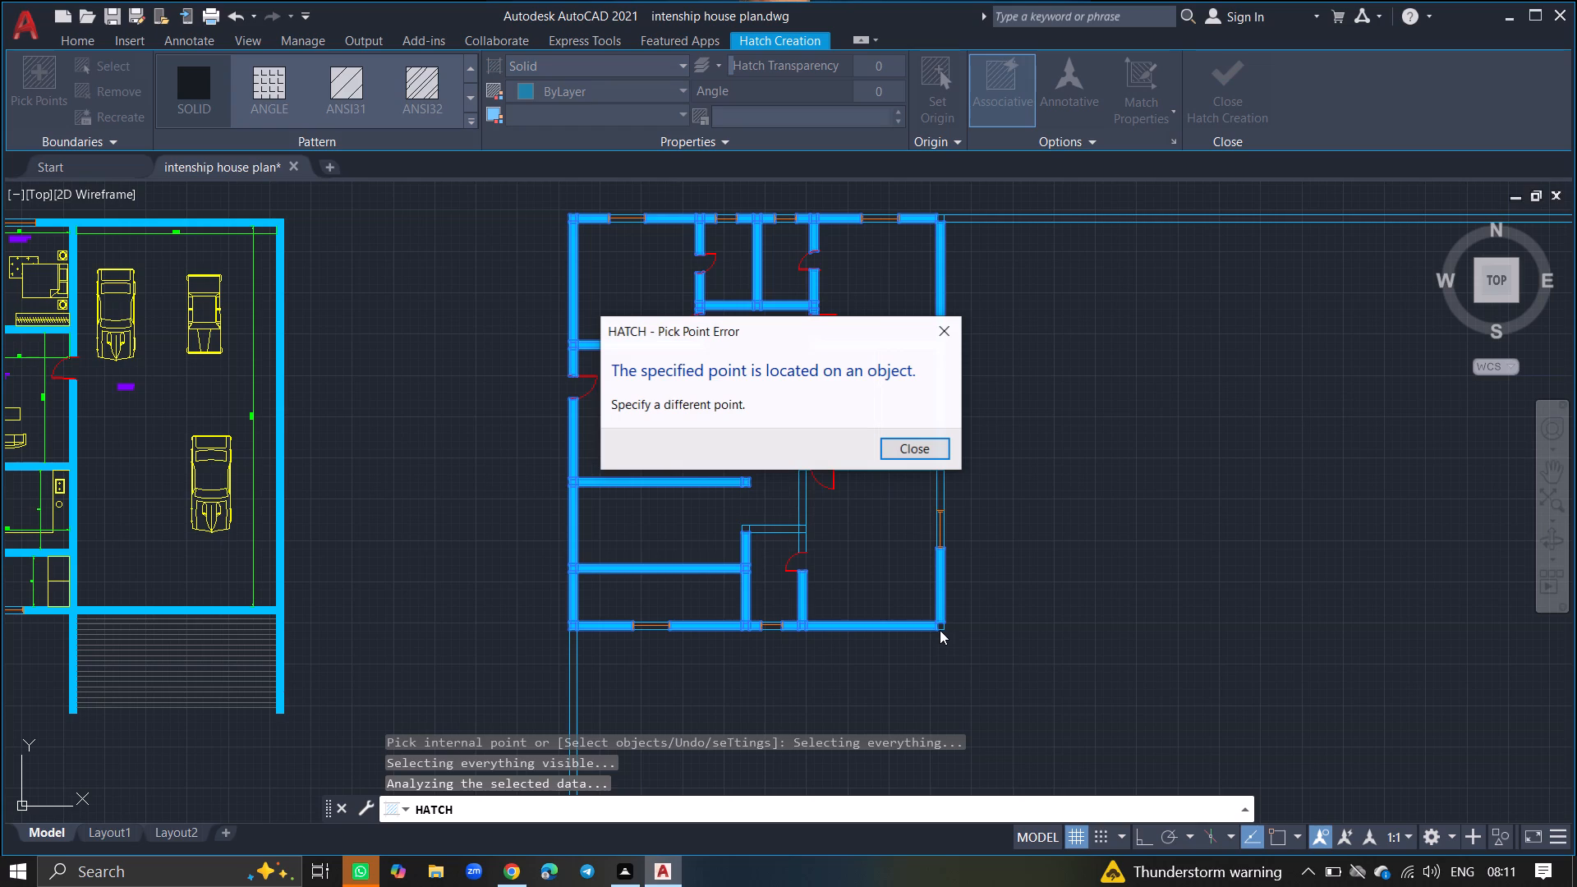
pyautogui.click(910, 444)
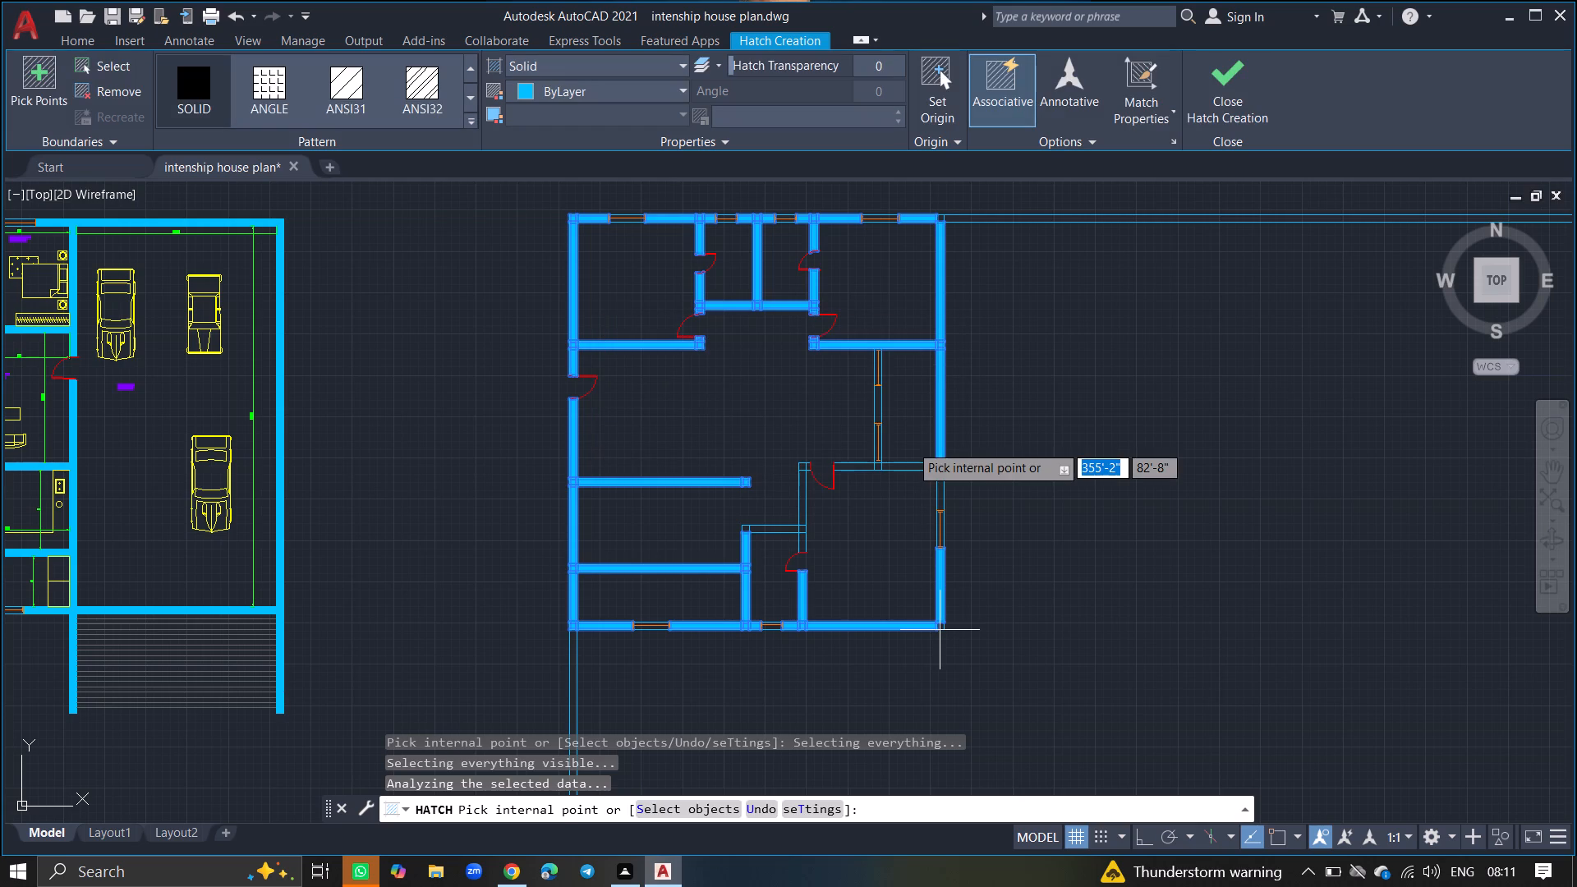
pyautogui.click(940, 478)
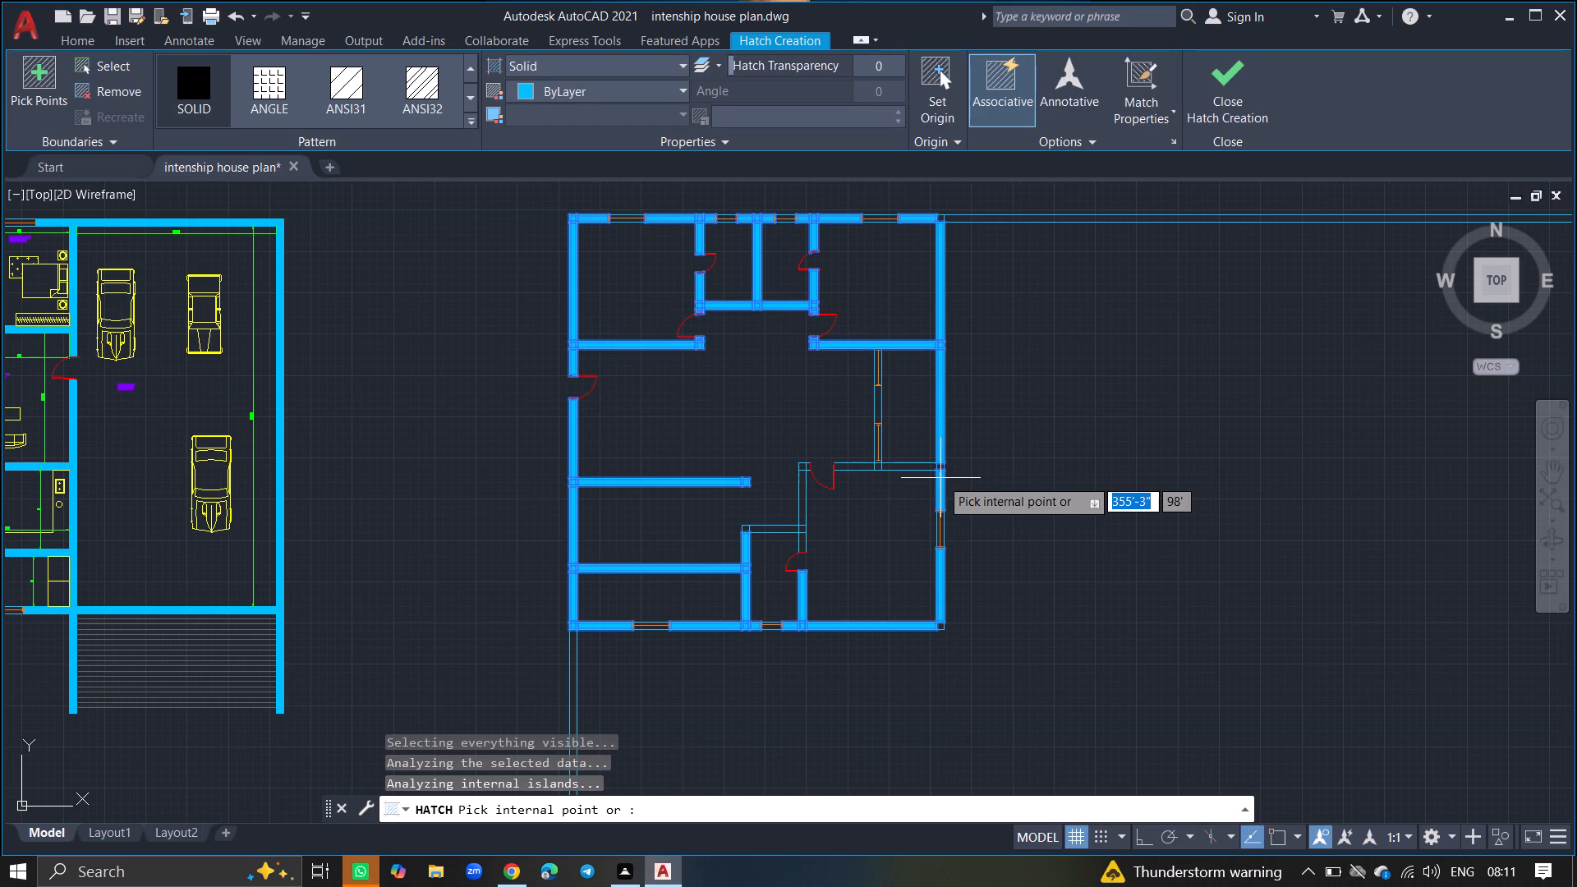
pyautogui.click(939, 465)
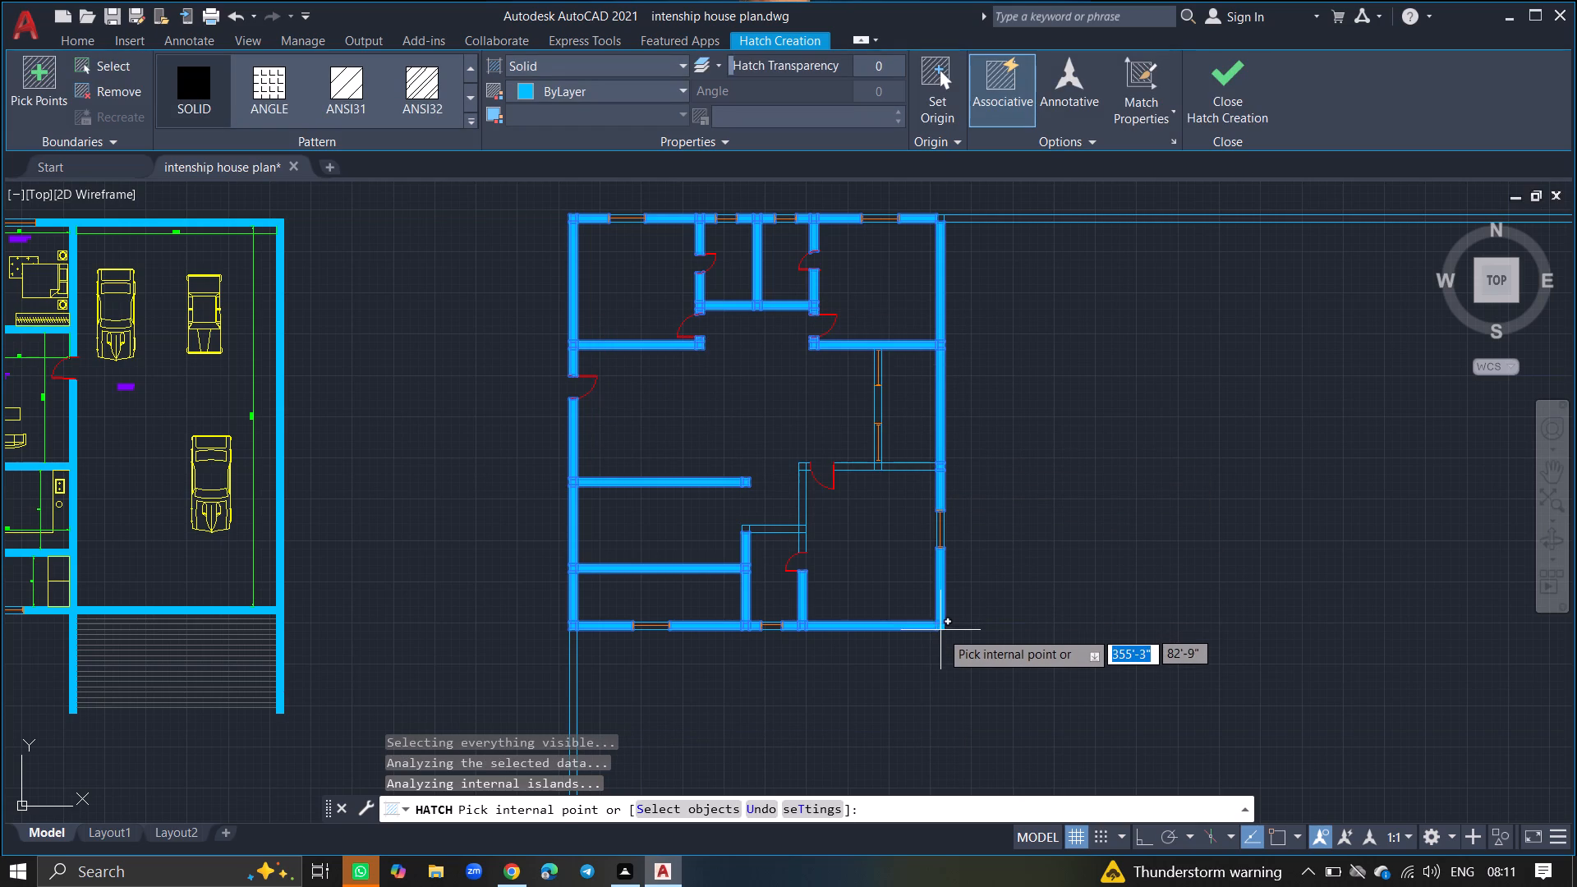
pyautogui.keyDown('ctrl'); pyautogui.scroll(6, 940, 633); pyautogui.keyUp('ctrl')
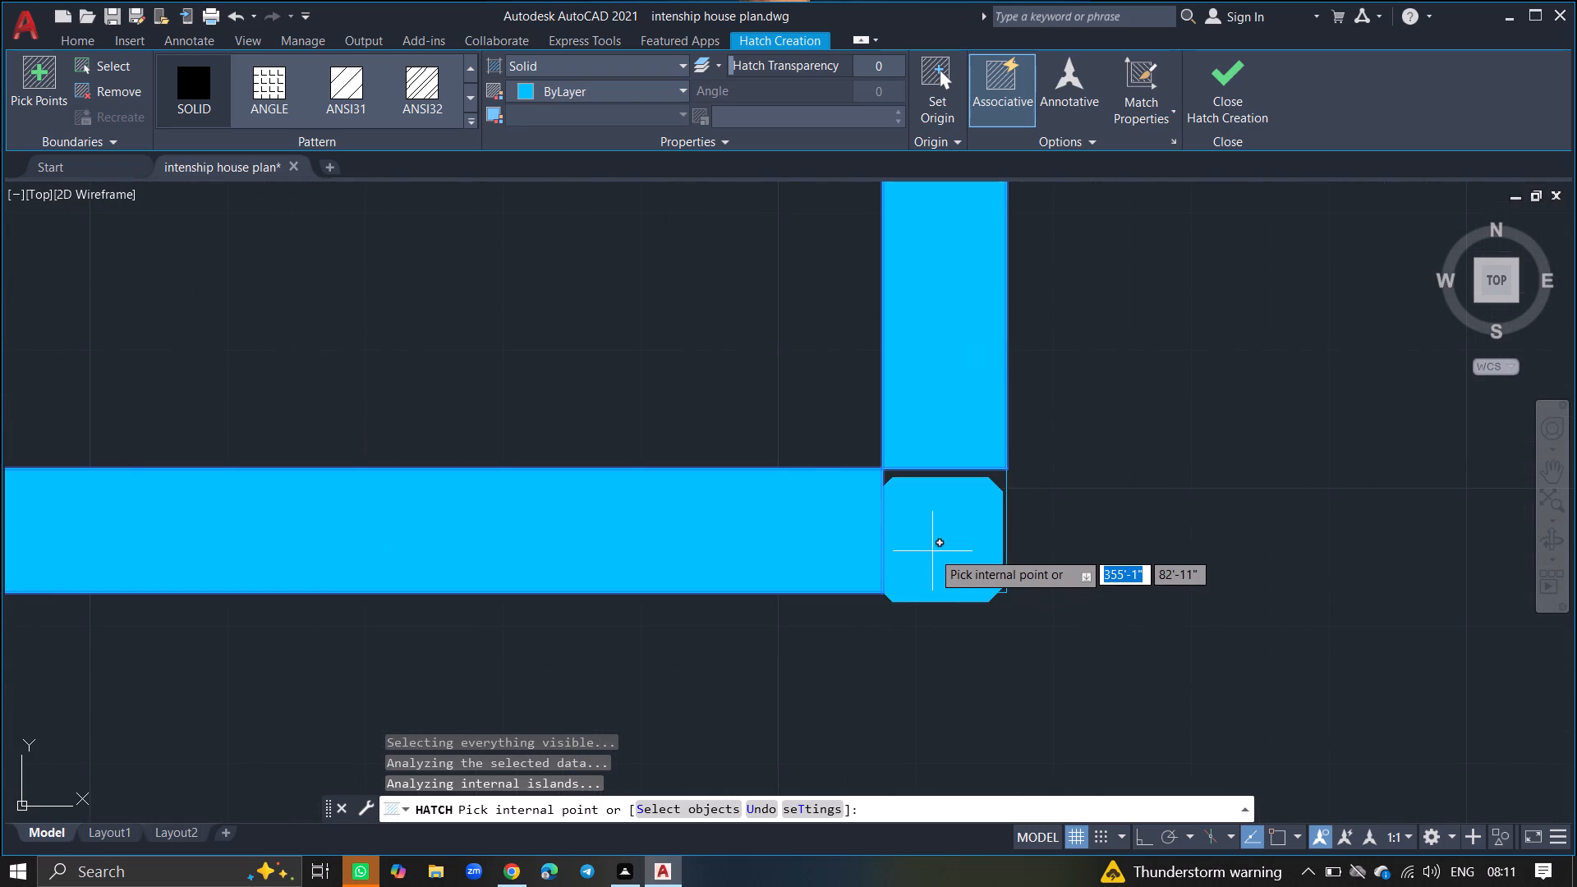
pyautogui.click(932, 551)
# Fill the upper stretch of the lower-right room's left partition and the corner square at its top.
pyautogui.keyDown('ctrl'); pyautogui.scroll(-3, 932, 551); pyautogui.keyUp('ctrl')
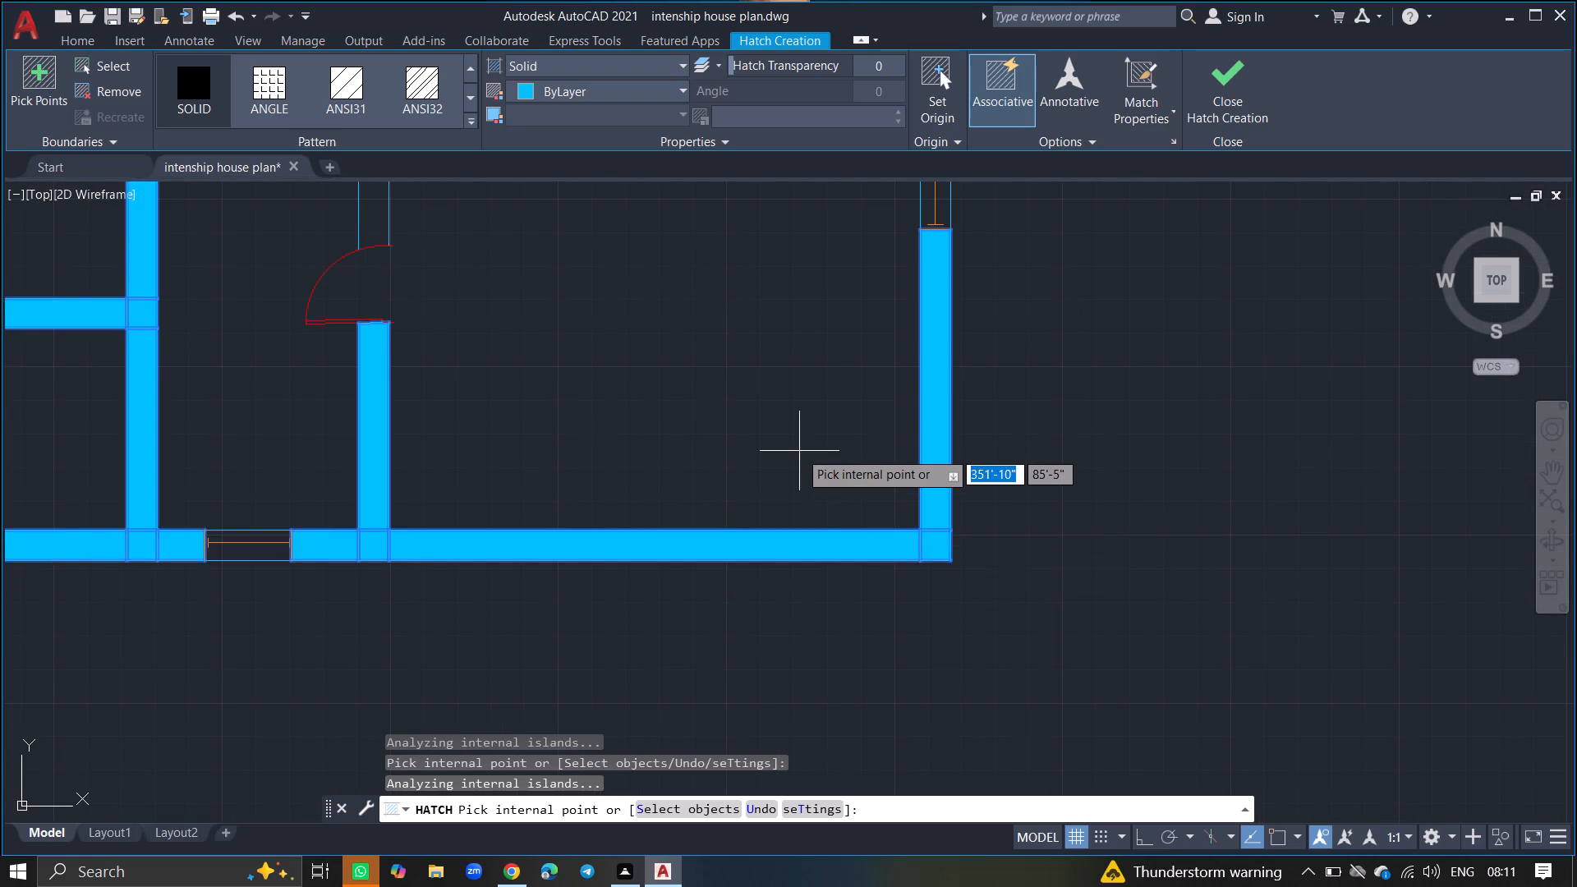
pyautogui.keyDown('ctrl'); pyautogui.scroll(-3, 799, 451); pyautogui.keyUp('ctrl')
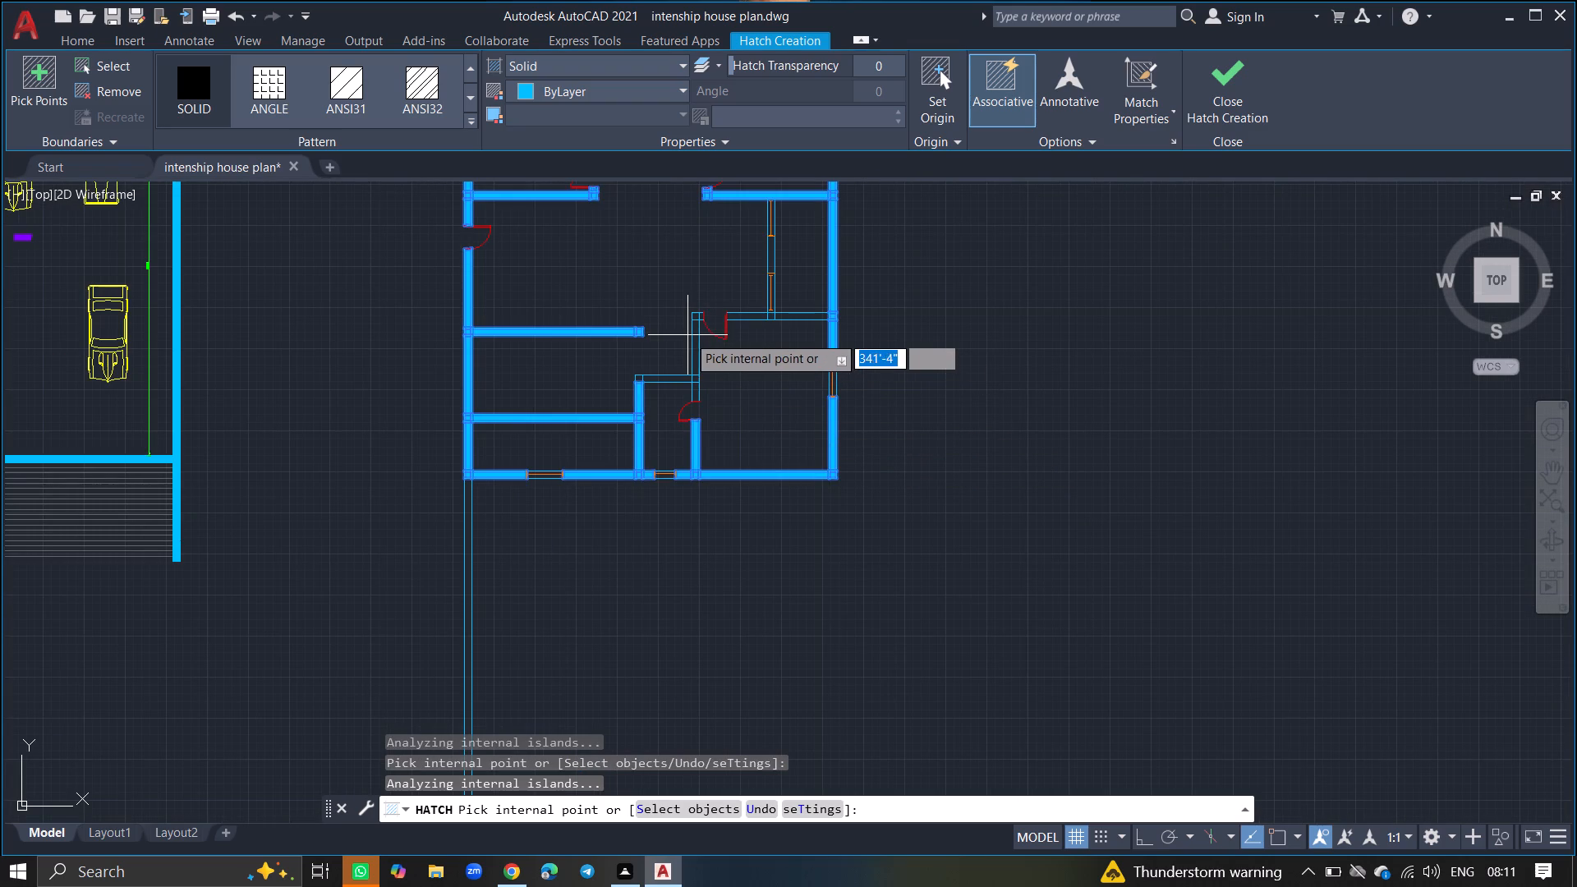
pyautogui.keyDown('ctrl'); pyautogui.scroll(9, 689, 333); pyautogui.keyUp('ctrl')
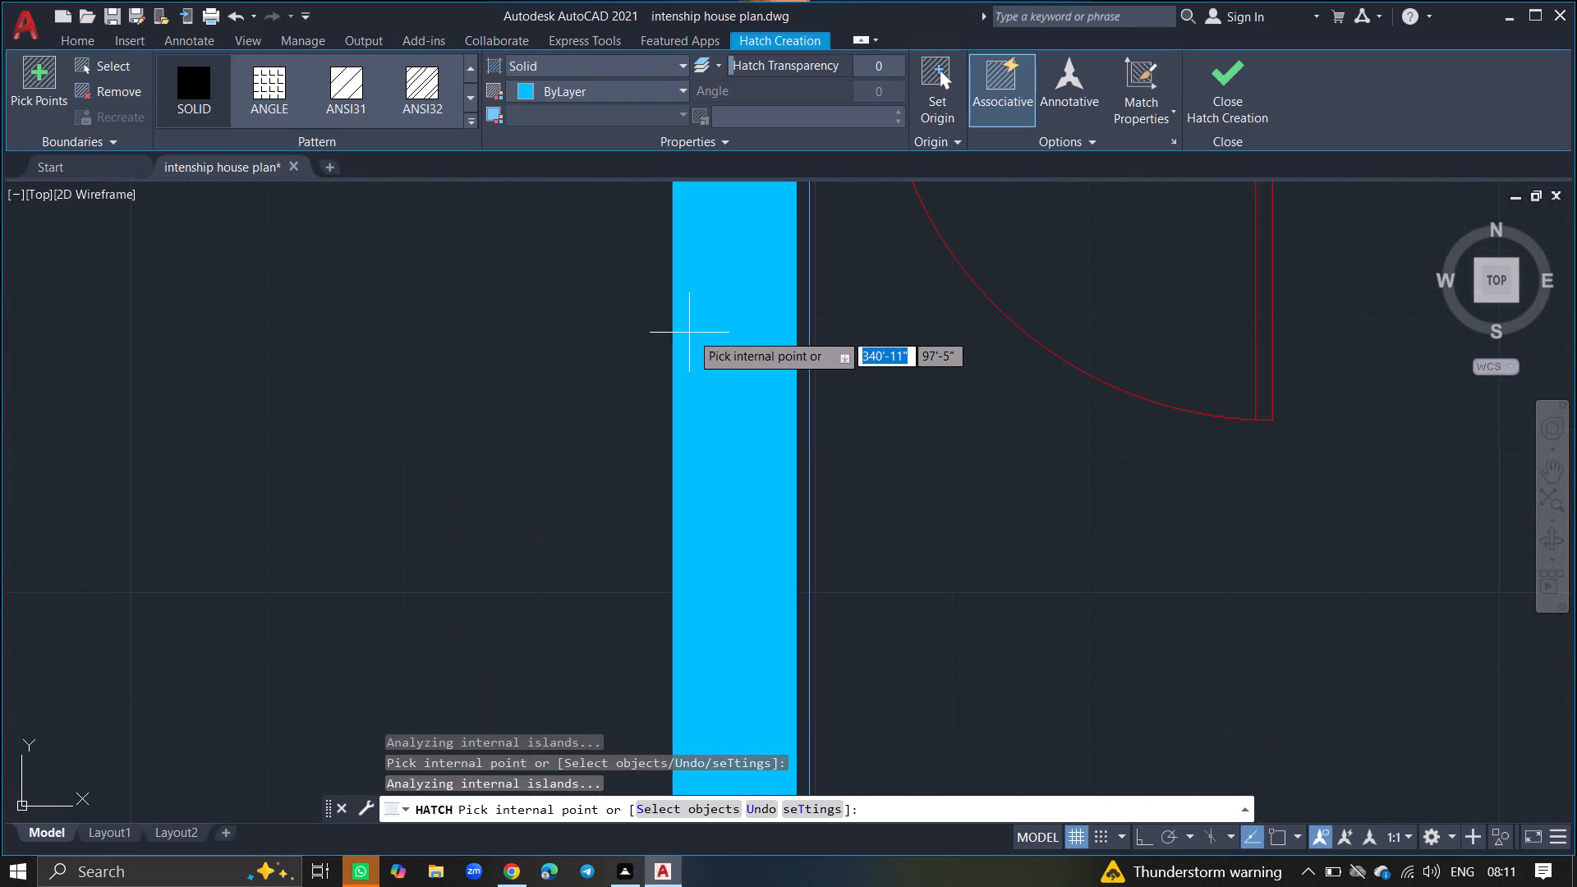
pyautogui.click(728, 356)
pyautogui.keyDown('ctrl'); pyautogui.scroll(-4, 728, 356); pyautogui.keyUp('ctrl')
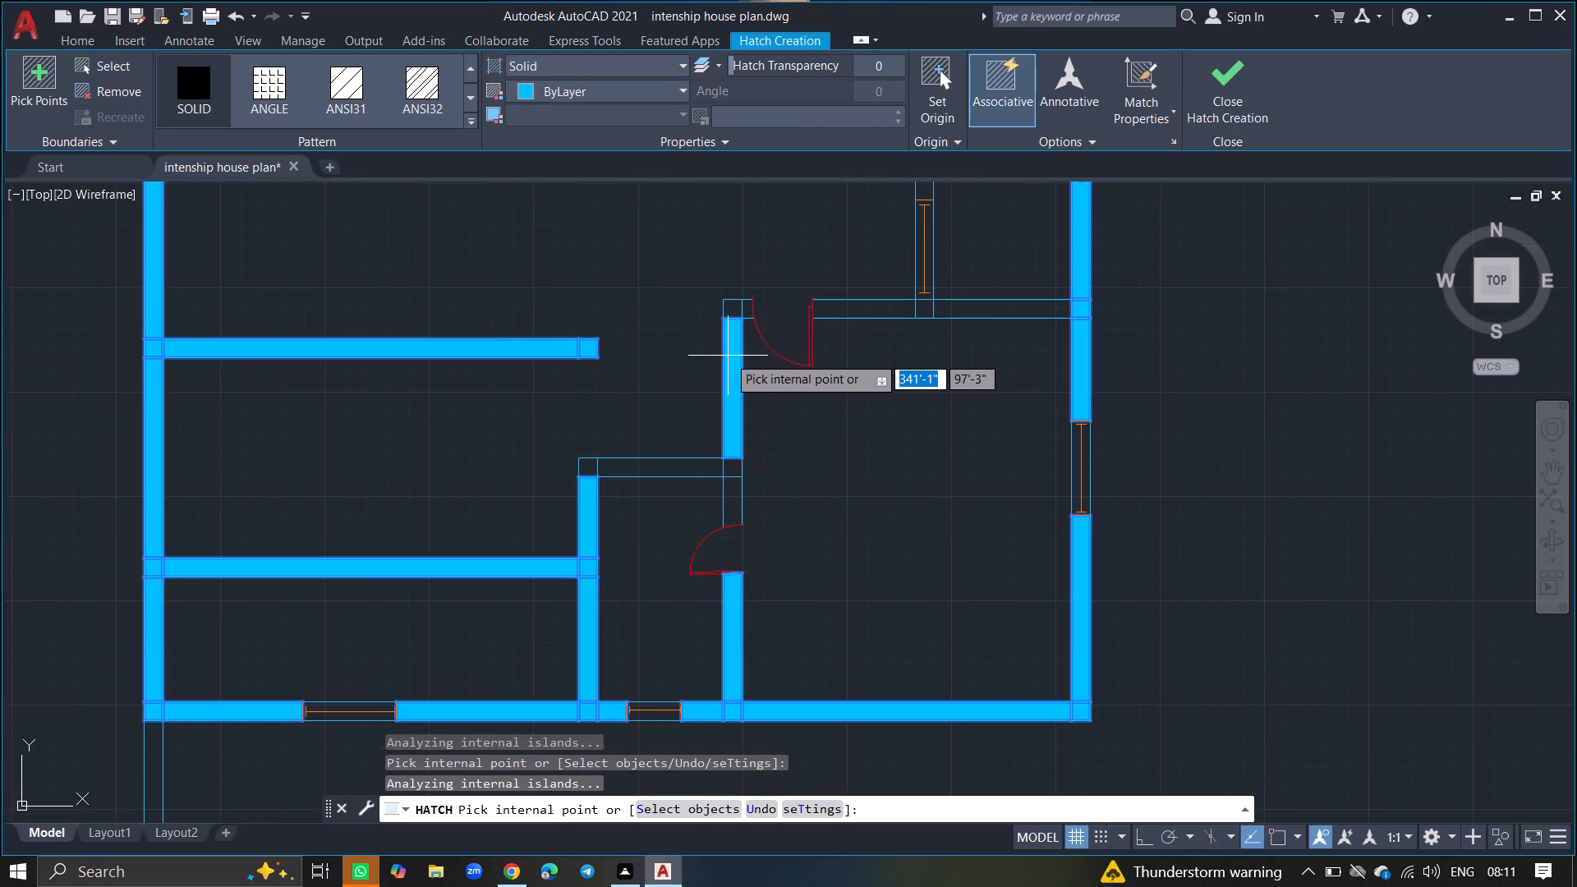
pyautogui.click(729, 306)
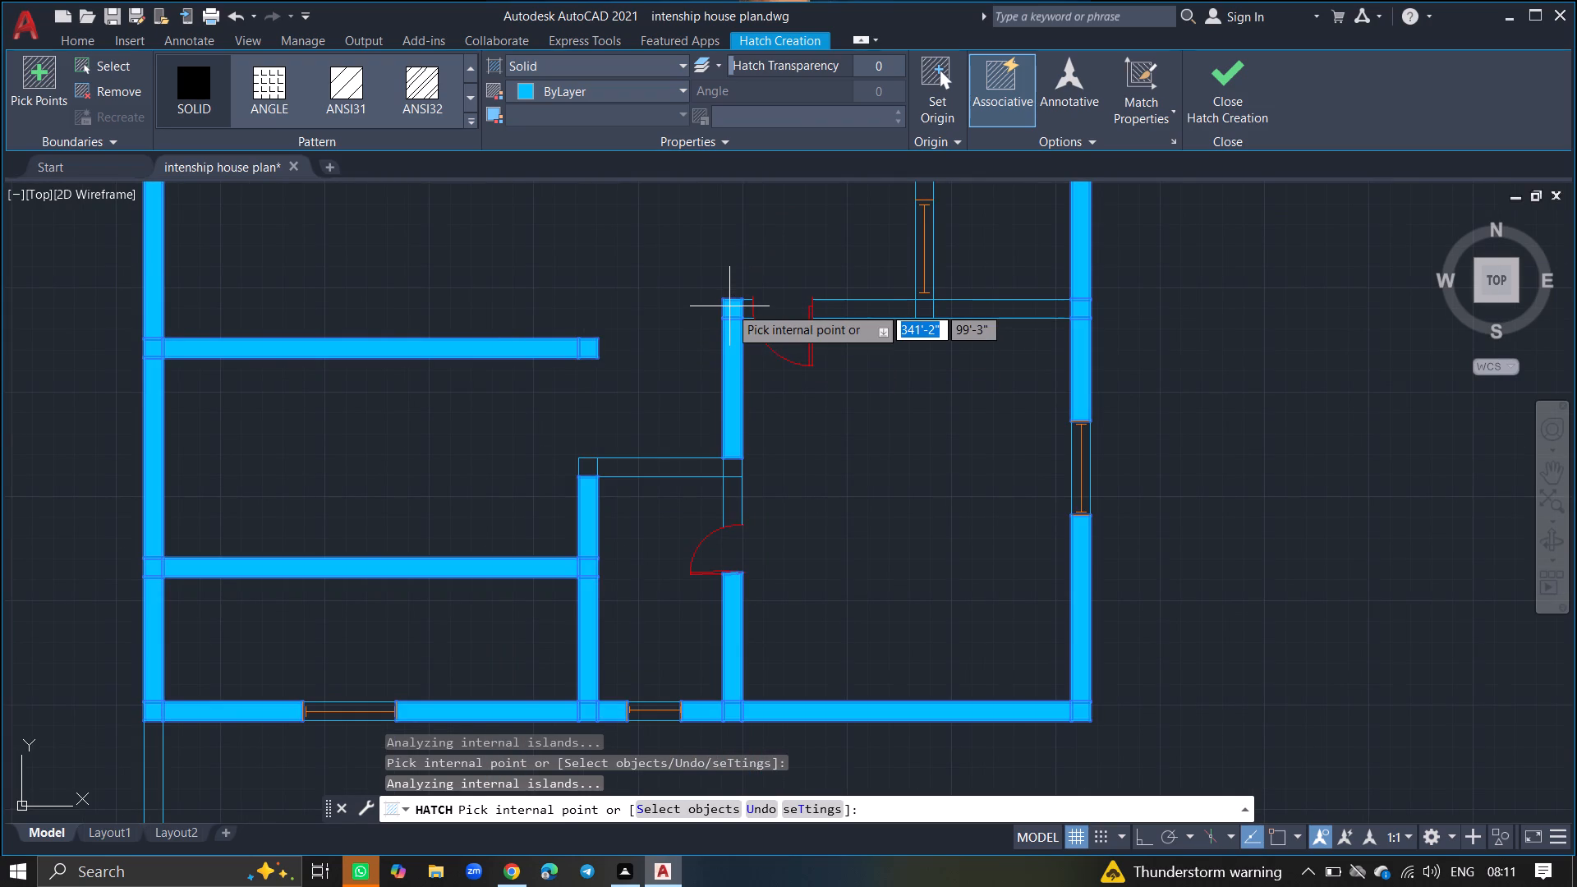
# Fill the lower-right room's upper wall on both sides of the door, including the partition junction and the stretch to the exterior wall.
pyautogui.keyDown('ctrl'); pyautogui.scroll(4, 729, 306); pyautogui.keyUp('ctrl')
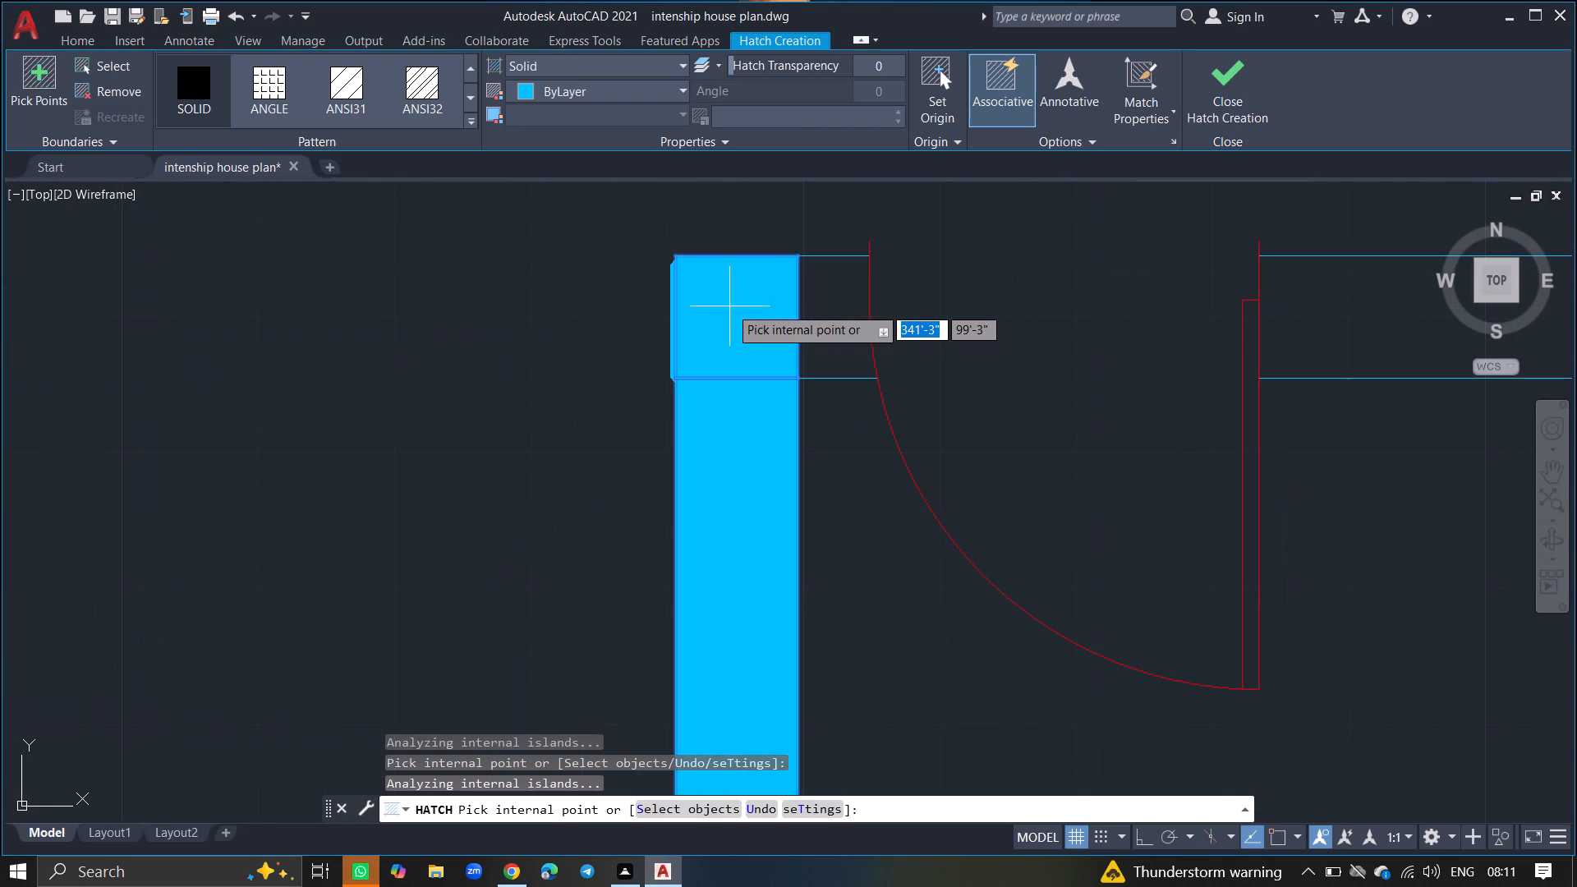
pyautogui.click(856, 315)
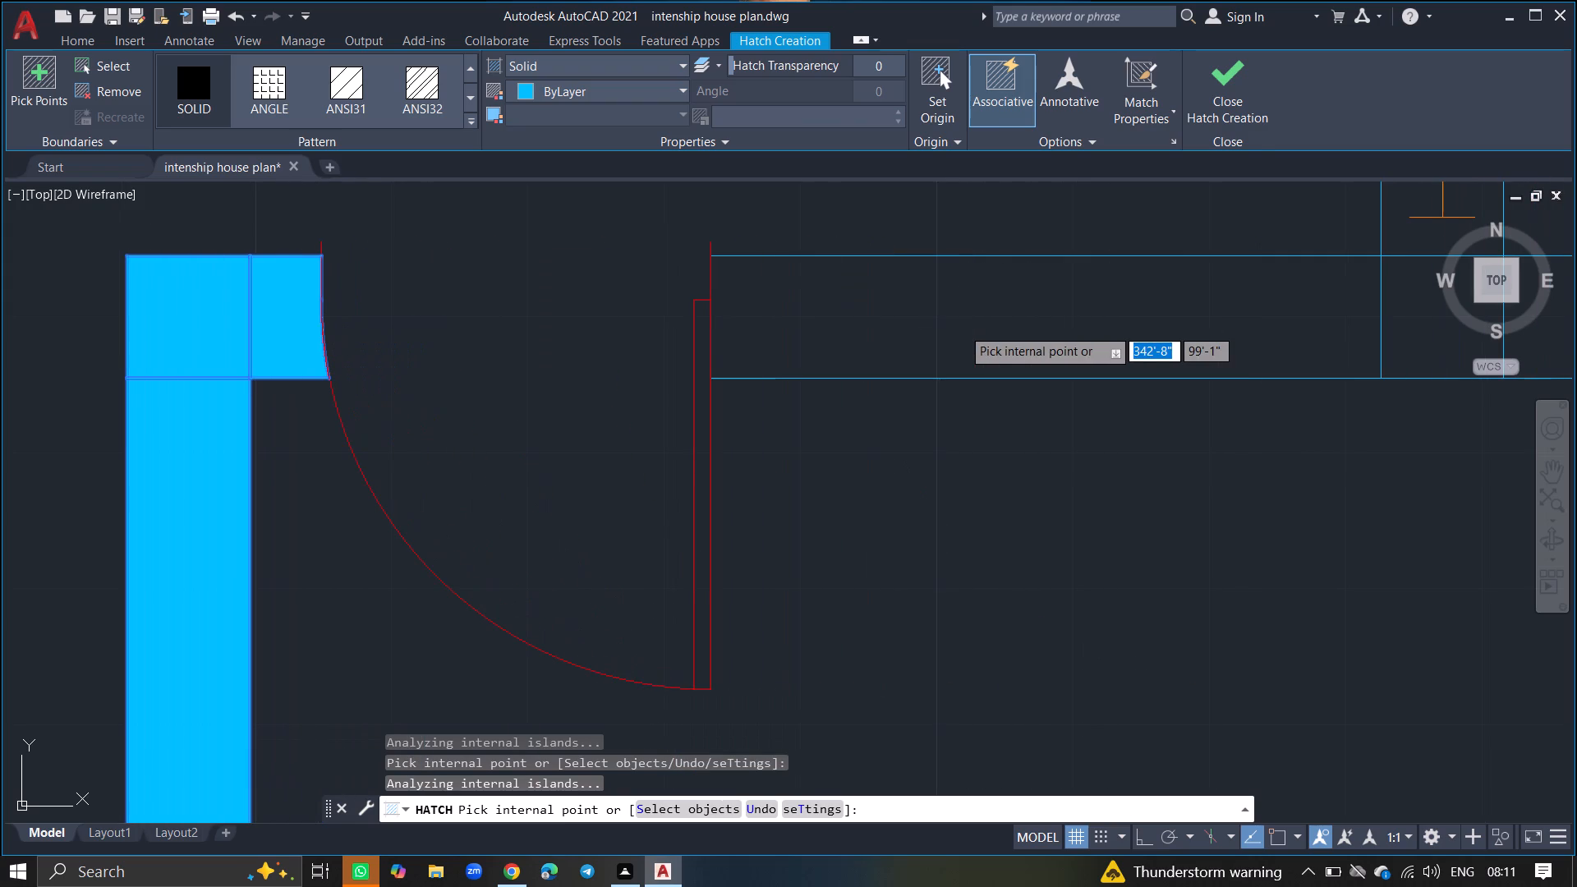
pyautogui.click(962, 328)
pyautogui.keyDown('ctrl'); pyautogui.scroll(-1, 962, 328); pyautogui.keyUp('ctrl')
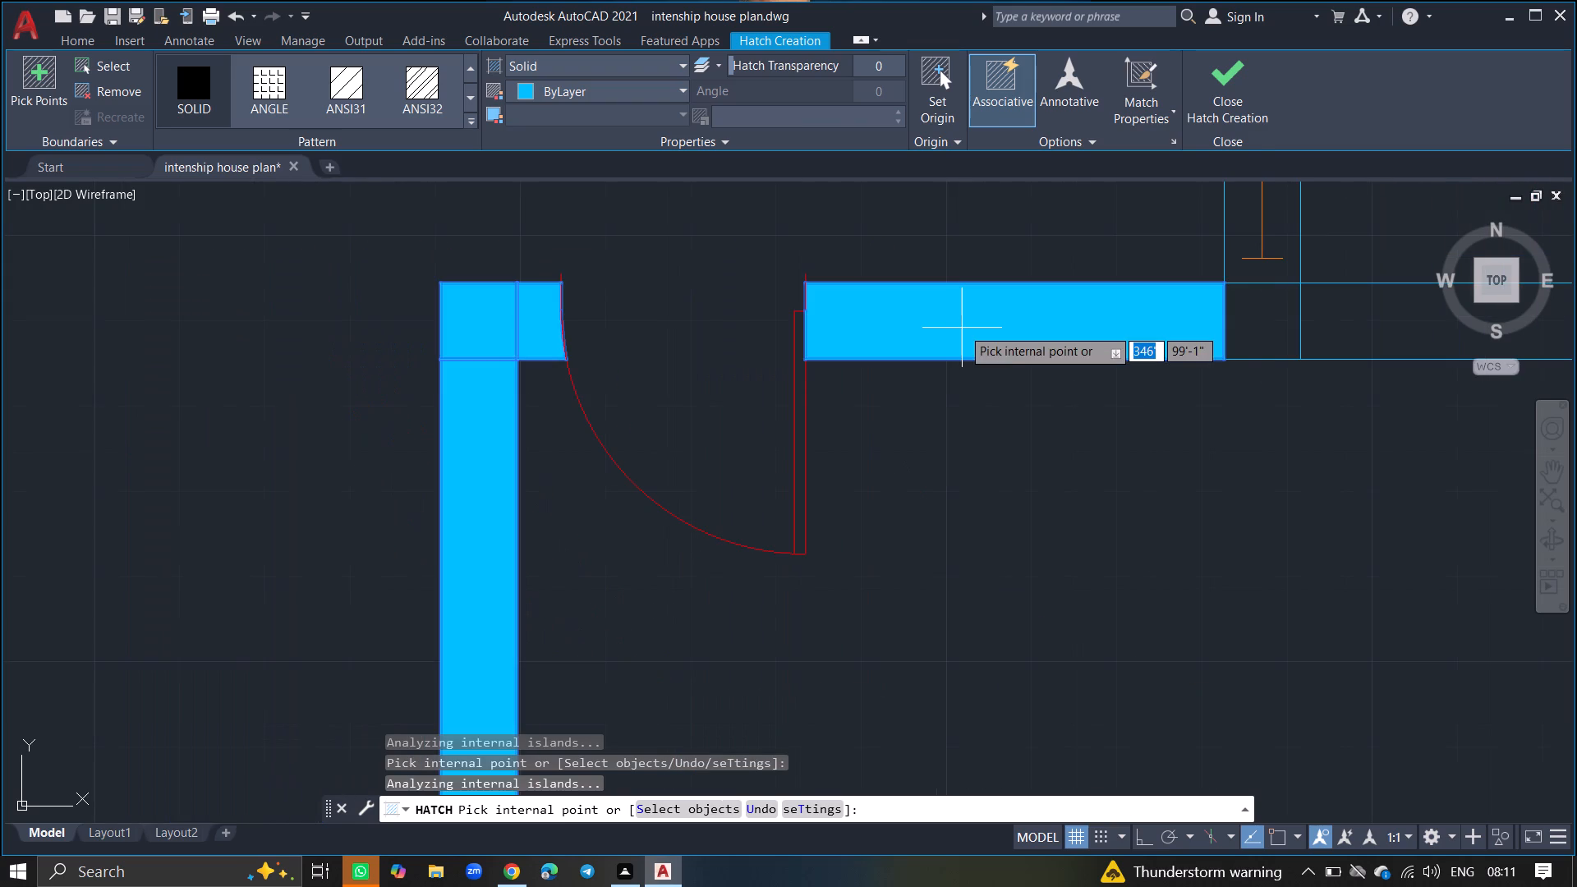
pyautogui.keyDown('ctrl'); pyautogui.scroll(-2, 1028, 317); pyautogui.keyUp('ctrl')
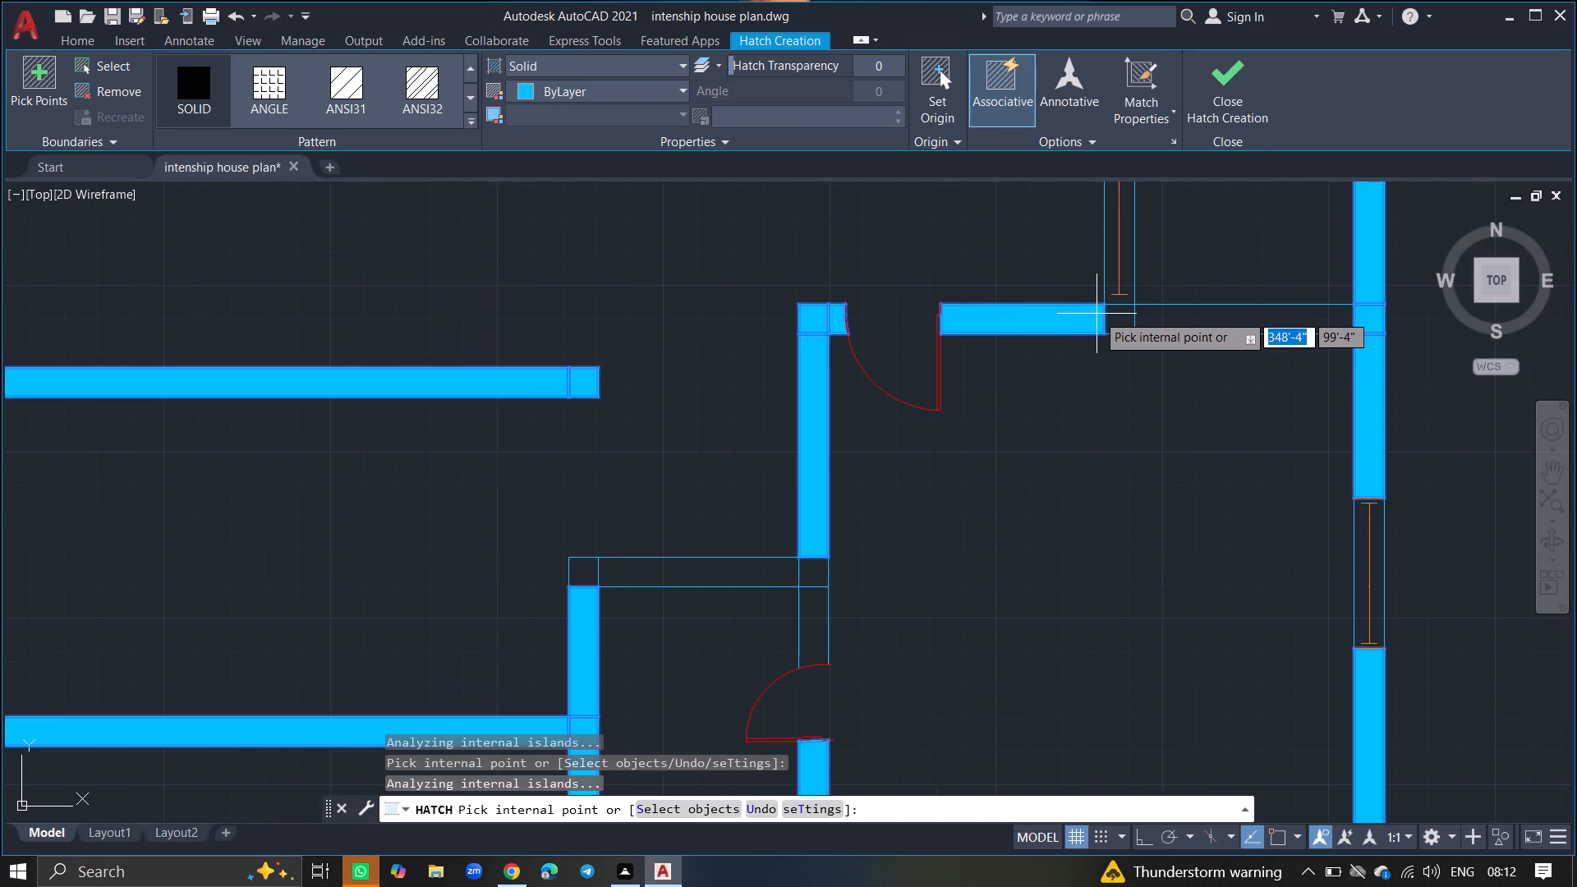
pyautogui.click(1115, 319)
pyautogui.click(1170, 322)
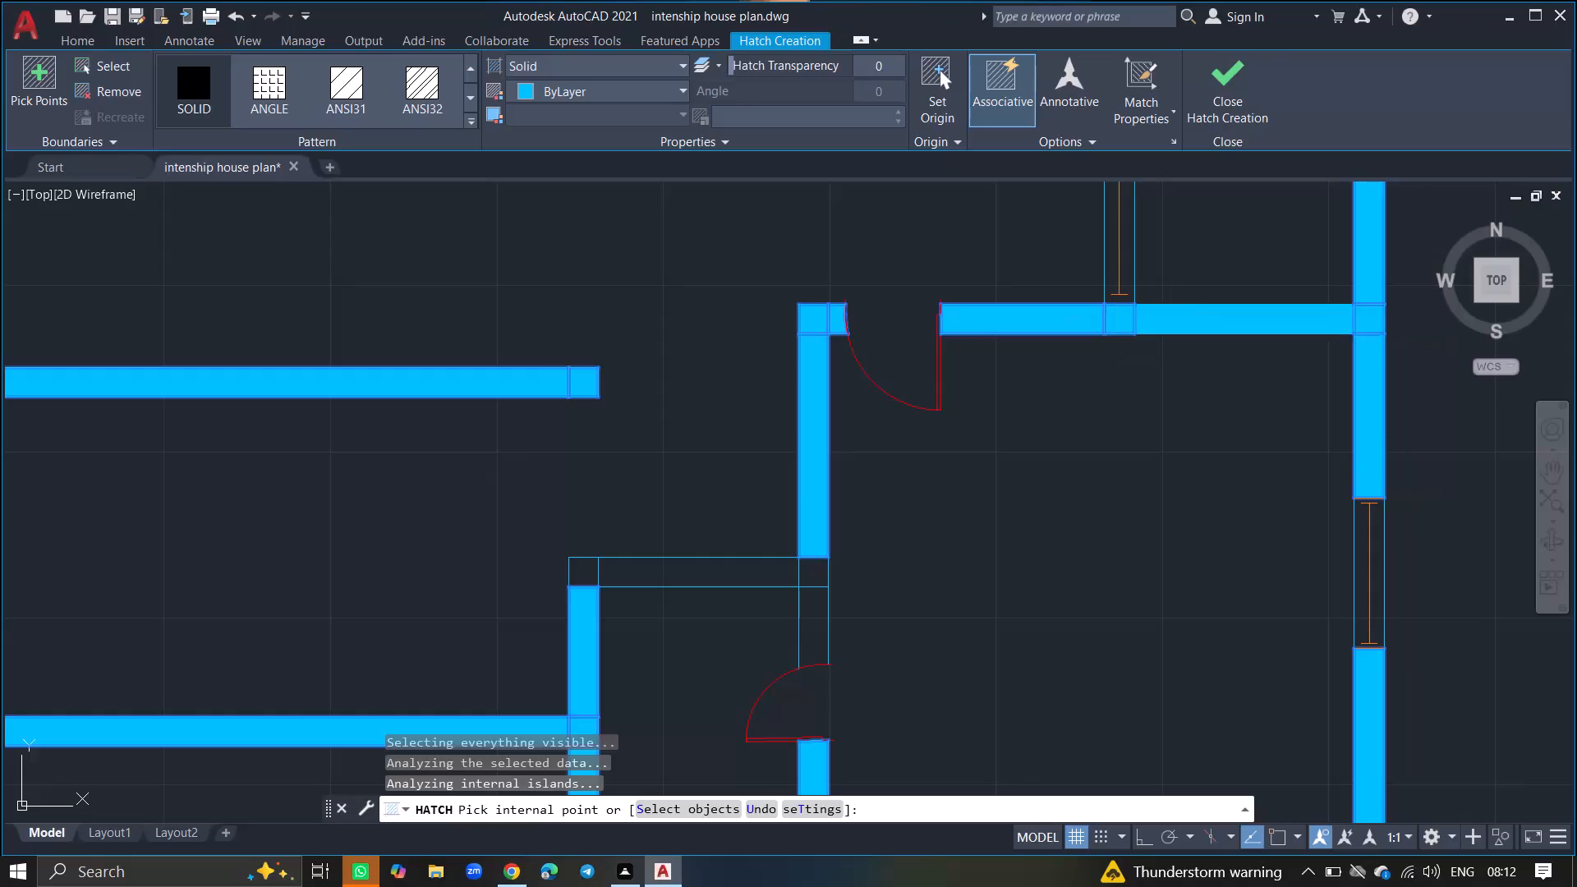
# Fill the short wall piece between the two windows in the partition above the lower-right room.
pyautogui.keyDown('ctrl'); pyautogui.scroll(-5, 1170, 322); pyautogui.keyUp('ctrl')
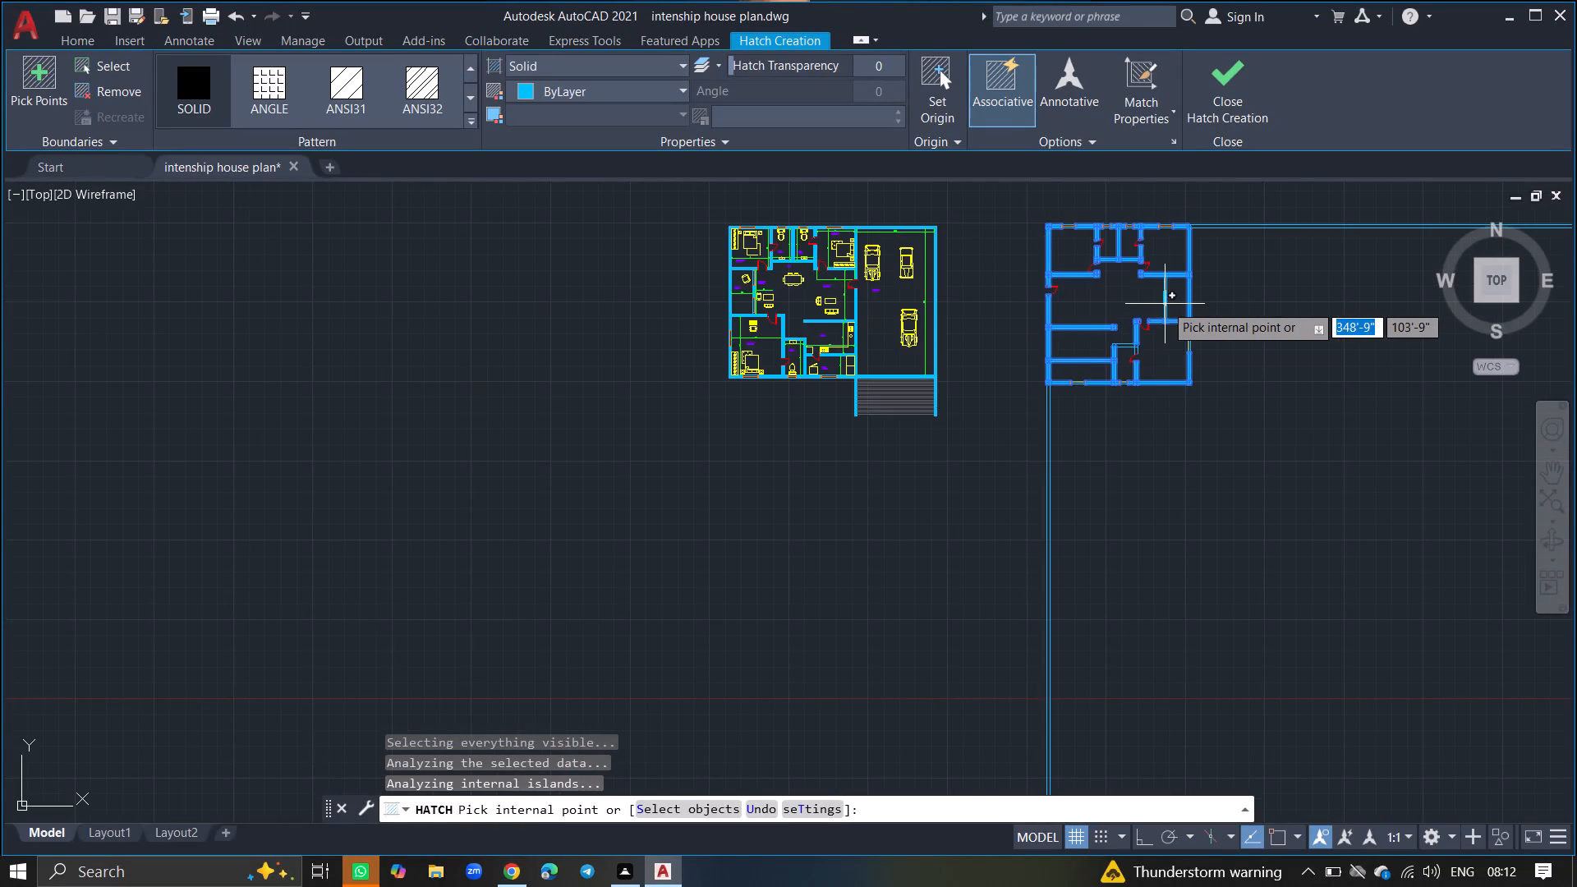
pyautogui.keyDown('ctrl'); pyautogui.scroll(10, 1165, 304); pyautogui.keyUp('ctrl')
pyautogui.click(1173, 277)
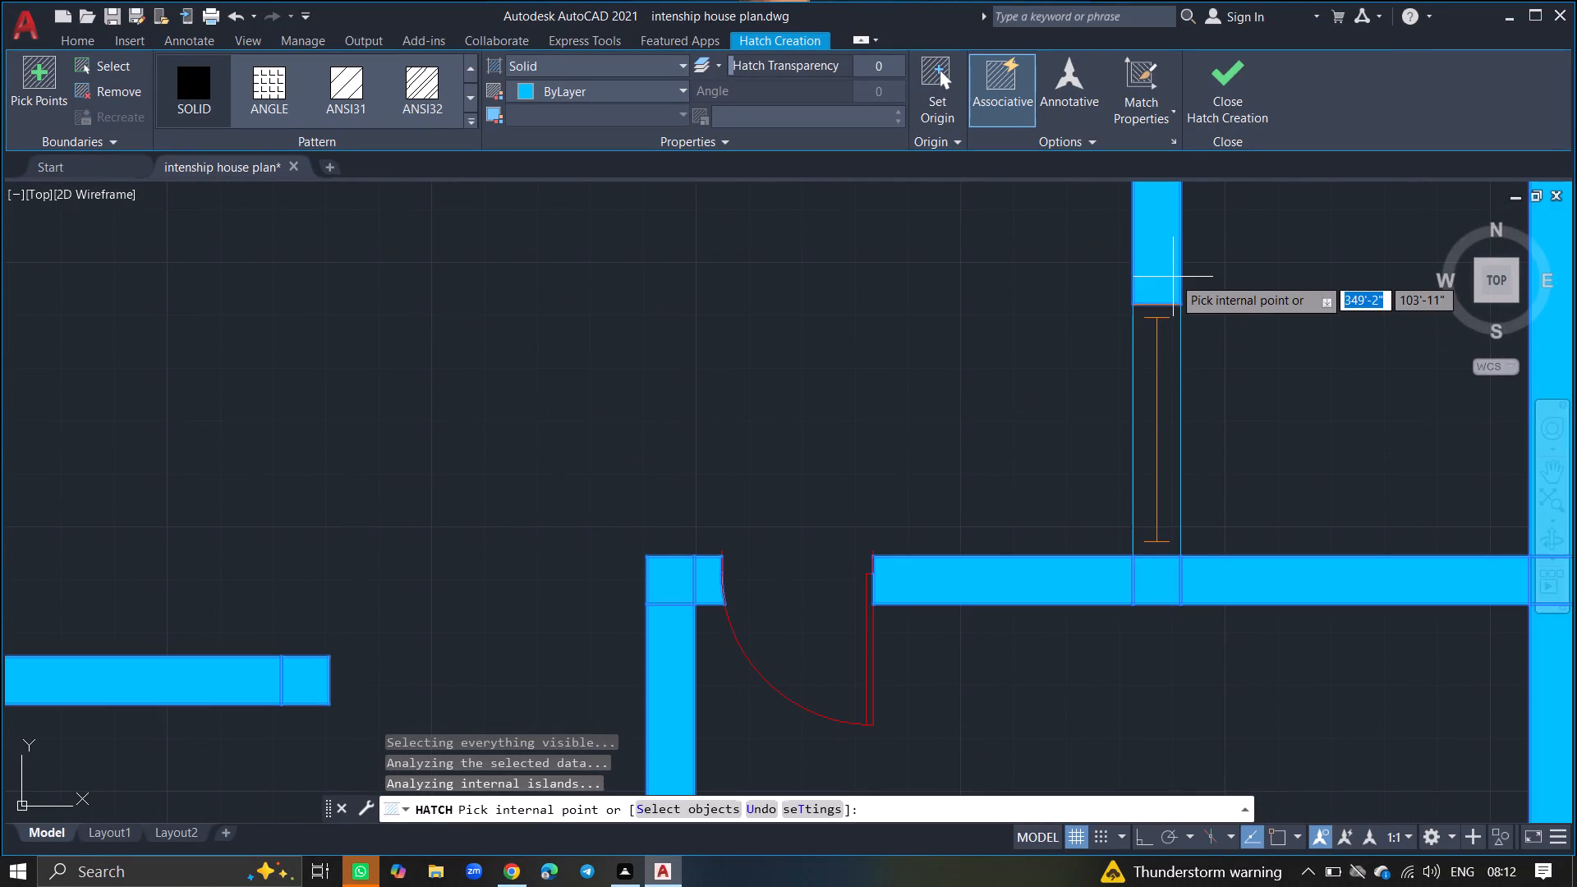
# Fill the small bottom room's upper wall, both its end squares and the partition stub above the door, and finish the hatch.
pyautogui.keyDown('ctrl'); pyautogui.scroll(-5, 1037, 297); pyautogui.keyUp('ctrl')
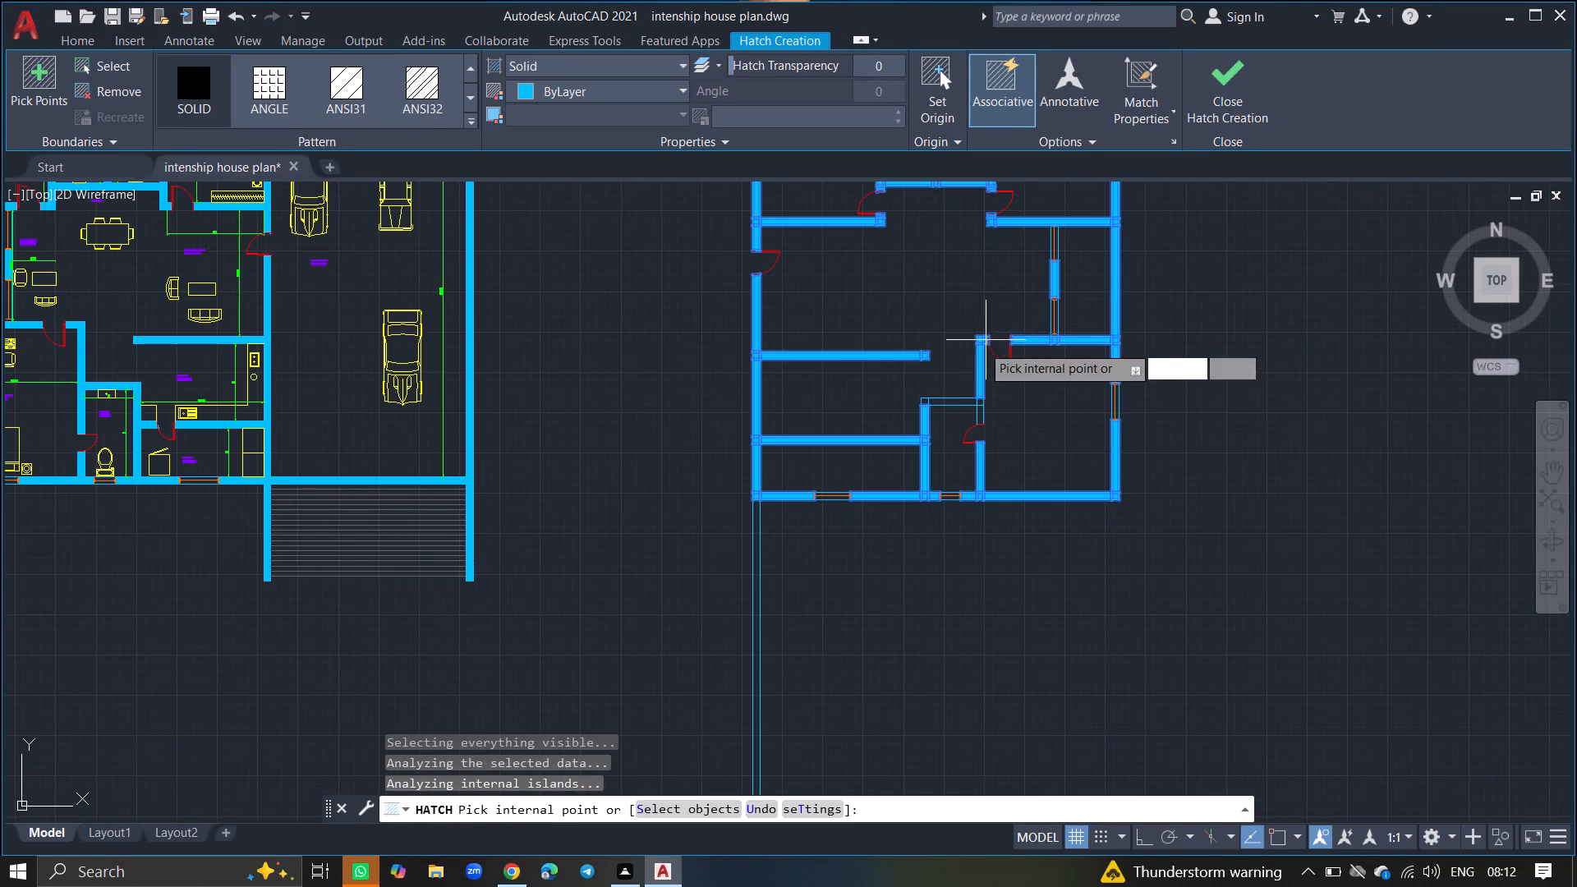
pyautogui.keyDown('ctrl'); pyautogui.scroll(4, 954, 418); pyautogui.keyUp('ctrl')
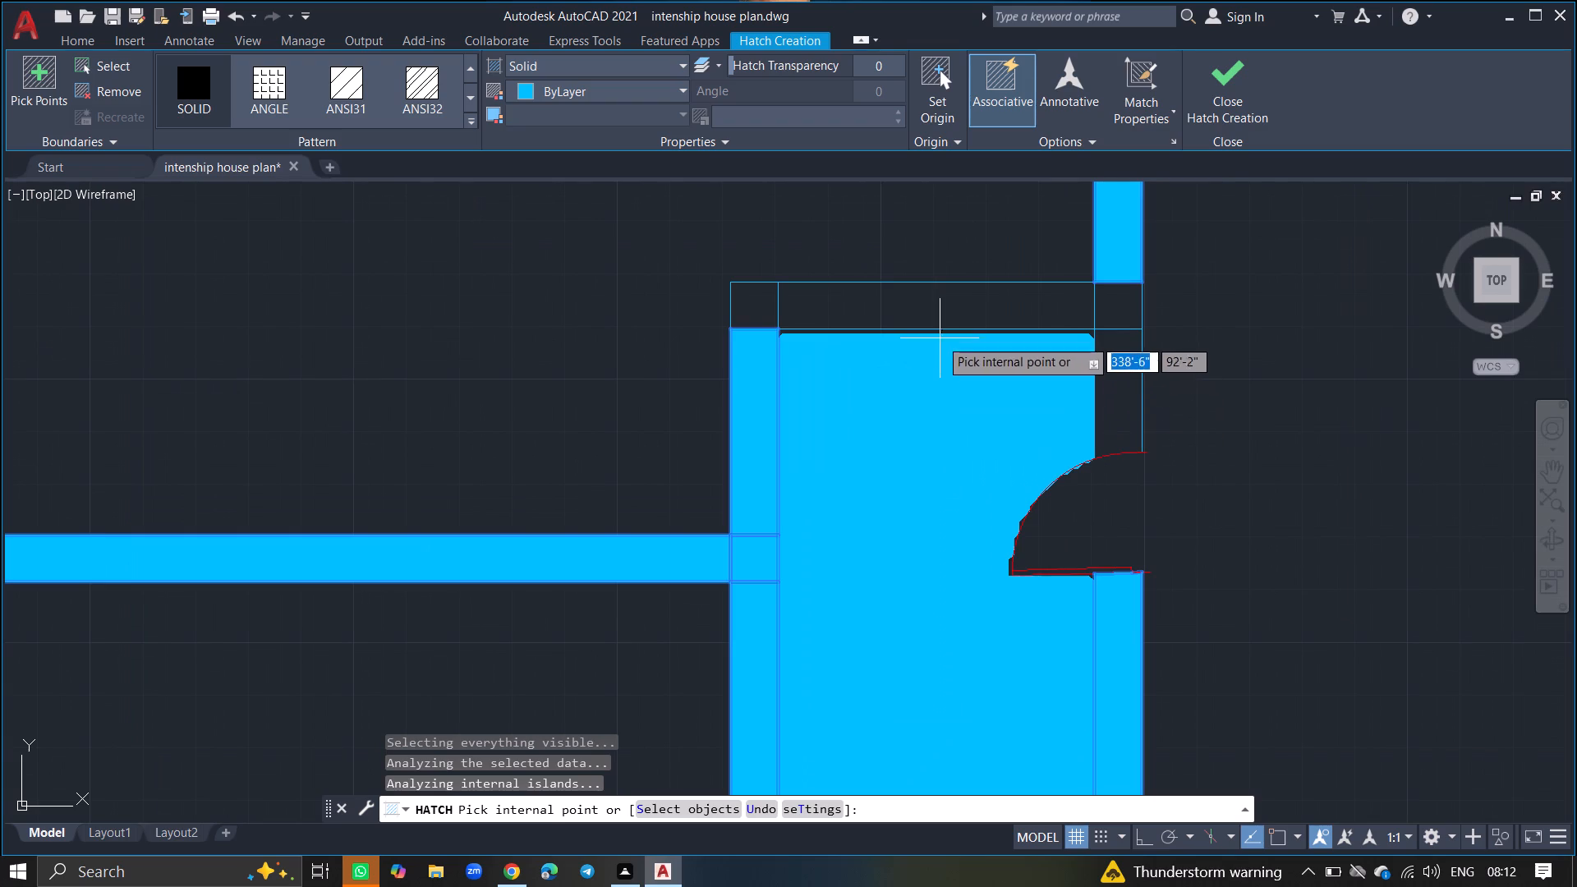
pyautogui.click(926, 292)
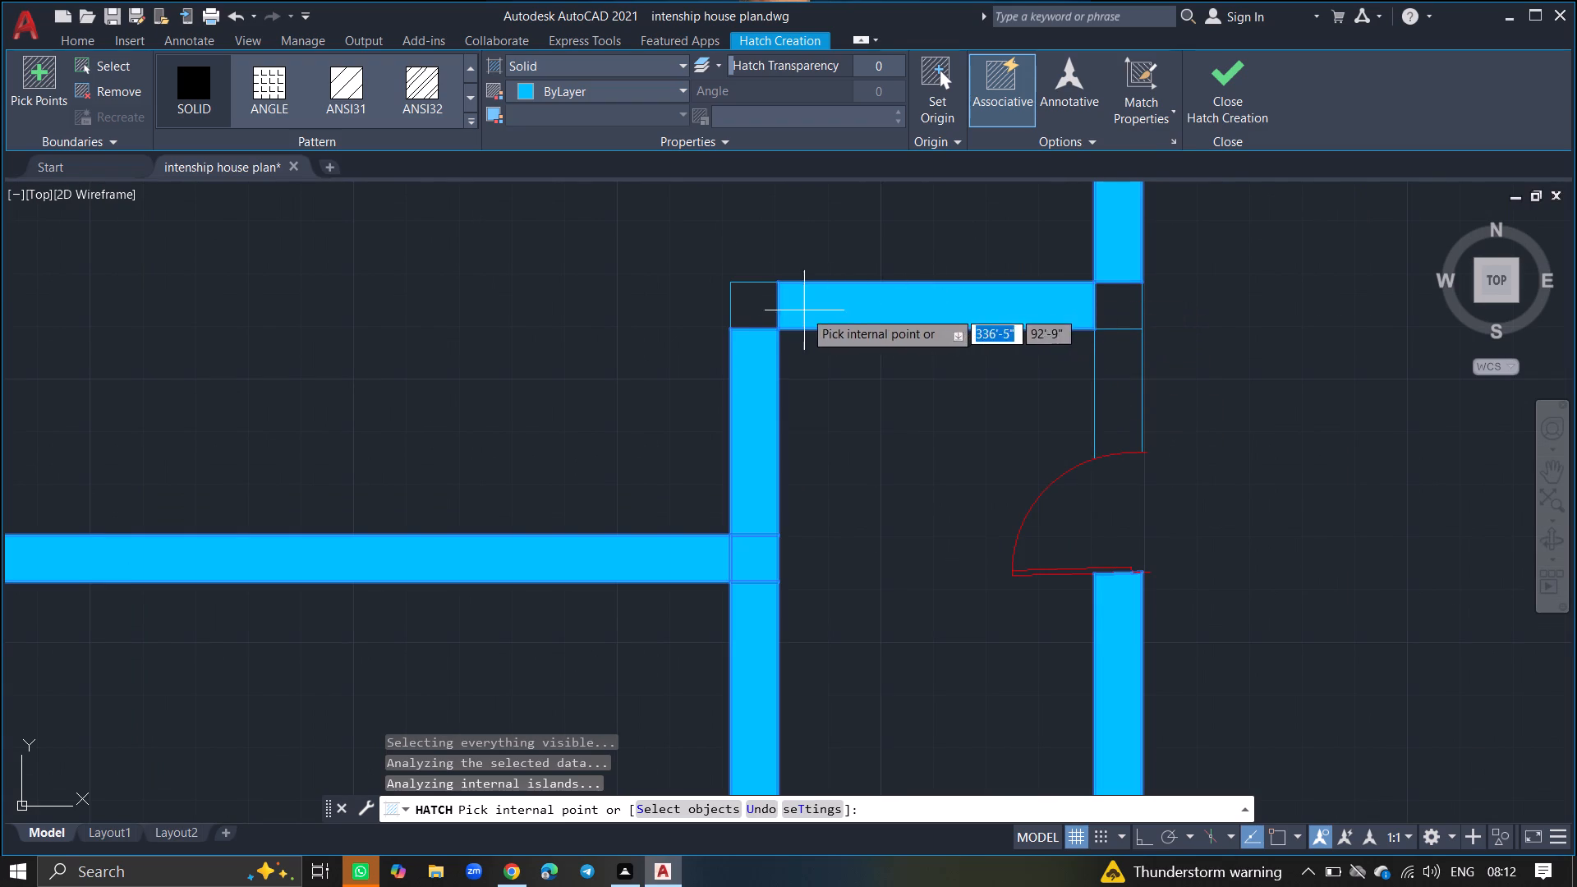
pyautogui.click(756, 308)
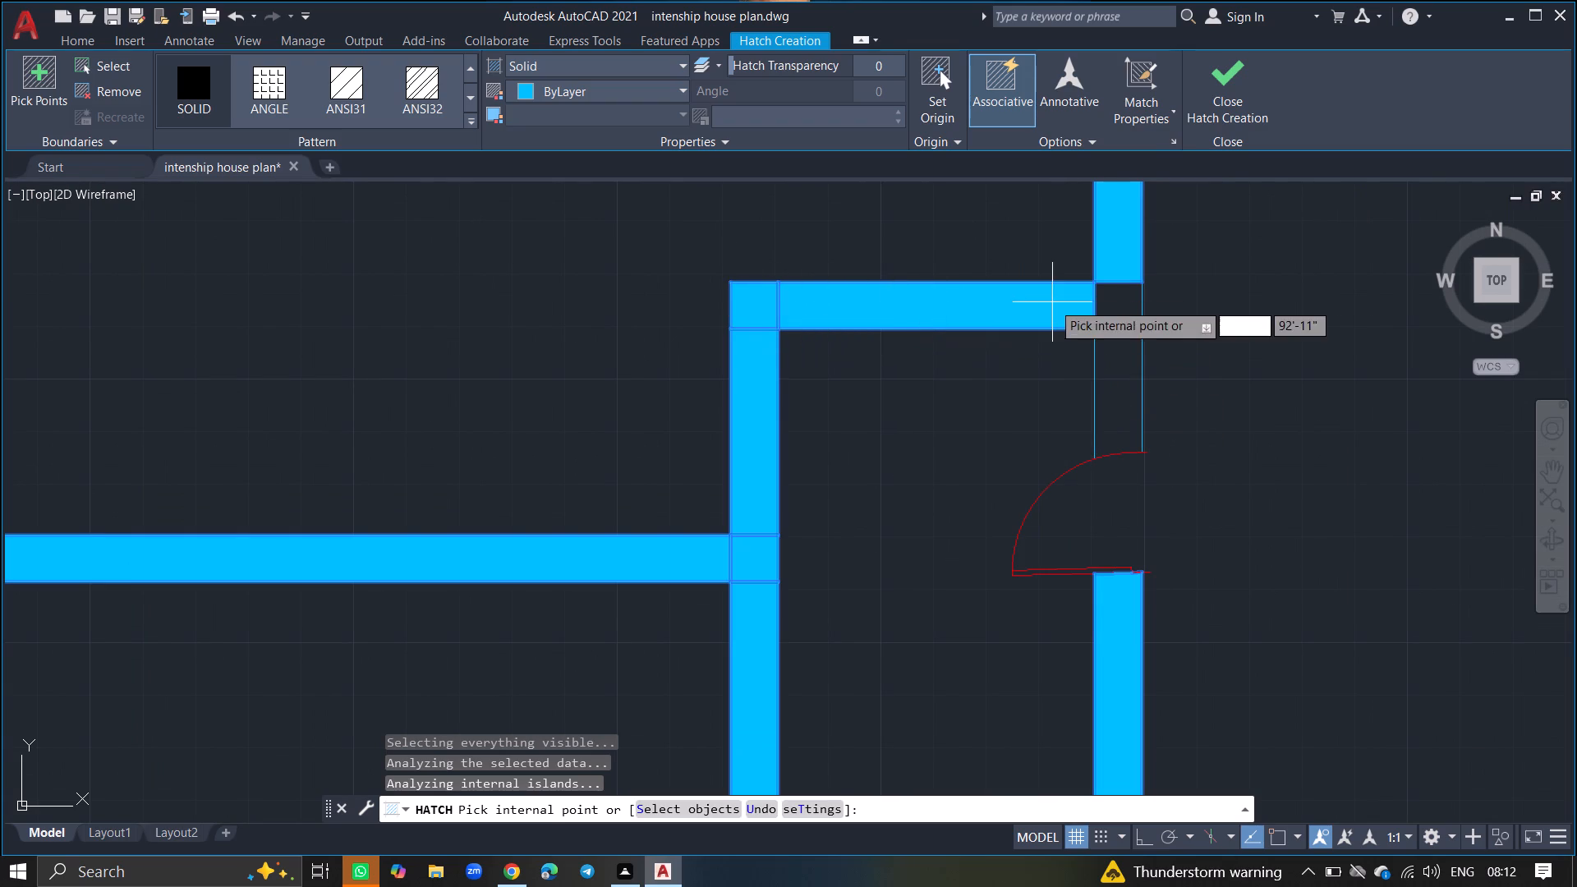
pyautogui.click(1117, 293)
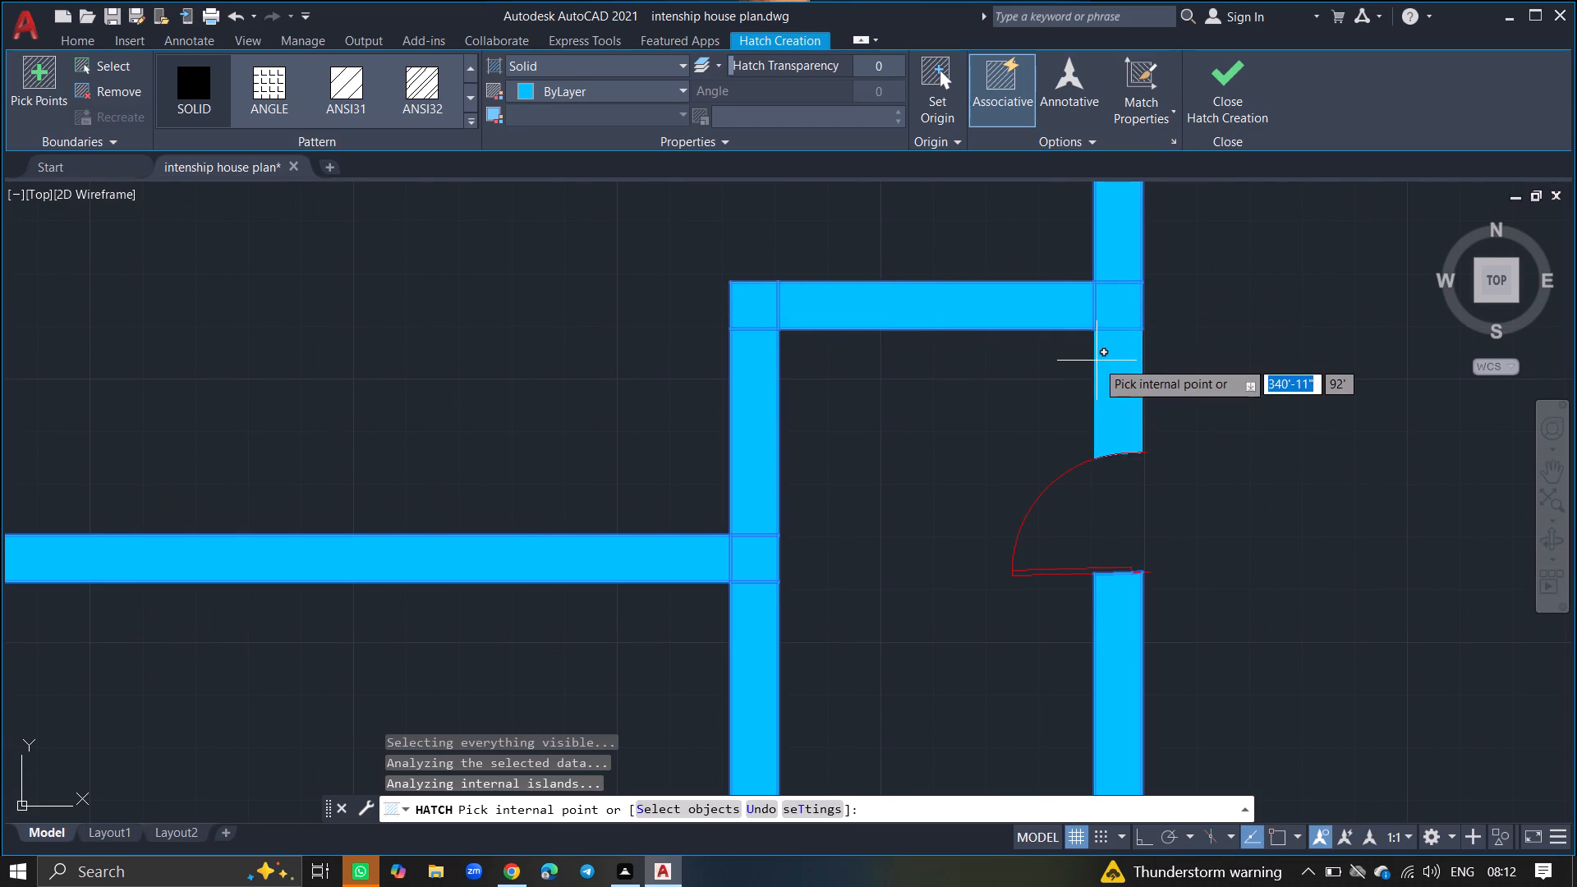
pyautogui.click(1097, 361)
pyautogui.keyDown('ctrl'); pyautogui.scroll(-4, 1097, 361); pyautogui.keyUp('ctrl')
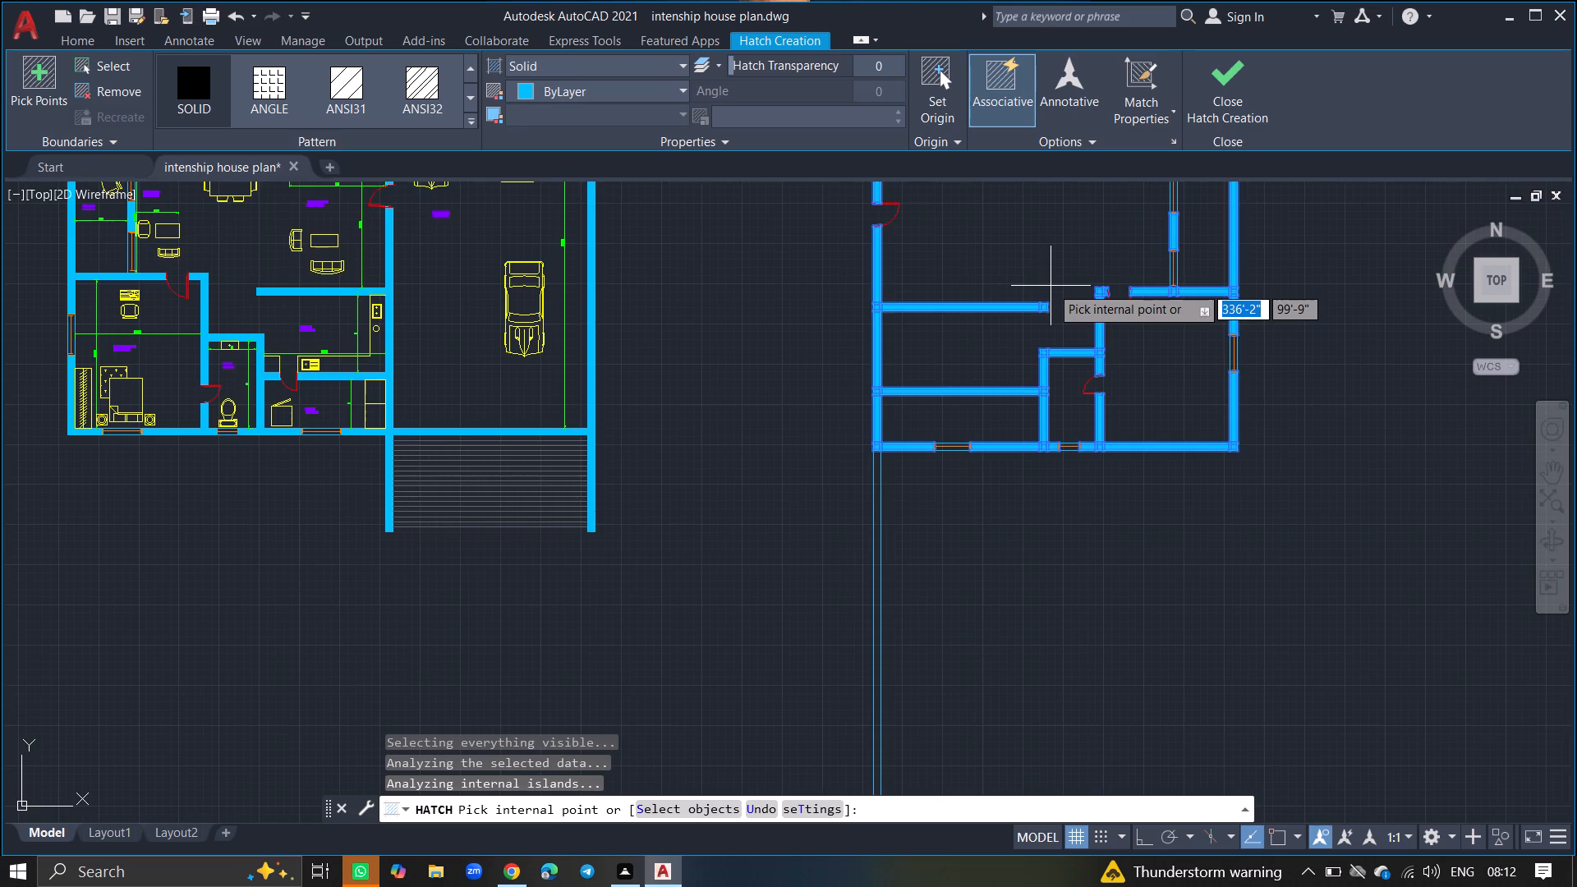
pyautogui.keyDown('ctrl'); pyautogui.scroll(-3, 1051, 286); pyautogui.keyUp('ctrl')
pyautogui.press('Return')
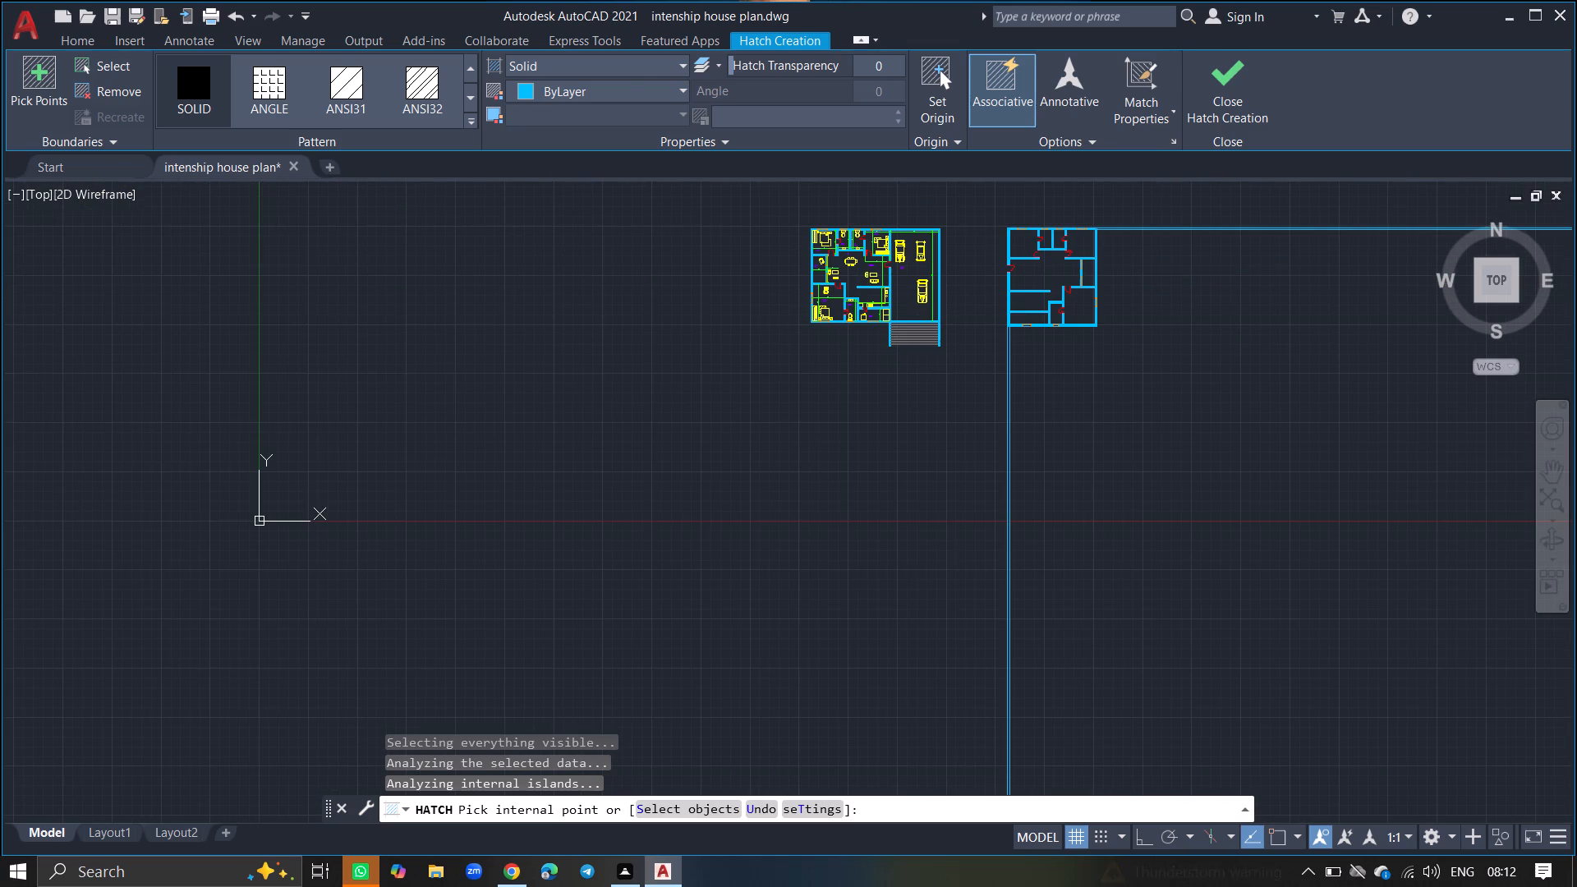
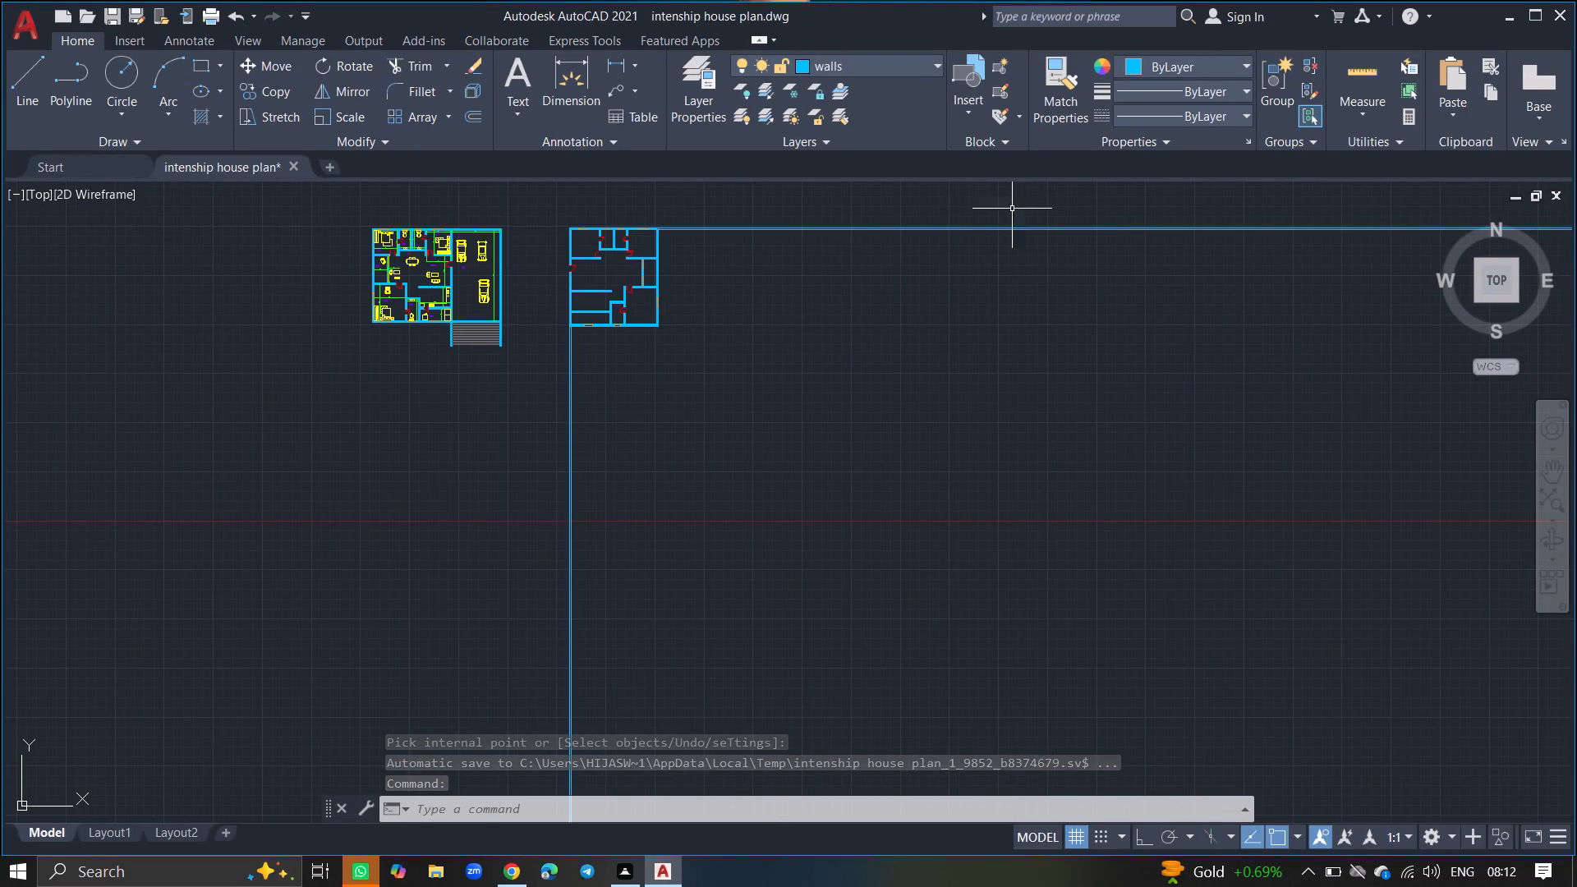
# Make the furniture layer current.
pyautogui.click(670, 84)
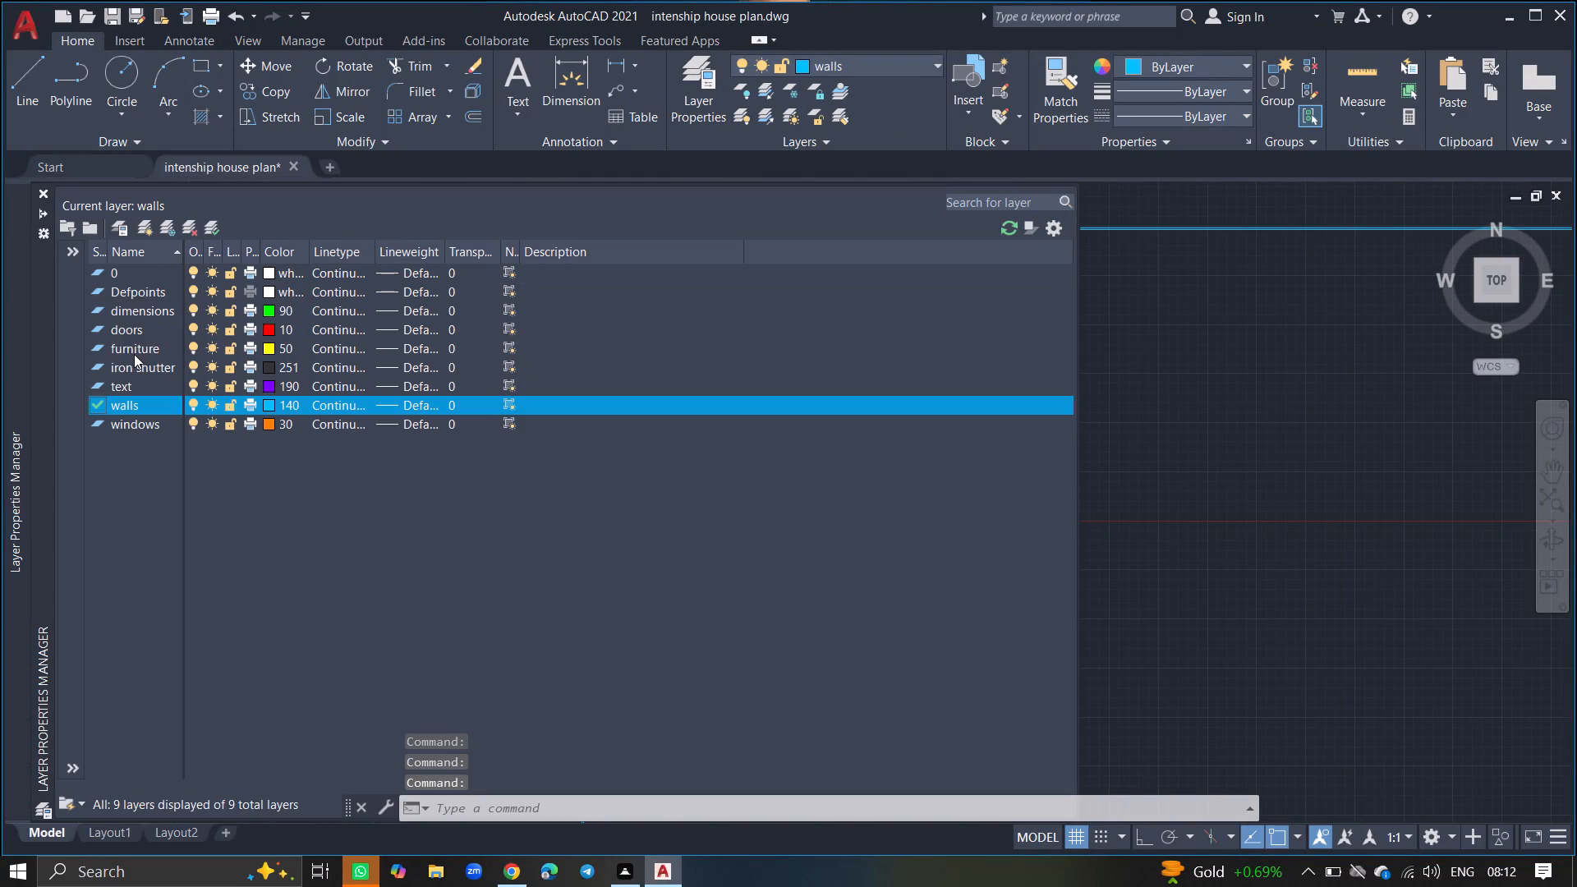
pyautogui.doubleClick(134, 345)
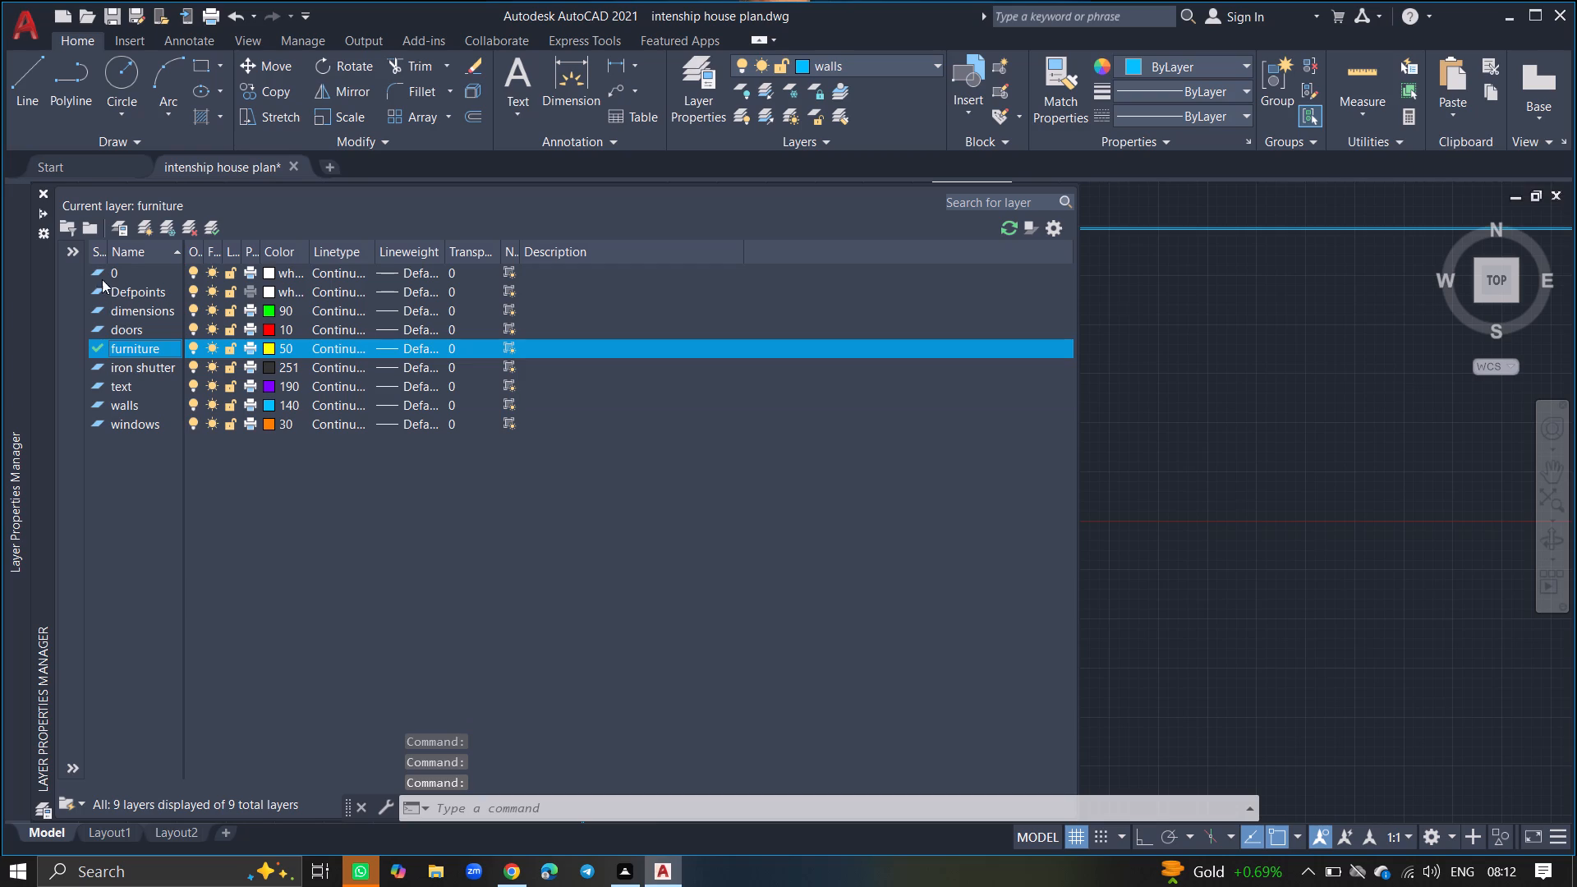
pyautogui.click(42, 188)
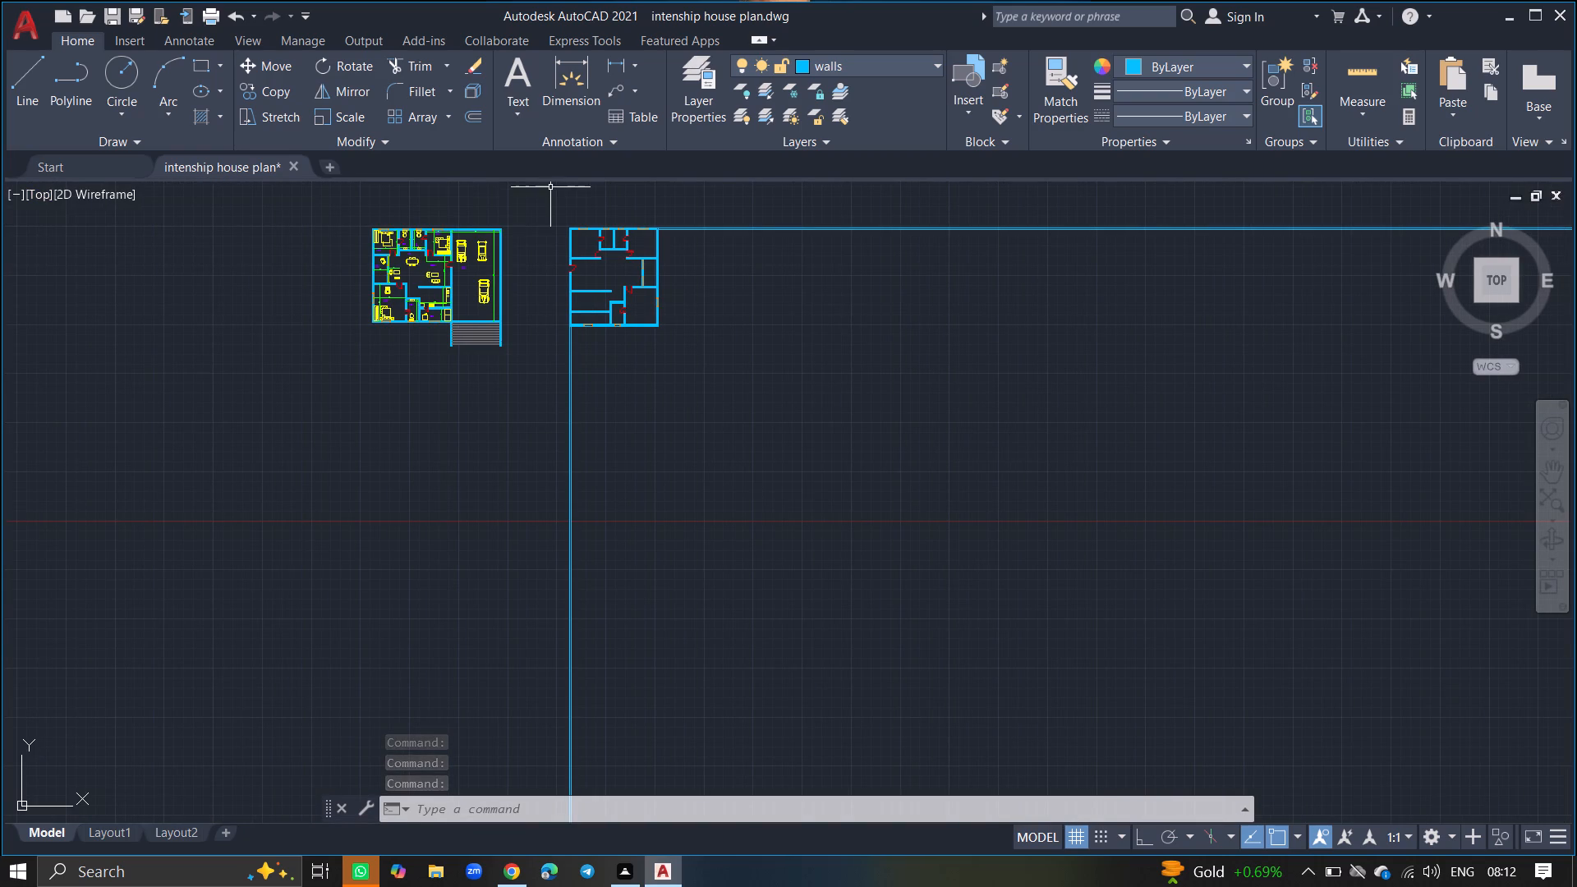
# Insert the Bed - Queen block from the Home - Space Planner blocks into open space beside the second house plan.
pyautogui.keyDown('ctrl'); pyautogui.scroll(3, 580, 205); pyautogui.keyUp('ctrl')
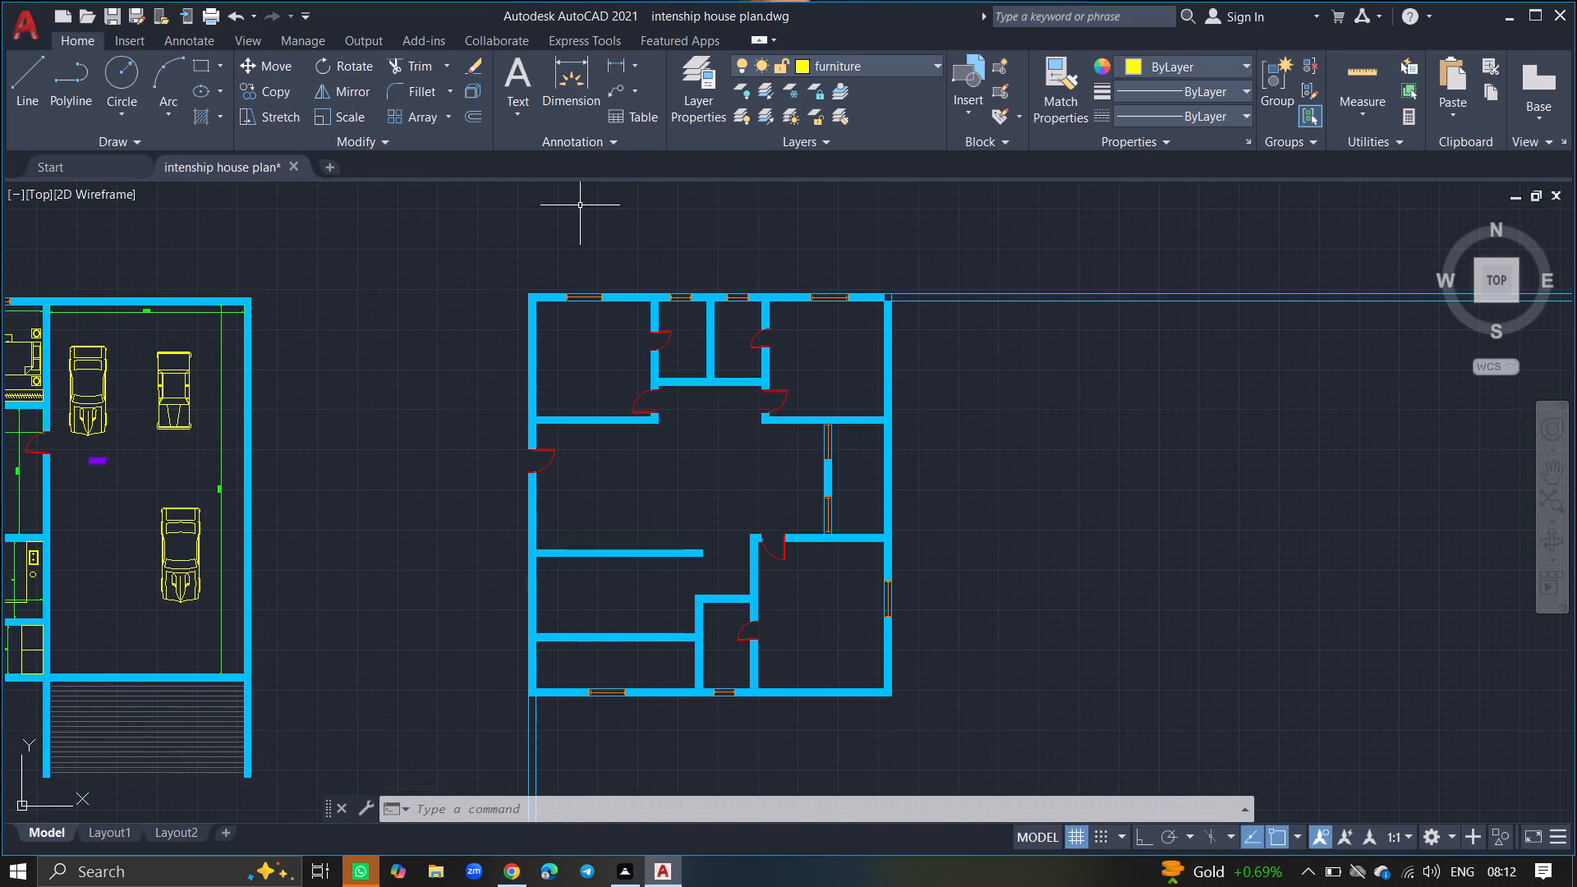
pyautogui.hotkey('ctrl', '2')
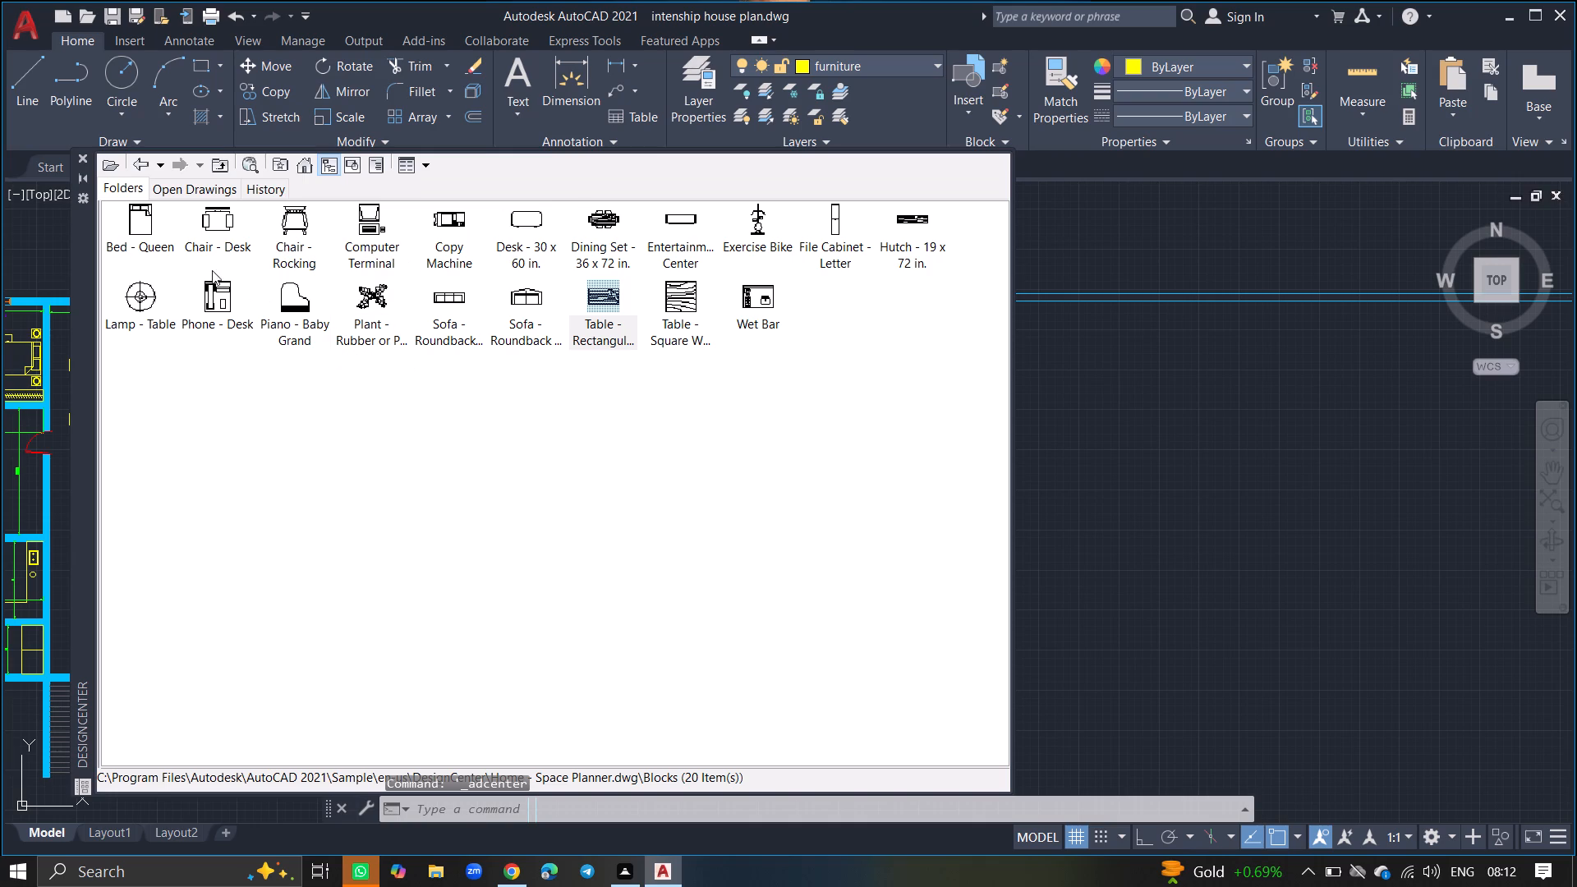
pyautogui.click(119, 231)
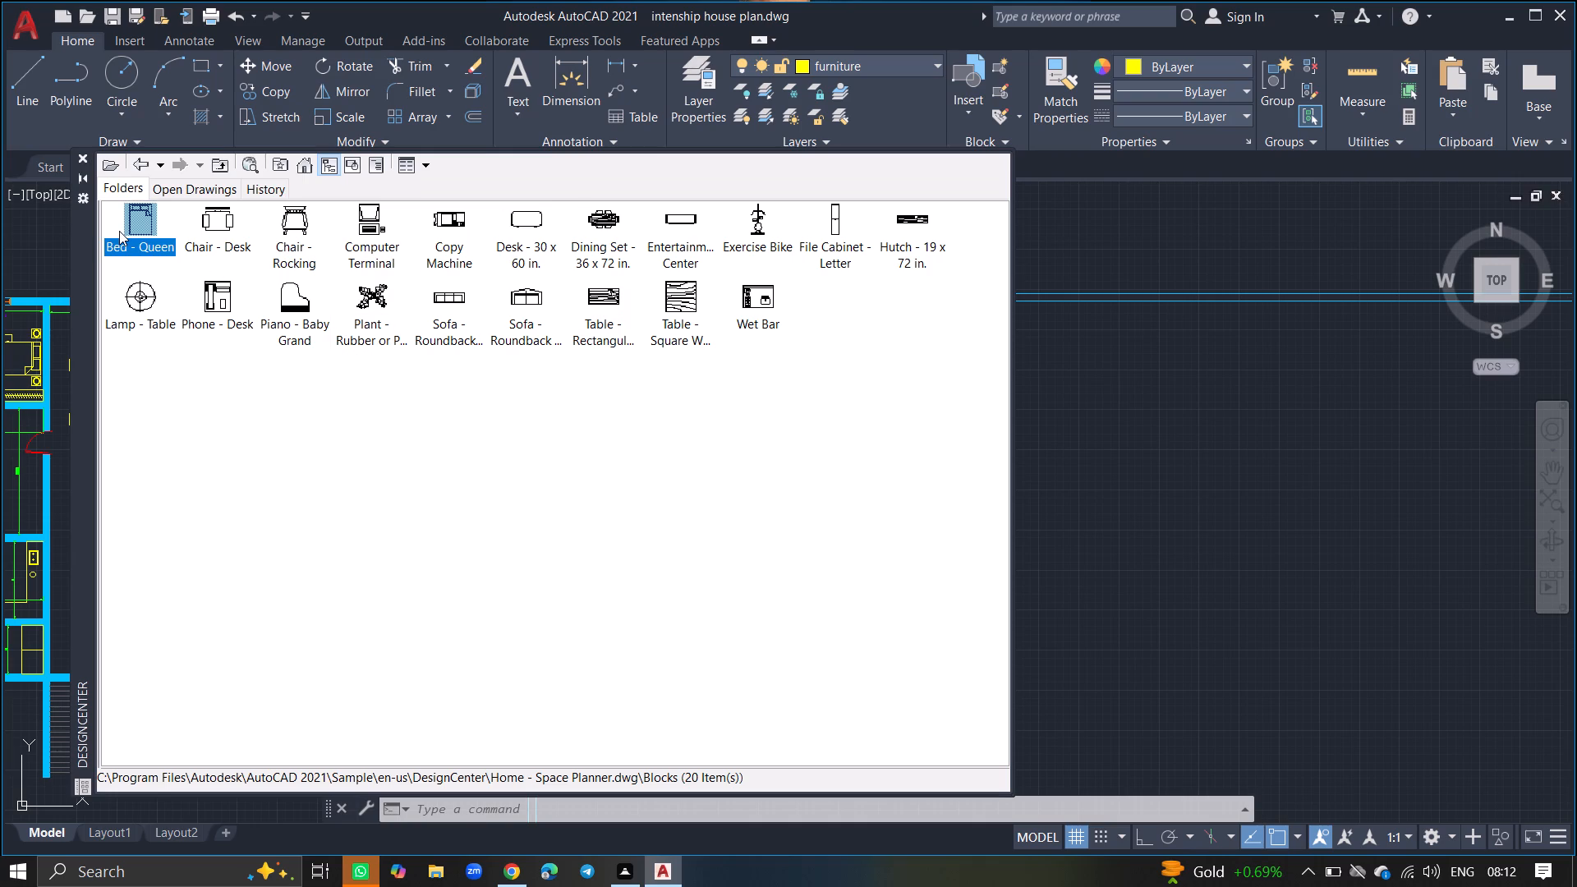
pyautogui.moveTo(119, 231); pyautogui.dragTo(831, 532)
pyautogui.moveTo(831, 532); pyautogui.dragTo(1126, 485)
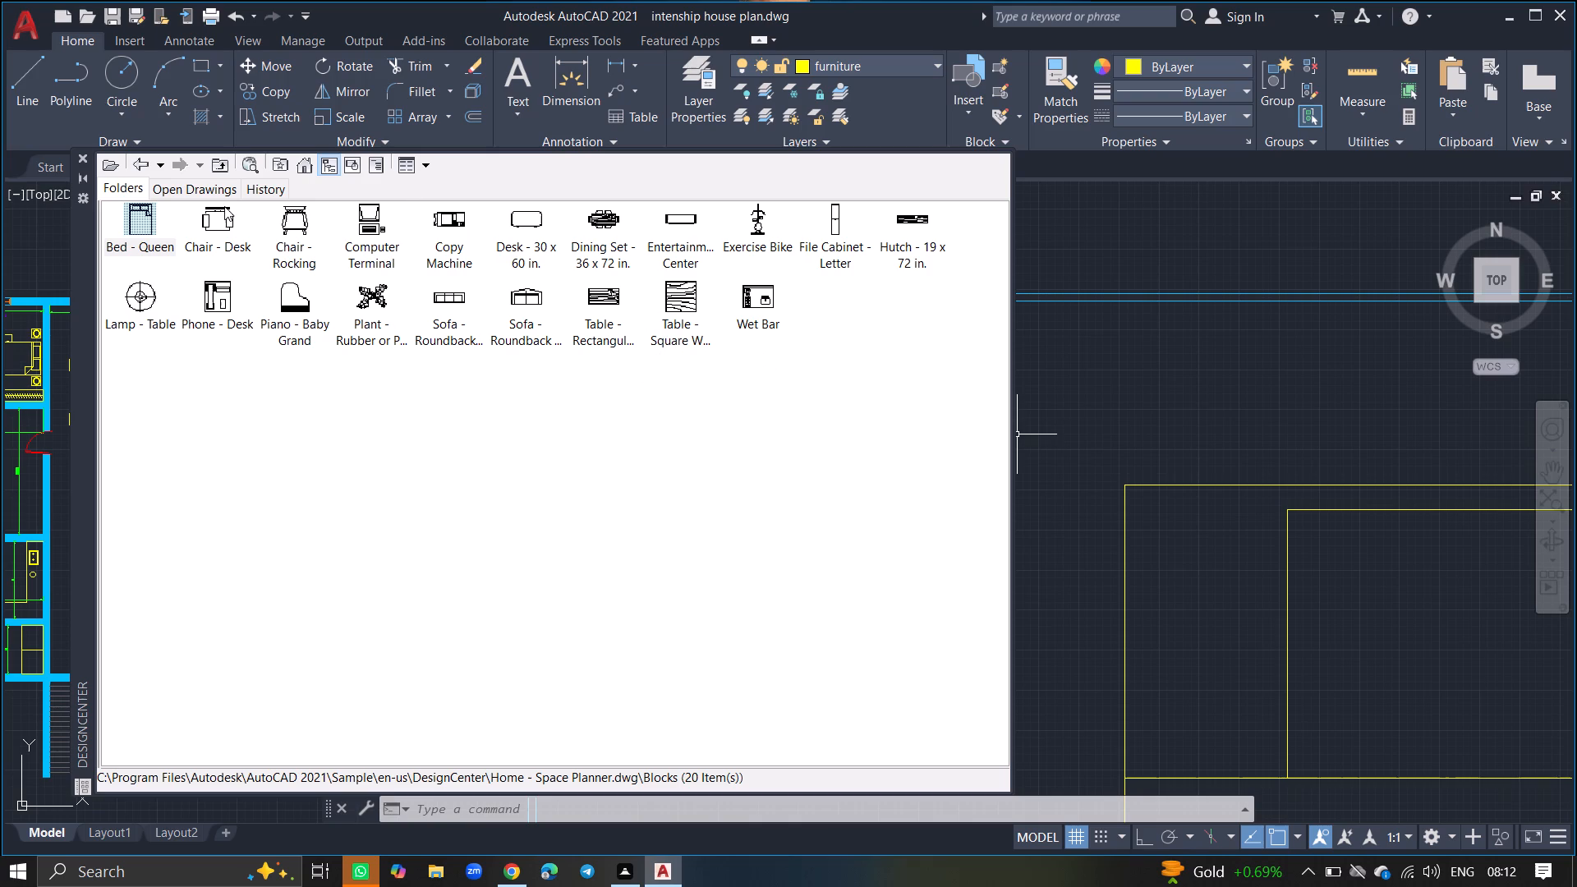
pyautogui.click(83, 152)
# Scale the bed block down from its upper-left corner to a size that suits the bedrooms.
pyautogui.keyDown('ctrl'); pyautogui.scroll(-3, 350, 299); pyautogui.keyUp('ctrl')
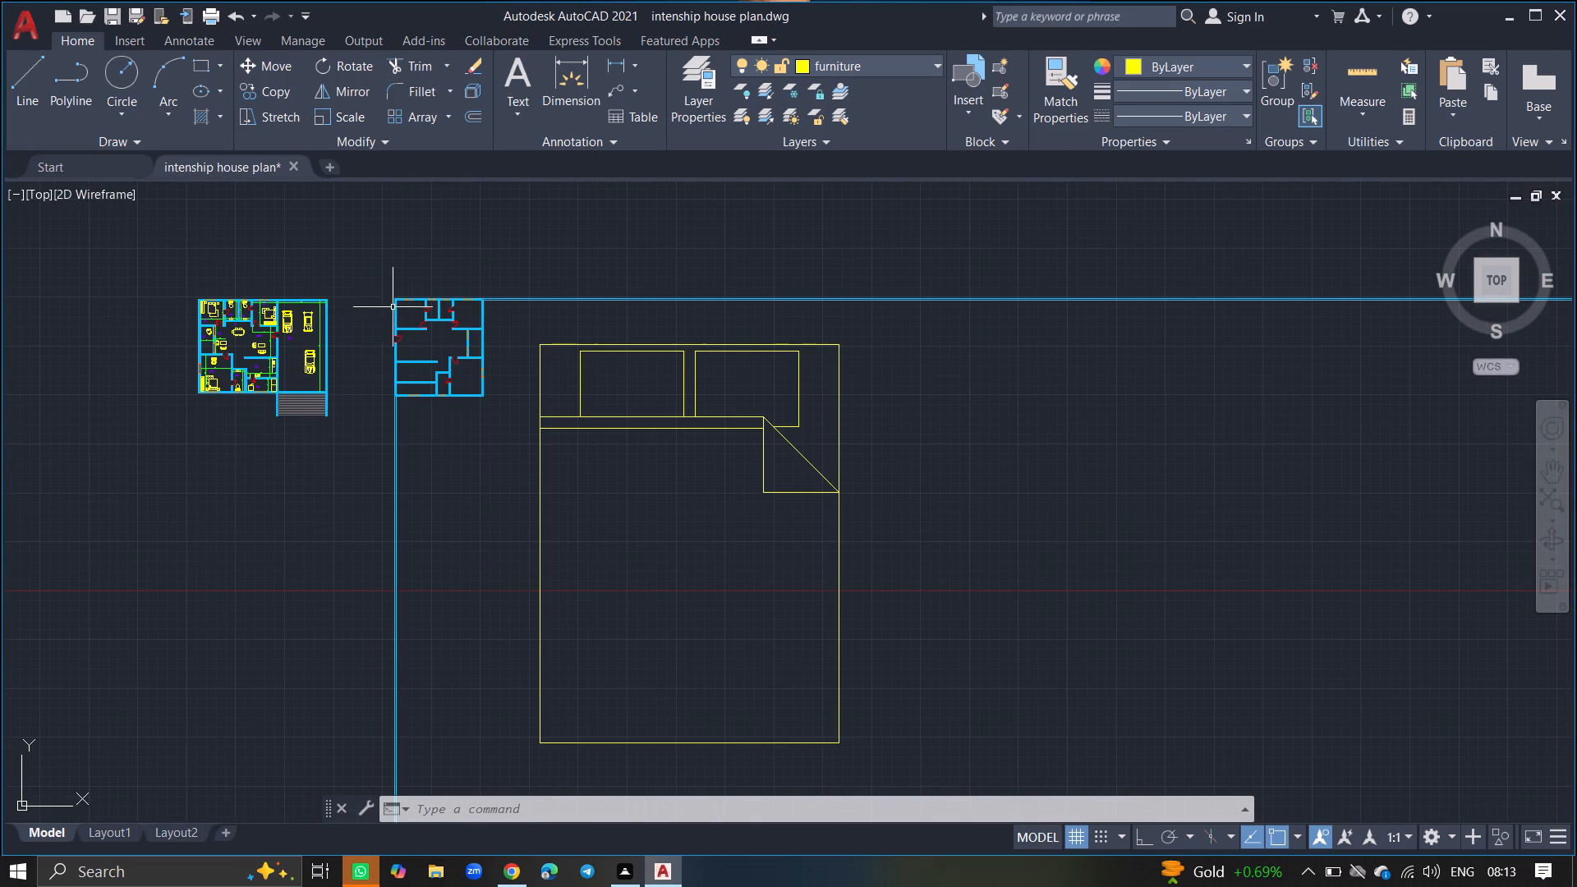
pyautogui.click(540, 351)
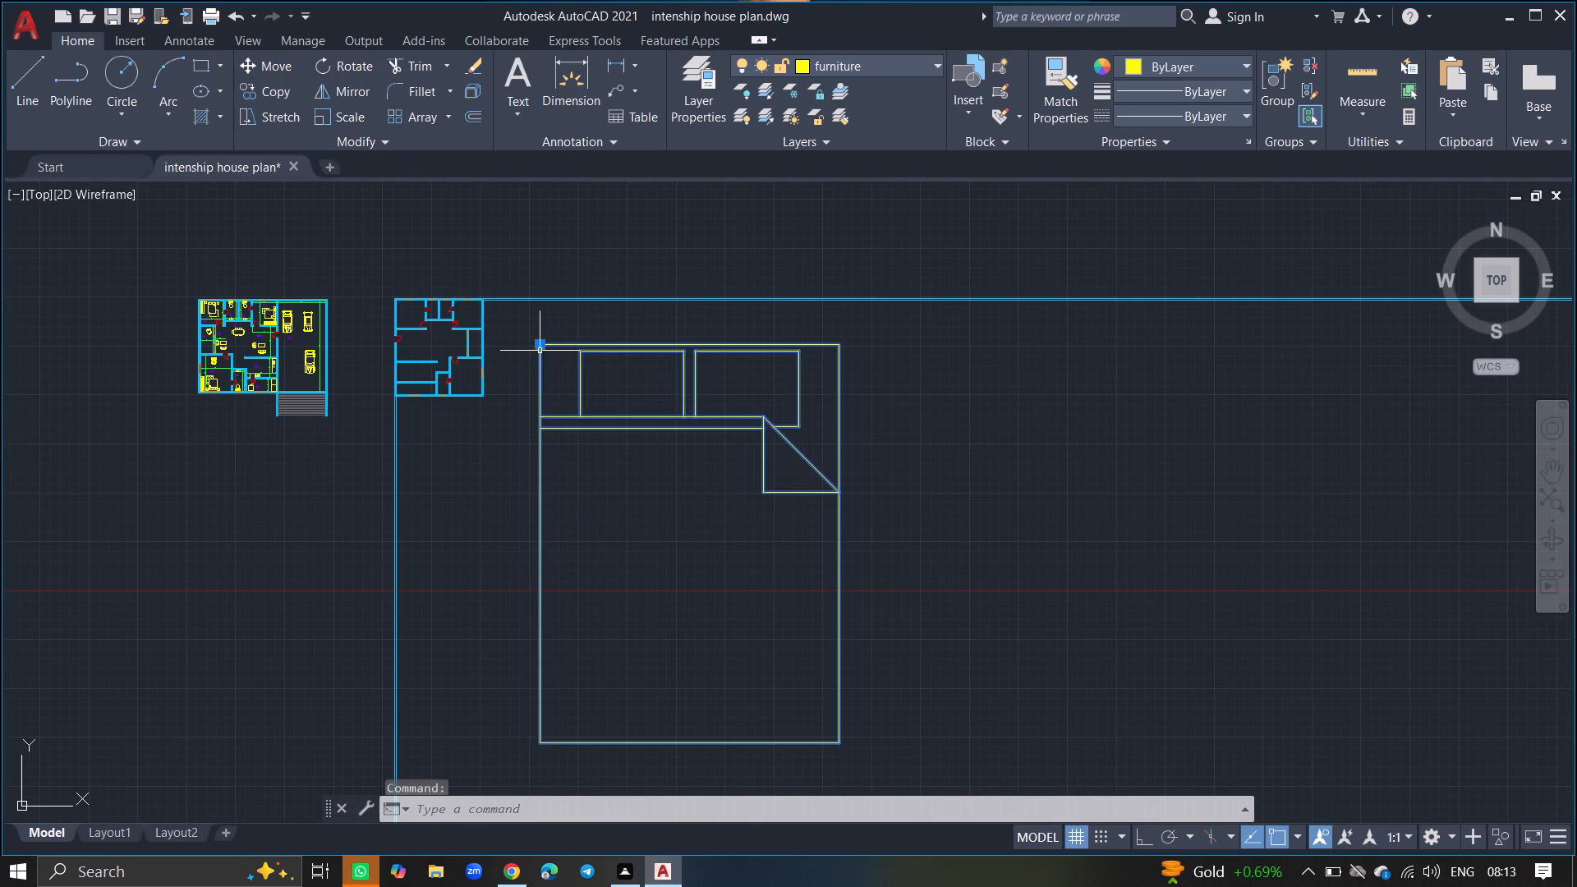
pyautogui.write('SC')
pyautogui.press('Return')
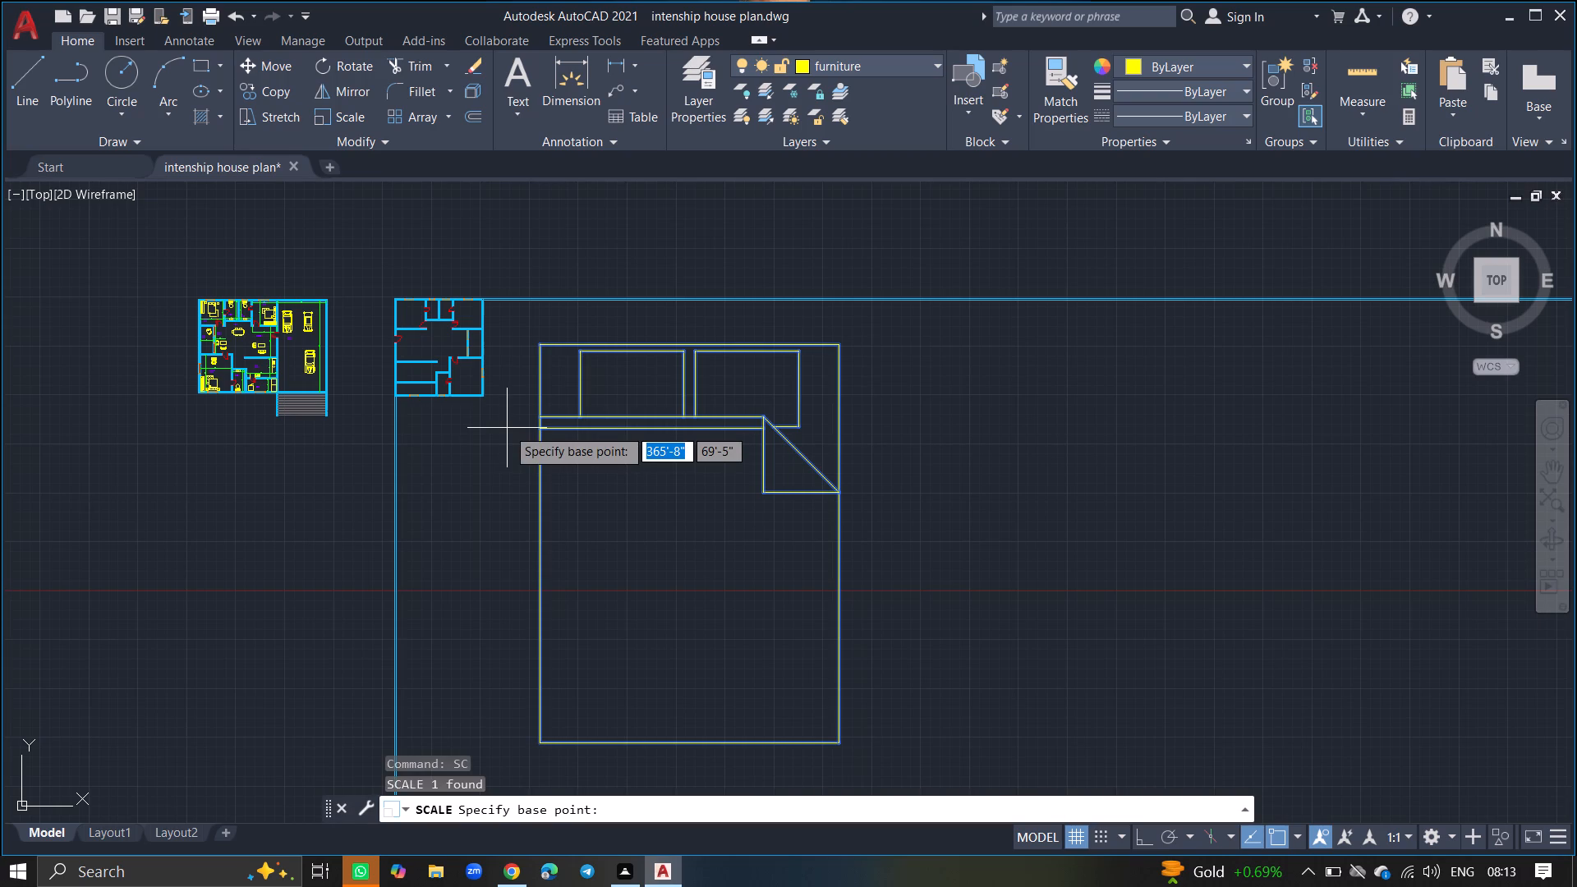
pyautogui.click(540, 350)
pyautogui.keyDown('ctrl'); pyautogui.scroll(3, 548, 324); pyautogui.keyUp('ctrl')
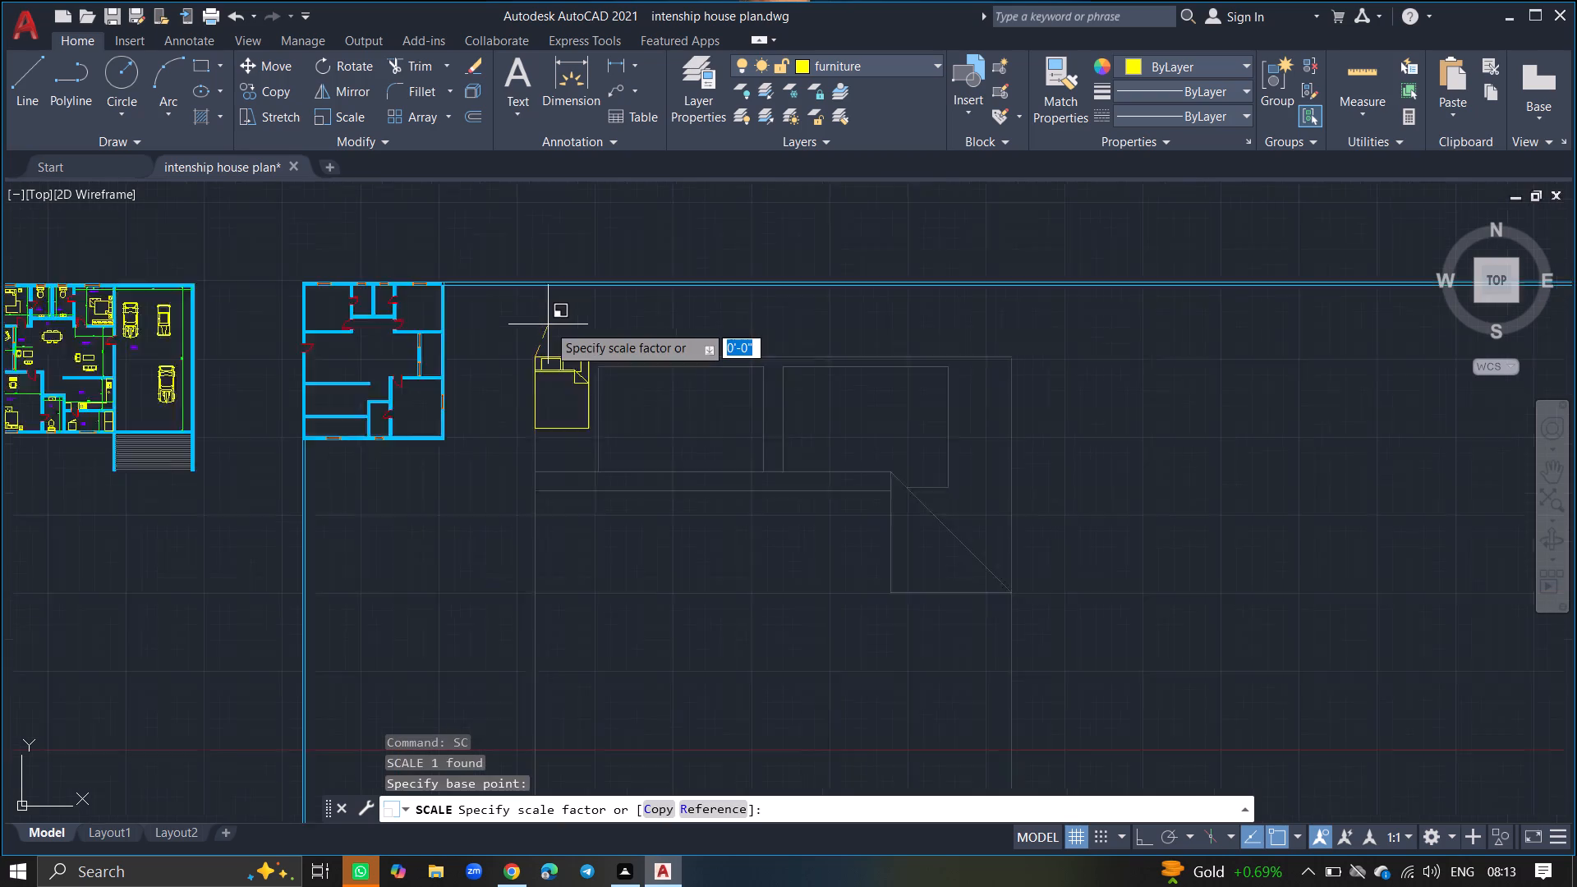
pyautogui.keyDown('ctrl'); pyautogui.scroll(2, 548, 324); pyautogui.keyUp('ctrl')
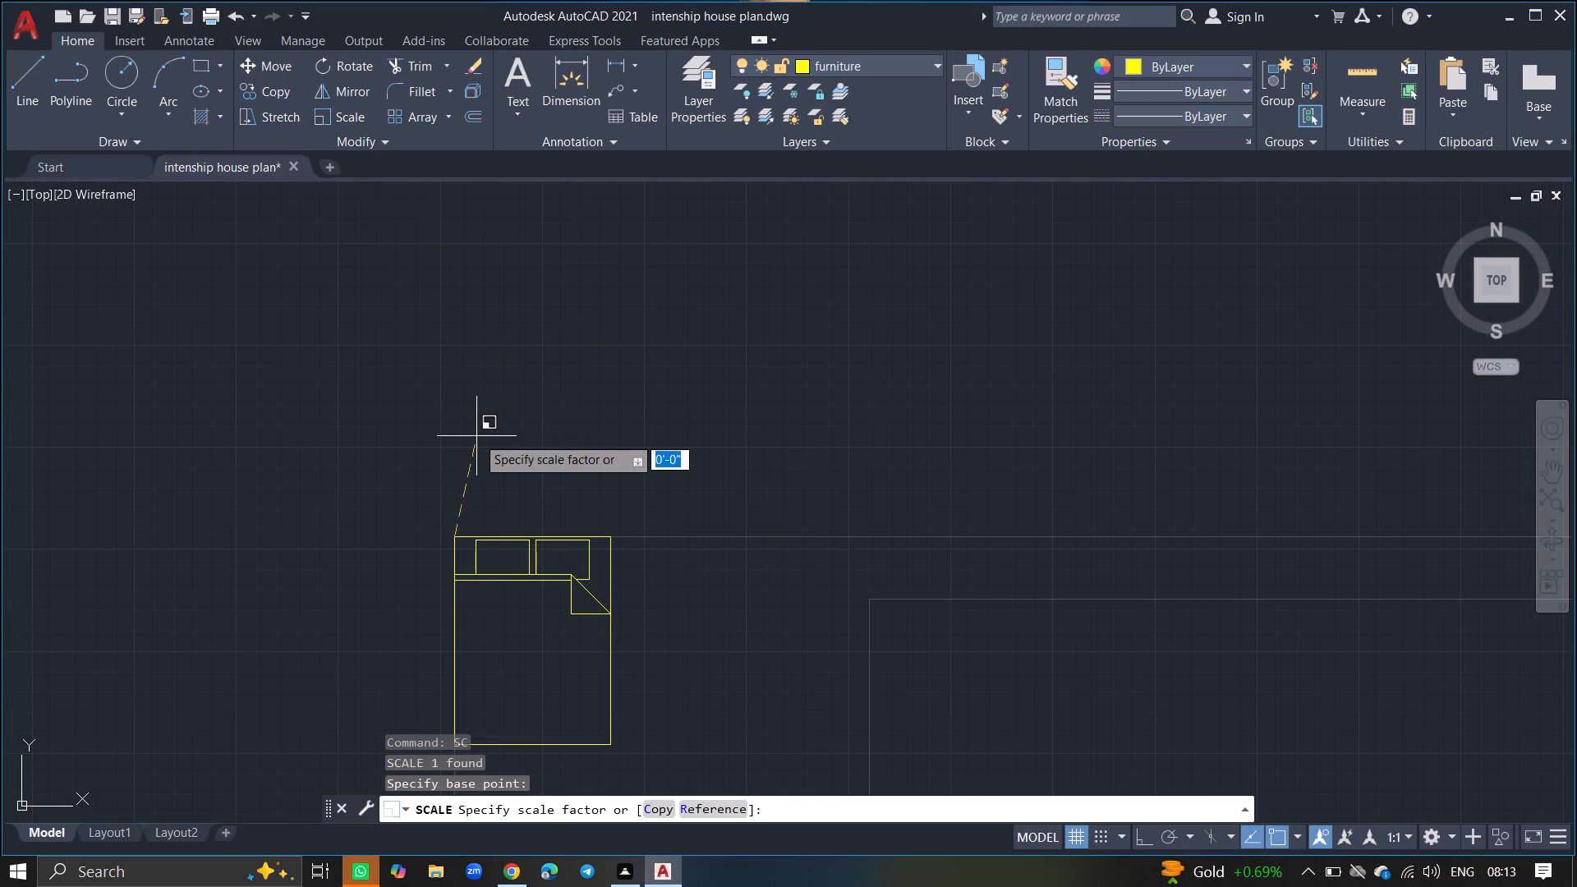
pyautogui.click(488, 445)
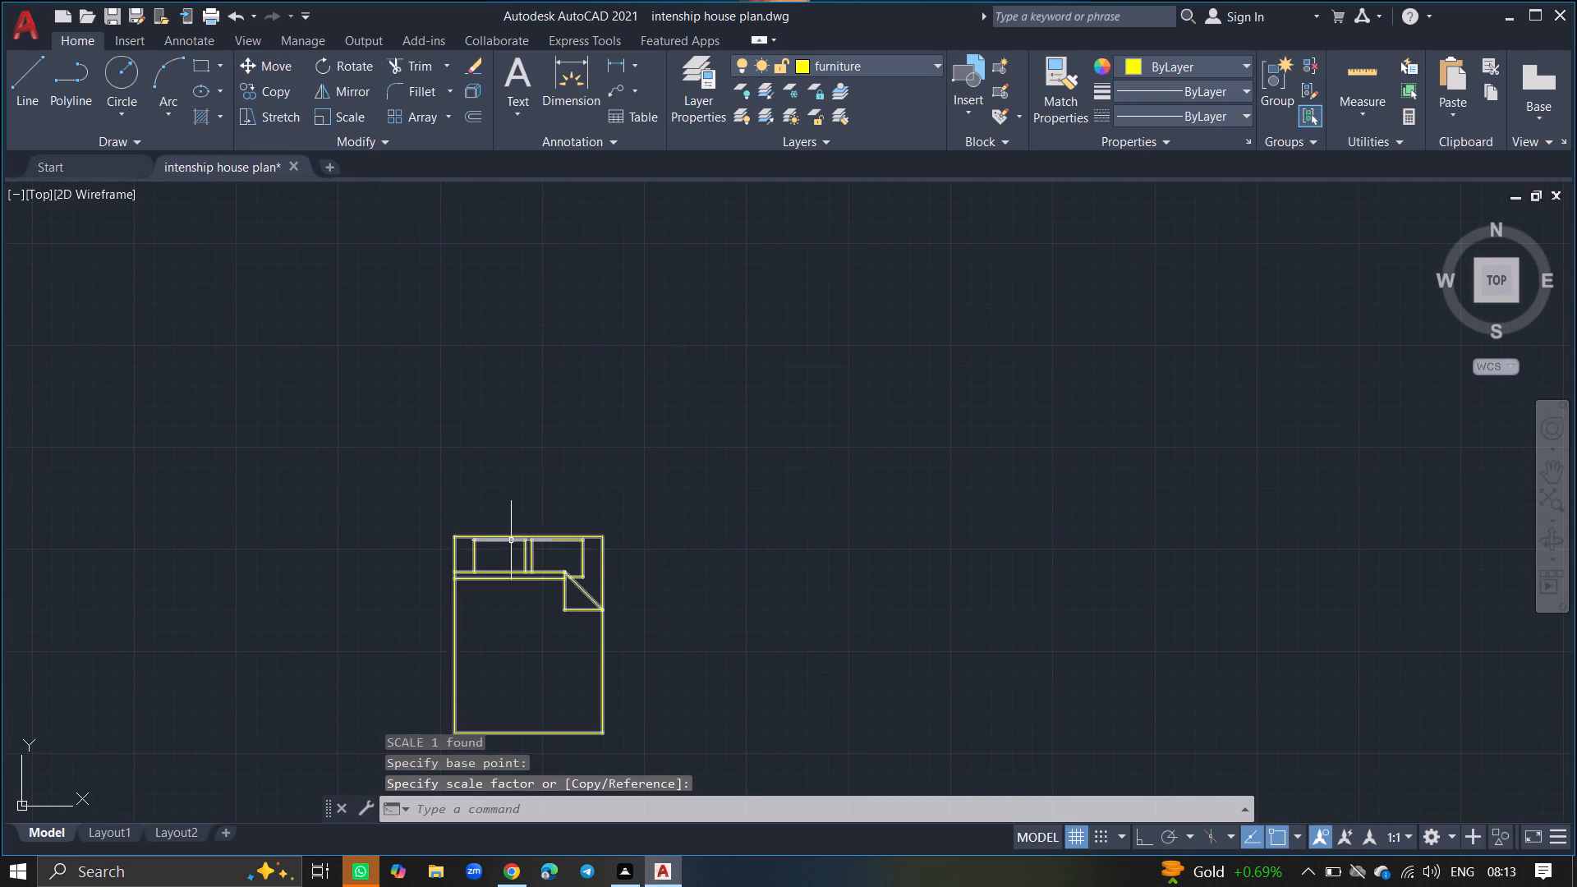
# Move the bed into the plan's upper-left room, with its pillows just below the window in the exterior wall.
pyautogui.click(526, 547)
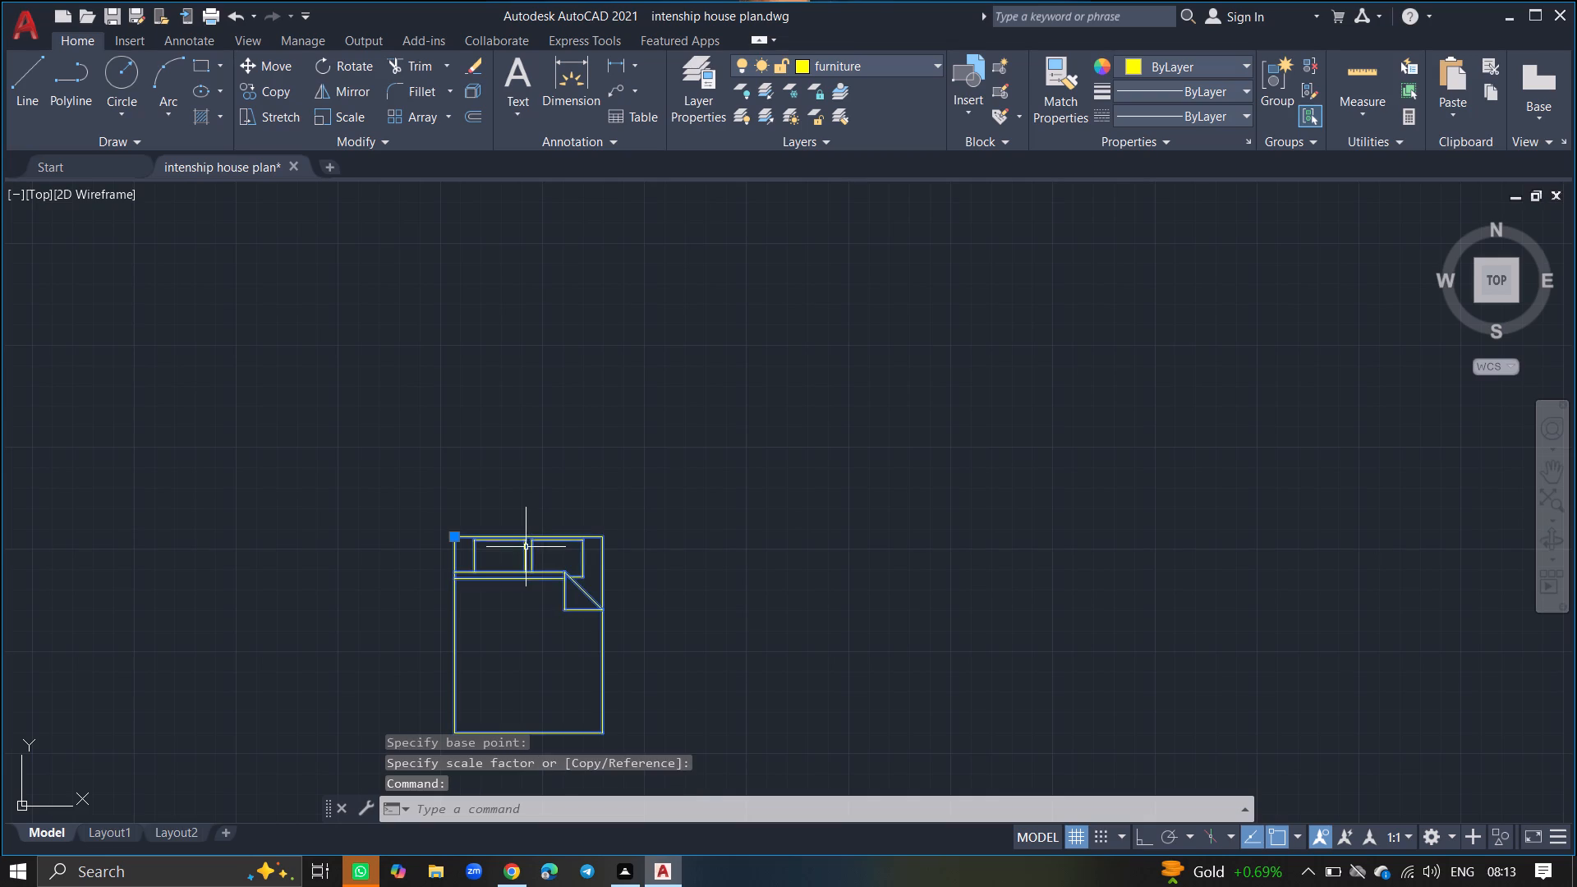
pyautogui.write('MOVE')
pyautogui.press('Return')
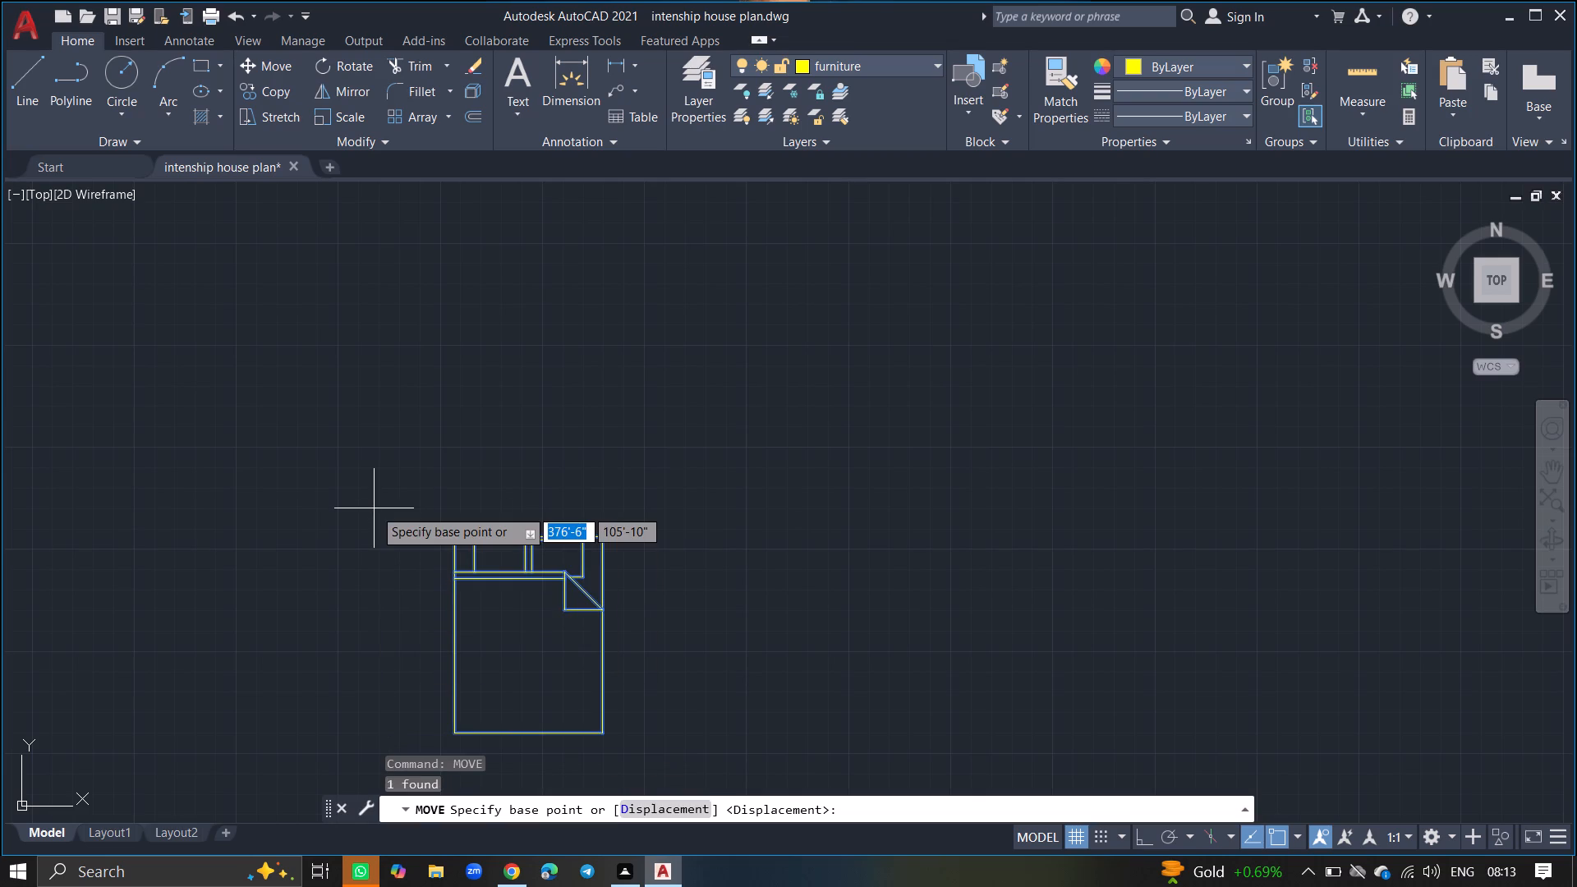
pyautogui.click(528, 579)
pyautogui.keyDown('ctrl'); pyautogui.scroll(-3, 530, 520); pyautogui.keyUp('ctrl')
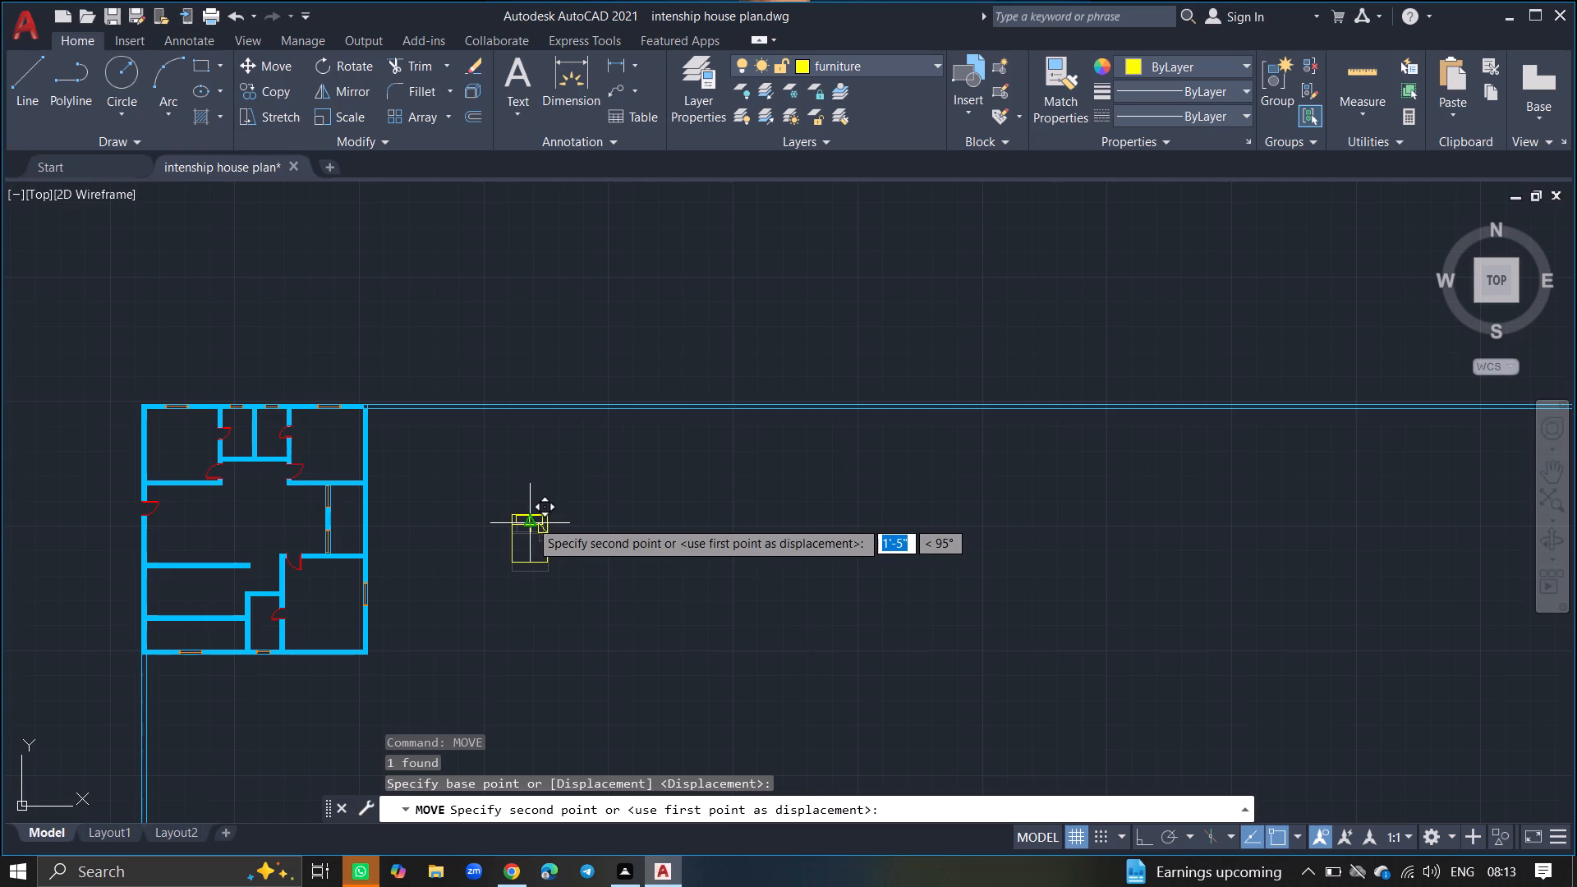
pyautogui.keyDown('ctrl'); pyautogui.scroll(2, 171, 428); pyautogui.keyUp('ctrl')
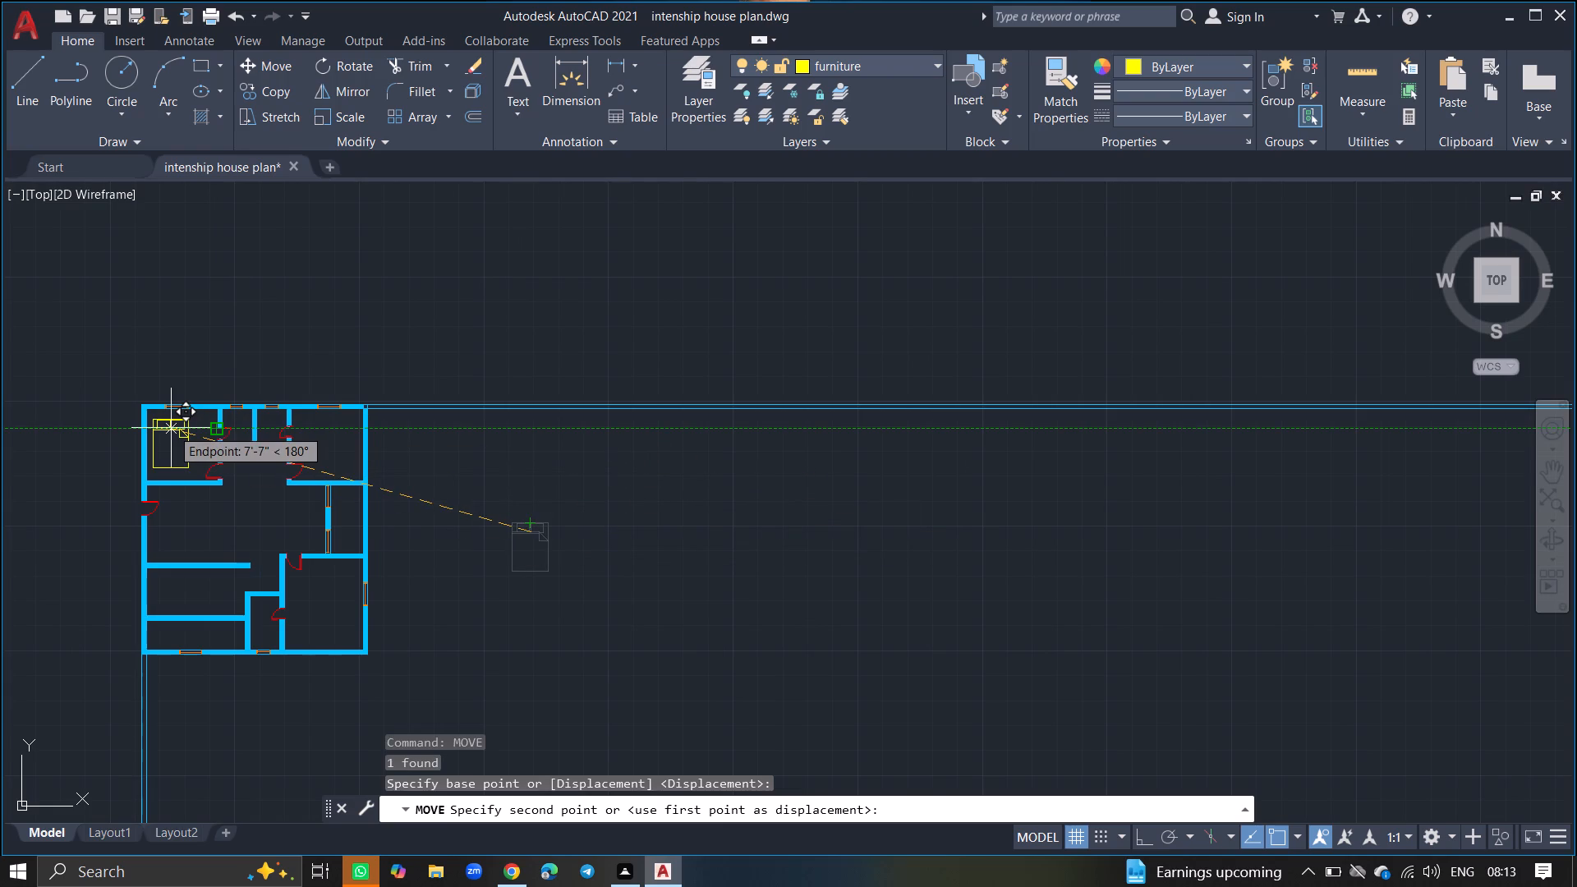
pyautogui.keyDown('ctrl'); pyautogui.scroll(2, 171, 428); pyautogui.keyUp('ctrl')
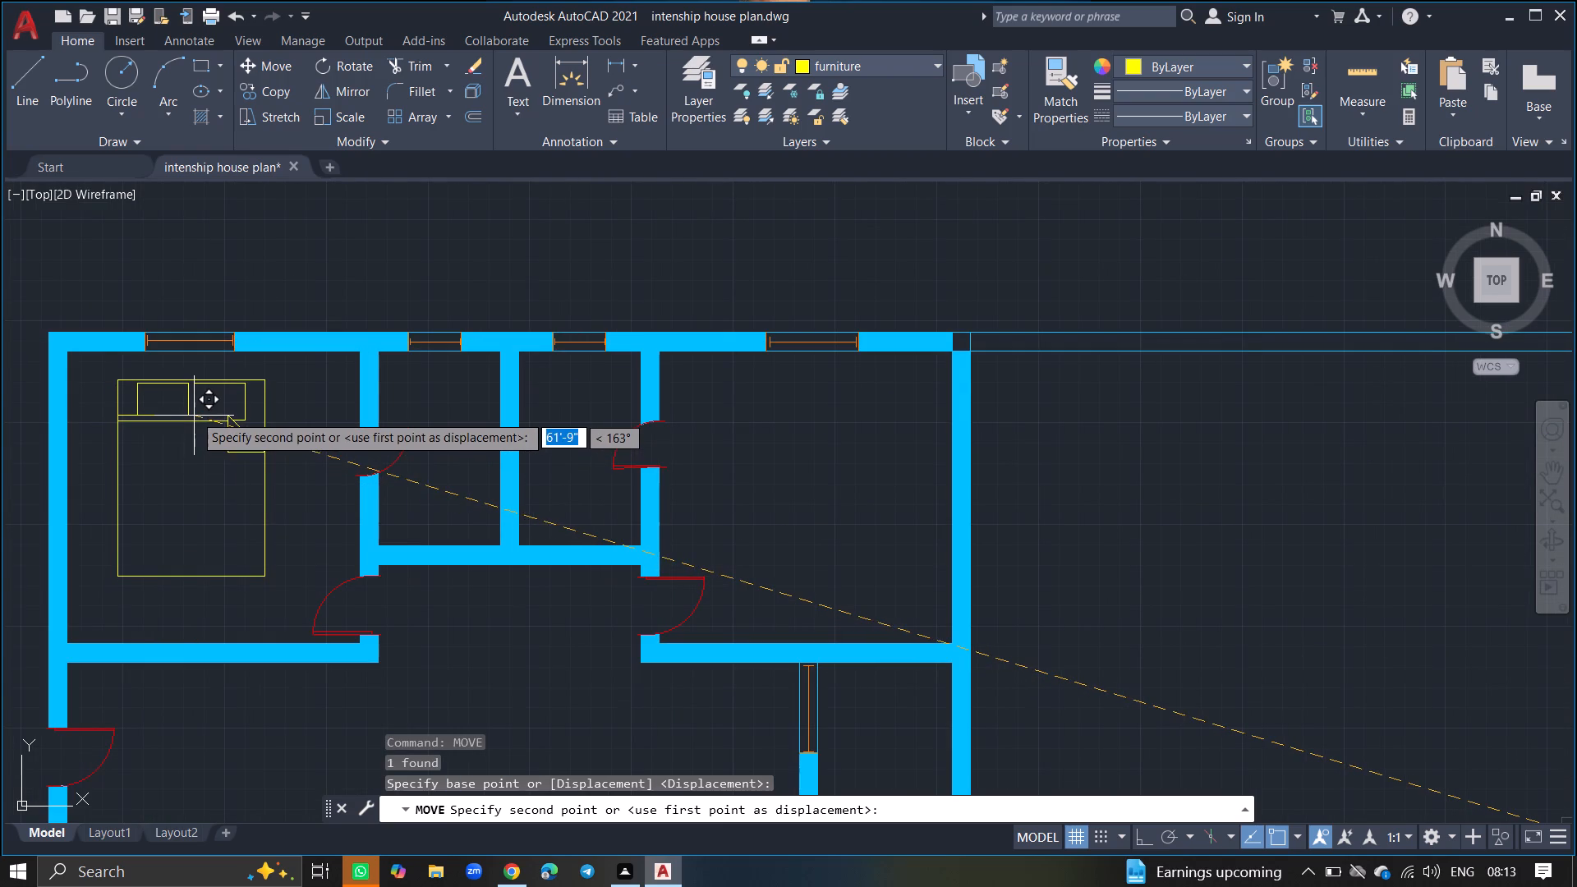
pyautogui.click(197, 411)
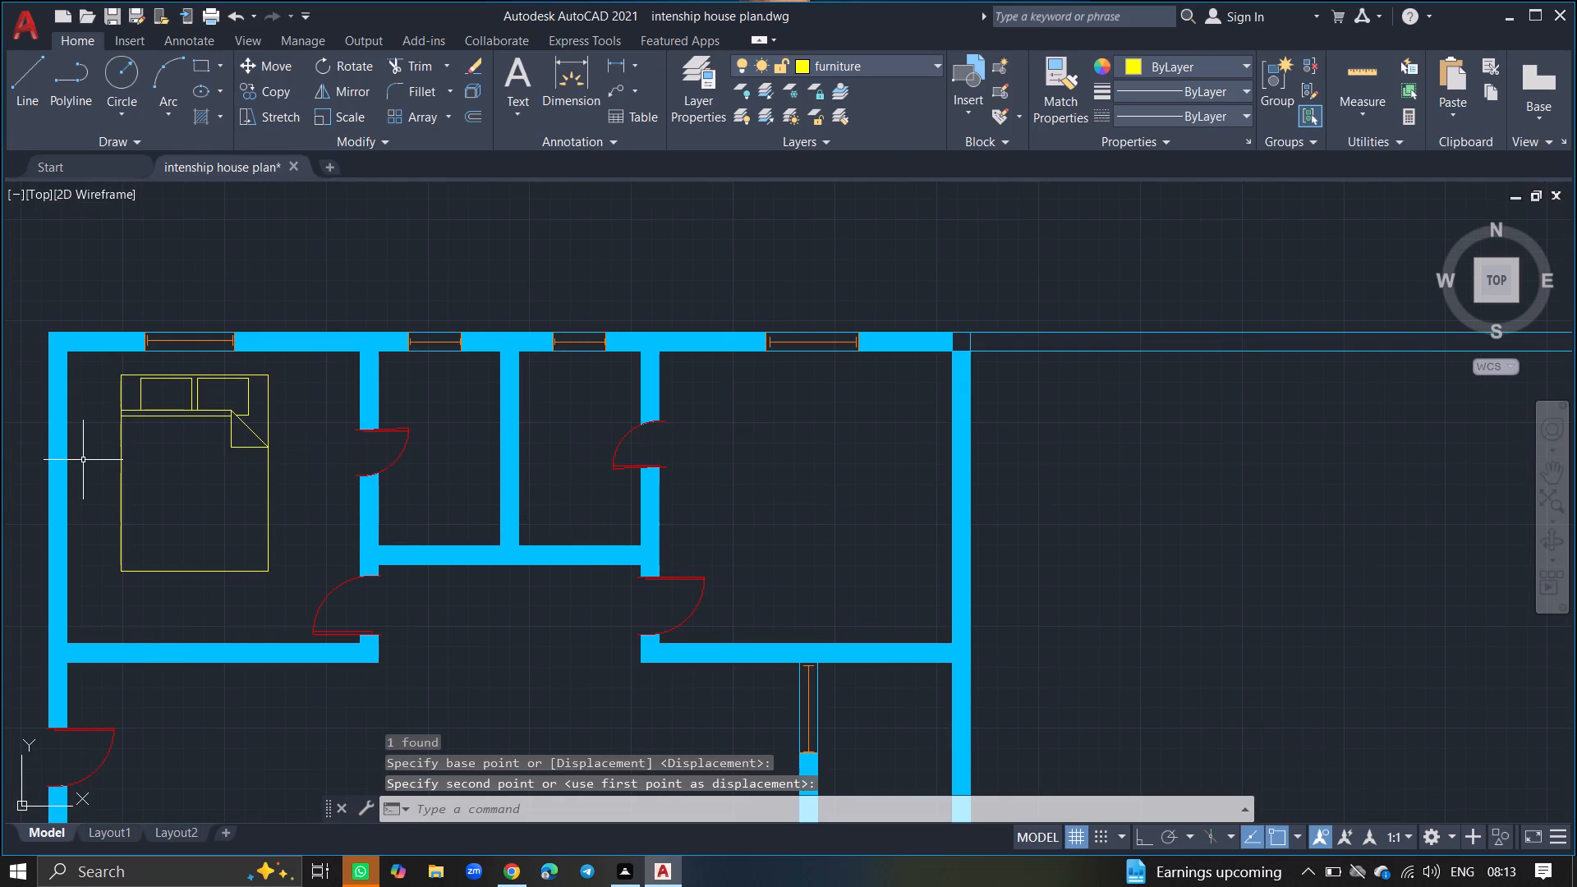
# Draw a wardrobe rectangle about 1'-7" by 5'-9" in the upper-left room's top-left inner corner, along the exterior wall.
pyautogui.write('REC')
pyautogui.press('Return')
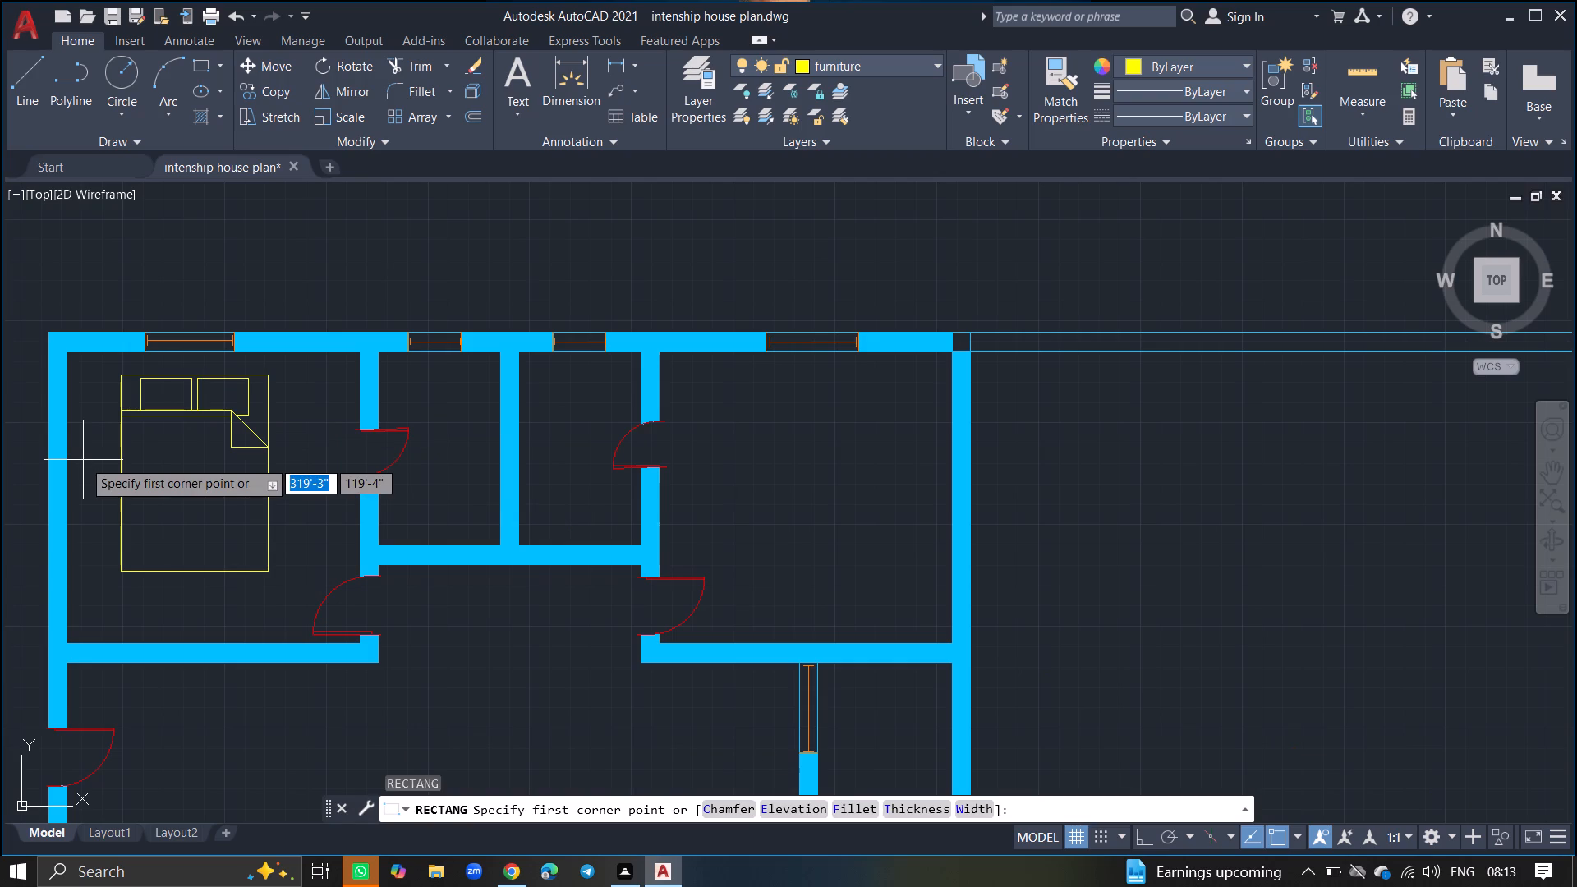
pyautogui.keyDown('ctrl'); pyautogui.scroll(2, 83, 460); pyautogui.keyUp('ctrl')
pyautogui.keyDown('ctrl'); pyautogui.scroll(-1, 83, 460); pyautogui.keyUp('ctrl')
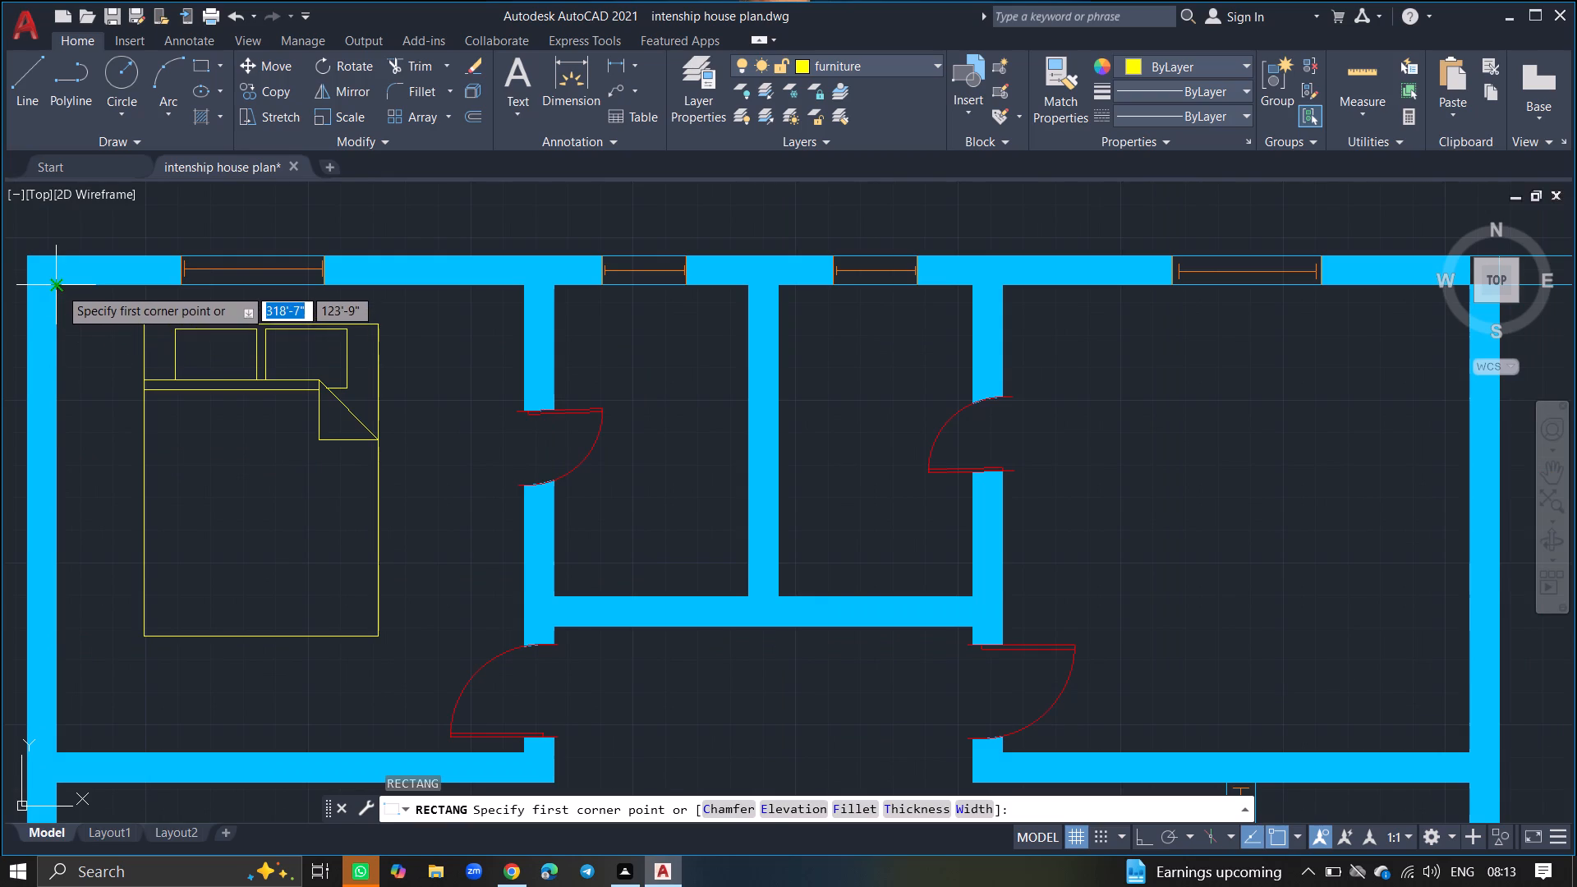
pyautogui.moveTo(59, 287); pyautogui.dragTo(112, 489)
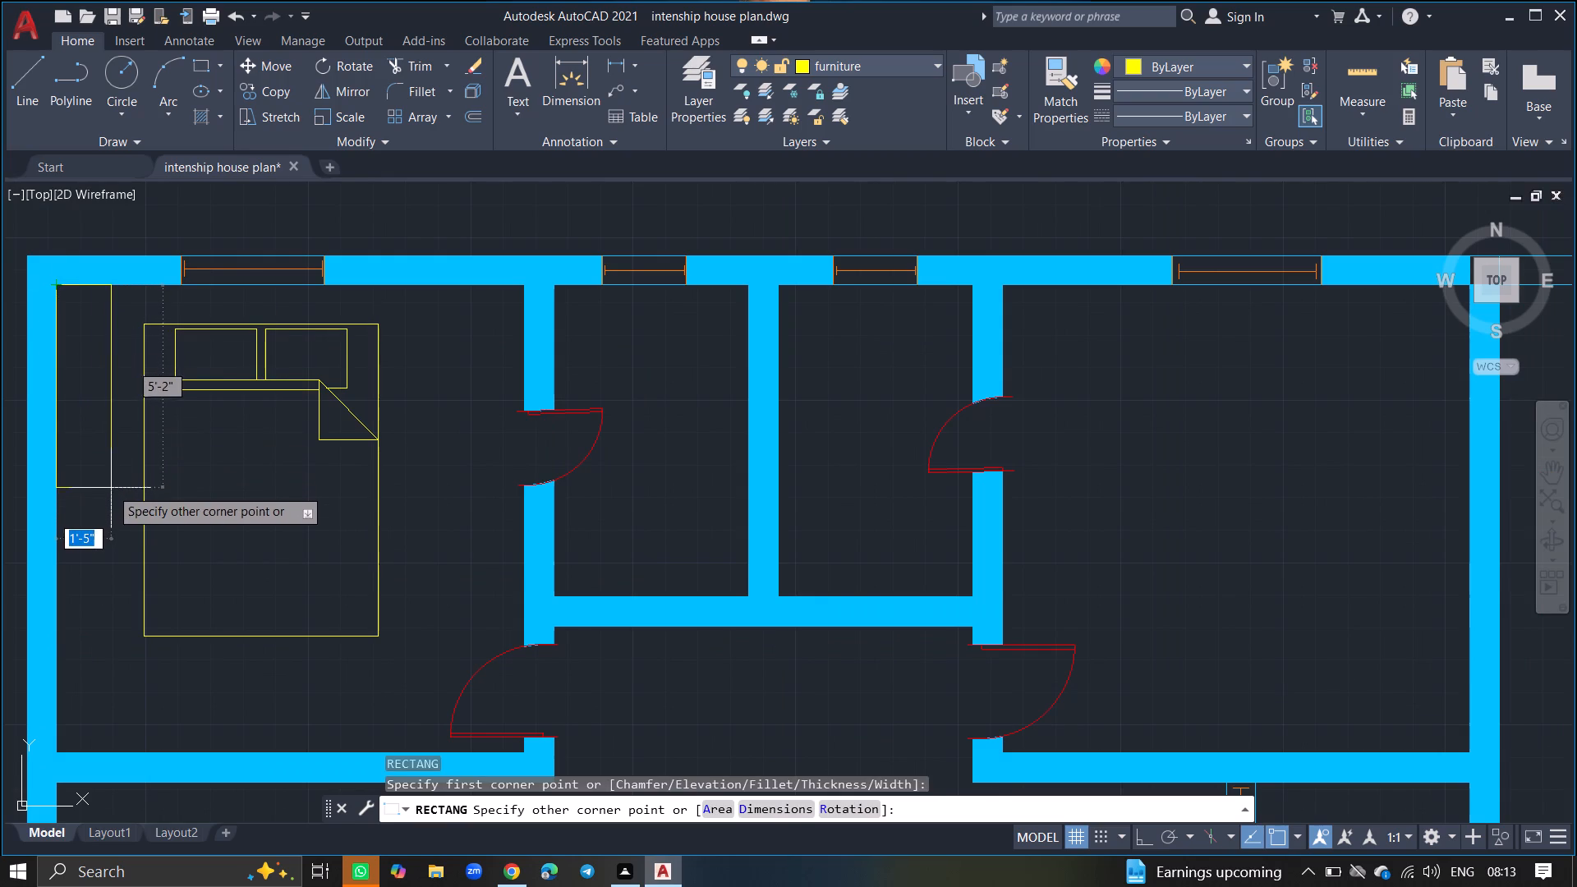
pyautogui.moveTo(112, 489); pyautogui.dragTo(117, 496)
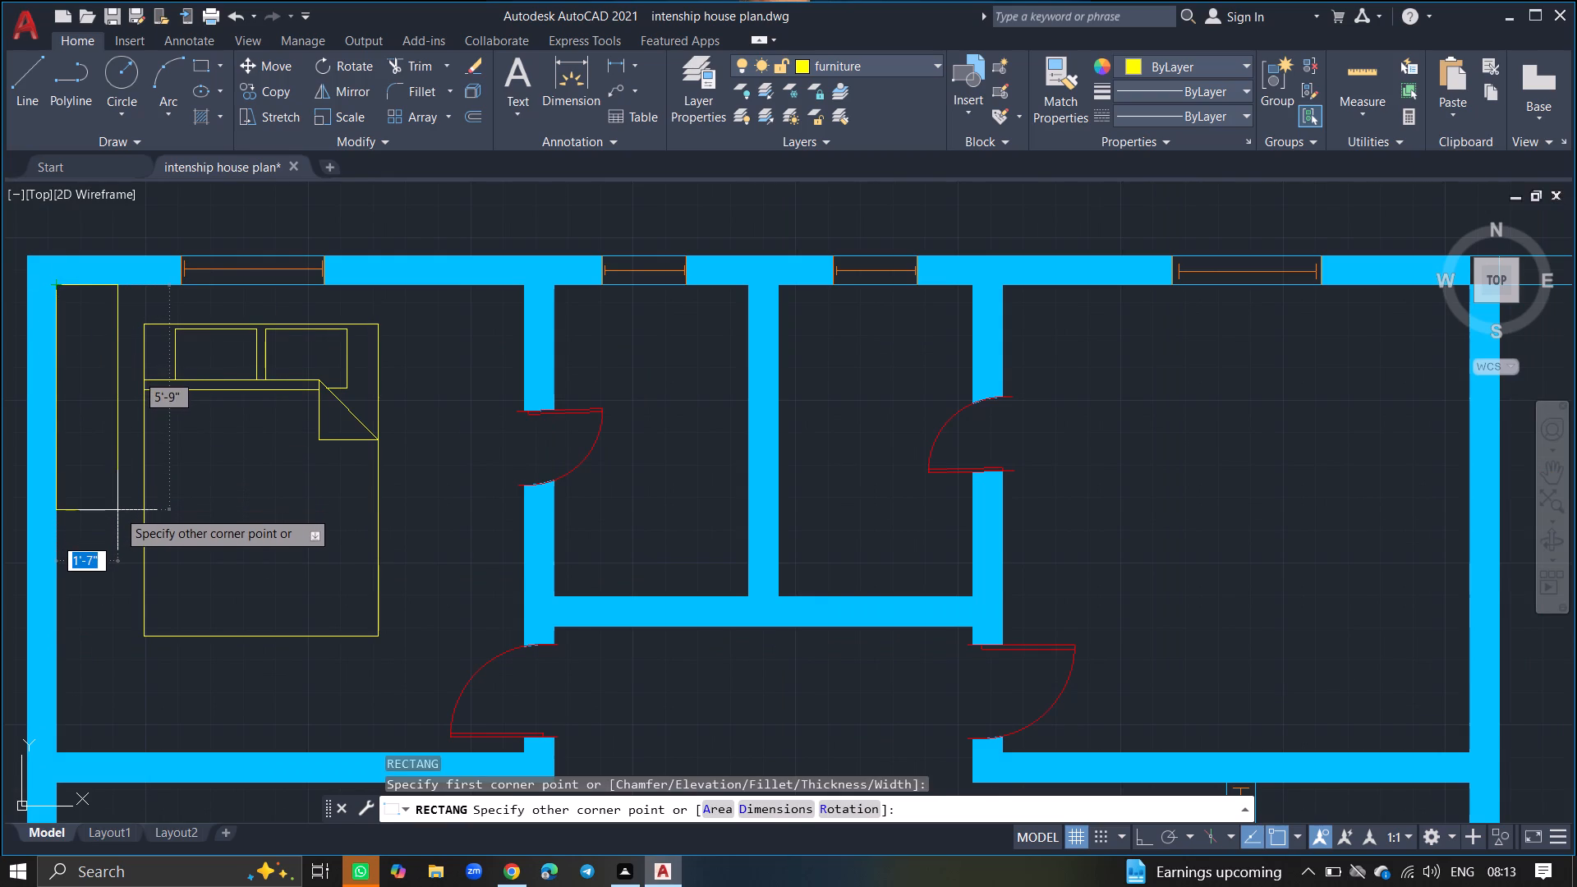
pyautogui.click(117, 510)
# Draw a lengthwise centre line in the wardrobe between the midpoints of its short sides.
pyautogui.press('l')
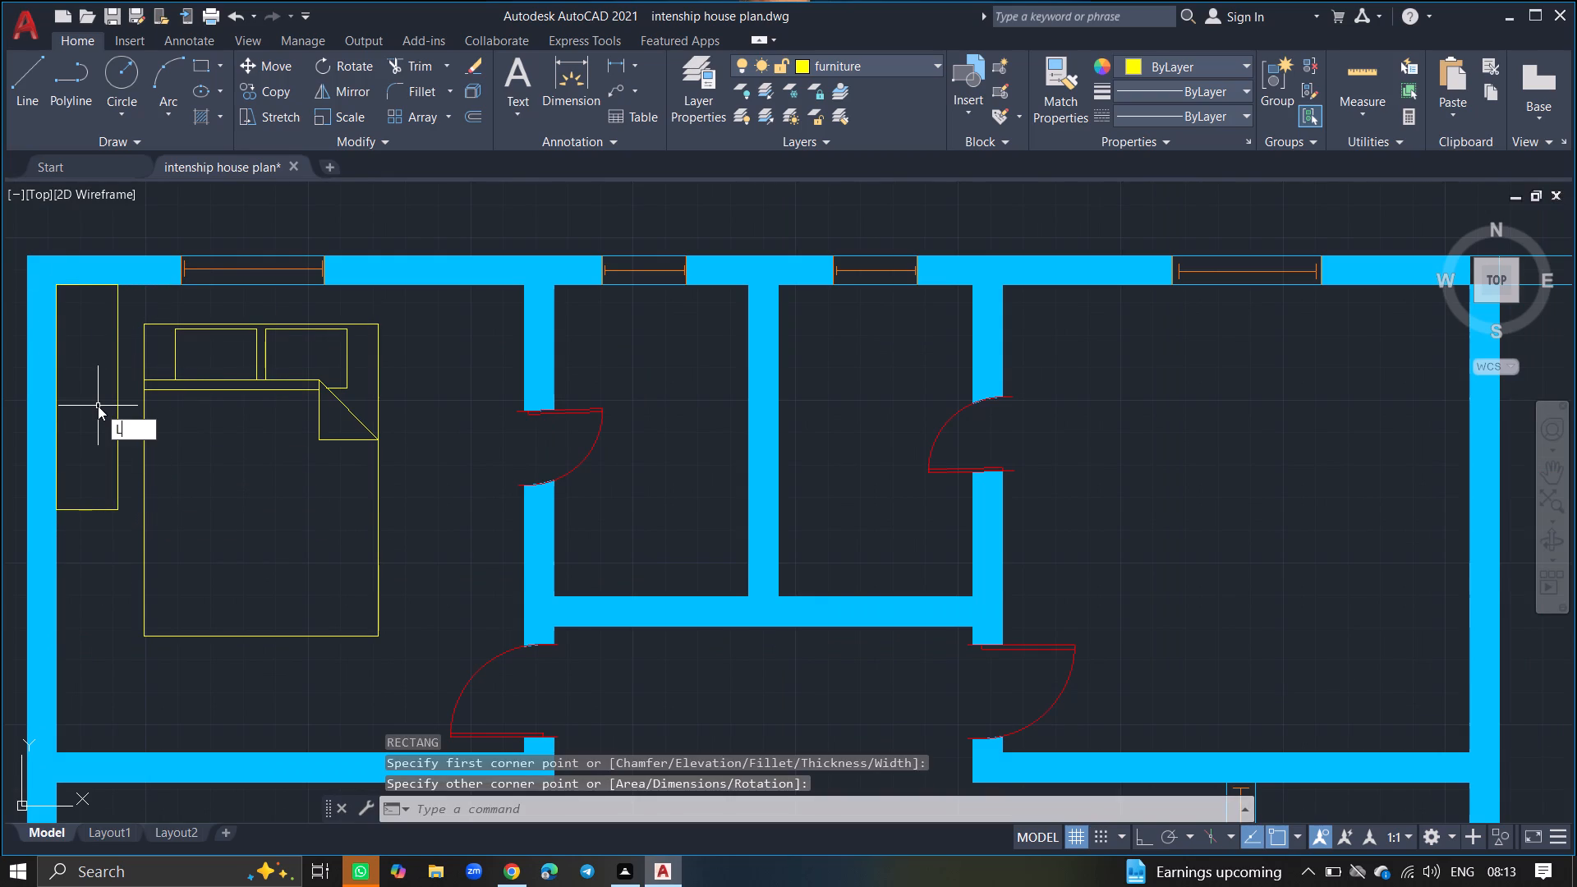
pyautogui.press('Return')
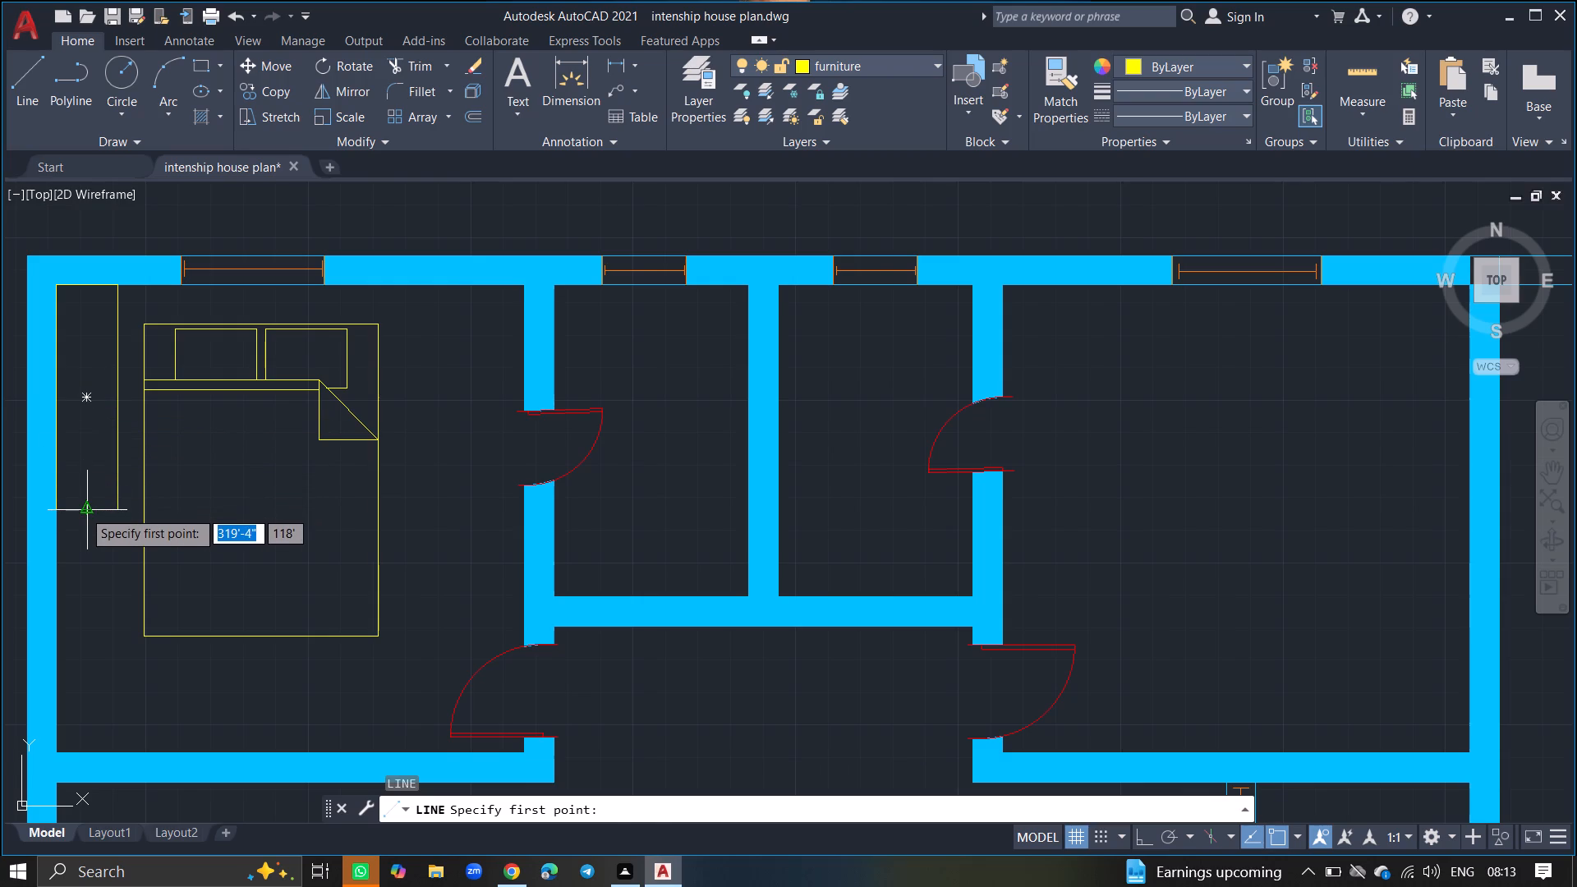
pyautogui.moveTo(83, 510); pyautogui.dragTo(90, 368)
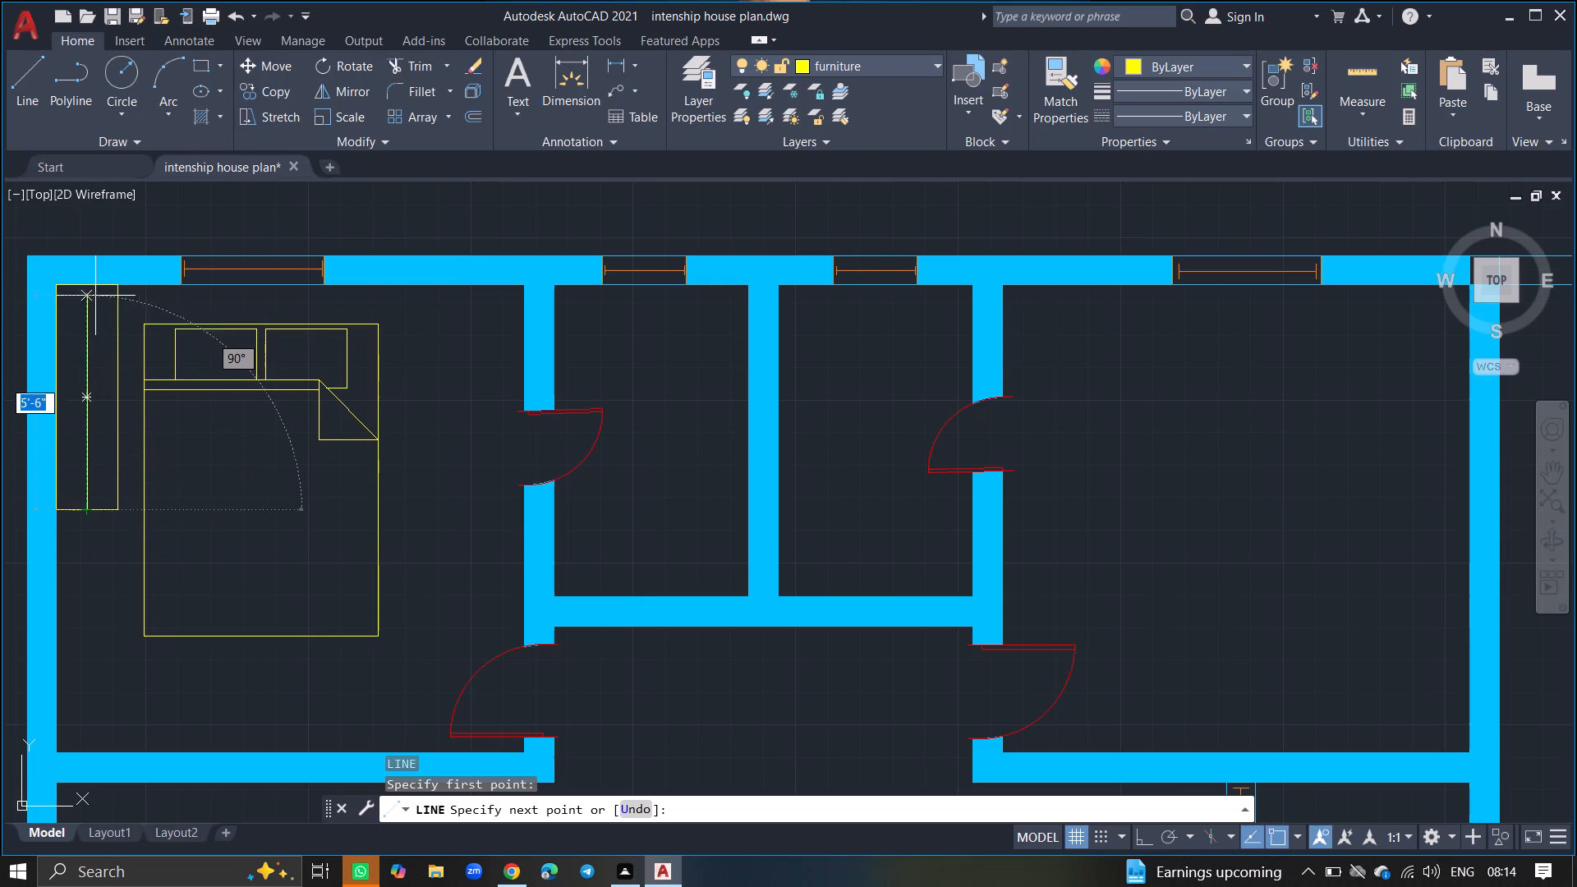
pyautogui.click(90, 289)
pyautogui.press('Return')
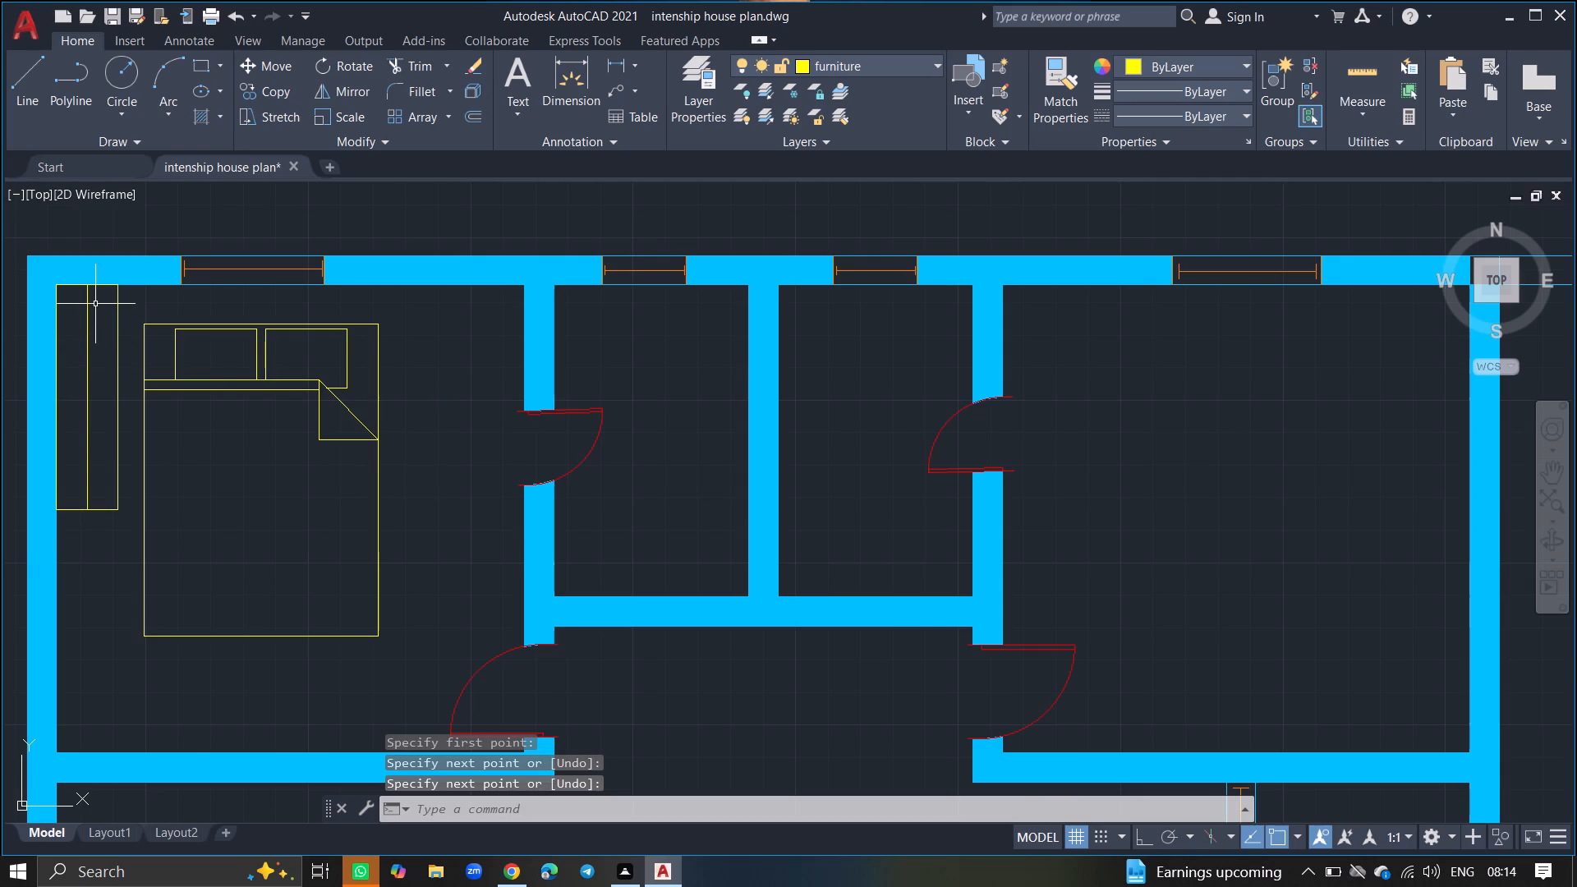
# Draw a slanted hanger line about 7" long across the wardrobe's centre line near its upper end.
pyautogui.keyDown('ctrl'); pyautogui.scroll(1, 92, 291); pyautogui.keyUp('ctrl')
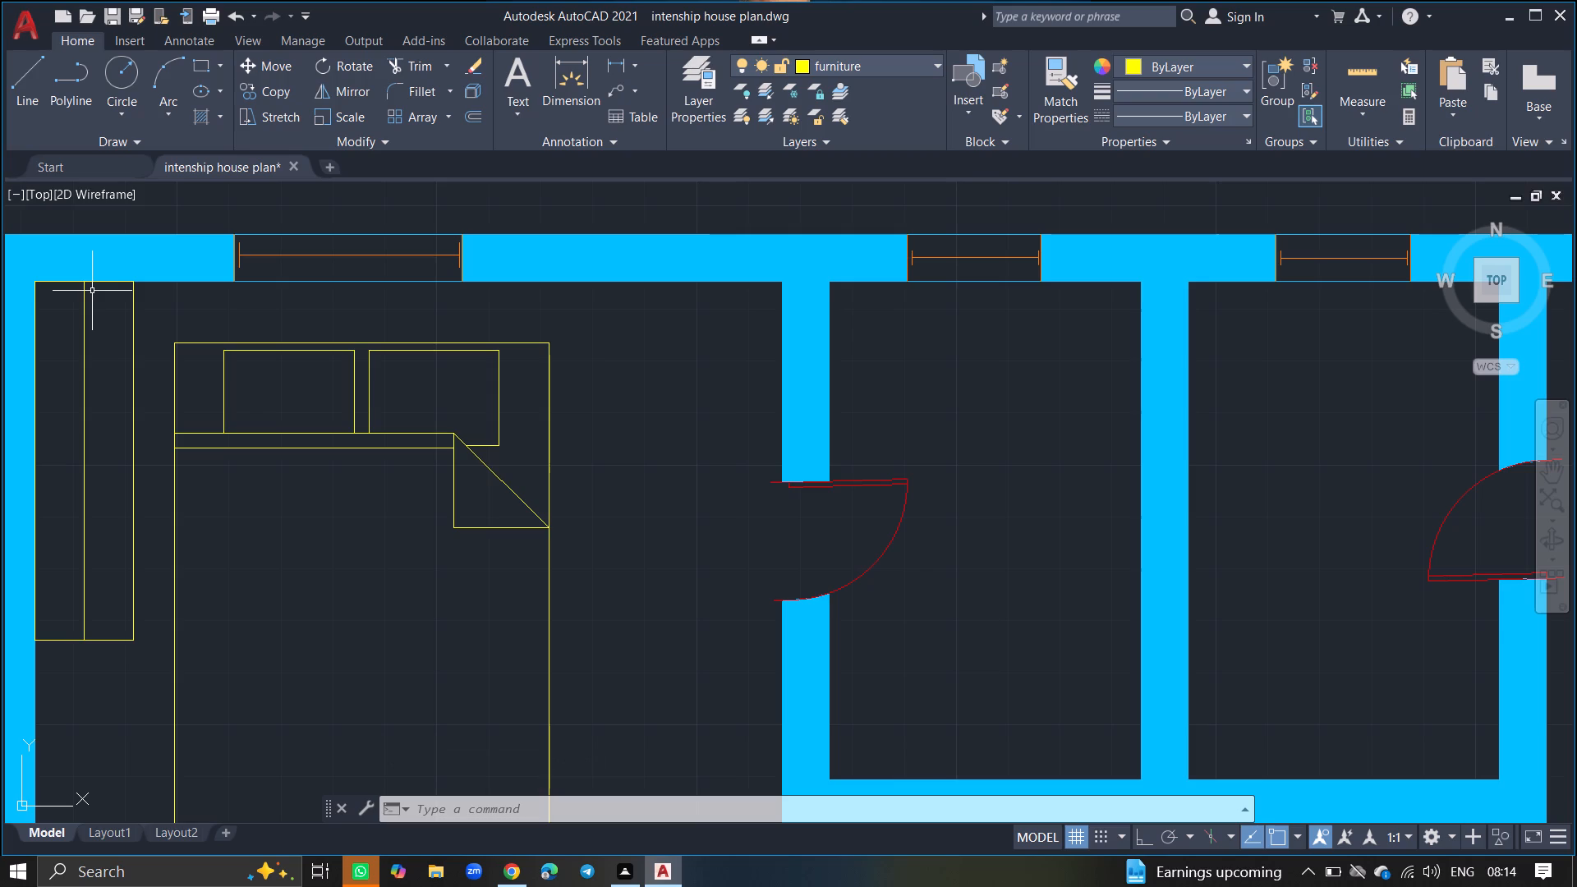
pyautogui.press('l')
pyautogui.press('Return')
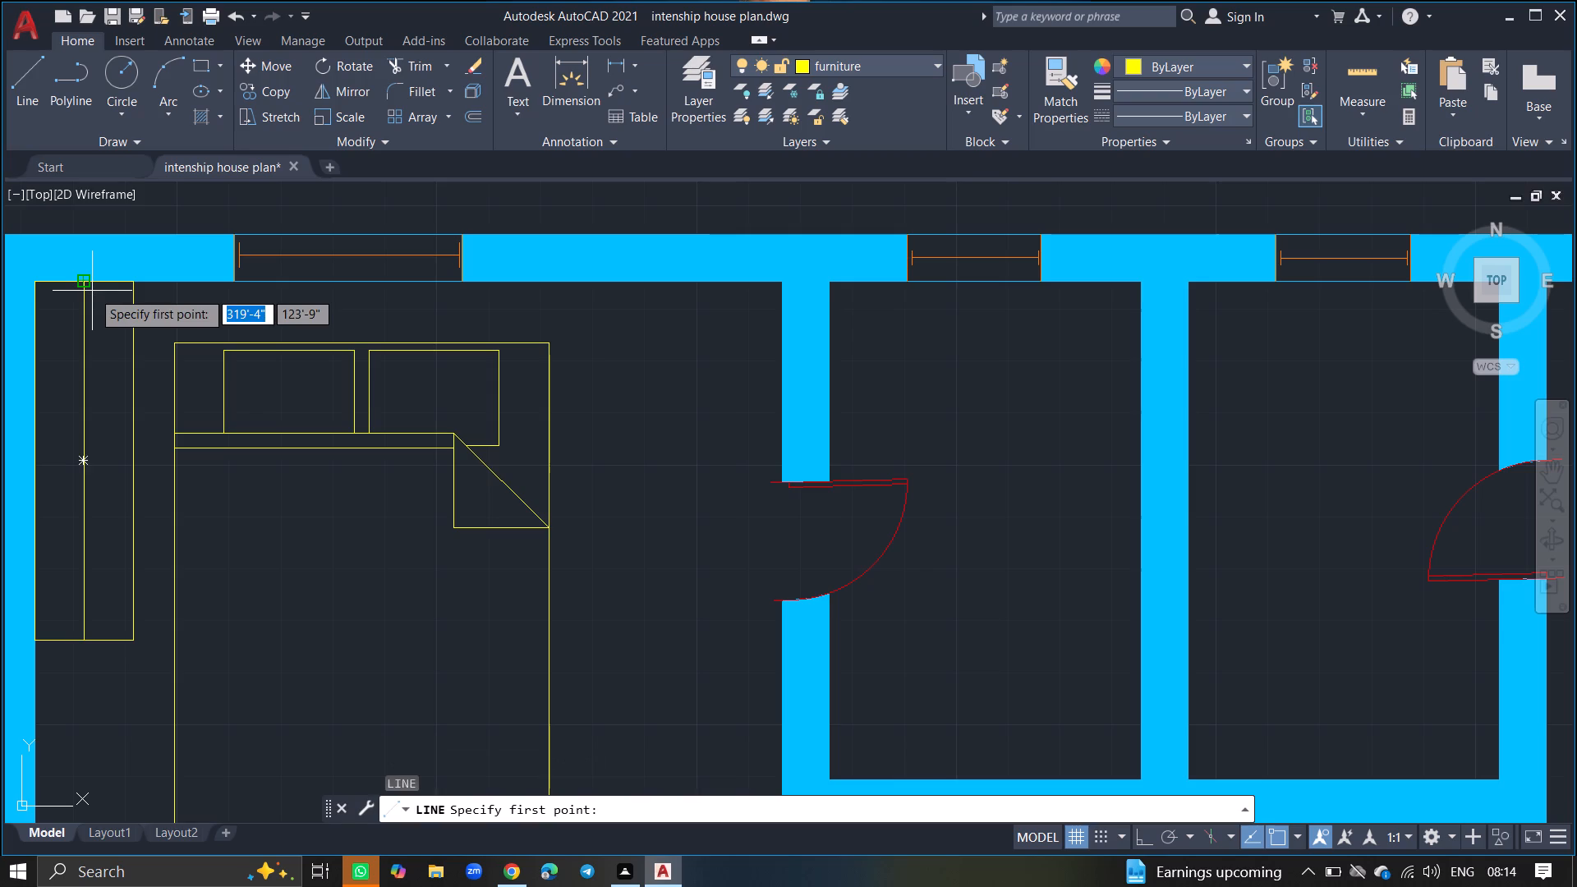
pyautogui.keyDown('ctrl'); pyautogui.scroll(-3, 94, 292); pyautogui.keyUp('ctrl')
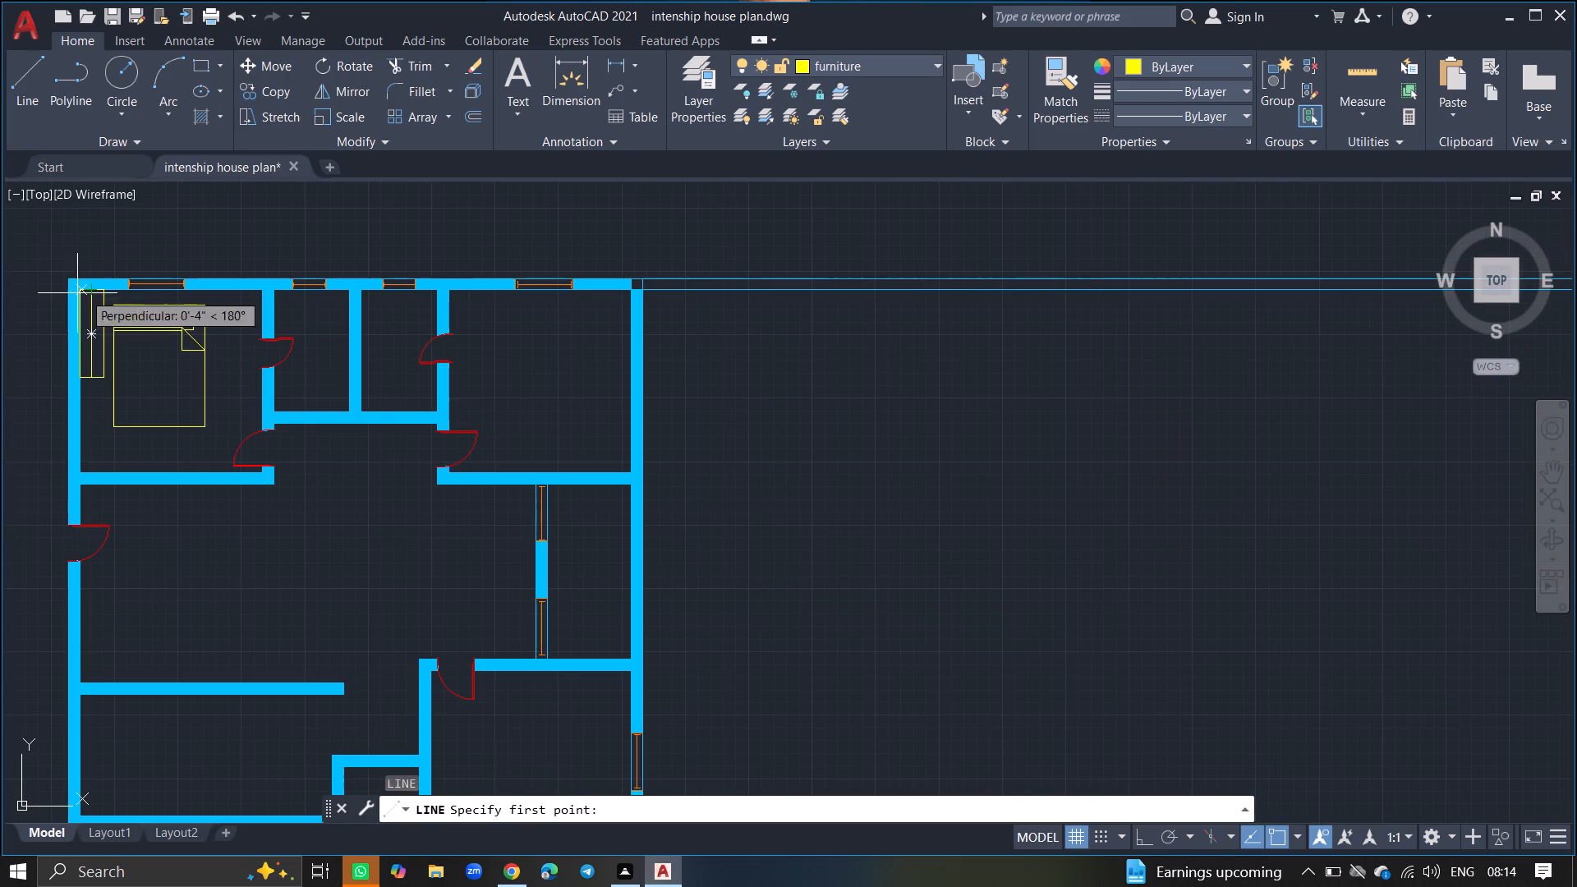
pyautogui.keyDown('ctrl'); pyautogui.scroll(9, 75, 294); pyautogui.keyUp('ctrl')
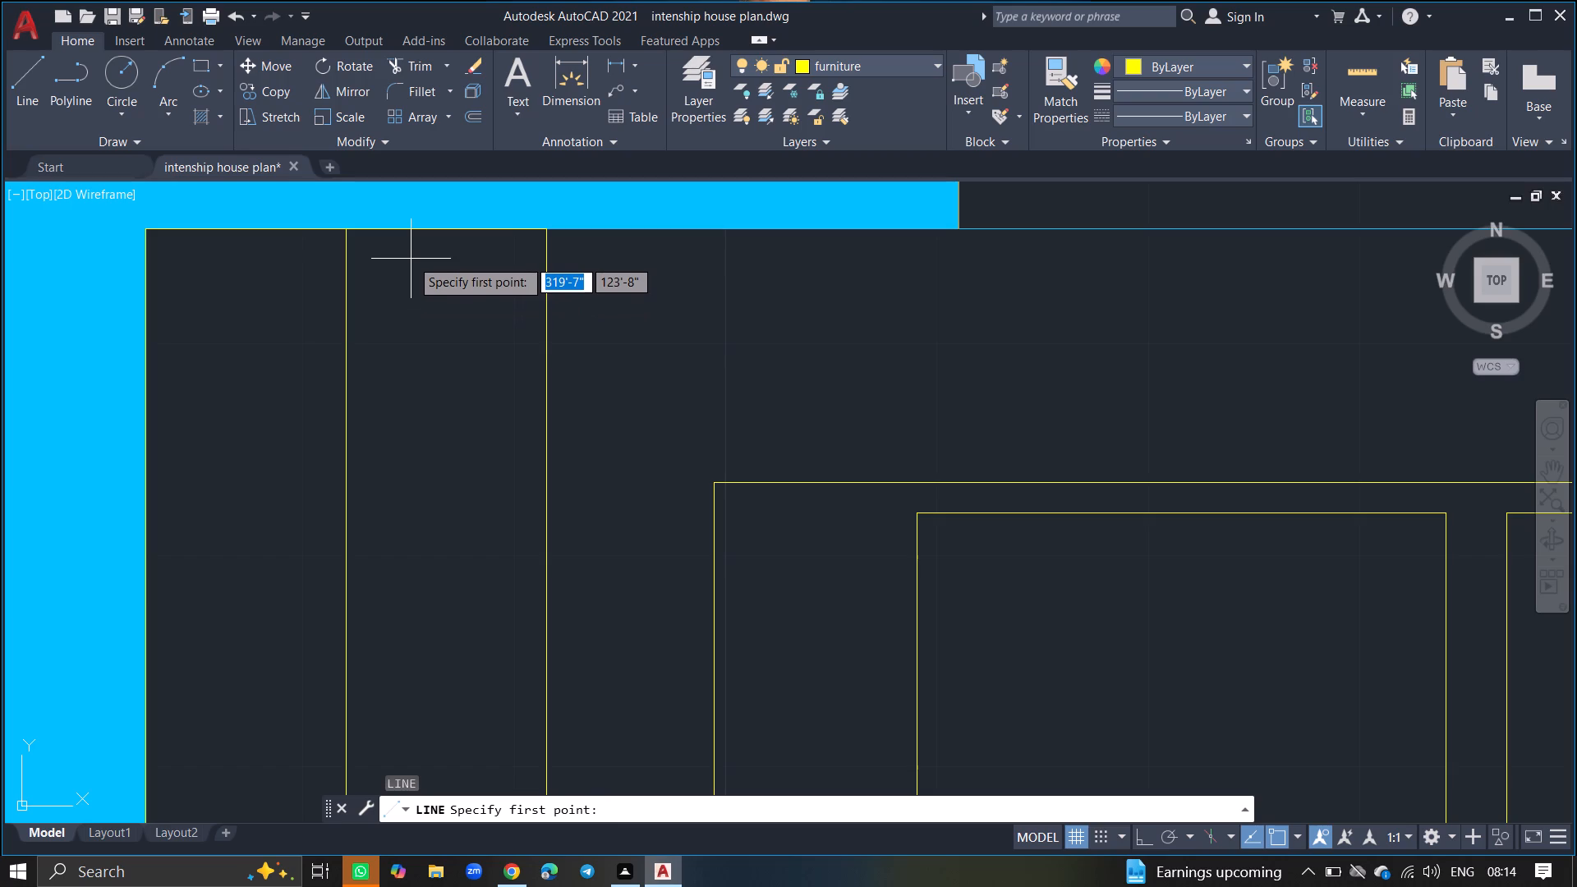
pyautogui.click(411, 255)
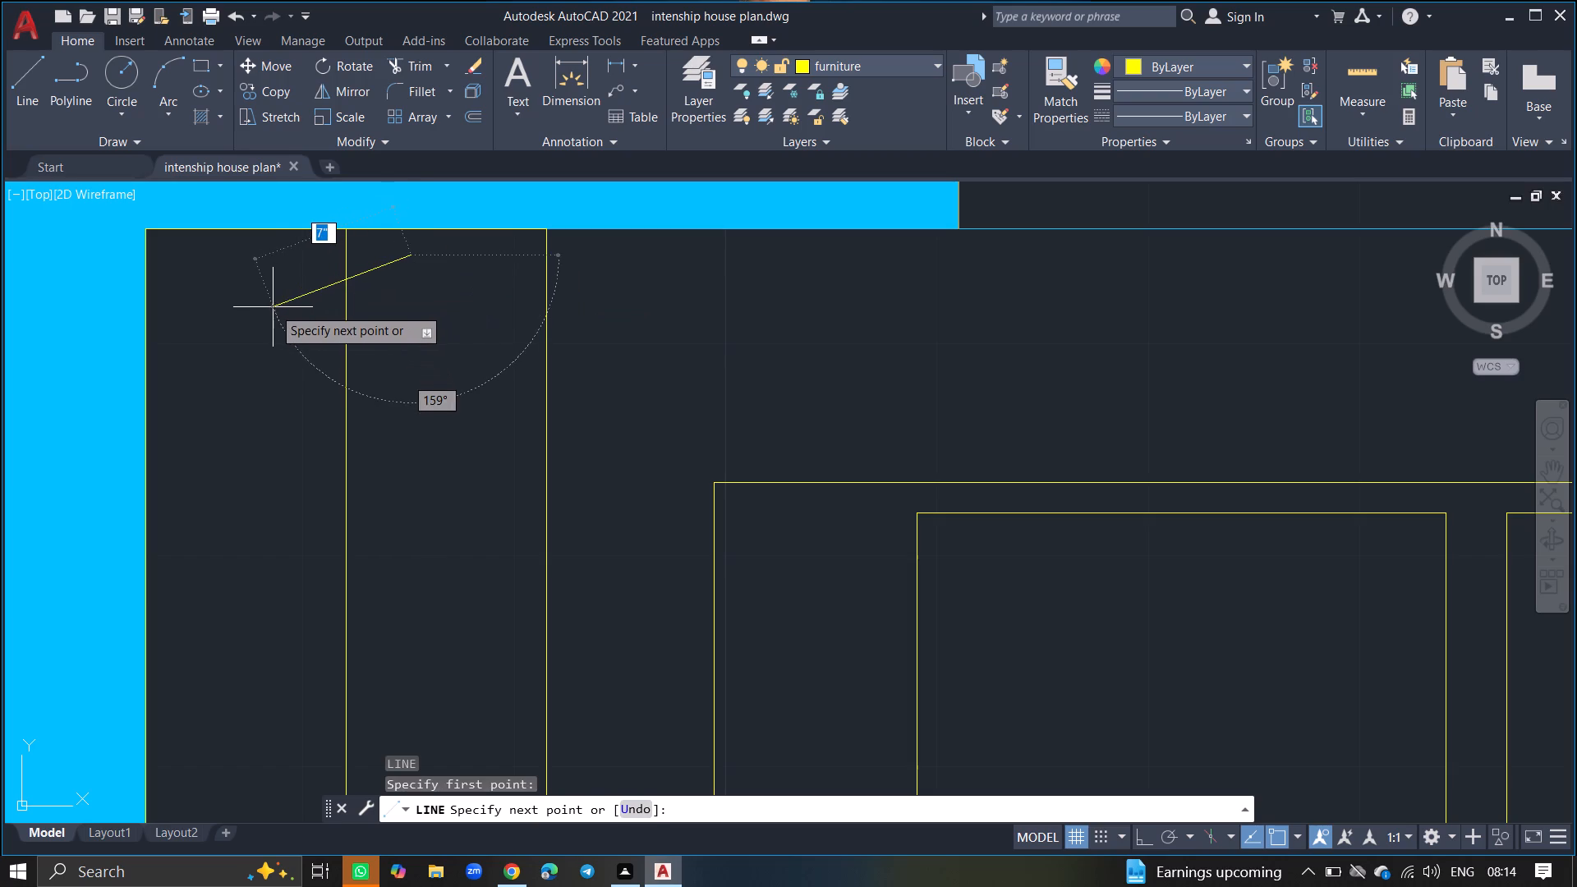
pyautogui.click(273, 311)
pyautogui.press('Return')
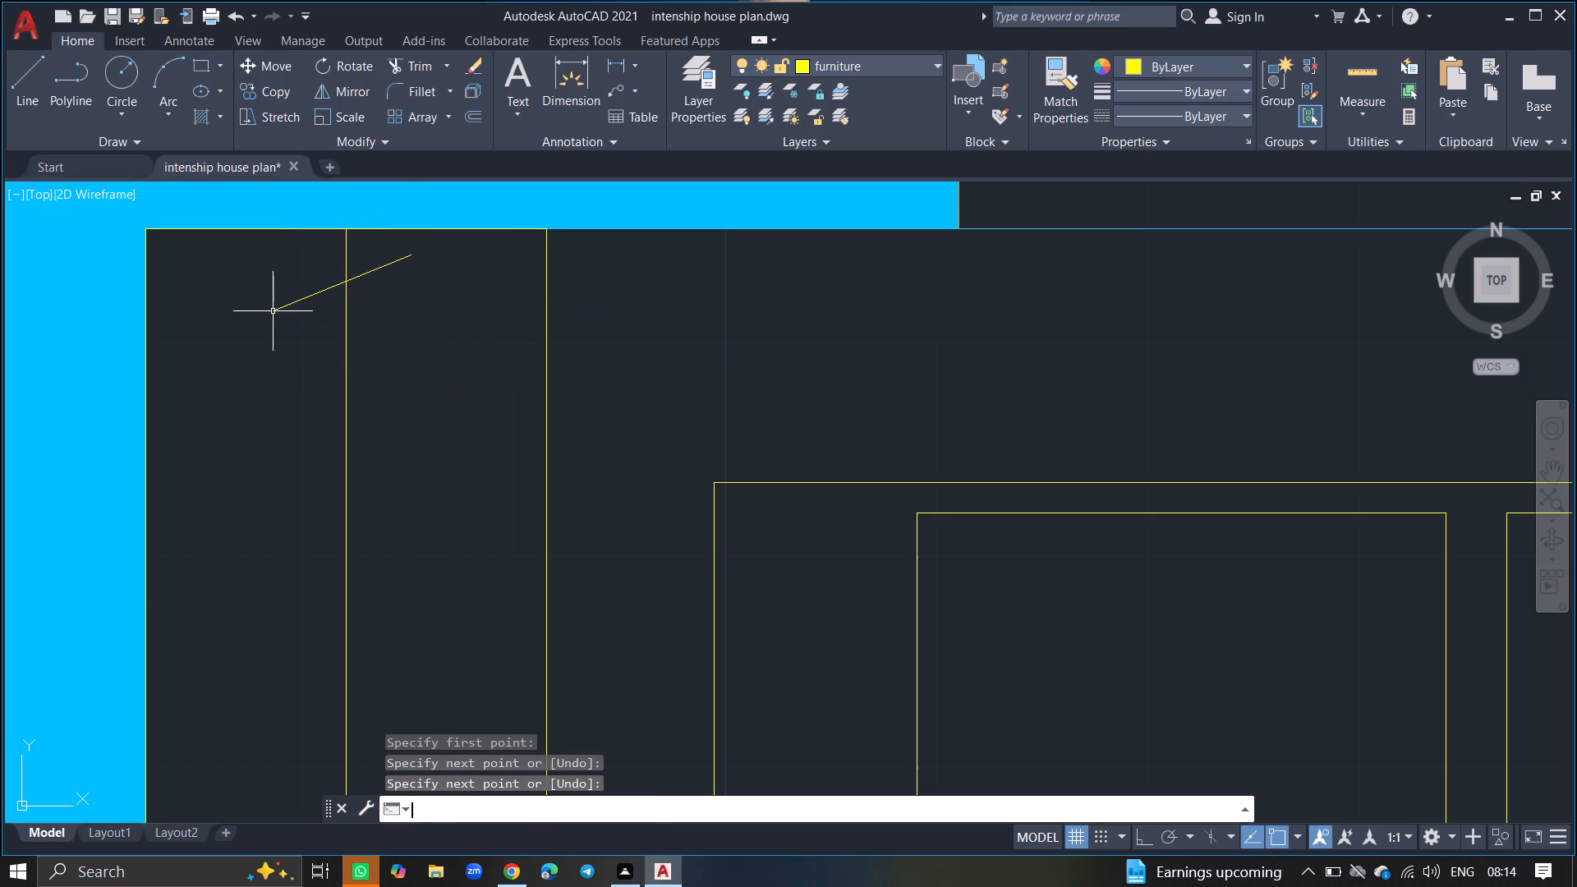
# Copy the slanted hanger line as a fitted array of 20 items spanning about 5'-2" straight down the wardrobe's centre line.
pyautogui.click(282, 307)
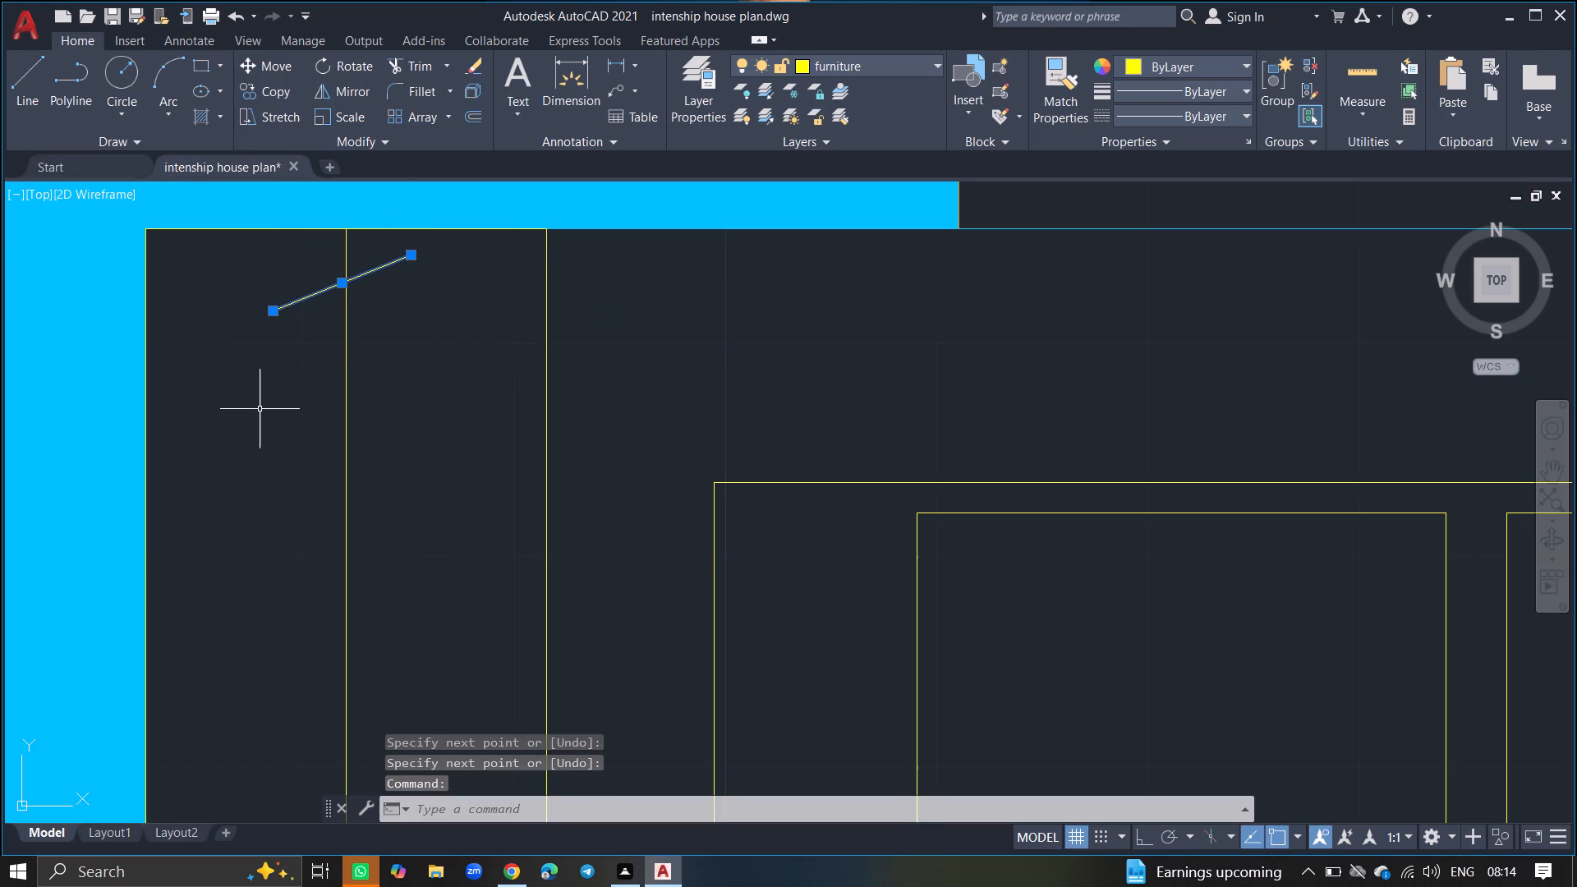
pyautogui.write('COPY')
pyautogui.press('Return')
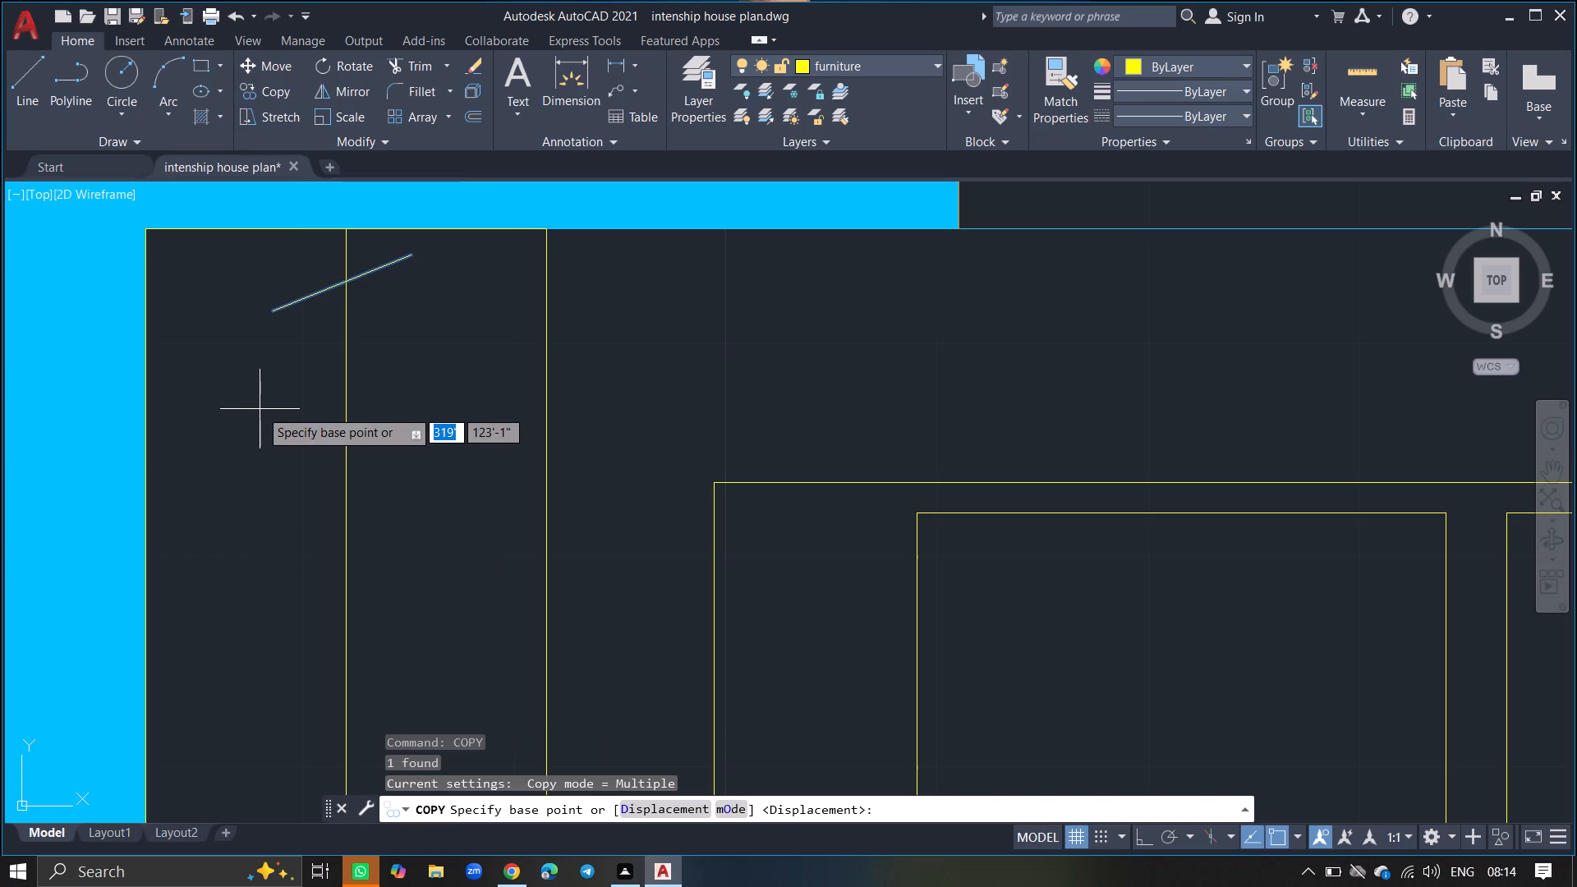
pyautogui.click(289, 305)
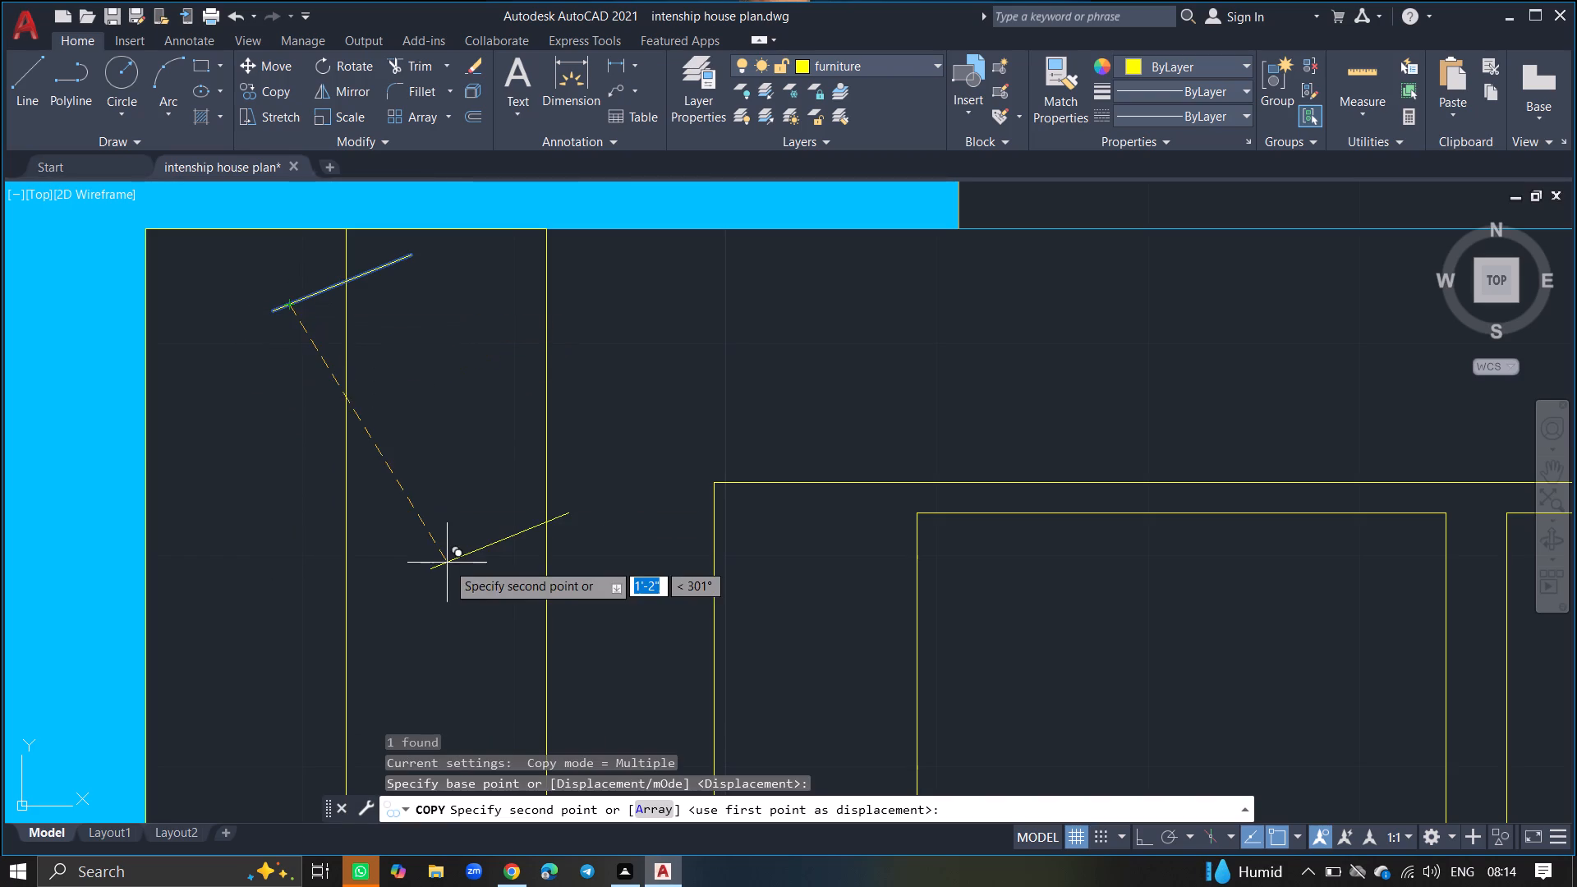
pyautogui.click(660, 807)
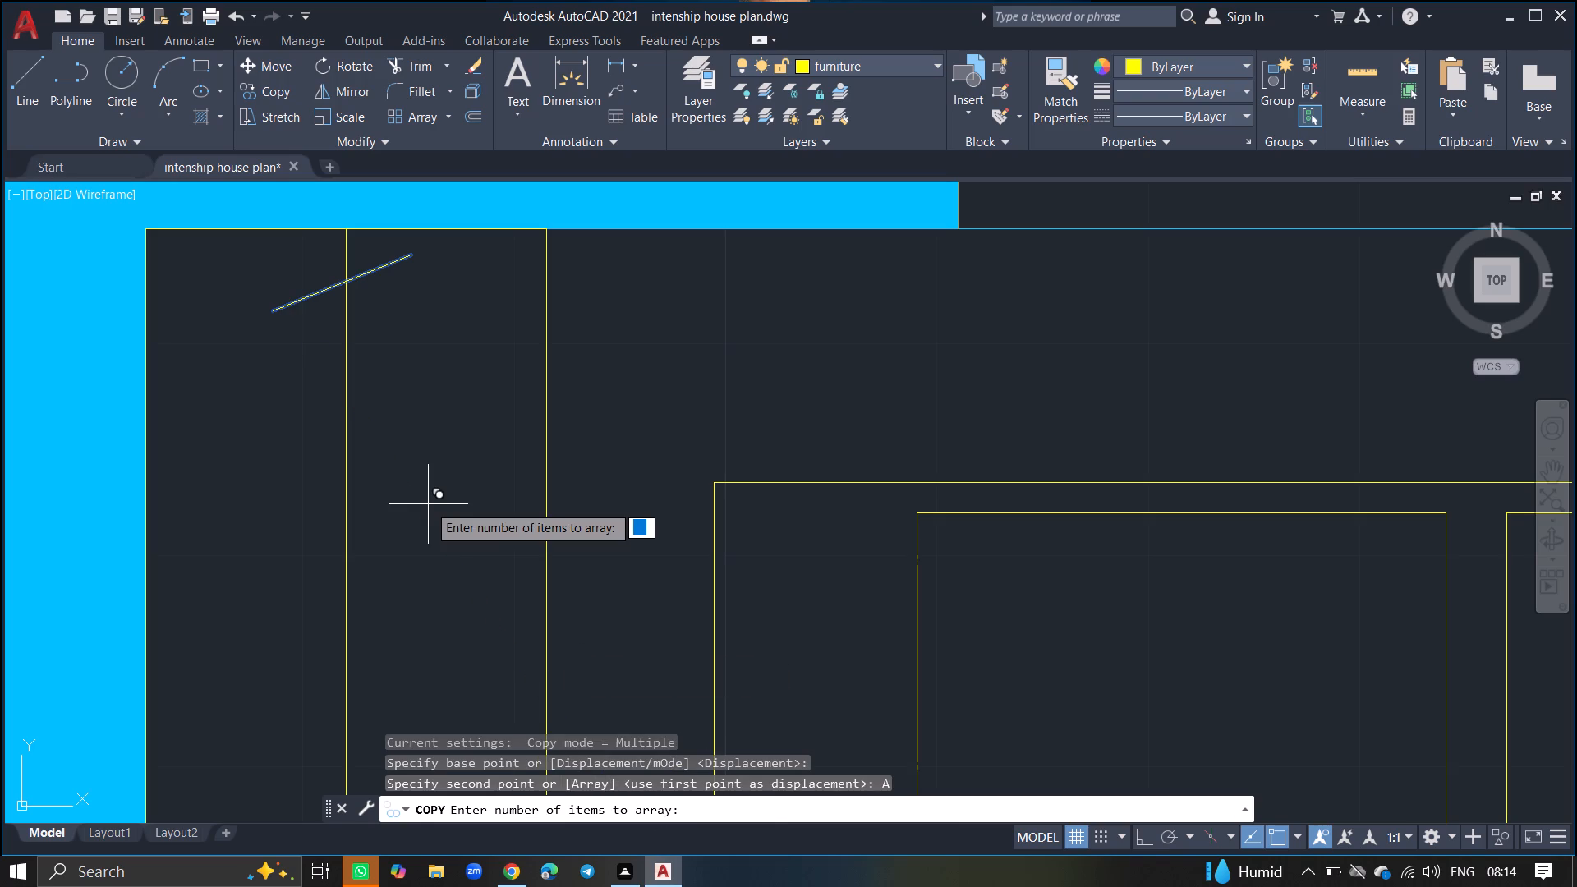
pyautogui.write('20')
pyautogui.press('Return')
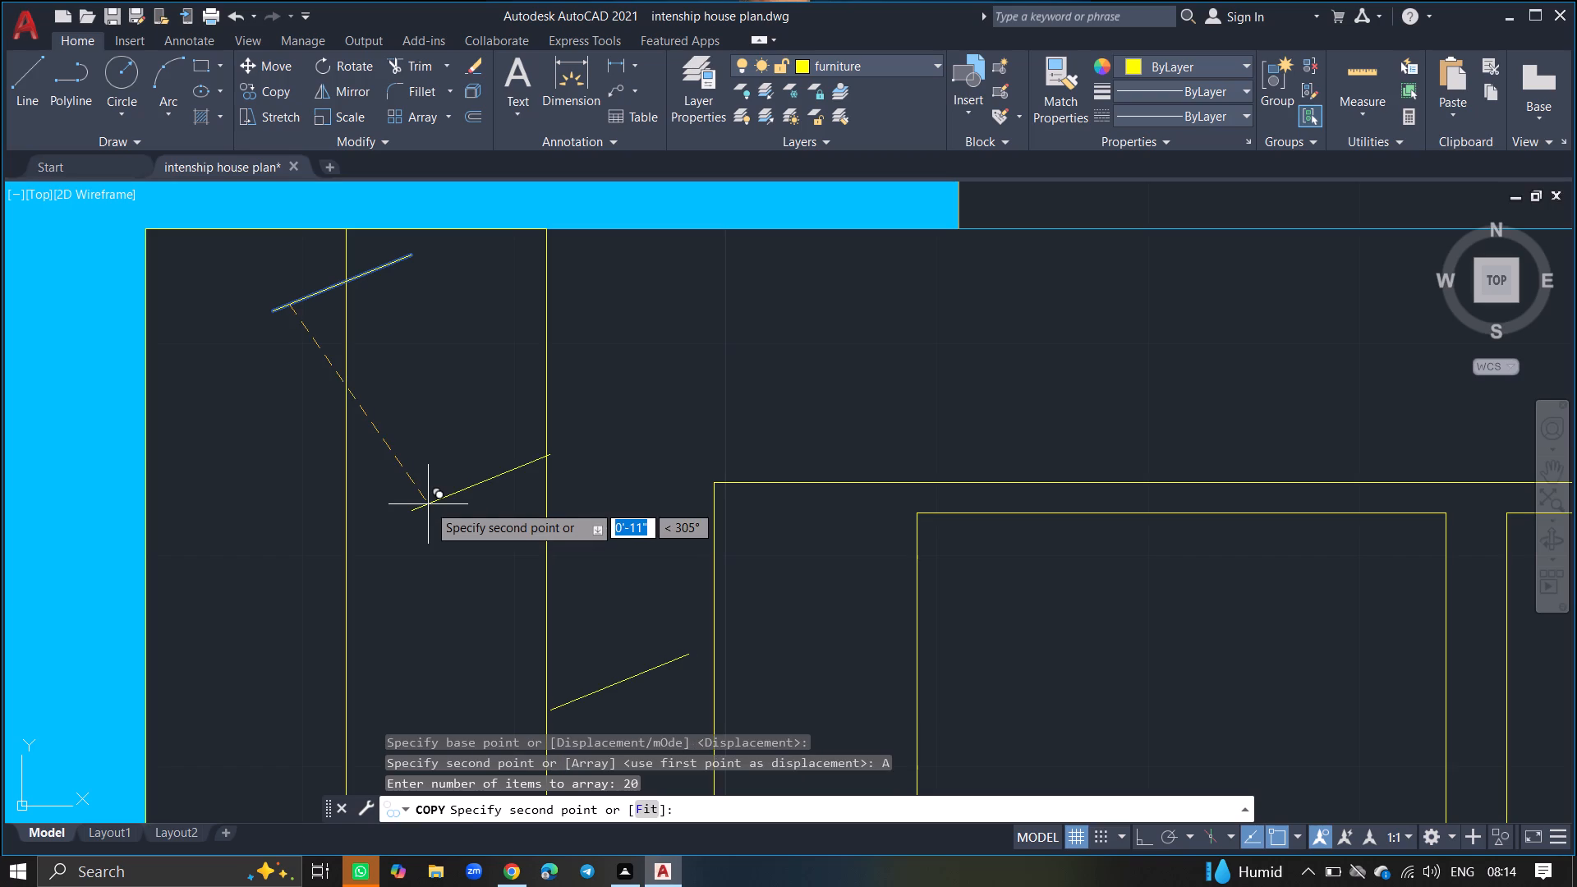
pyautogui.click(649, 811)
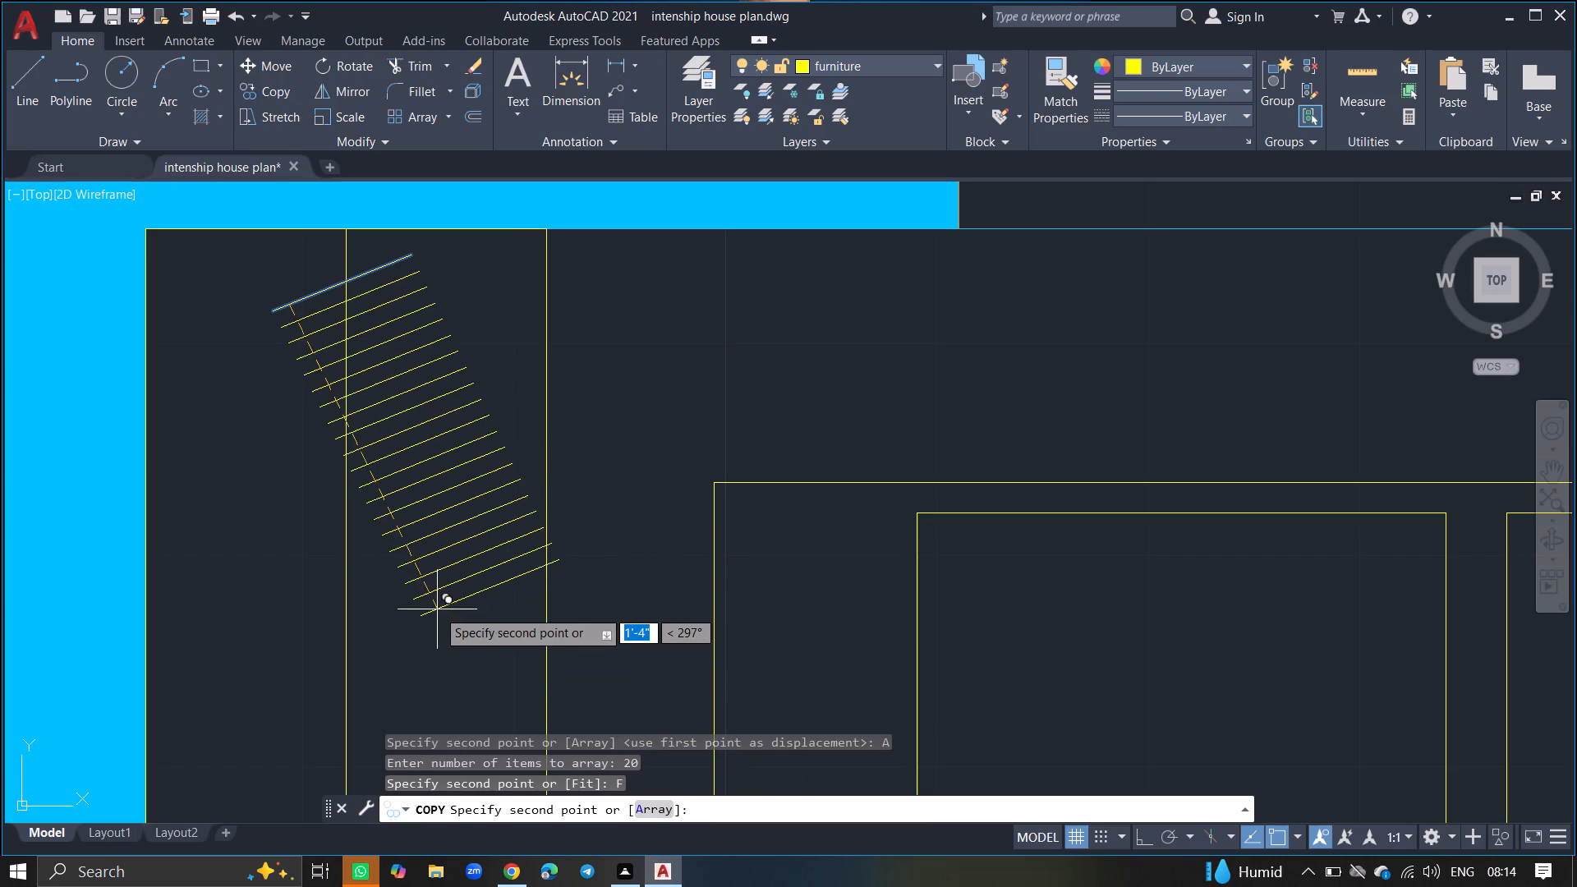
pyautogui.keyDown('ctrl'); pyautogui.scroll(-1, 347, 645); pyautogui.keyUp('ctrl')
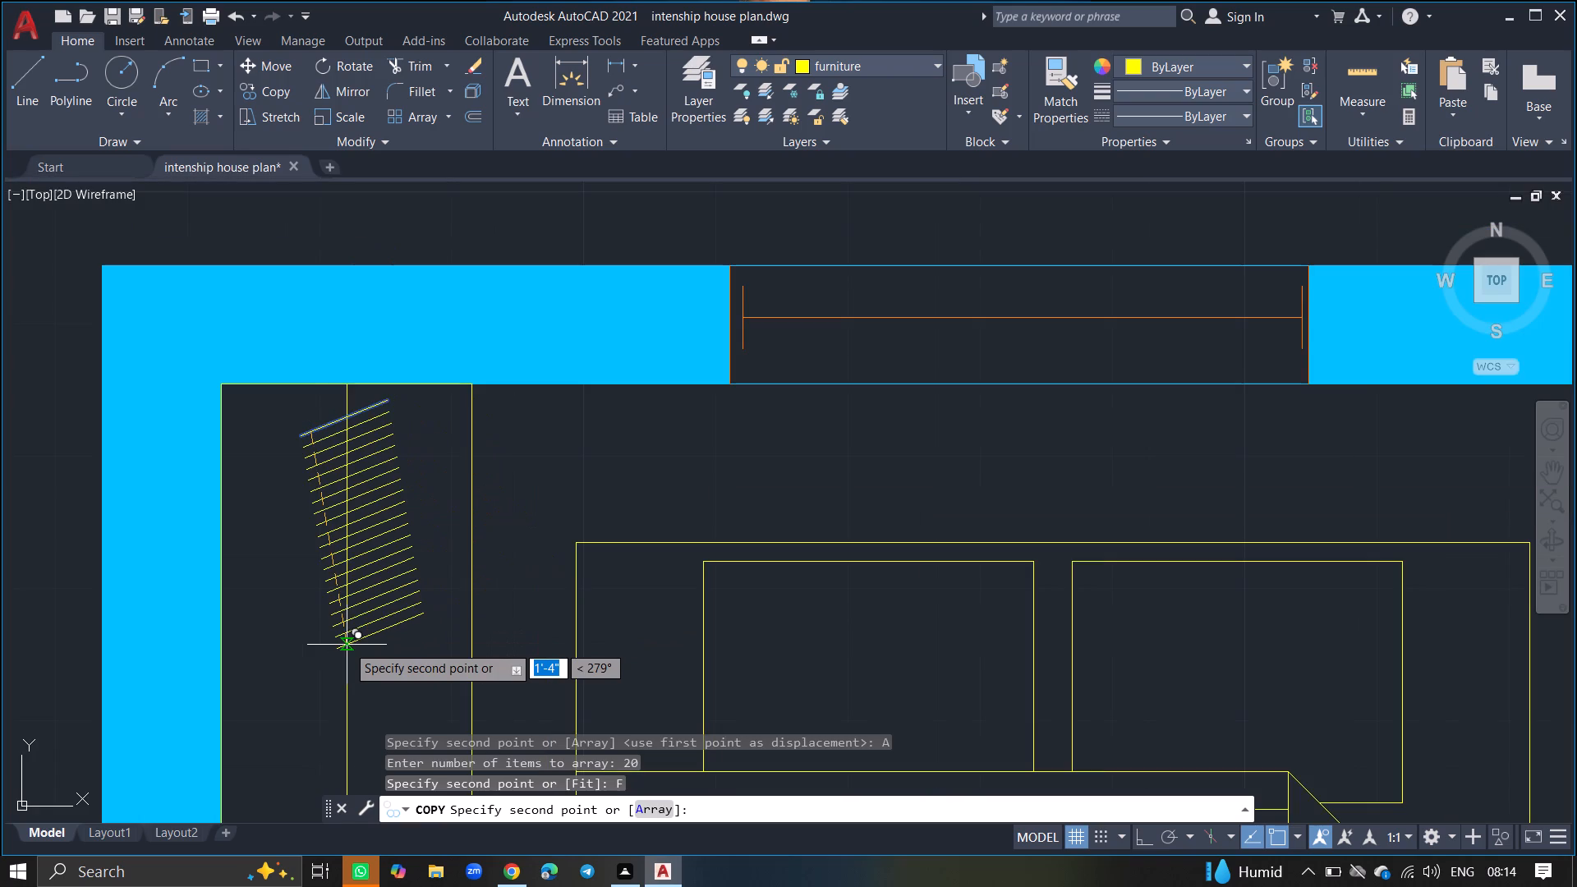
pyautogui.keyDown('ctrl'); pyautogui.scroll(-6, 347, 645); pyautogui.keyUp('ctrl')
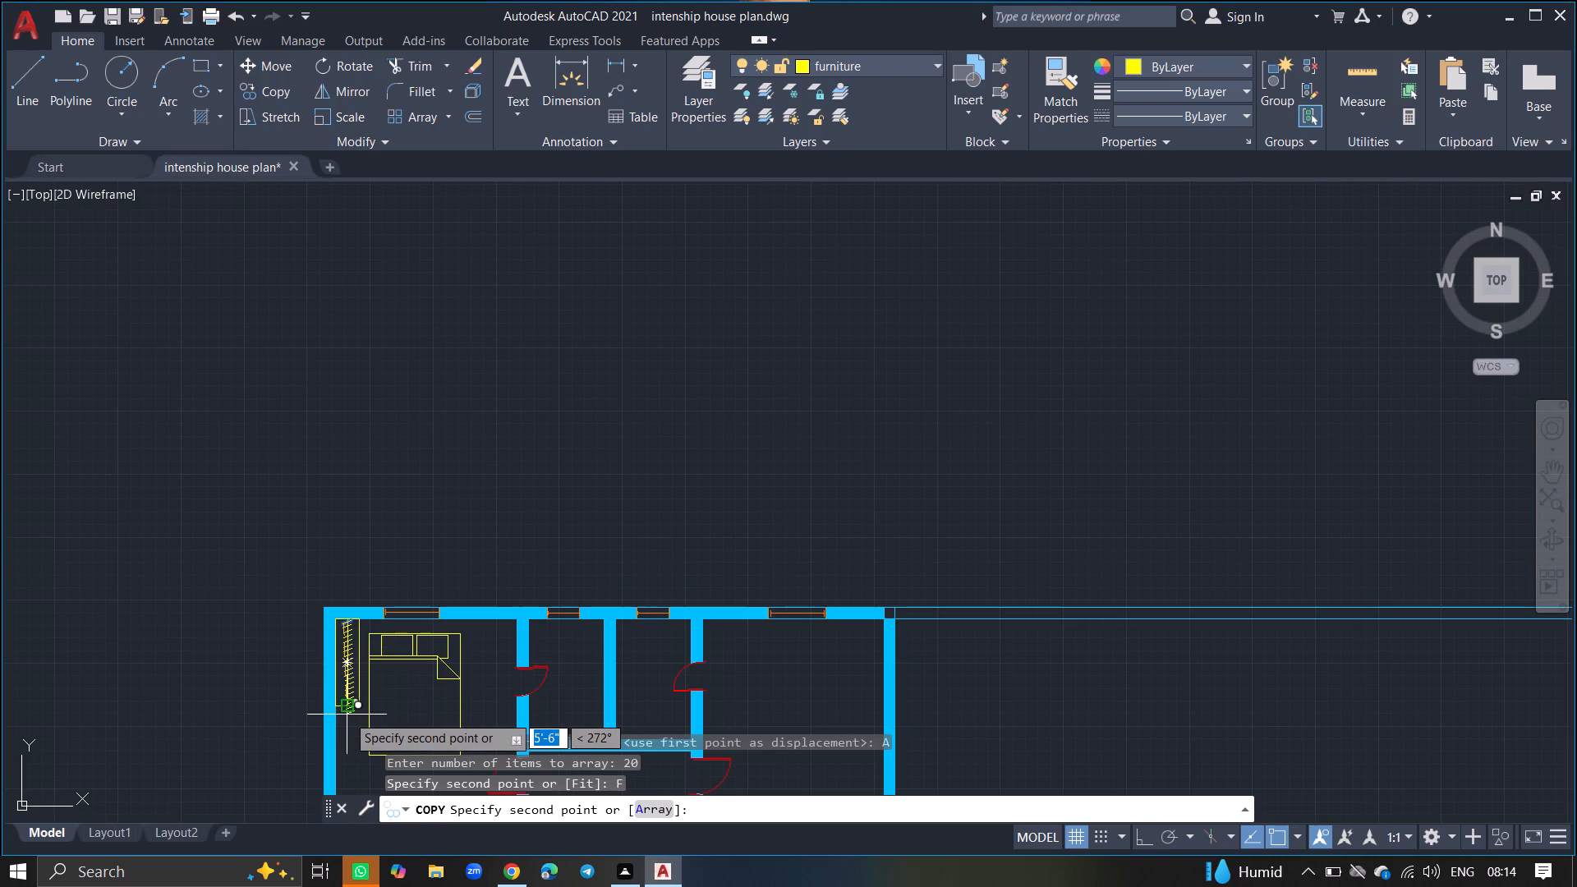
pyautogui.keyDown('ctrl'); pyautogui.scroll(4, 343, 716); pyautogui.keyUp('ctrl')
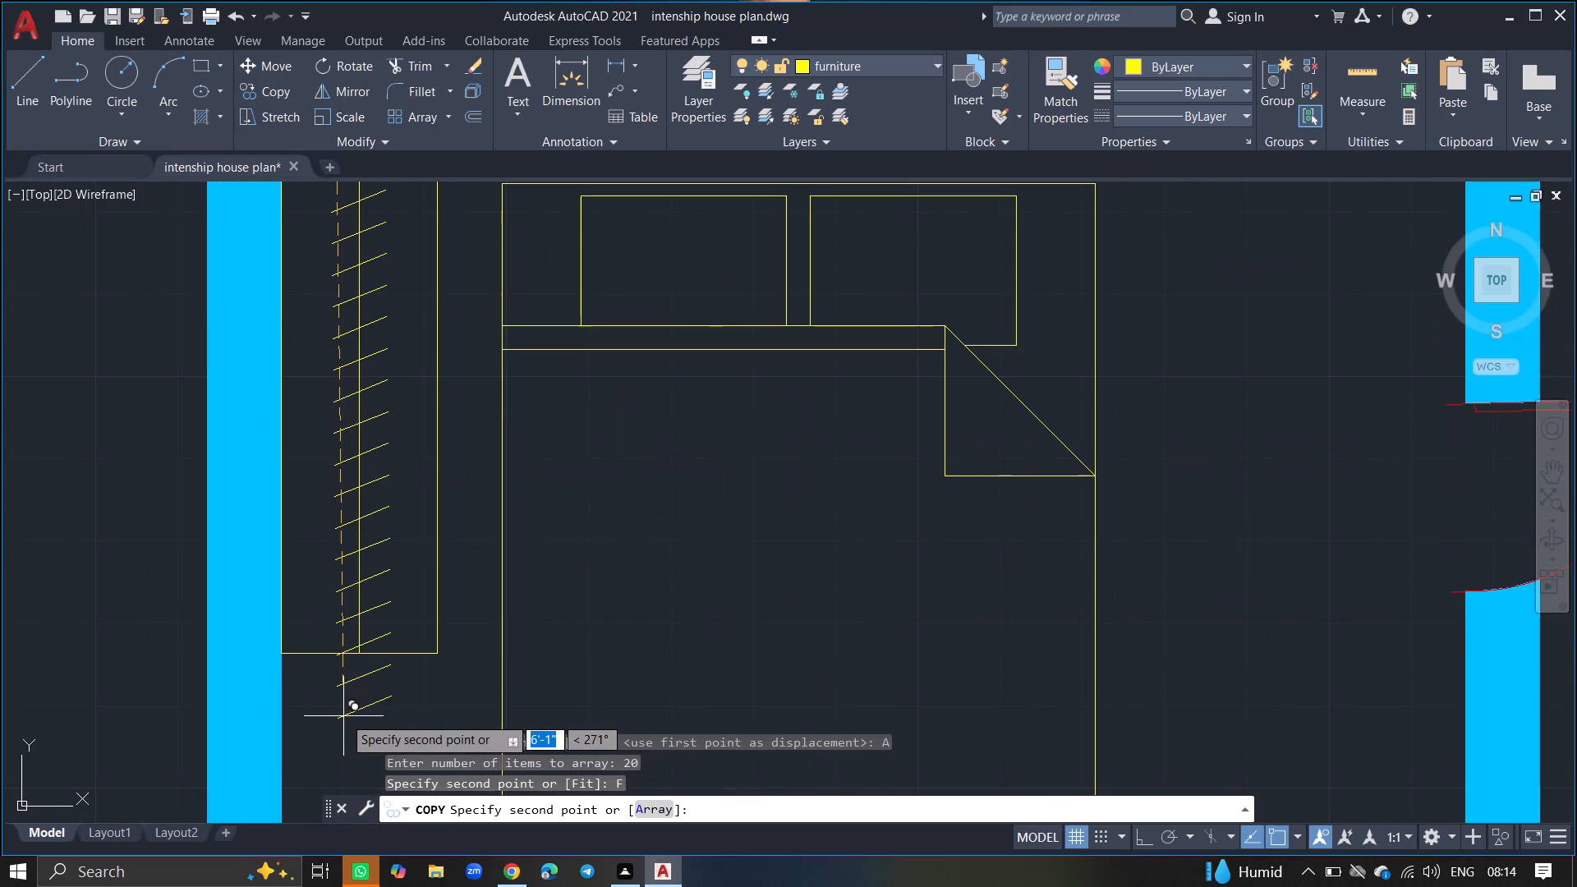
pyautogui.click(341, 624)
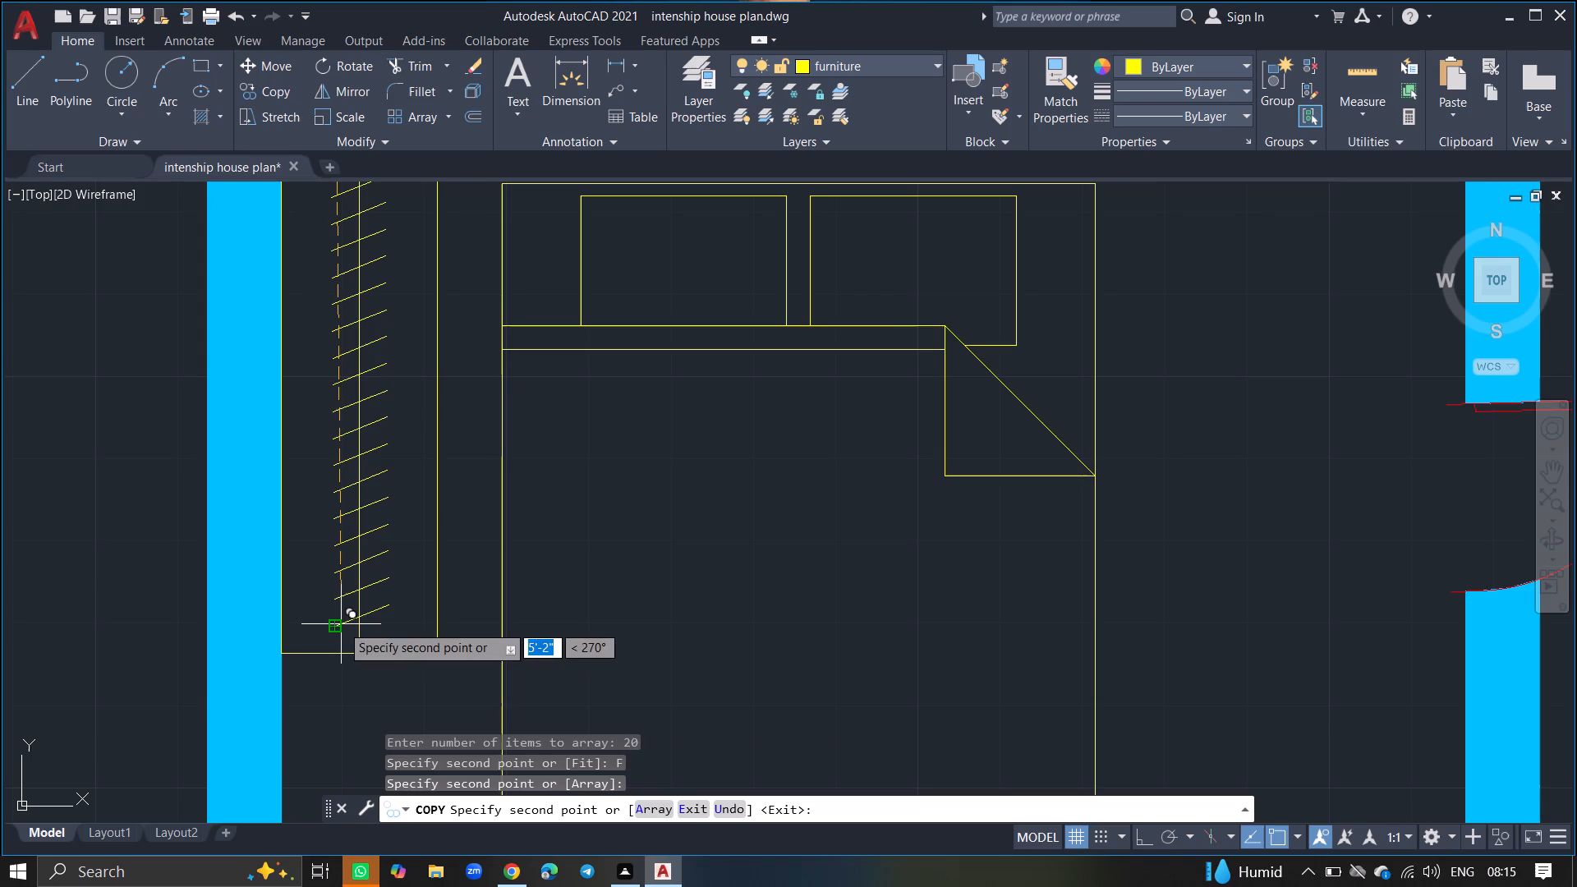
pyautogui.press('Return')
# Copy the bed from the upper-left room into the upper-right room, with its pillows just below the window.
pyautogui.keyDown('ctrl'); pyautogui.scroll(-2, 341, 624); pyautogui.keyUp('ctrl')
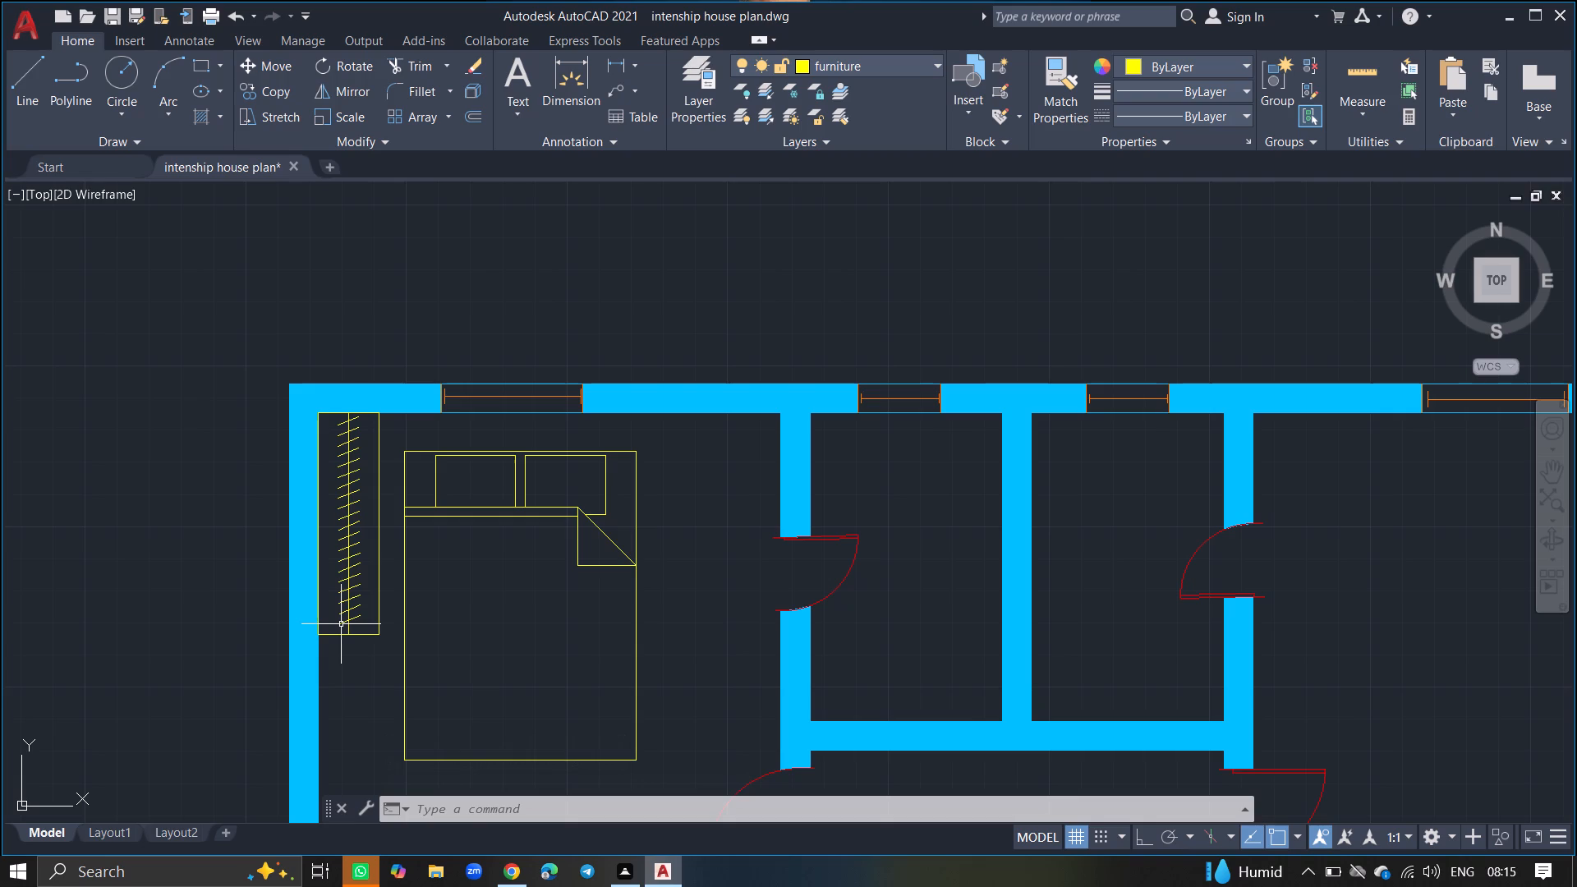
pyautogui.keyDown('ctrl'); pyautogui.scroll(-5, 341, 624); pyautogui.keyUp('ctrl')
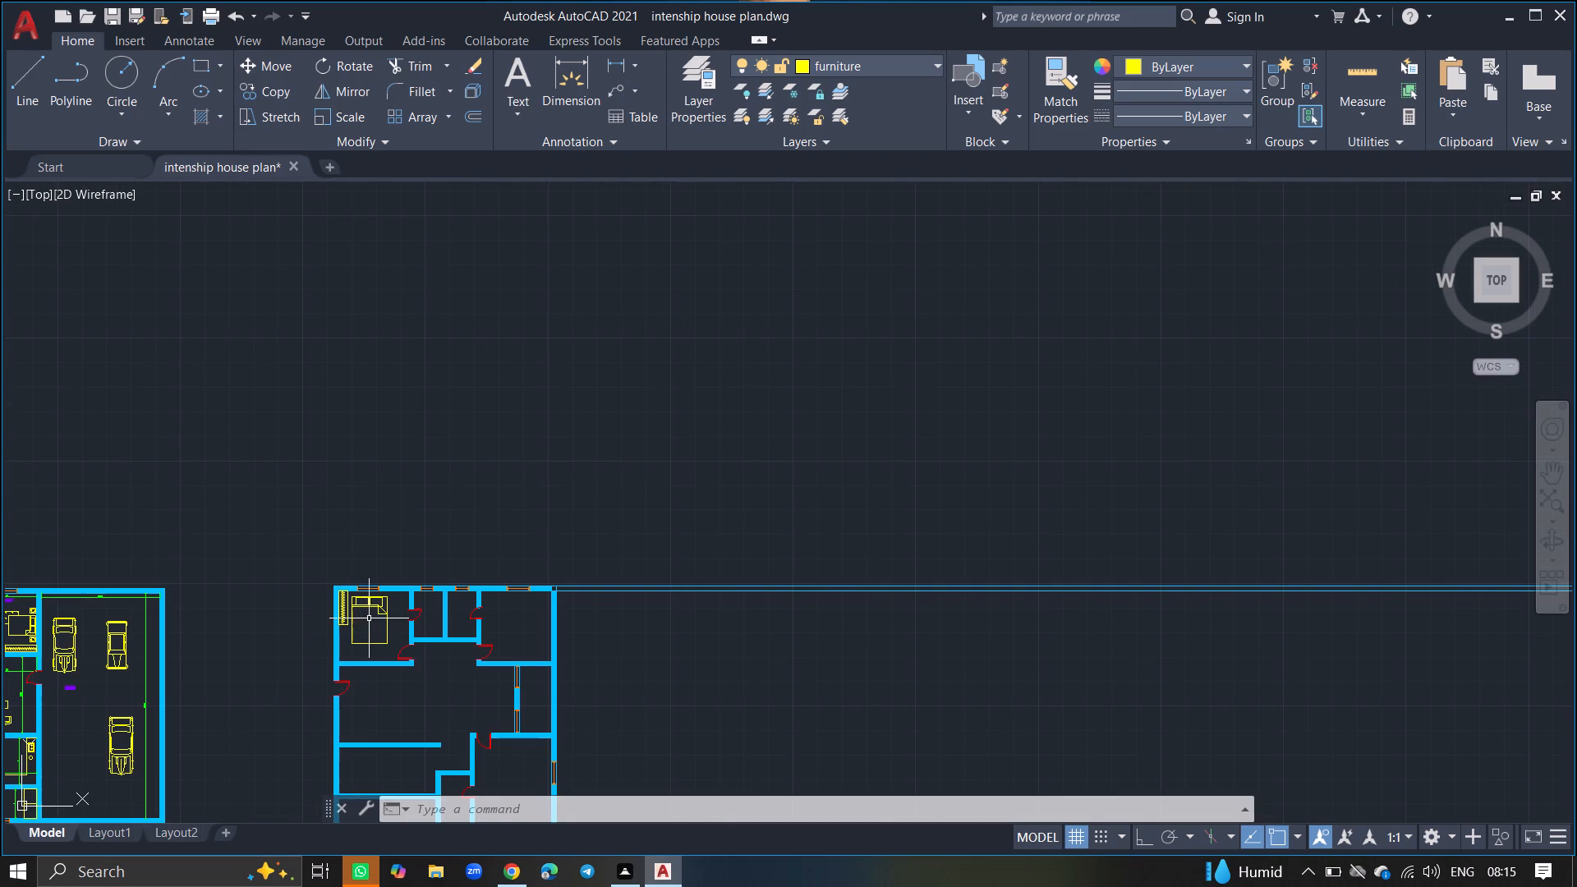
pyautogui.moveTo(375, 603); pyautogui.dragTo(405, 722)
pyautogui.write('COPY')
pyautogui.press('Return')
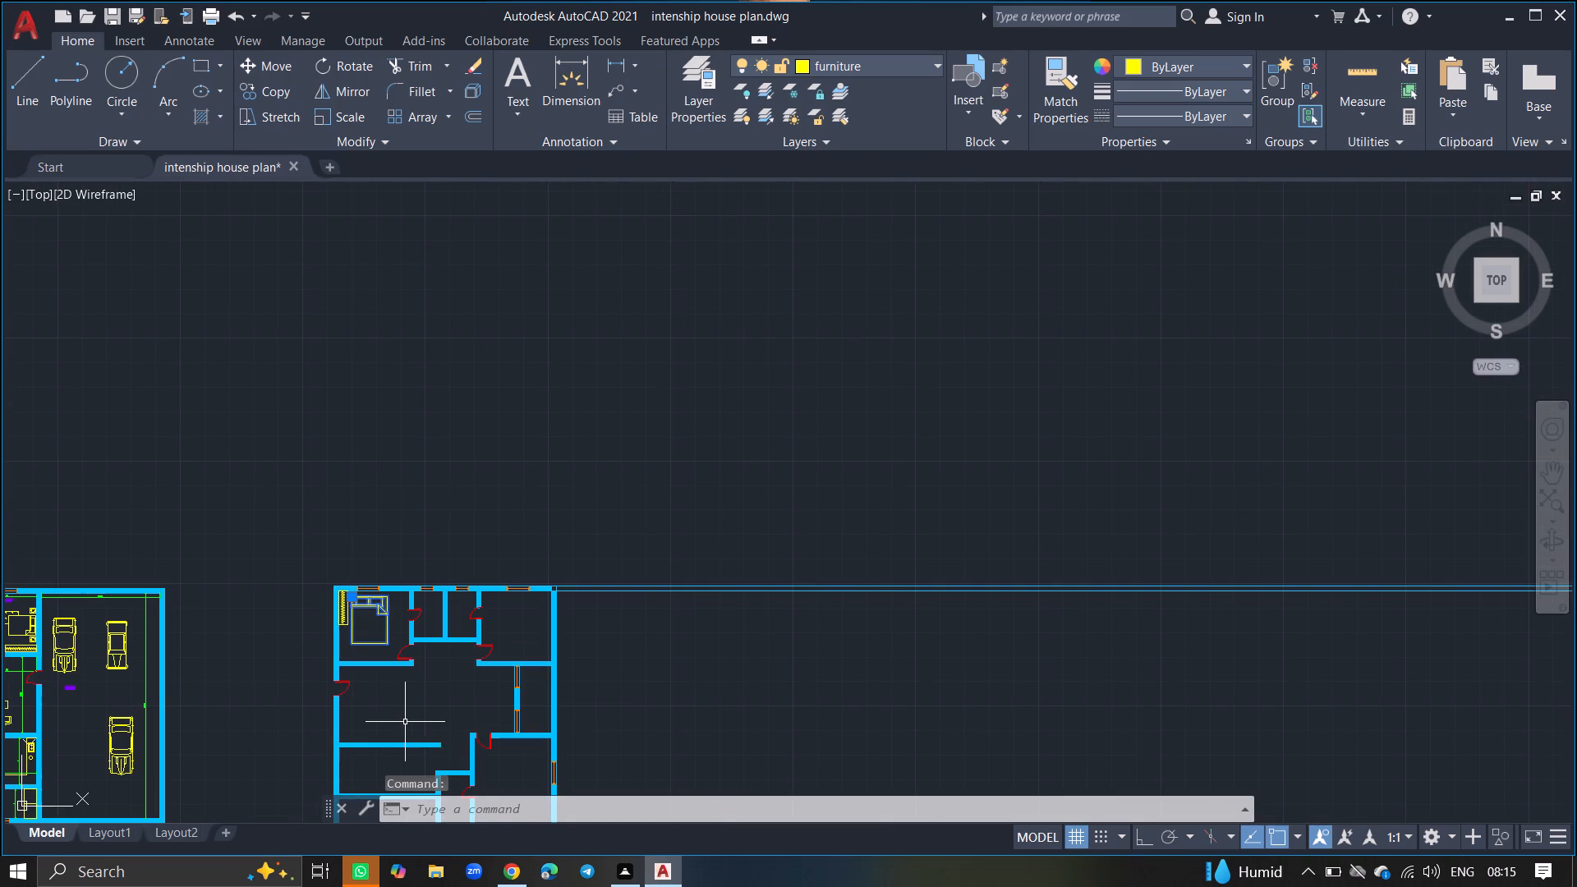
pyautogui.keyDown('ctrl'); pyautogui.scroll(5, 405, 722); pyautogui.keyUp('ctrl')
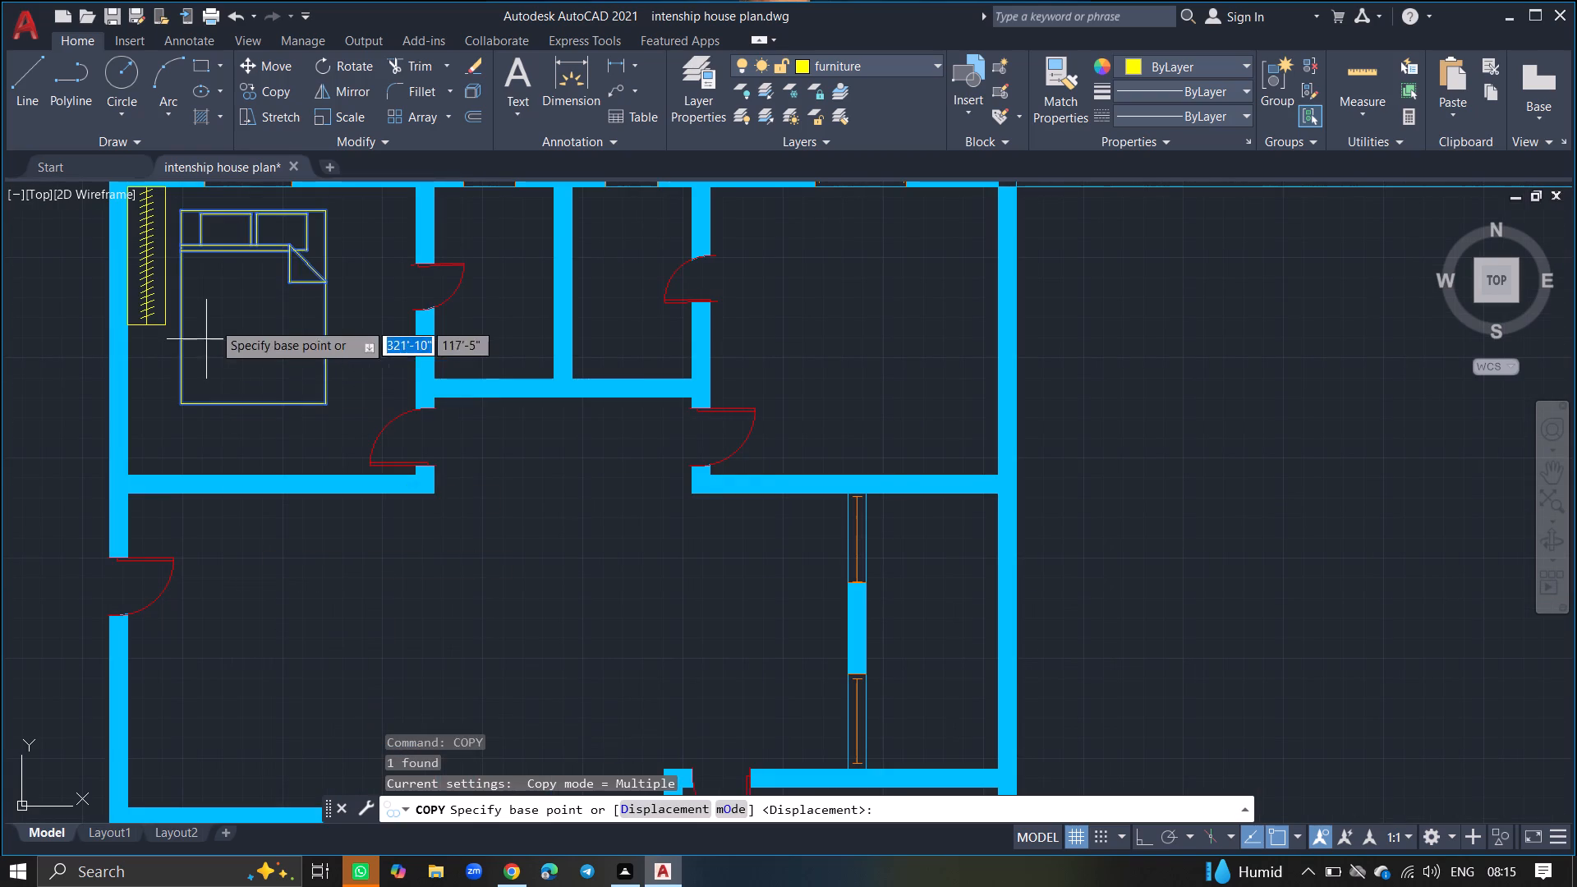
pyautogui.click(264, 233)
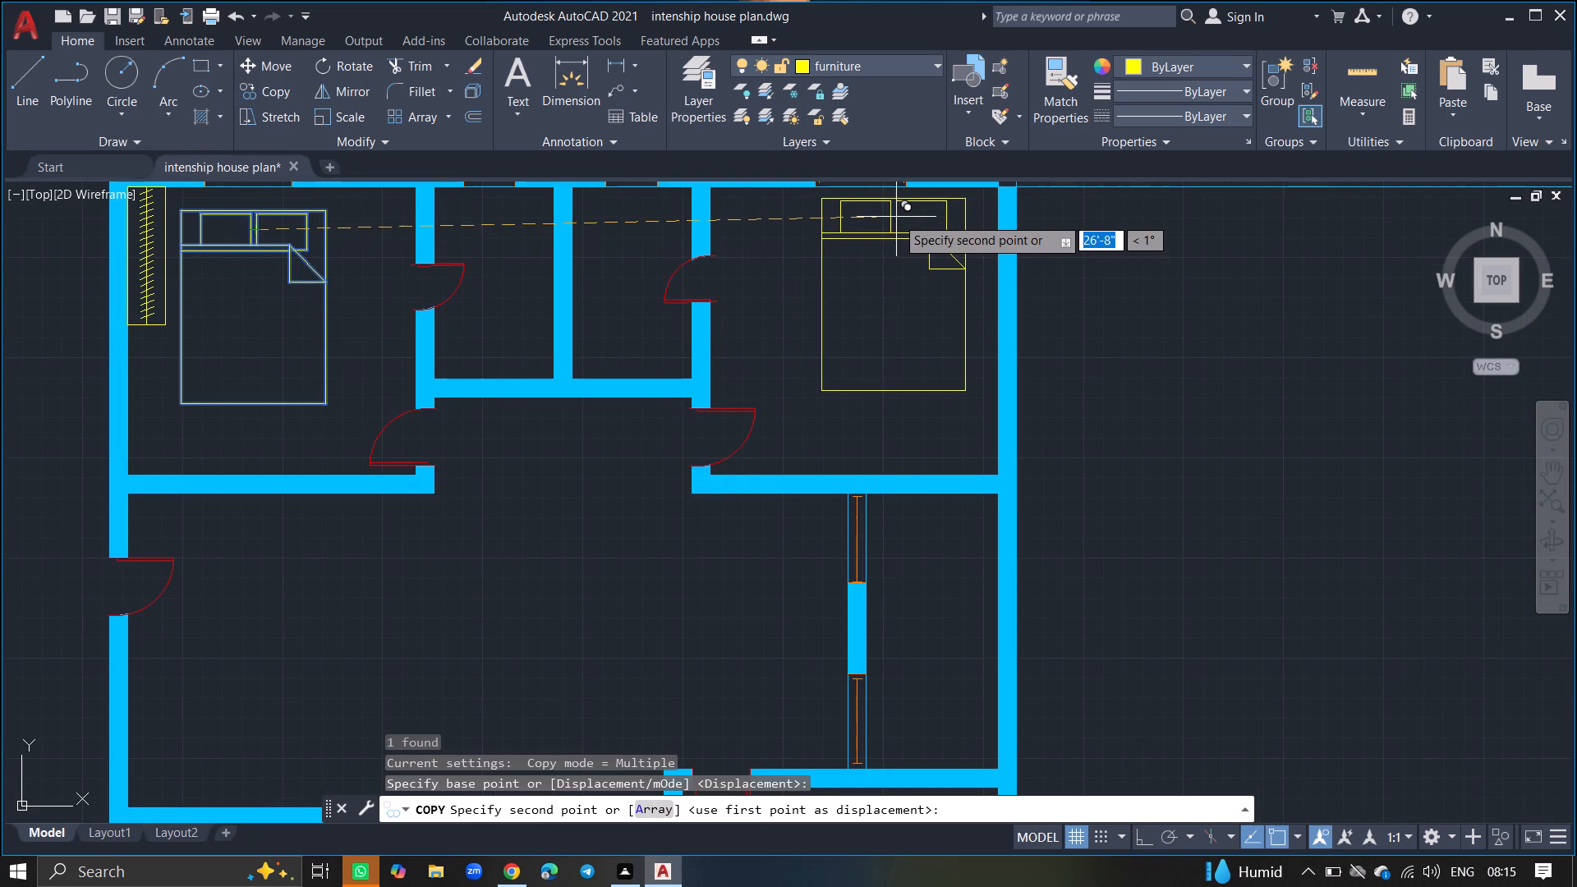
pyautogui.click(891, 225)
pyautogui.press('Return')
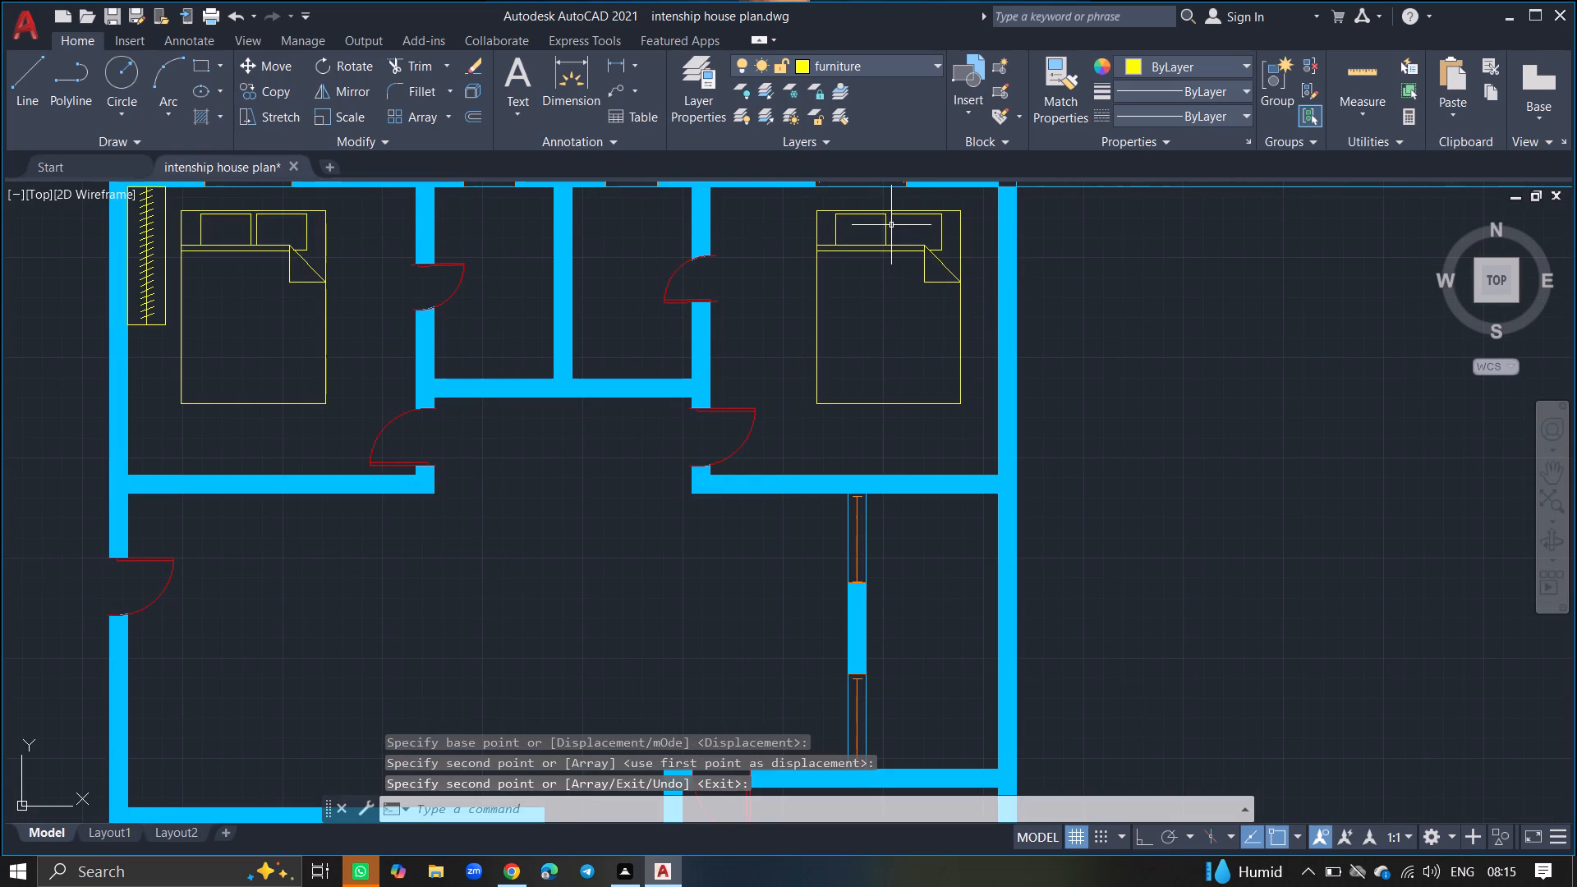
# Rotate the copied bed a quarter turn clockwise about a point between its pillows, so the pillows face the right exterior wall.
pyautogui.click(891, 225)
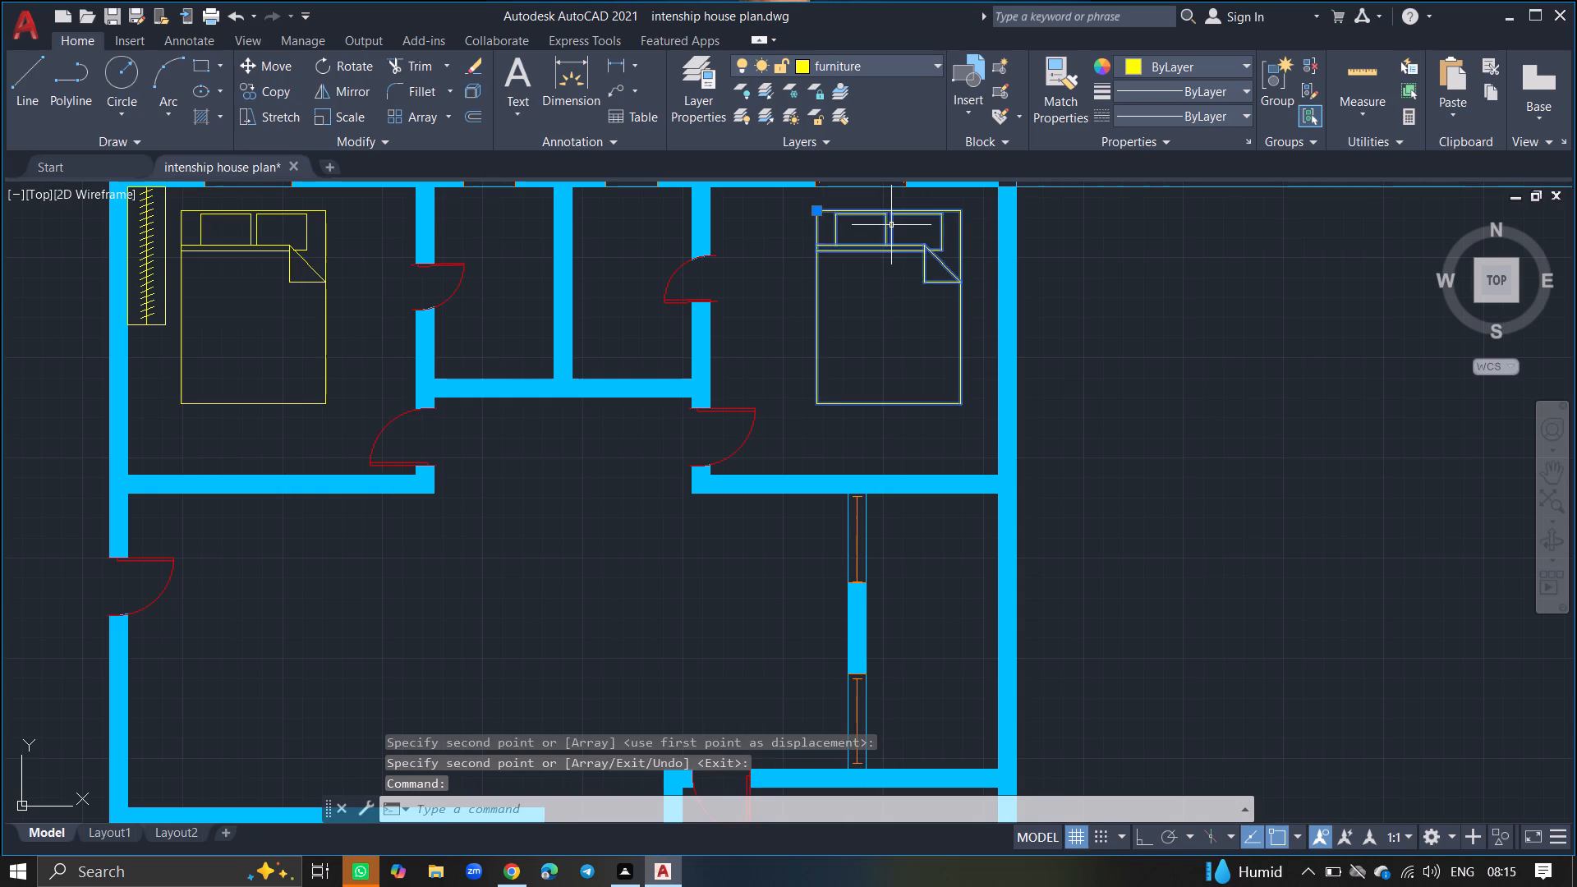
pyautogui.write('ER')
pyautogui.press('BackSpace')
pyautogui.press('BackSpace')
pyautogui.write('RO')
pyautogui.press('Return')
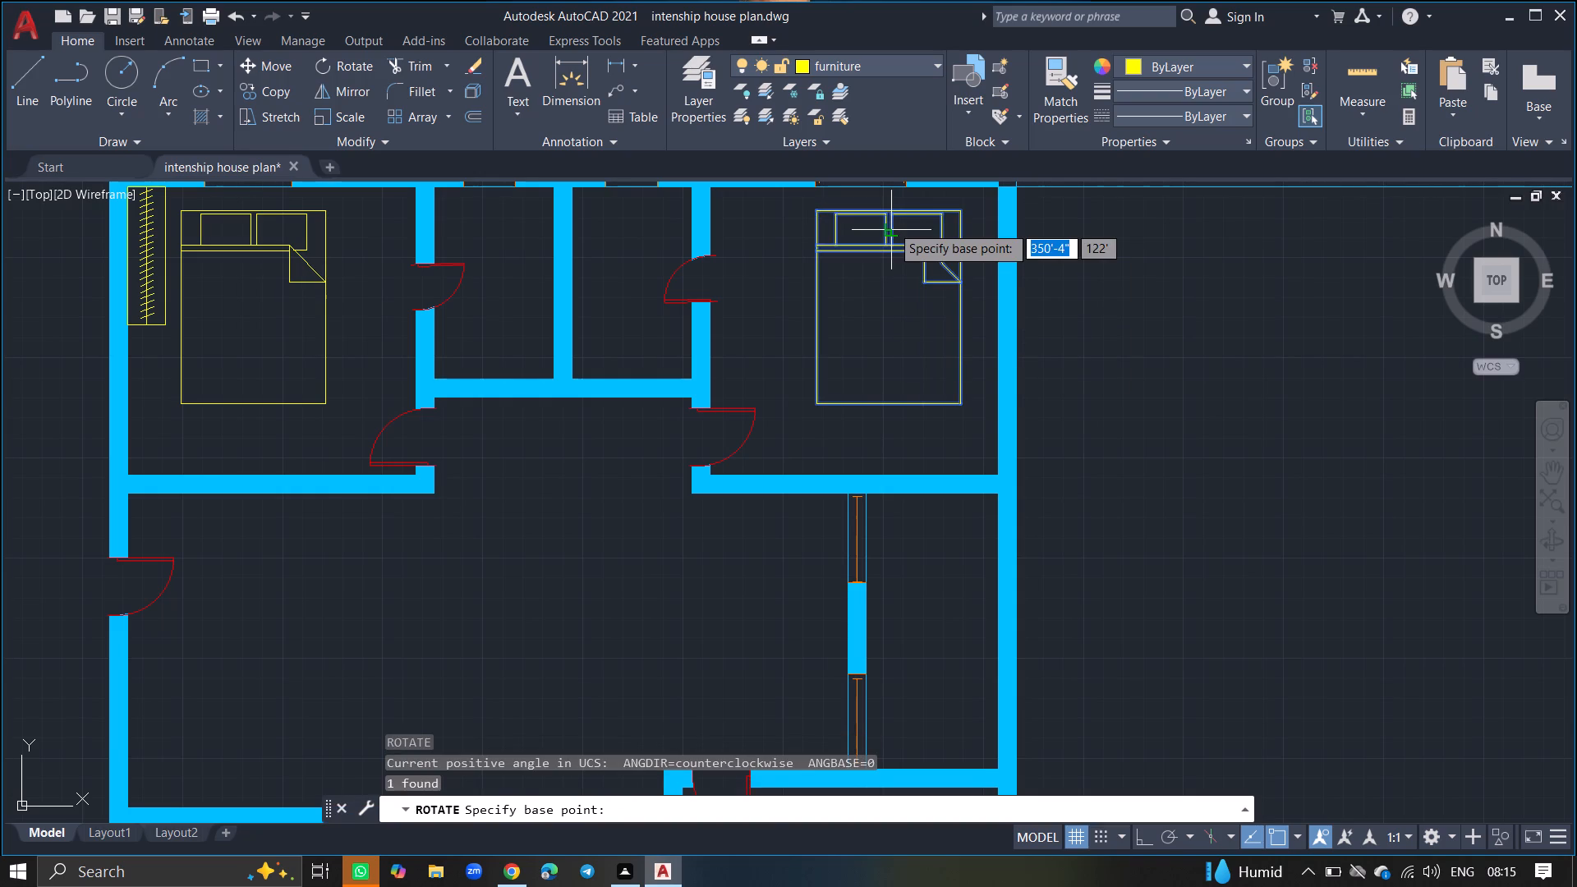
pyautogui.click(891, 225)
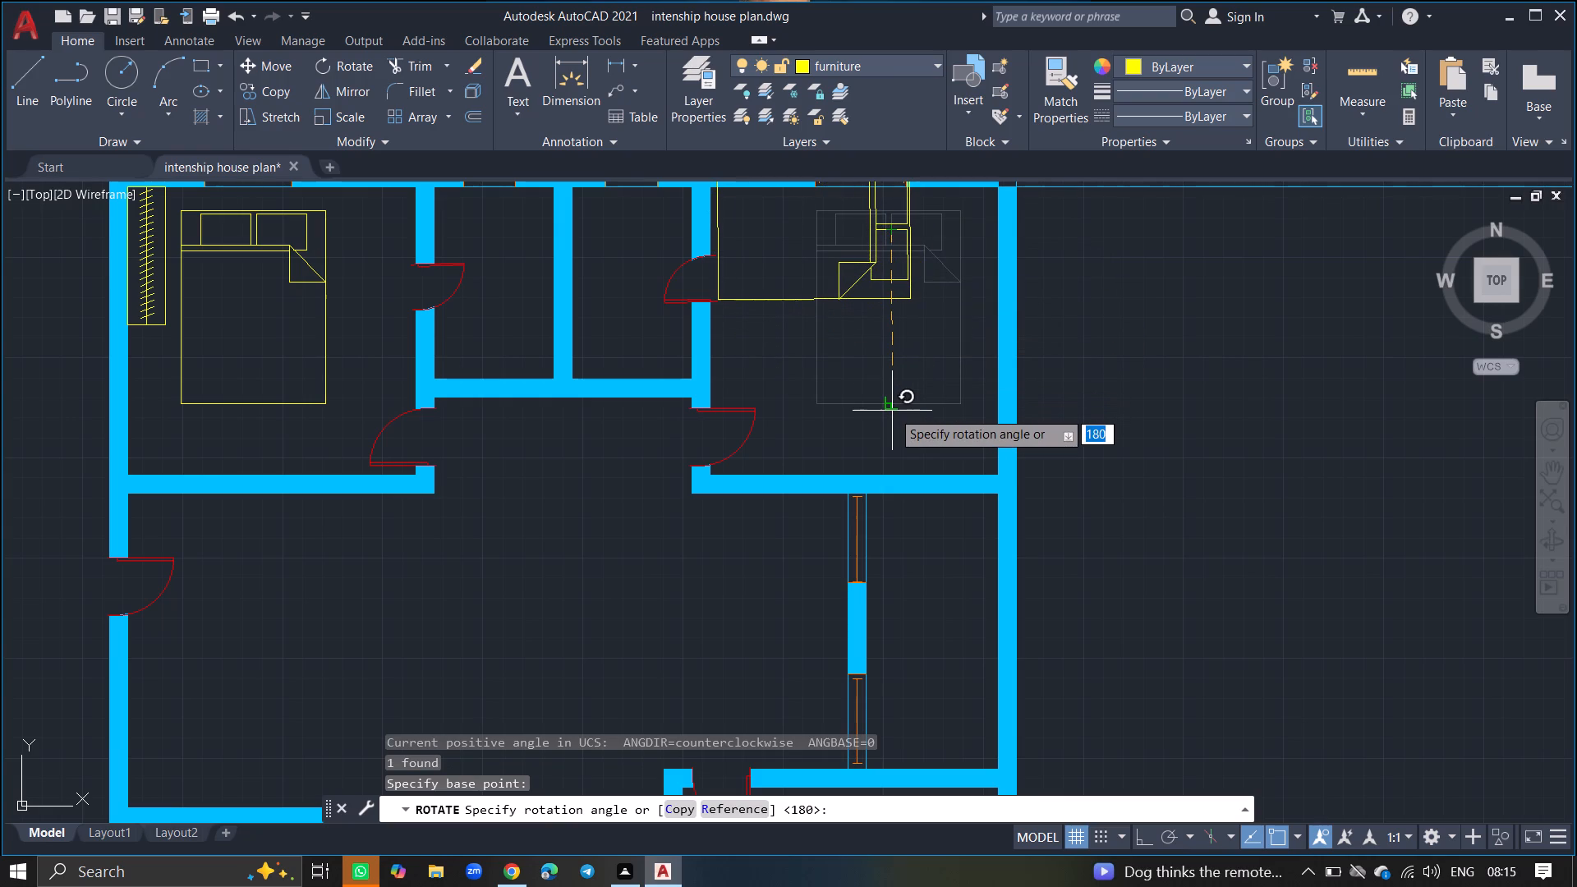
pyautogui.press('F8')
pyautogui.click(892, 411)
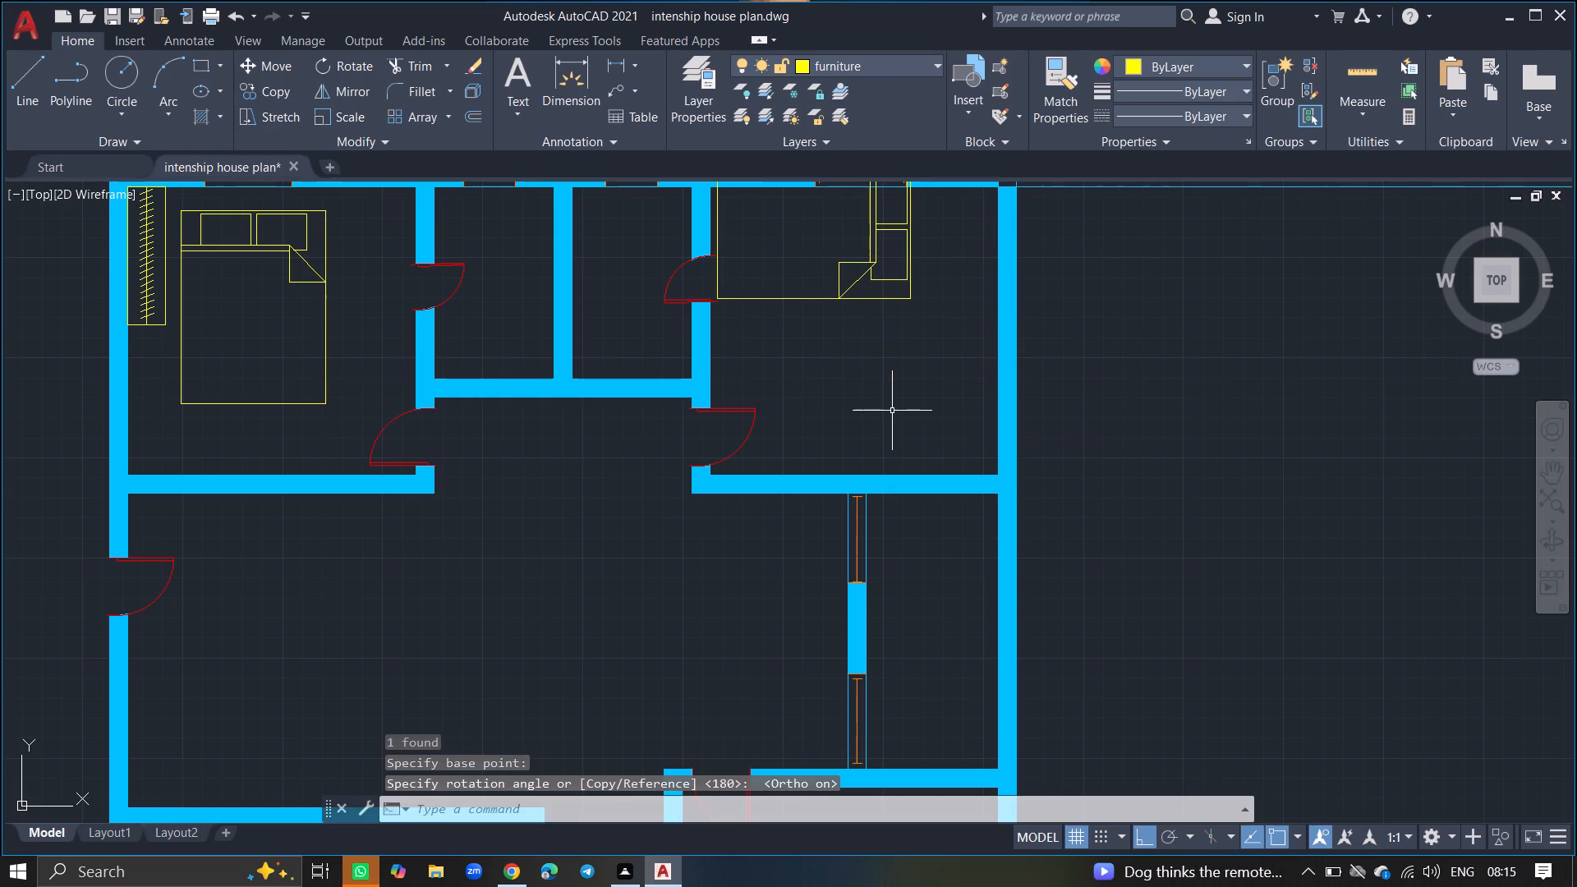
# Move the rotated bed about 4'-8" diagonally down into the upper-right room, with its pillows beside the right exterior wall.
pyautogui.keyDown('ctrl'); pyautogui.scroll(-2, 892, 411); pyautogui.keyUp('ctrl')
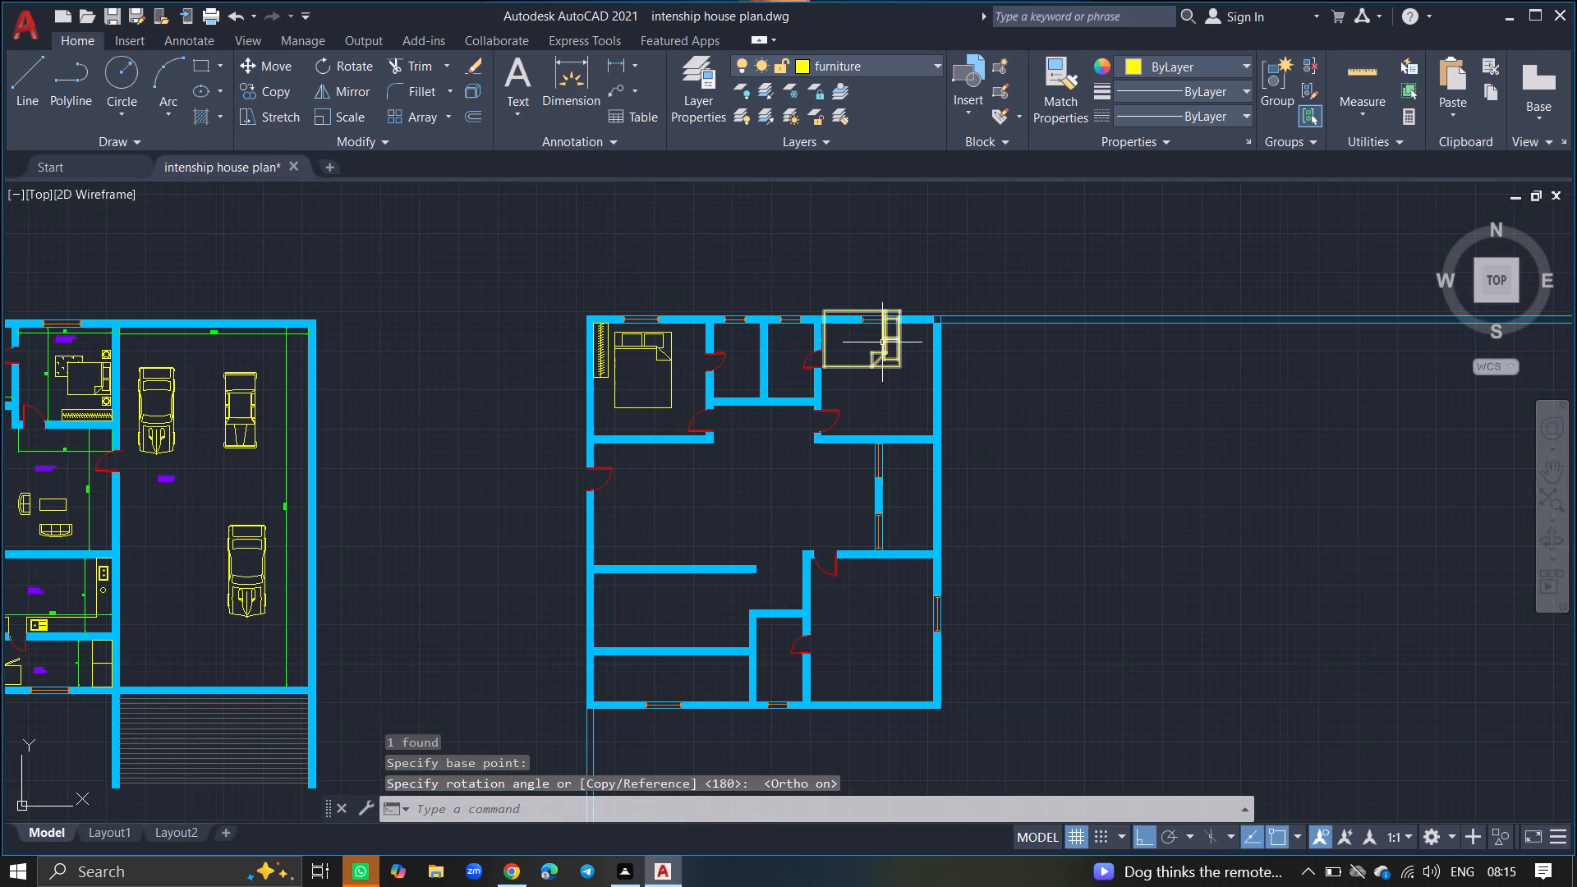
pyautogui.click(882, 342)
pyautogui.write('MOVE')
pyautogui.press('Return')
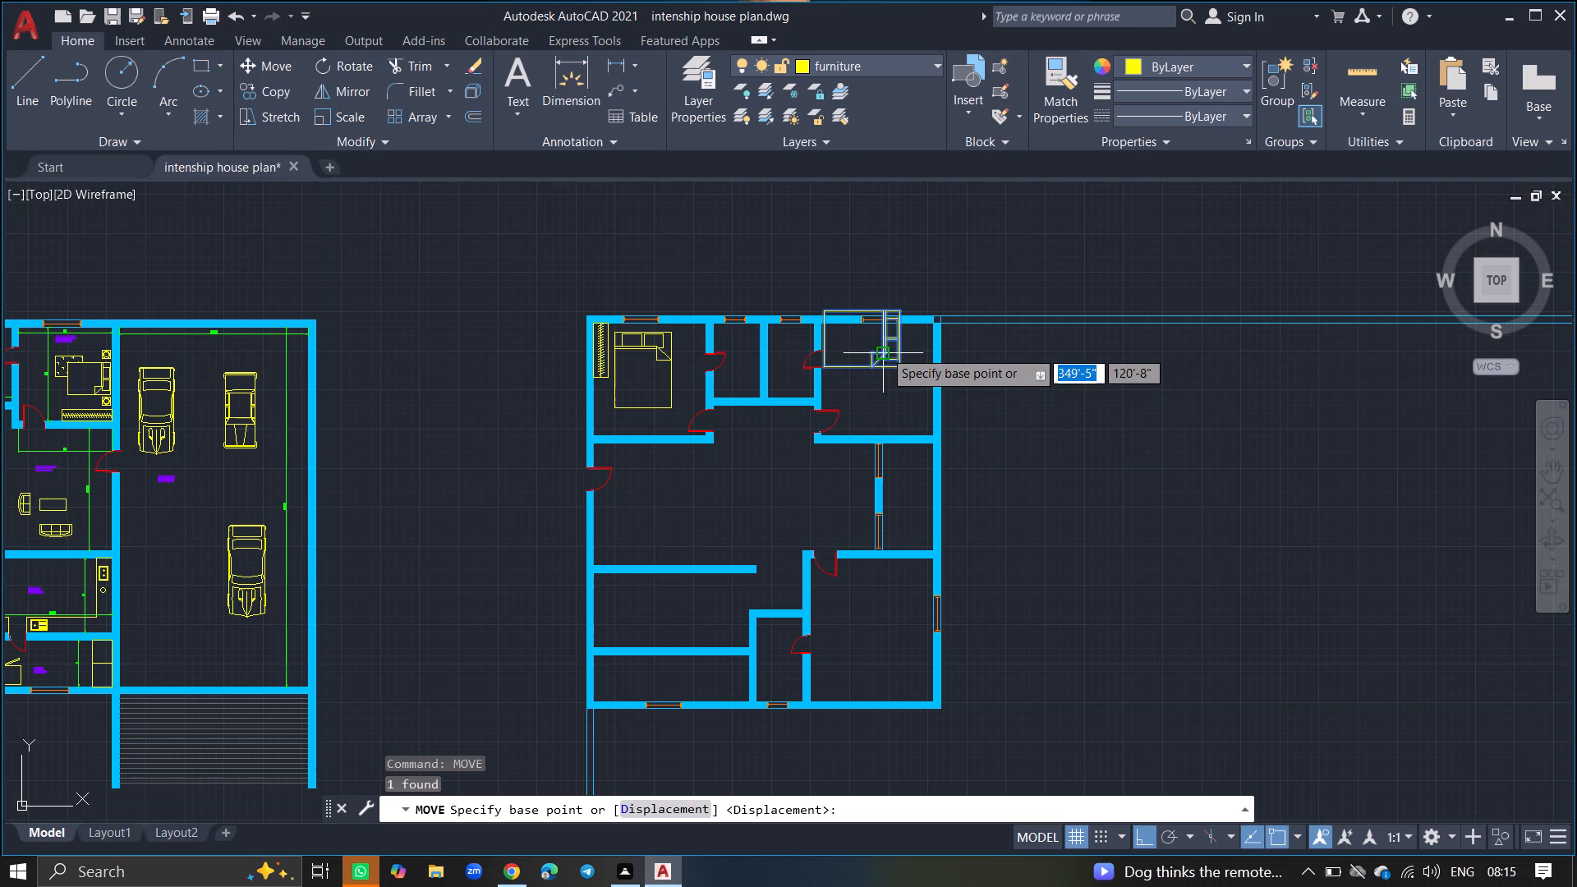
pyautogui.click(884, 348)
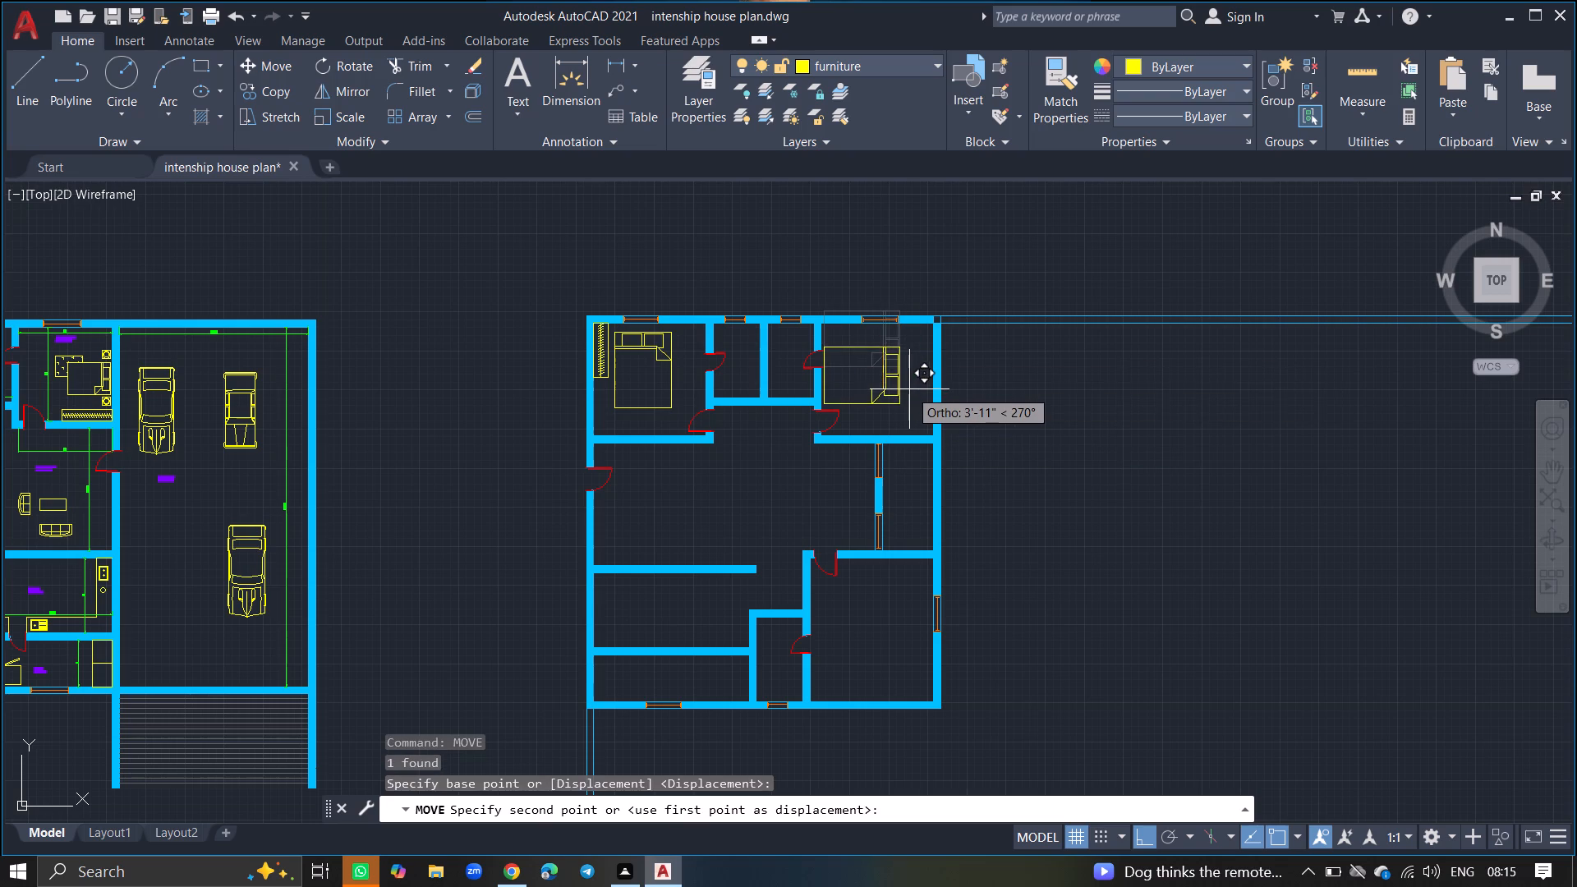
pyautogui.keyDown('ctrl'); pyautogui.scroll(5, 909, 389); pyautogui.keyUp('ctrl')
pyautogui.press('F8')
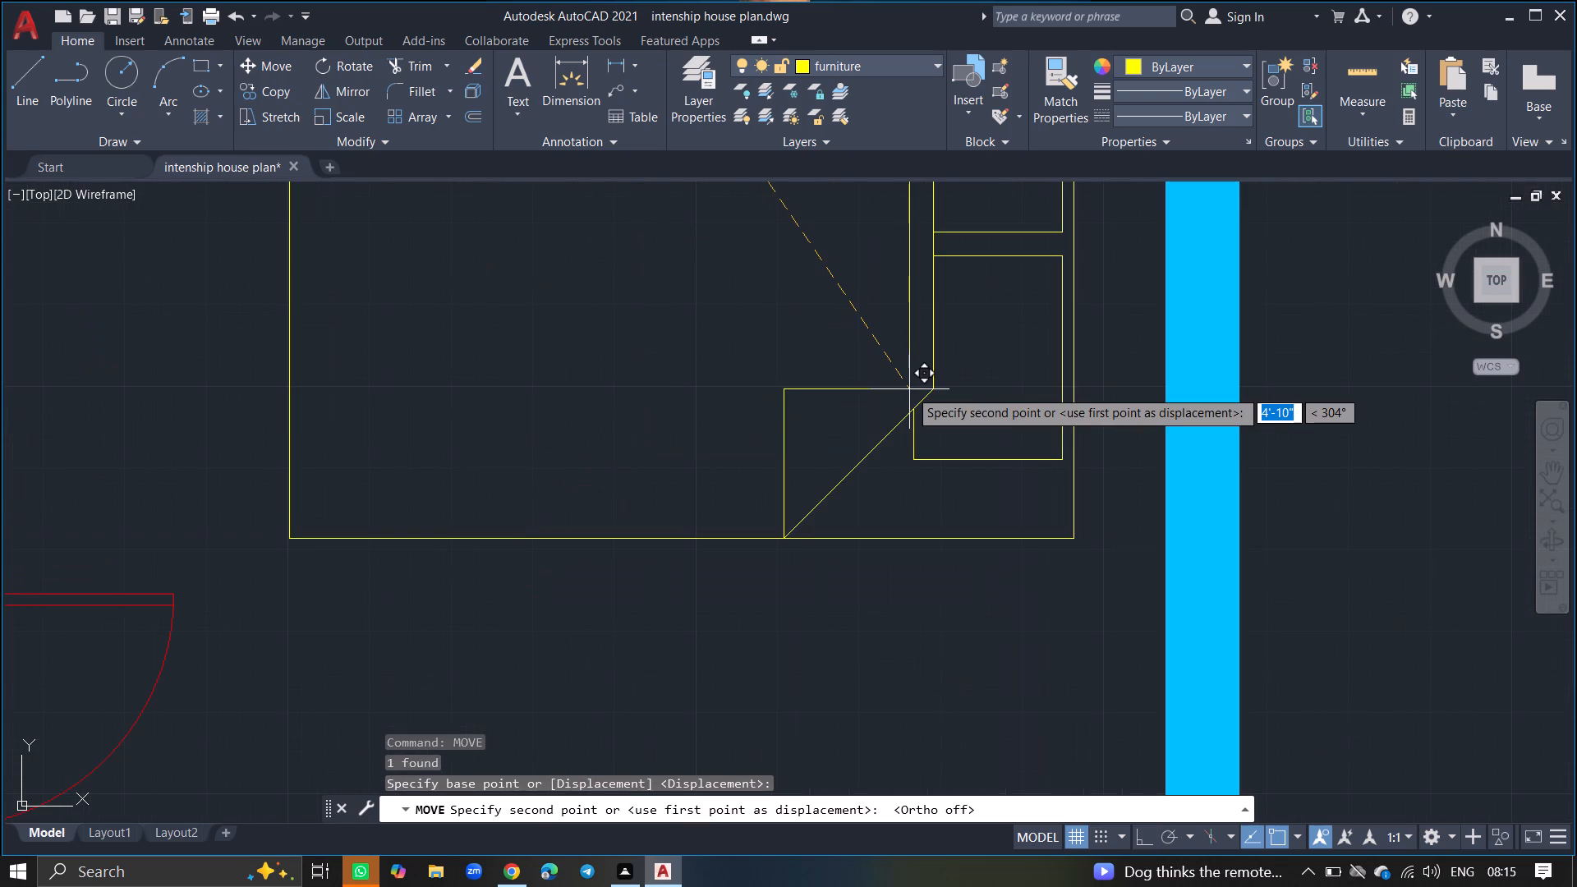
pyautogui.keyDown('ctrl'); pyautogui.scroll(-4, 909, 389); pyautogui.keyUp('ctrl')
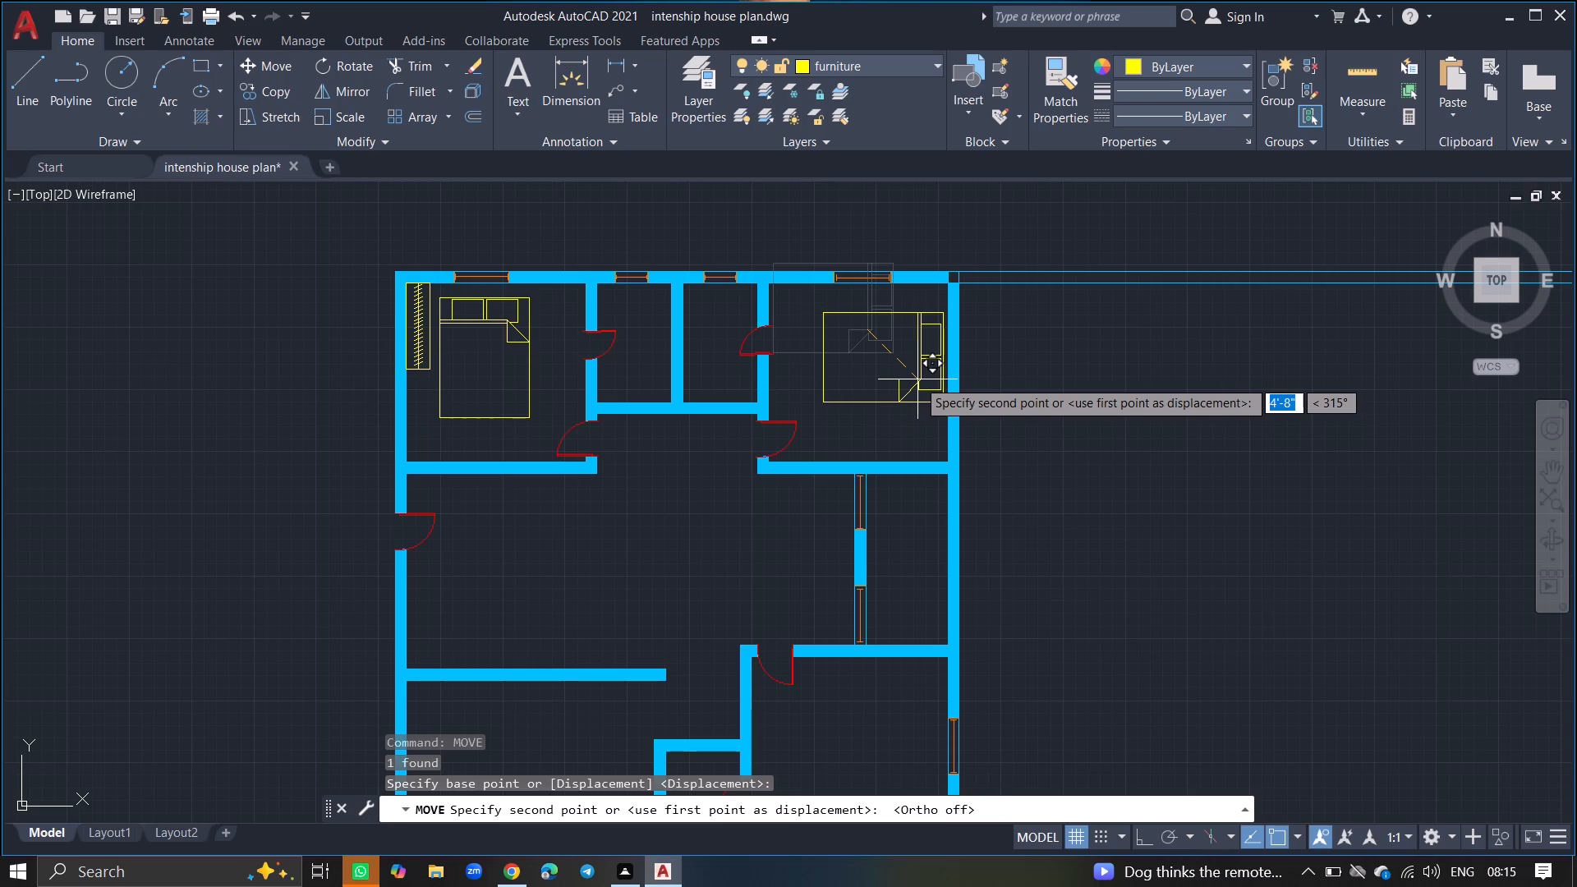
pyautogui.click(917, 379)
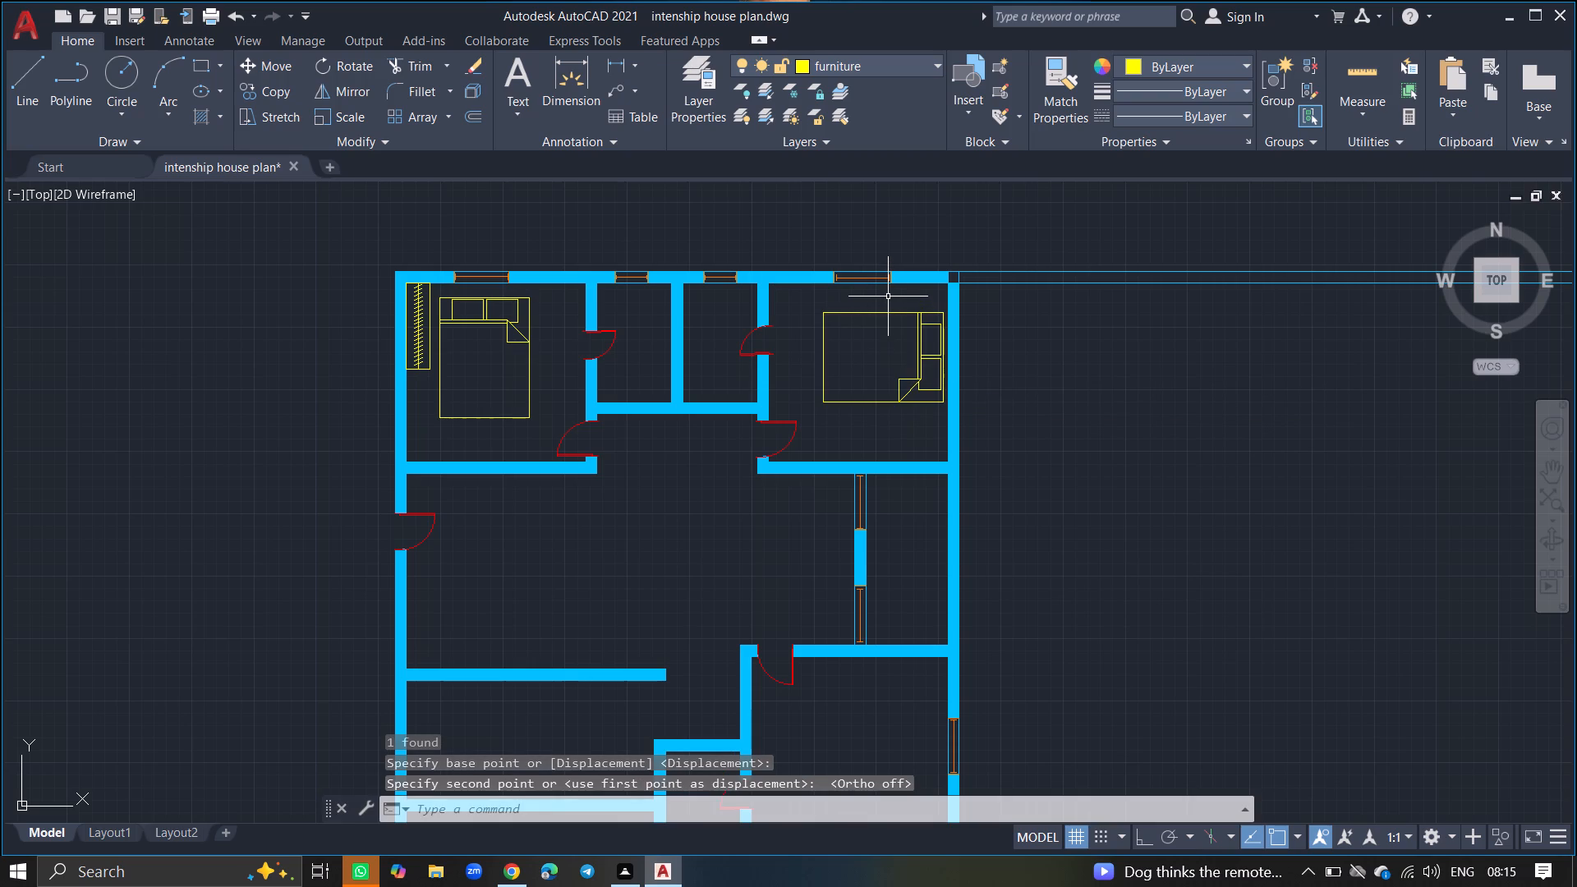
# Offset both outer line segments of the plan's right exterior wall outward by 20'1".
pyautogui.keyDown('ctrl'); pyautogui.scroll(-4, 1019, 389); pyautogui.keyUp('ctrl')
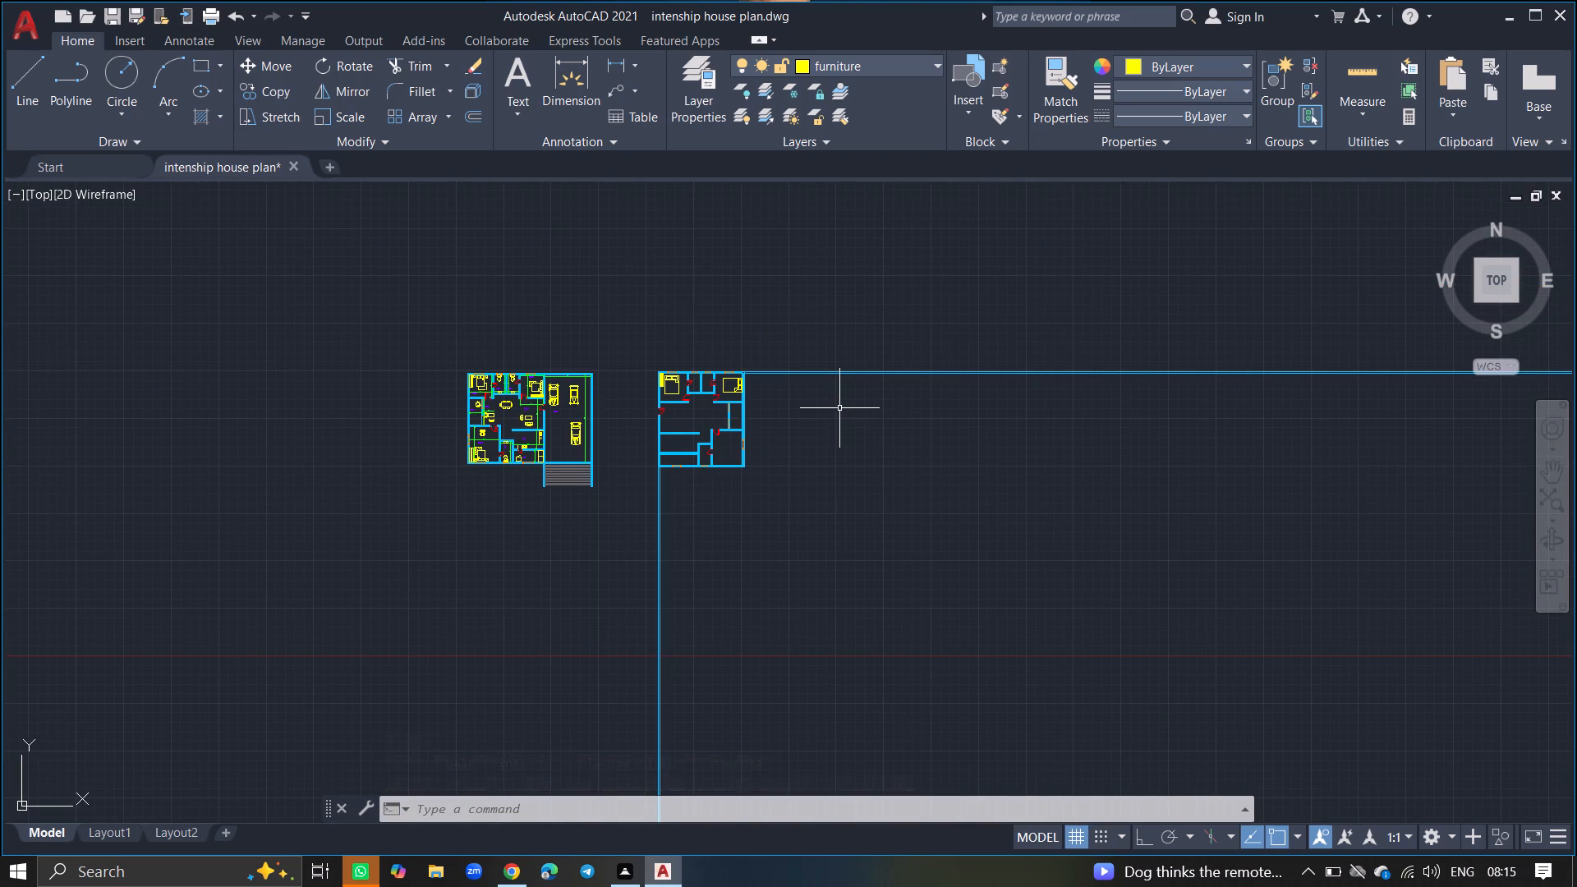
pyautogui.write('OFF')
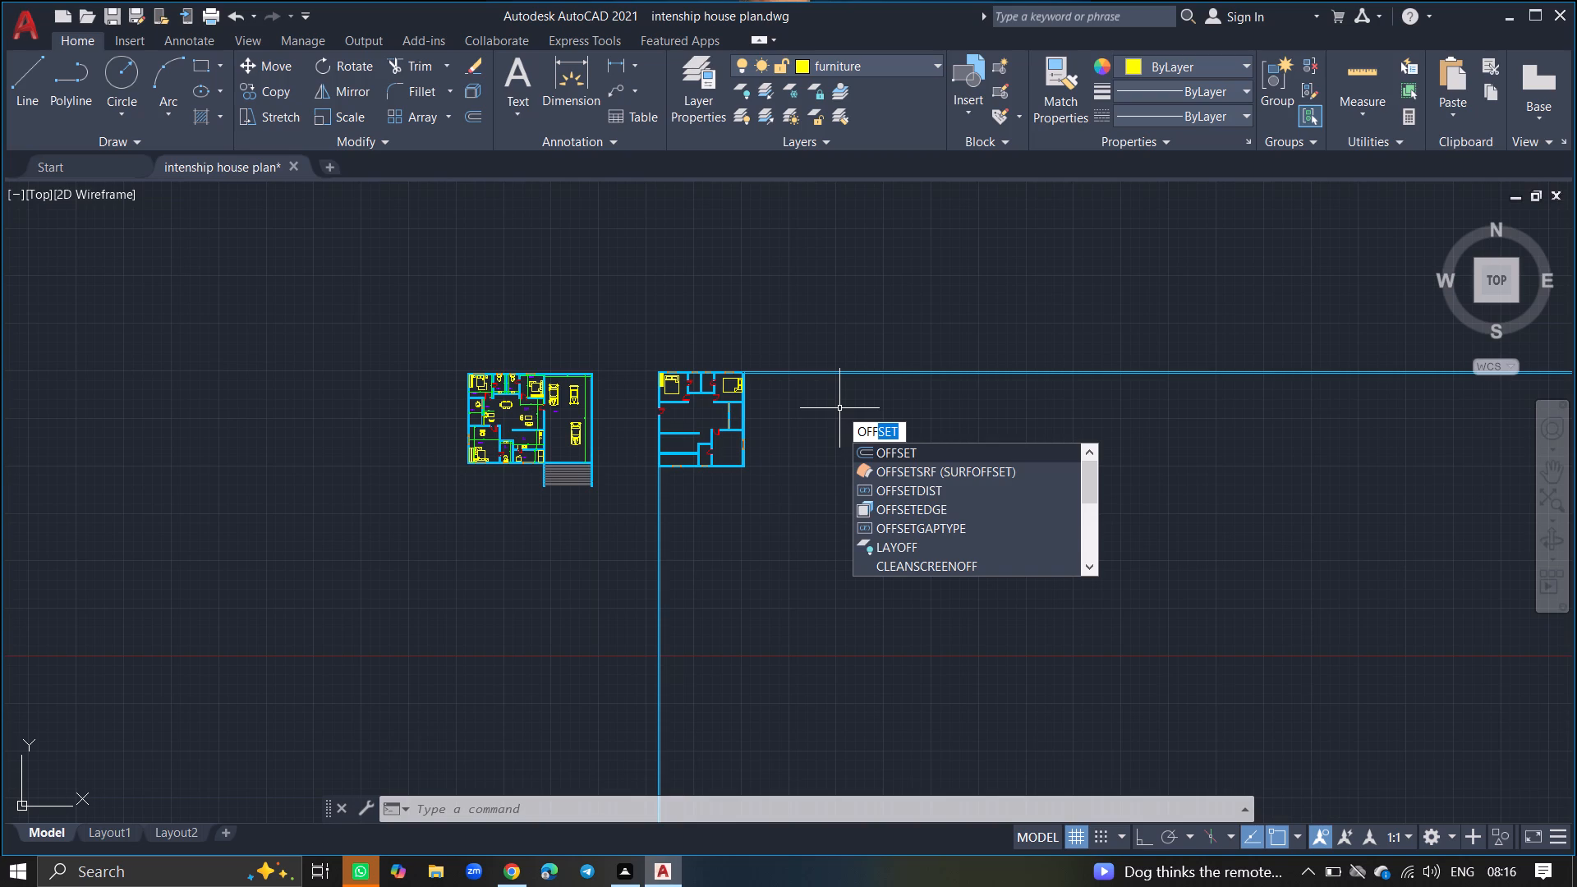
pyautogui.click(871, 444)
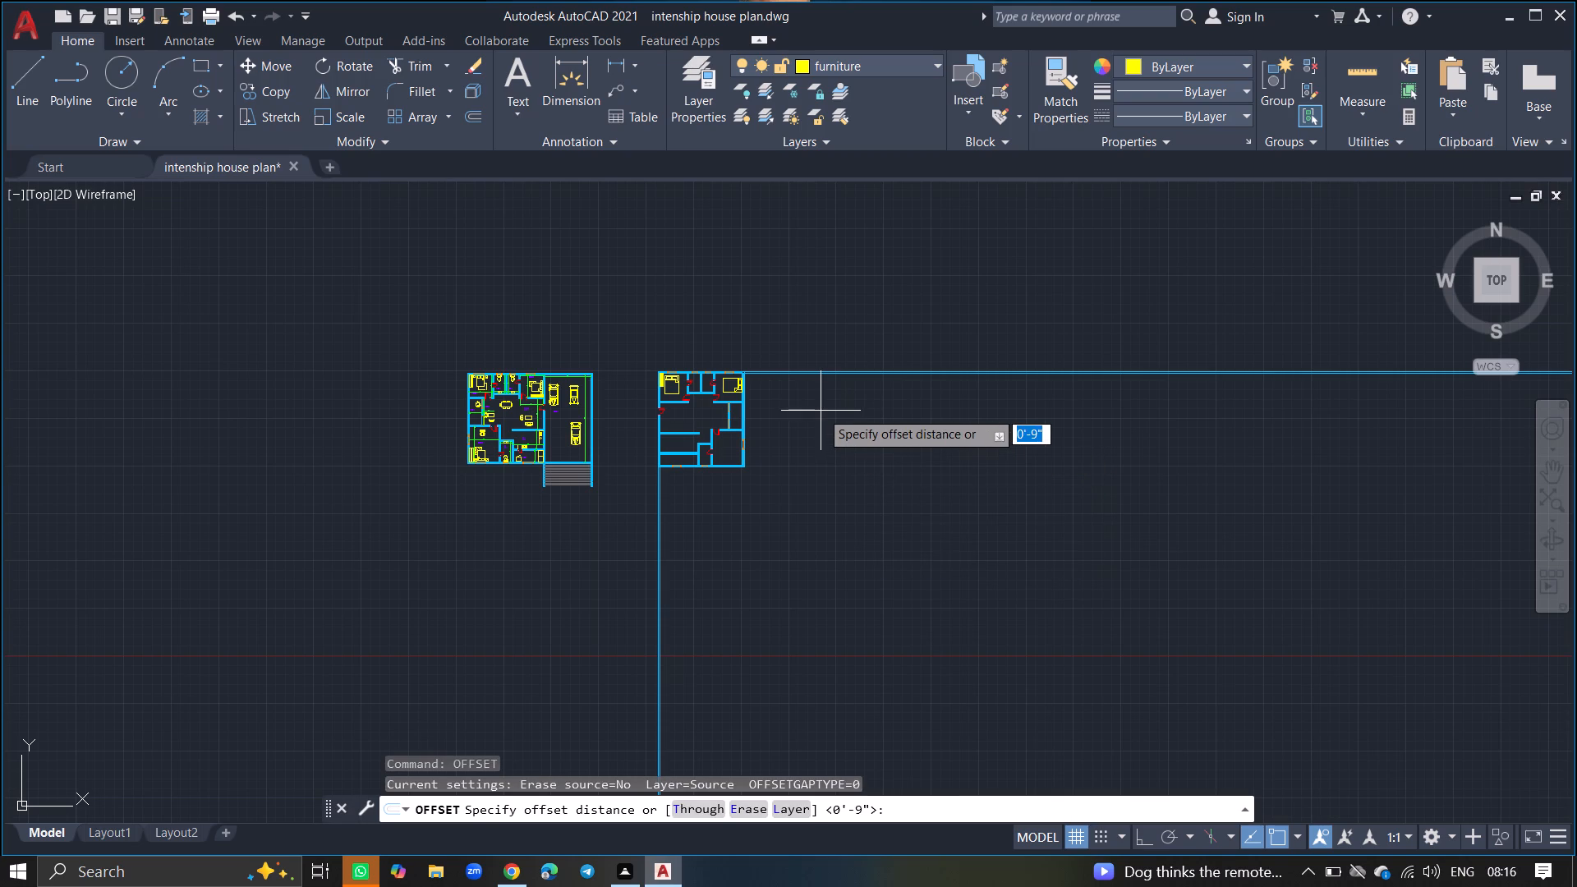
pyautogui.write("20'1")
pyautogui.hotkey('shift', '"')
pyautogui.press('Return')
pyautogui.keyDown('ctrl'); pyautogui.scroll(3, 821, 411); pyautogui.keyUp('ctrl')
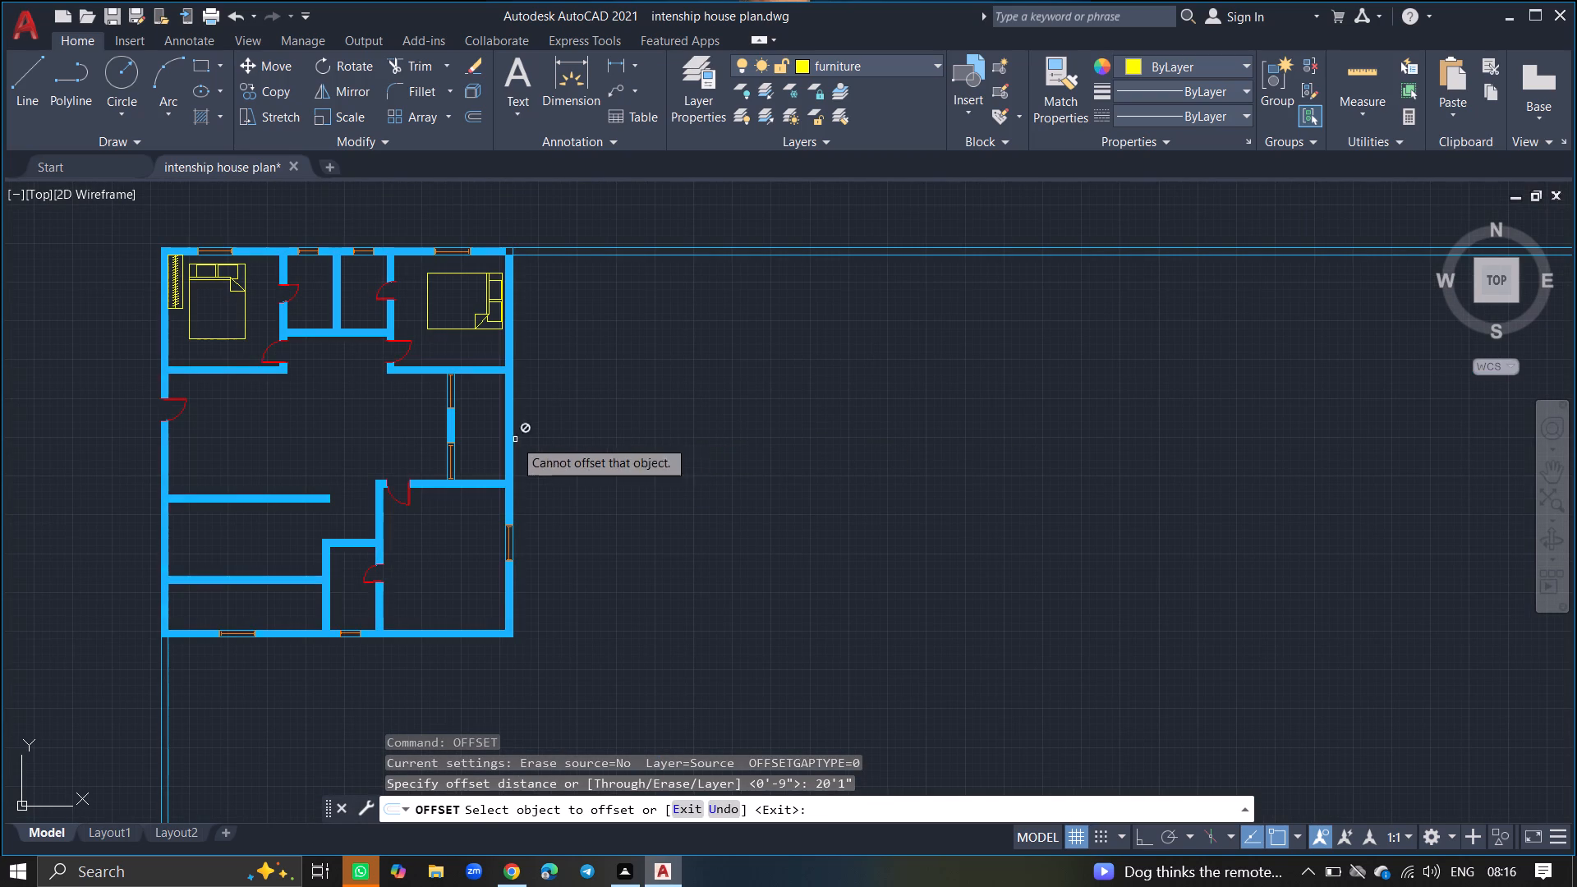
pyautogui.moveTo(513, 439); pyautogui.dragTo(640, 457)
pyautogui.click(640, 457)
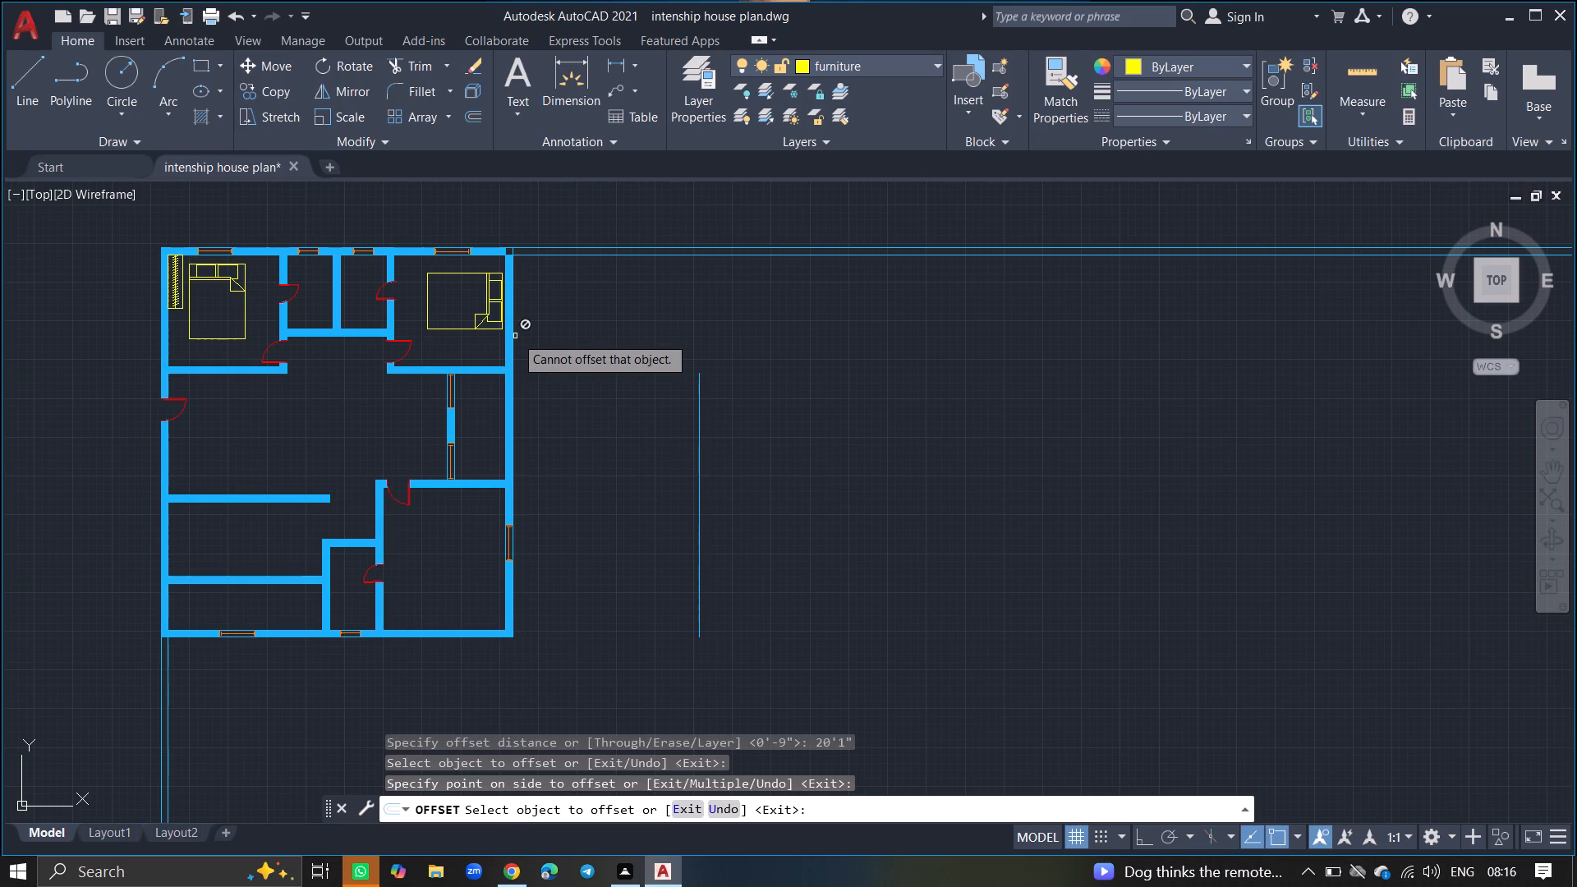
pyautogui.moveTo(515, 336); pyautogui.dragTo(587, 350)
pyautogui.click(587, 350)
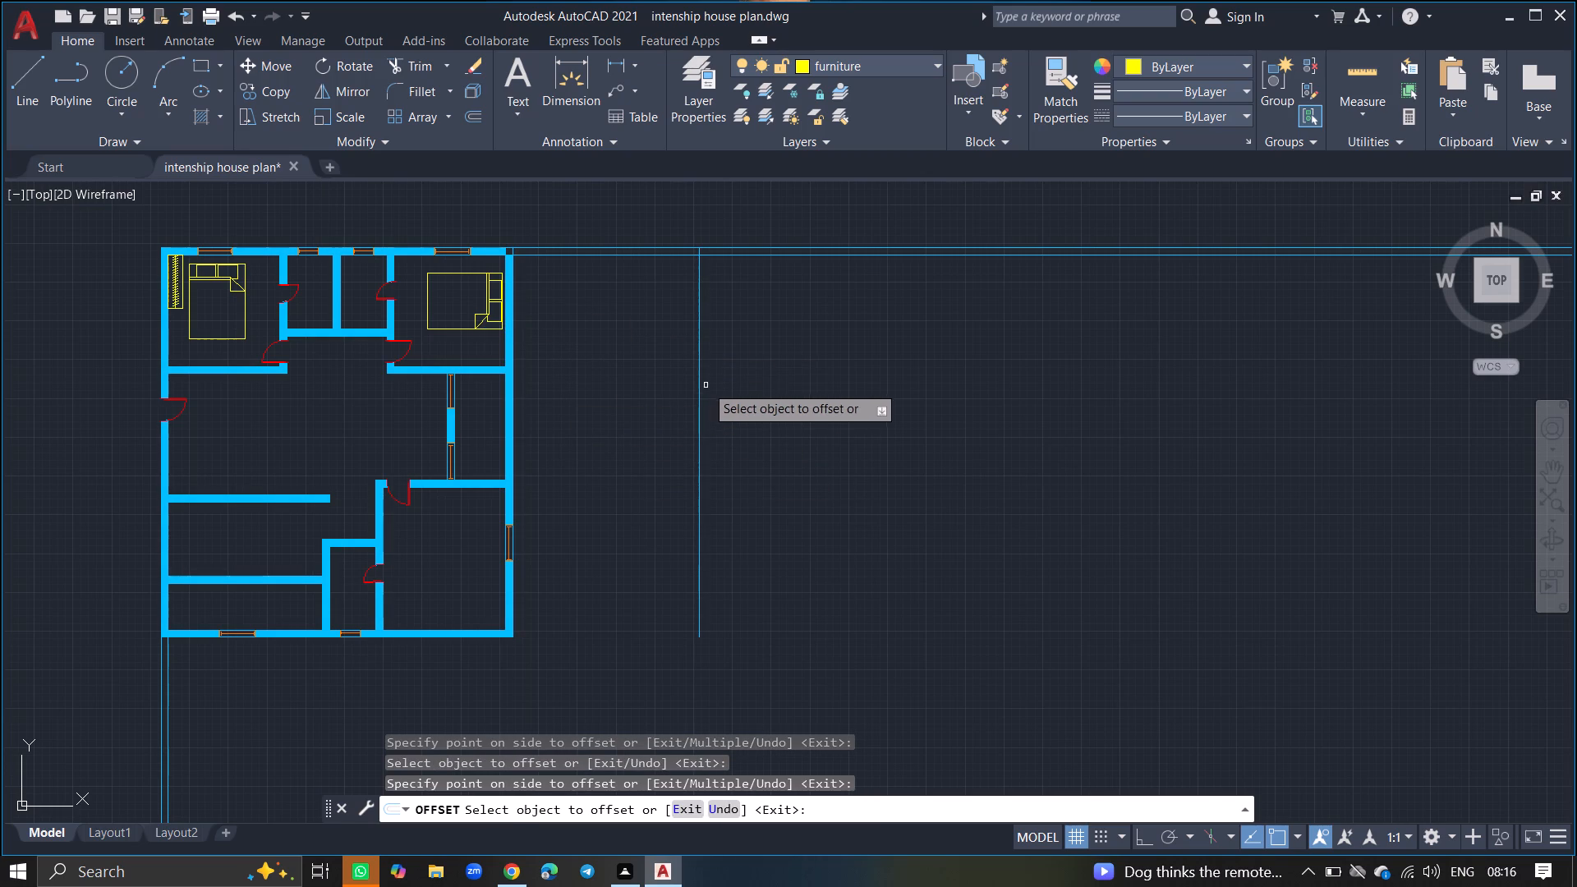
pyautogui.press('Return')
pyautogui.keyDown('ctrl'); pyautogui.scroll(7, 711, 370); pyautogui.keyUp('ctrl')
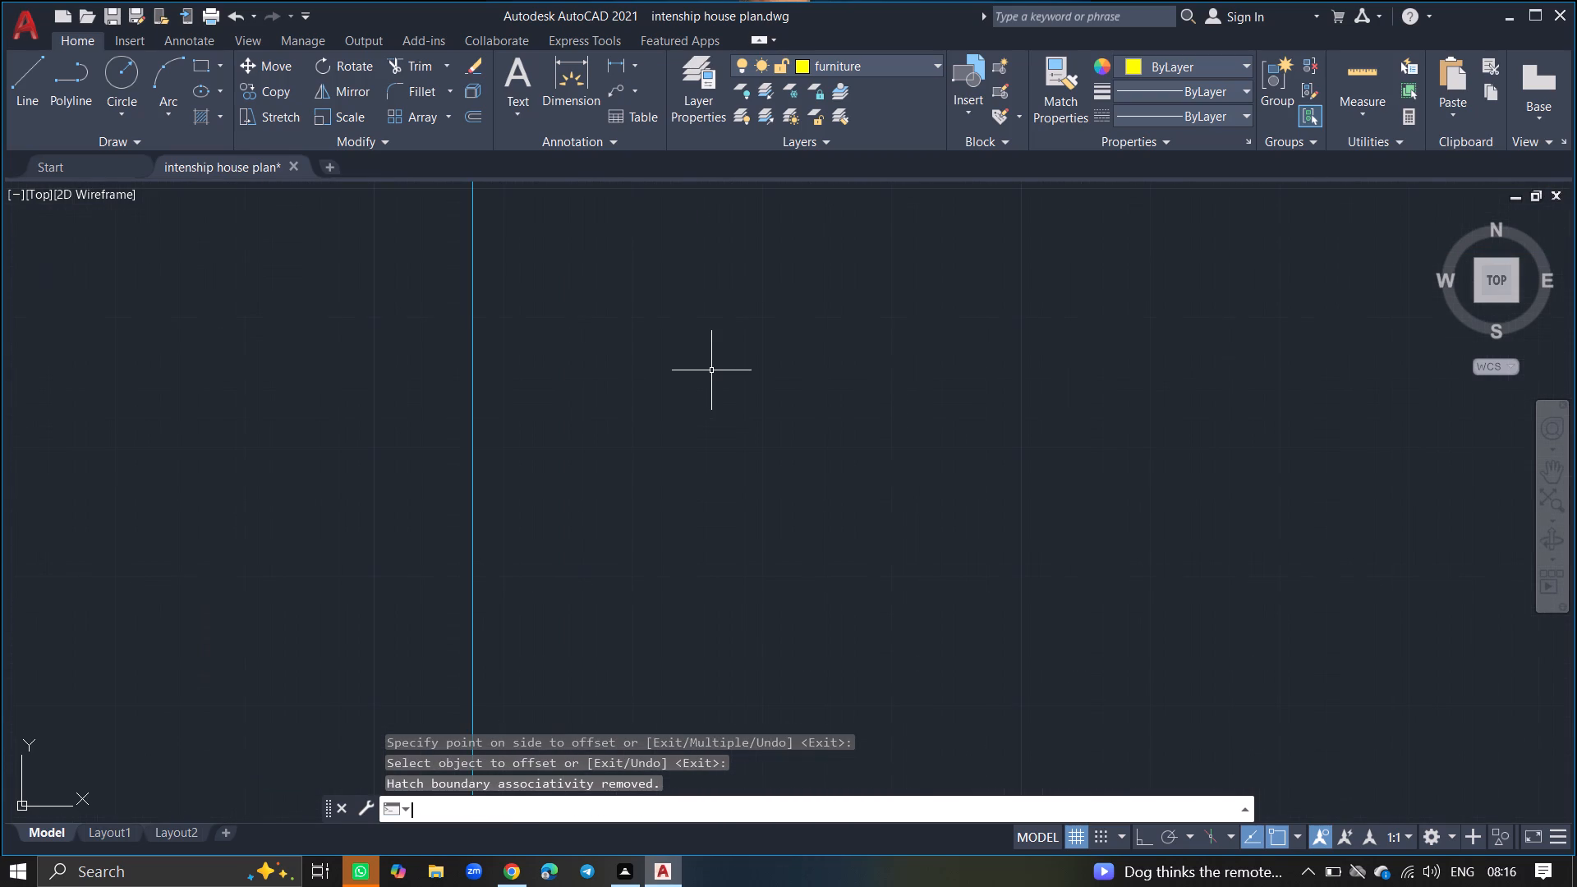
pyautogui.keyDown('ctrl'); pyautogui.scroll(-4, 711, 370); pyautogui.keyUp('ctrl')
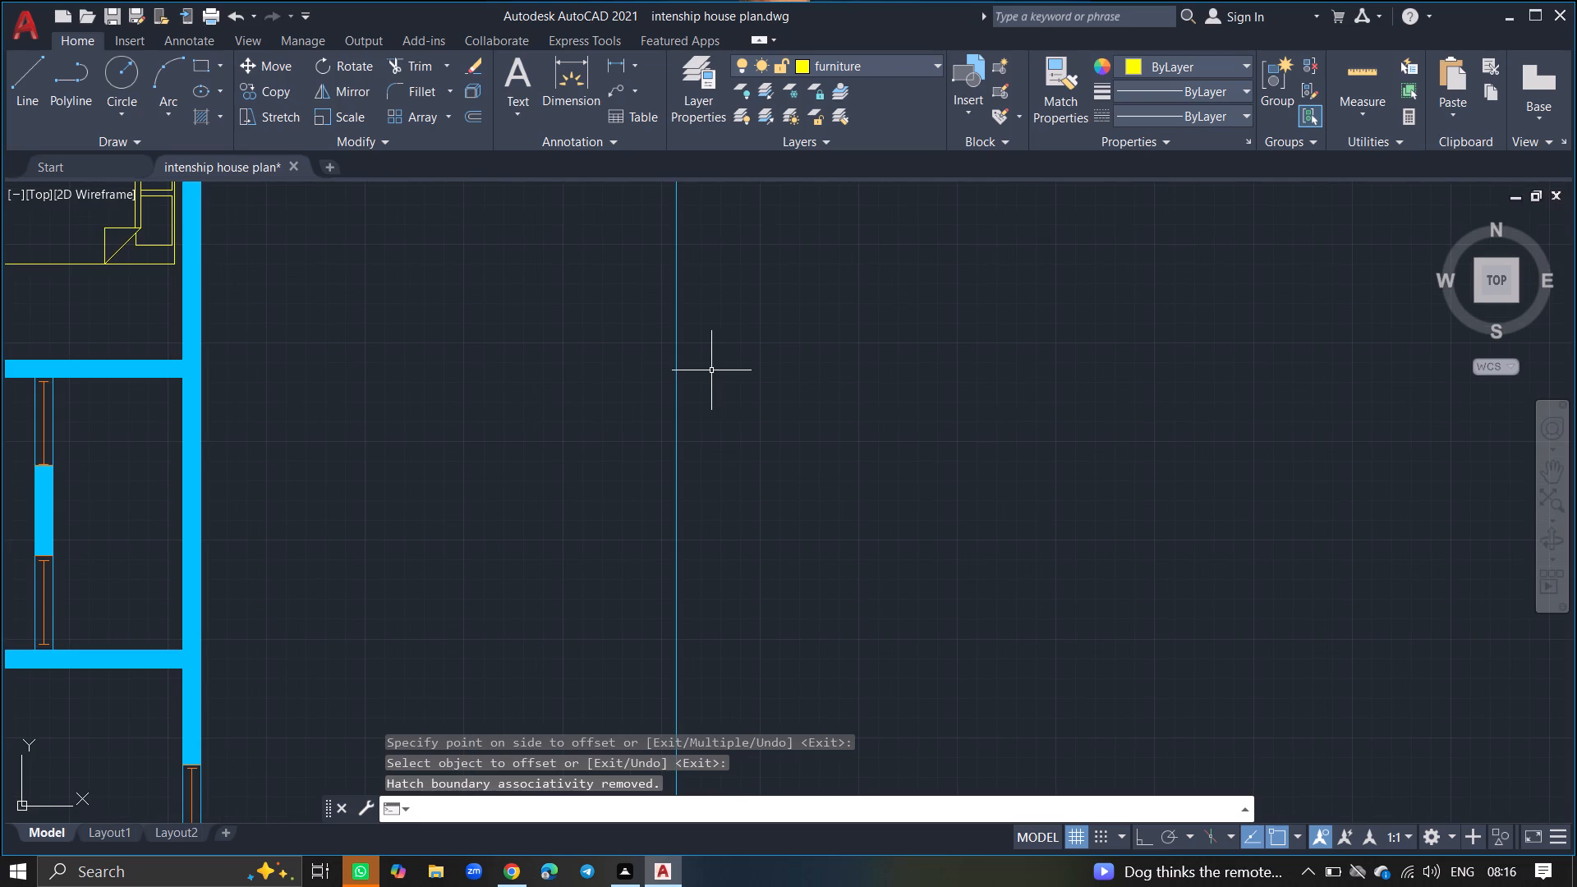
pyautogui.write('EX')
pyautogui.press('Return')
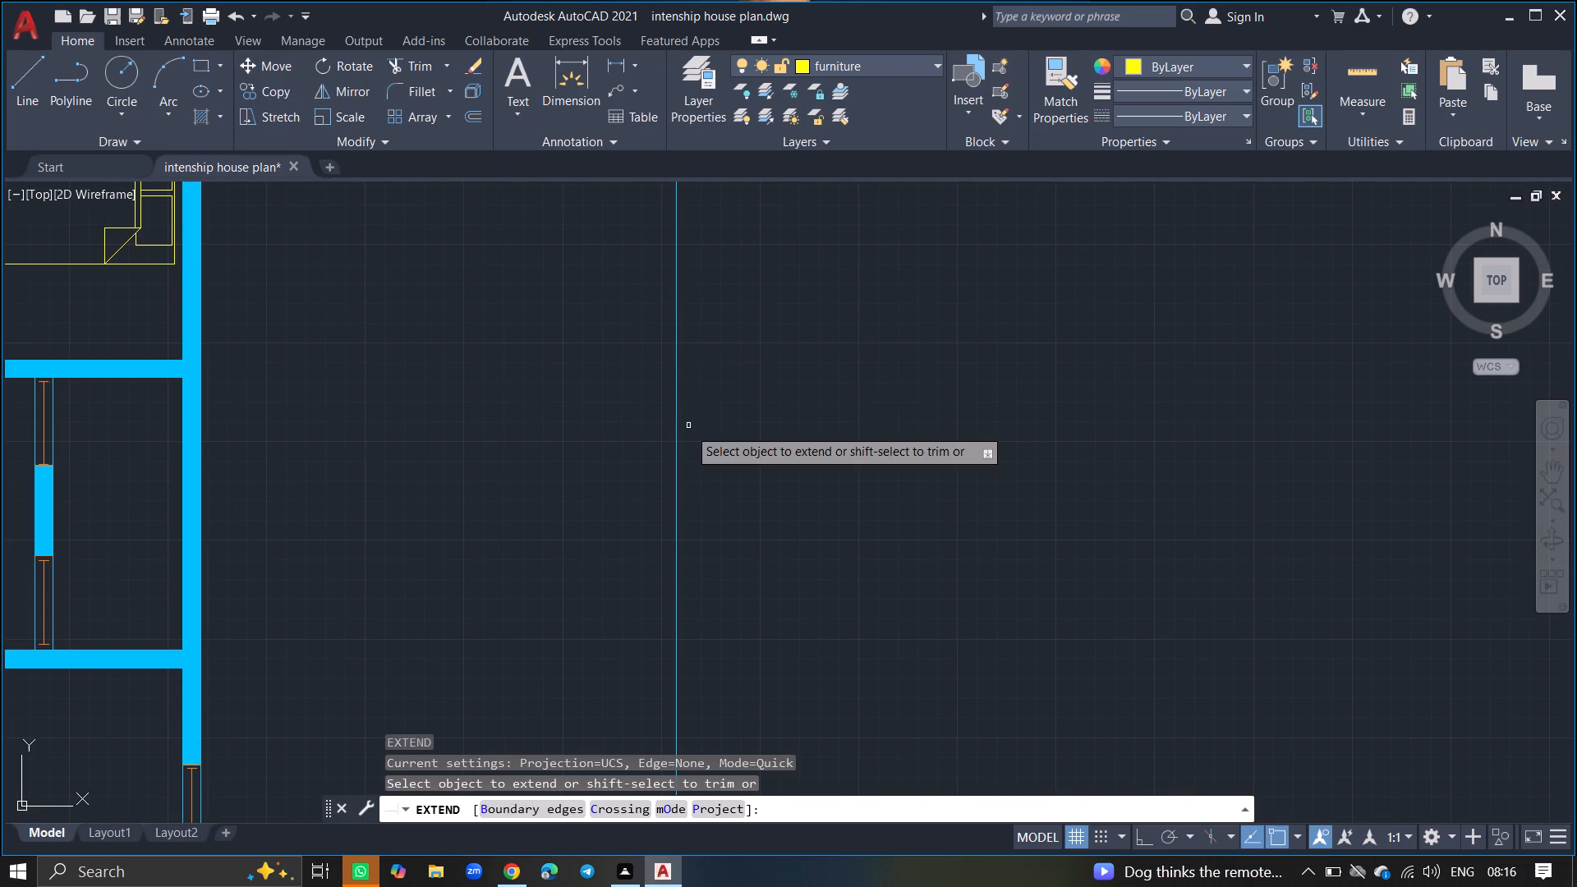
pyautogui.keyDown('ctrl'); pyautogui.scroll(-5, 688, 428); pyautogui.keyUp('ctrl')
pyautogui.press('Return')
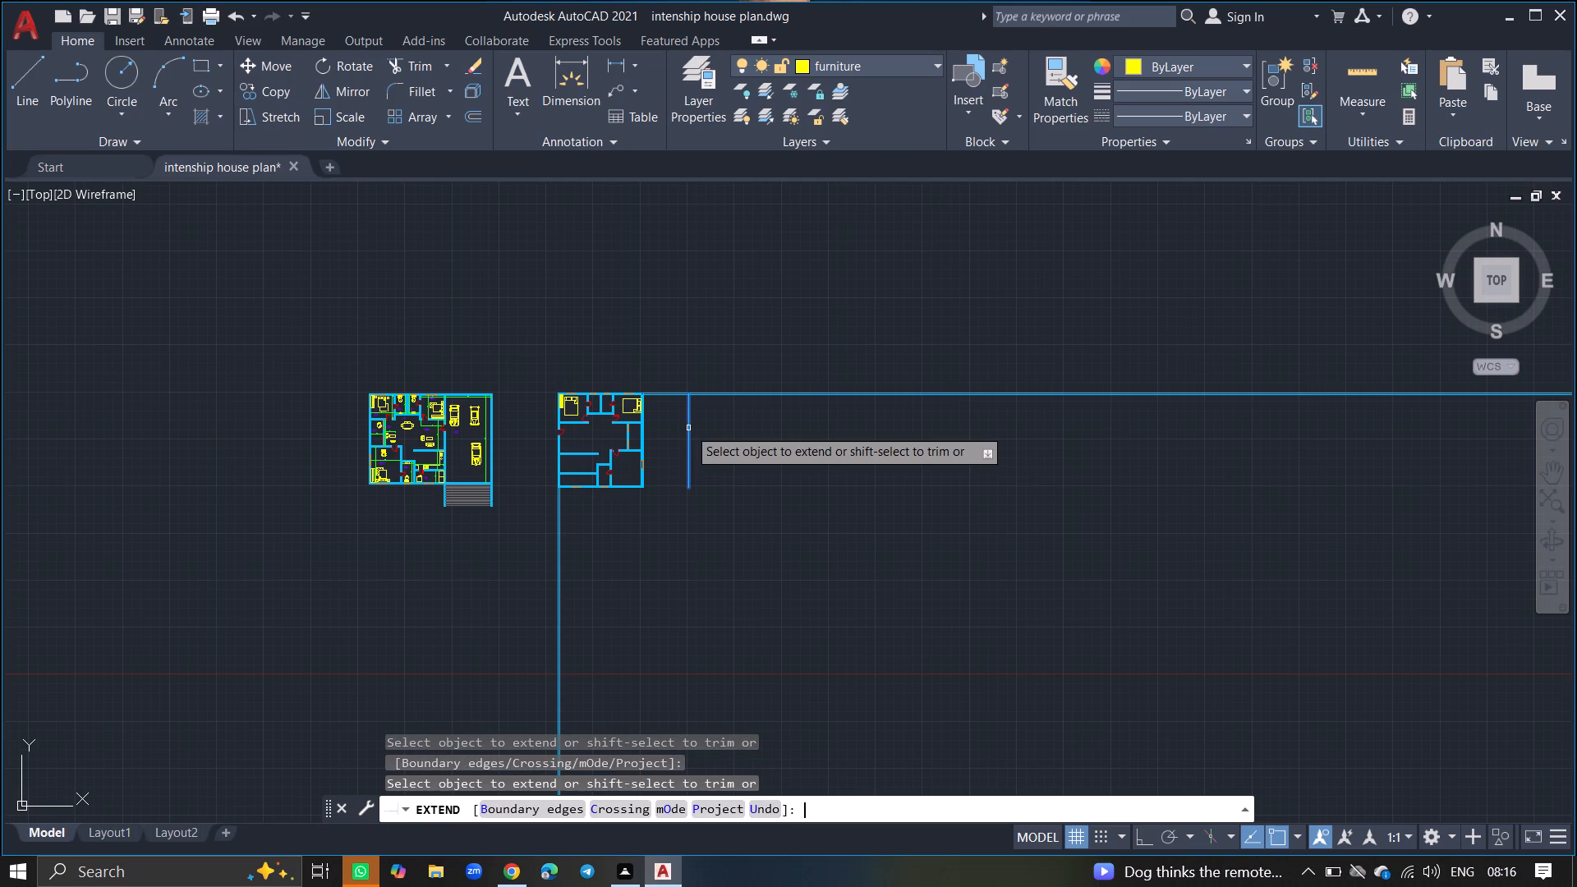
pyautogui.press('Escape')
# Offset both segments of the extension's new right wall line outward by 9" to give the wall its thickness.
pyautogui.write('OFF')
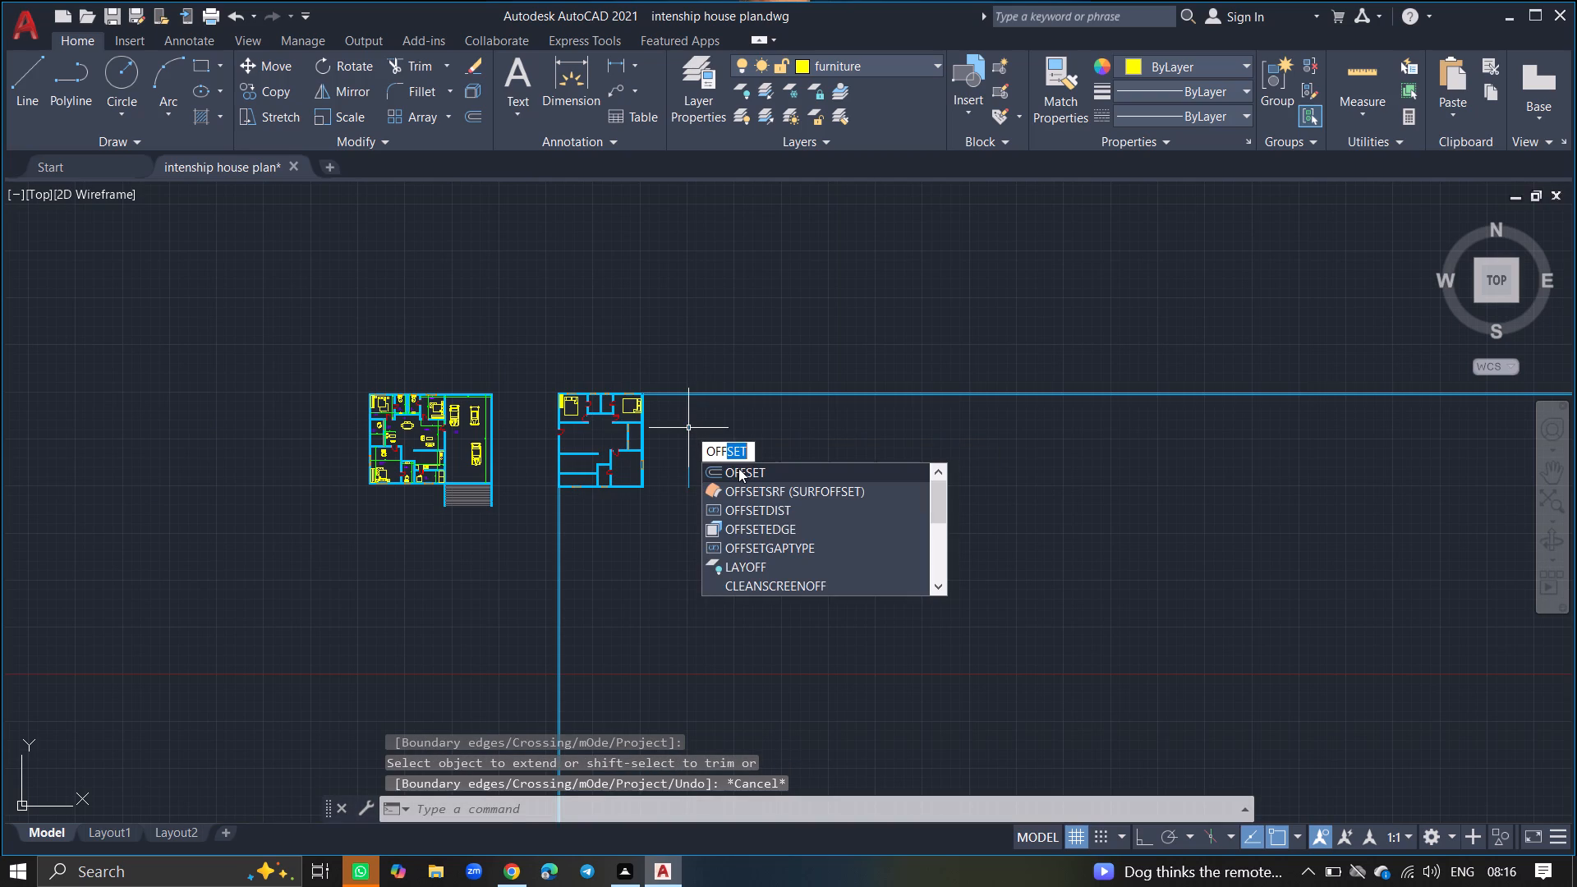
pyautogui.click(738, 468)
pyautogui.press('9')
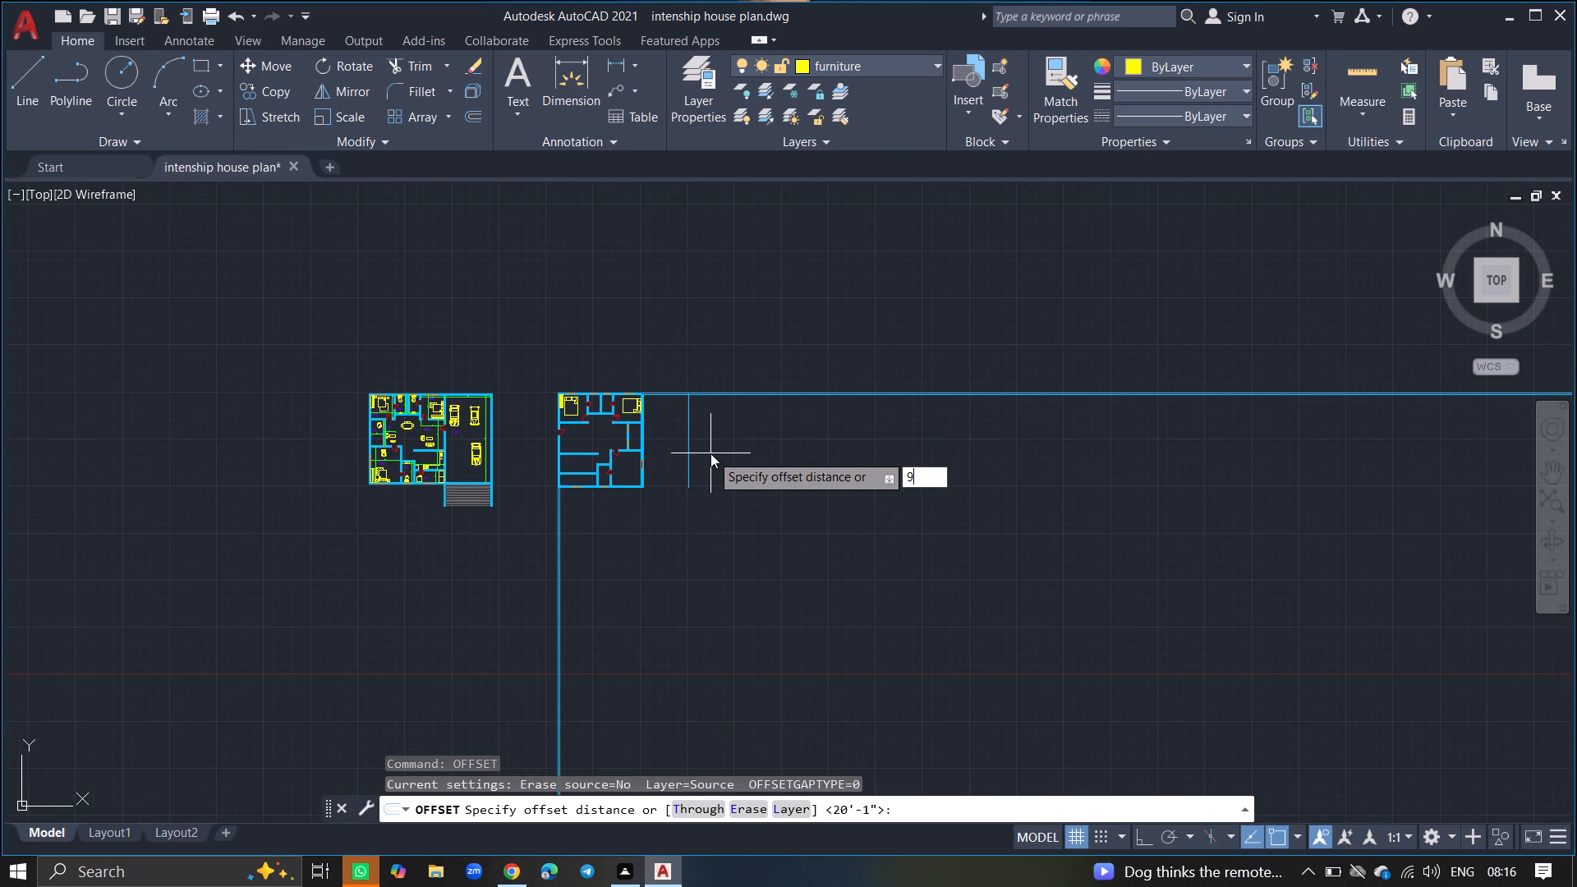
pyautogui.hotkey('shift', '"')
pyautogui.press('Return')
pyautogui.keyDown('ctrl'); pyautogui.scroll(4, 710, 453); pyautogui.keyUp('ctrl')
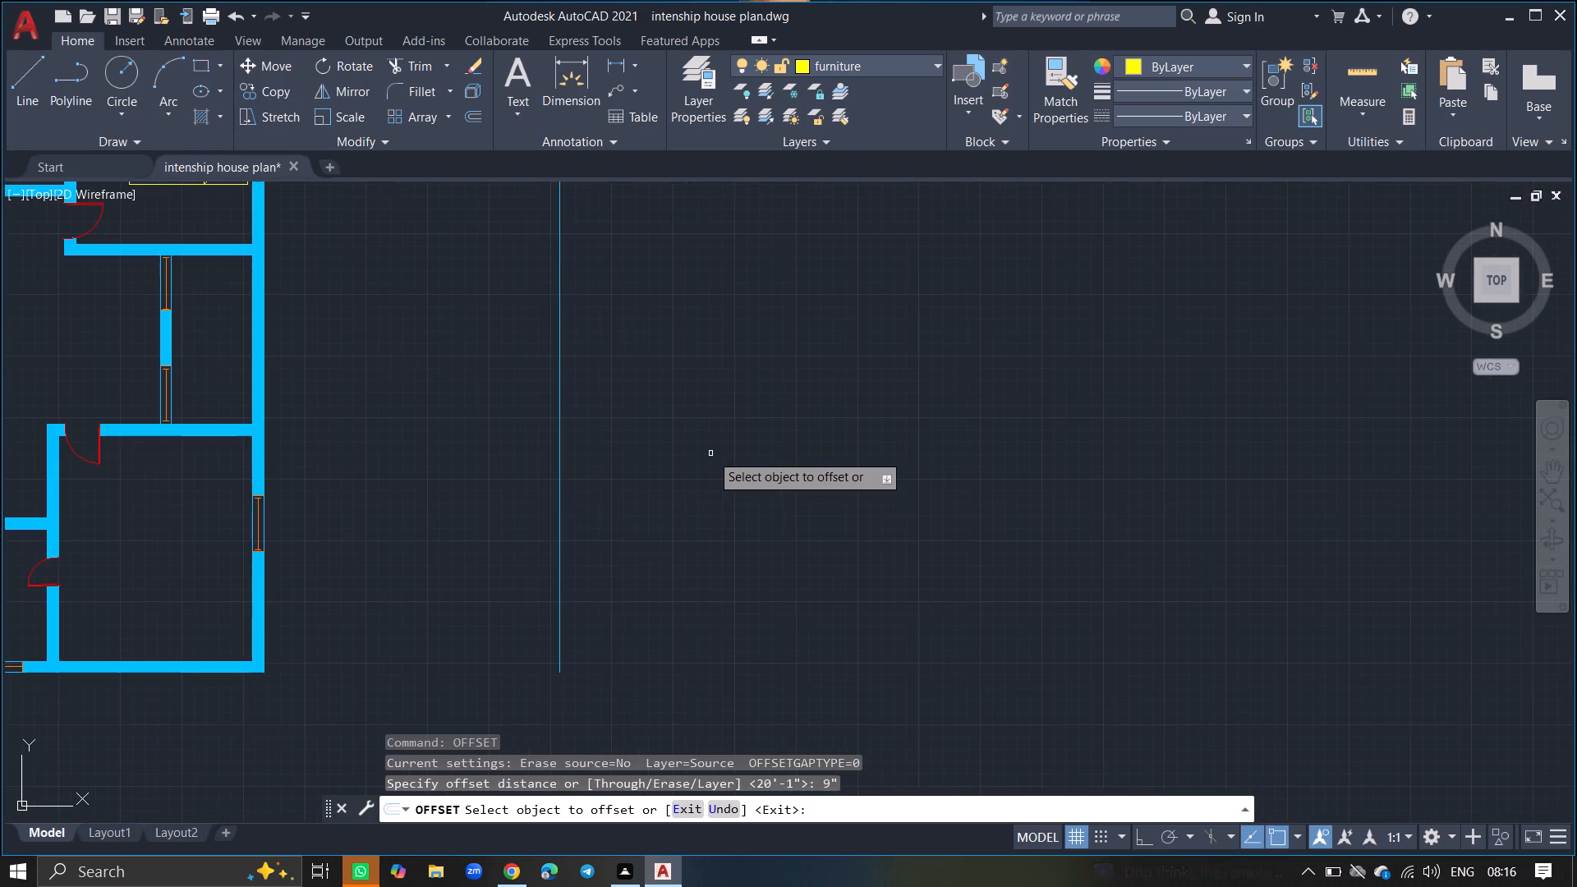
pyautogui.click(558, 461)
pyautogui.click(613, 454)
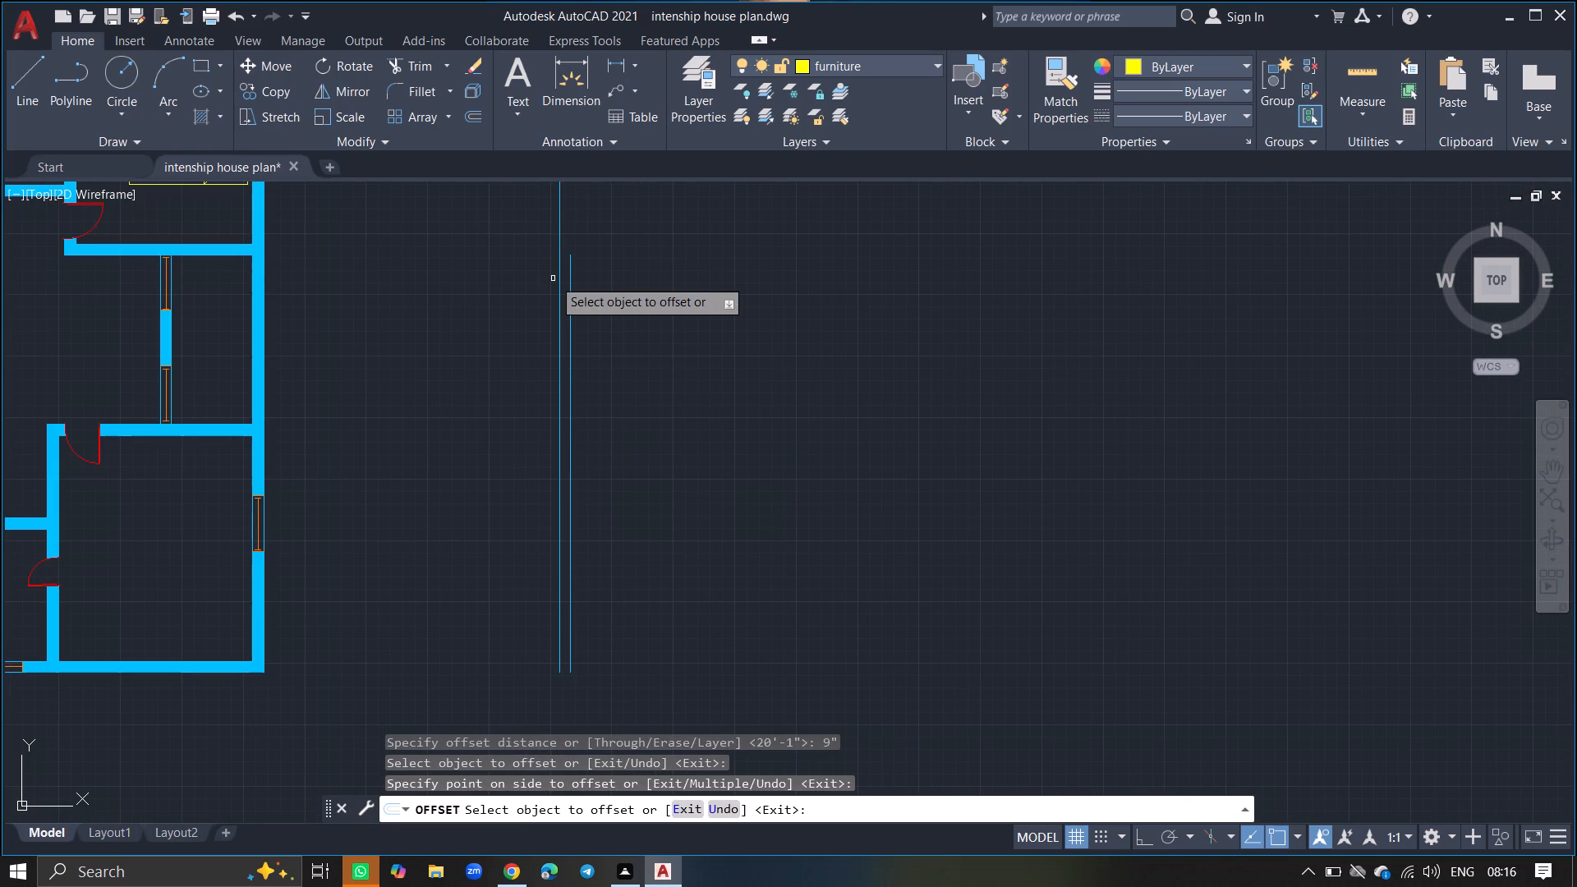
pyautogui.moveTo(561, 241); pyautogui.dragTo(599, 248)
pyautogui.moveTo(599, 248); pyautogui.dragTo(641, 365)
pyautogui.press('Return')
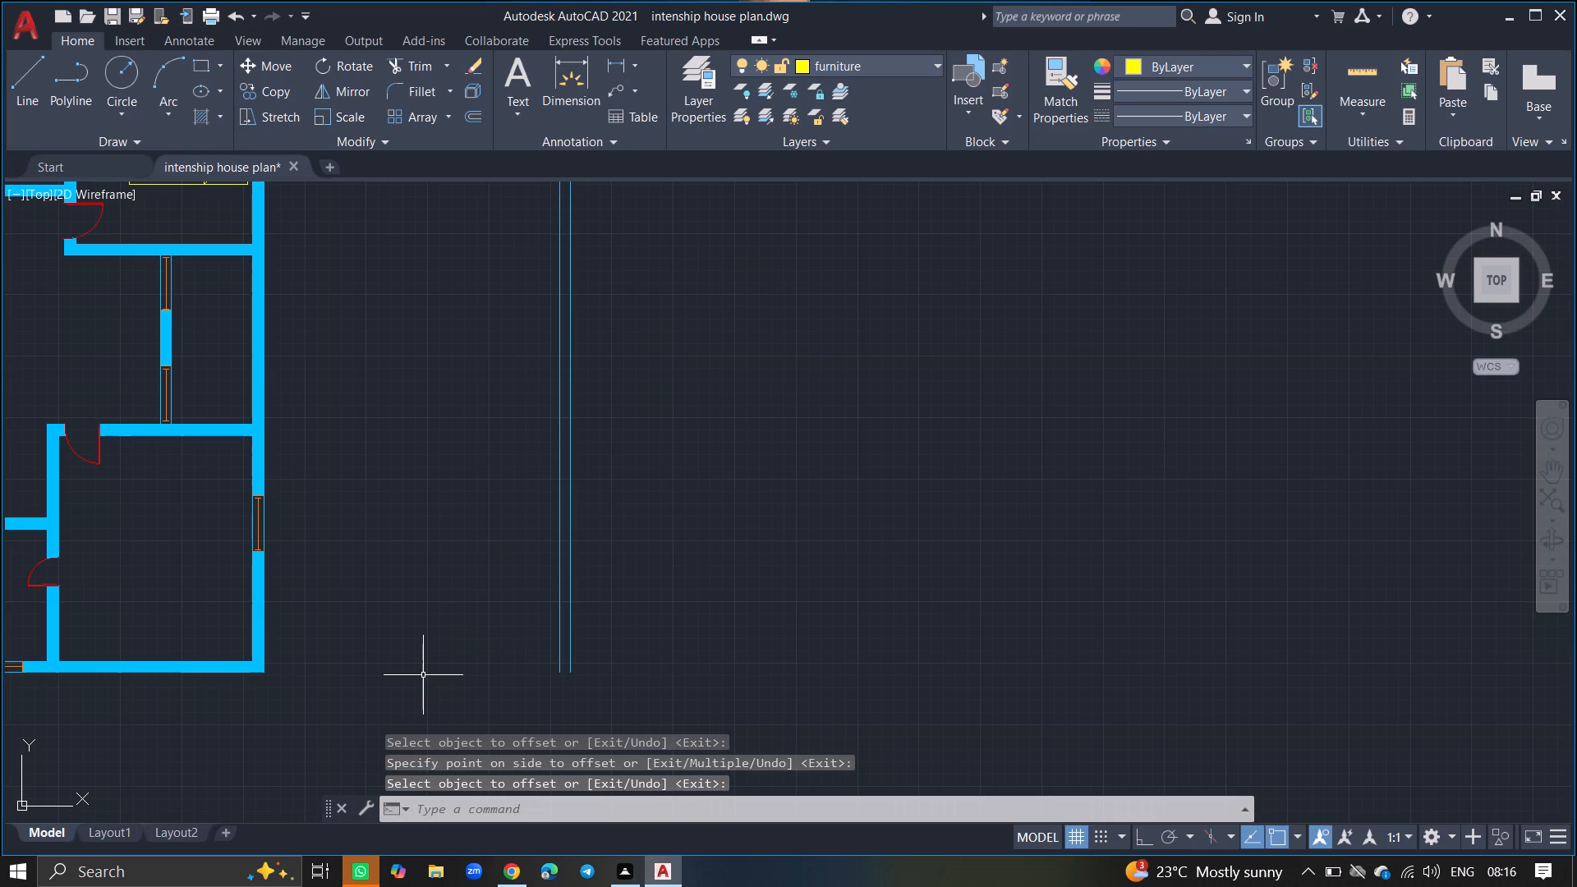
# Extend both lines of the plan's bottom exterior wall to the outer line of the extension's right wall.
pyautogui.write('EX')
pyautogui.press('Return')
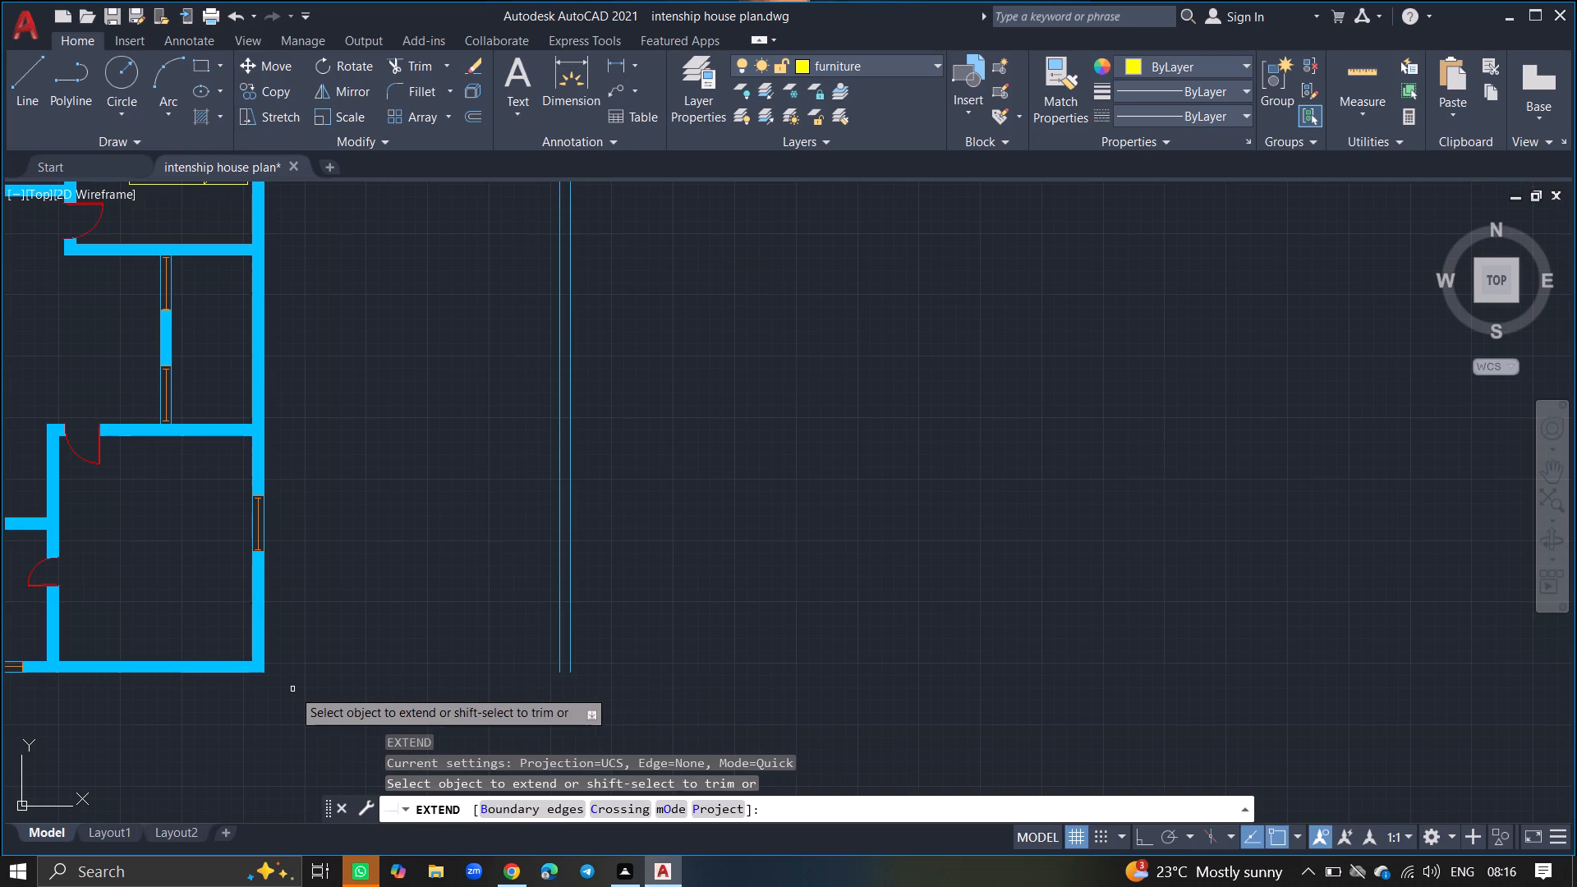
pyautogui.click(245, 663)
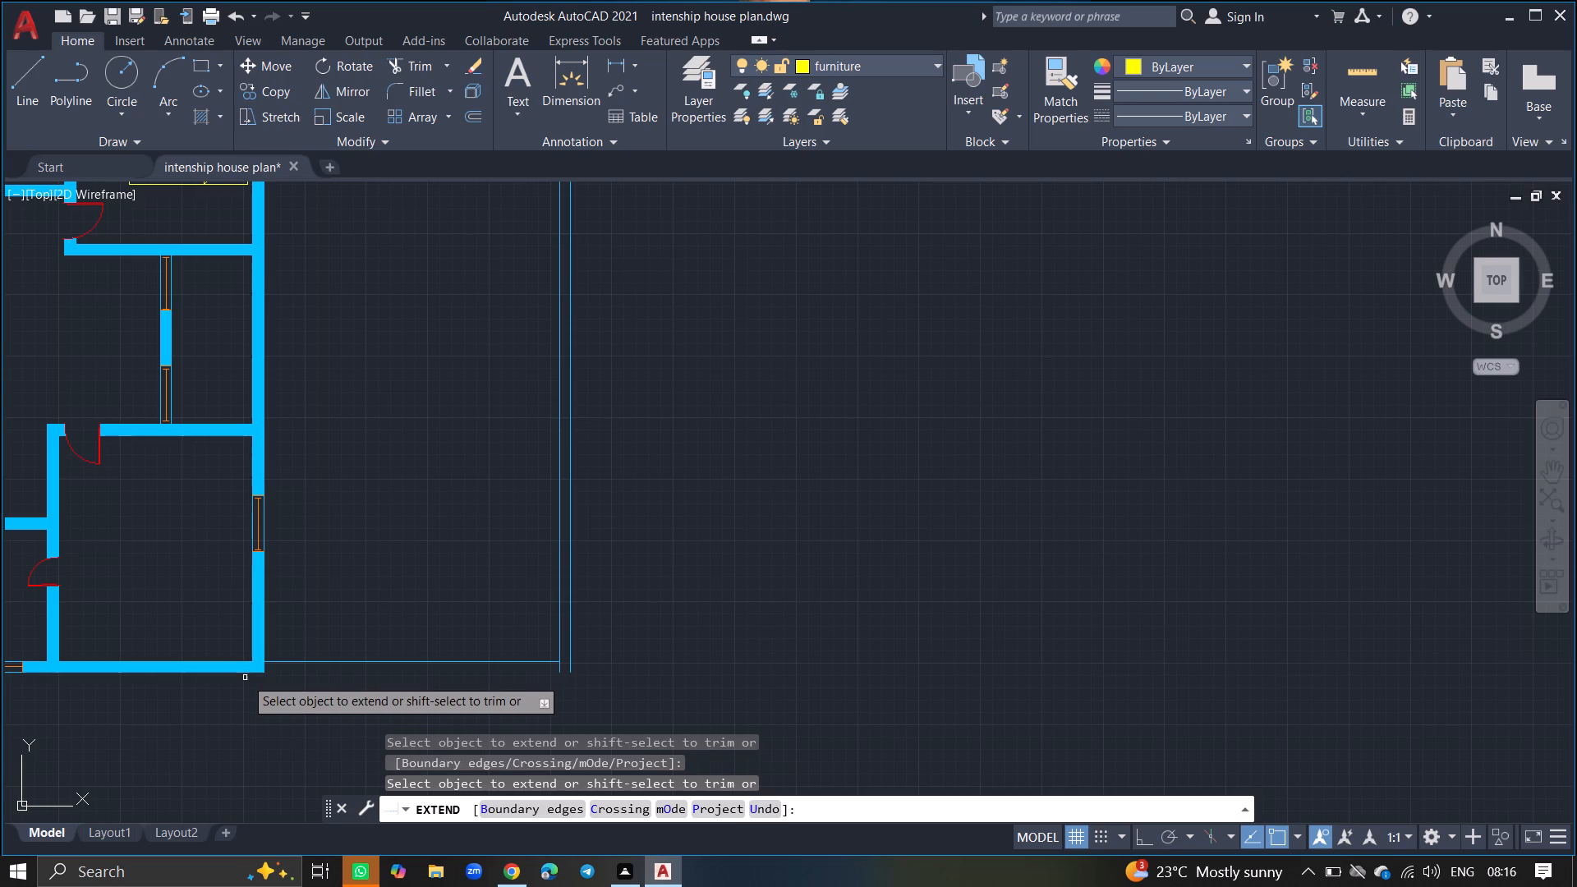
pyautogui.click(245, 674)
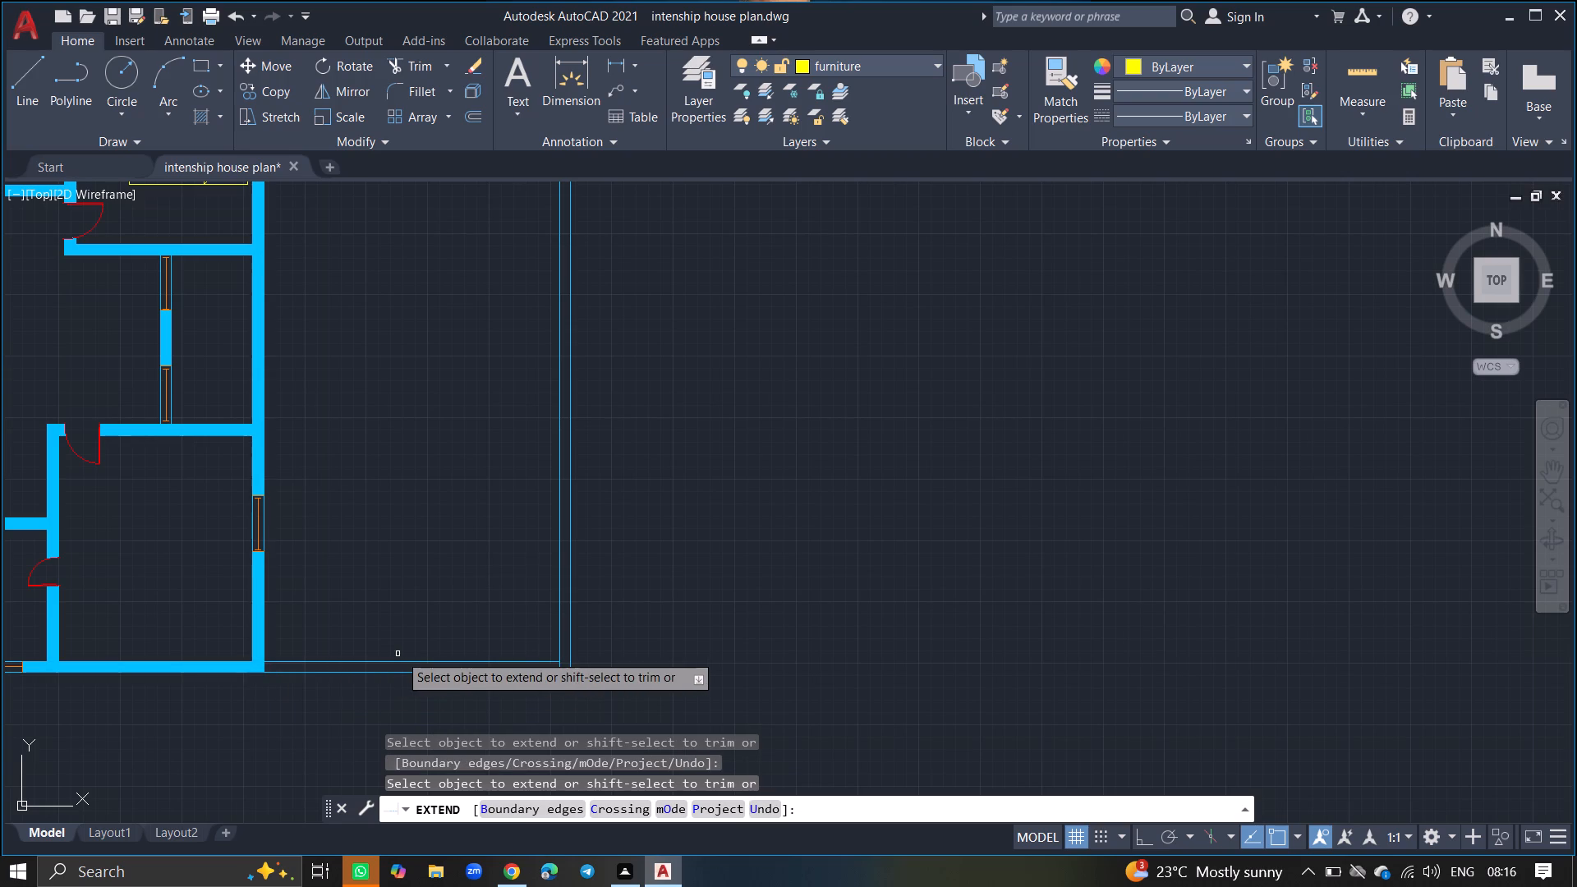
pyautogui.click(423, 661)
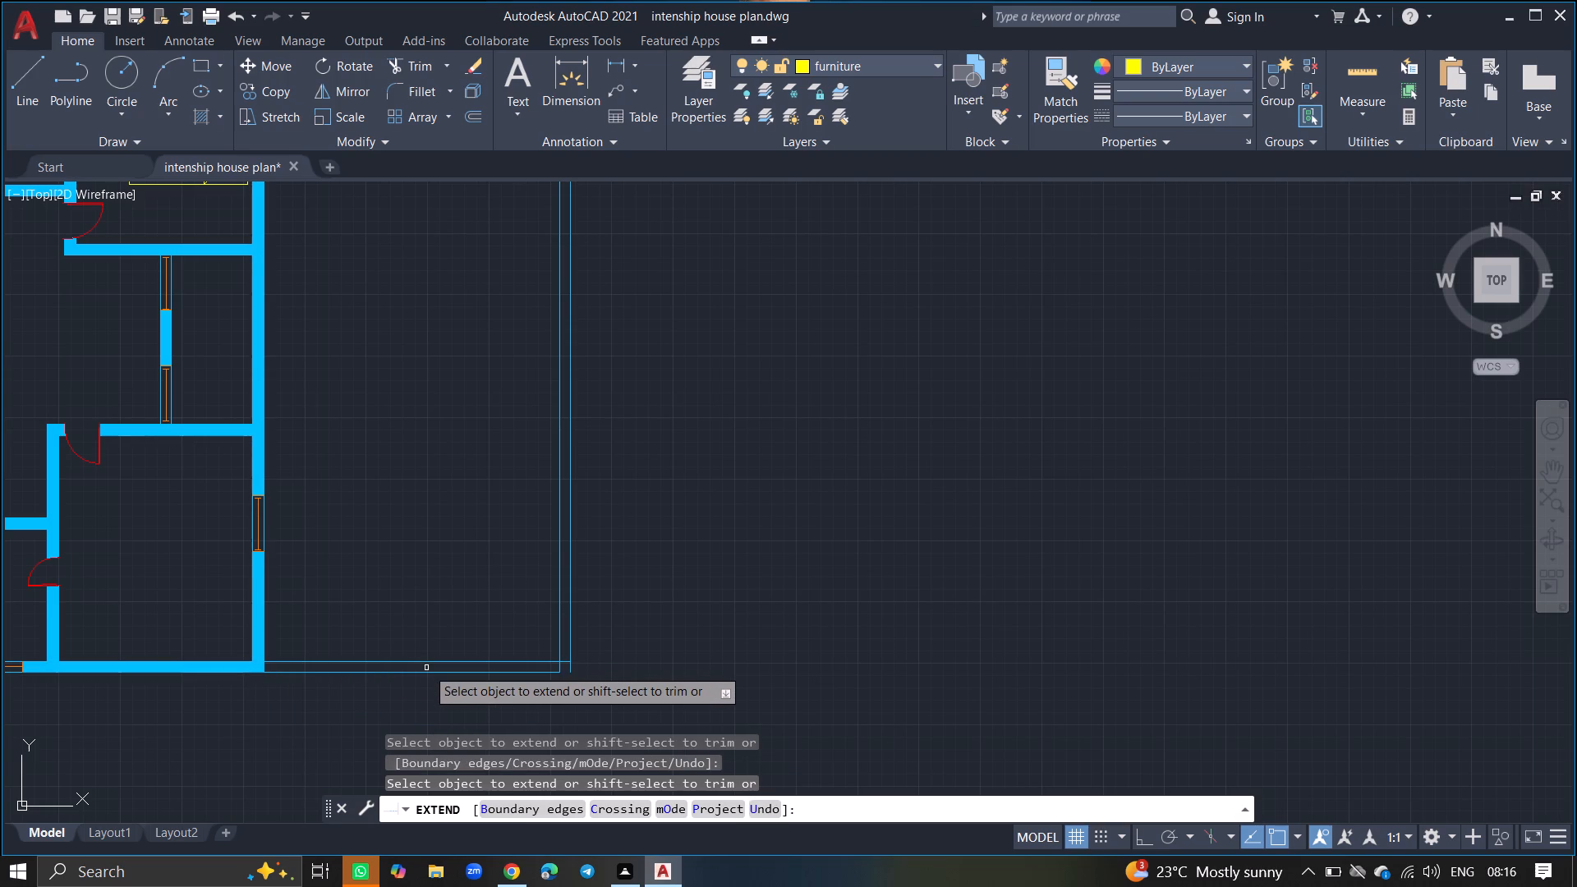
pyautogui.click(430, 673)
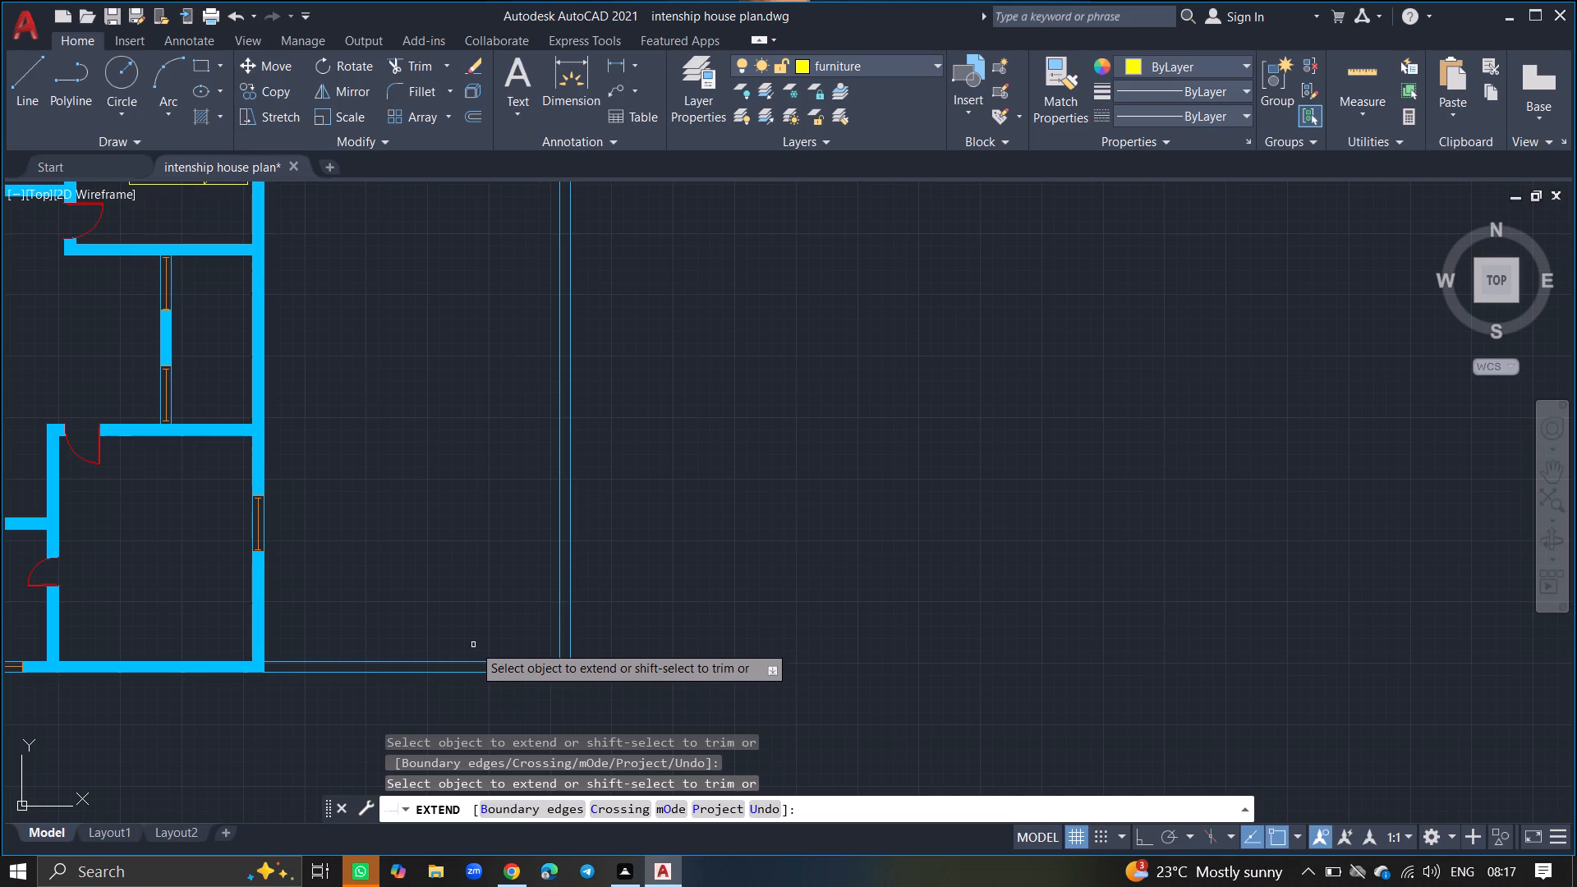
pyautogui.press('Return')
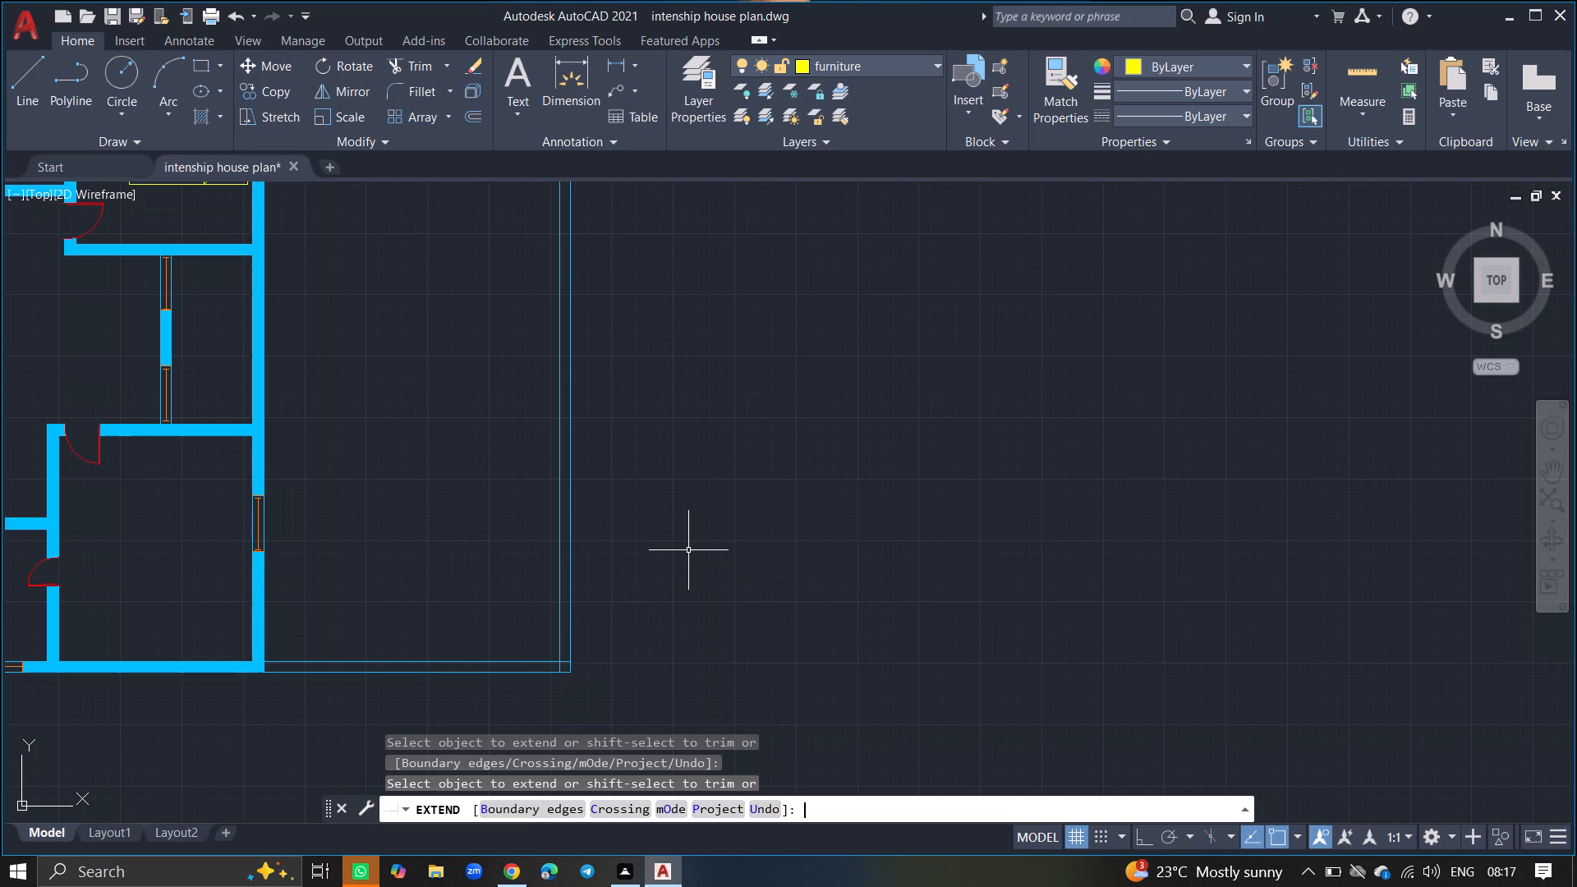
# Trim both top exterior wall lines where they run past the outer line of the extension's right wall.
pyautogui.keyDown('ctrl'); pyautogui.scroll(-3, 688, 550); pyautogui.keyUp('ctrl')
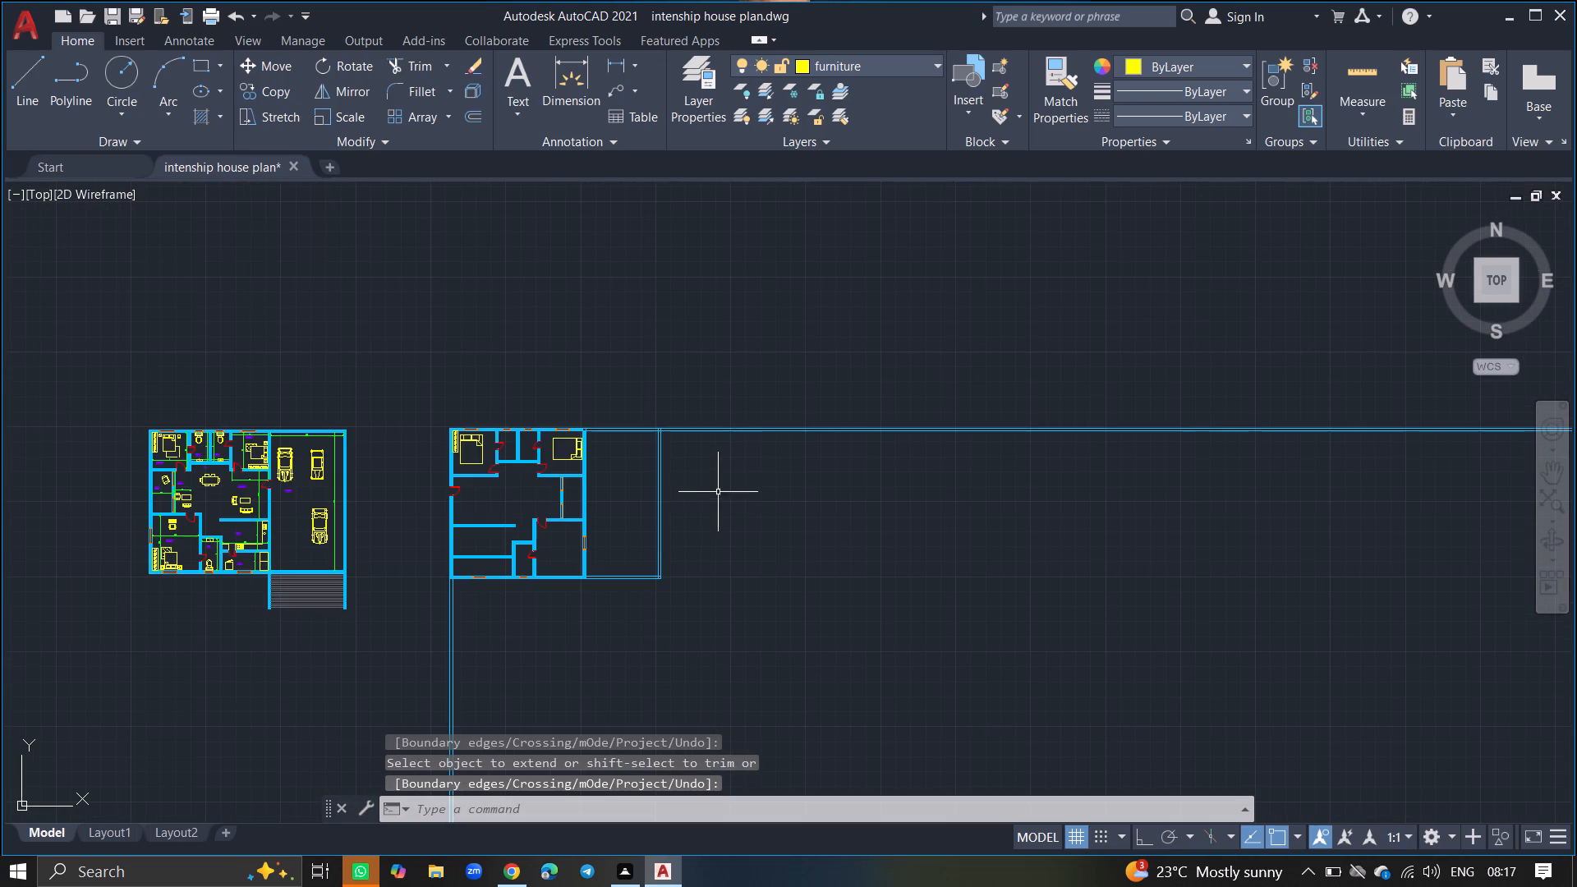
pyautogui.keyDown('ctrl'); pyautogui.scroll(4, 683, 447); pyautogui.keyUp('ctrl')
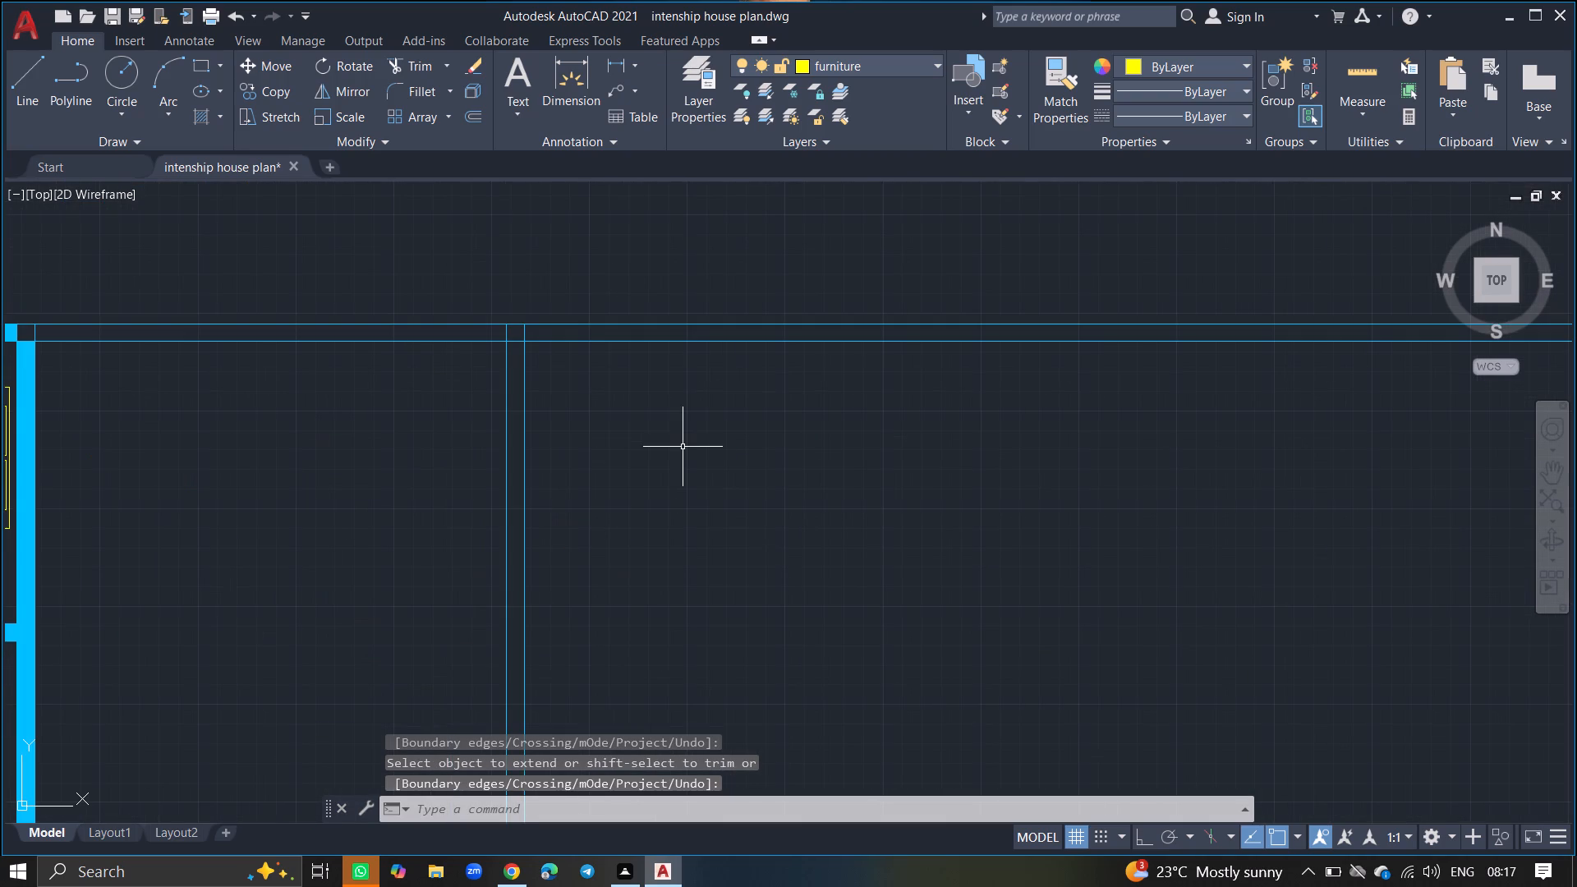
pyautogui.write('TRIM')
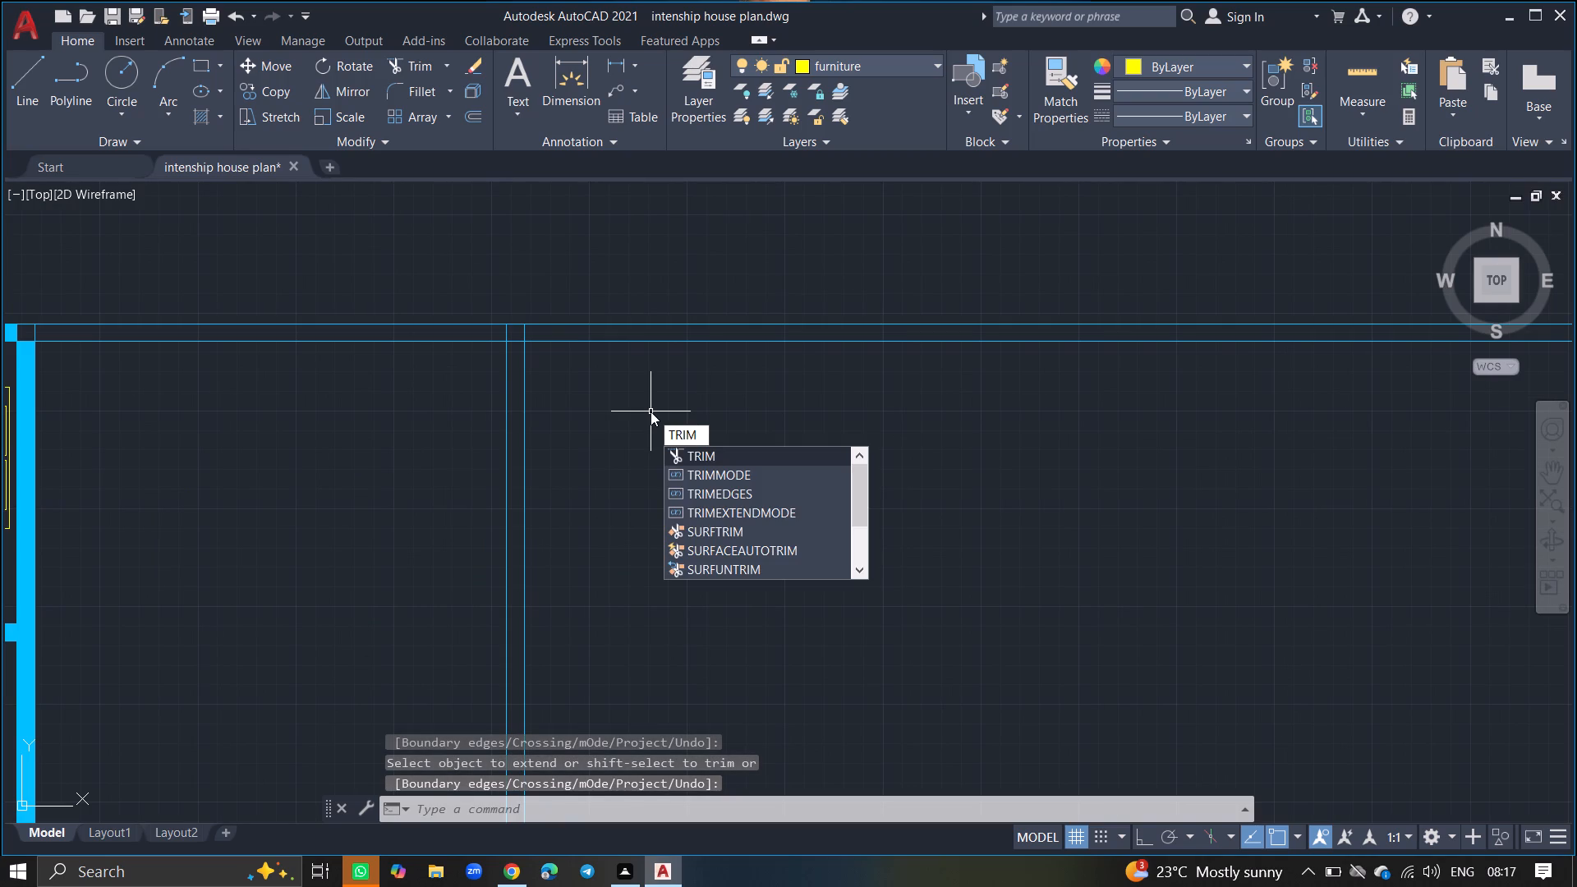
pyautogui.press('Return')
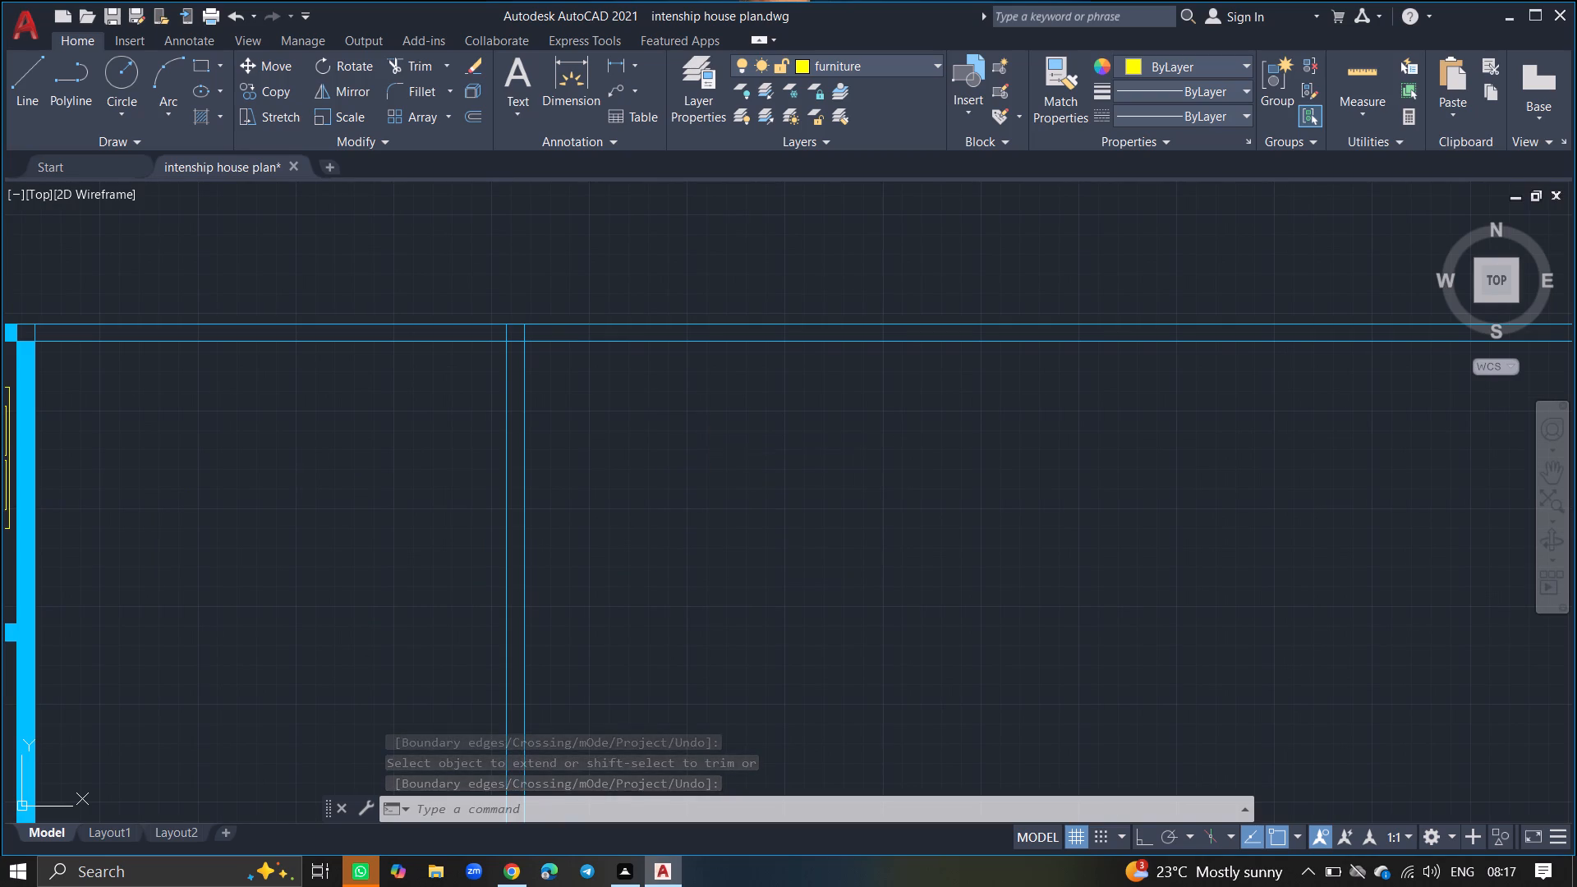
pyautogui.click(621, 342)
pyautogui.click(621, 324)
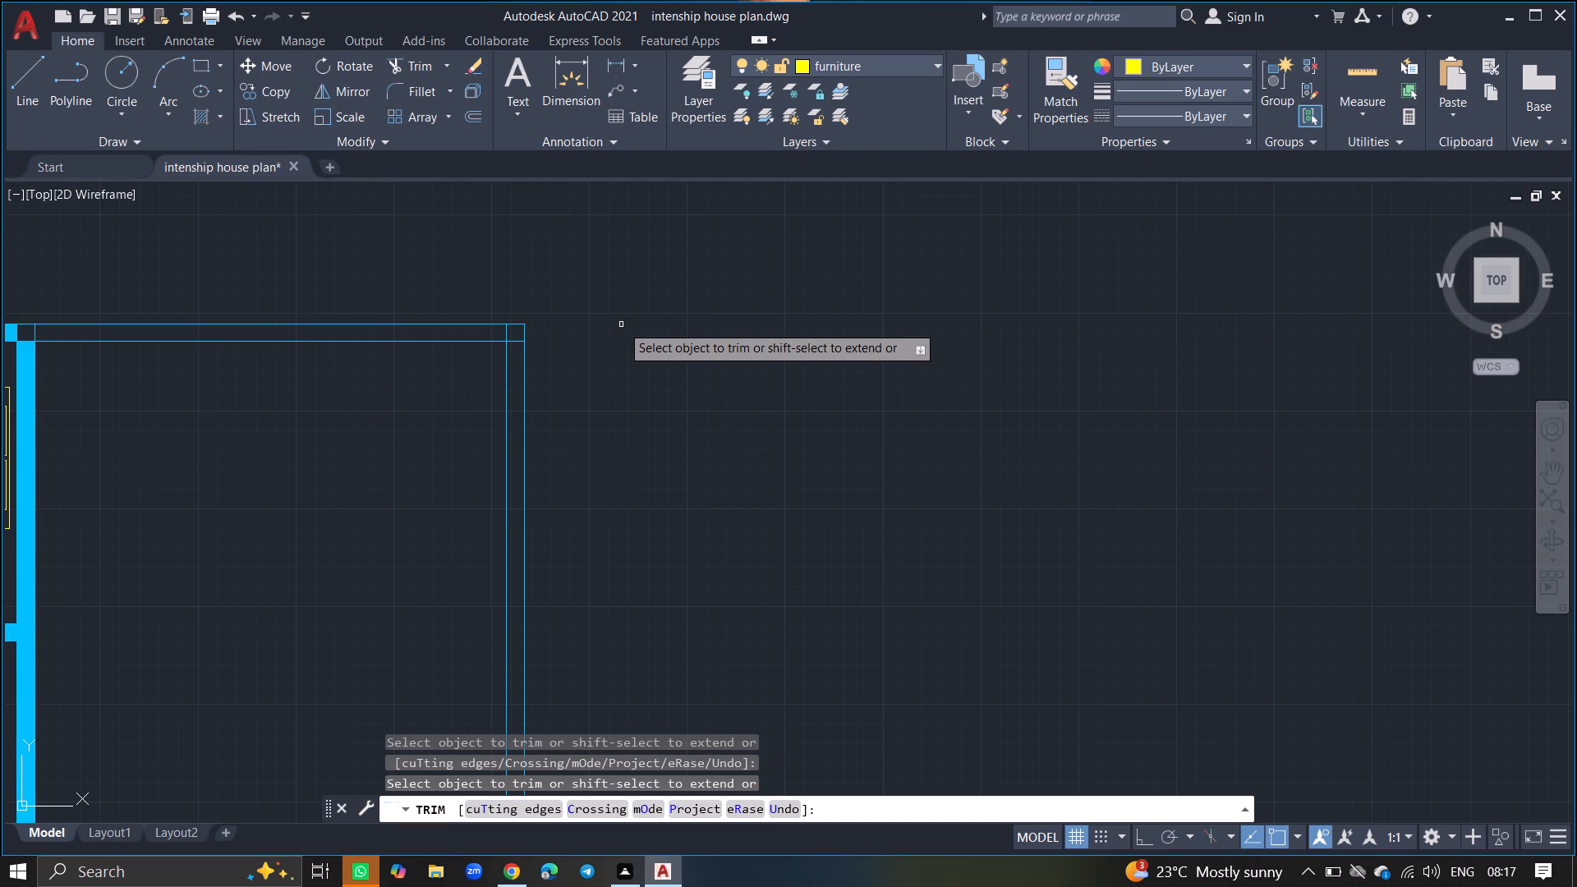
pyautogui.keyDown('ctrl'); pyautogui.scroll(-2, 621, 324); pyautogui.keyUp('ctrl')
pyautogui.press('Return')
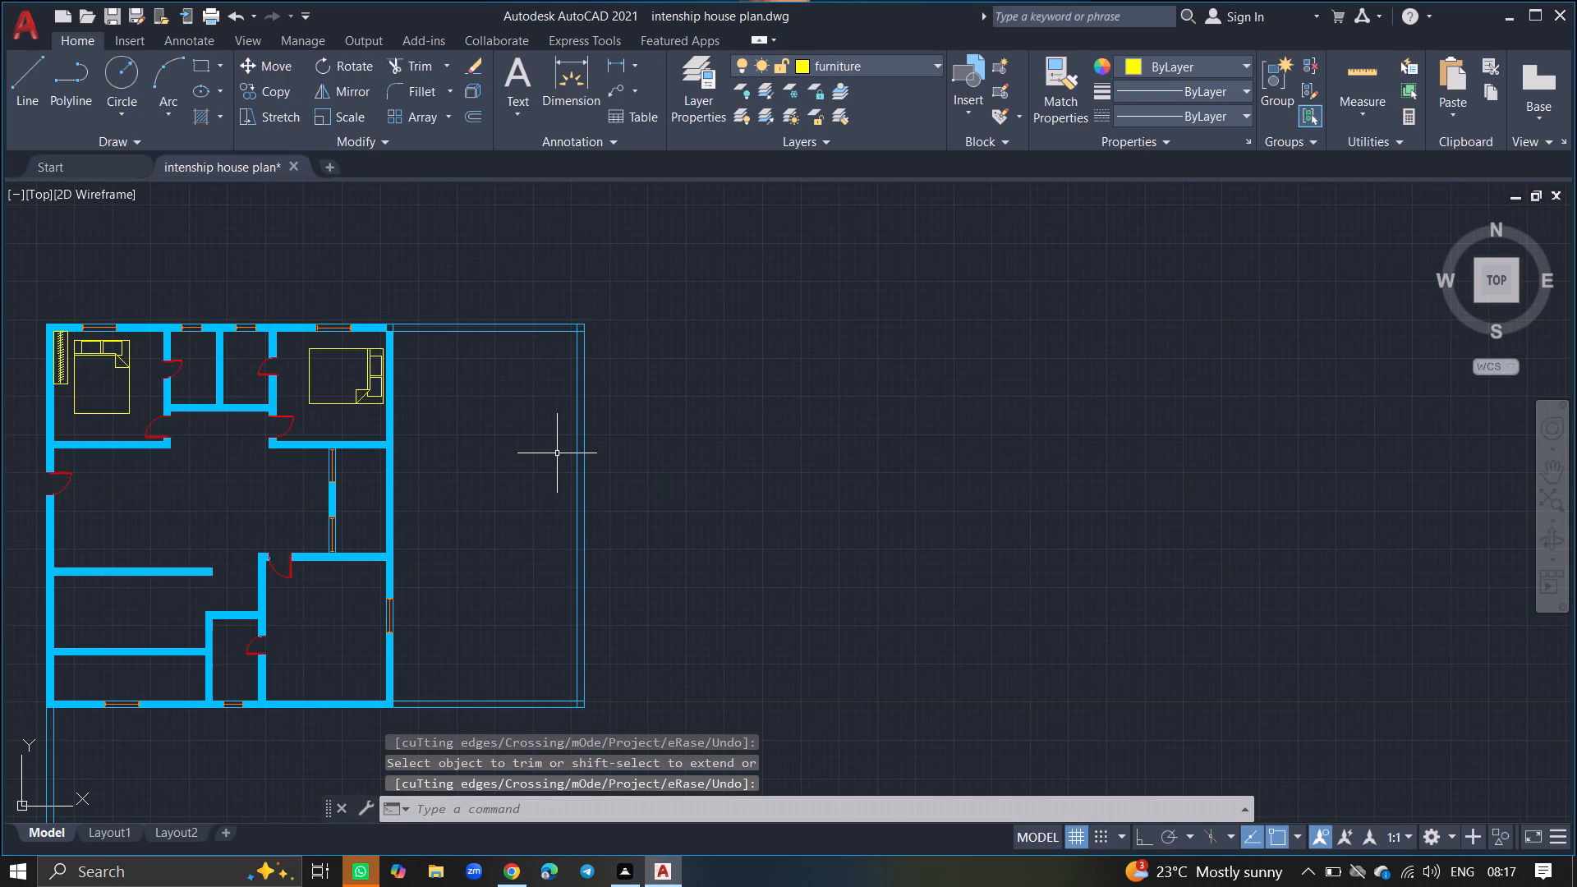
# Hatch the extension's top wall, both of its end corners and the right wall with a Solid fill in colour 140.
pyautogui.write('HATCH')
pyautogui.press('Return')
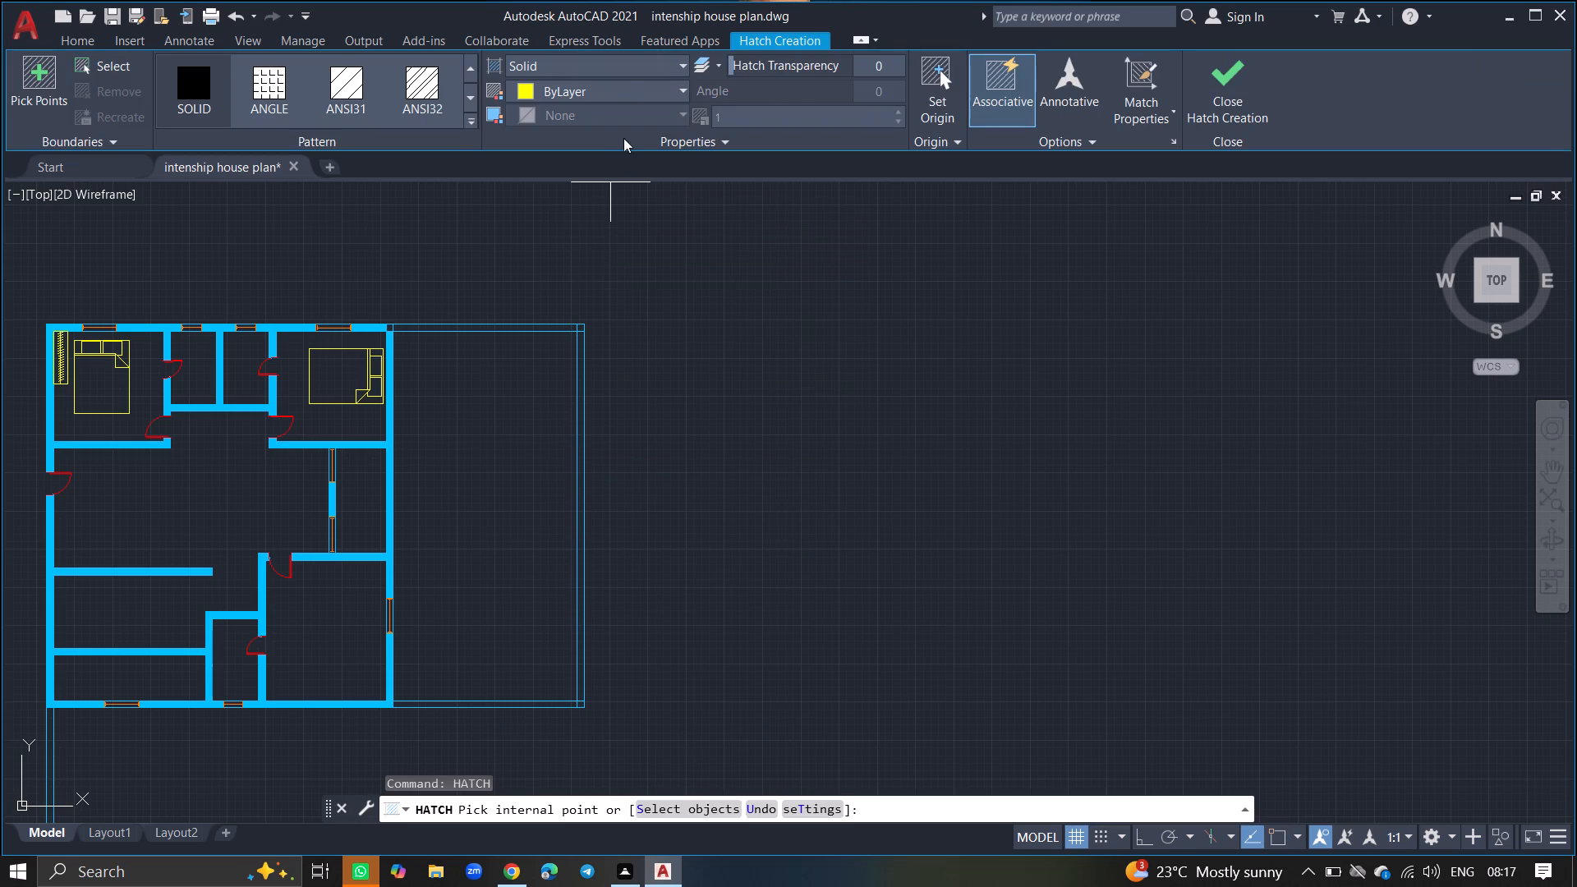
pyautogui.click(627, 85)
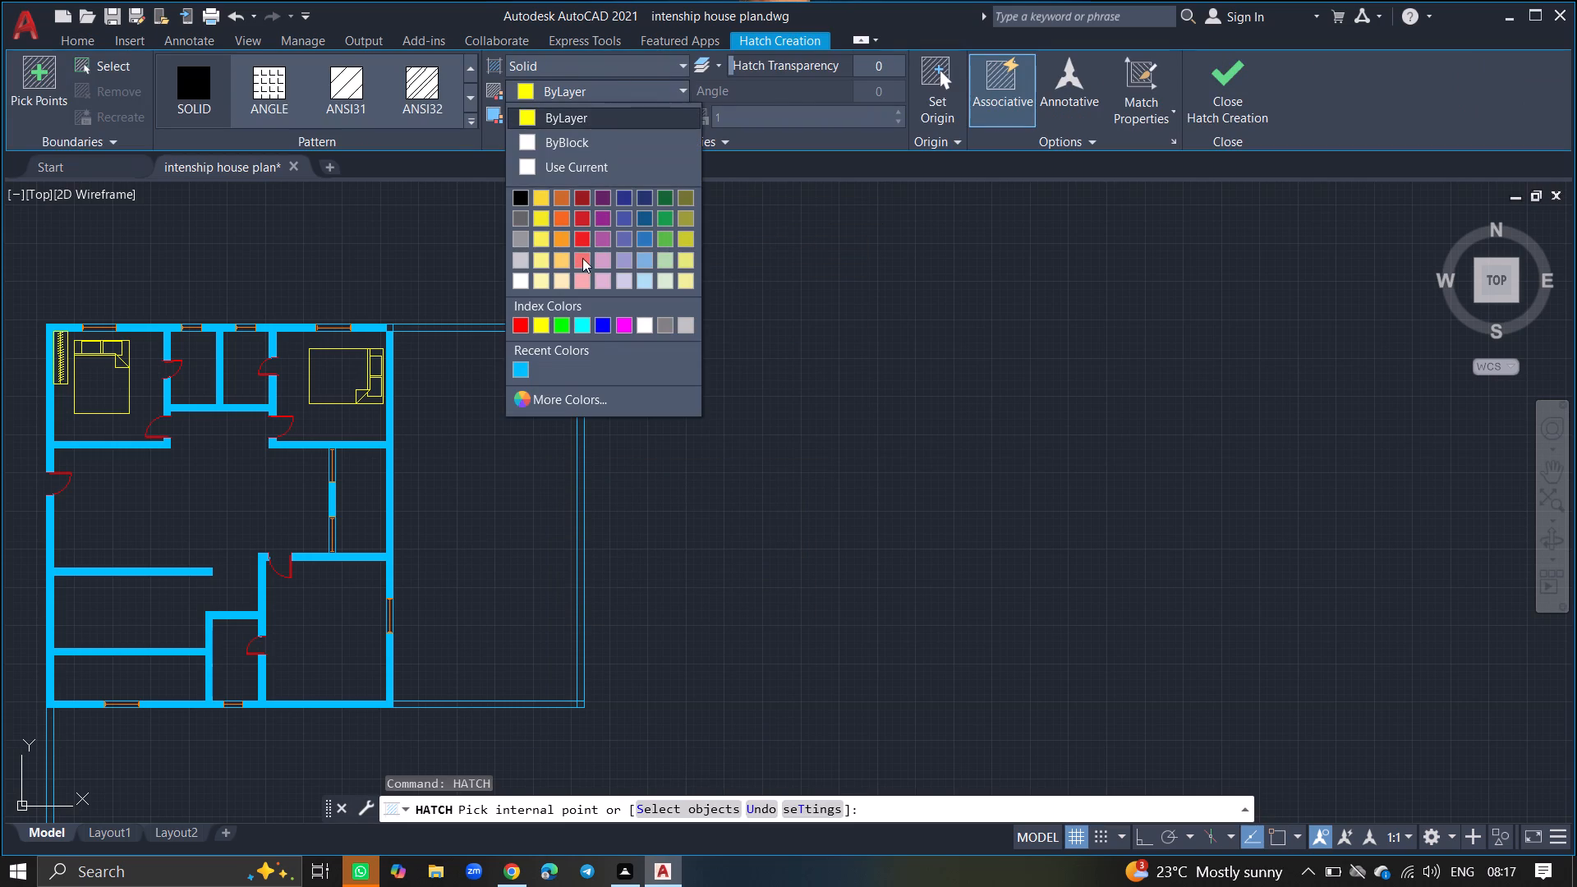
pyautogui.click(513, 365)
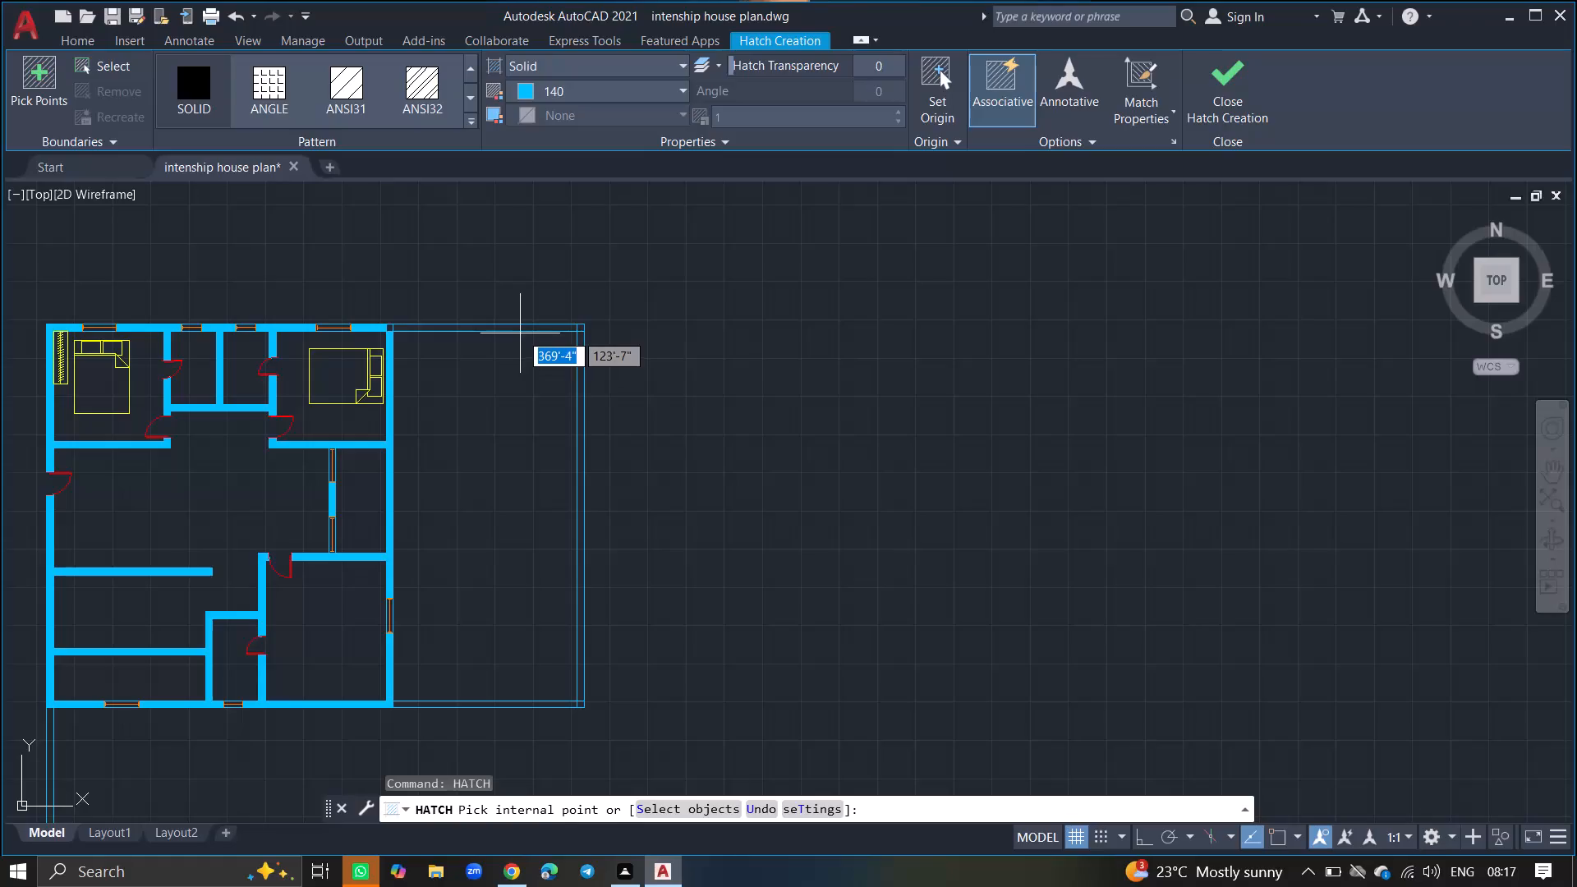
pyautogui.click(520, 325)
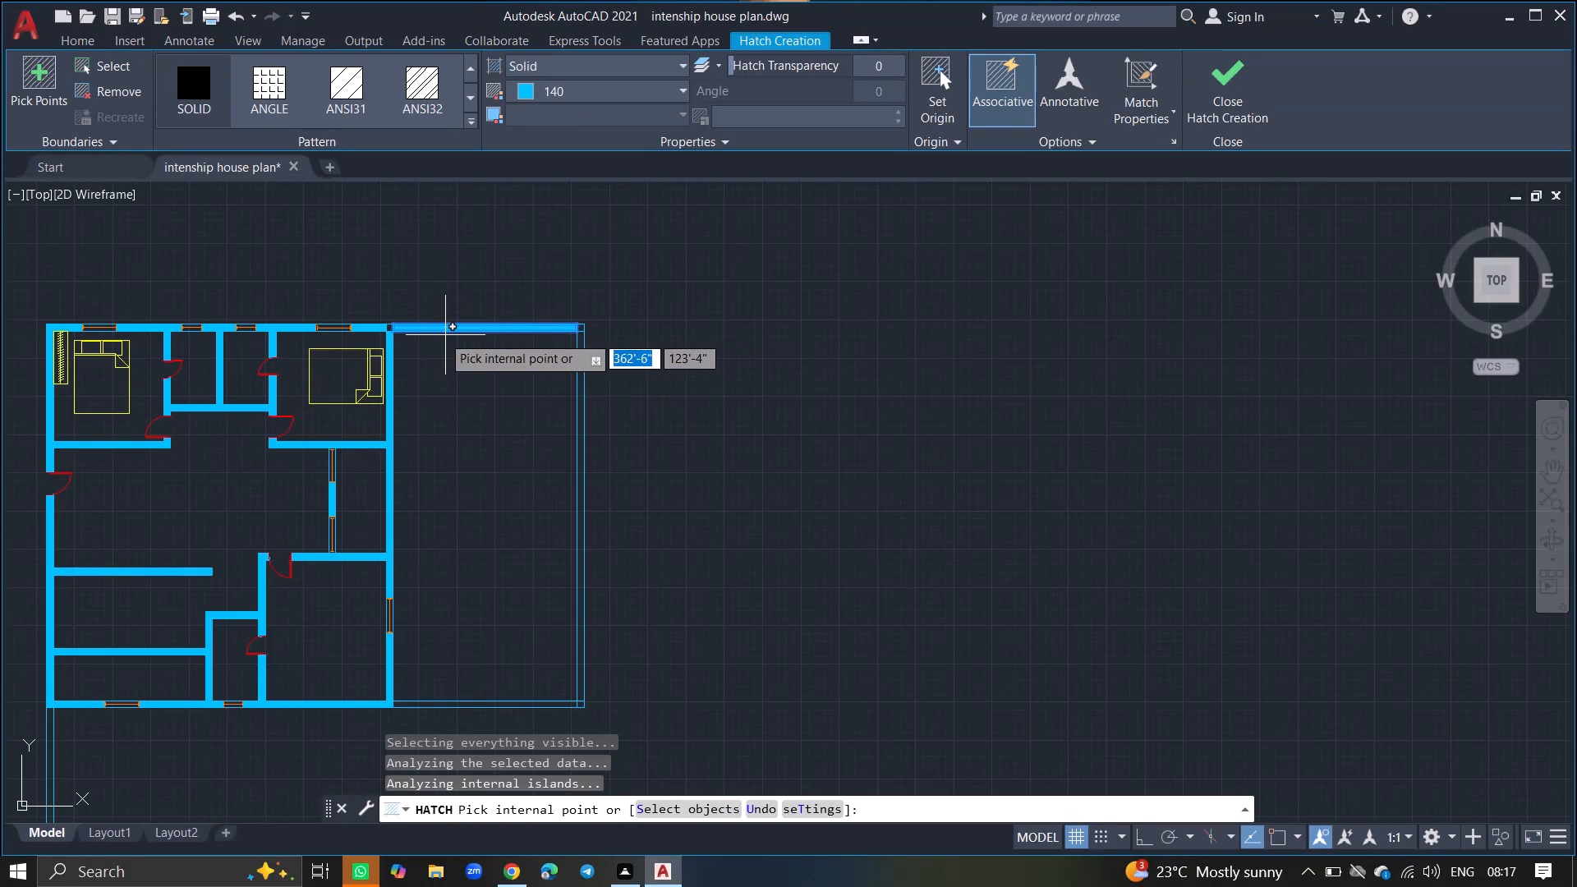
pyautogui.click(388, 329)
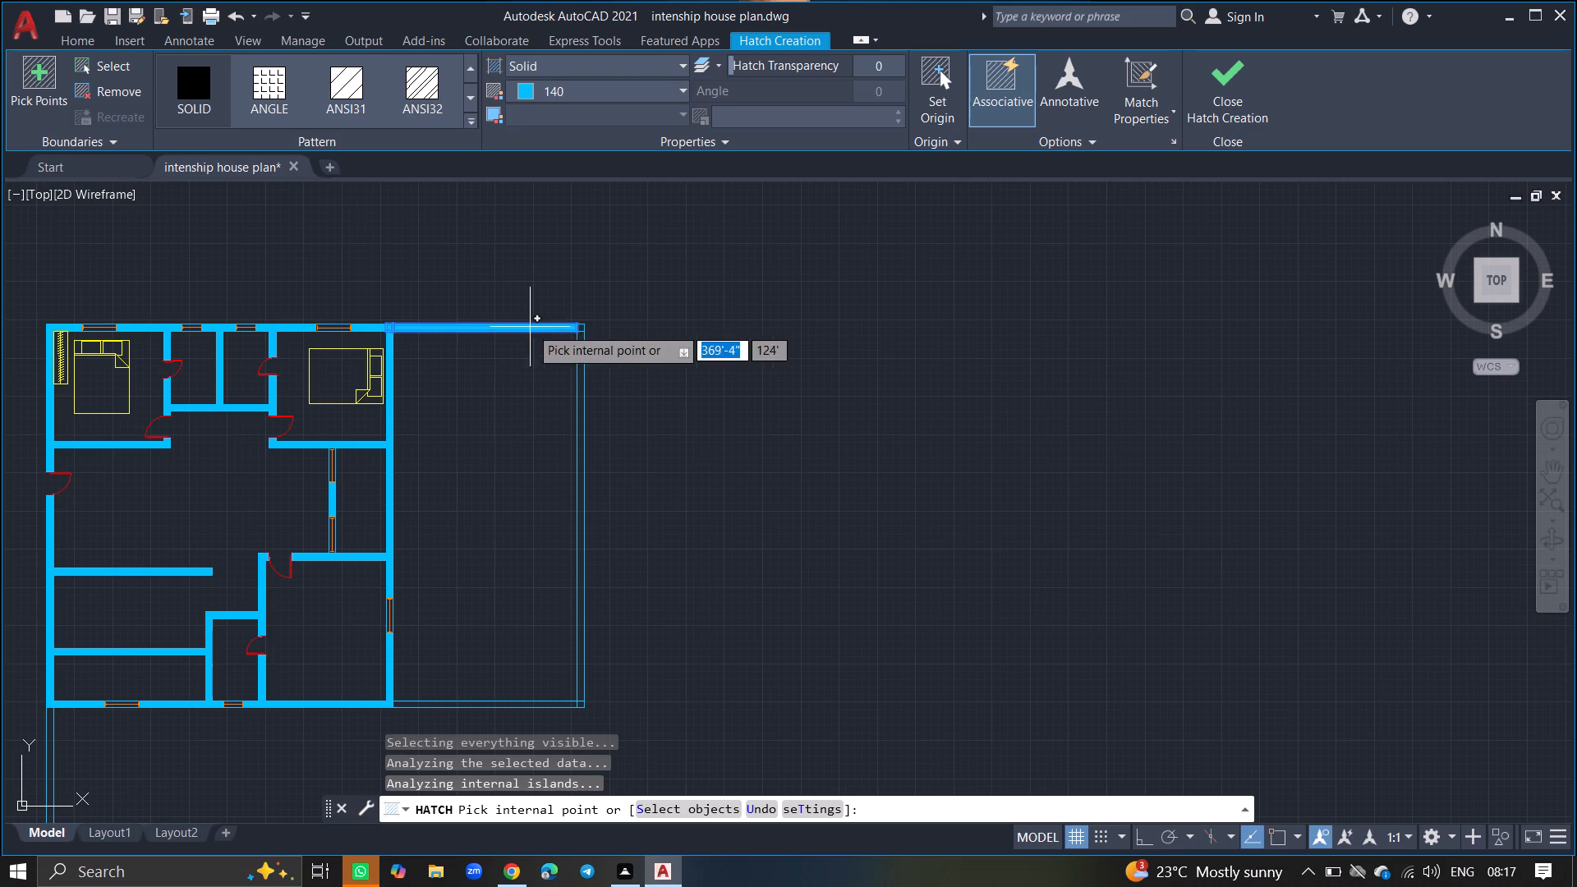
pyautogui.keyDown('ctrl'); pyautogui.scroll(4, 594, 319); pyautogui.keyUp('ctrl')
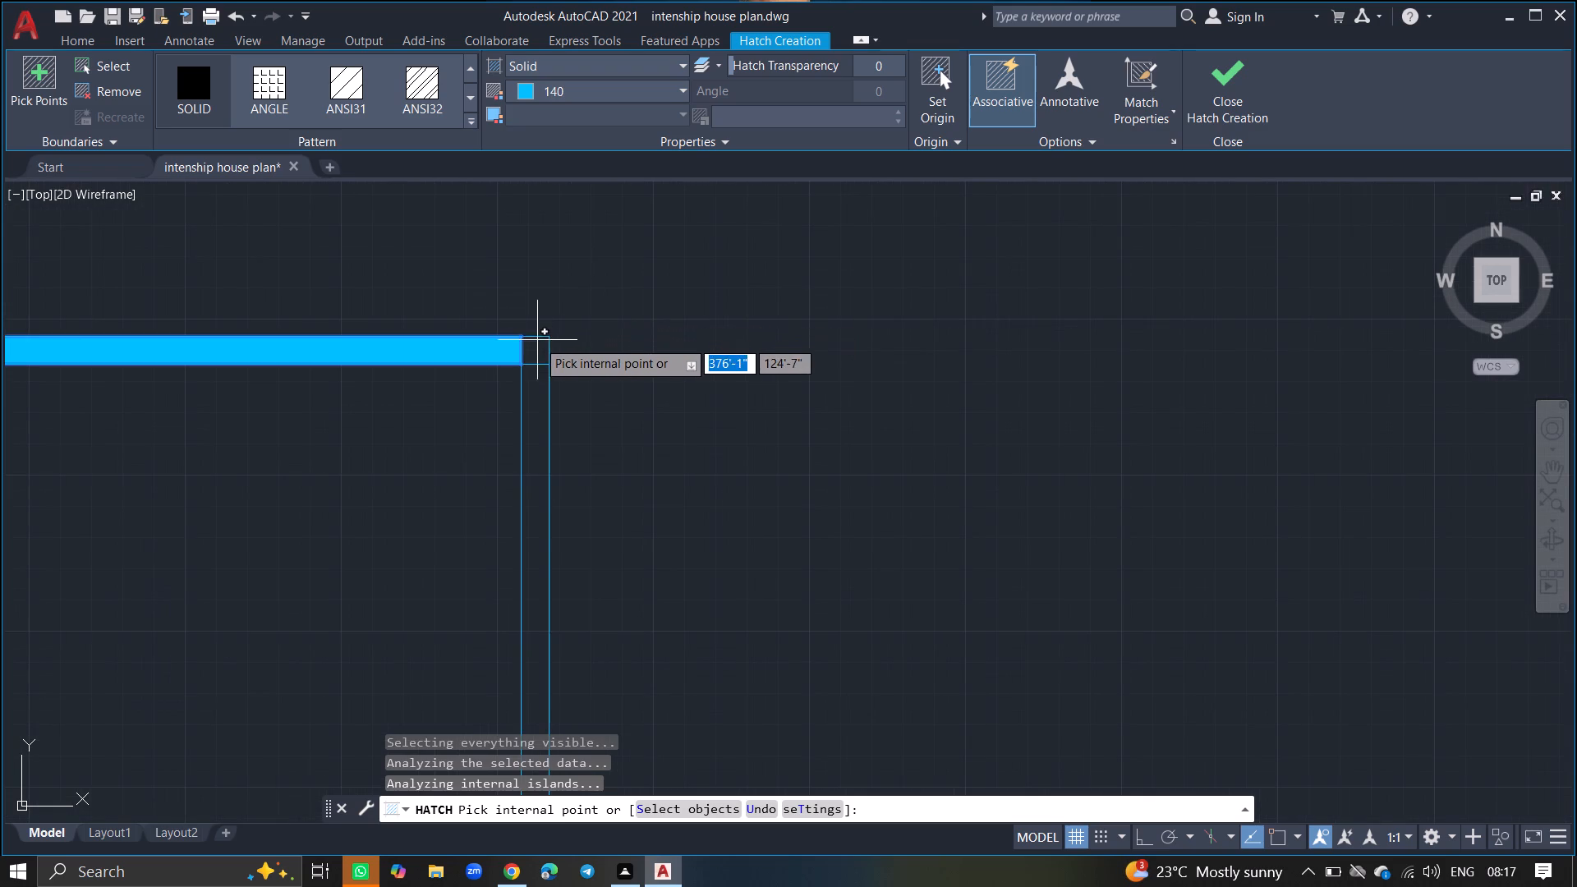
pyautogui.click(536, 348)
pyautogui.keyDown('ctrl'); pyautogui.scroll(-3, 536, 348); pyautogui.keyUp('ctrl')
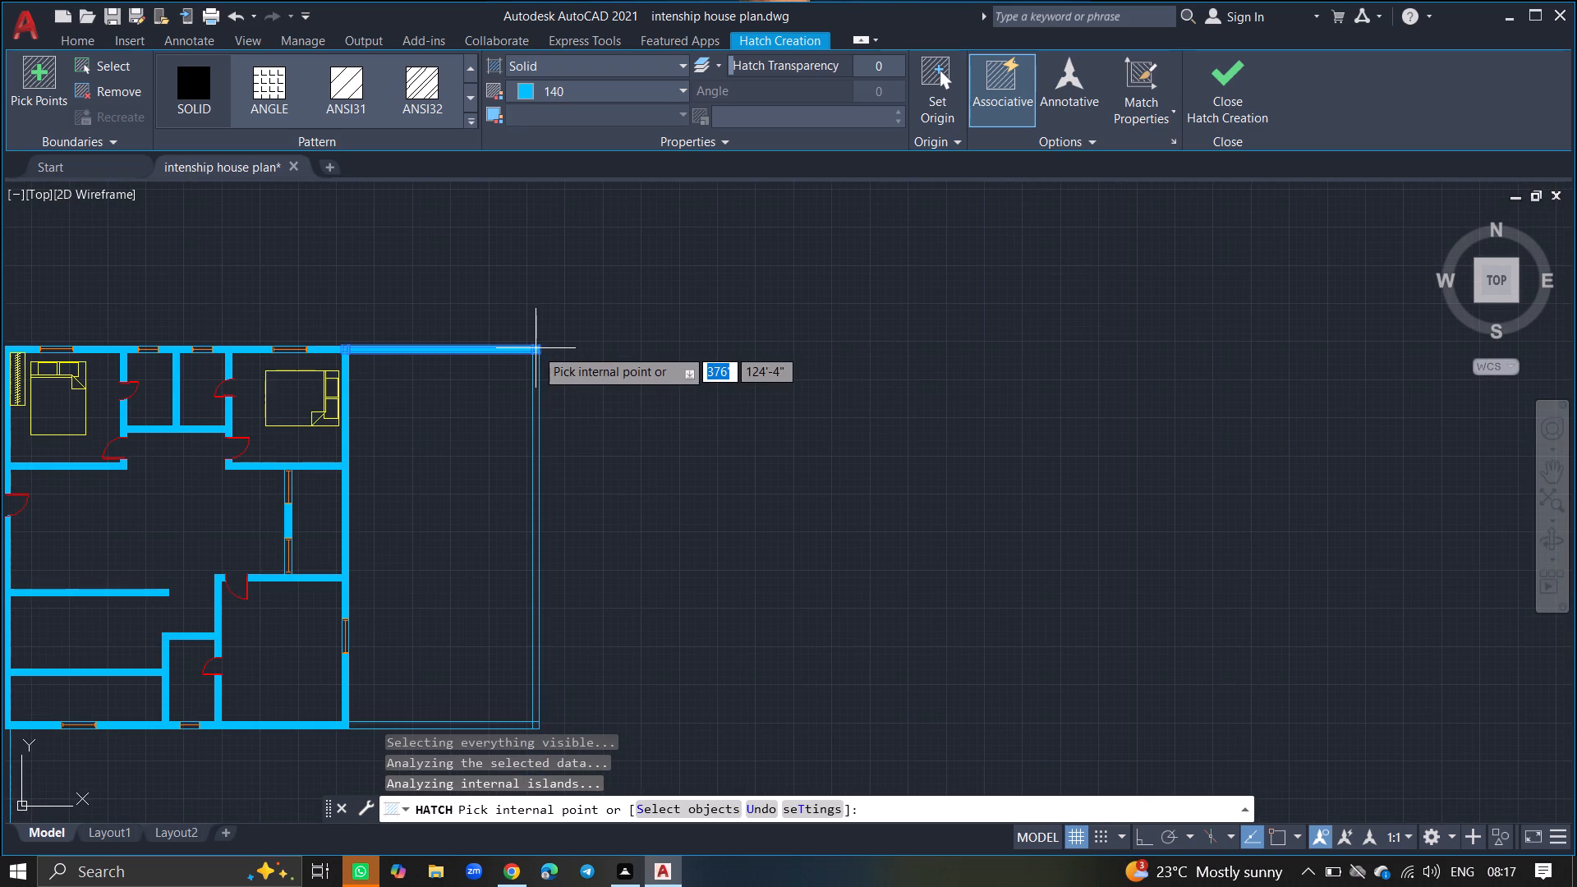
pyautogui.click(536, 362)
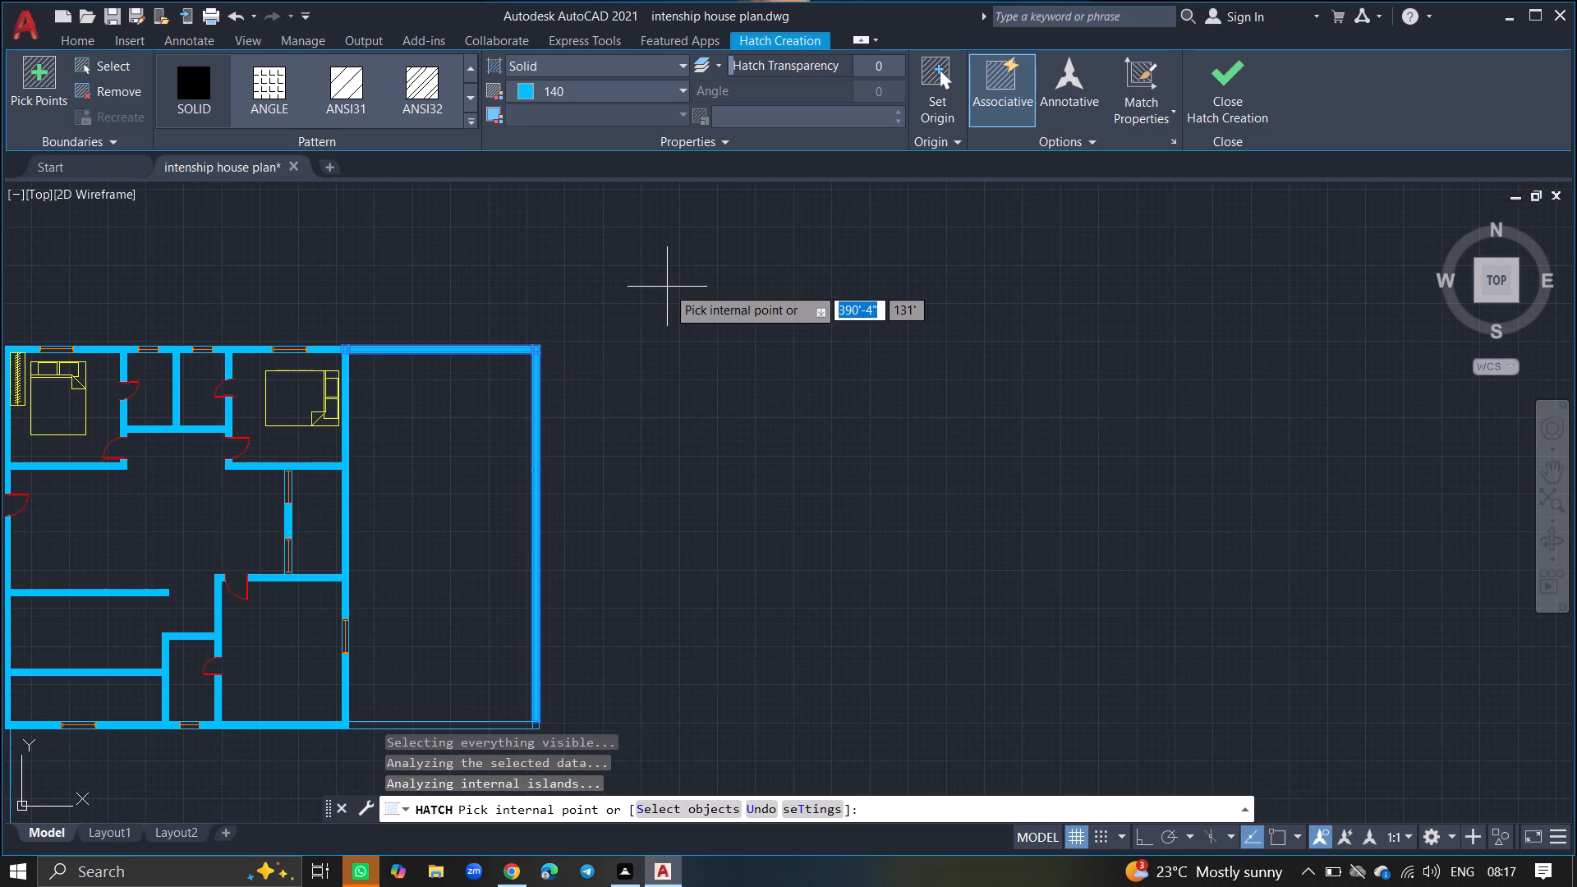
# Add the extension's bottom wall and its lower-right corner to the solid hatch and finish the hatch.
pyautogui.keyDown('ctrl'); pyautogui.scroll(-2, 667, 287); pyautogui.keyUp('ctrl')
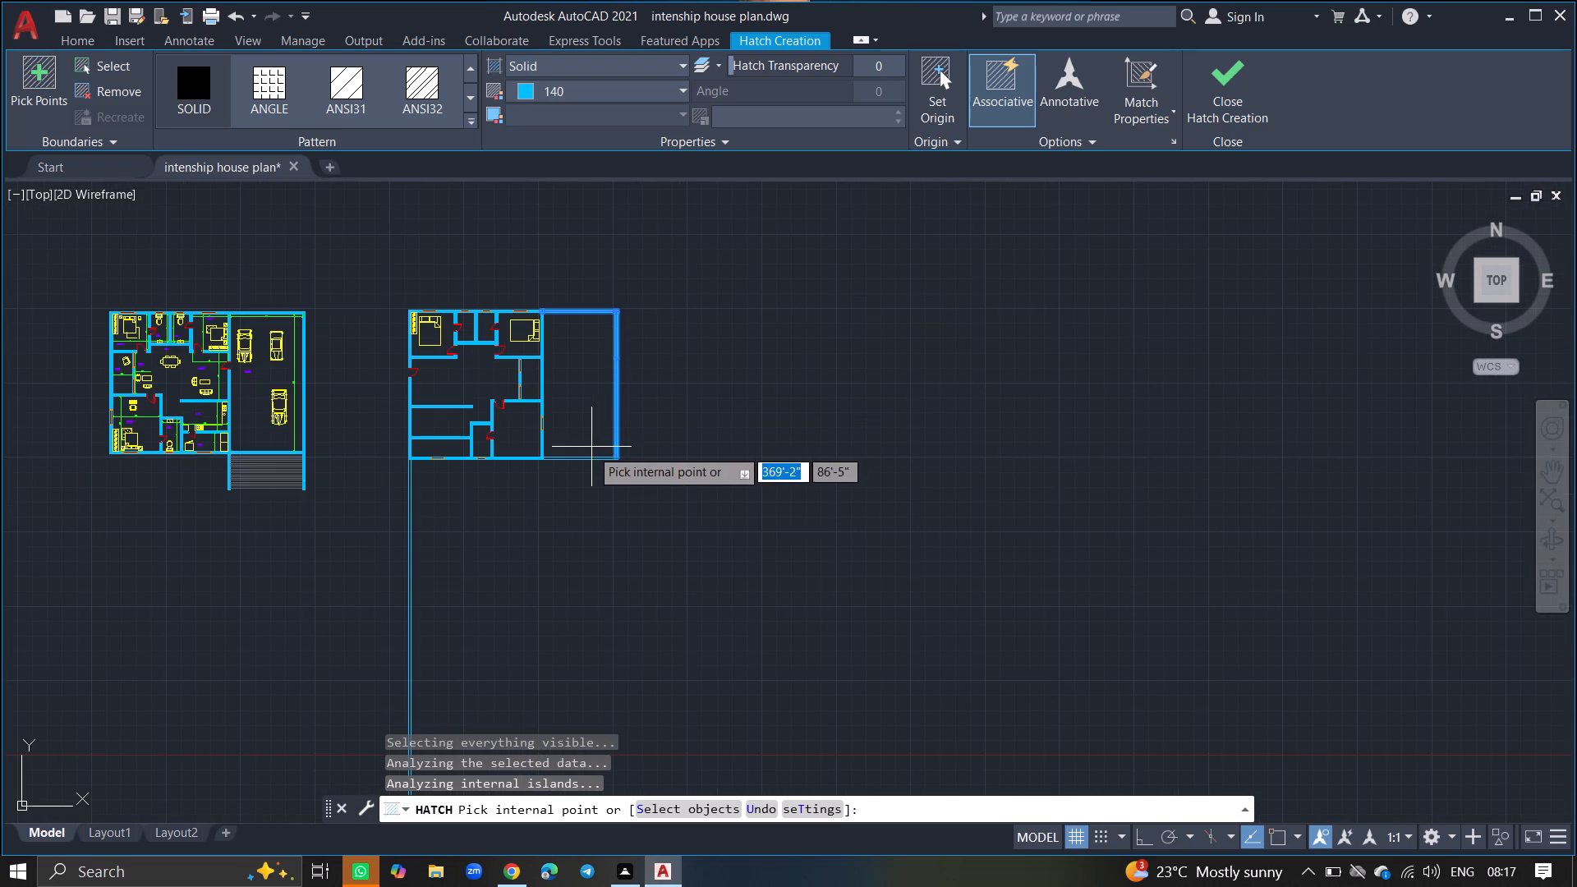
pyautogui.keyDown('ctrl'); pyautogui.scroll(8, 590, 460); pyautogui.keyUp('ctrl')
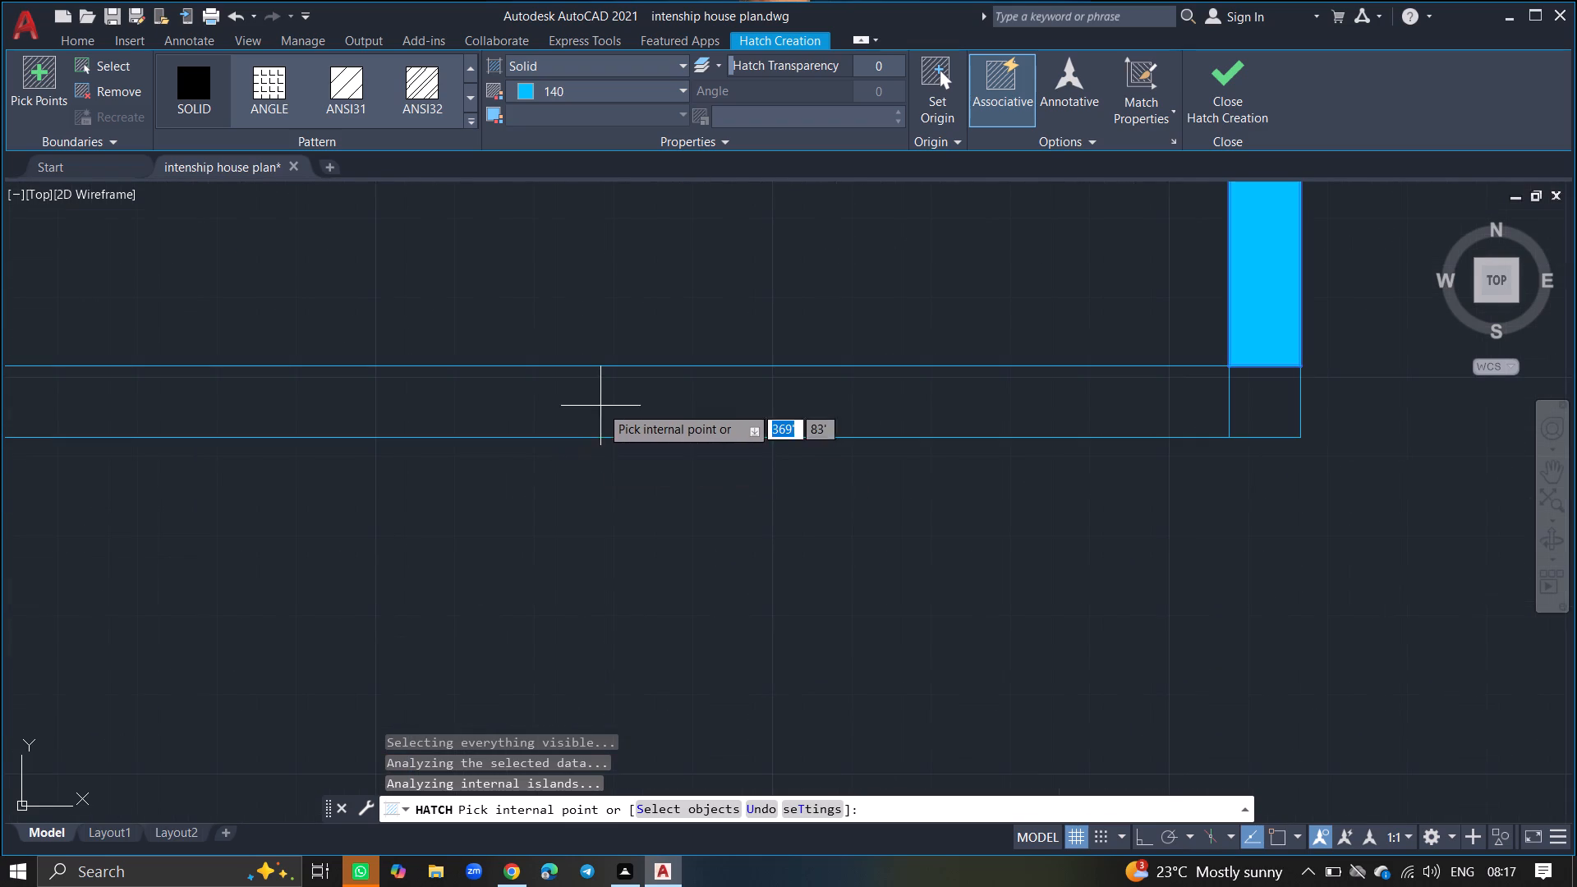
pyautogui.click(600, 406)
pyautogui.keyDown('ctrl'); pyautogui.scroll(-2, 600, 406); pyautogui.keyUp('ctrl')
pyautogui.click(600, 406)
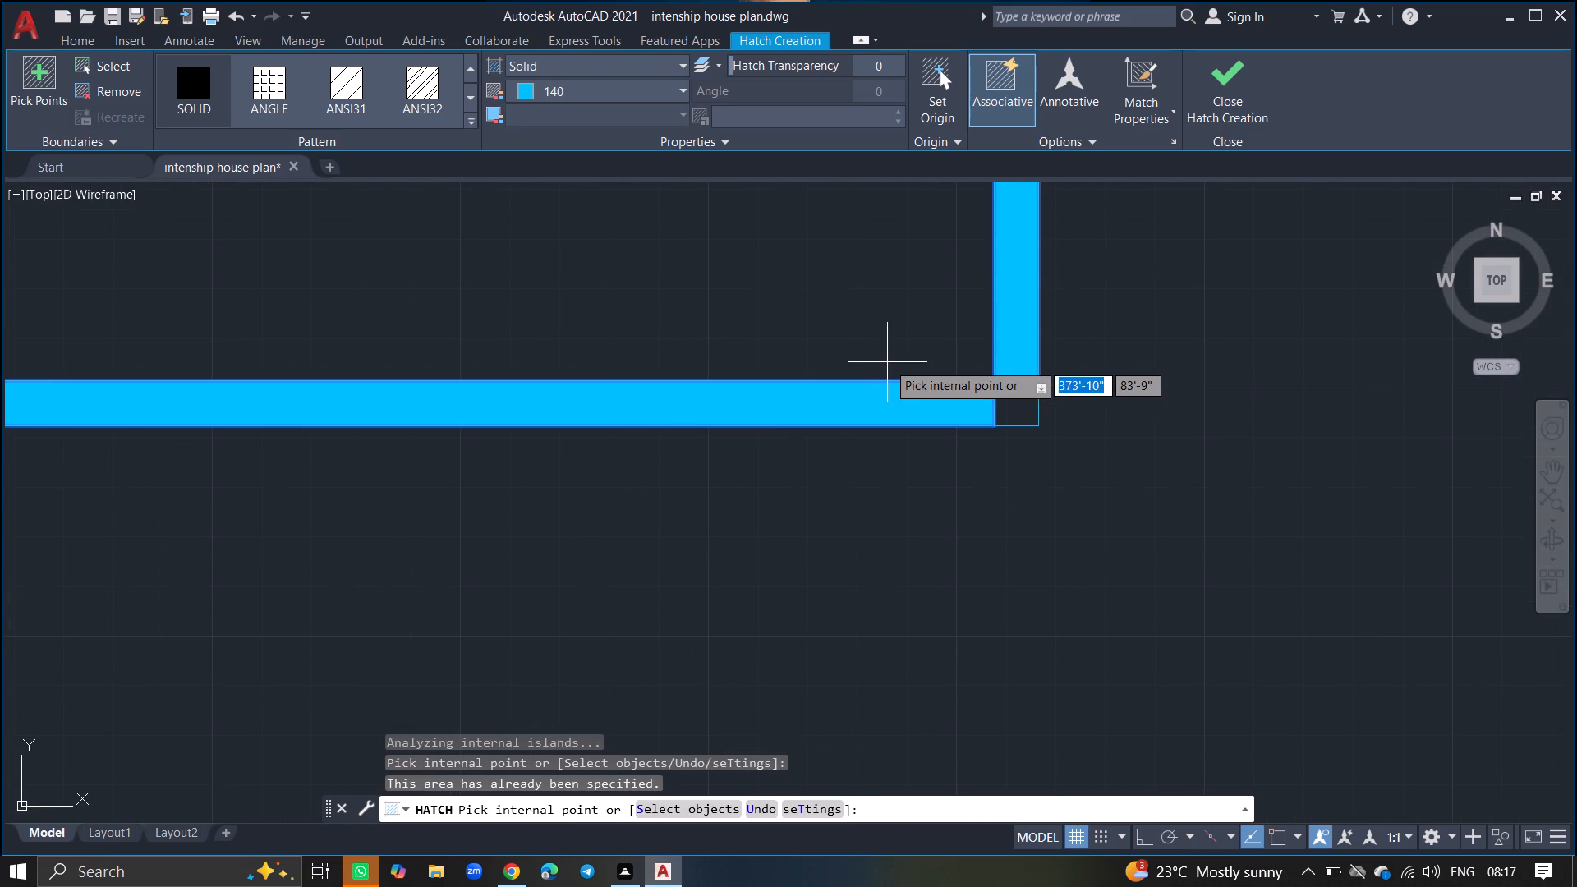
pyautogui.click(1033, 400)
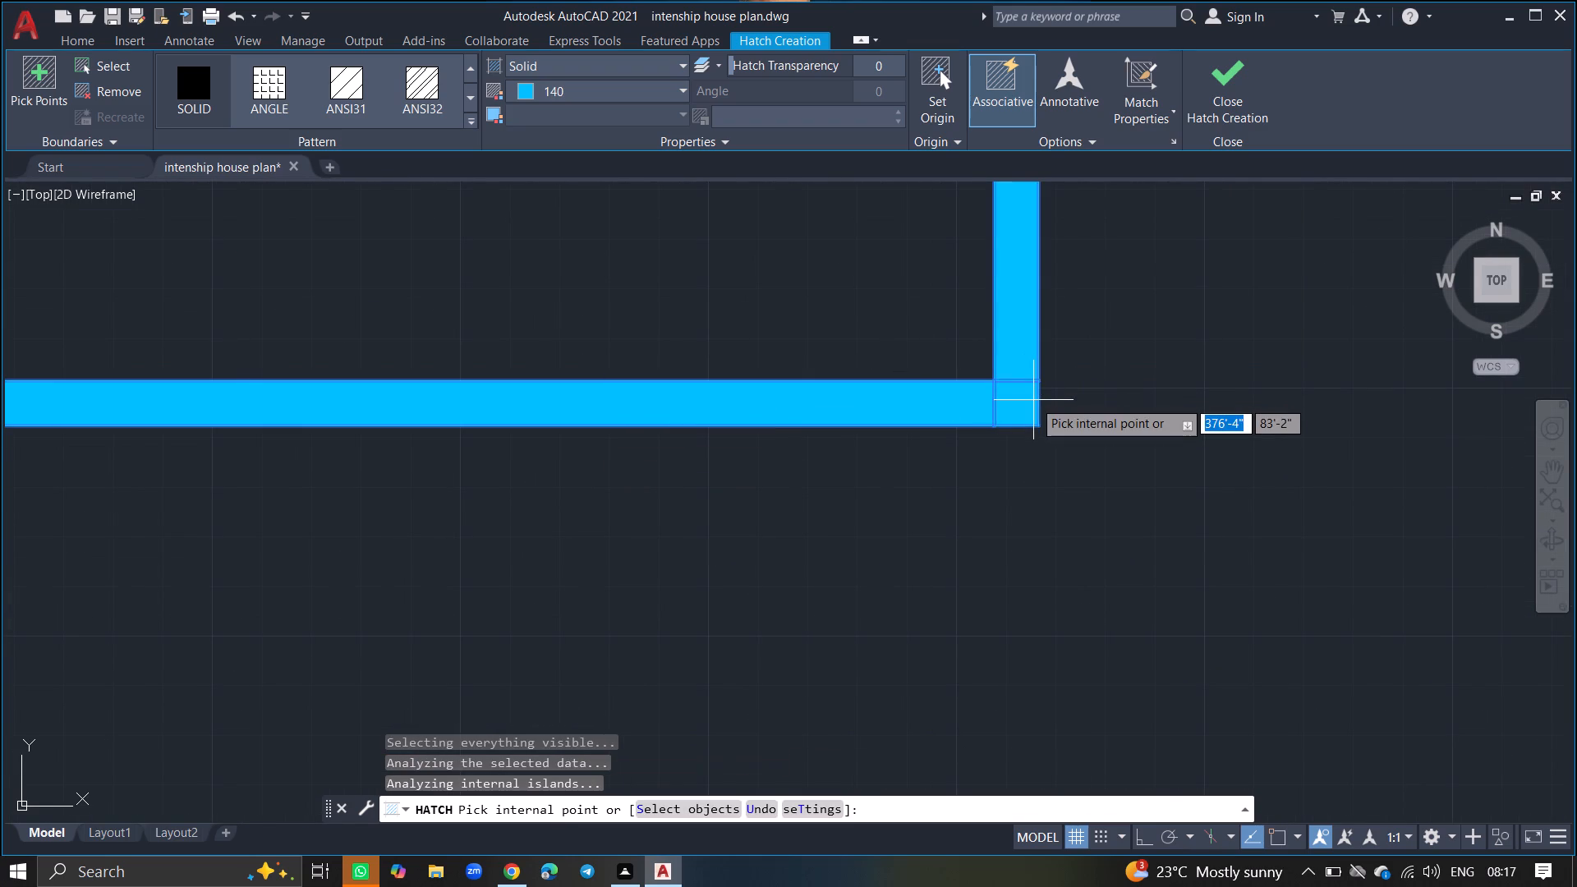
pyautogui.keyDown('ctrl'); pyautogui.scroll(-2, 1033, 400); pyautogui.keyUp('ctrl')
pyautogui.keyDown('ctrl'); pyautogui.scroll(-5, 847, 454); pyautogui.keyUp('ctrl')
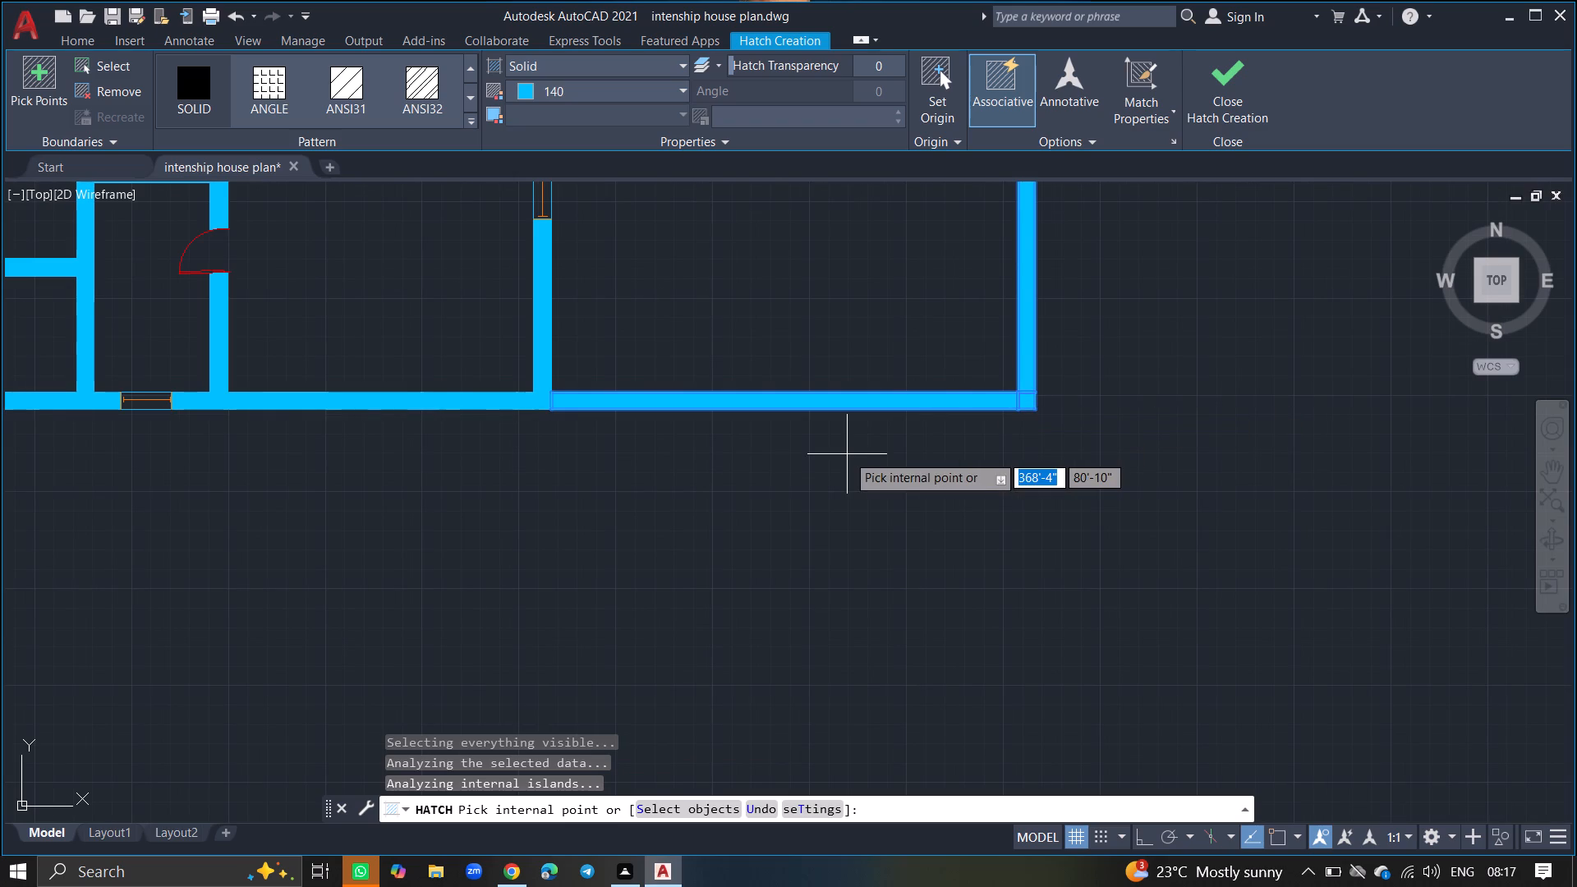
pyautogui.press('Return')
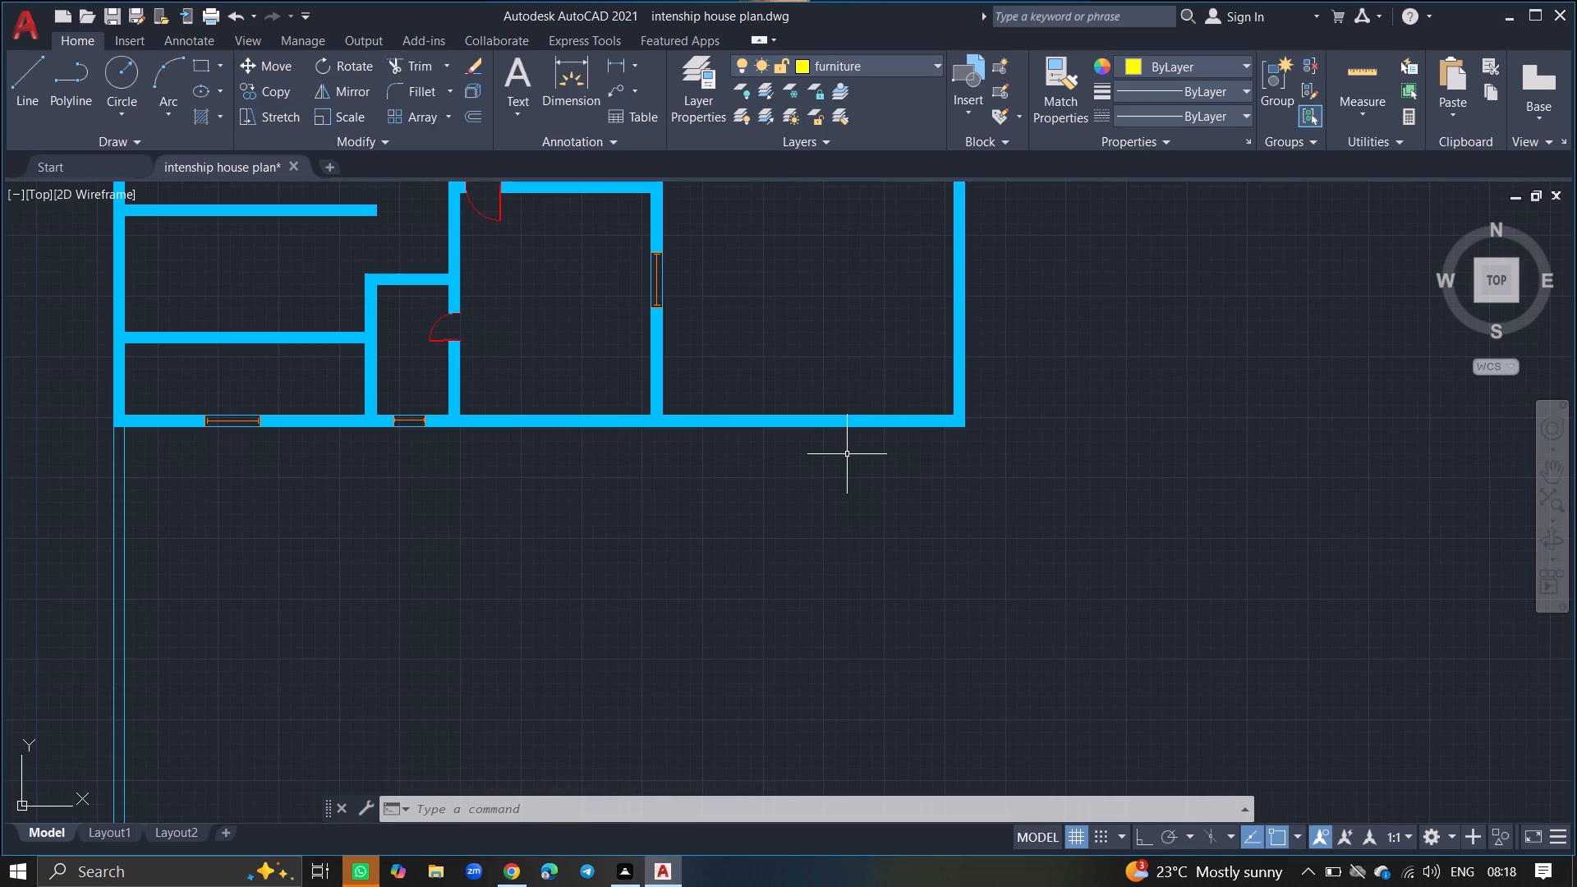
# Make the iron shutter layer the current layer.
pyautogui.keyDown('ctrl'); pyautogui.scroll(-4, 847, 454); pyautogui.keyUp('ctrl')
pyautogui.keyDown('ctrl'); pyautogui.scroll(3, 826, 449); pyautogui.keyUp('ctrl')
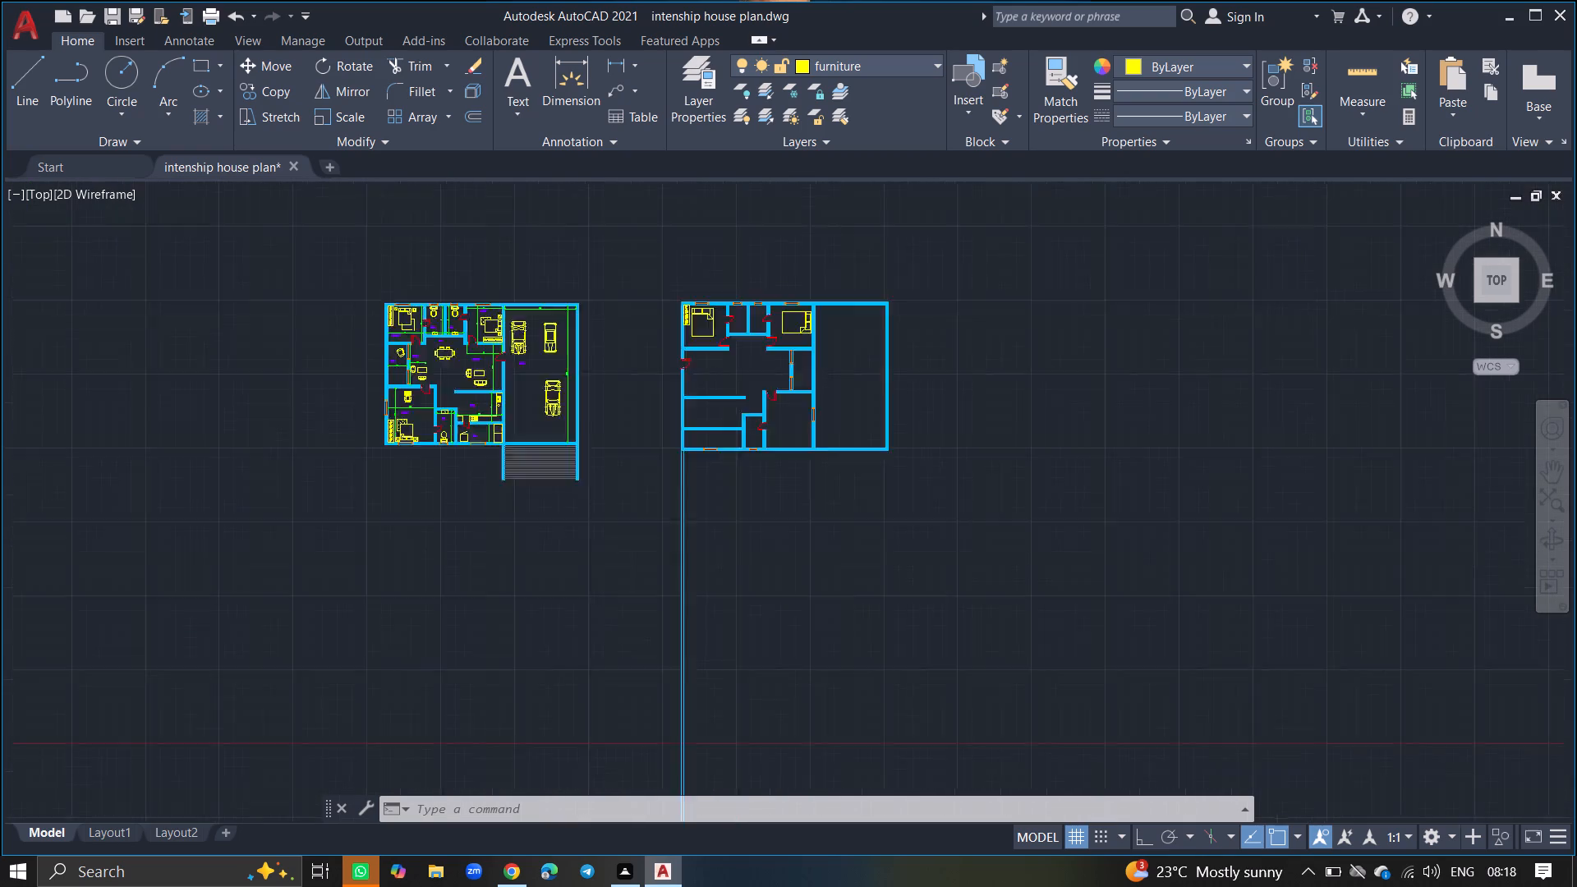
pyautogui.keyDown('ctrl'); pyautogui.scroll(4, 826, 449); pyautogui.keyUp('ctrl')
pyautogui.press('l')
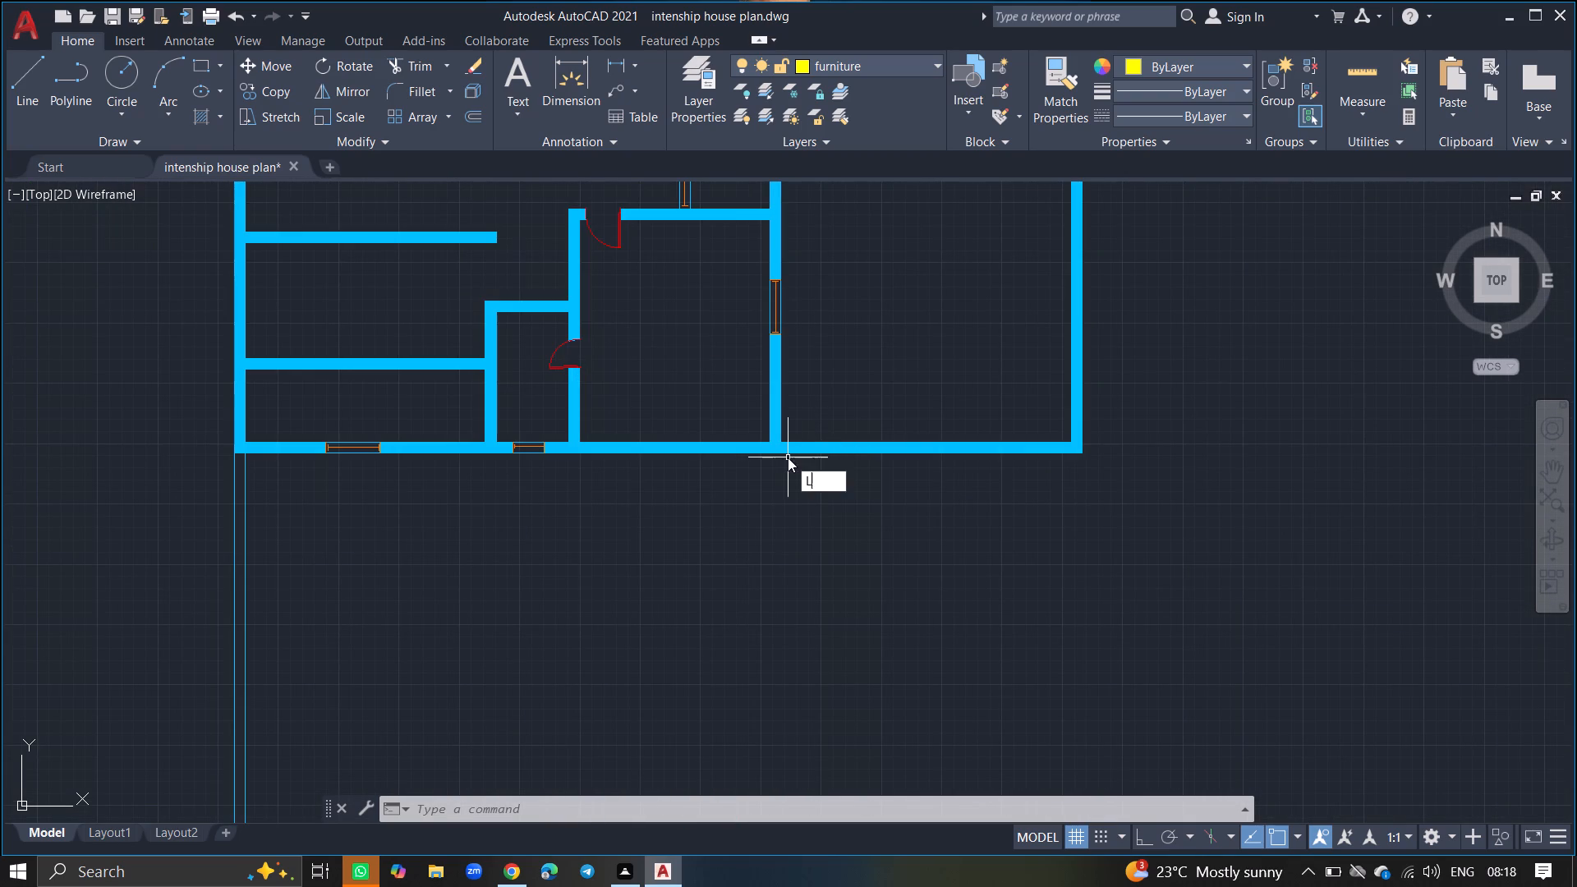
pyautogui.press('Return')
pyautogui.keyDown('ctrl'); pyautogui.scroll(2, 788, 457); pyautogui.keyUp('ctrl')
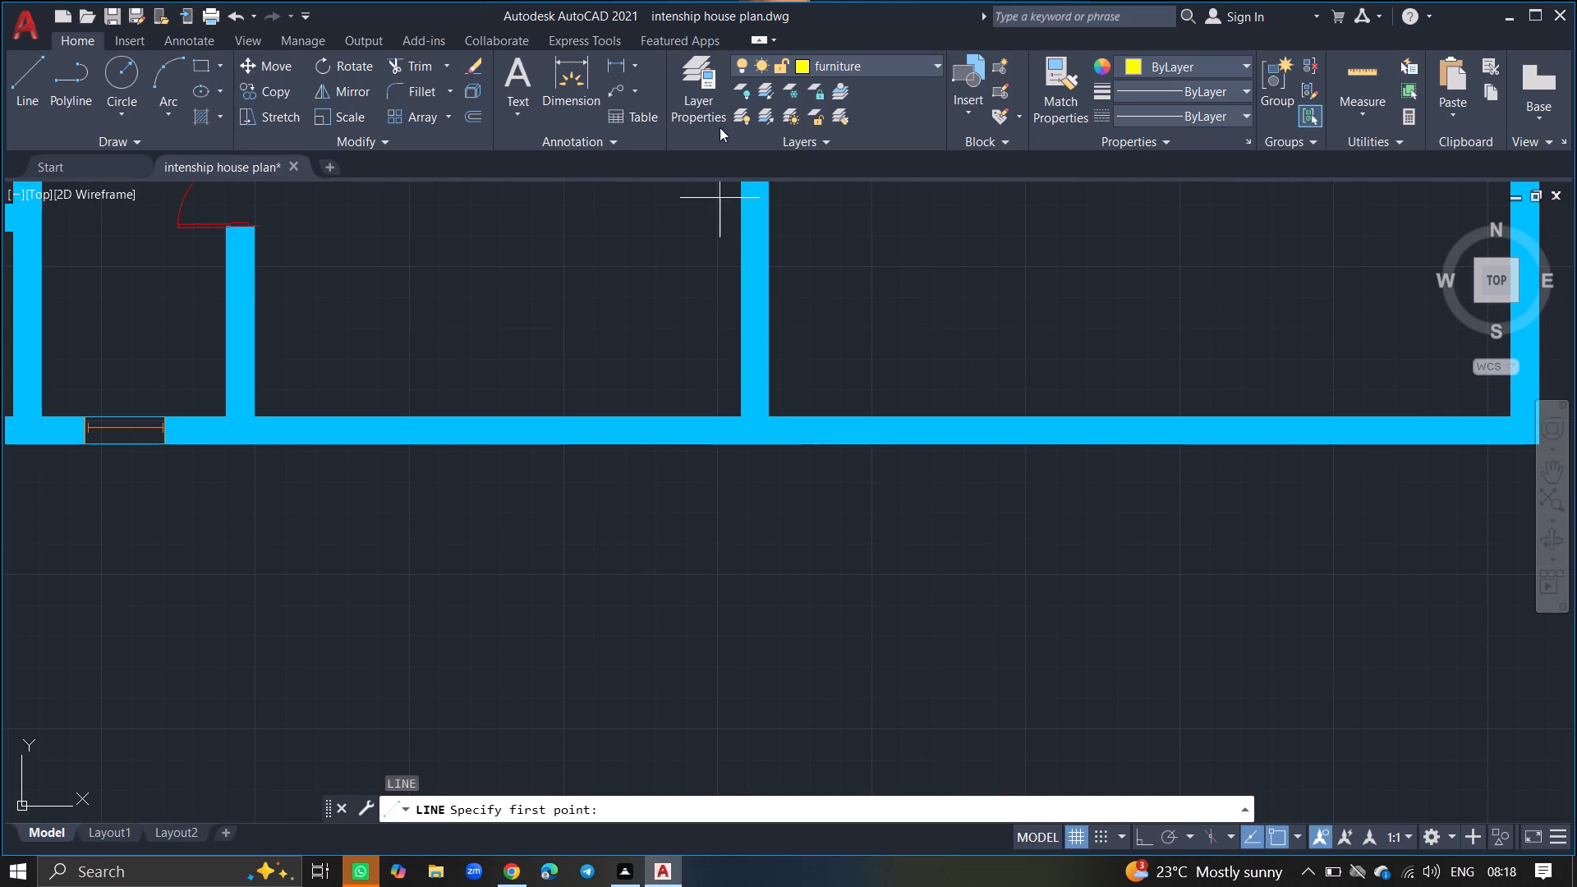
pyautogui.click(701, 97)
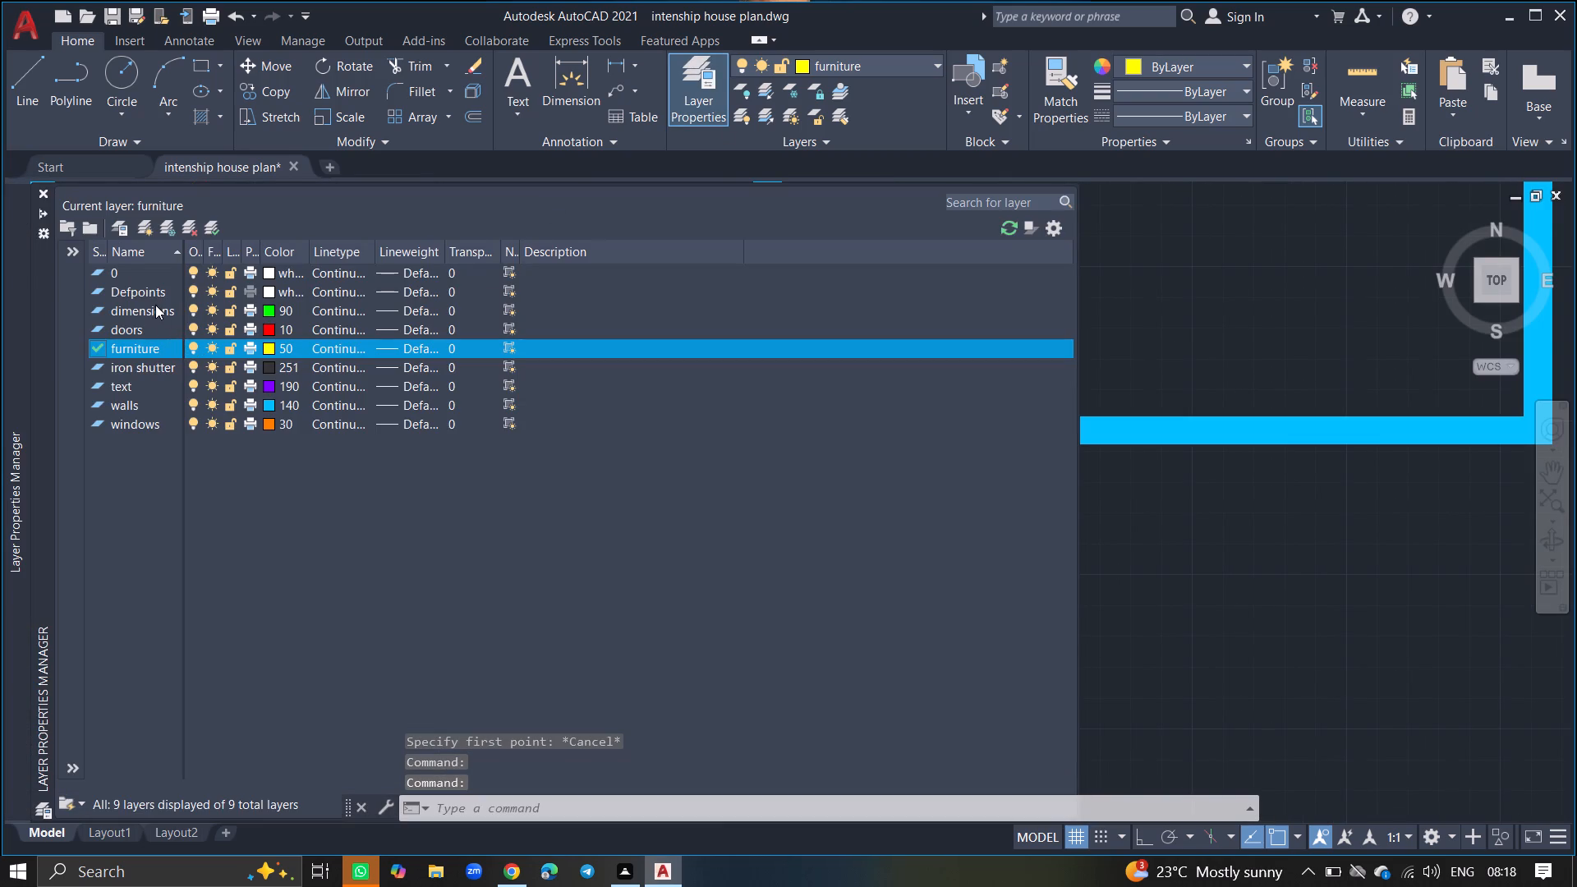
pyautogui.click(168, 224)
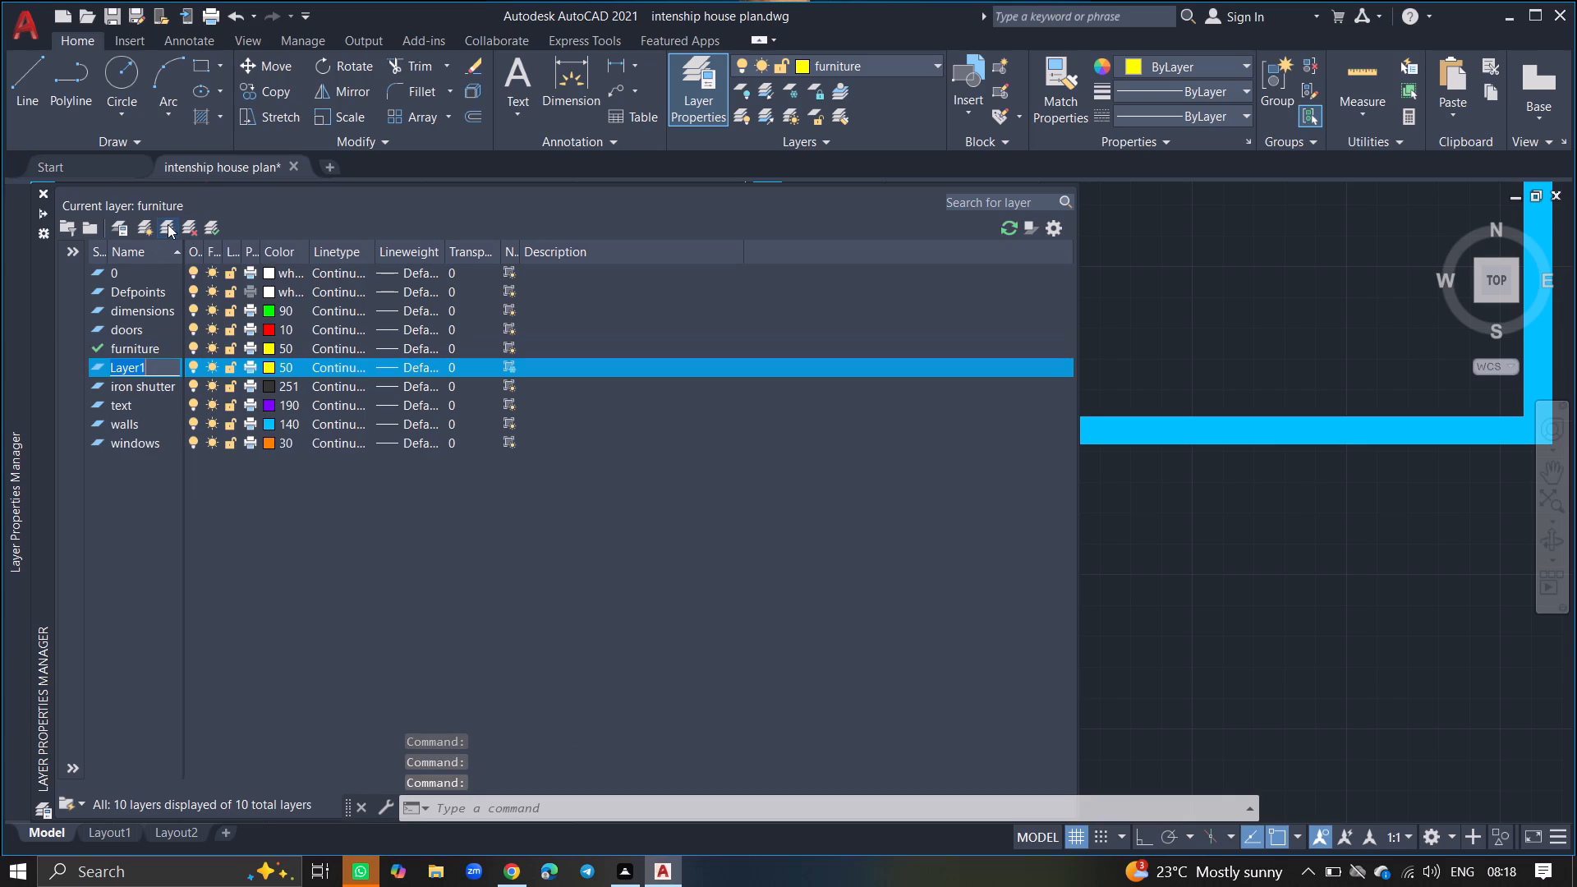
pyautogui.press('Escape')
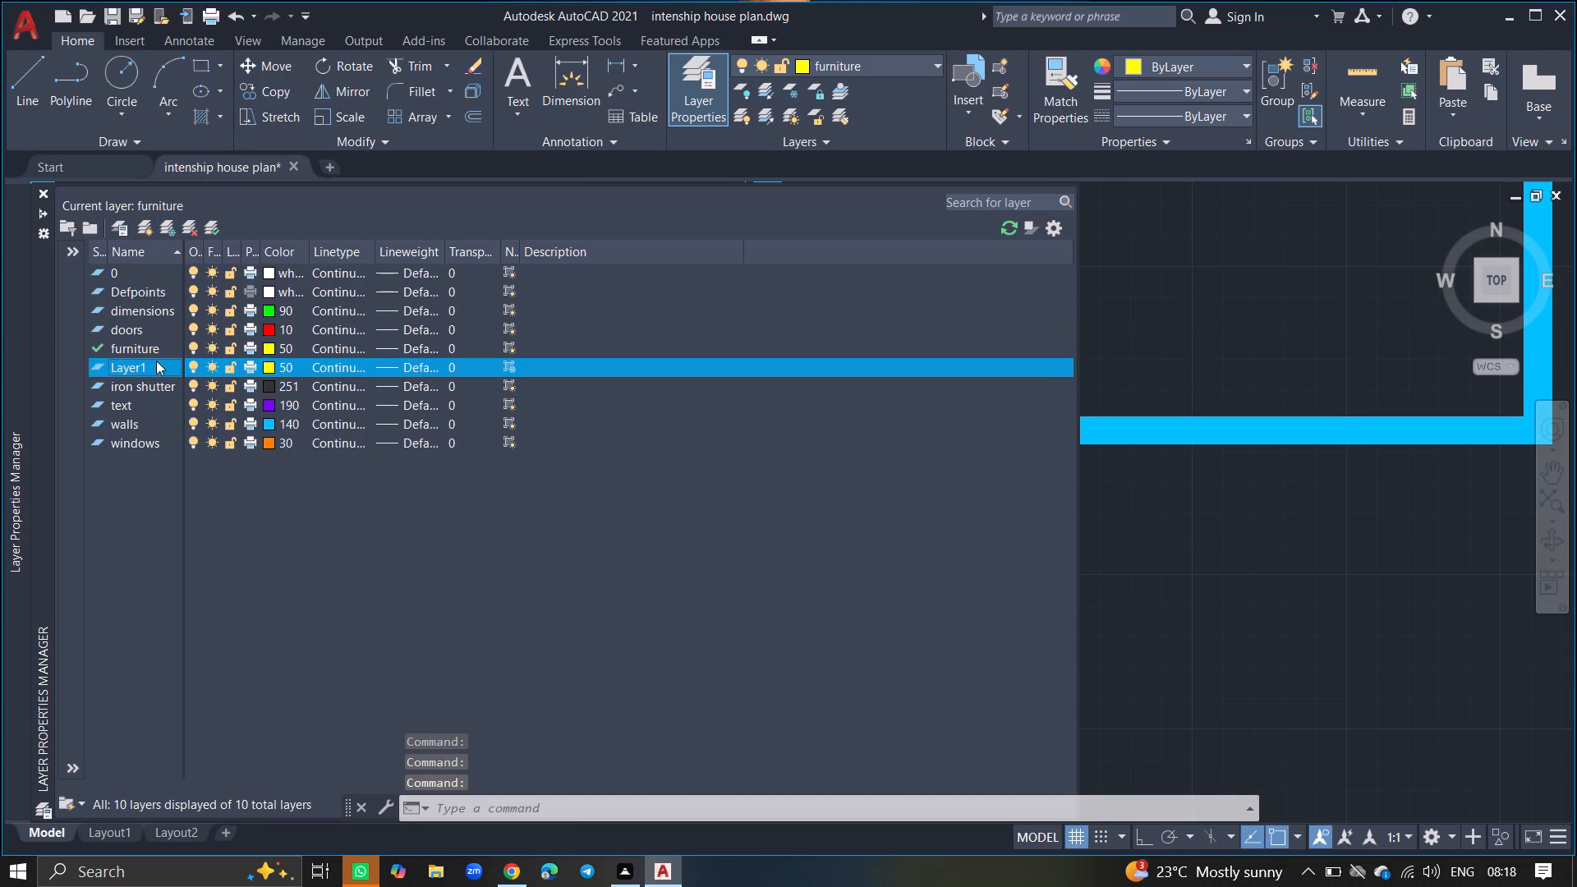
pyautogui.doubleClick(156, 387)
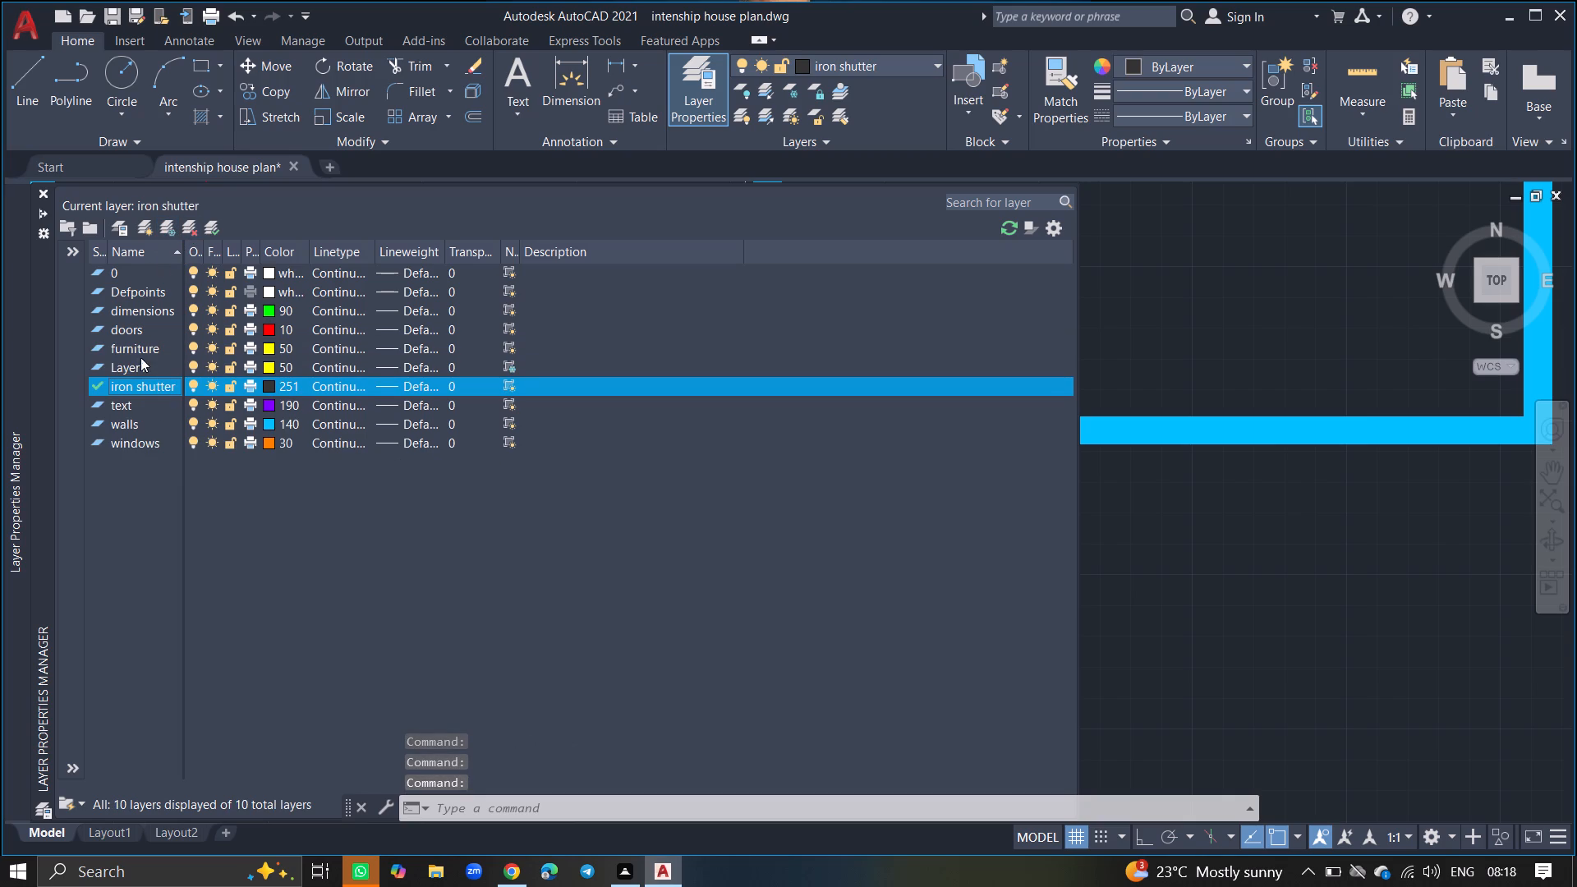
pyautogui.click(42, 193)
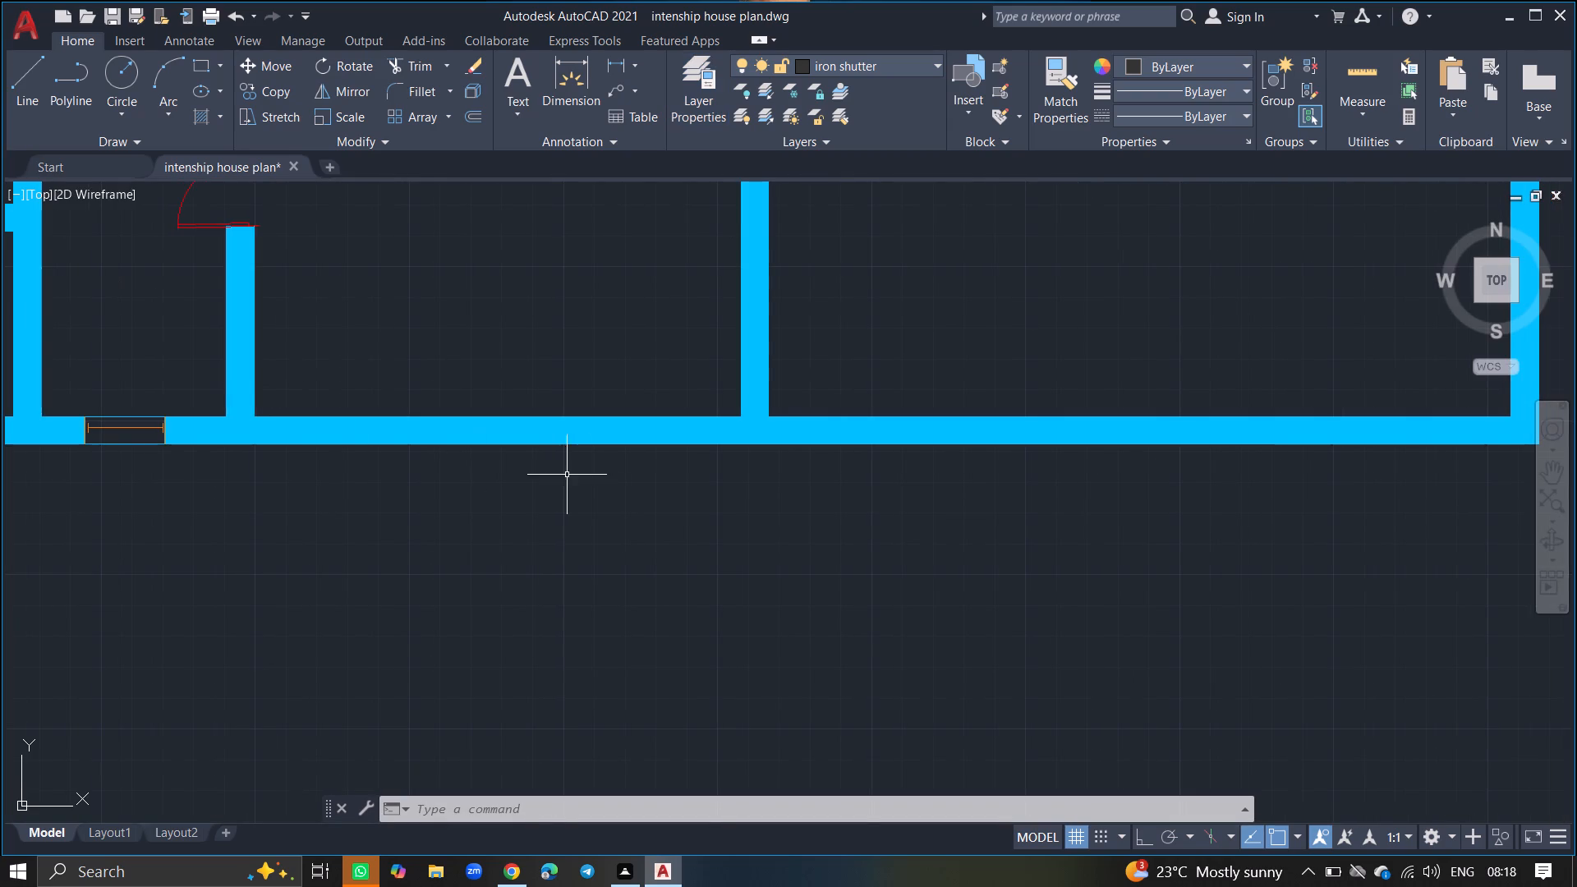
# Draw a line along the outer edge of the extension's bottom wall, from its left wall's inner face to the lower-right outer corner.
pyautogui.press('l')
pyautogui.press('Return')
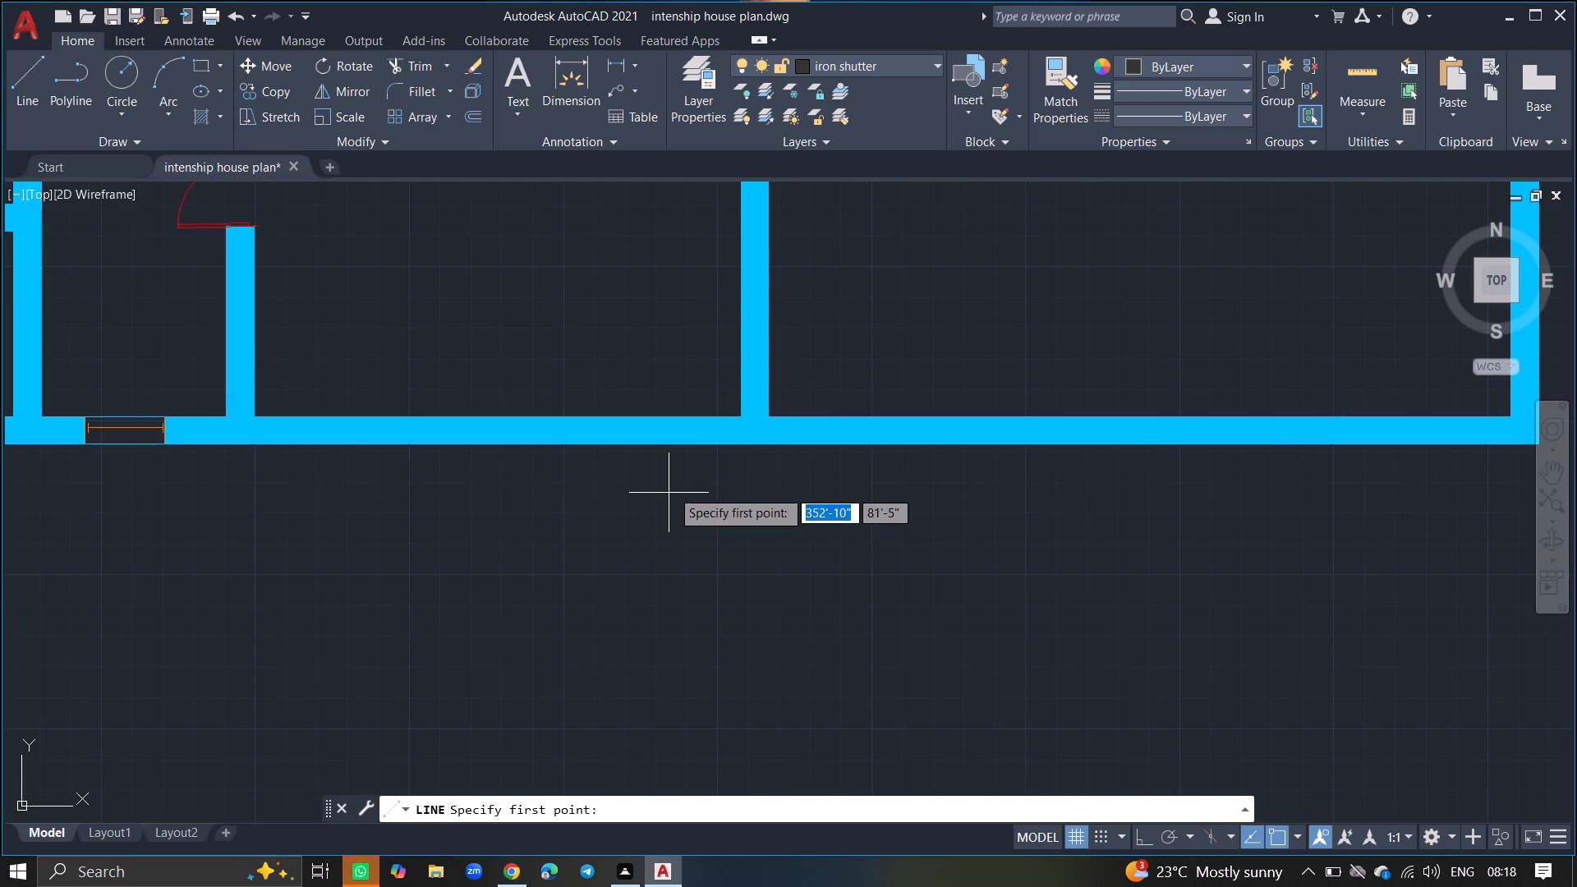
pyautogui.click(774, 448)
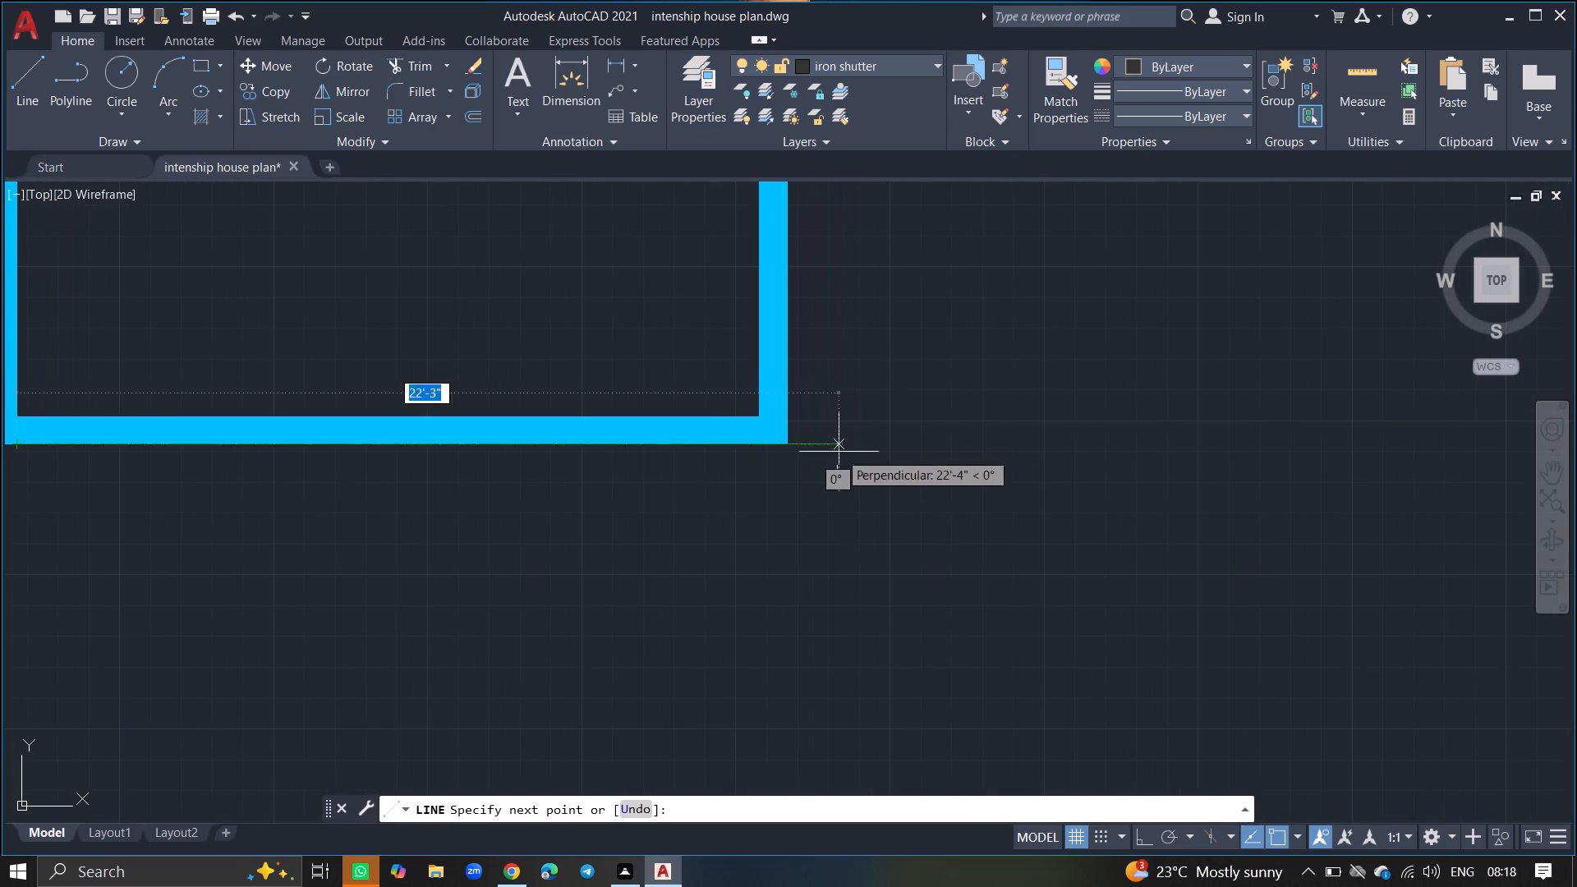
pyautogui.click(790, 444)
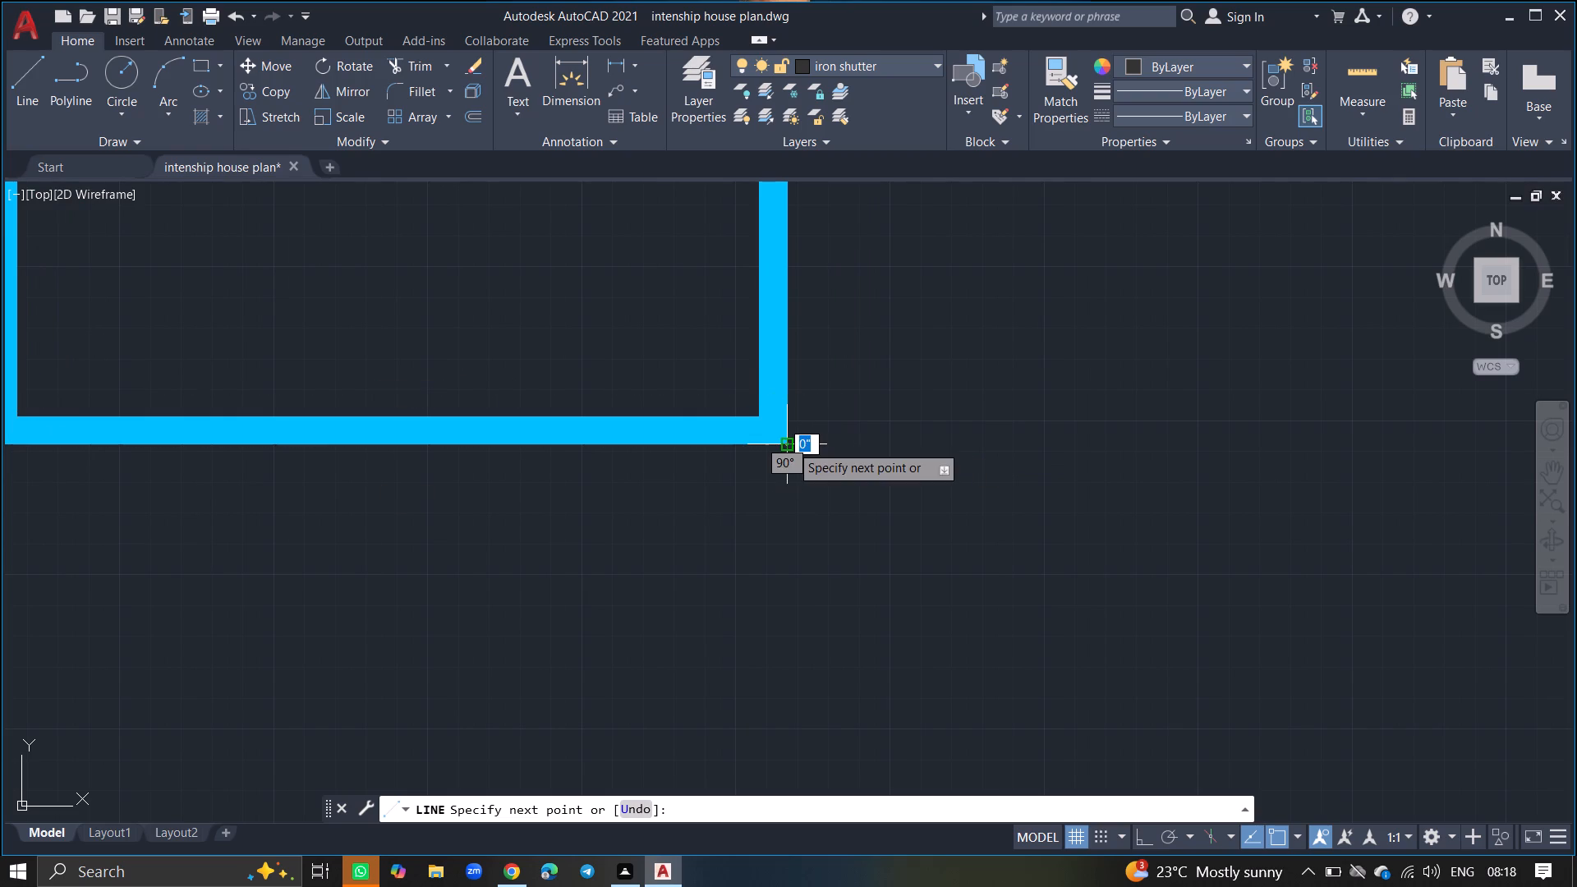
pyautogui.click(790, 444)
pyautogui.press('Return')
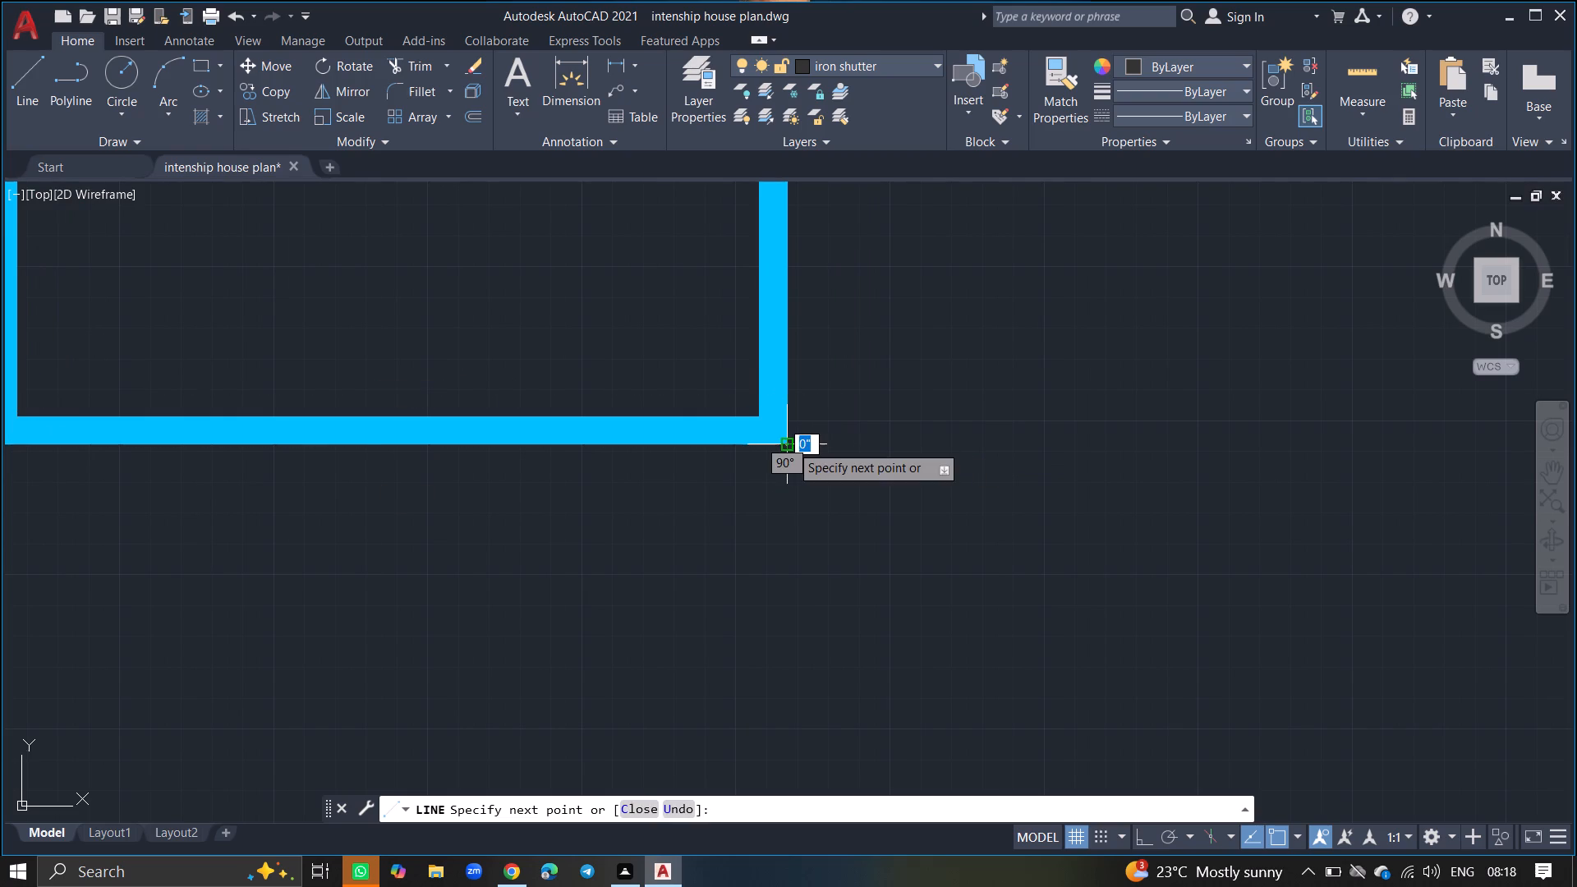
pyautogui.click(790, 444)
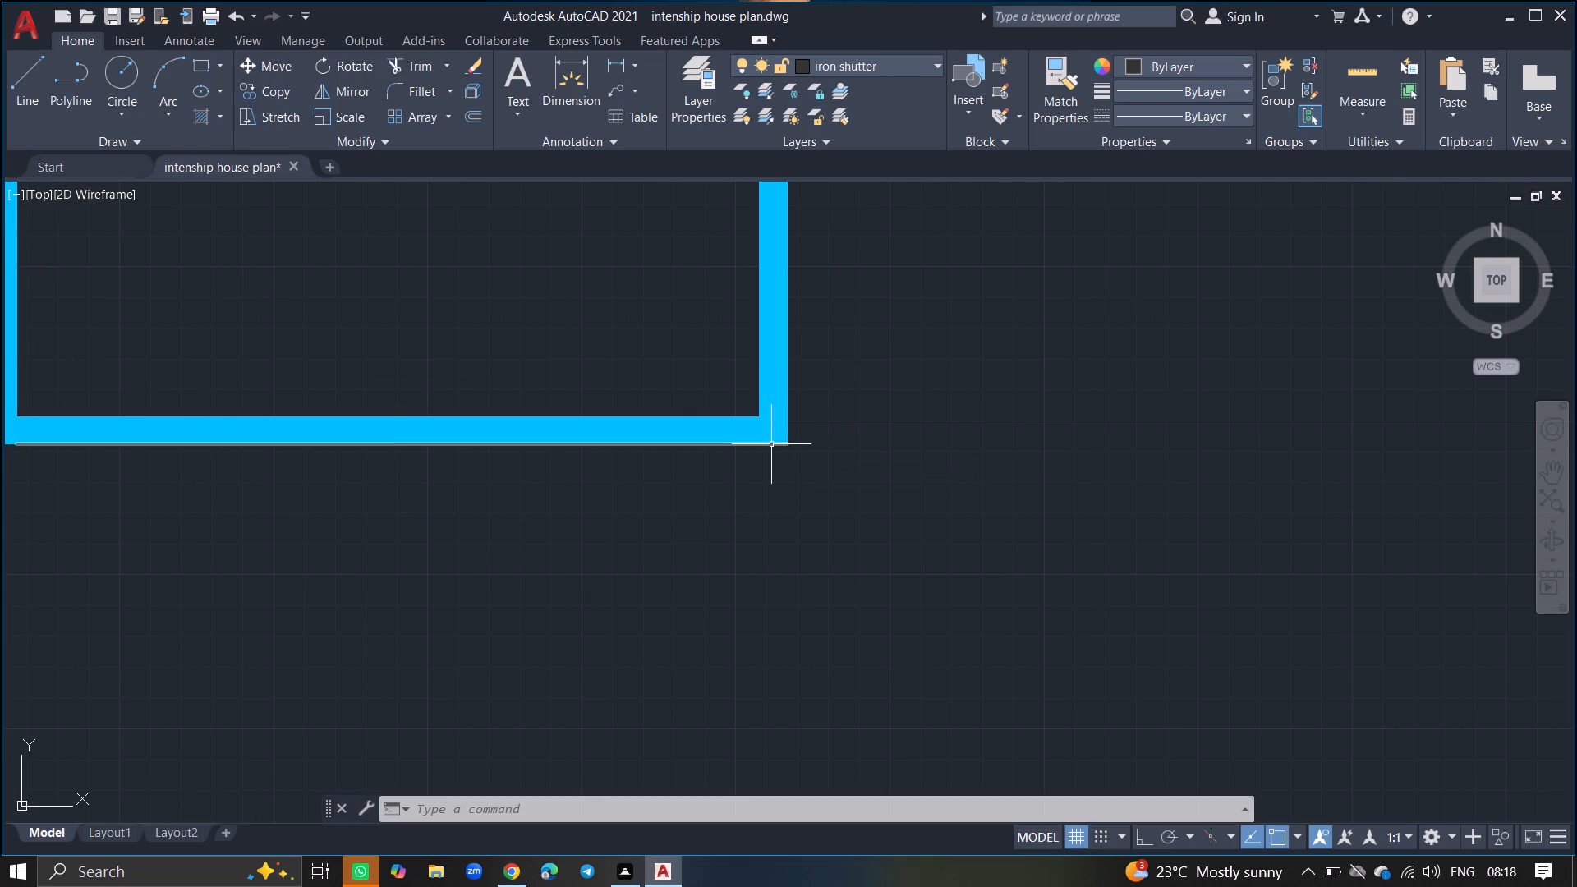
# Offset the new shutter line 1" downward, away from the extension's bottom wall.
pyautogui.click(770, 444)
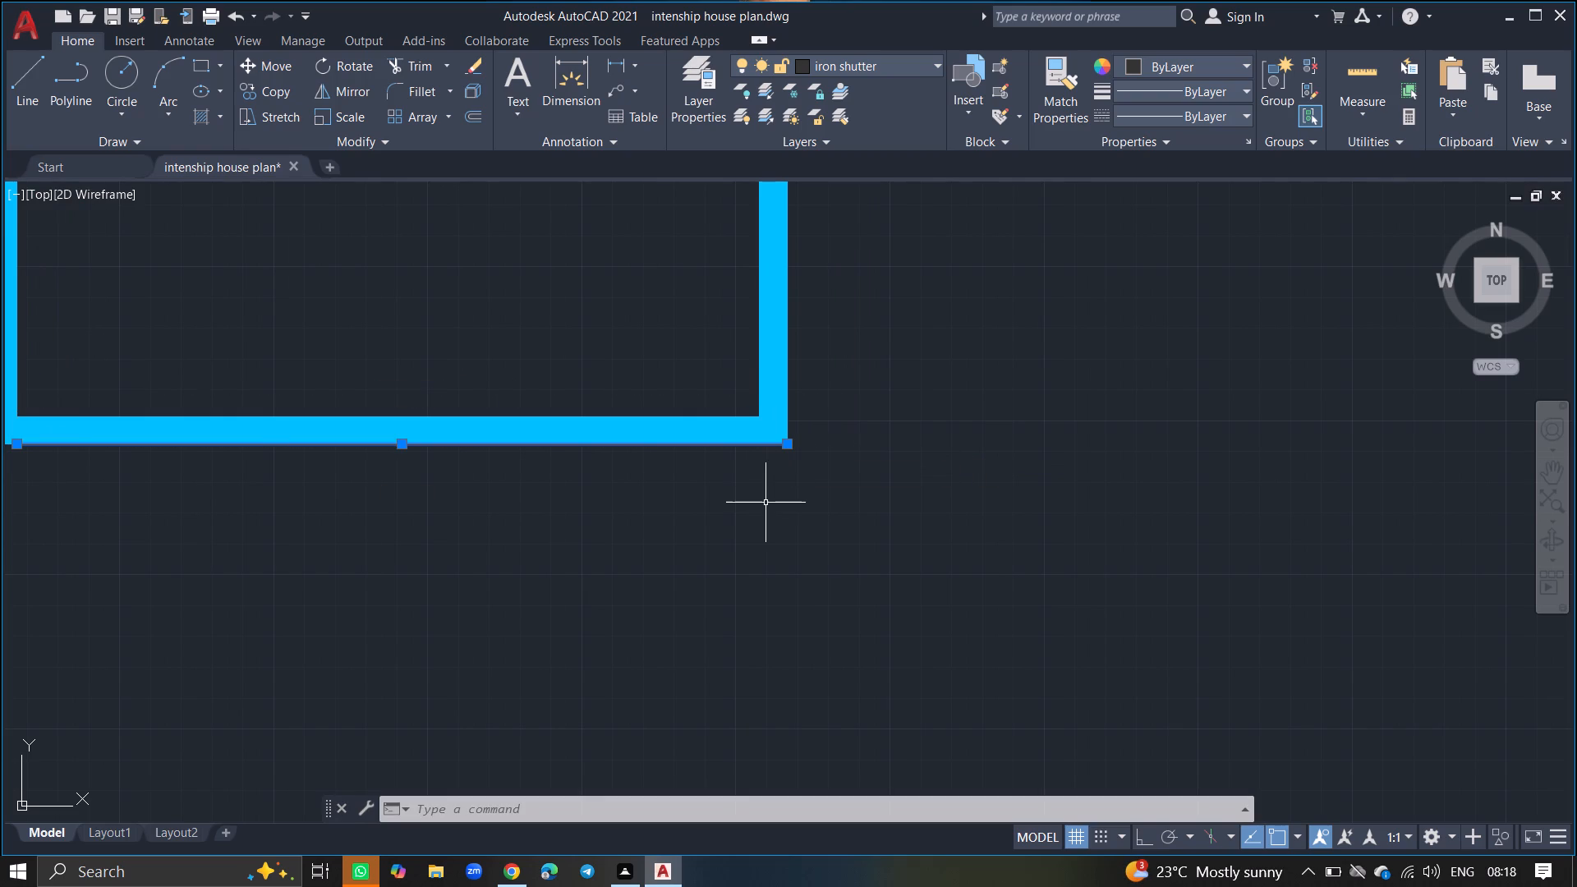
pyautogui.write('OFF')
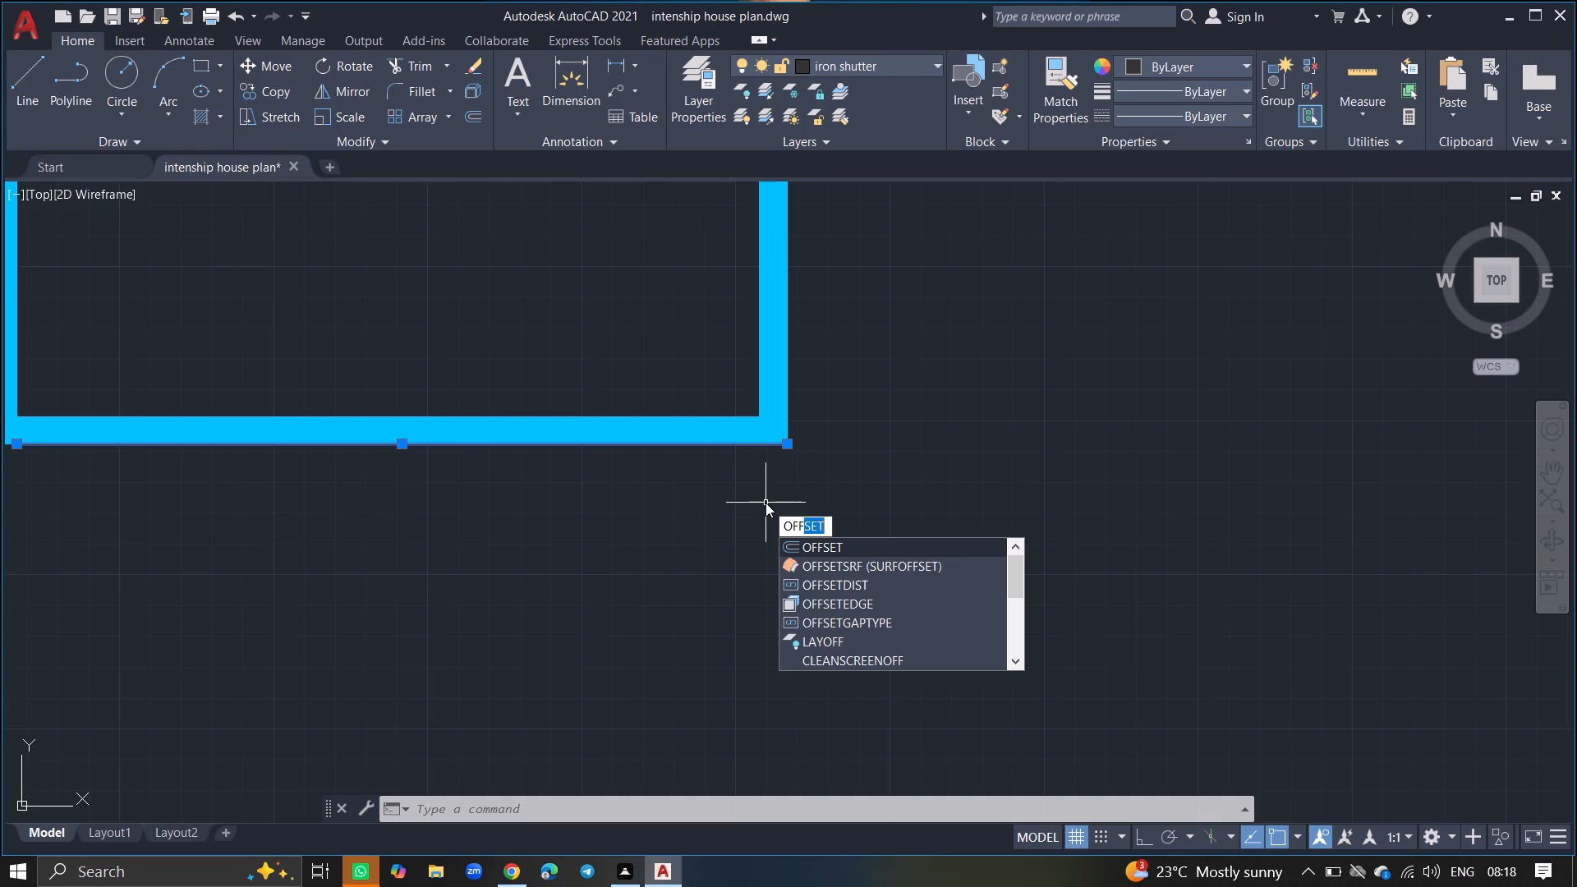
pyautogui.click(791, 547)
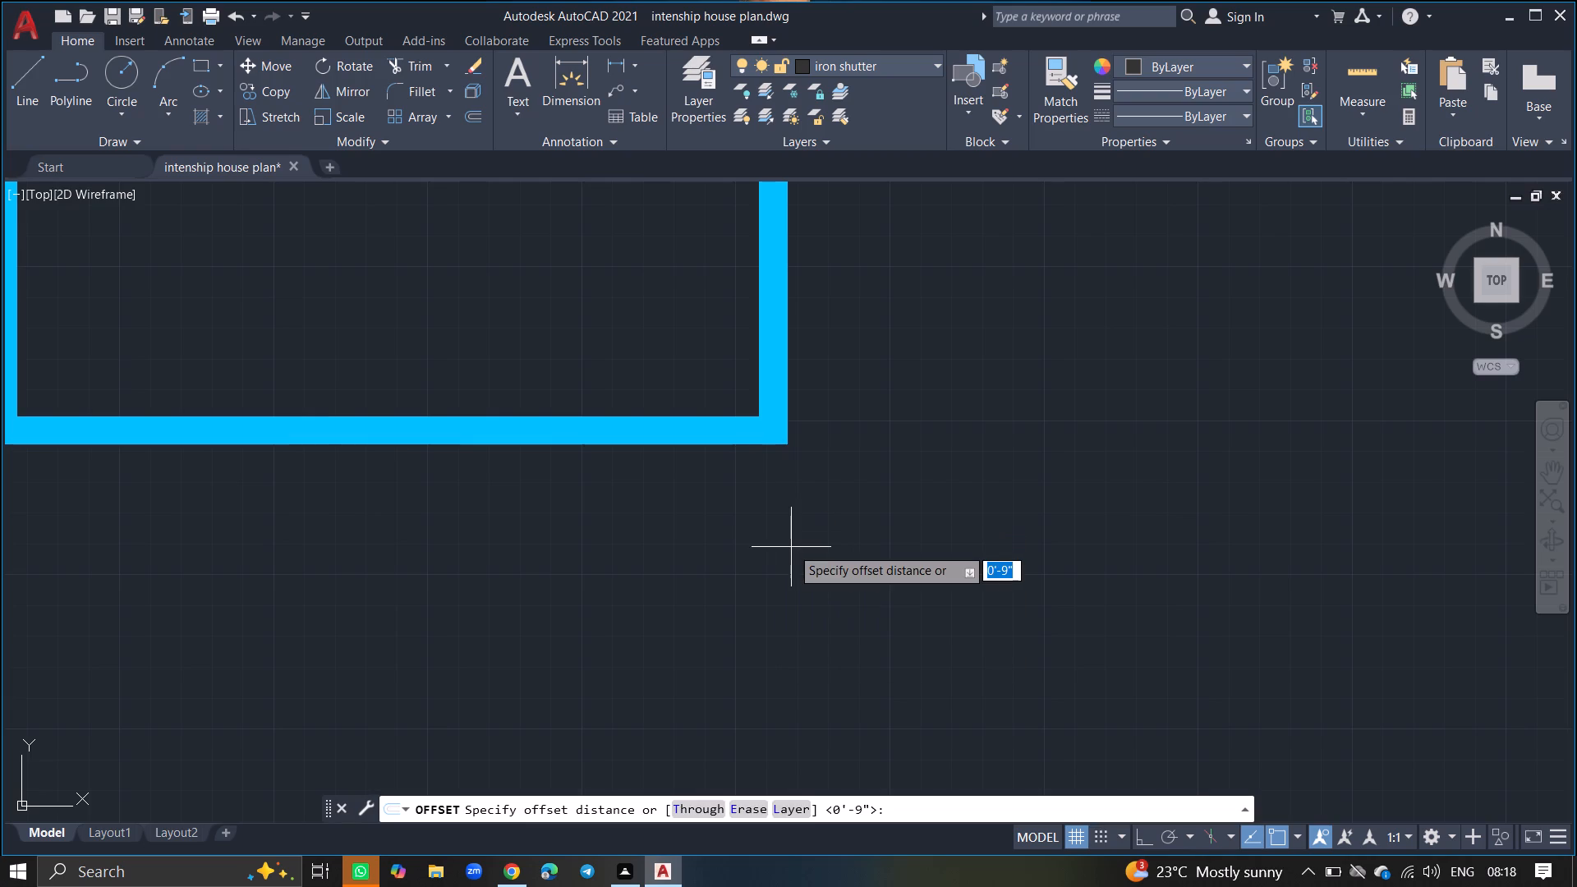
pyautogui.press('1')
pyautogui.hotkey('shift', '"')
pyautogui.press('Return')
pyautogui.click(790, 613)
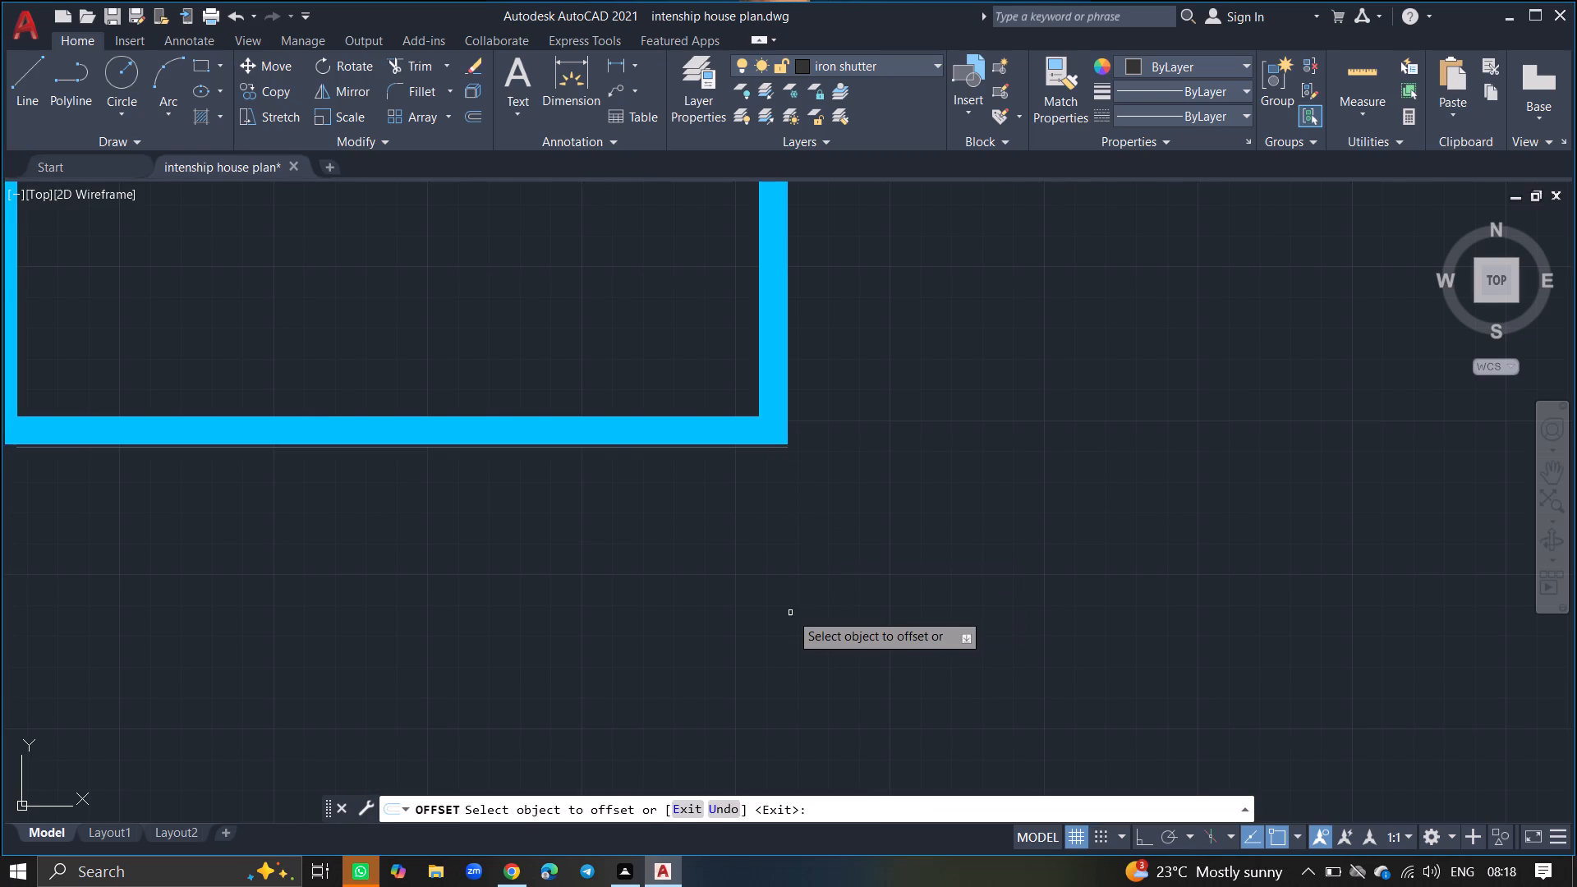
# Offset three more shutter lines downward at 1" spacing, each from the lowest line below the extension's bottom wall.
pyautogui.keyDown('ctrl'); pyautogui.scroll(6, 738, 425); pyautogui.keyUp('ctrl')
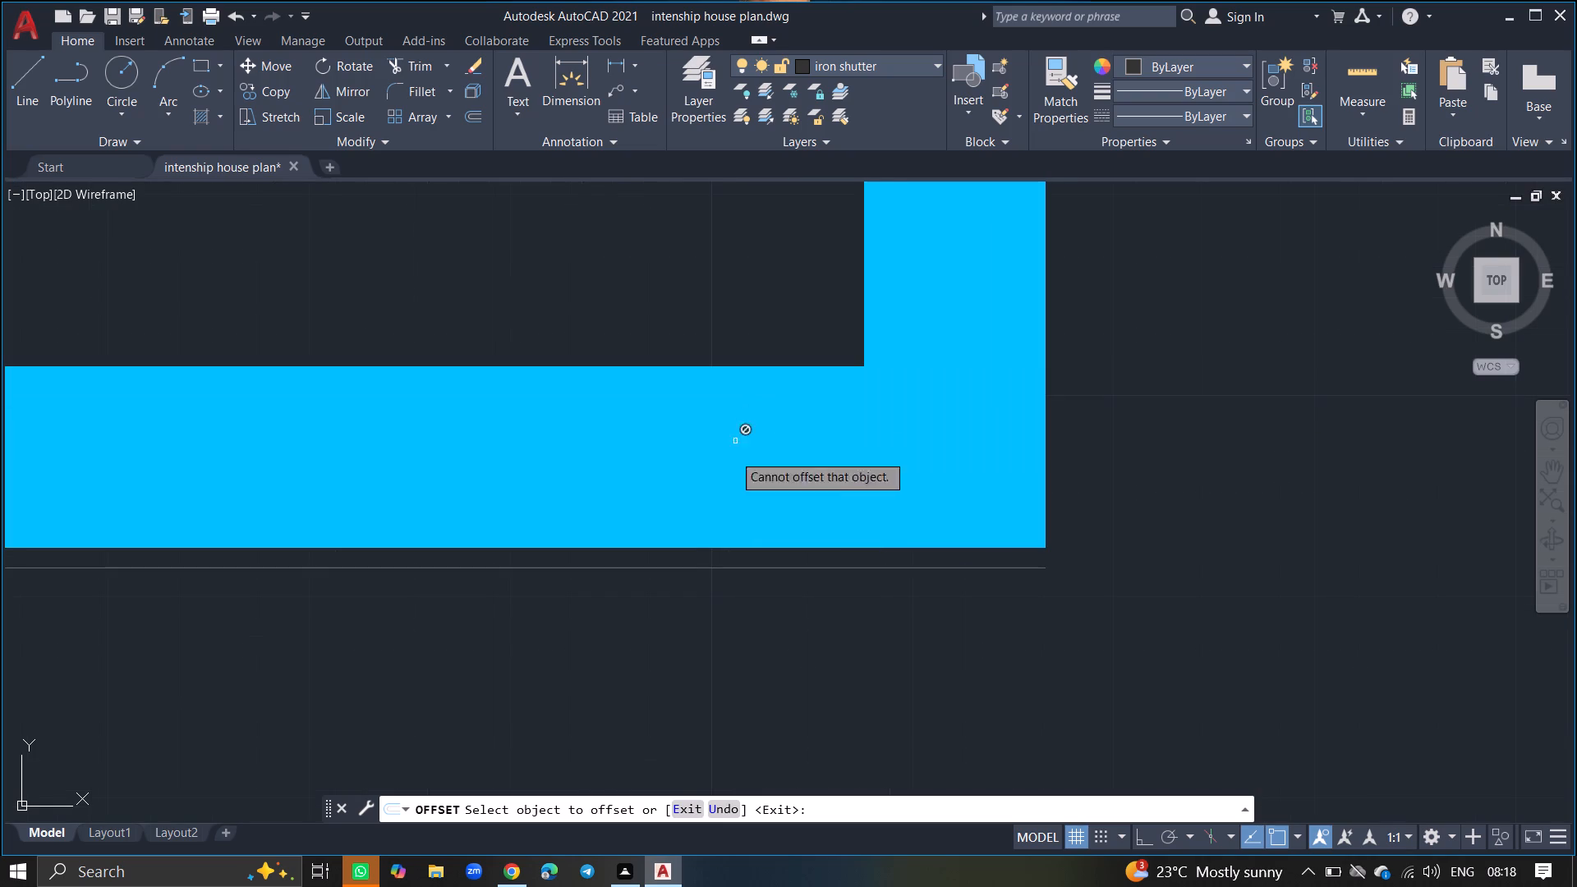
pyautogui.moveTo(708, 568); pyautogui.dragTo(690, 655)
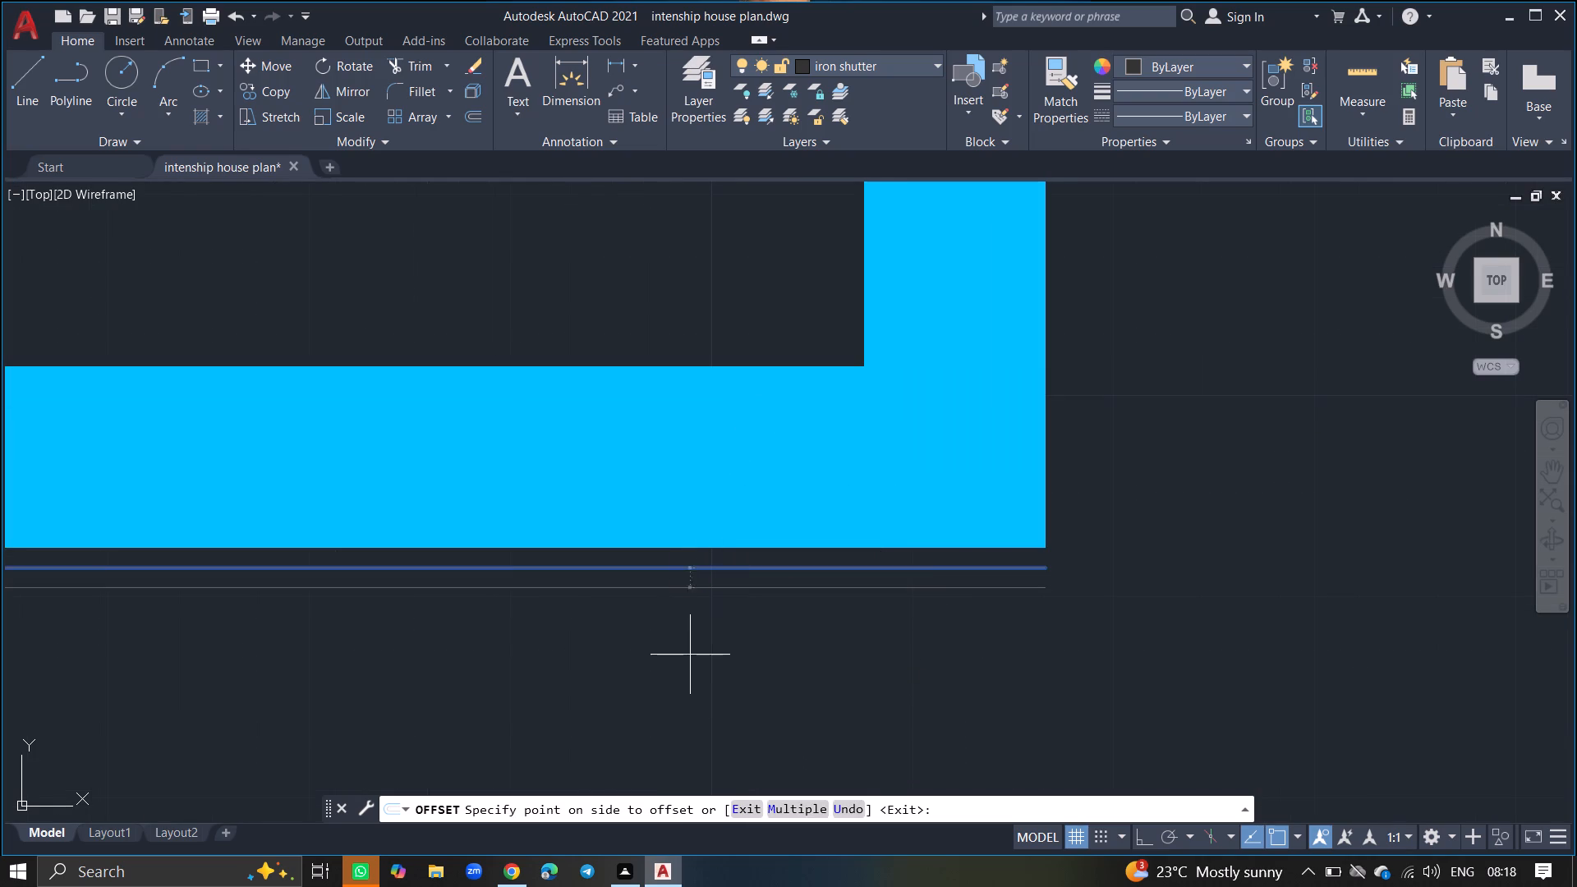
pyautogui.click(690, 655)
pyautogui.moveTo(703, 588); pyautogui.dragTo(694, 665)
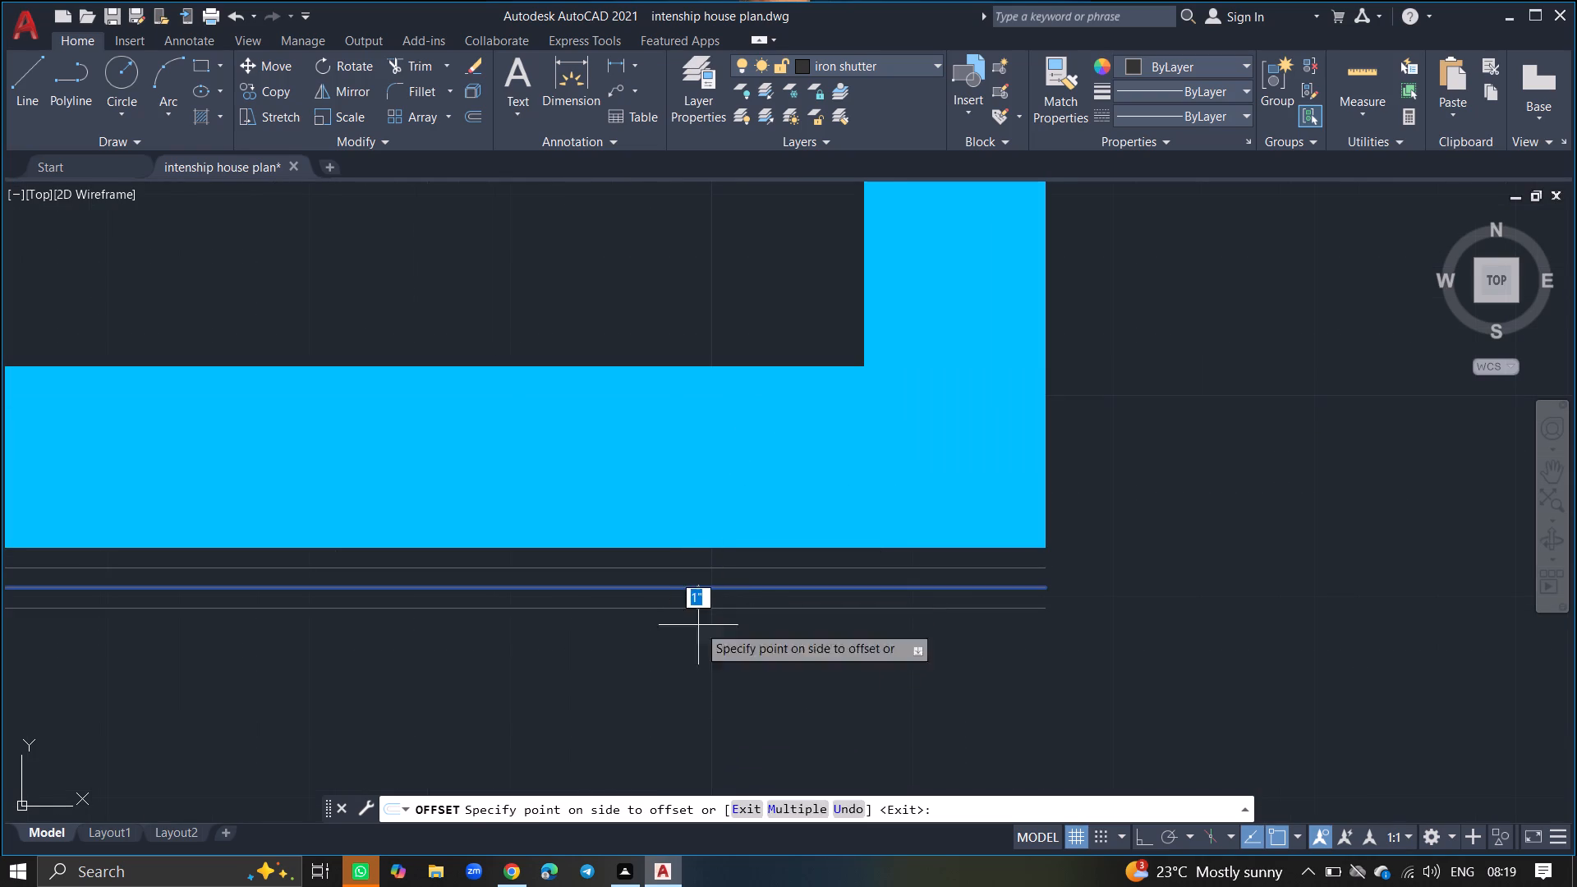
pyautogui.moveTo(694, 665); pyautogui.dragTo(694, 669)
pyautogui.click(694, 669)
pyautogui.keyDown('ctrl'); pyautogui.scroll(-2, 694, 669); pyautogui.keyUp('ctrl')
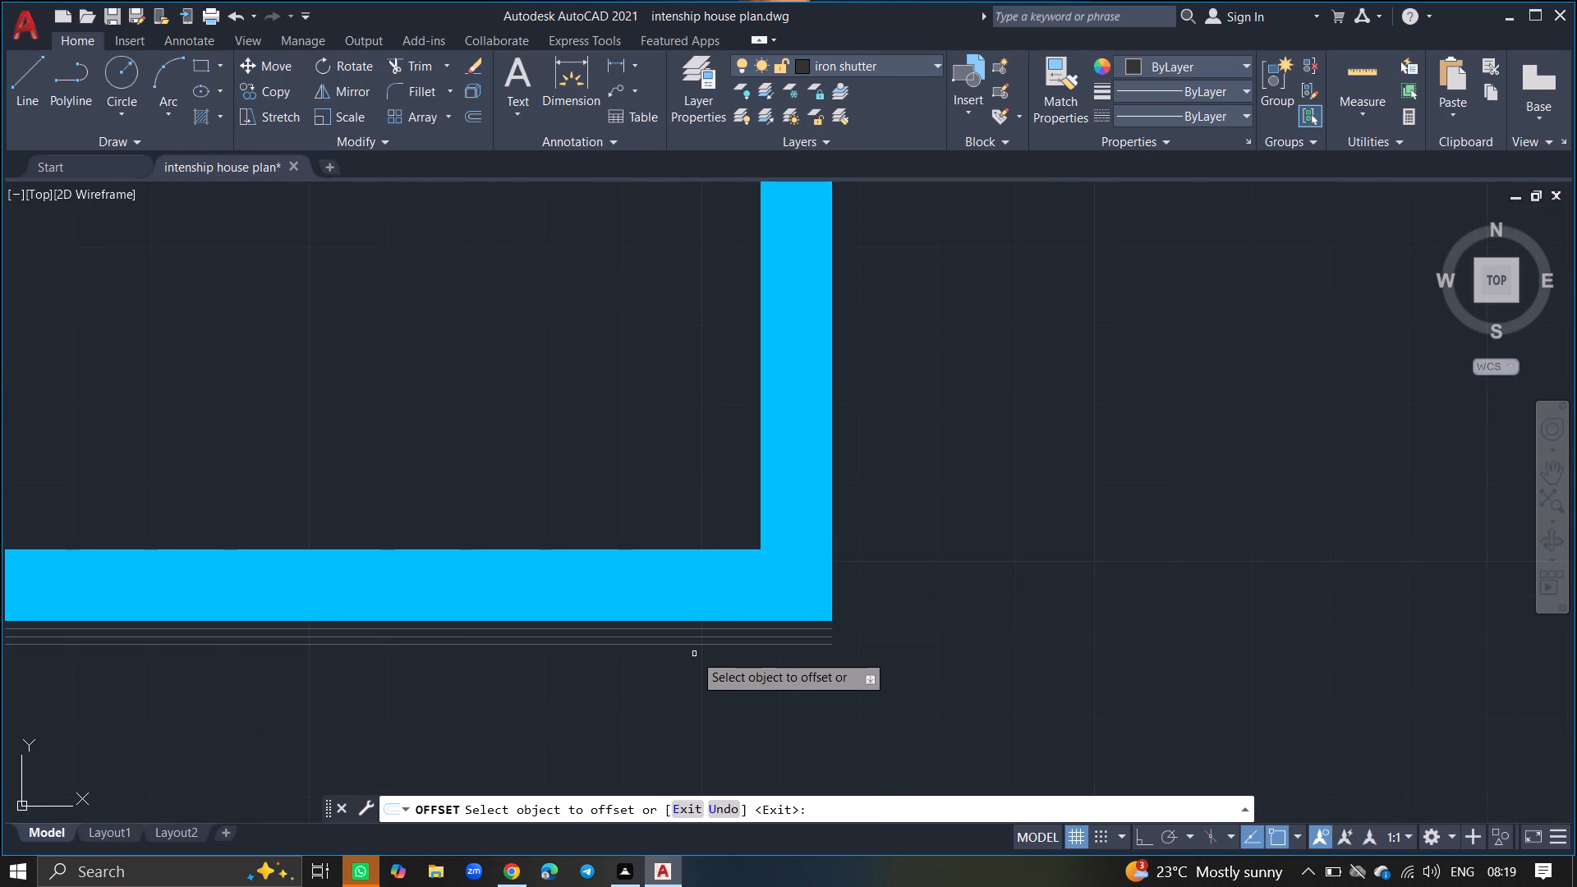
pyautogui.moveTo(695, 644); pyautogui.dragTo(693, 677)
pyautogui.click(693, 677)
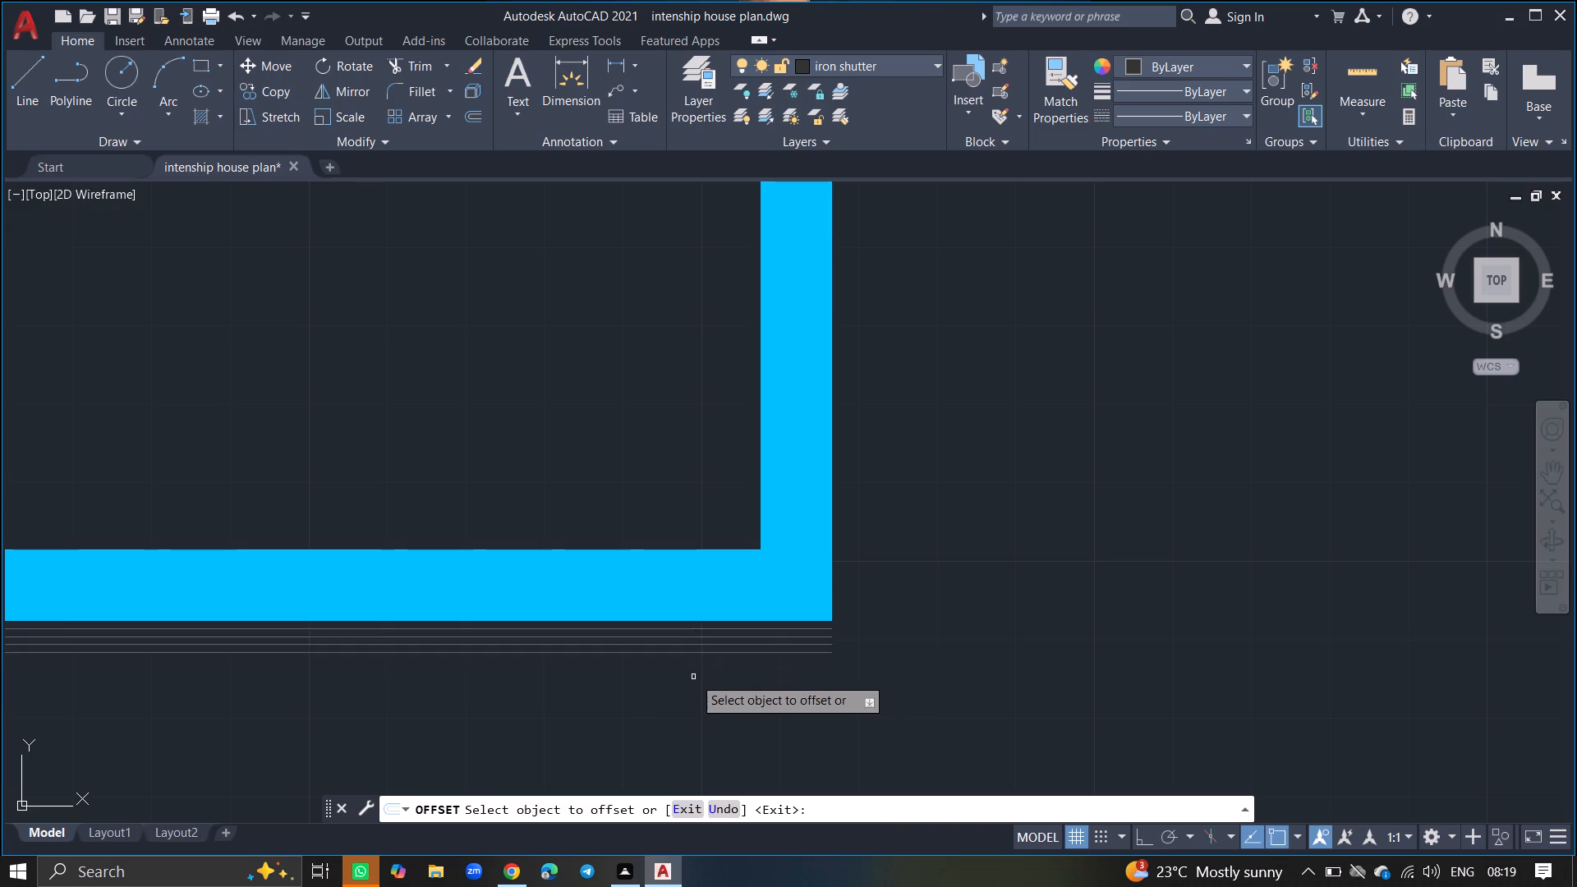
# Add four more shutter lines at 1" spacing by offsetting the lowest line downward each time.
pyautogui.keyDown('ctrl'); pyautogui.scroll(4, 693, 677); pyautogui.keyUp('ctrl')
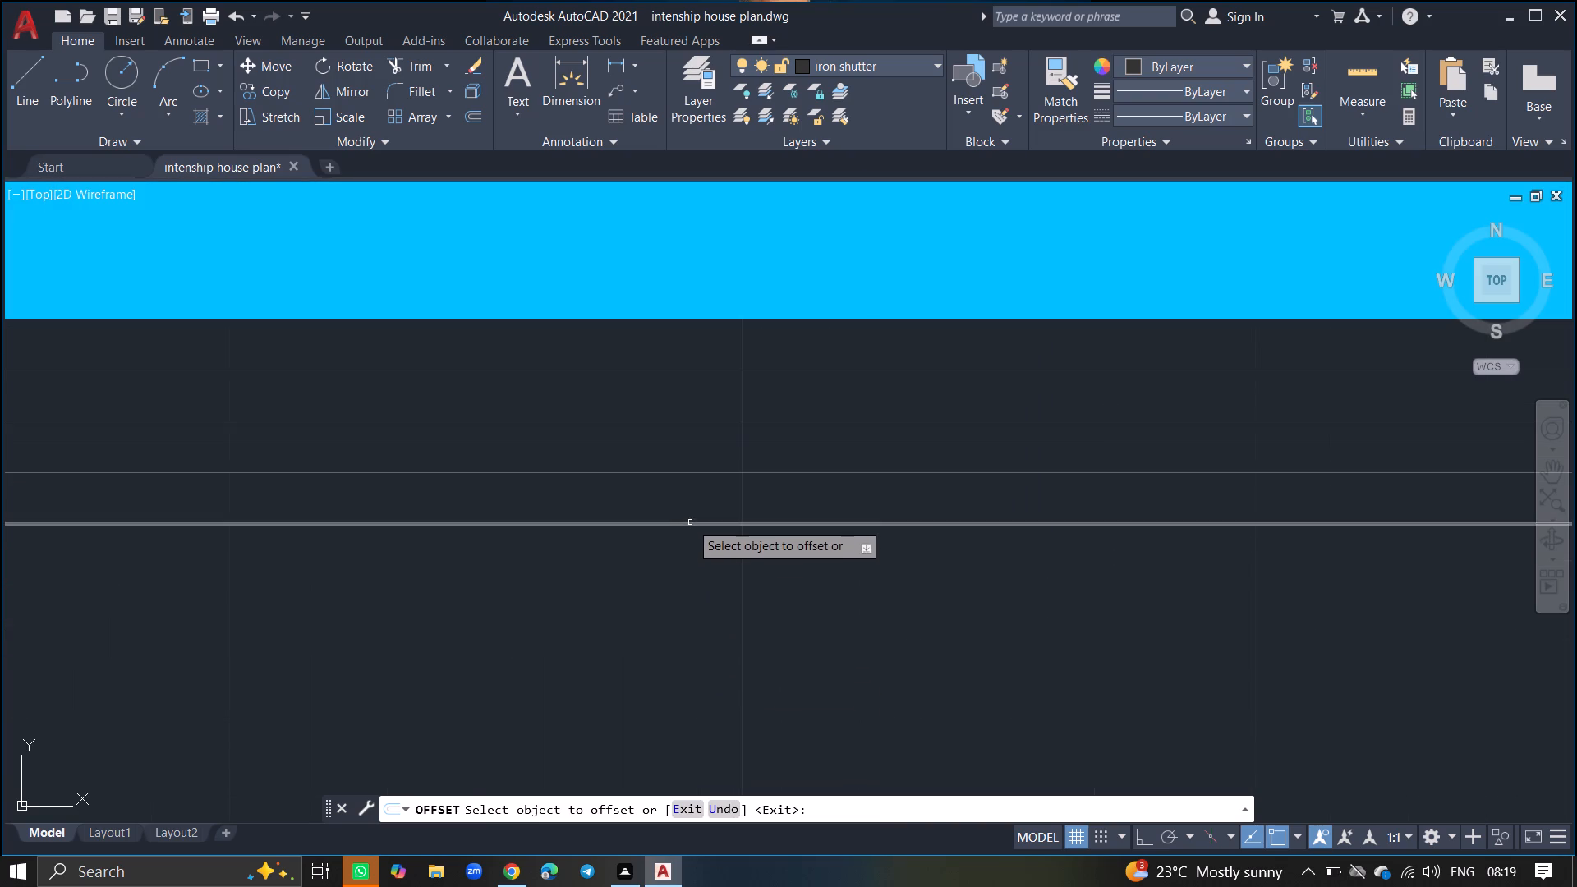
pyautogui.moveTo(690, 522); pyautogui.dragTo(684, 641)
pyautogui.click(684, 641)
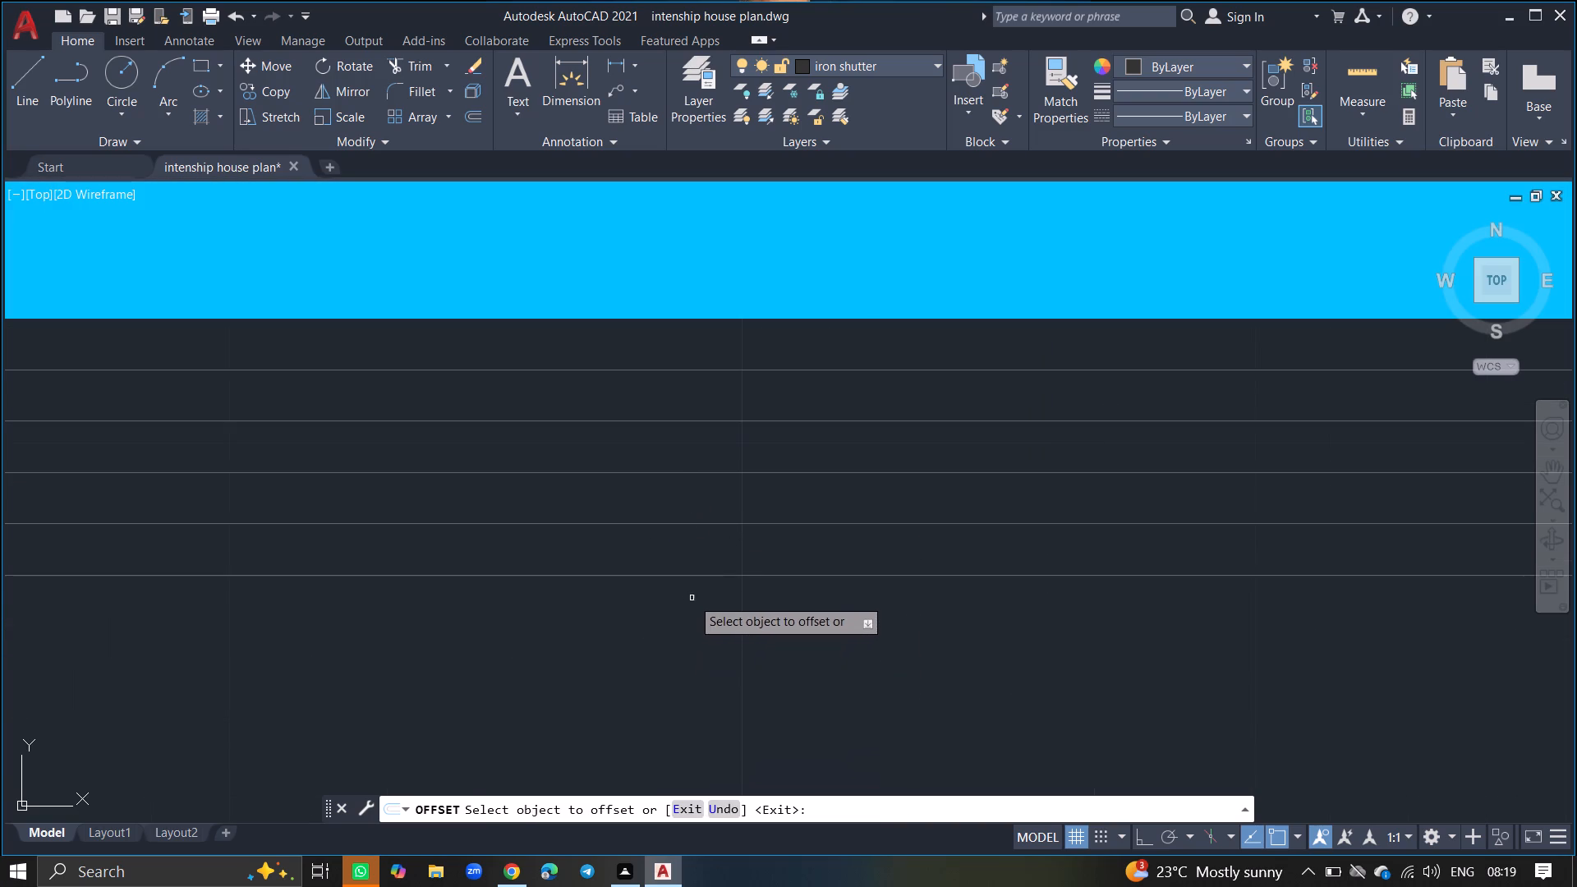
pyautogui.moveTo(697, 576); pyautogui.dragTo(697, 639)
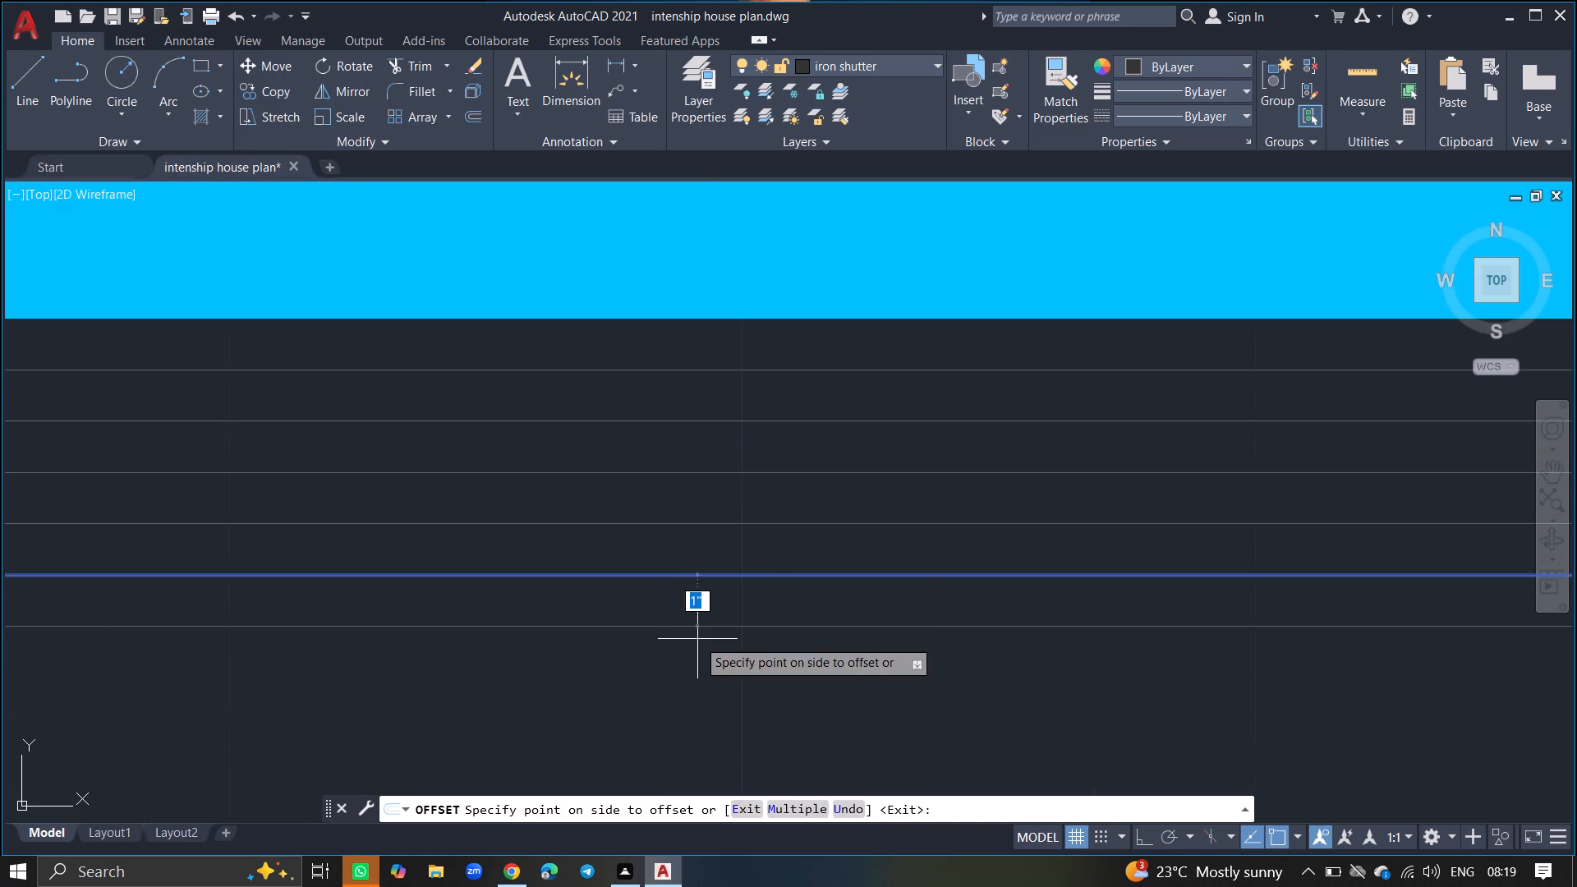
pyautogui.click(697, 639)
pyautogui.moveTo(697, 626); pyautogui.dragTo(691, 689)
pyautogui.click(691, 689)
pyautogui.keyDown('ctrl'); pyautogui.scroll(-2, 691, 689); pyautogui.keyUp('ctrl')
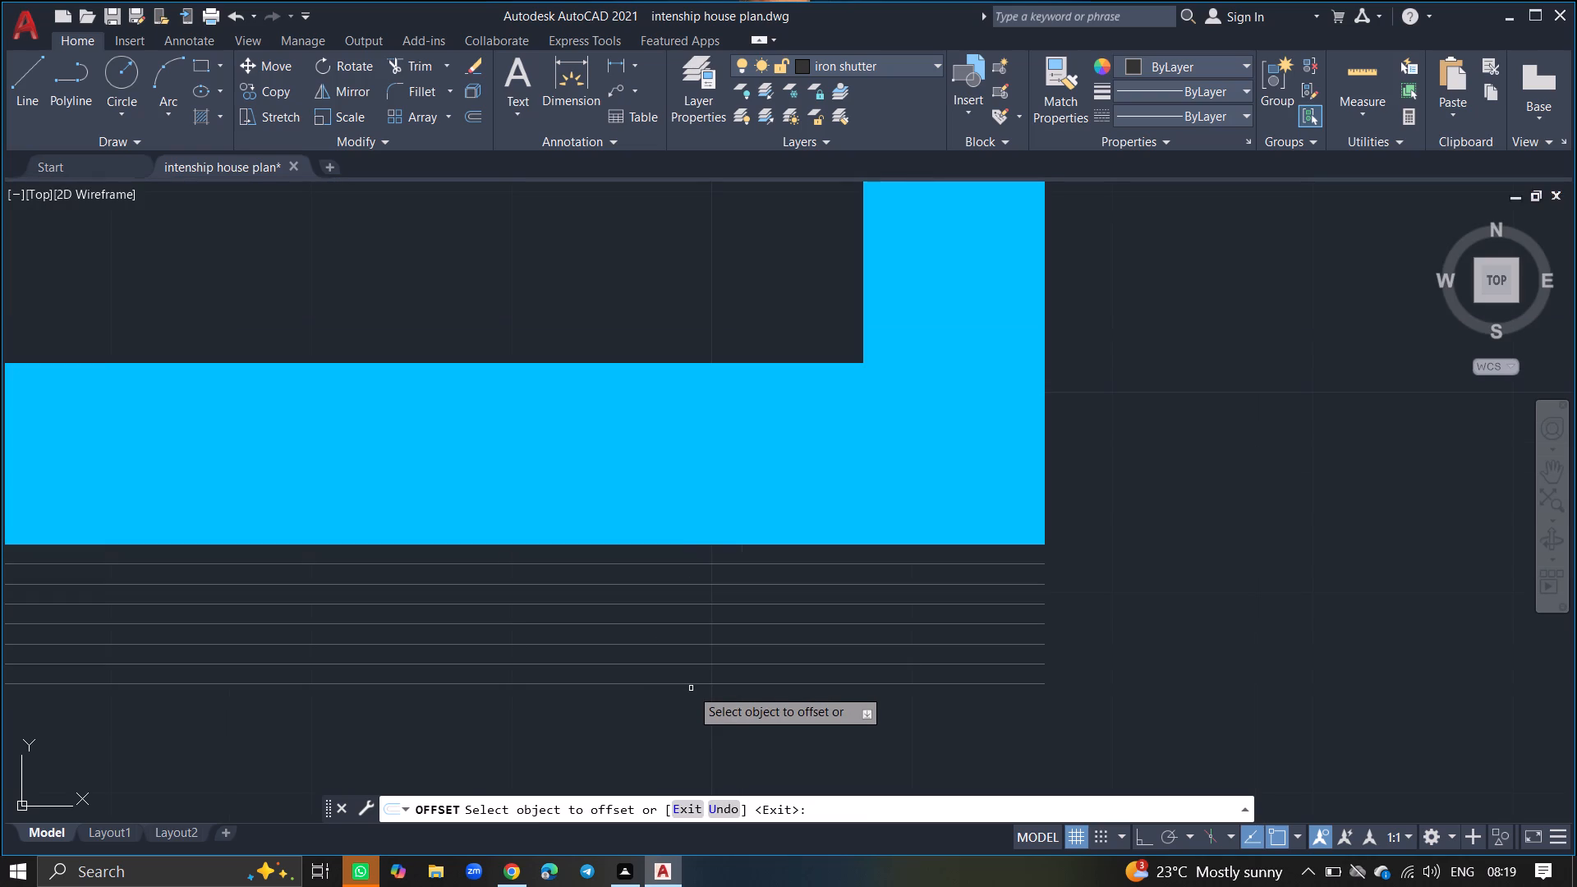
pyautogui.moveTo(691, 685); pyautogui.dragTo(689, 732)
pyautogui.click(689, 732)
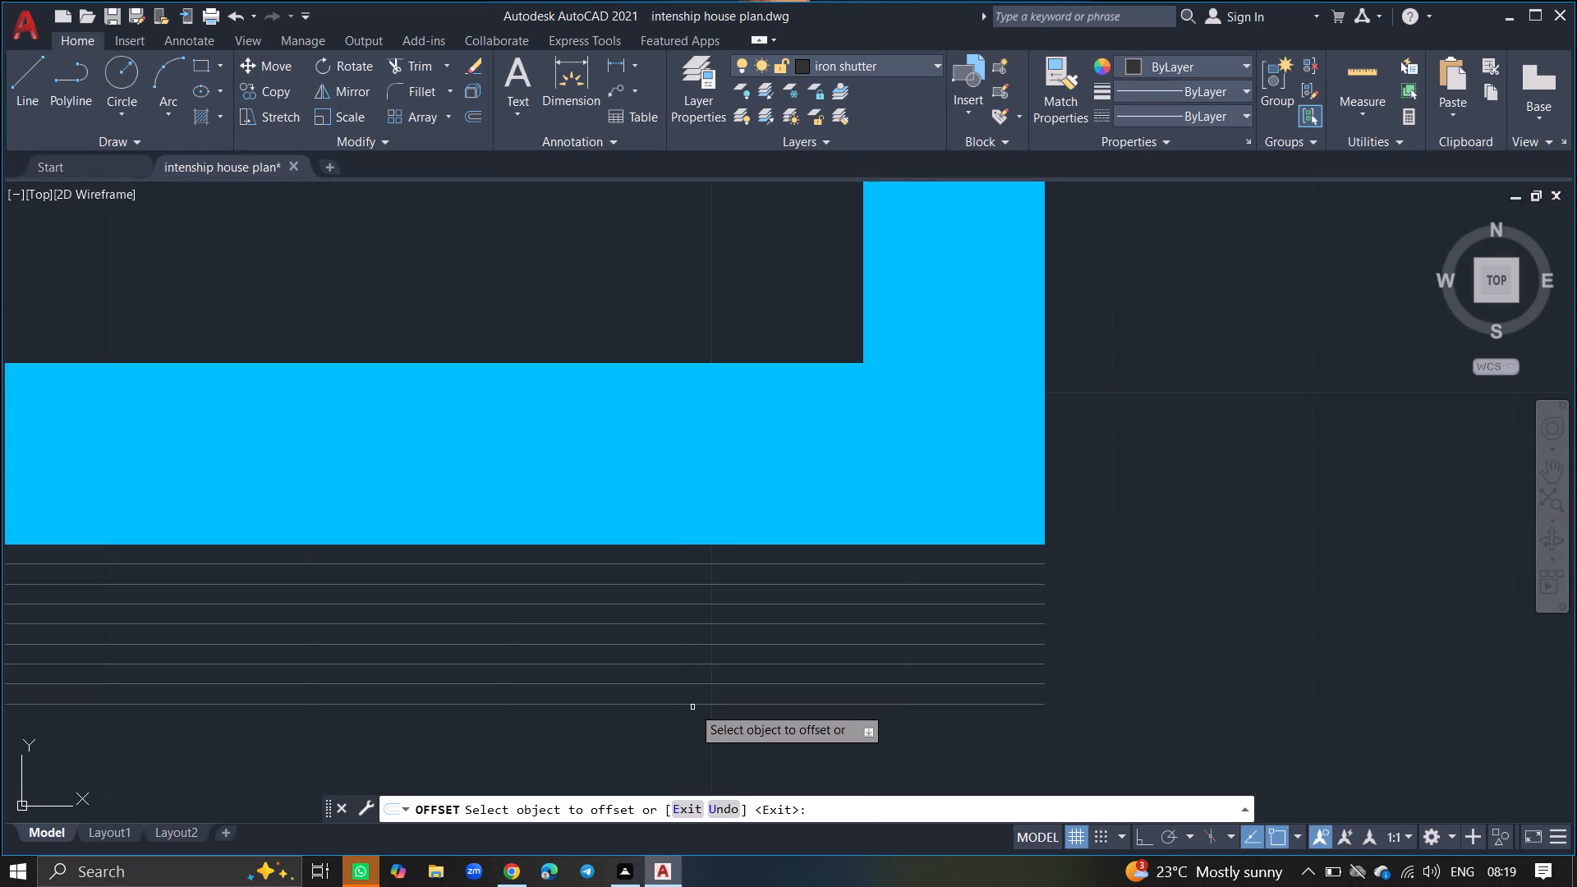
# Offset three more shutter lines downward at 1" spacing, each from the lowest line below the extension's bottom wall.
pyautogui.doubleClick(695, 702)
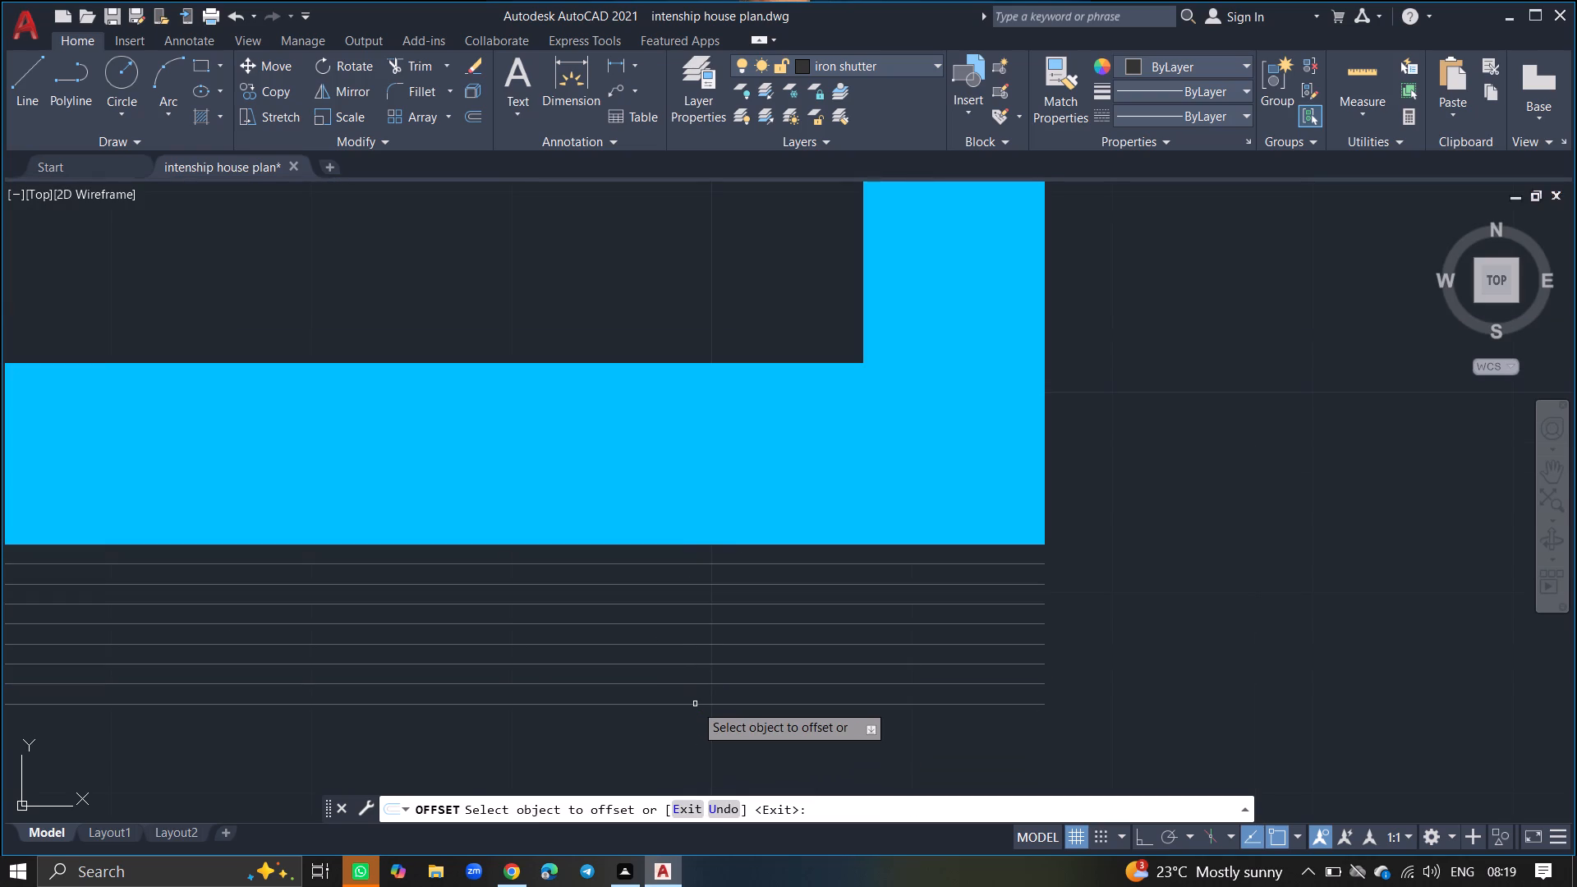
pyautogui.click(695, 705)
pyautogui.click(692, 750)
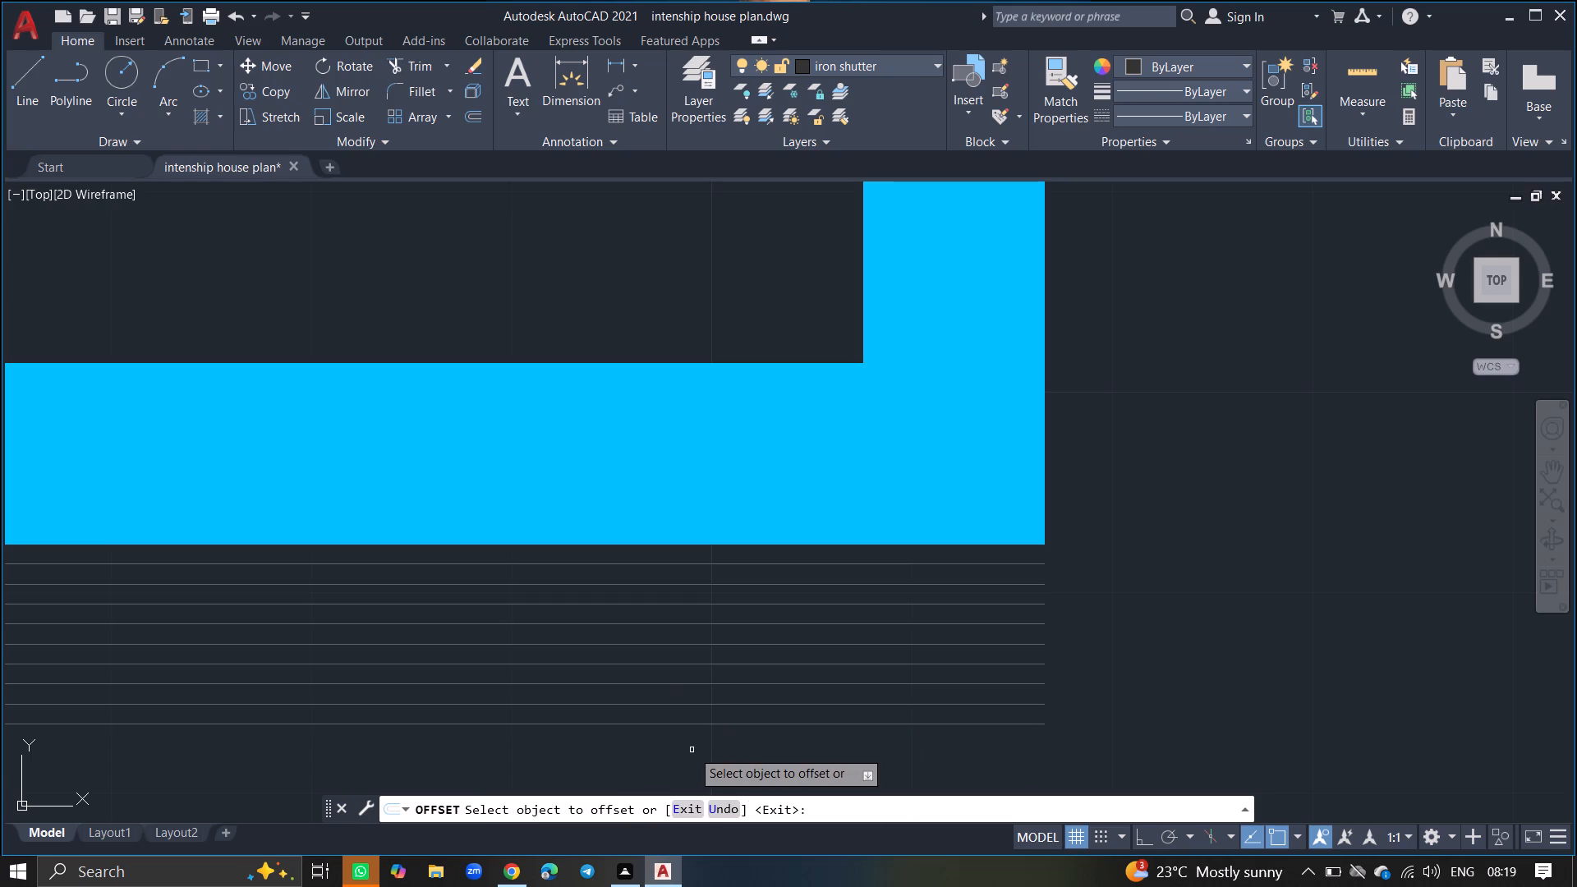
pyautogui.moveTo(700, 724); pyautogui.dragTo(701, 756)
pyautogui.click(701, 756)
pyautogui.moveTo(705, 744); pyautogui.dragTo(705, 751)
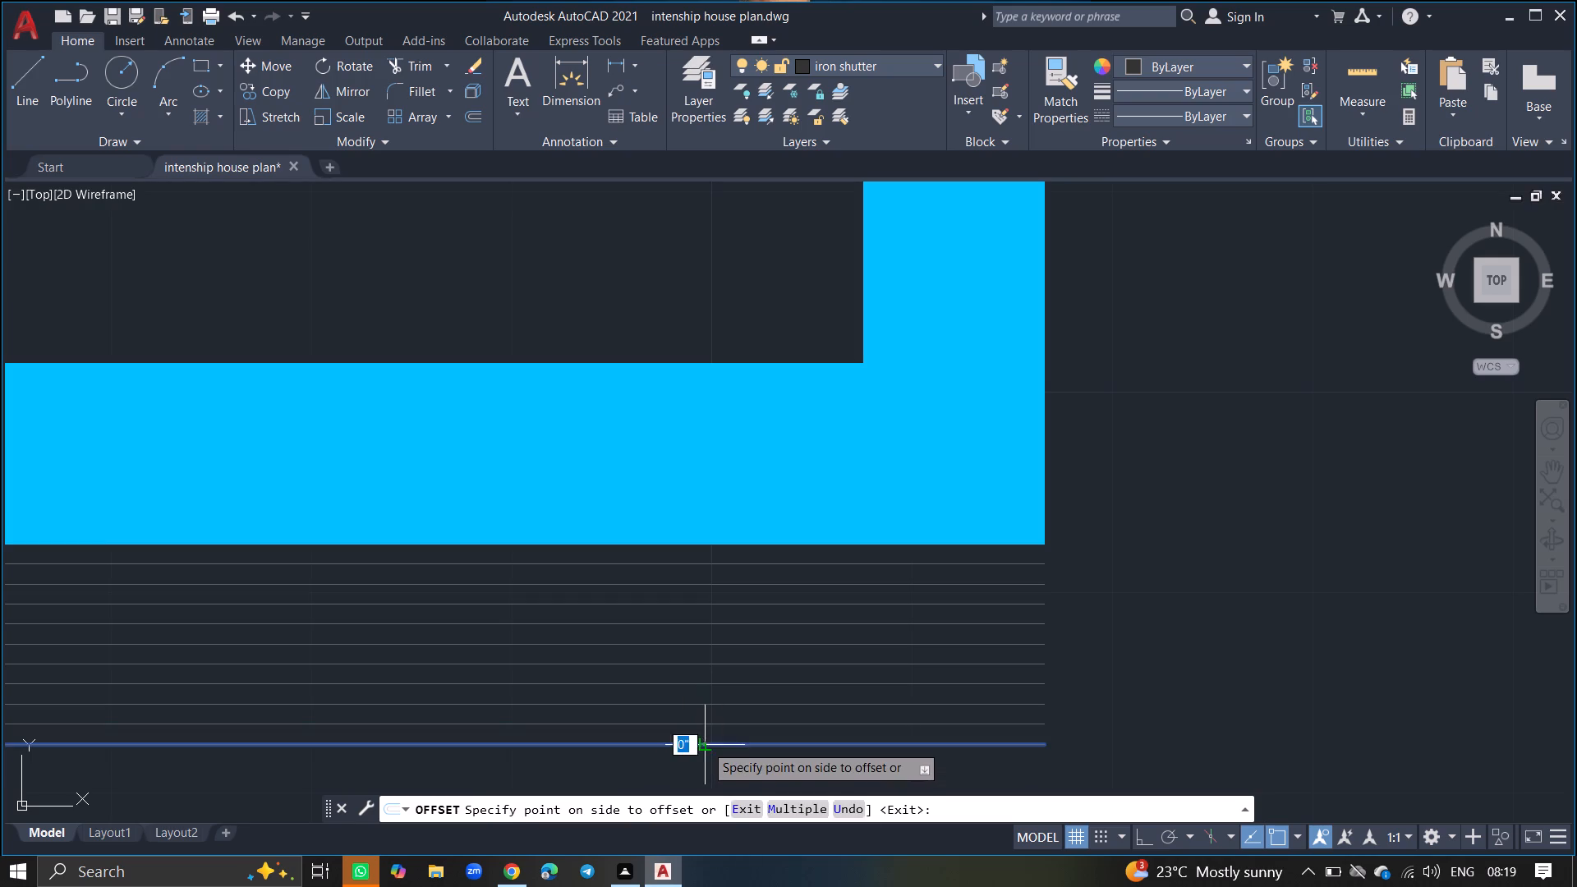
pyautogui.moveTo(705, 751); pyautogui.dragTo(705, 762)
pyautogui.click(705, 762)
# Add four more iron shutter lines at 1" spacing by offsetting the lowest line downward each time.
pyautogui.keyDown('ctrl'); pyautogui.scroll(-3, 705, 762); pyautogui.keyUp('ctrl')
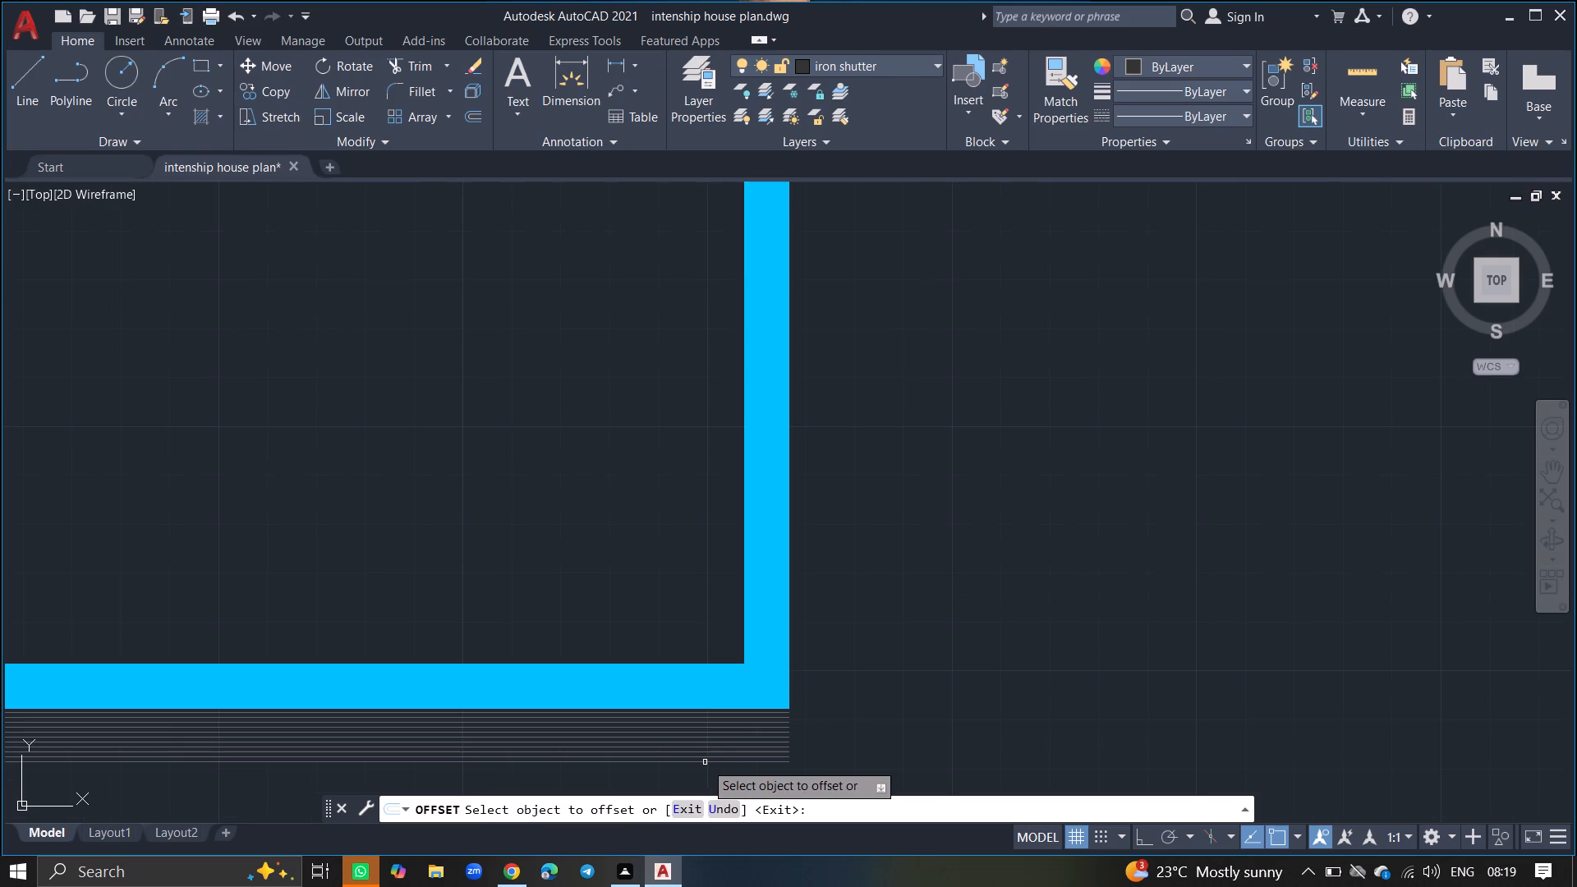
pyautogui.keyDown('ctrl'); pyautogui.scroll(5, 669, 786); pyautogui.keyUp('ctrl')
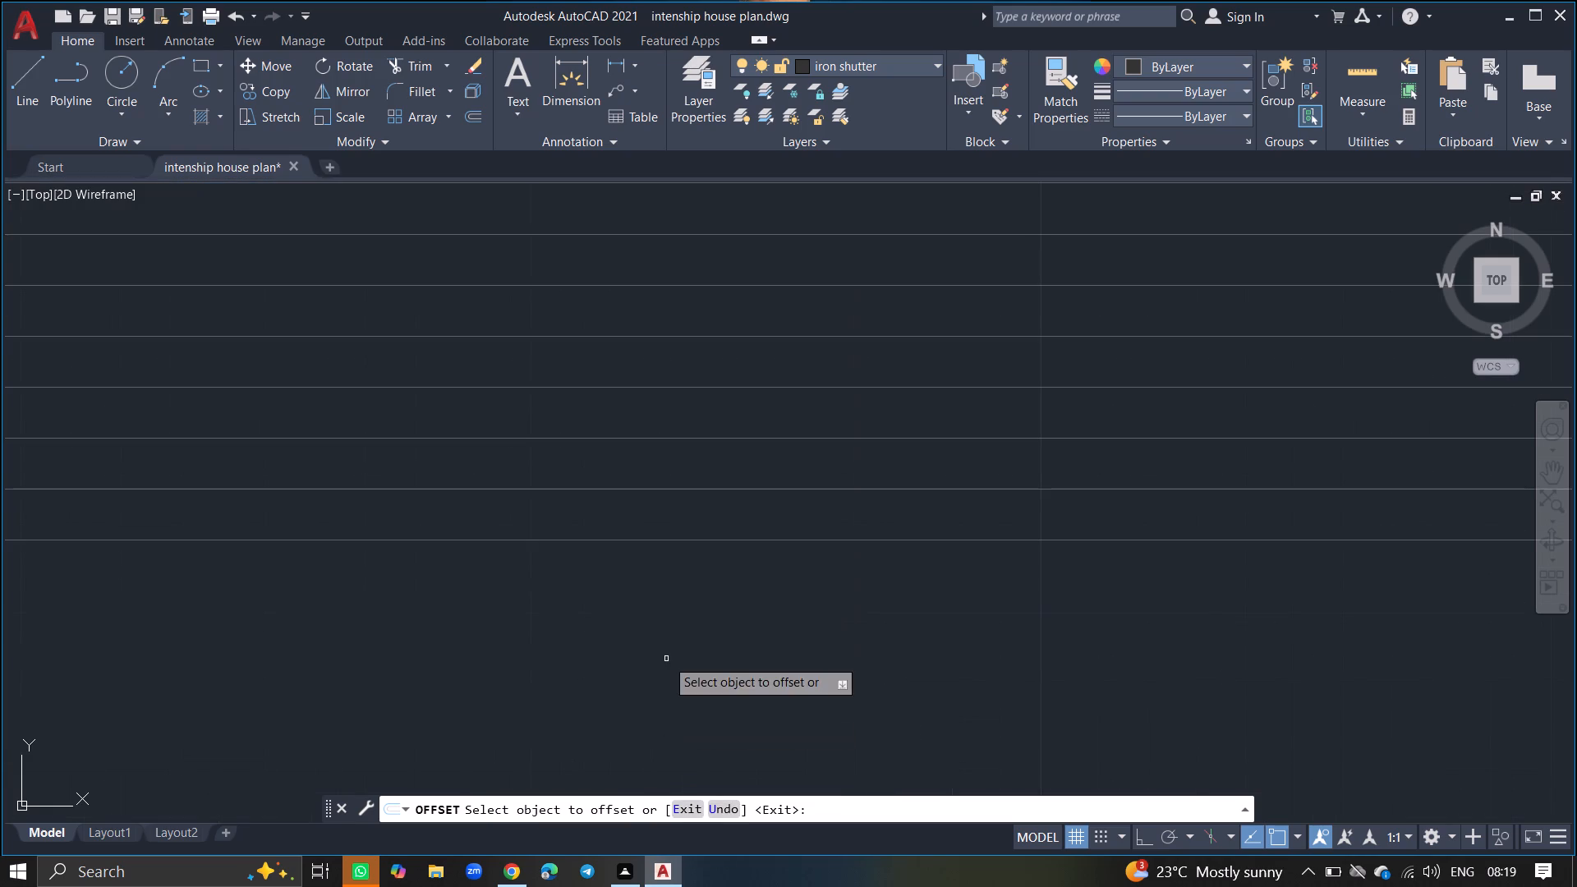
pyautogui.moveTo(669, 540); pyautogui.dragTo(655, 624)
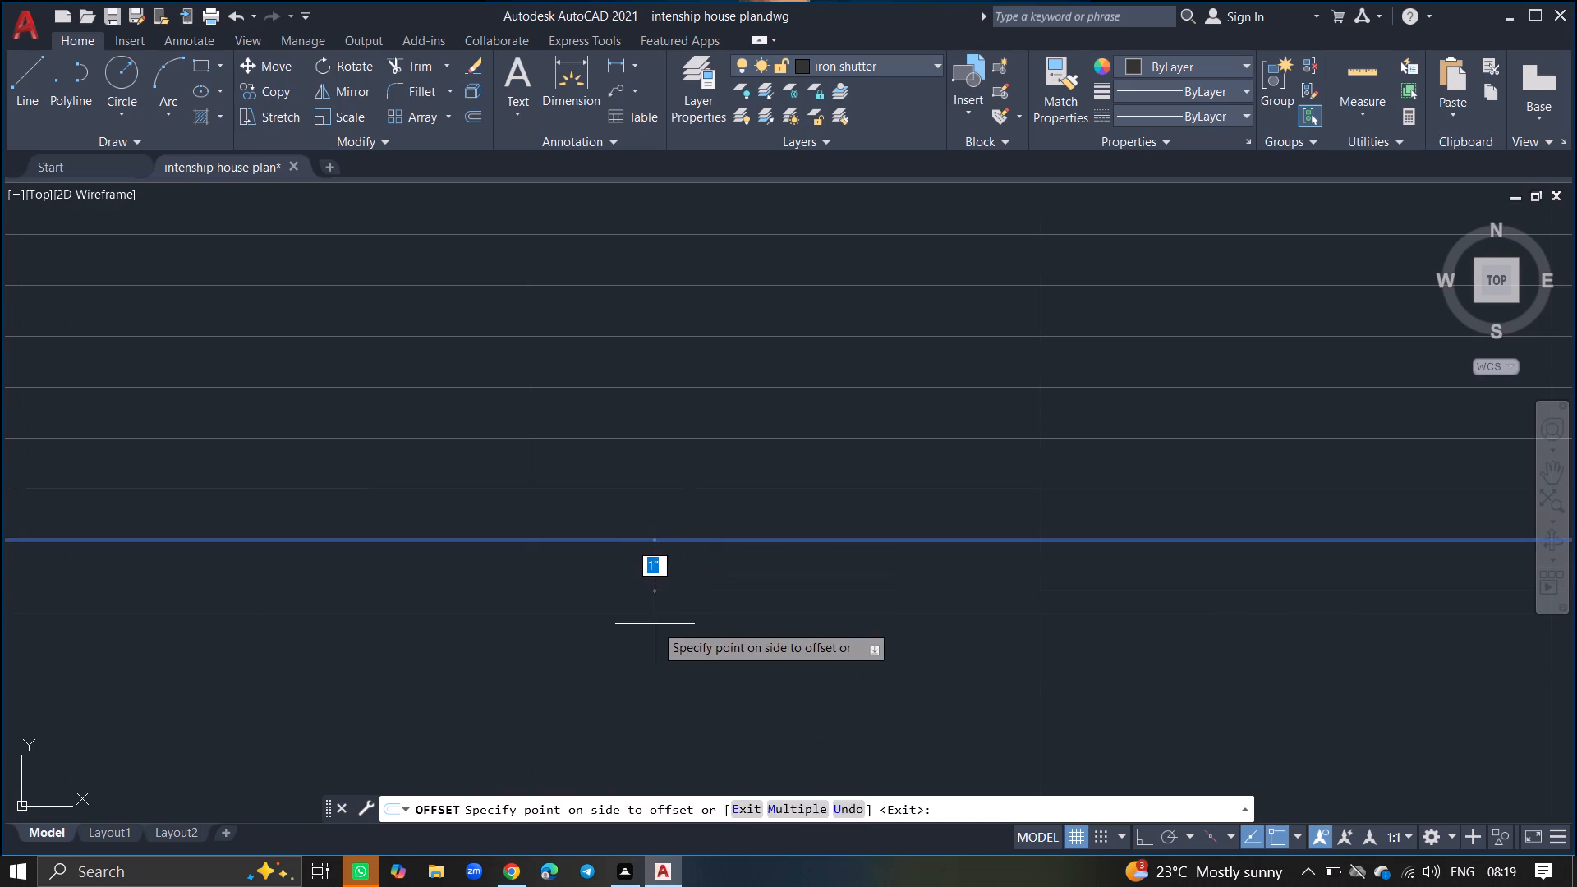
pyautogui.click(655, 624)
pyautogui.moveTo(655, 590); pyautogui.dragTo(647, 653)
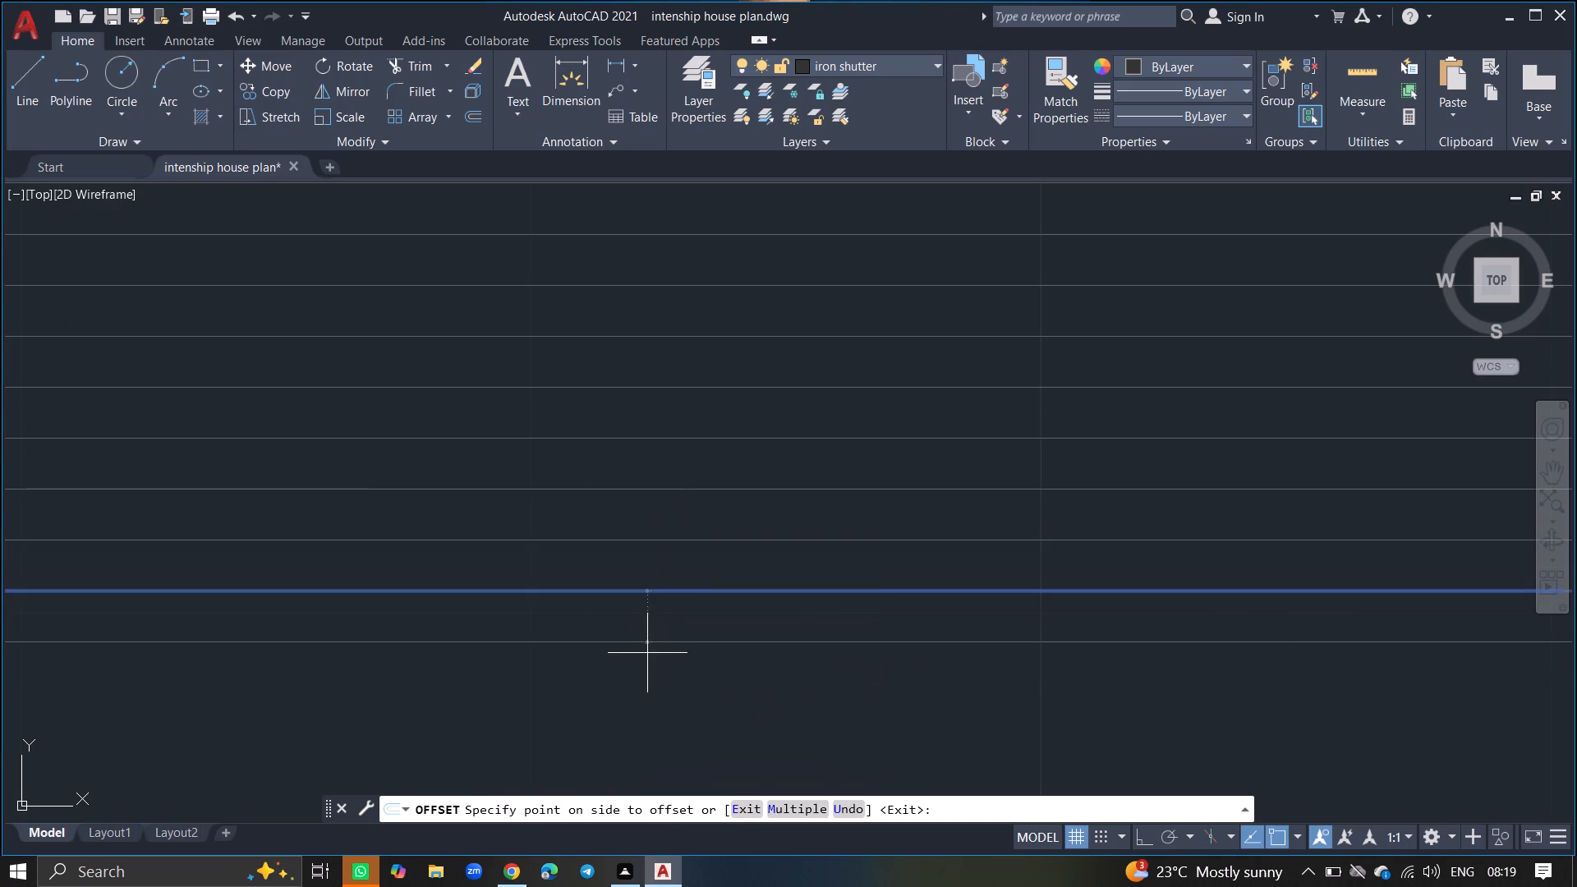
pyautogui.click(647, 653)
pyautogui.moveTo(647, 642); pyautogui.dragTo(647, 693)
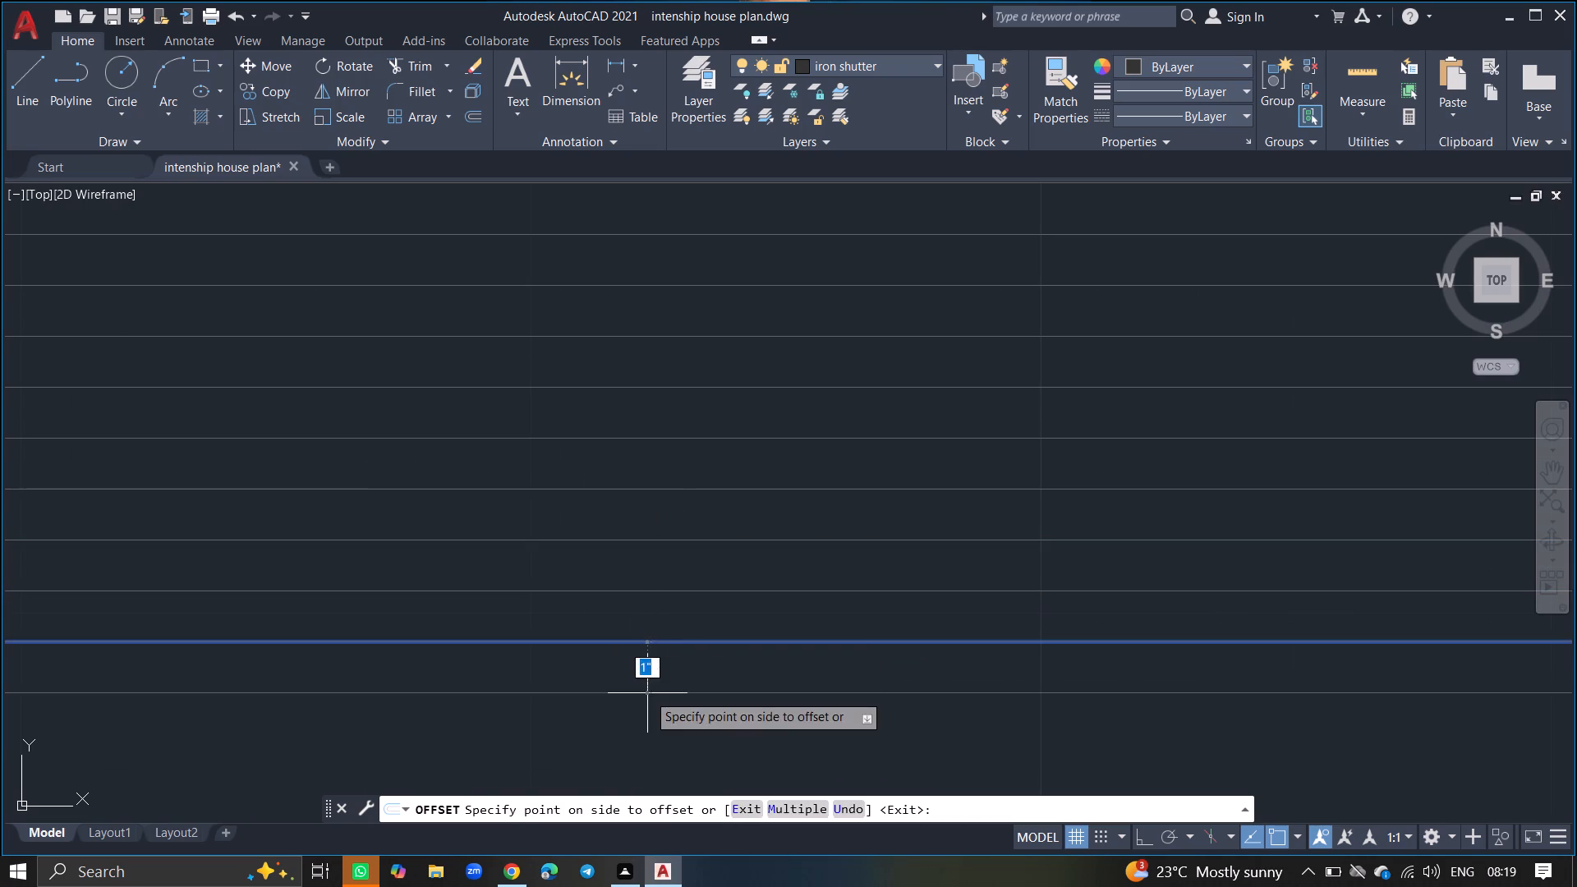
pyautogui.click(647, 693)
pyautogui.click(647, 693)
pyautogui.click(646, 715)
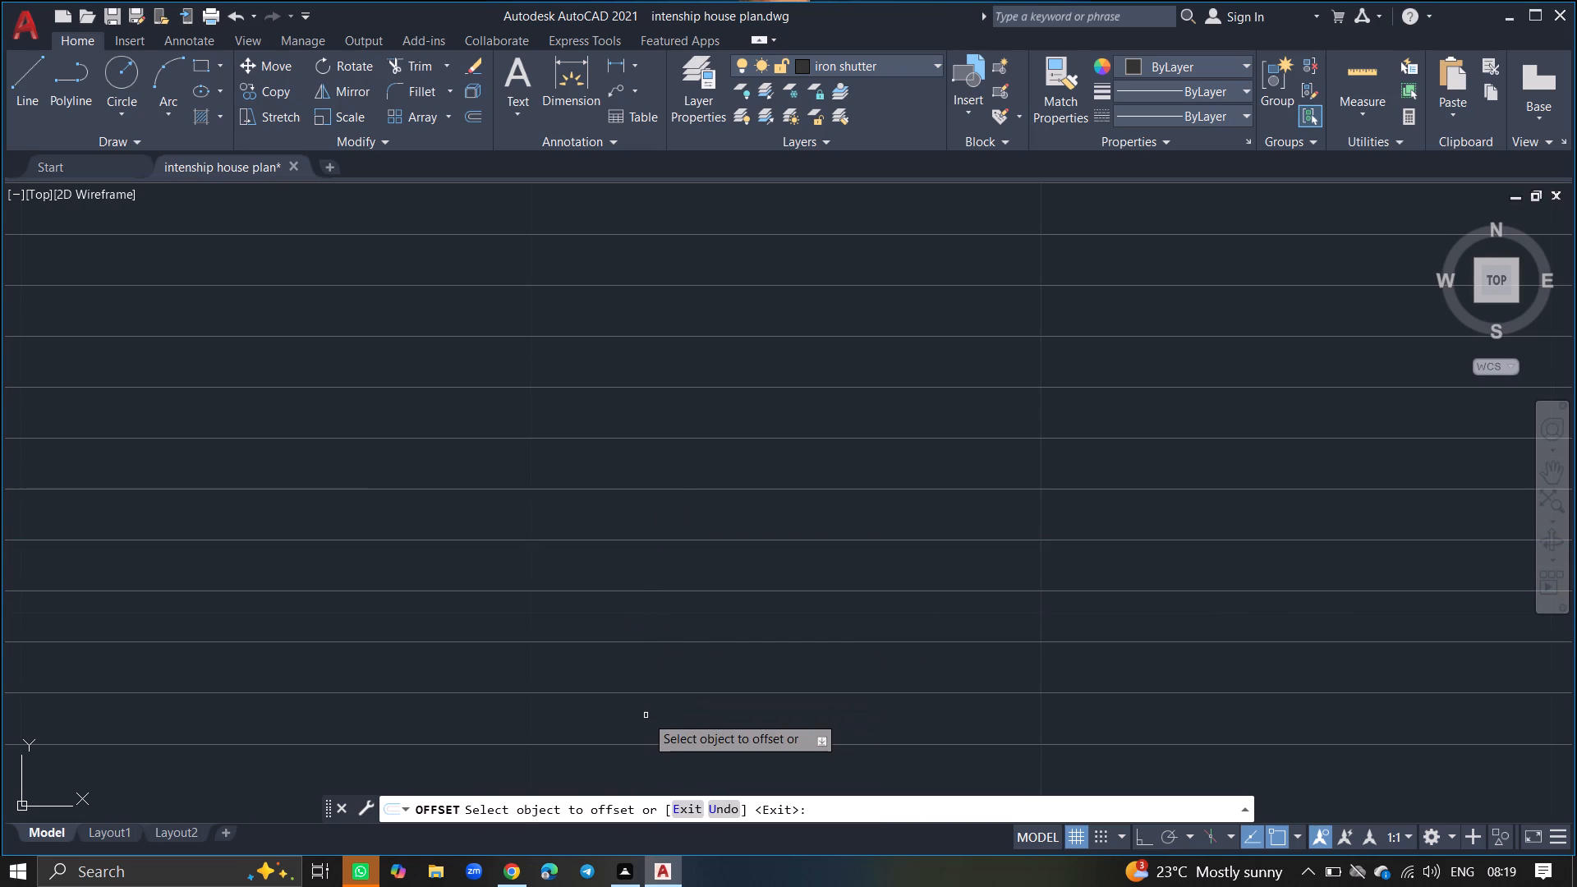
# Extend the shutter downward with five more lines at 1" spacing, each offset from the current lowest line.
pyautogui.keyDown('ctrl'); pyautogui.scroll(-4, 646, 715); pyautogui.keyUp('ctrl')
pyautogui.keyDown('ctrl'); pyautogui.scroll(4, 646, 759); pyautogui.keyUp('ctrl')
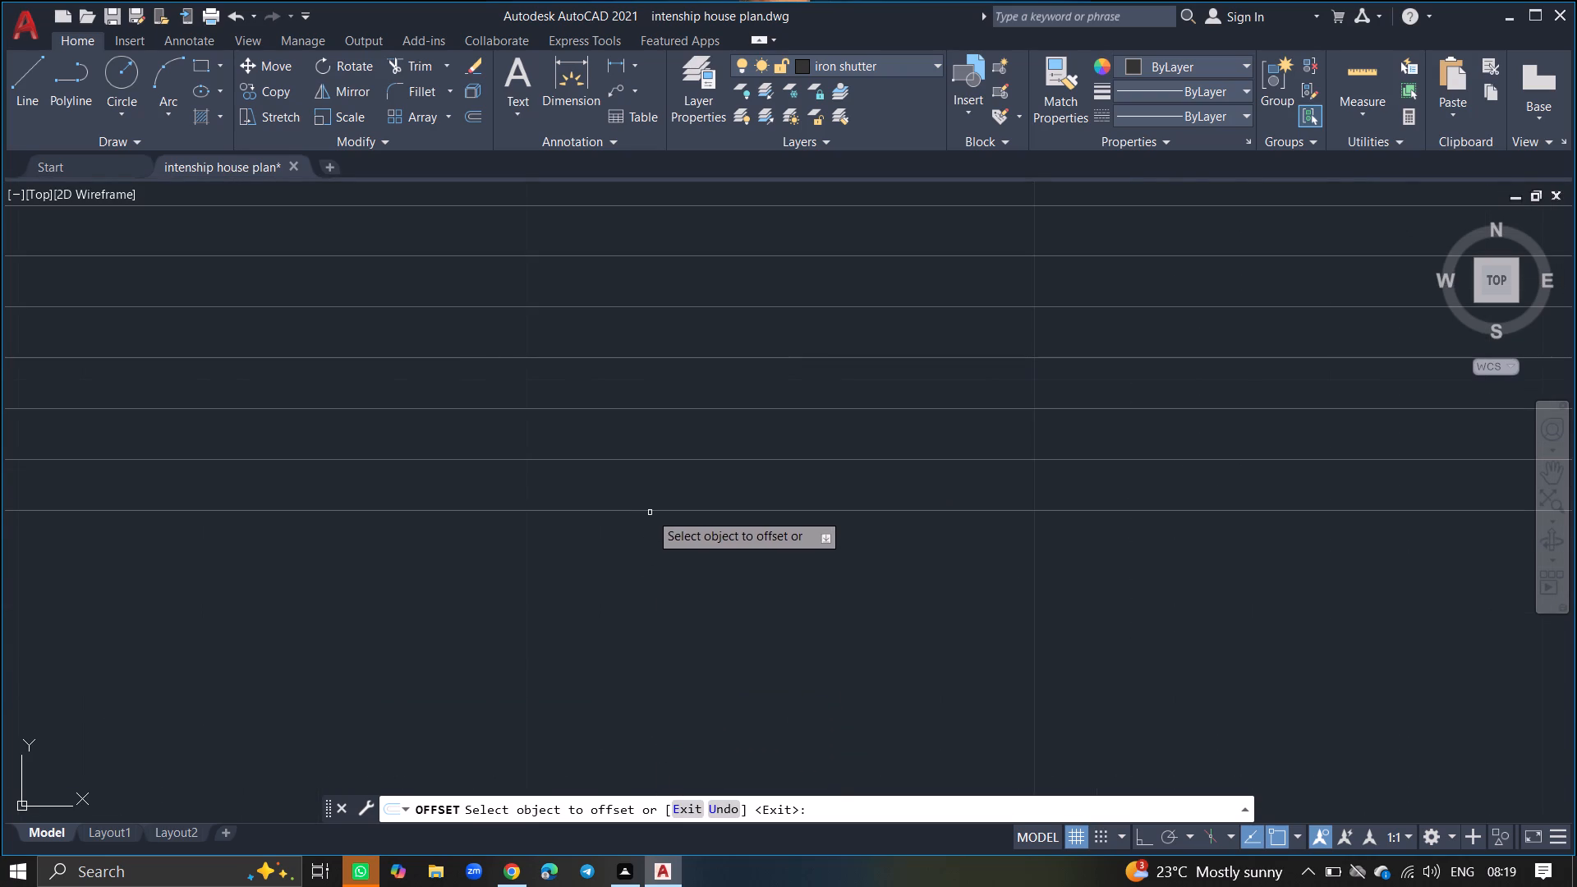
pyautogui.moveTo(650, 511); pyautogui.dragTo(650, 583)
pyautogui.click(650, 583)
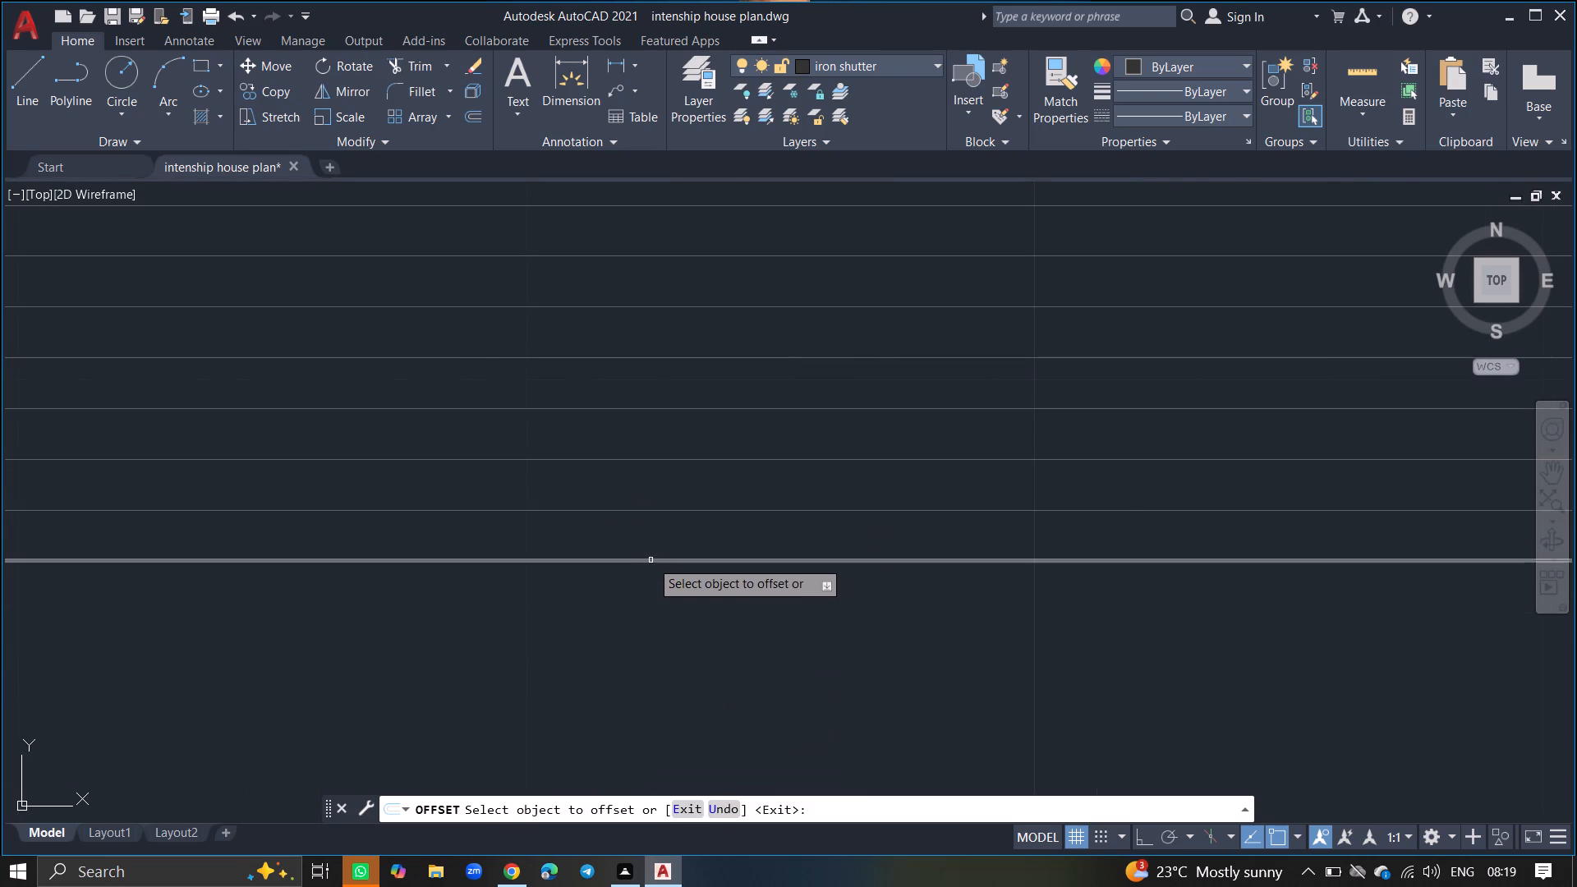
pyautogui.moveTo(651, 560); pyautogui.dragTo(651, 642)
pyautogui.click(651, 642)
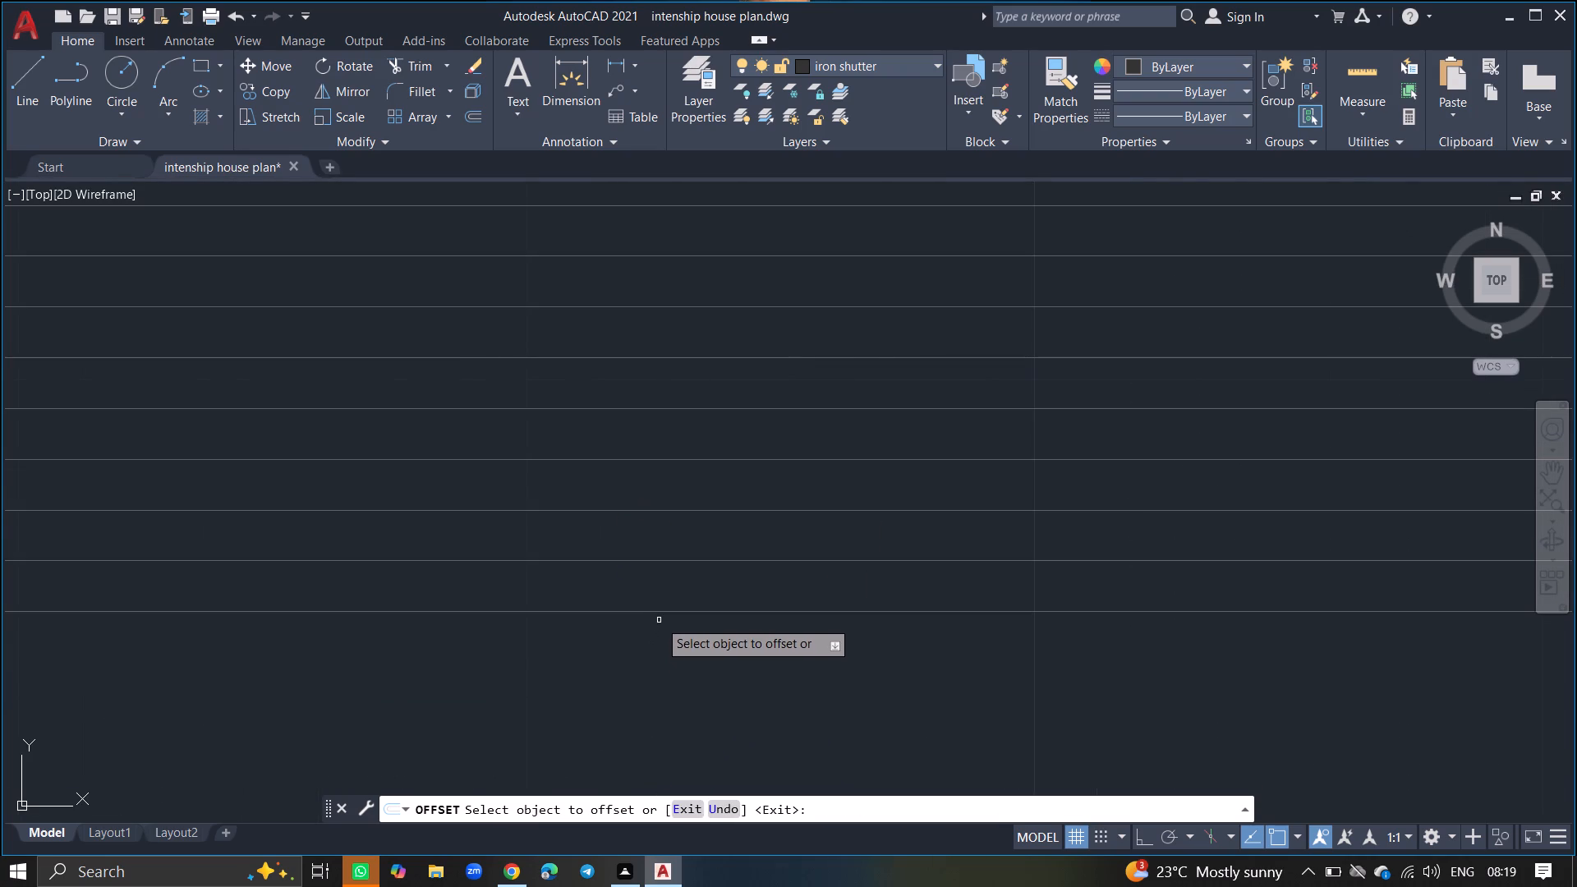
pyautogui.moveTo(661, 612); pyautogui.dragTo(656, 673)
pyautogui.click(656, 673)
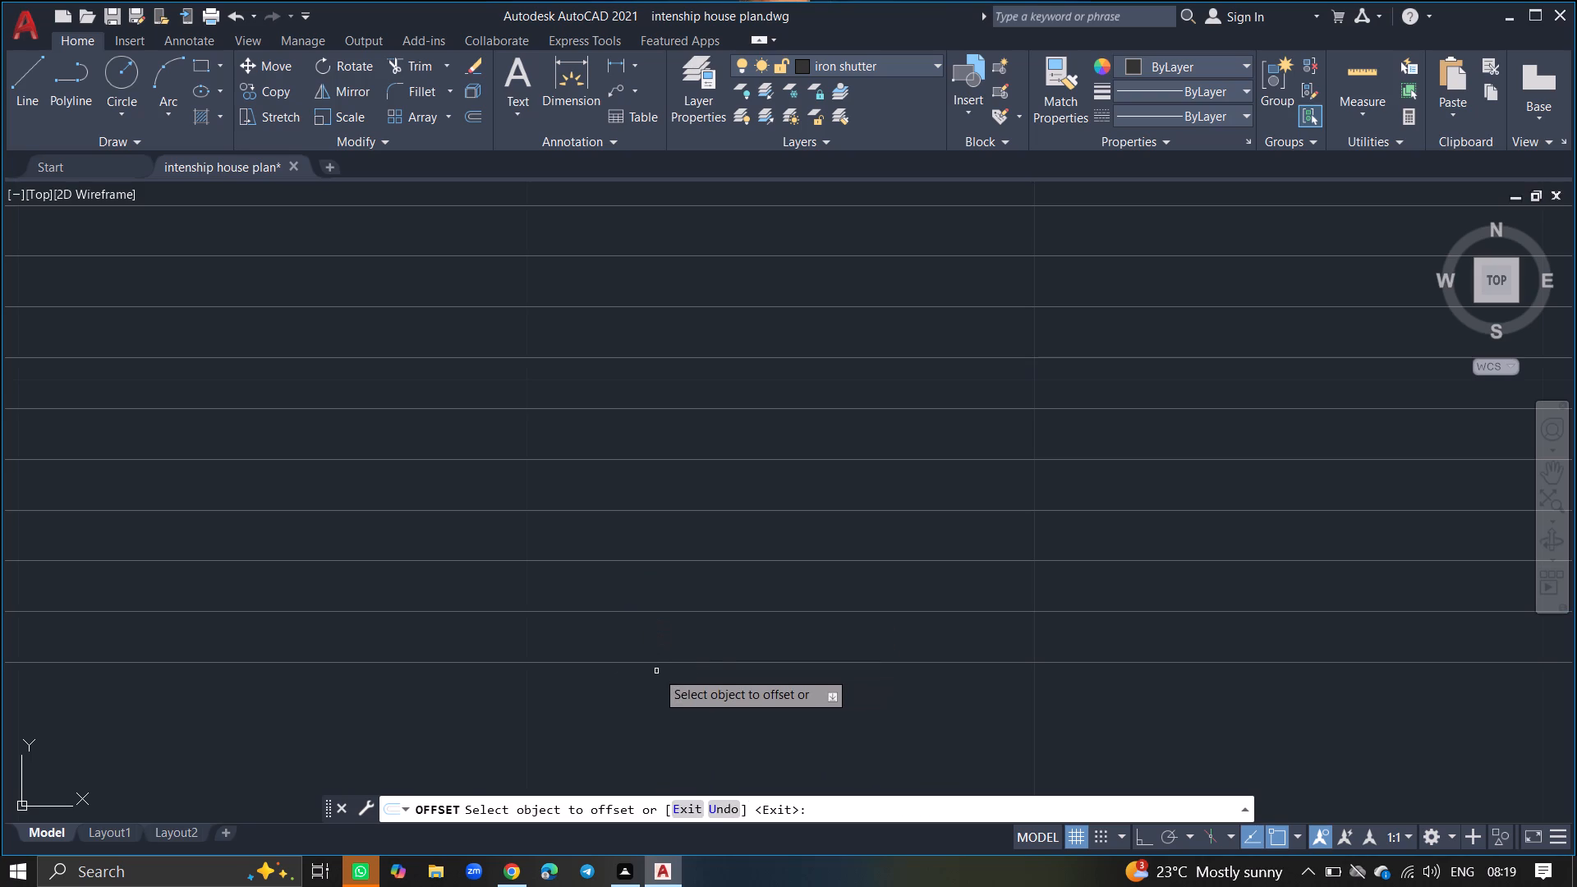
pyautogui.moveTo(659, 662); pyautogui.dragTo(667, 705)
pyautogui.click(667, 705)
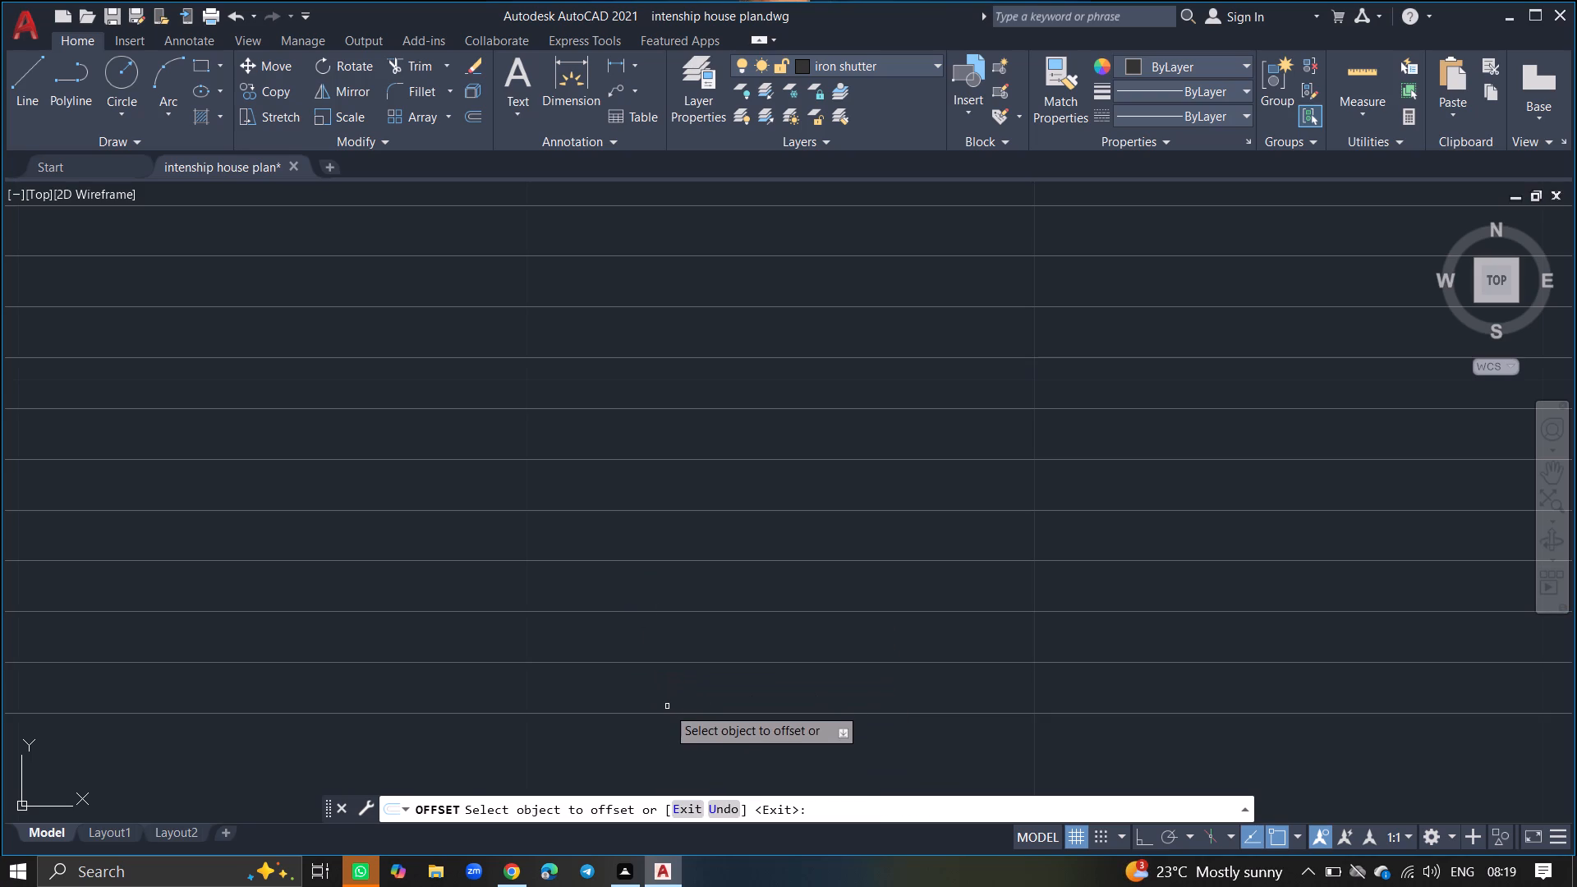
pyautogui.click(667, 718)
pyautogui.moveTo(667, 714); pyautogui.dragTo(660, 746)
pyautogui.click(660, 746)
# Offset the lowest shutter line 1" downward four more times, each time from the newest line.
pyautogui.keyDown('ctrl'); pyautogui.scroll(-4, 674, 618); pyautogui.keyUp('ctrl')
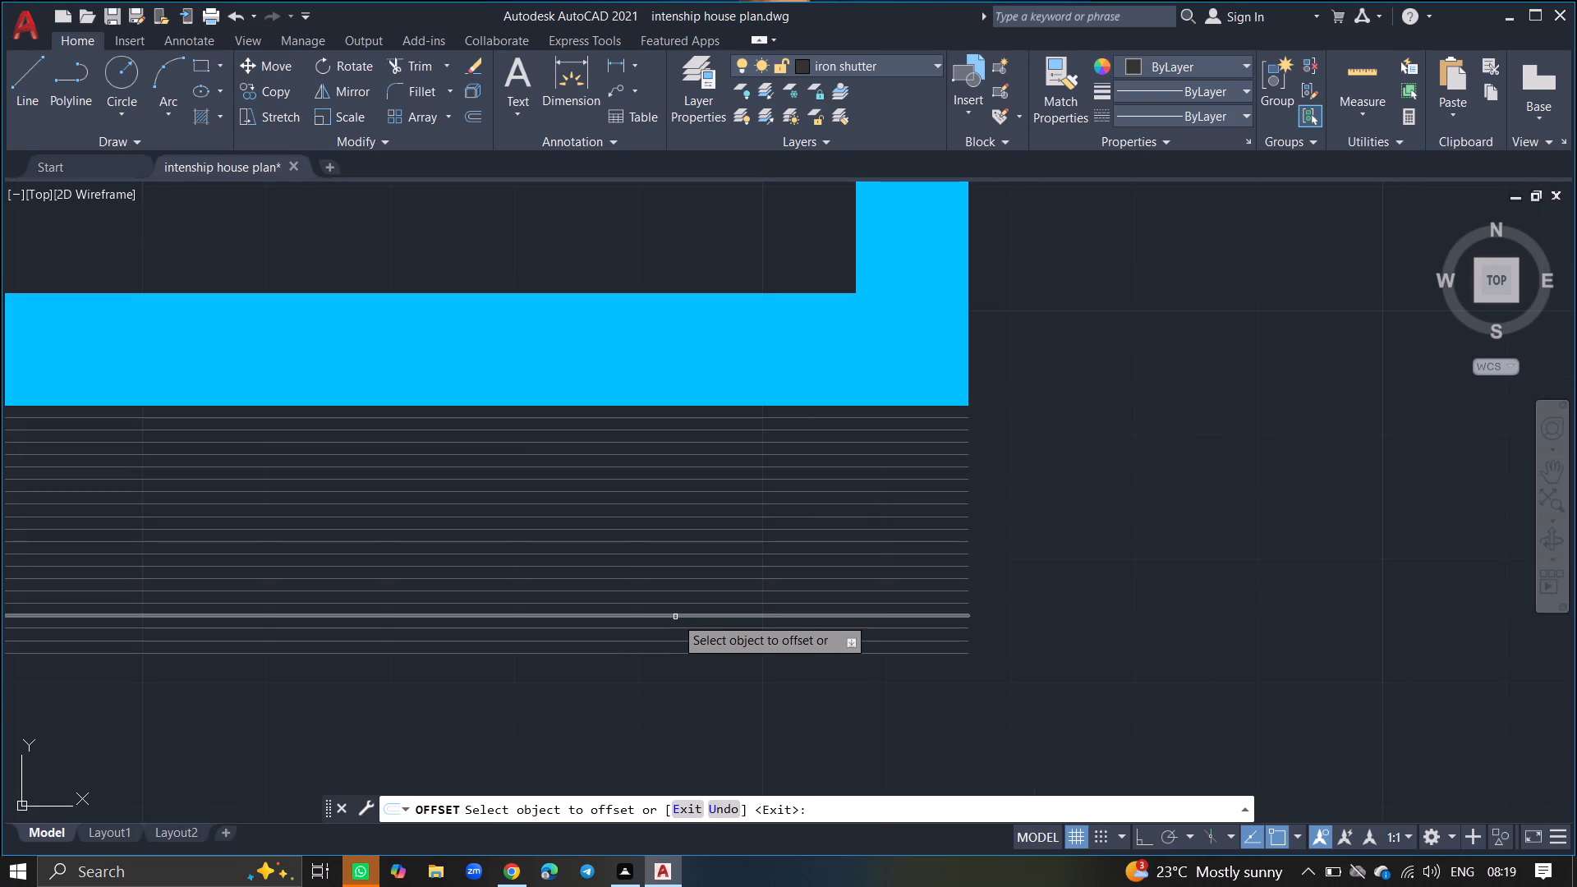
pyautogui.click(673, 660)
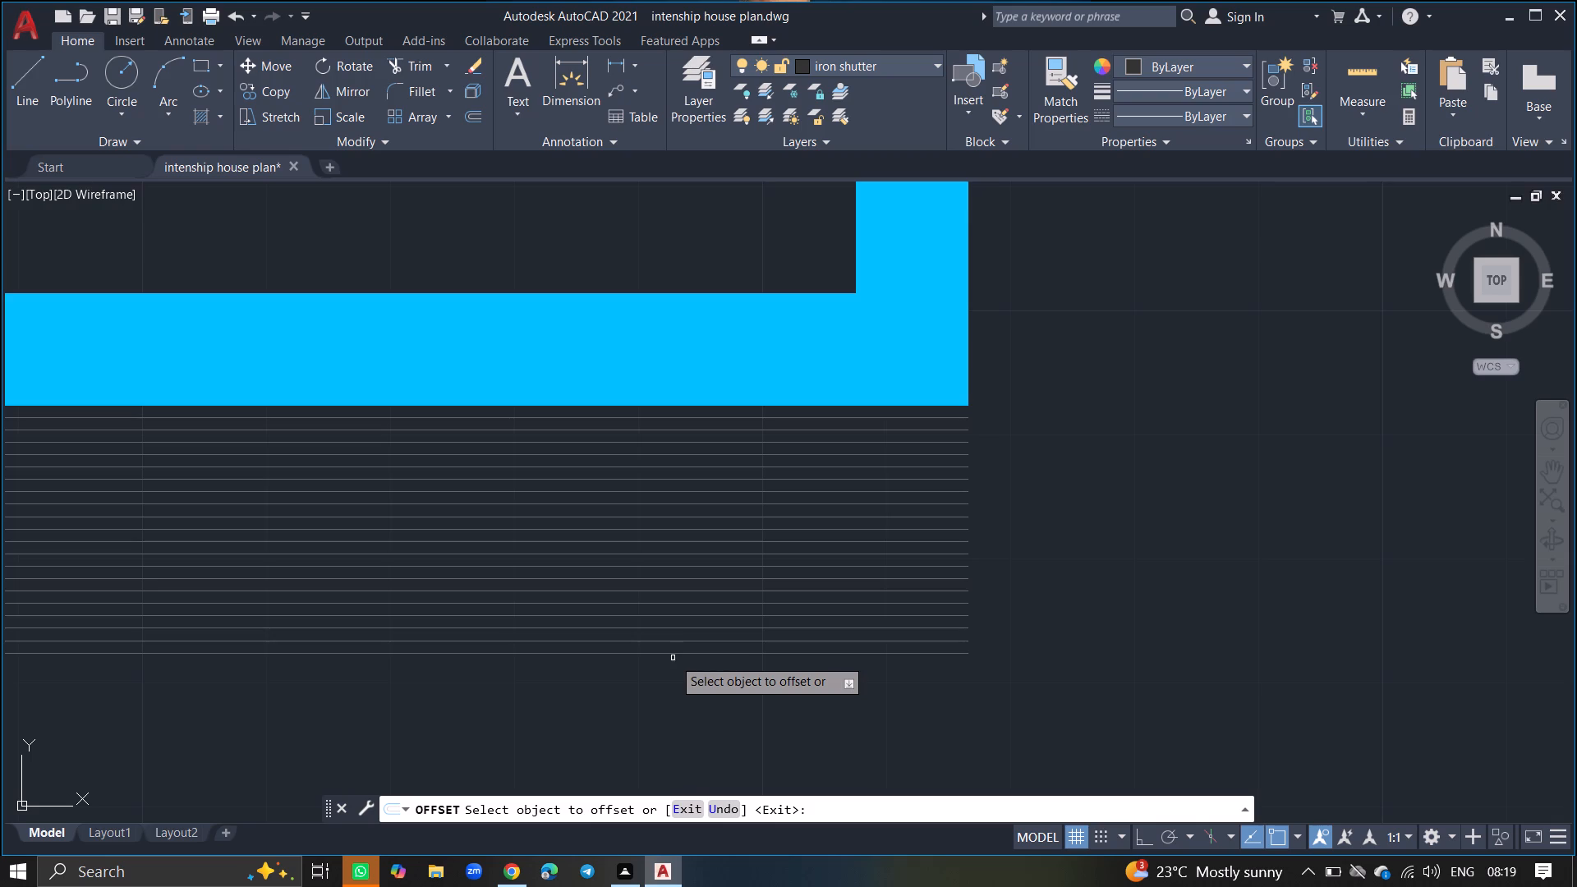
pyautogui.moveTo(673, 655); pyautogui.dragTo(673, 690)
pyautogui.click(673, 690)
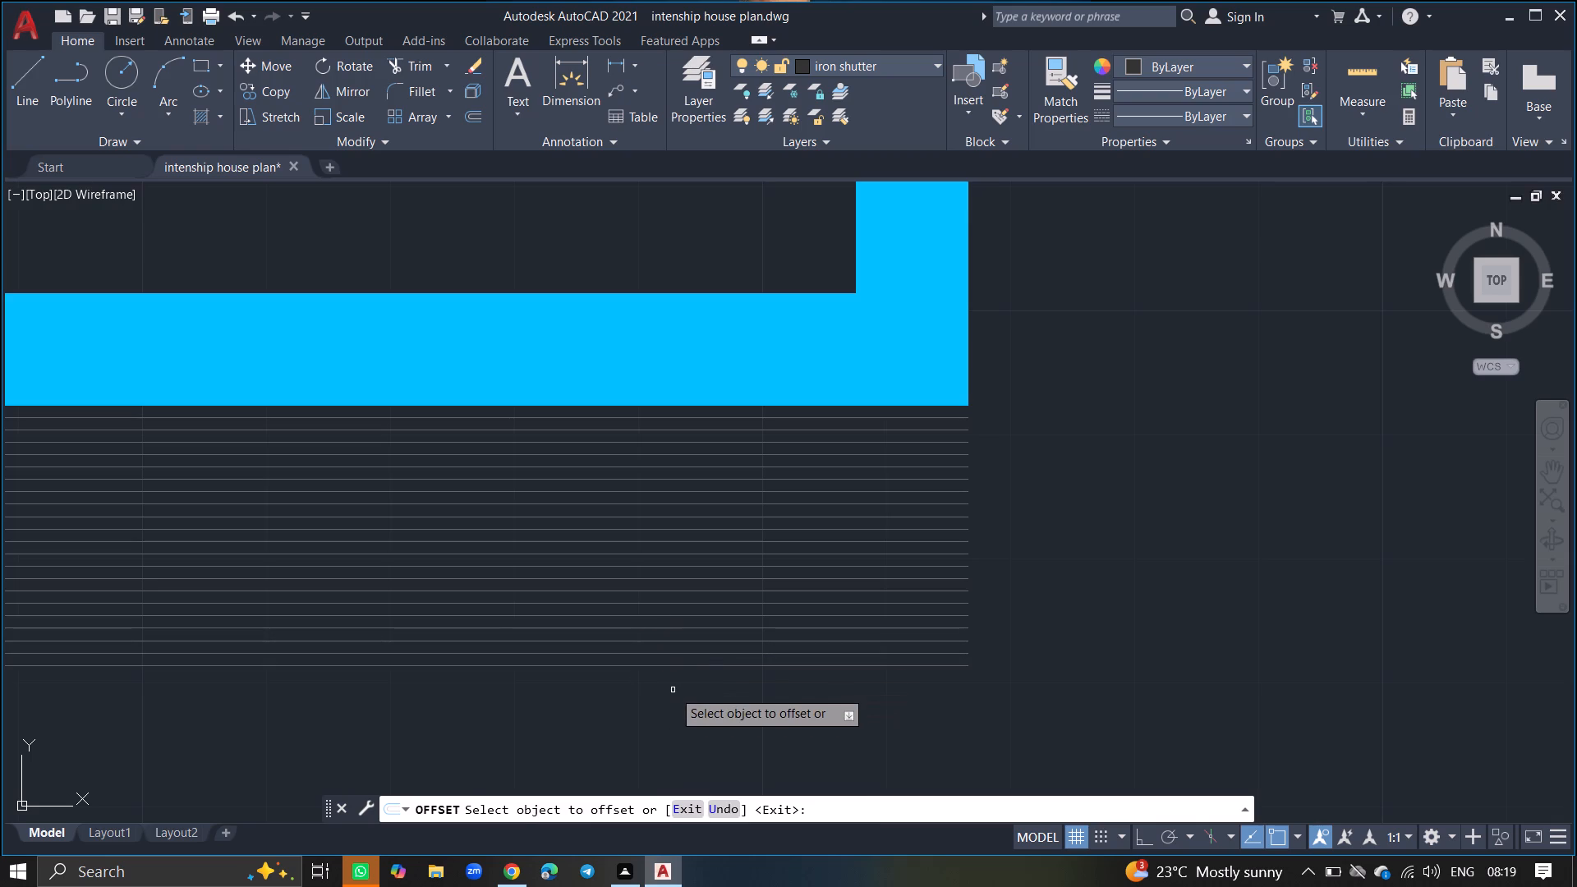
pyautogui.moveTo(676, 665); pyautogui.dragTo(677, 714)
pyautogui.click(677, 714)
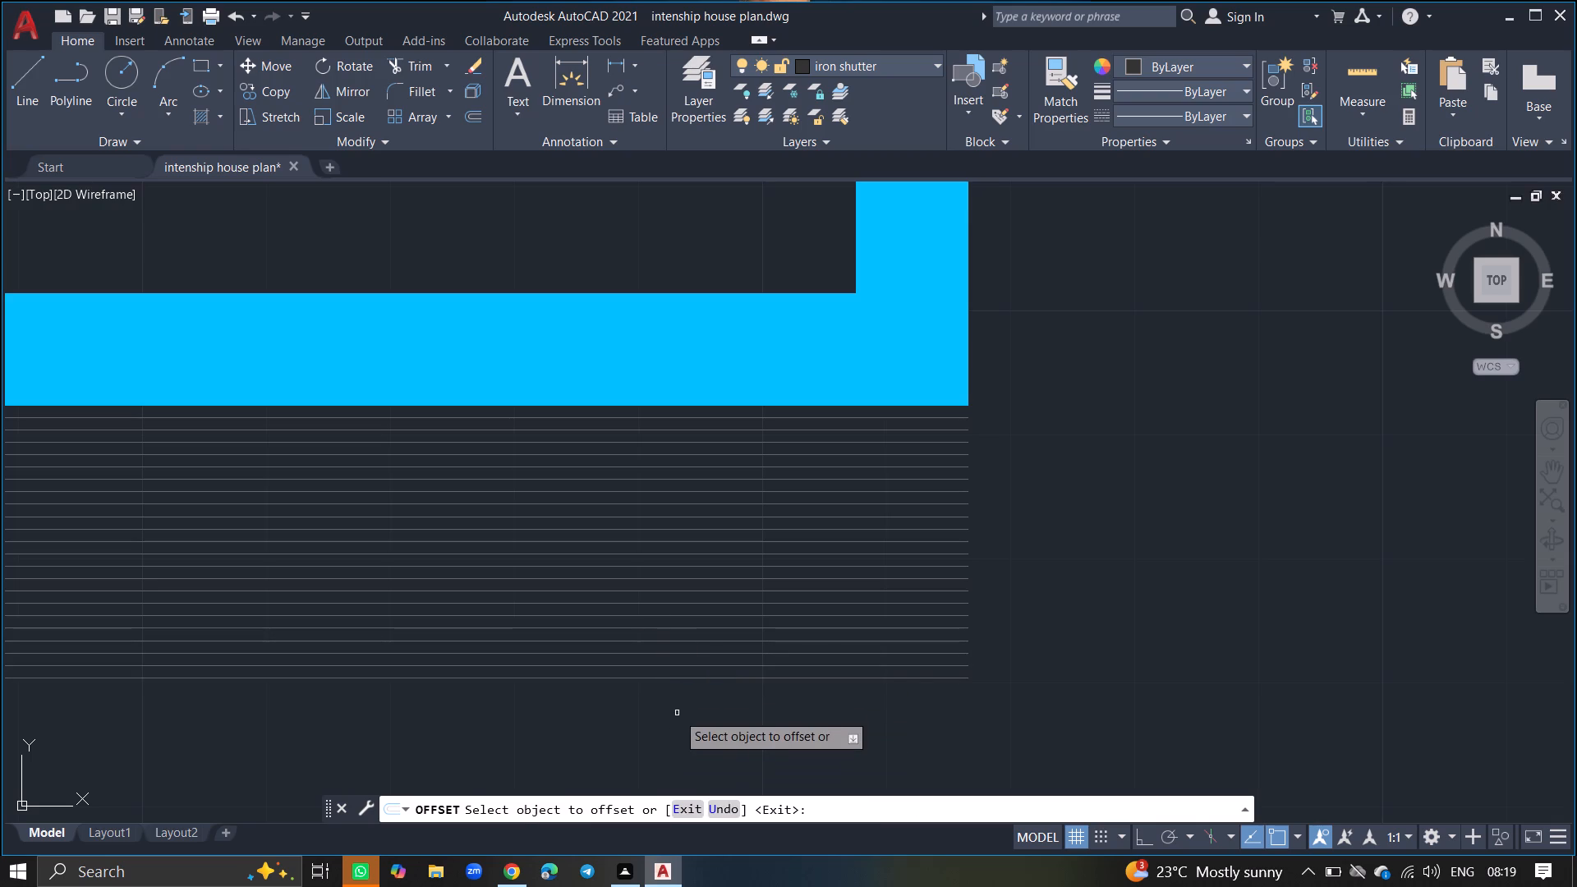
pyautogui.moveTo(685, 678); pyautogui.dragTo(685, 713)
pyautogui.click(685, 713)
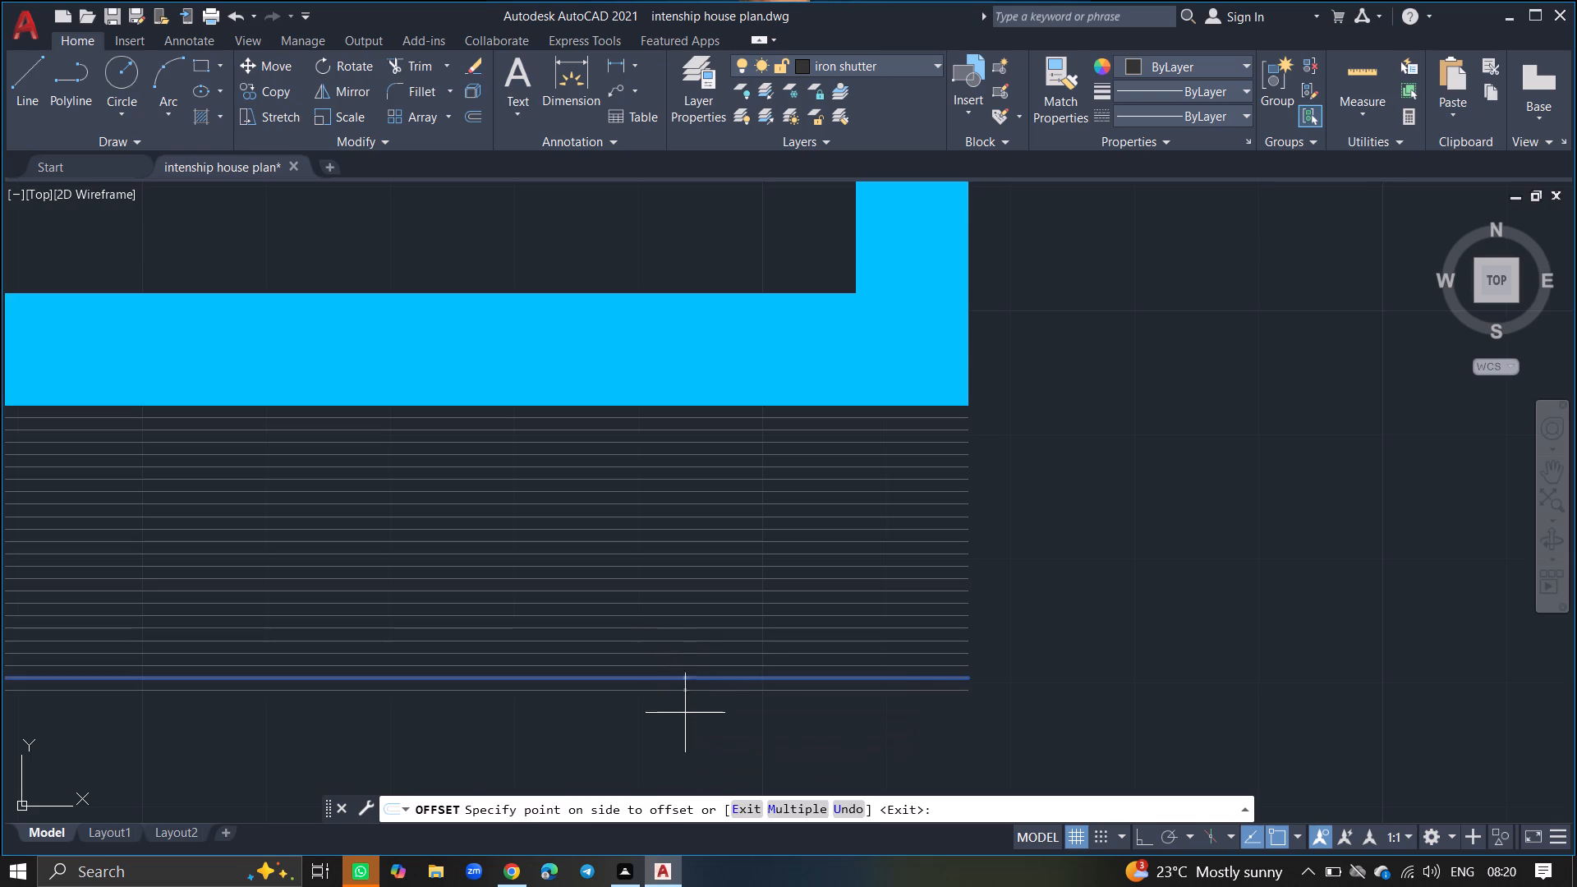
pyautogui.moveTo(695, 688); pyautogui.dragTo(695, 724)
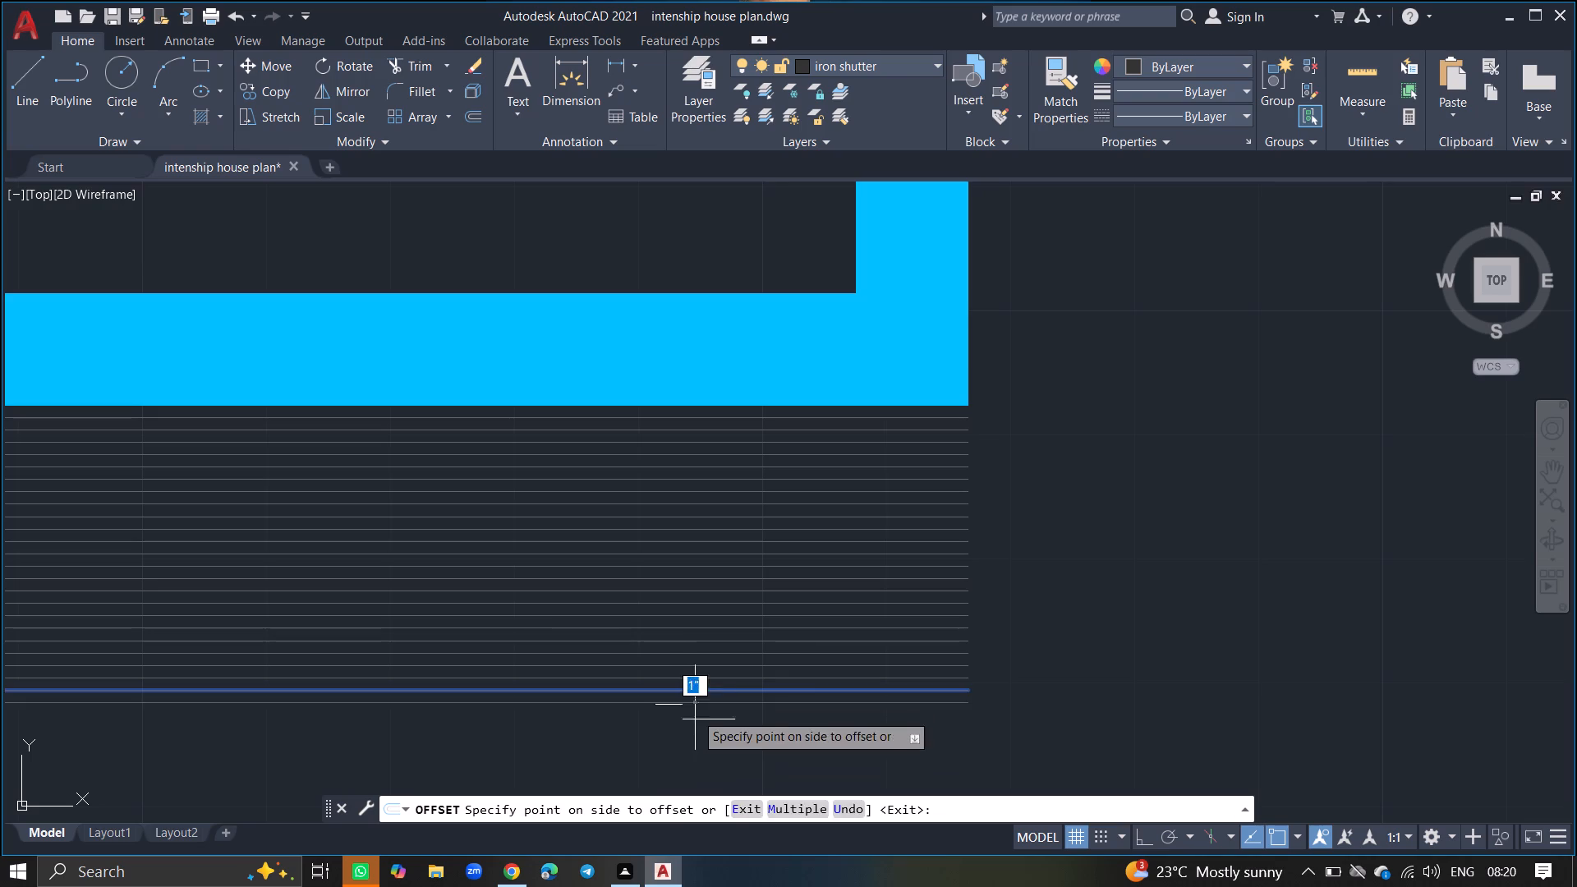
pyautogui.moveTo(695, 724); pyautogui.dragTo(695, 733)
pyautogui.click(695, 733)
# Add three more shutter lines below the lowest one, each offset 1" downward.
pyautogui.keyDown('ctrl'); pyautogui.scroll(4, 695, 733); pyautogui.keyUp('ctrl')
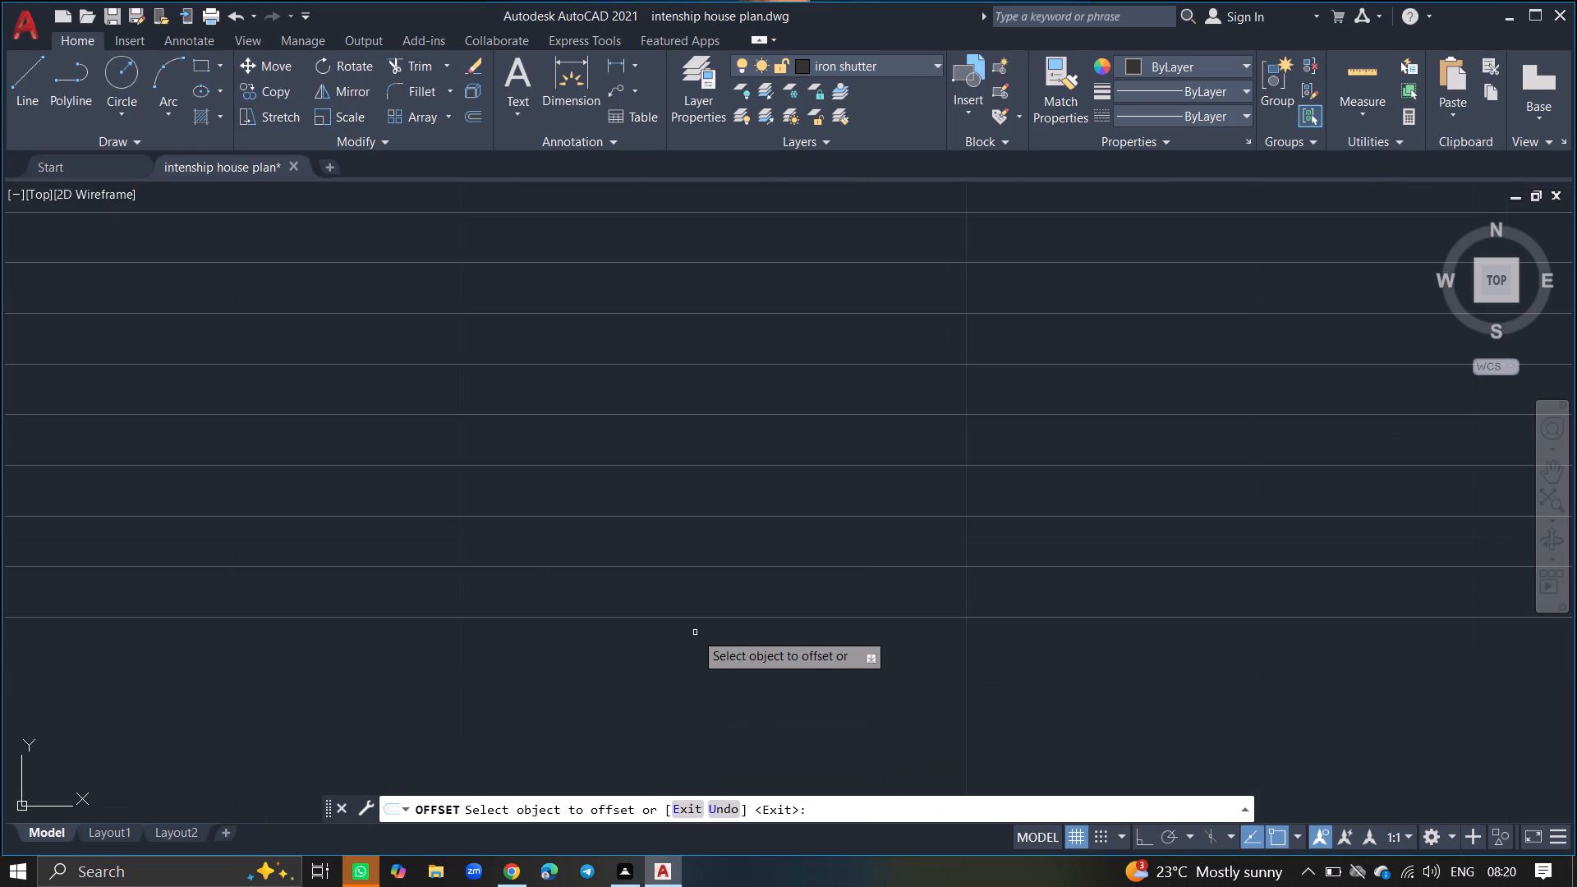
pyautogui.moveTo(700, 617); pyautogui.dragTo(697, 687)
pyautogui.click(697, 687)
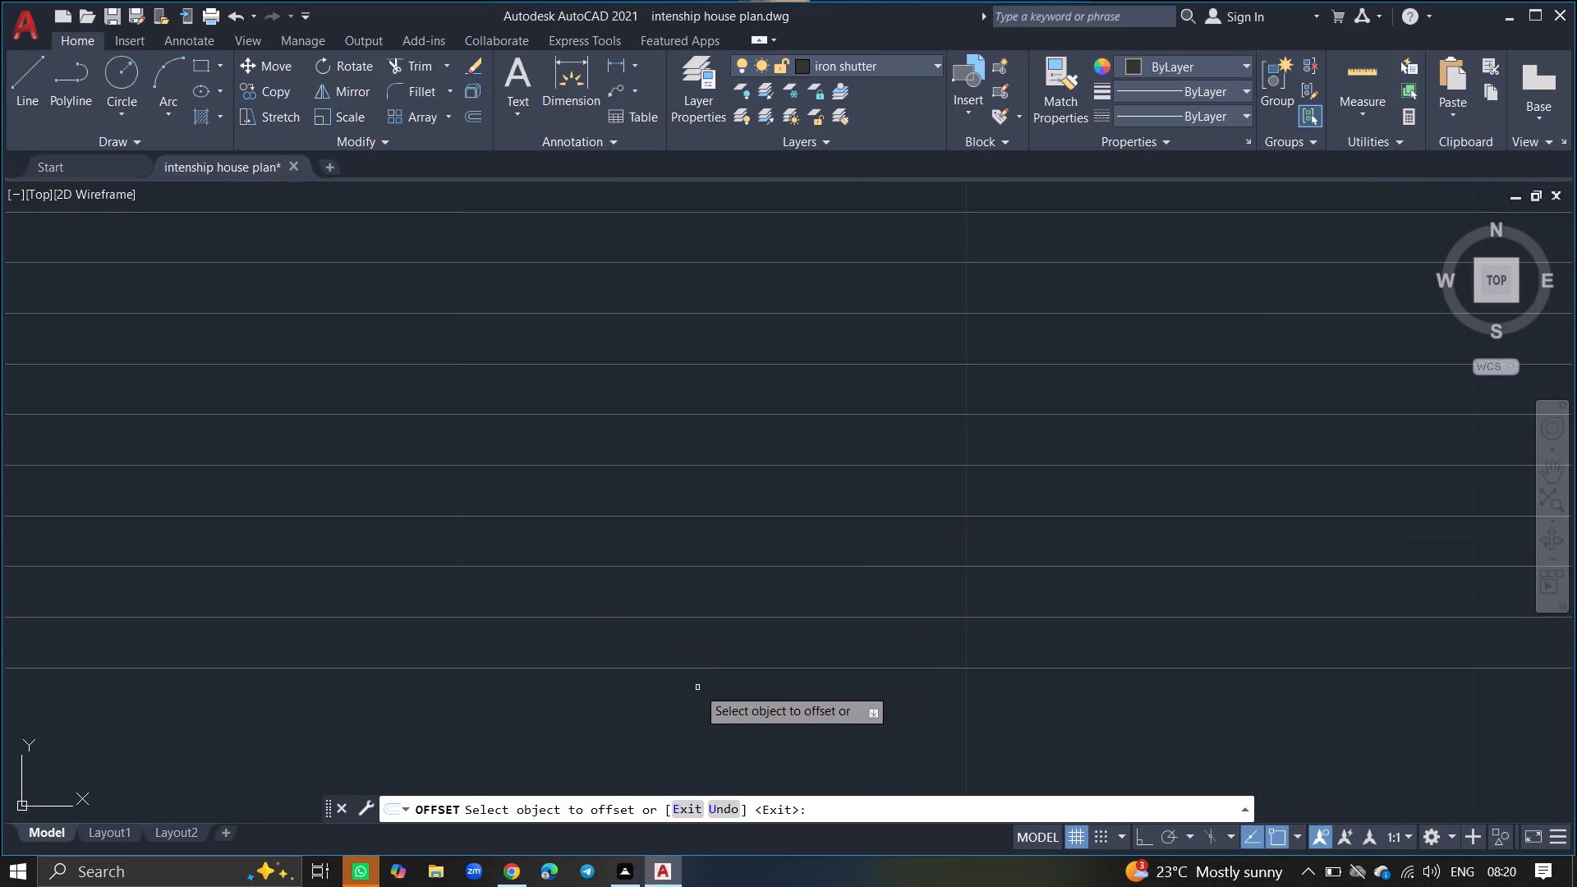
pyautogui.moveTo(702, 667); pyautogui.dragTo(702, 750)
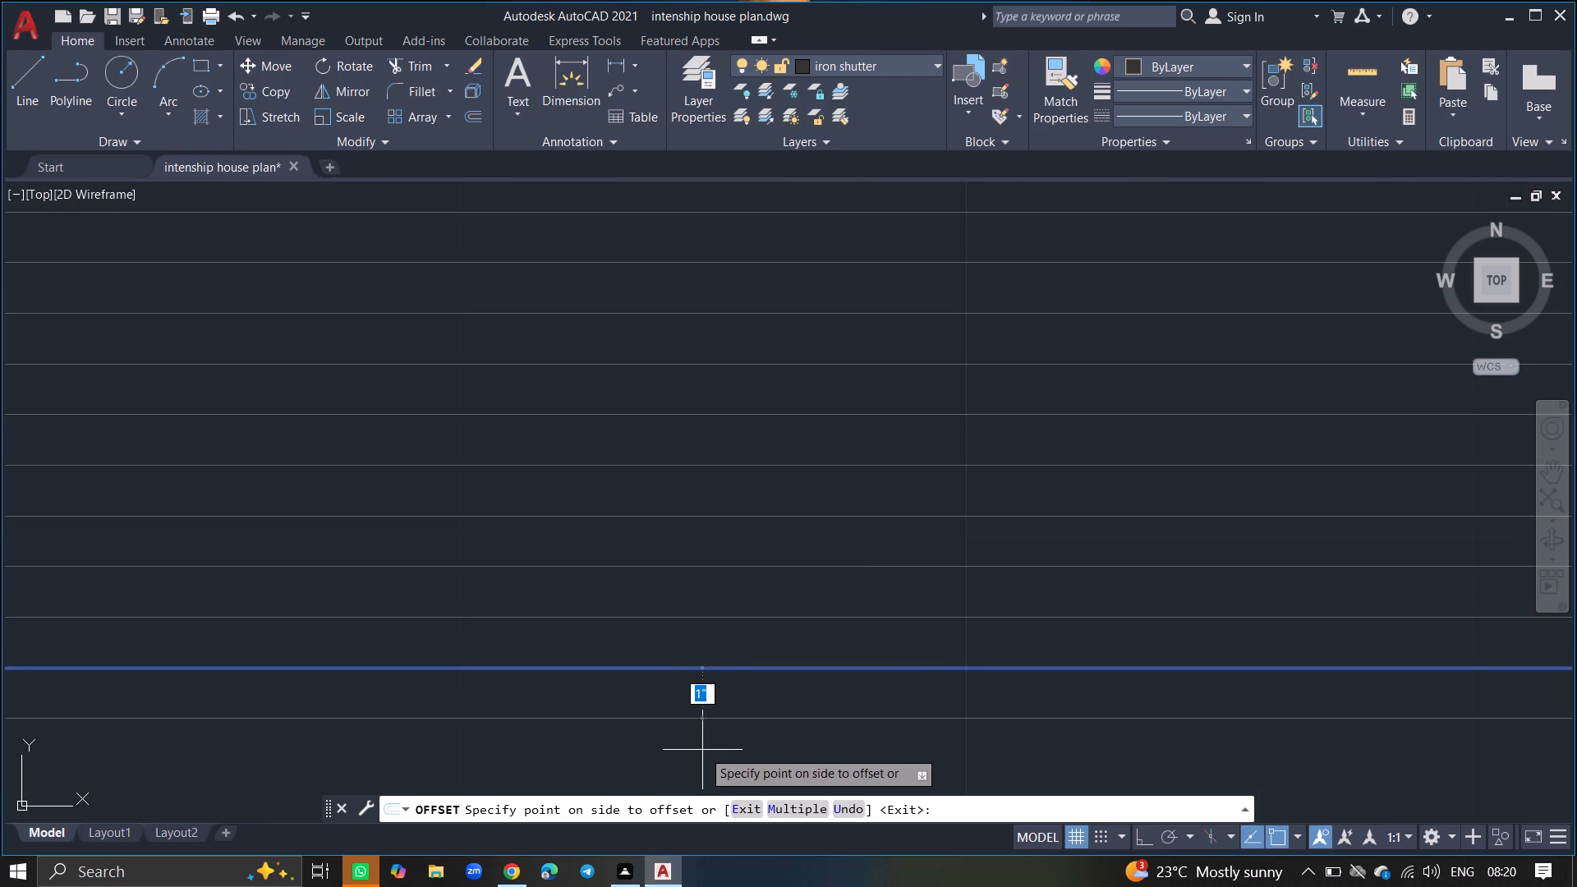
pyautogui.click(702, 750)
pyautogui.moveTo(705, 718); pyautogui.dragTo(702, 768)
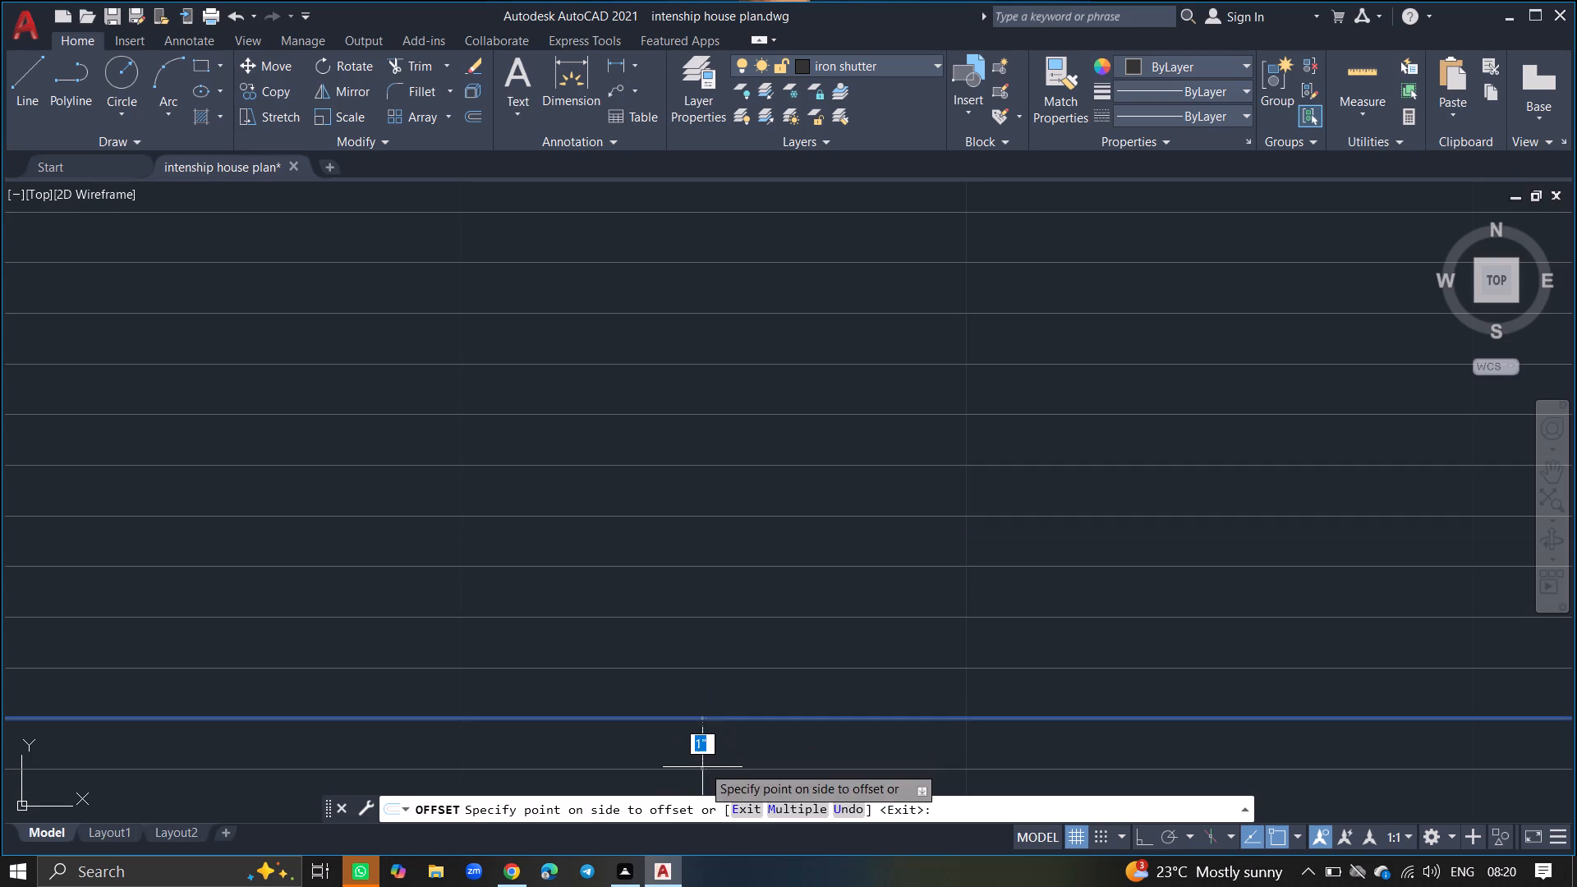
pyautogui.moveTo(702, 768); pyautogui.dragTo(702, 770)
pyautogui.moveTo(702, 770); pyautogui.dragTo(709, 686)
# Offset four final shutter lines downward at 1" spacing from the lowest line and finish the Offset command.
pyautogui.keyDown('ctrl'); pyautogui.scroll(-4, 709, 686); pyautogui.keyUp('ctrl')
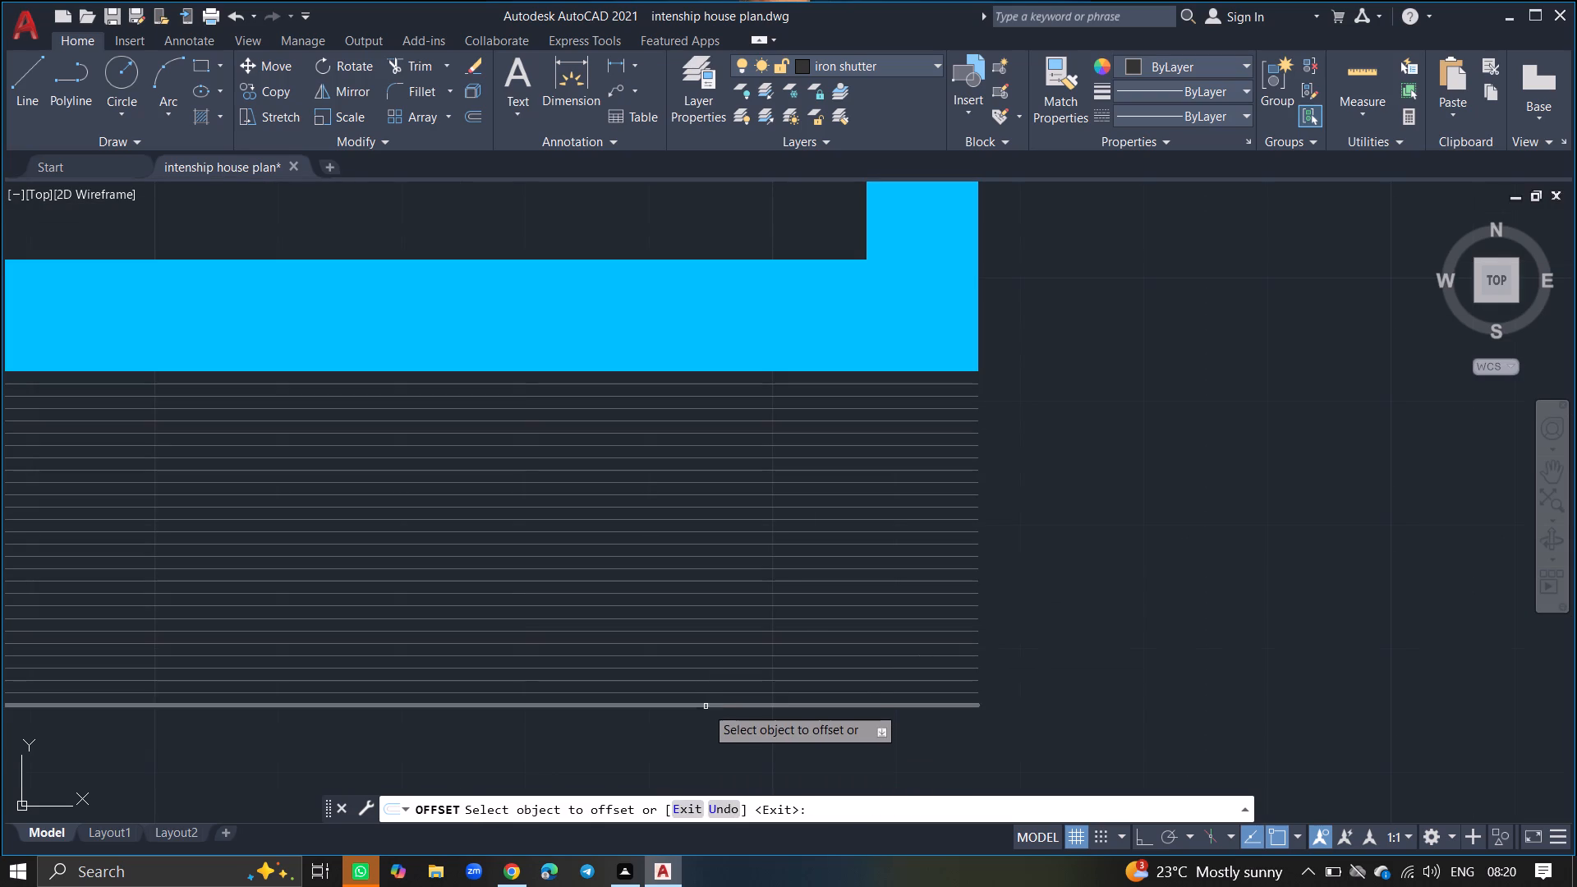
pyautogui.moveTo(706, 705); pyautogui.dragTo(706, 737)
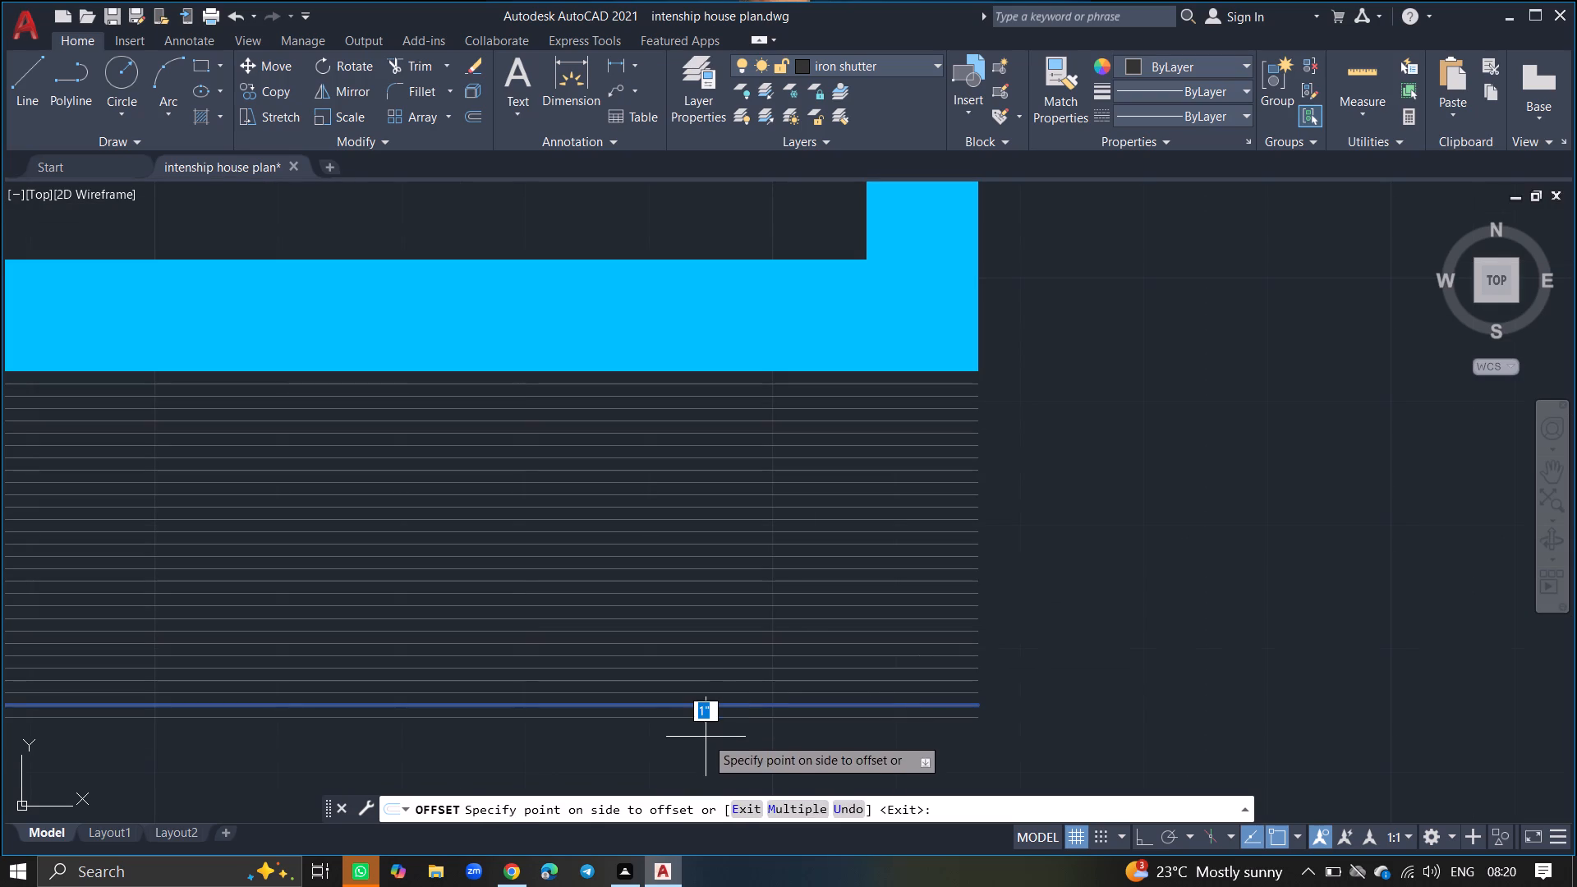
pyautogui.click(706, 737)
pyautogui.moveTo(709, 716); pyautogui.dragTo(709, 751)
pyautogui.click(709, 751)
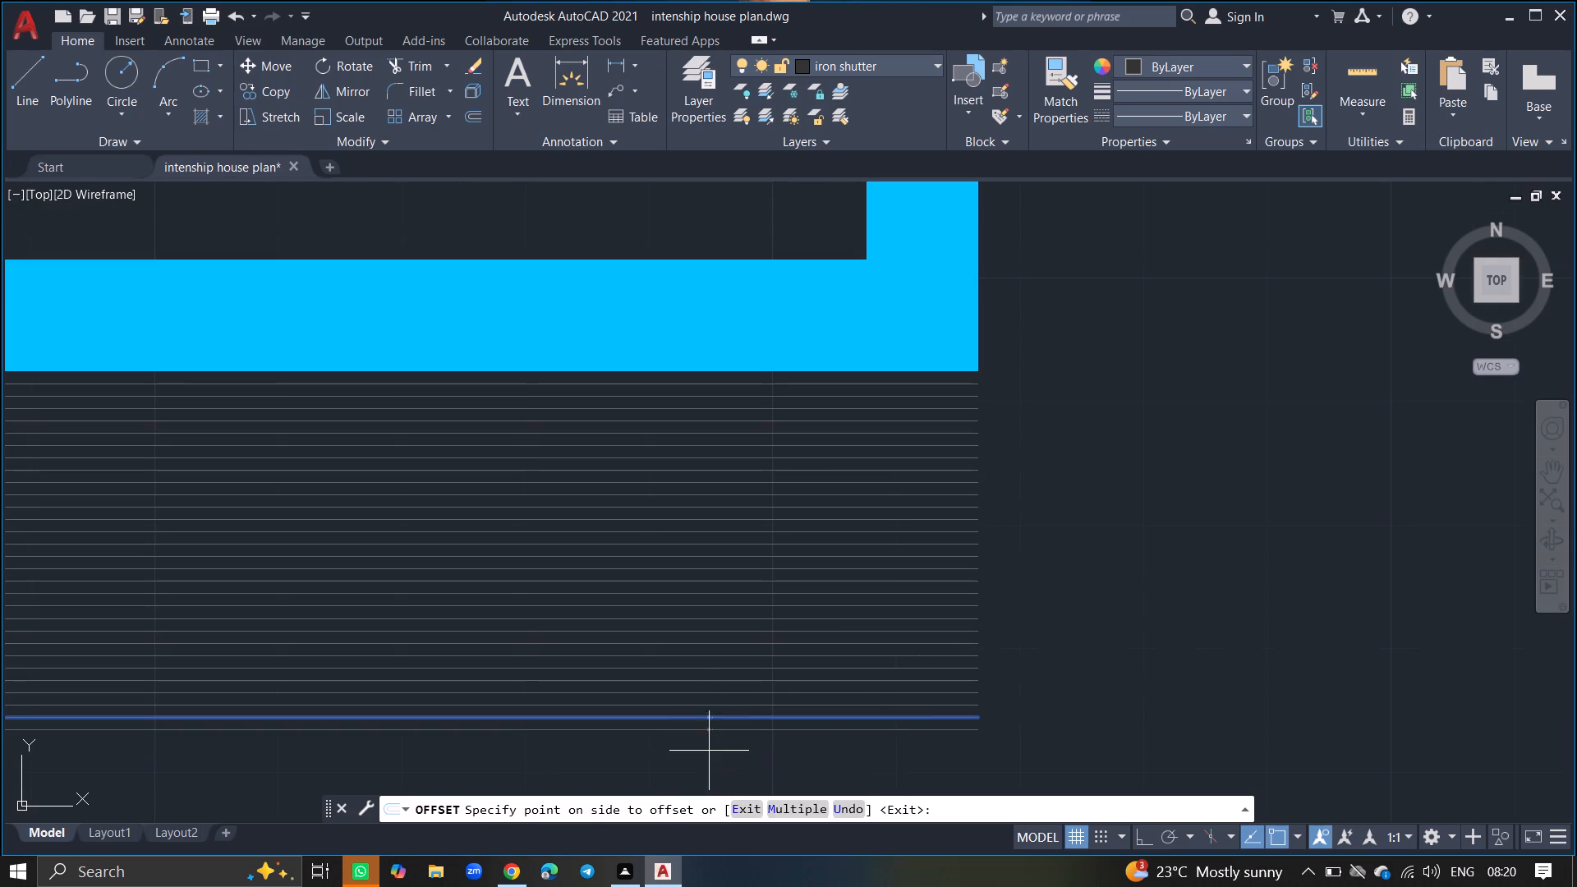
pyautogui.moveTo(710, 731); pyautogui.dragTo(710, 756)
pyautogui.click(710, 756)
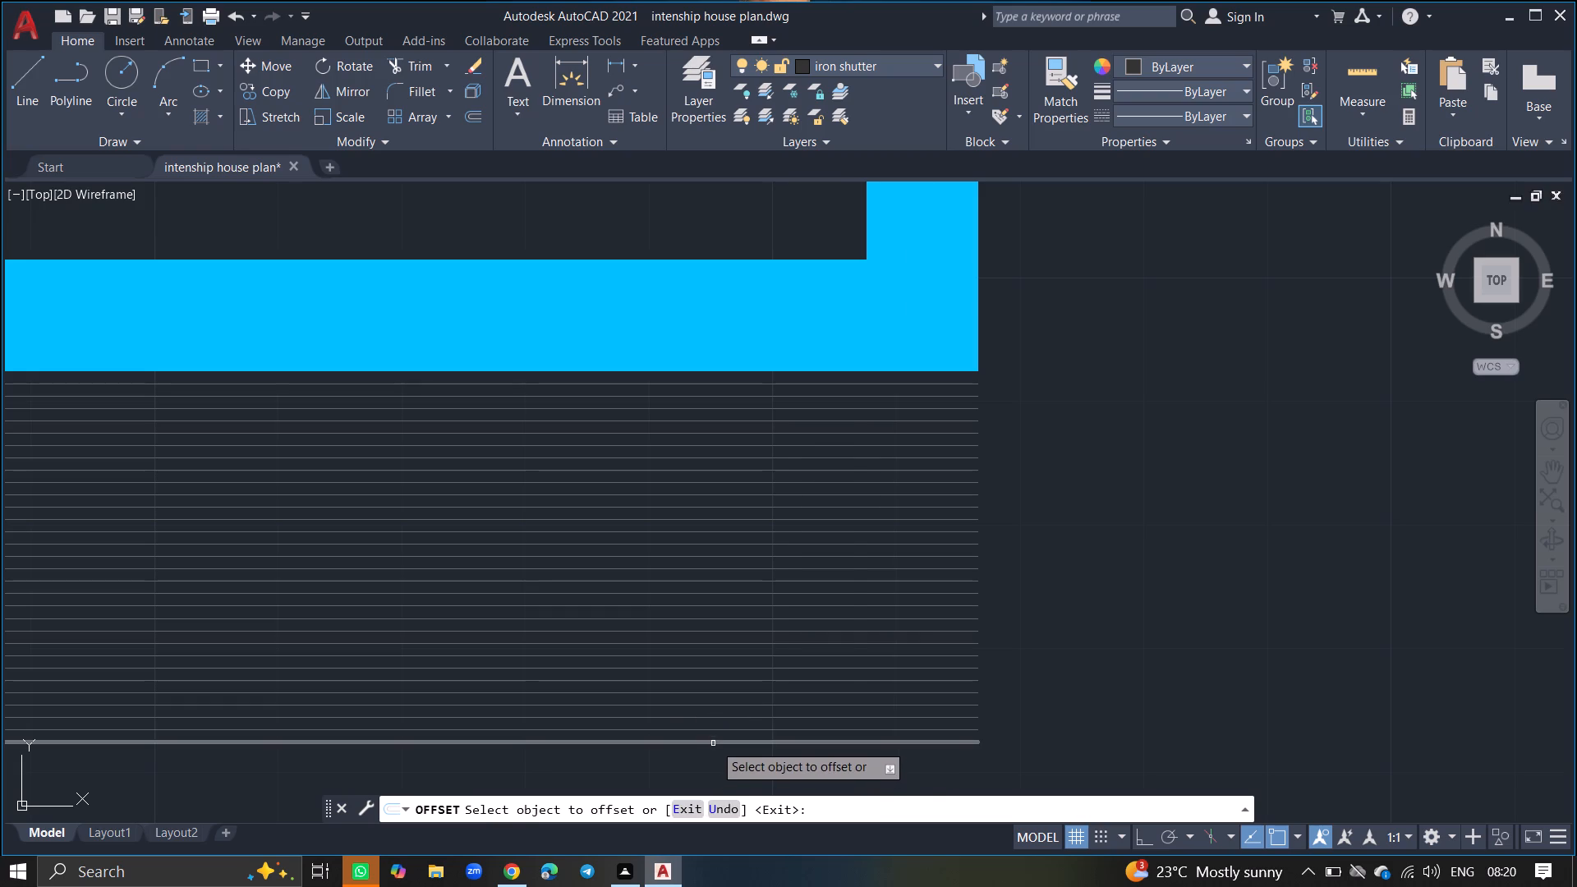
pyautogui.moveTo(714, 742); pyautogui.dragTo(719, 783)
pyautogui.click(719, 783)
pyautogui.keyDown('ctrl'); pyautogui.scroll(-4, 719, 783); pyautogui.keyUp('ctrl')
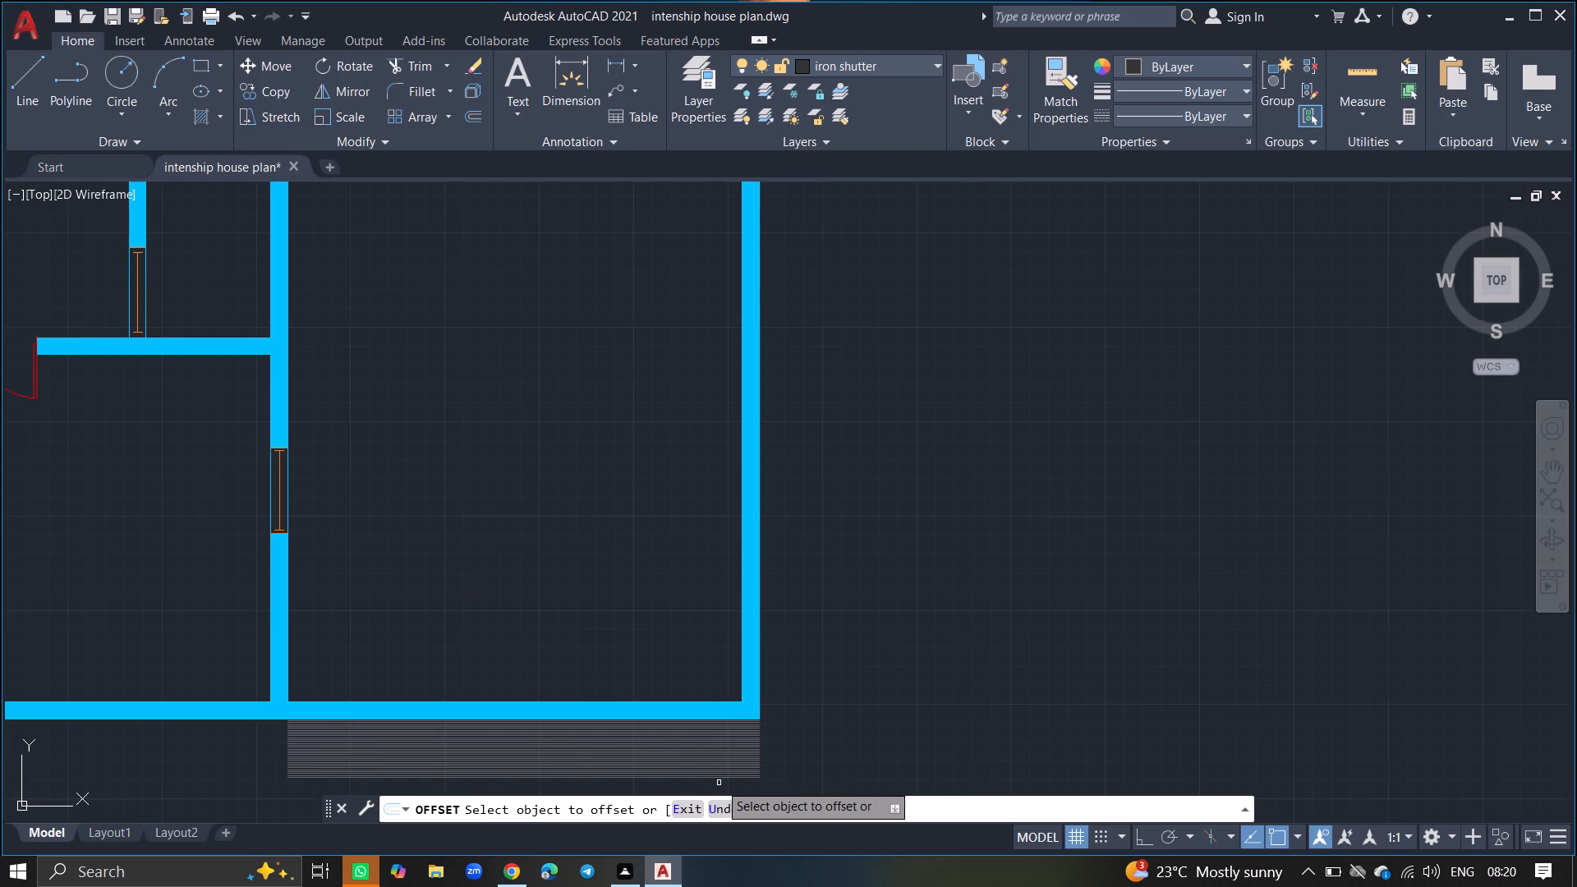
pyautogui.keyDown('ctrl'); pyautogui.scroll(7, 719, 779); pyautogui.keyUp('ctrl')
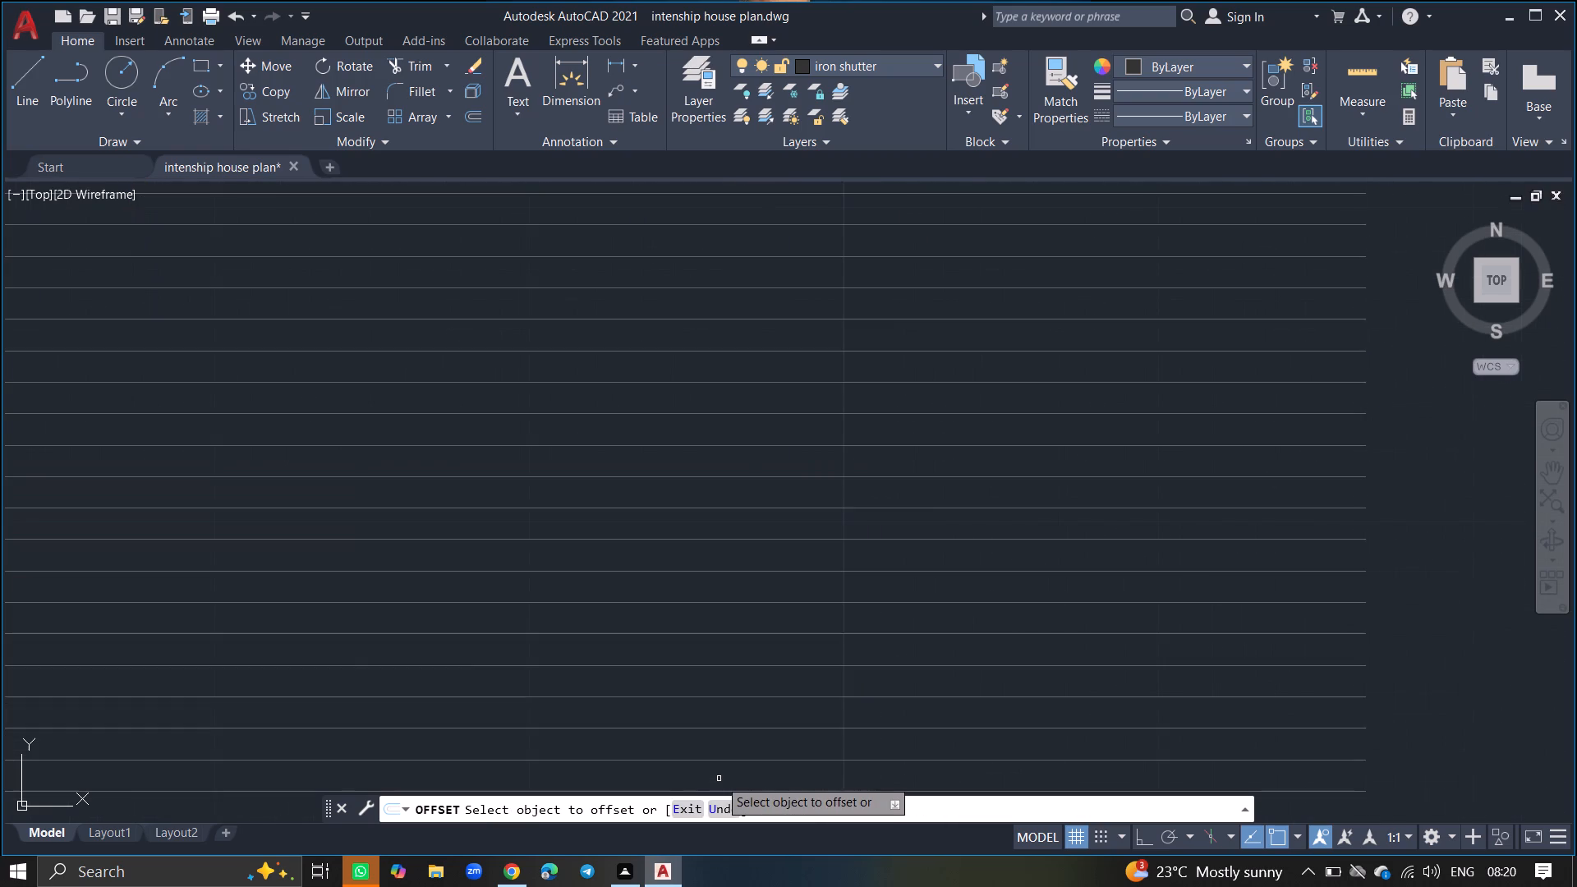
pyautogui.press('Return')
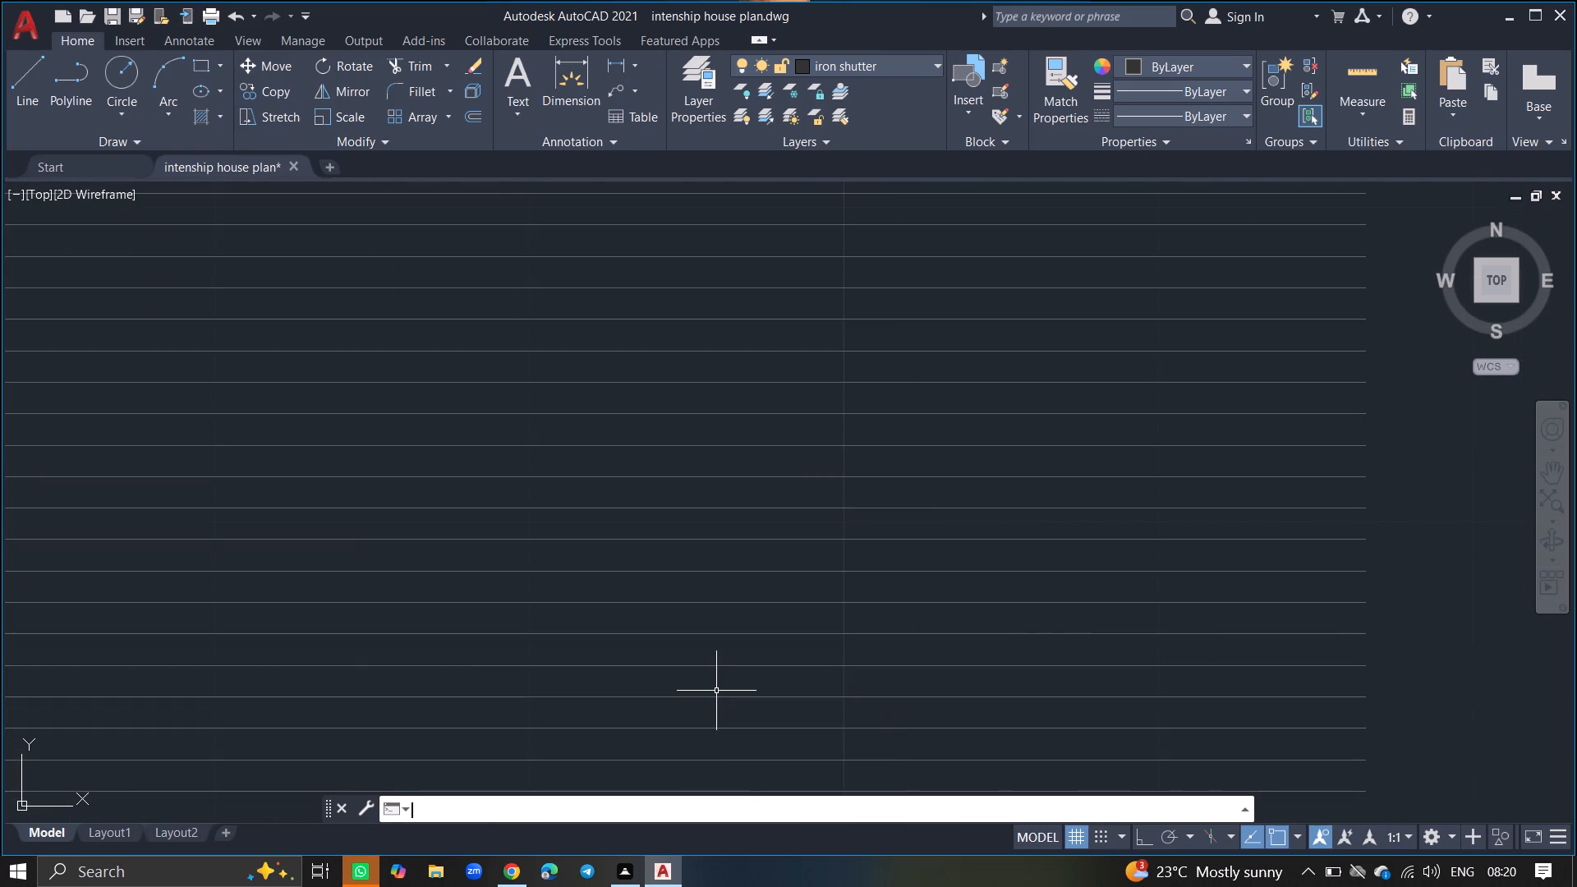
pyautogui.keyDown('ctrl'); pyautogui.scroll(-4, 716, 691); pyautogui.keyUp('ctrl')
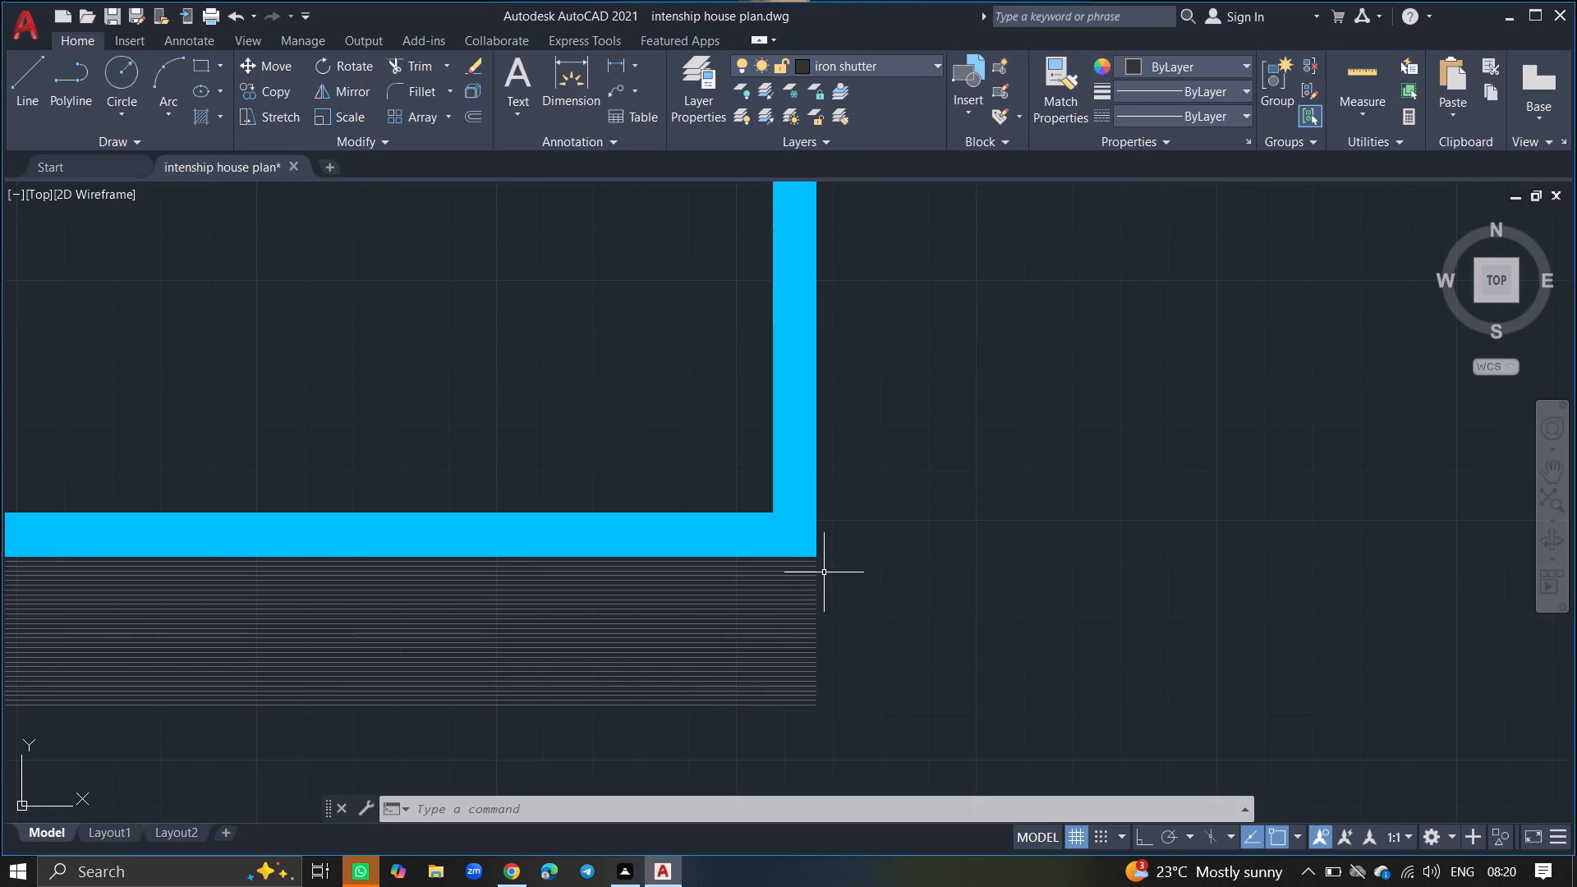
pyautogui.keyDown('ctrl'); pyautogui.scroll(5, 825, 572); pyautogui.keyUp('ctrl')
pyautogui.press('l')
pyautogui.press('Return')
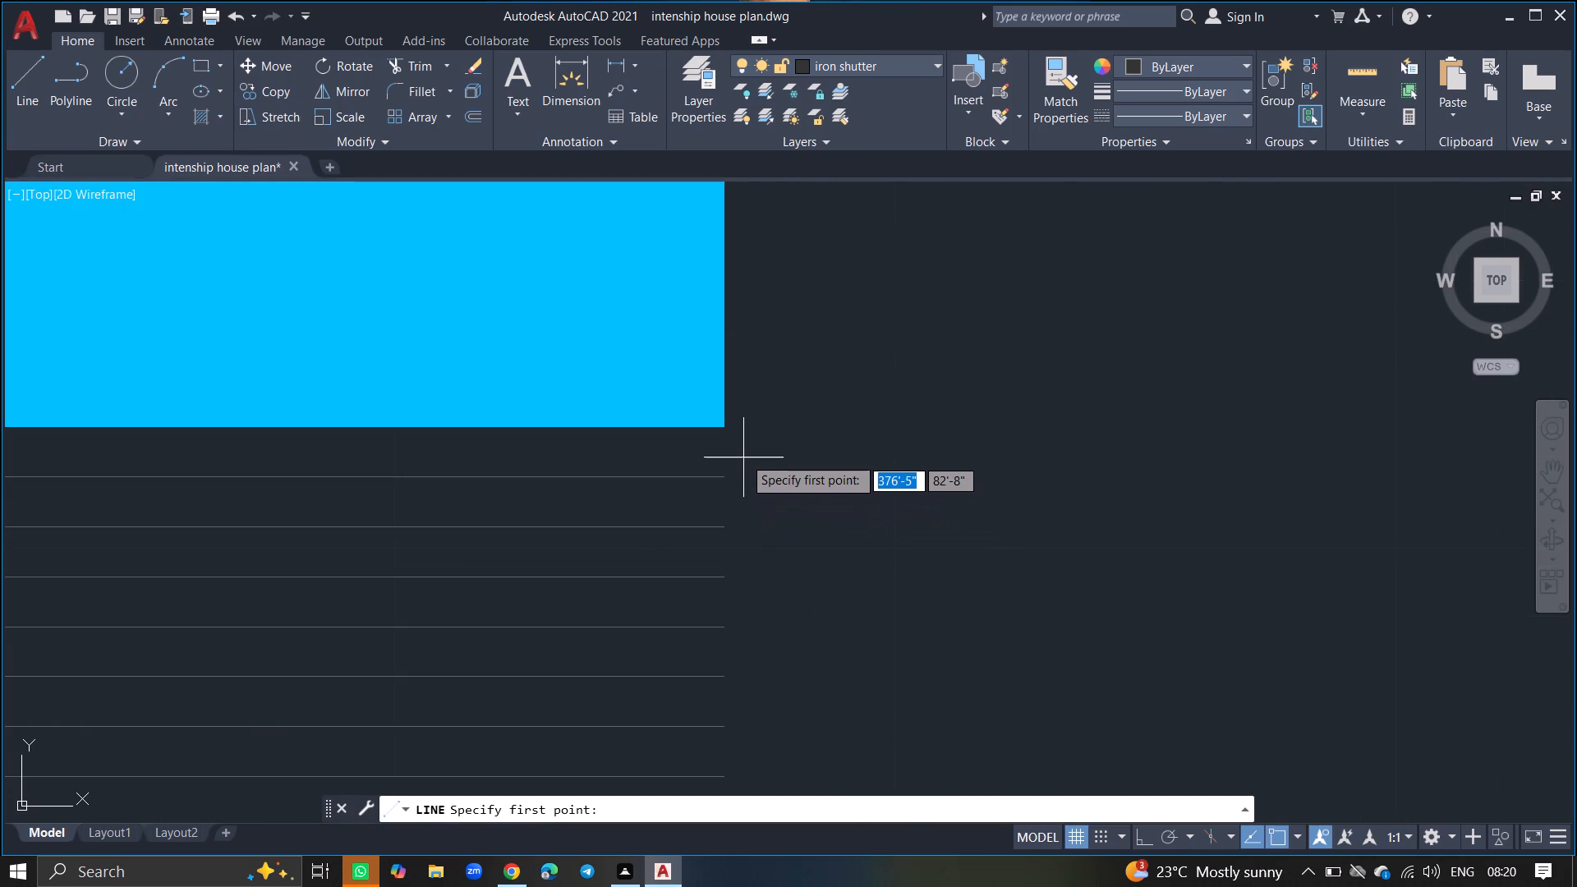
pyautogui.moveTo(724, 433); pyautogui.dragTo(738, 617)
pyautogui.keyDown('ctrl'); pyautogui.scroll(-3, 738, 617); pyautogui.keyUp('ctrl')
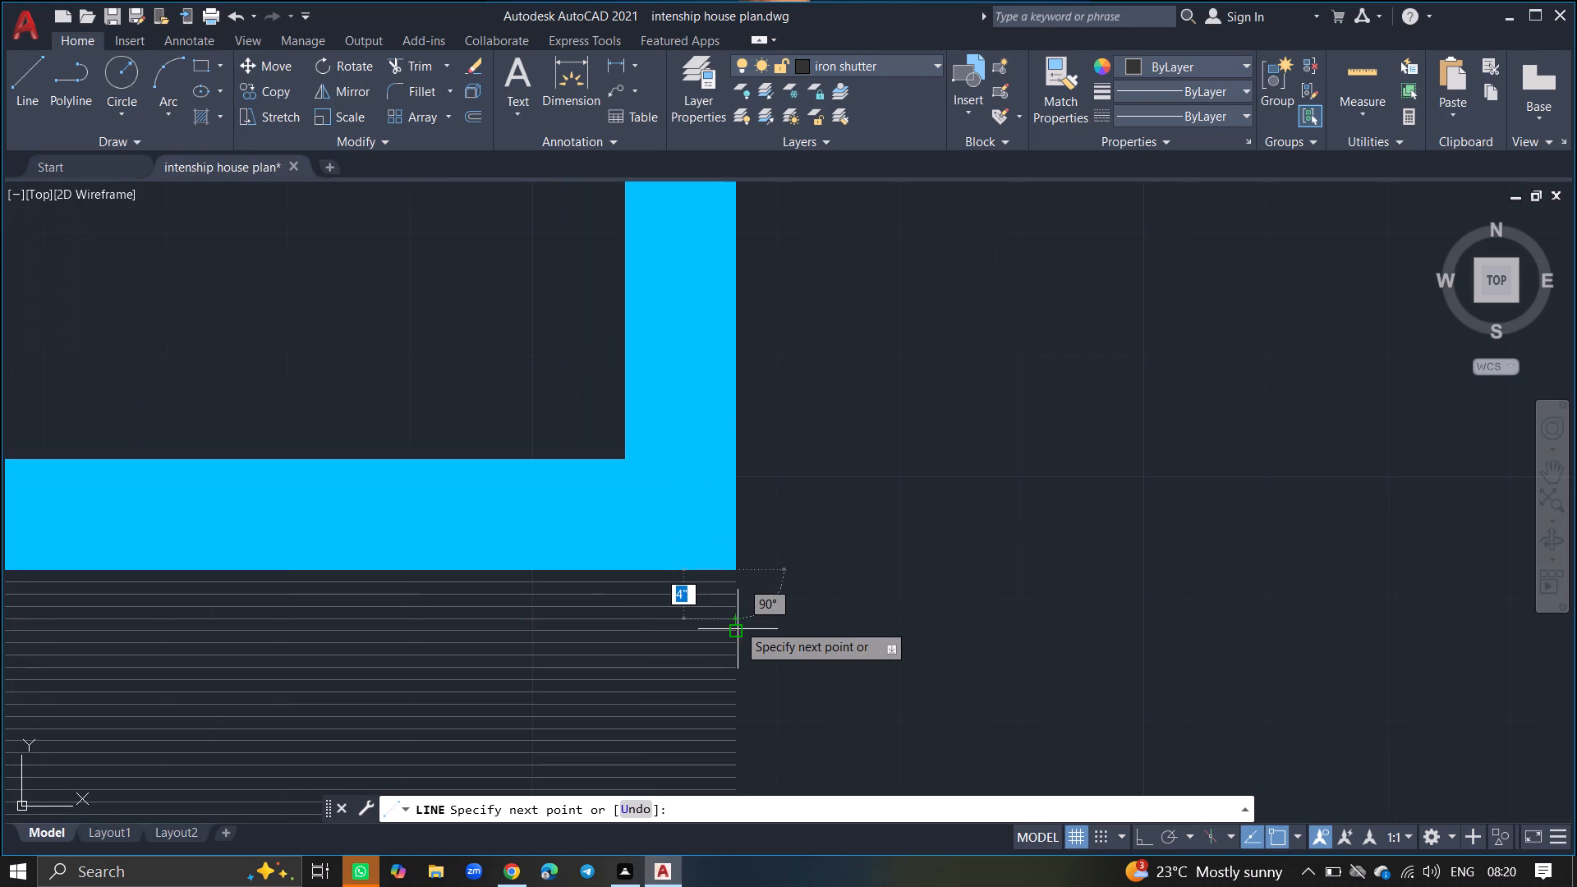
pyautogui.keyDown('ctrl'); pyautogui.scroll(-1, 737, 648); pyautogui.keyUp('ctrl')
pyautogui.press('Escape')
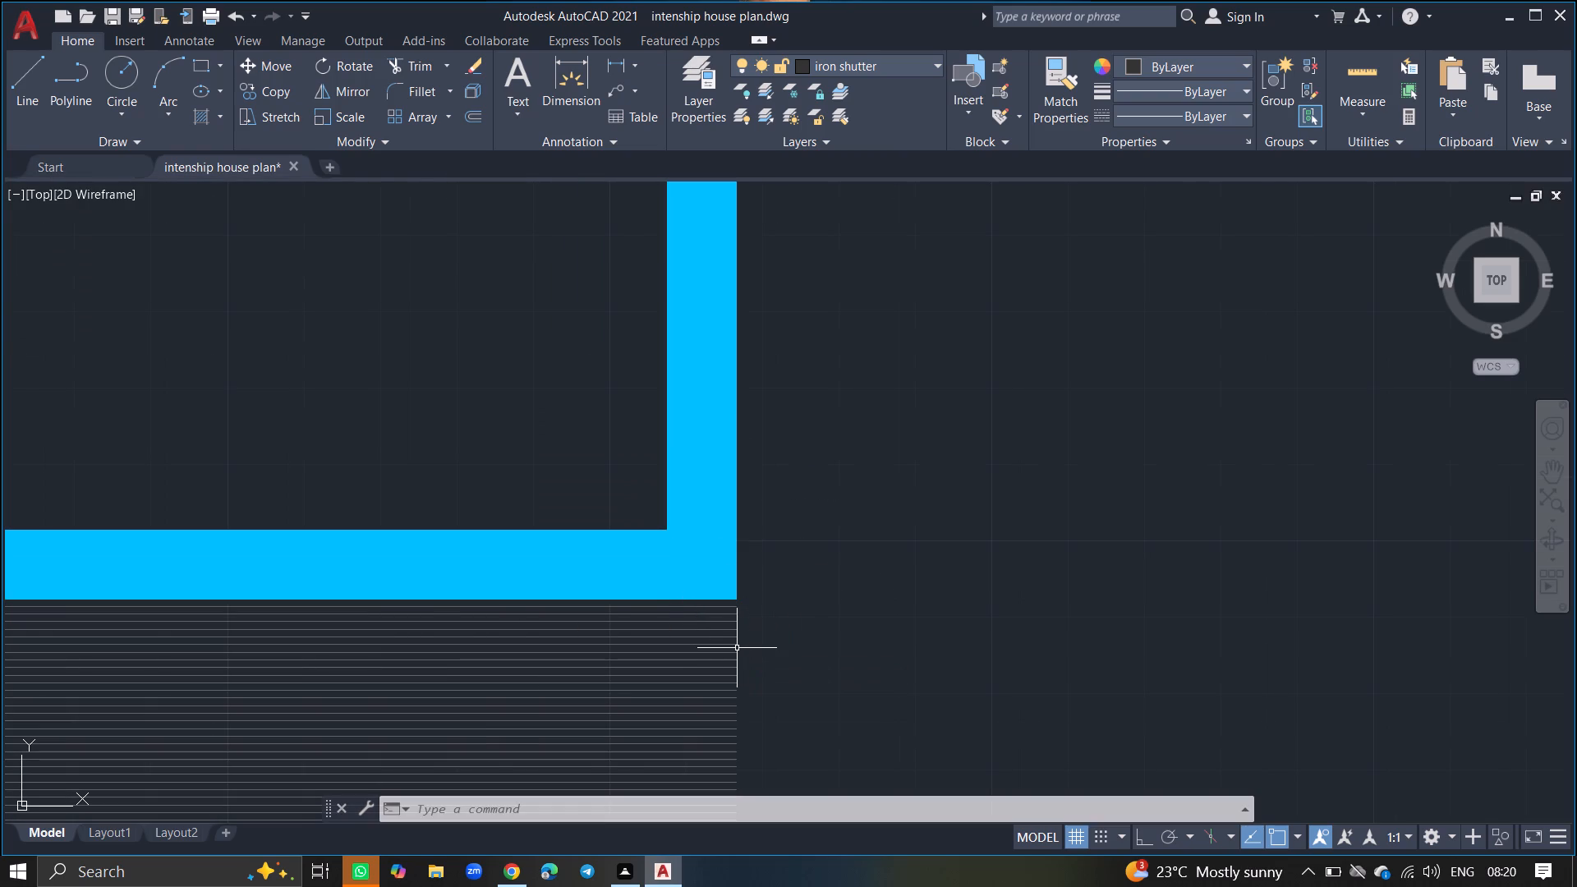
# Extend the outer edge line of the wall's right side downward across the first nine shutter lines.
pyautogui.write('EX')
pyautogui.press('Return')
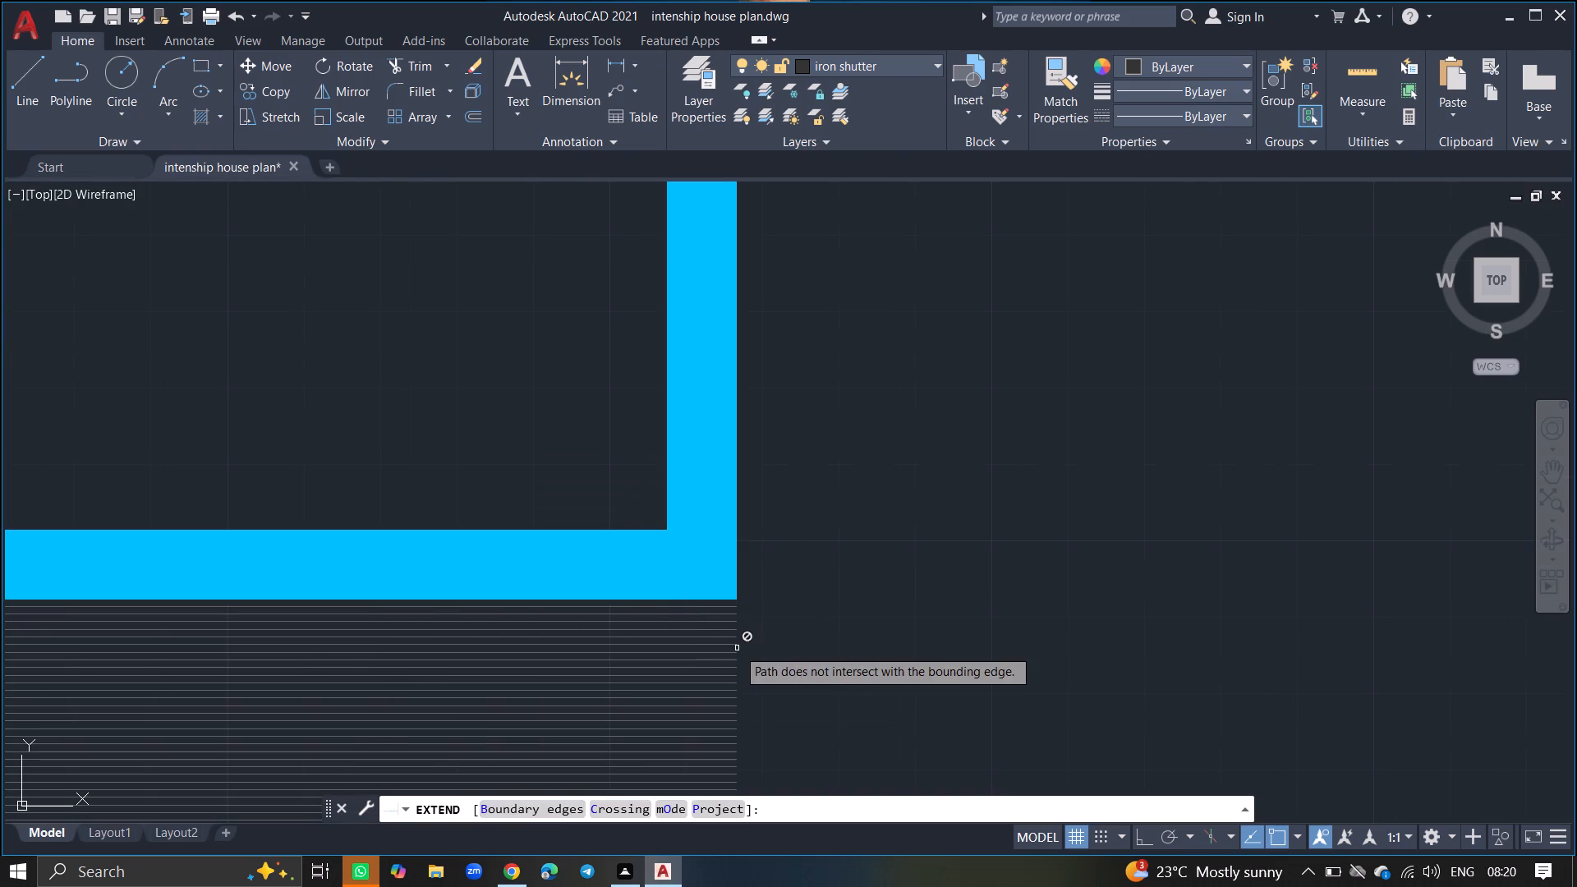
pyautogui.keyDown('ctrl'); pyautogui.scroll(5, 737, 648); pyautogui.keyUp('ctrl')
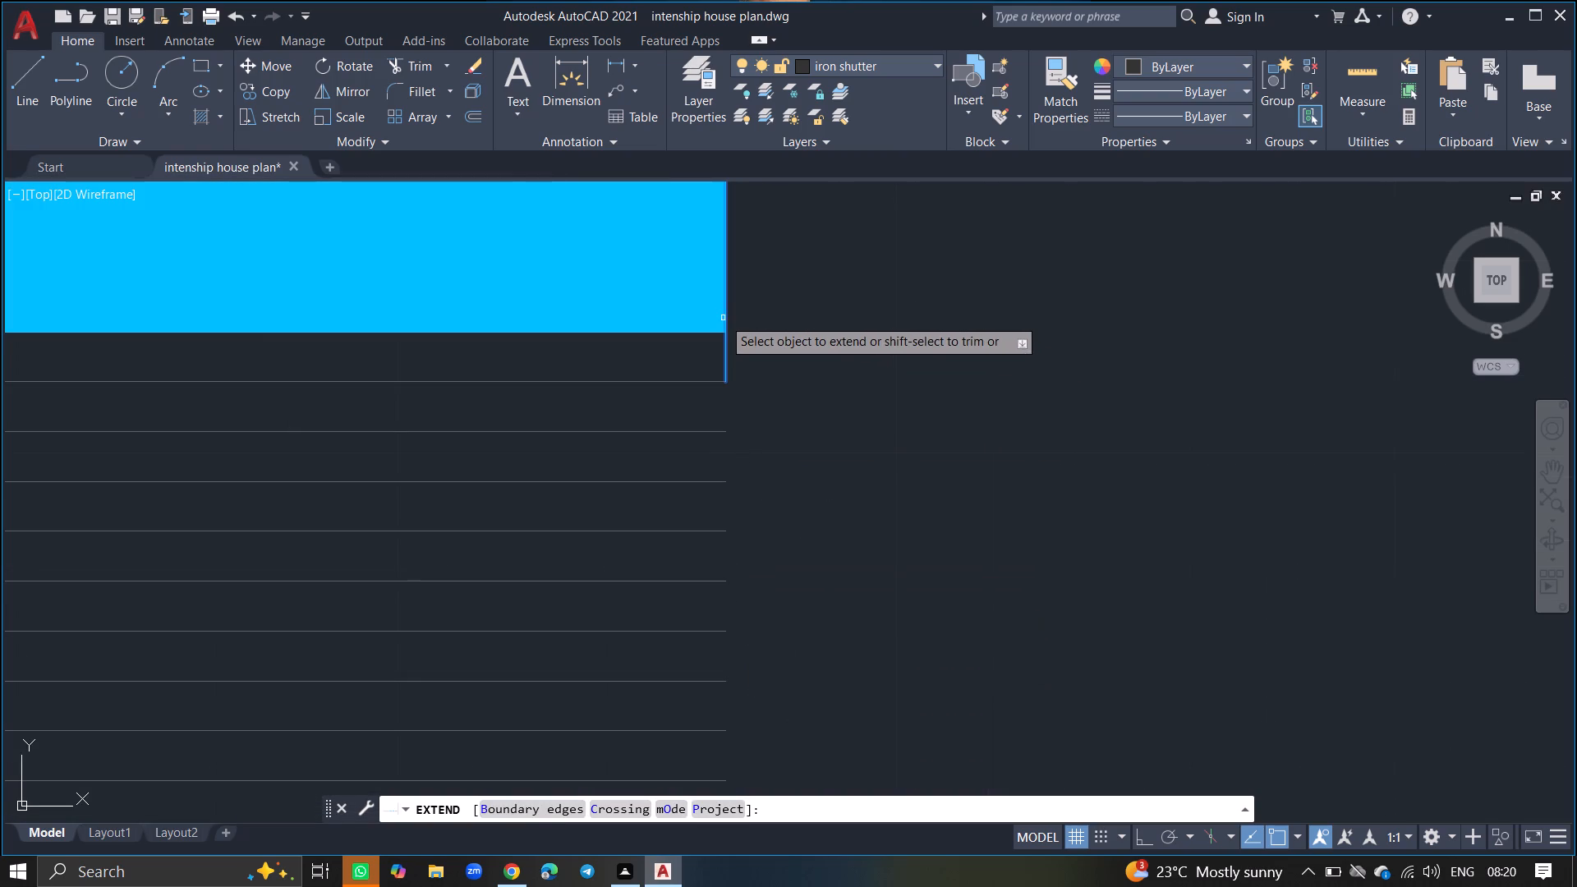
pyautogui.click(723, 318)
pyautogui.click(727, 322)
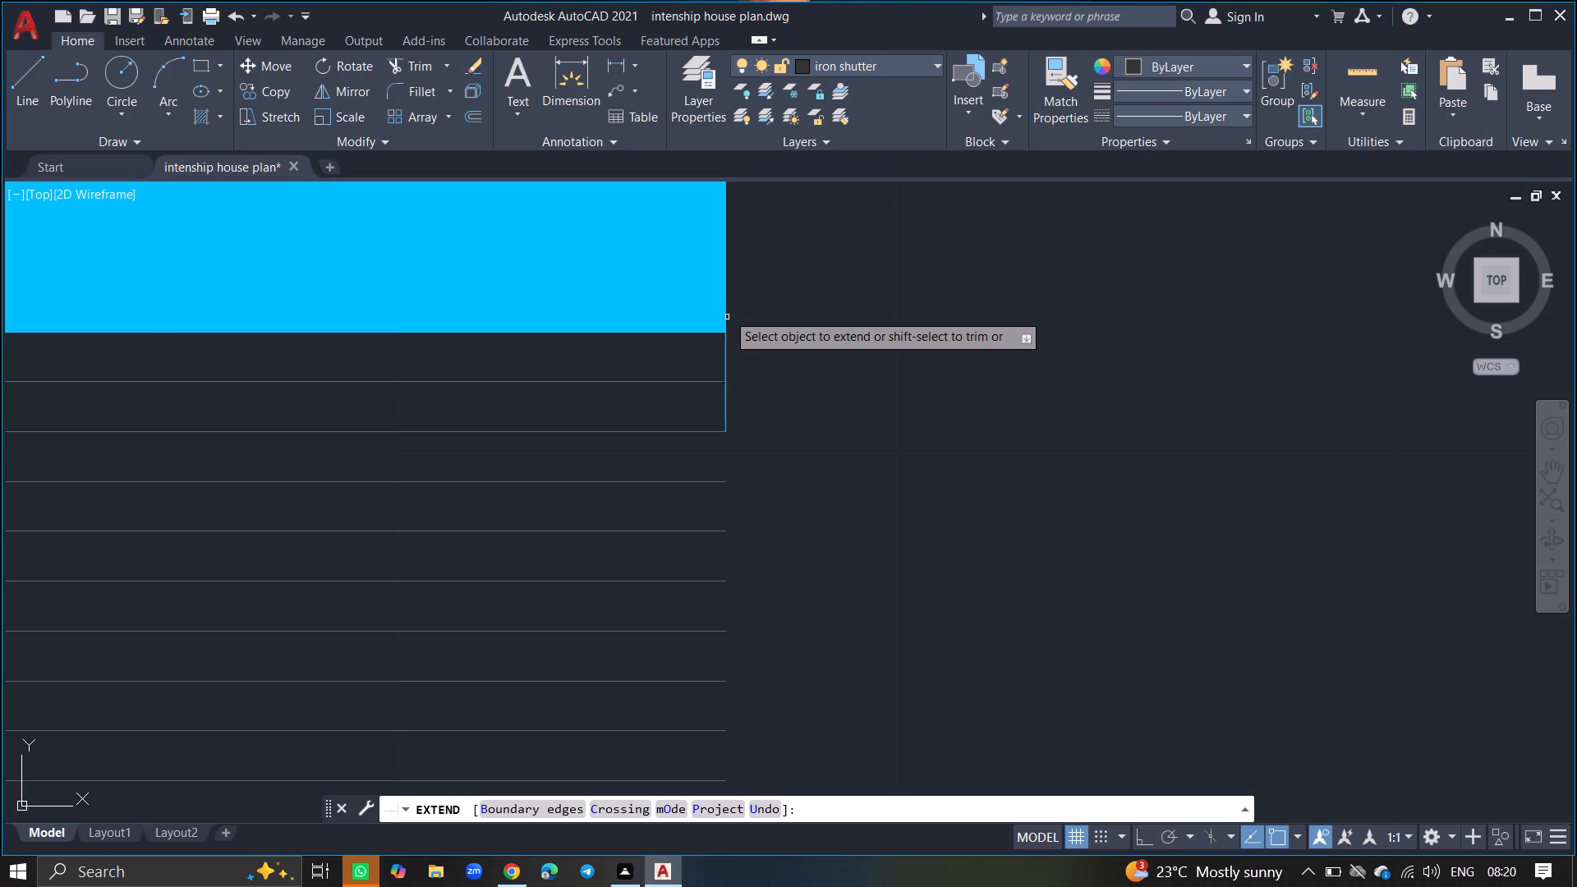
pyautogui.click(727, 307)
pyautogui.click(727, 288)
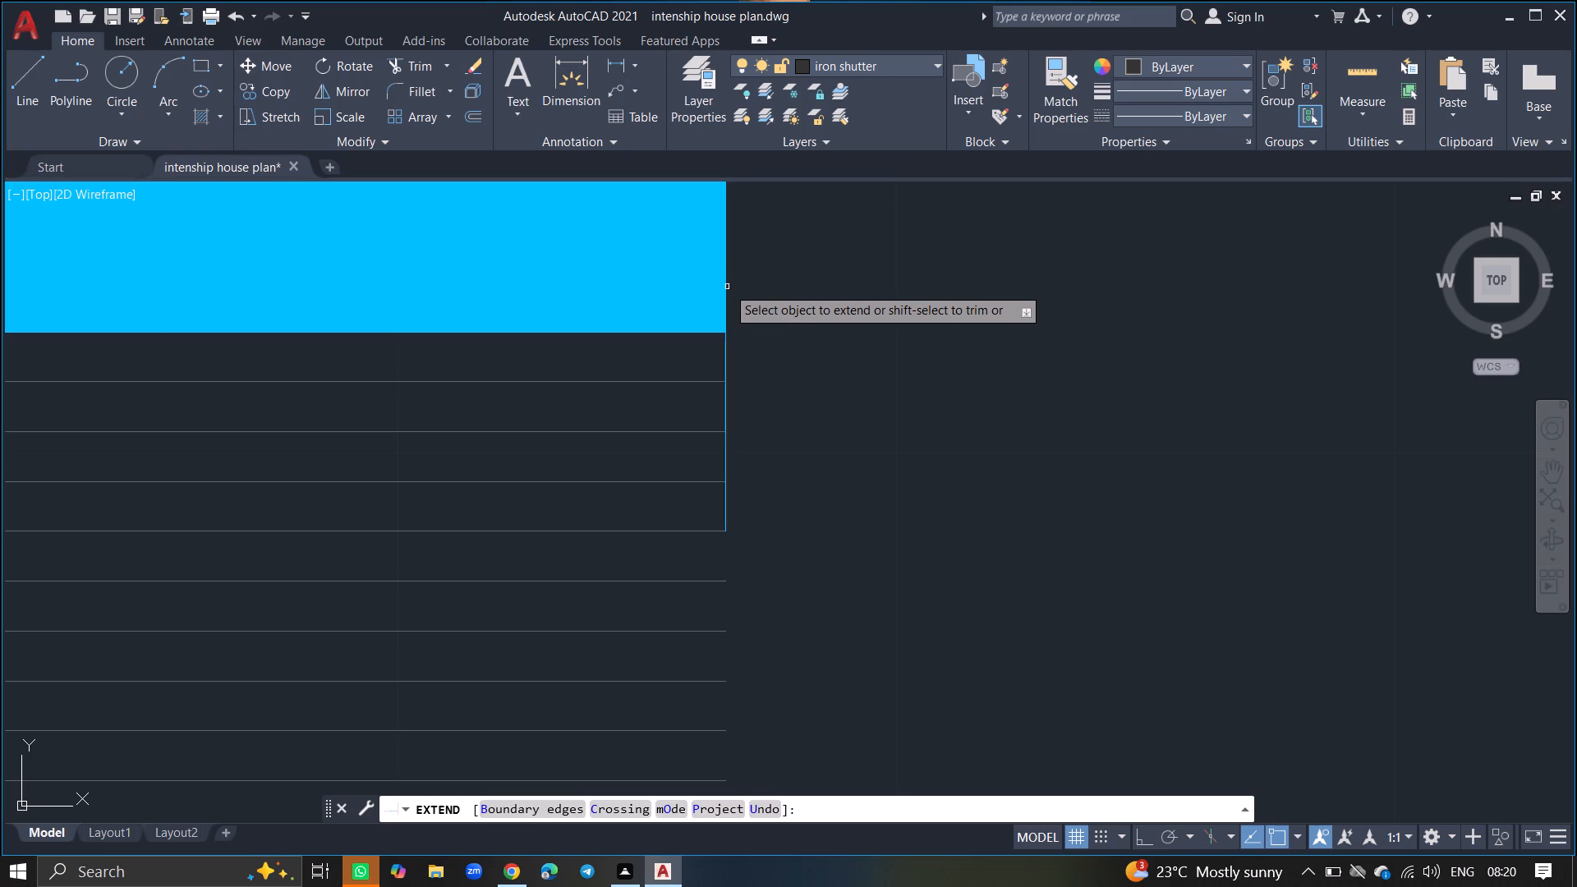
pyautogui.click(727, 269)
pyautogui.click(726, 257)
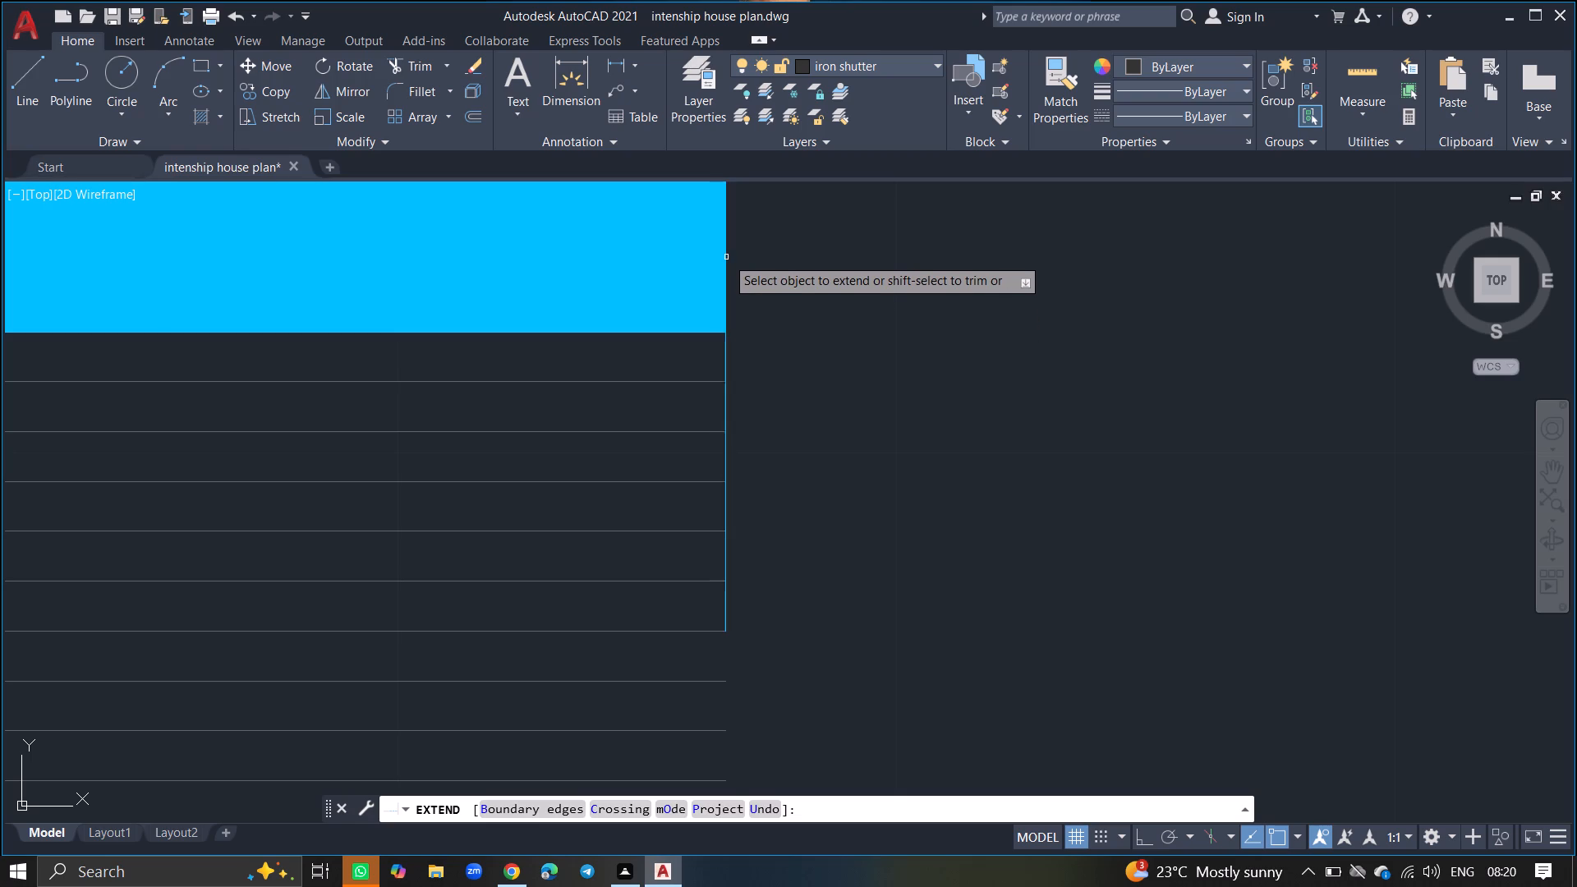
pyautogui.click(725, 243)
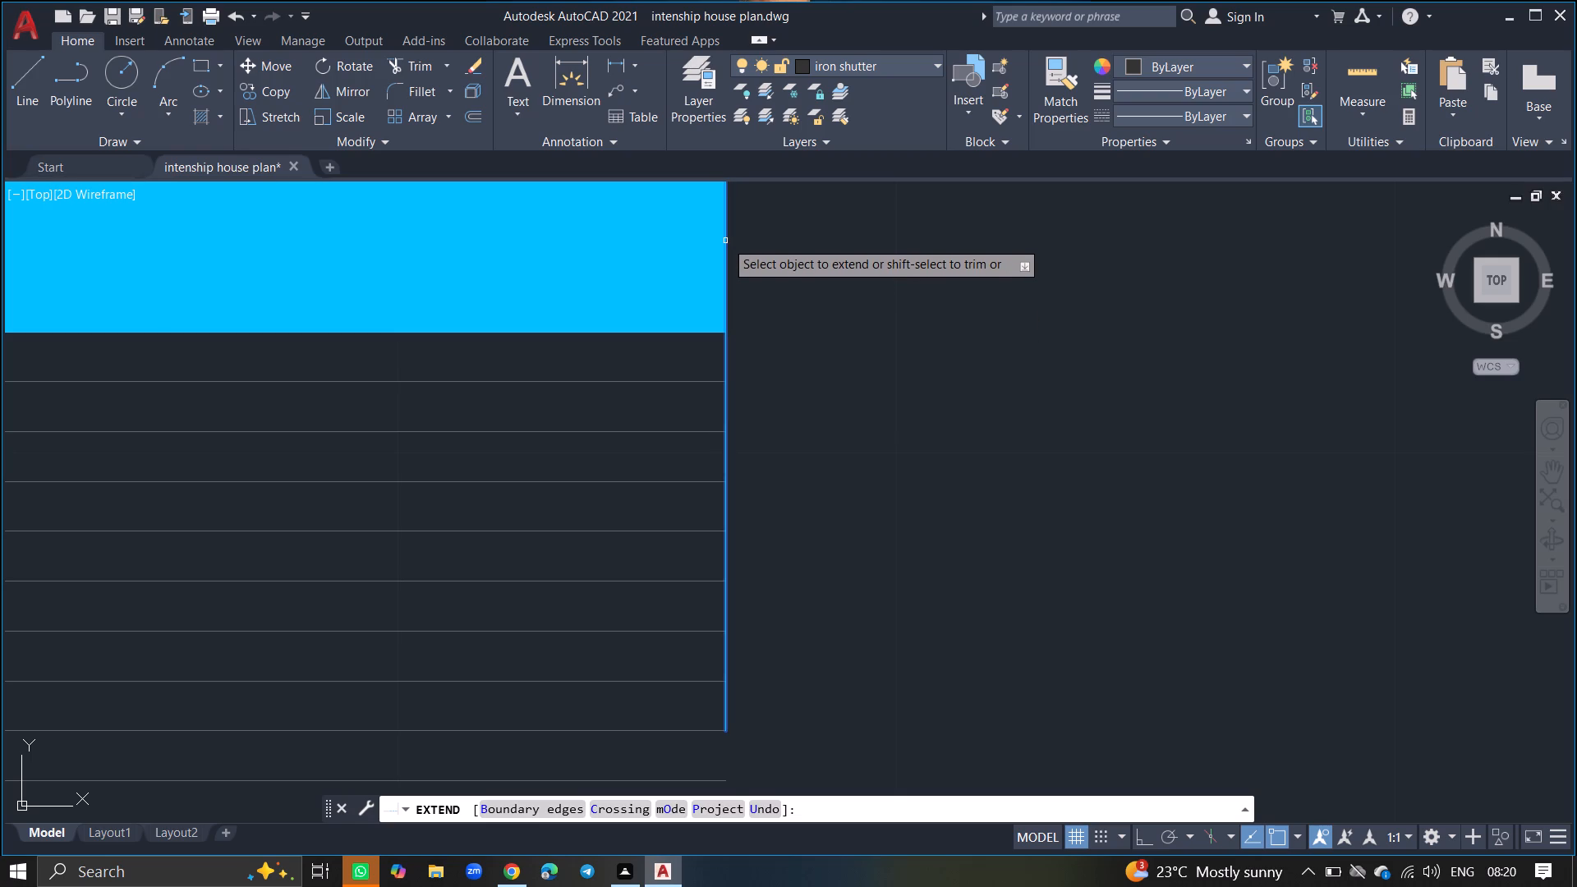
pyautogui.click(725, 241)
pyautogui.click(725, 232)
# Continue extending the wall's outer edge line downward to about the middle of the shutter lines.
pyautogui.keyDown('ctrl'); pyautogui.scroll(-3, 725, 232); pyautogui.keyUp('ctrl')
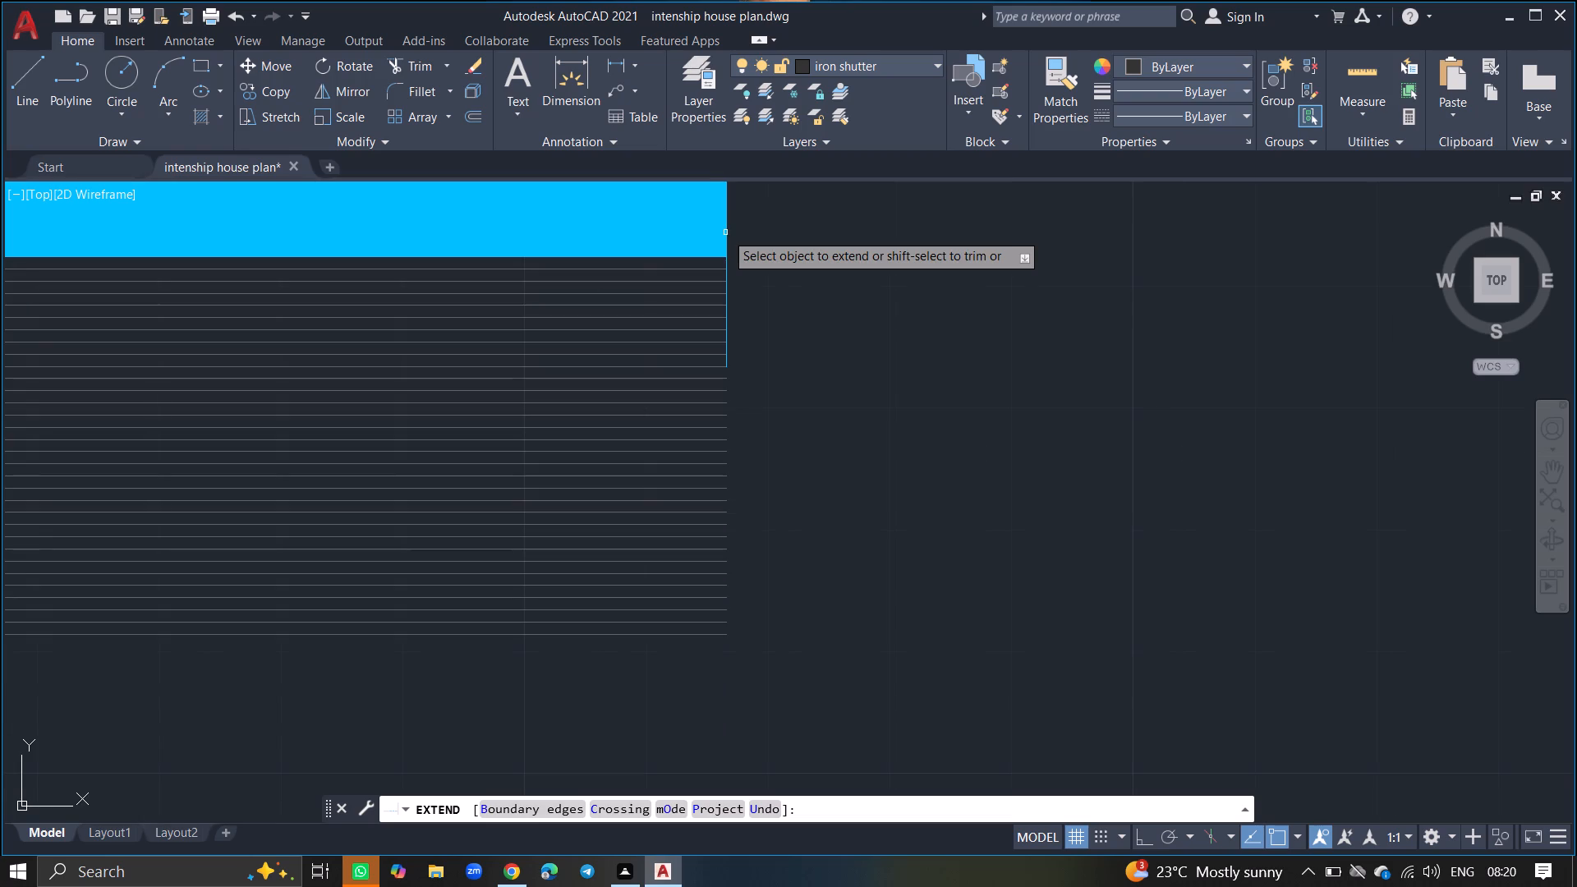
pyautogui.click(729, 270)
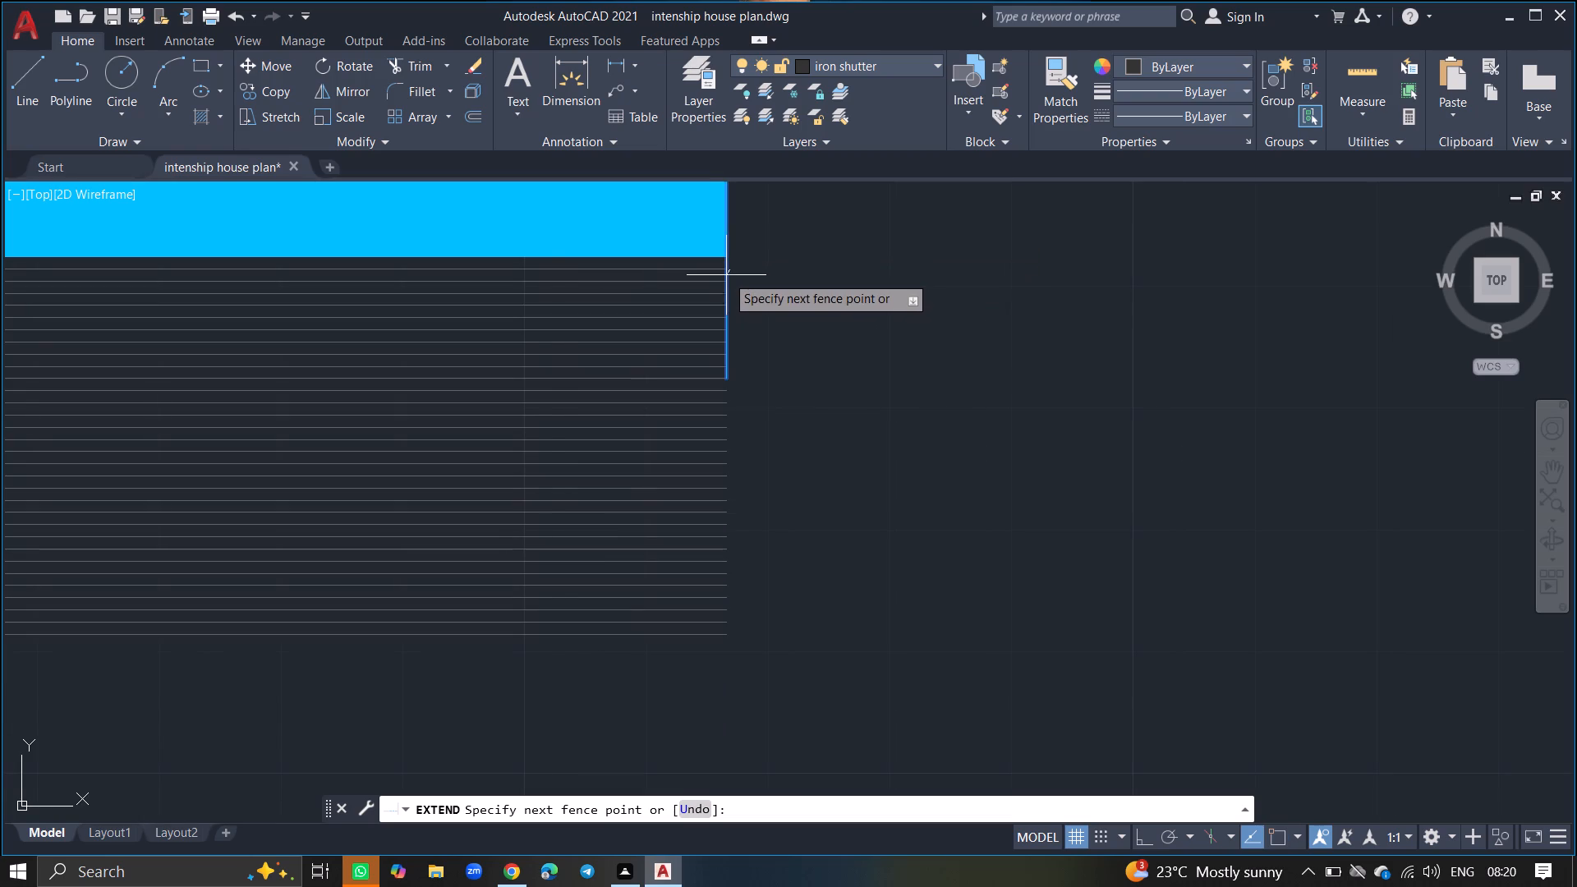
pyautogui.click(724, 276)
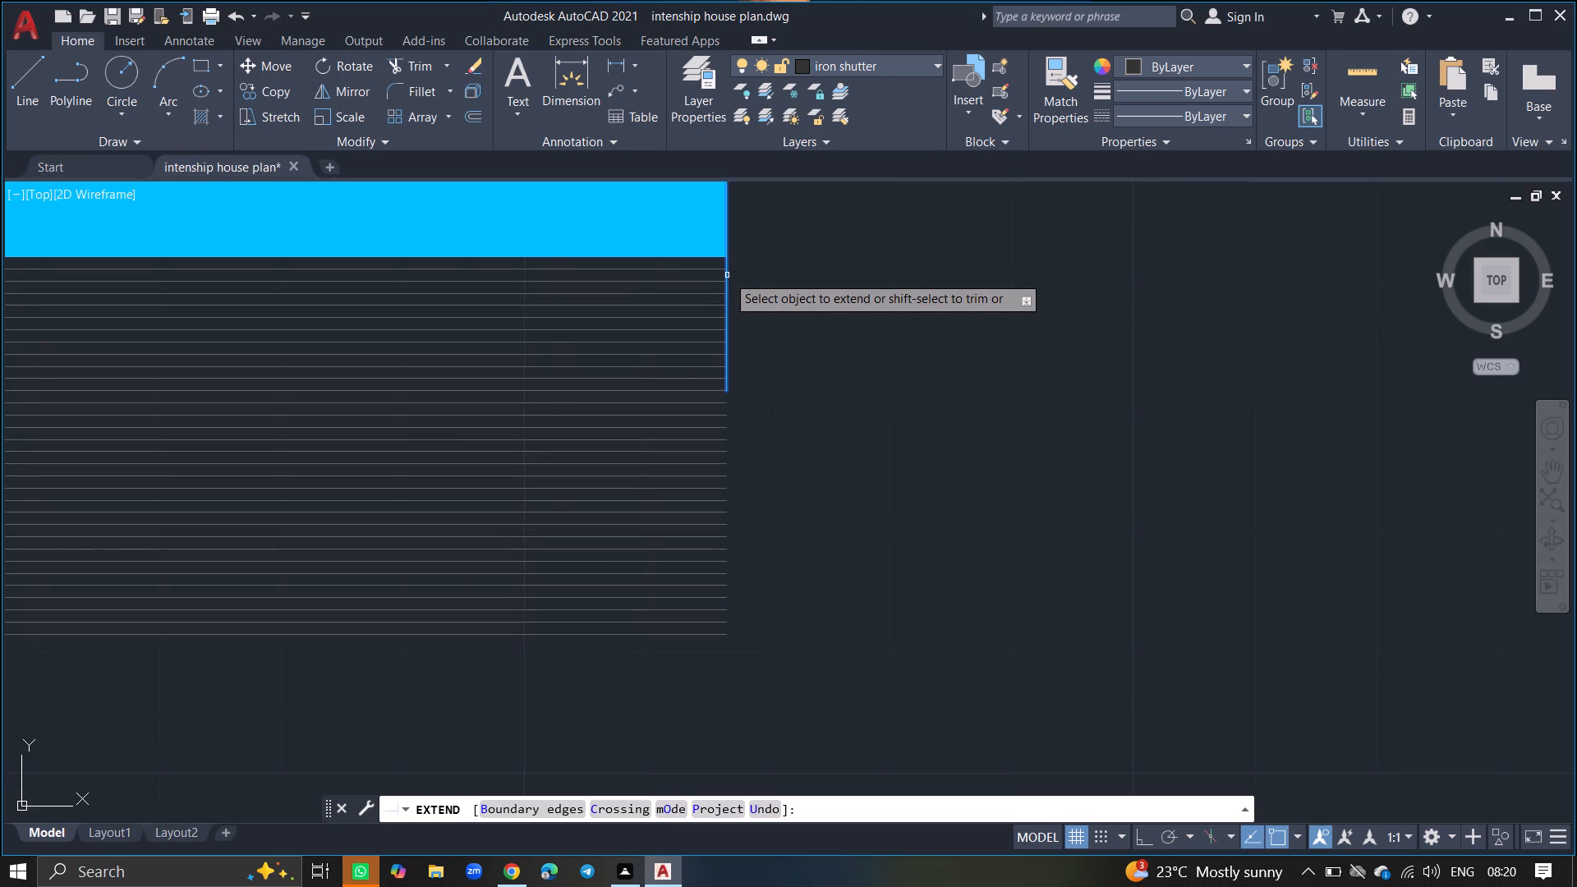
pyautogui.click(727, 275)
pyautogui.click(727, 265)
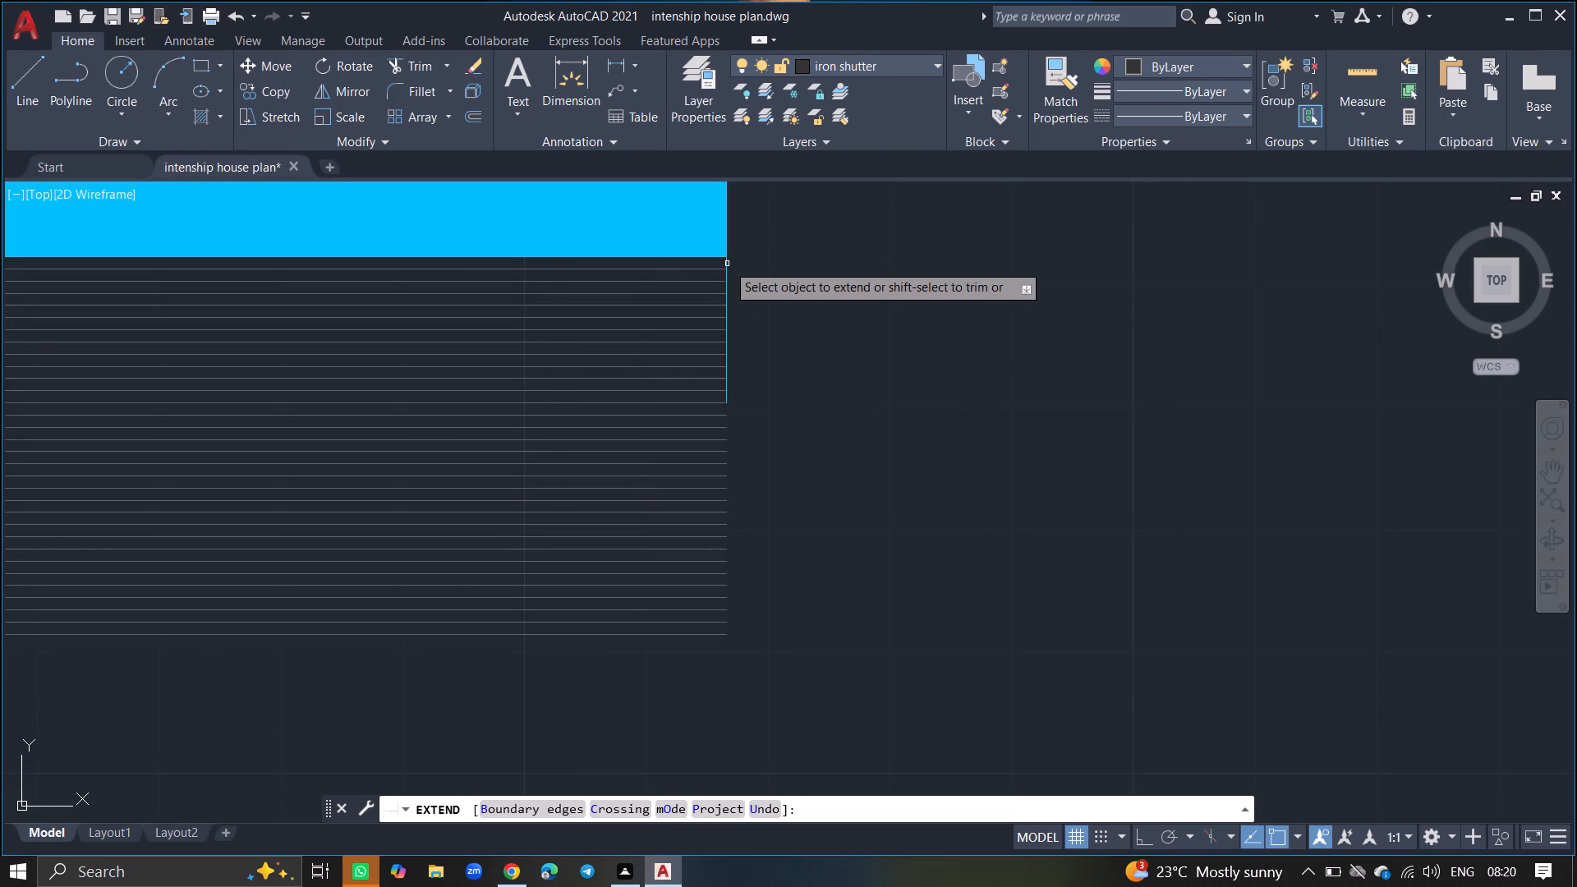
pyautogui.click(727, 261)
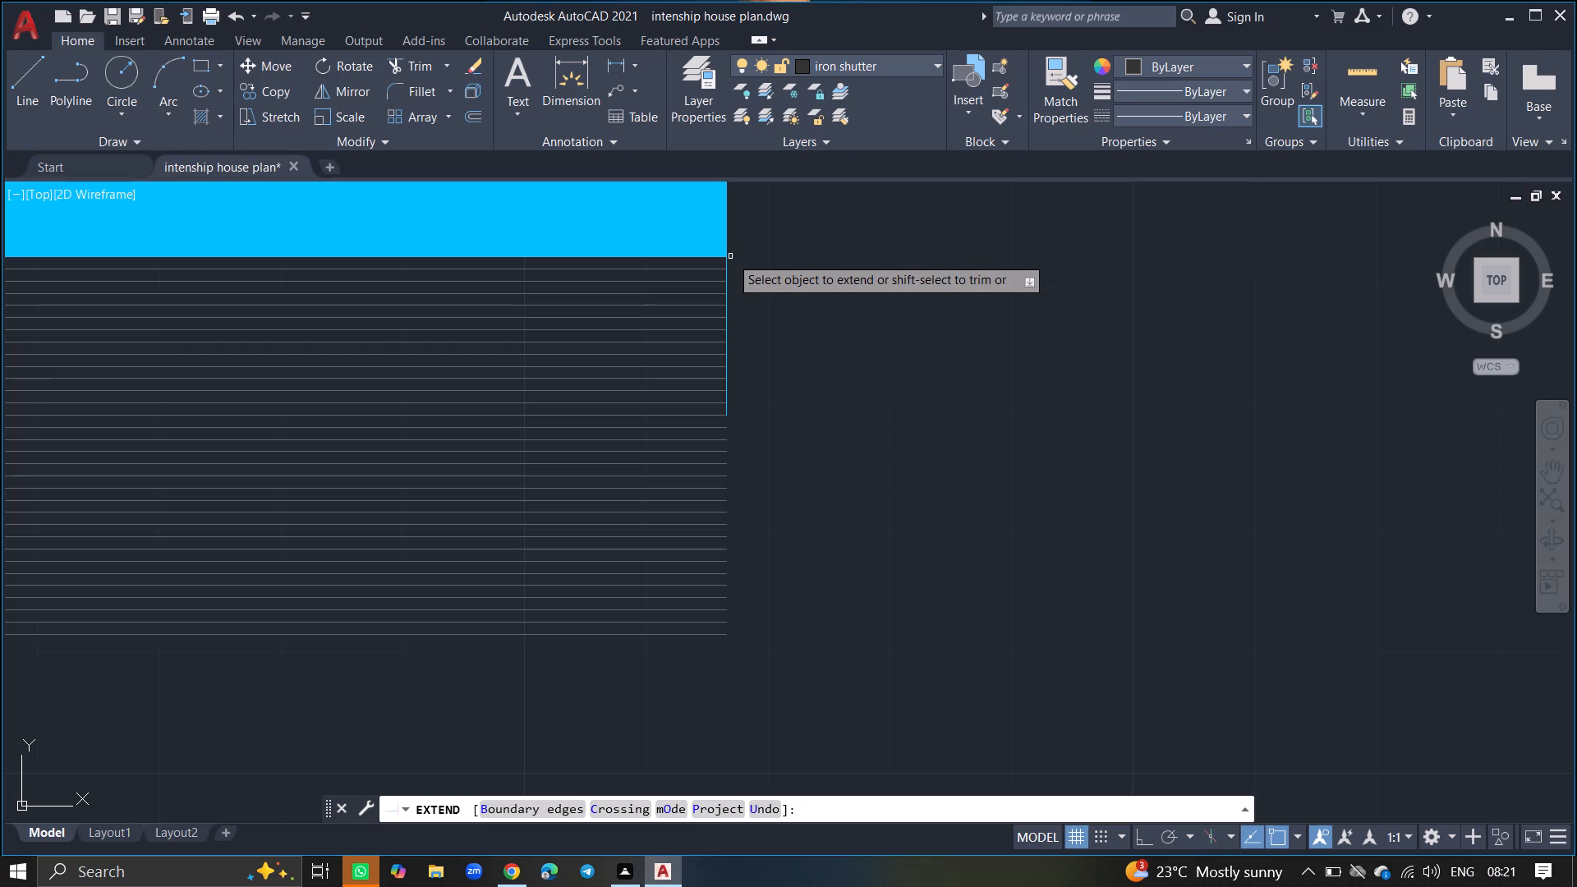
pyautogui.click(724, 250)
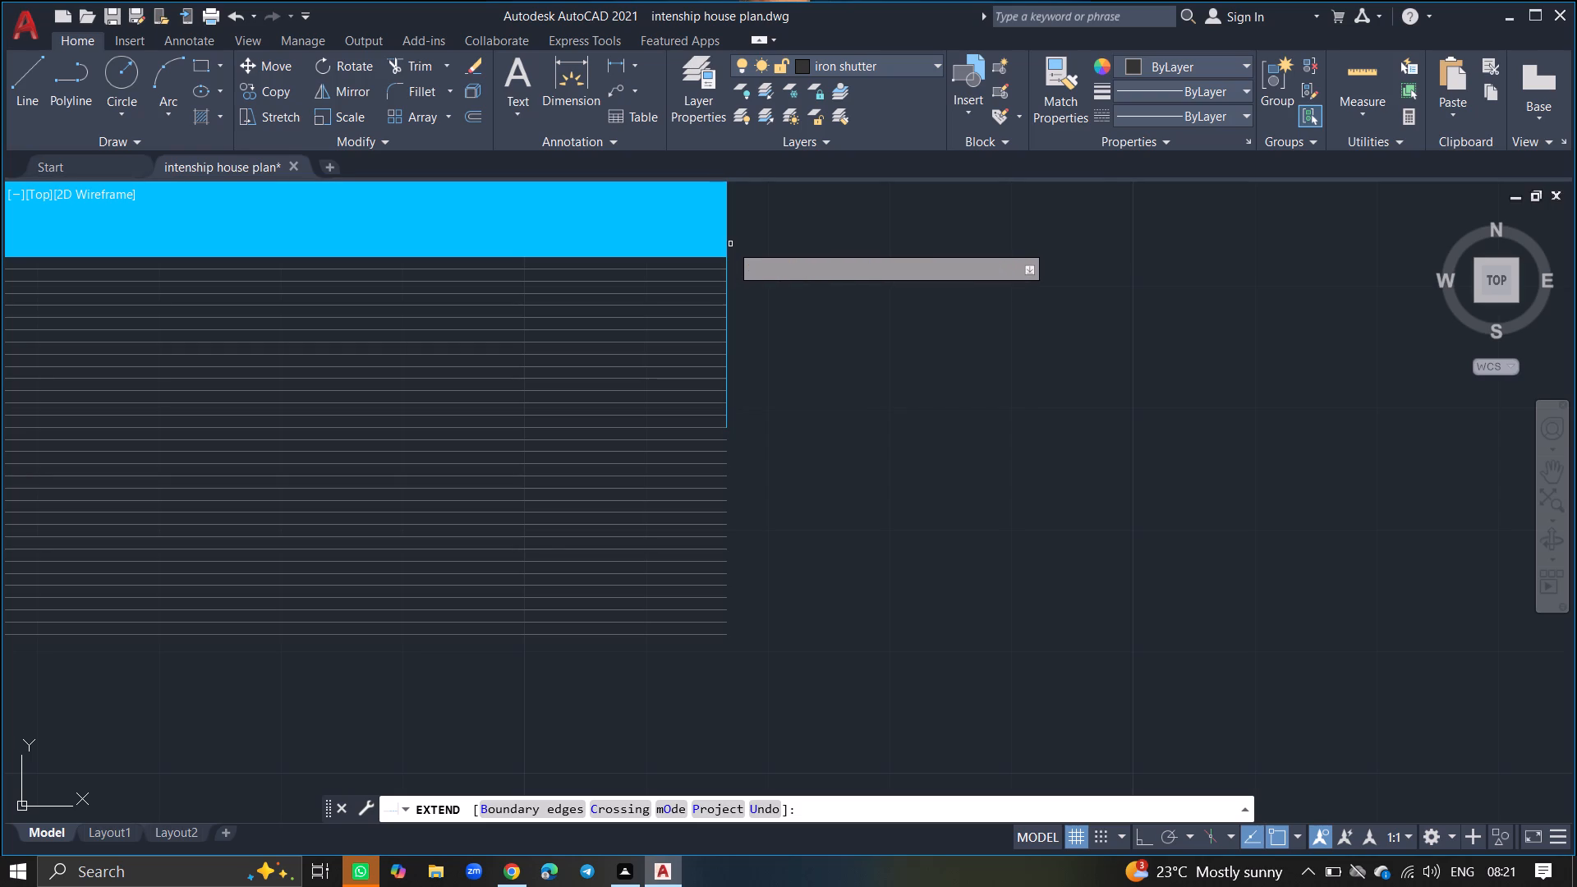
pyautogui.click(730, 244)
pyautogui.click(720, 243)
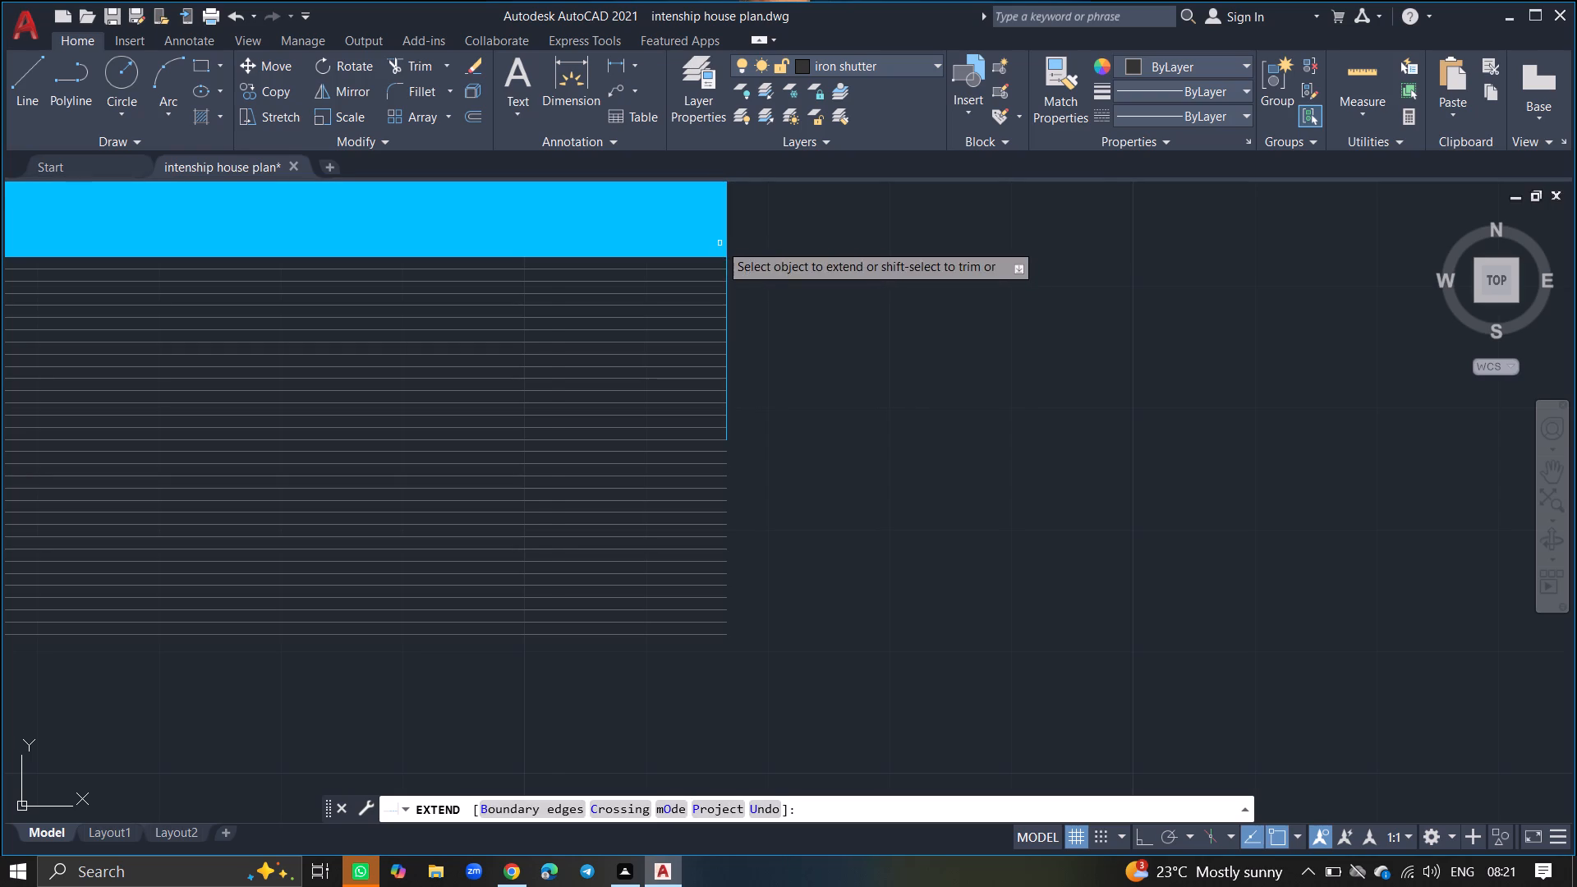
pyautogui.click(724, 243)
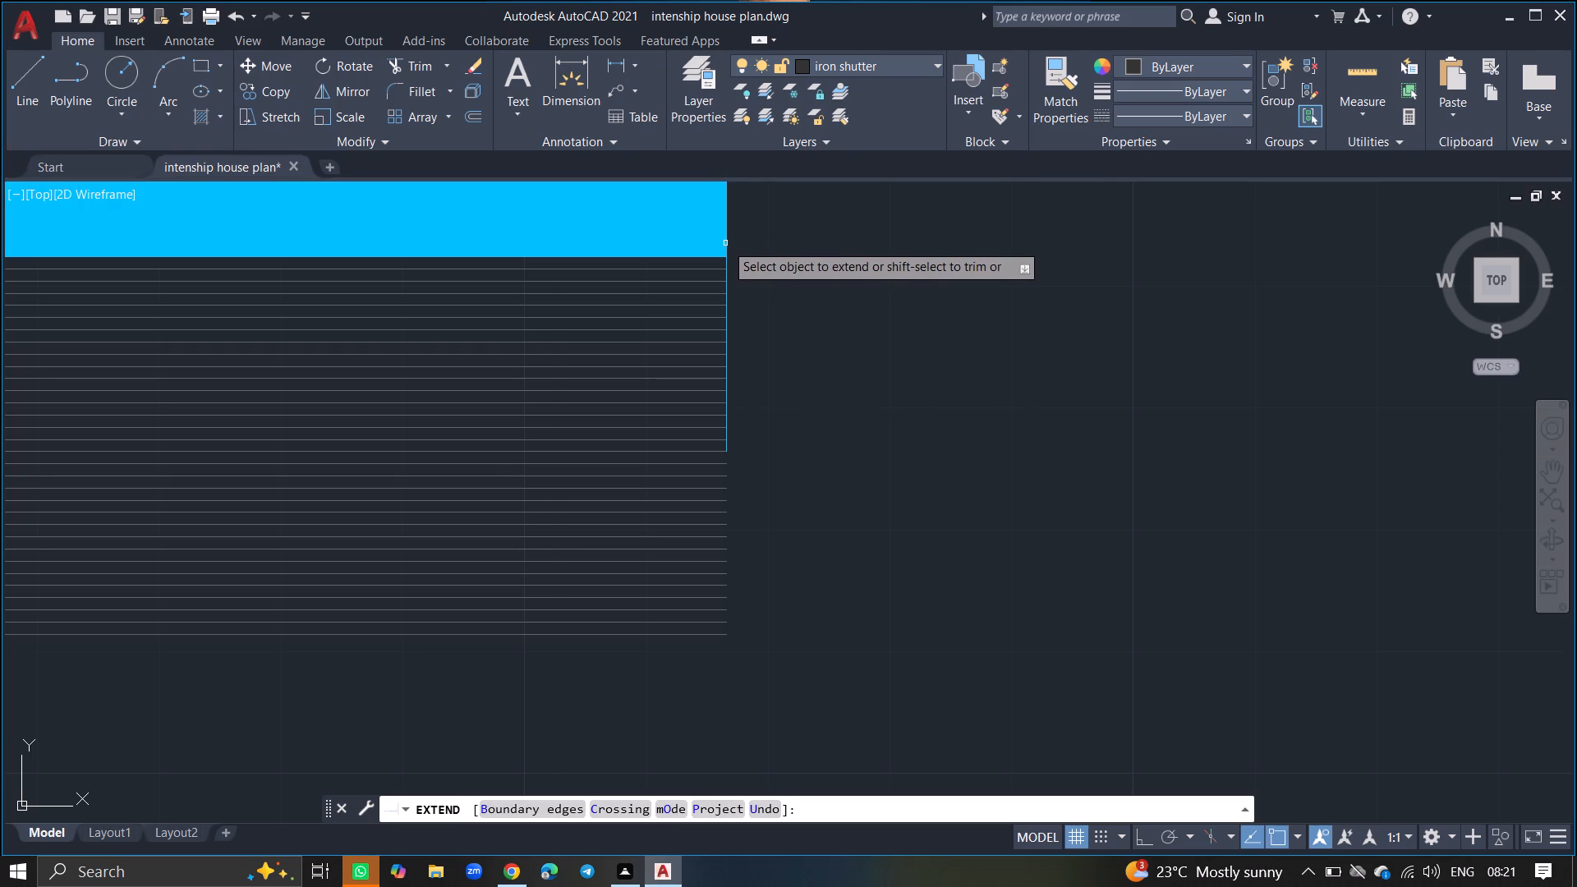
# Extend the wall's outer edge line the rest of the way to the lowest shutter line and finish the Extend command.
pyautogui.click(726, 243)
pyautogui.click(726, 243)
pyautogui.click(726, 243)
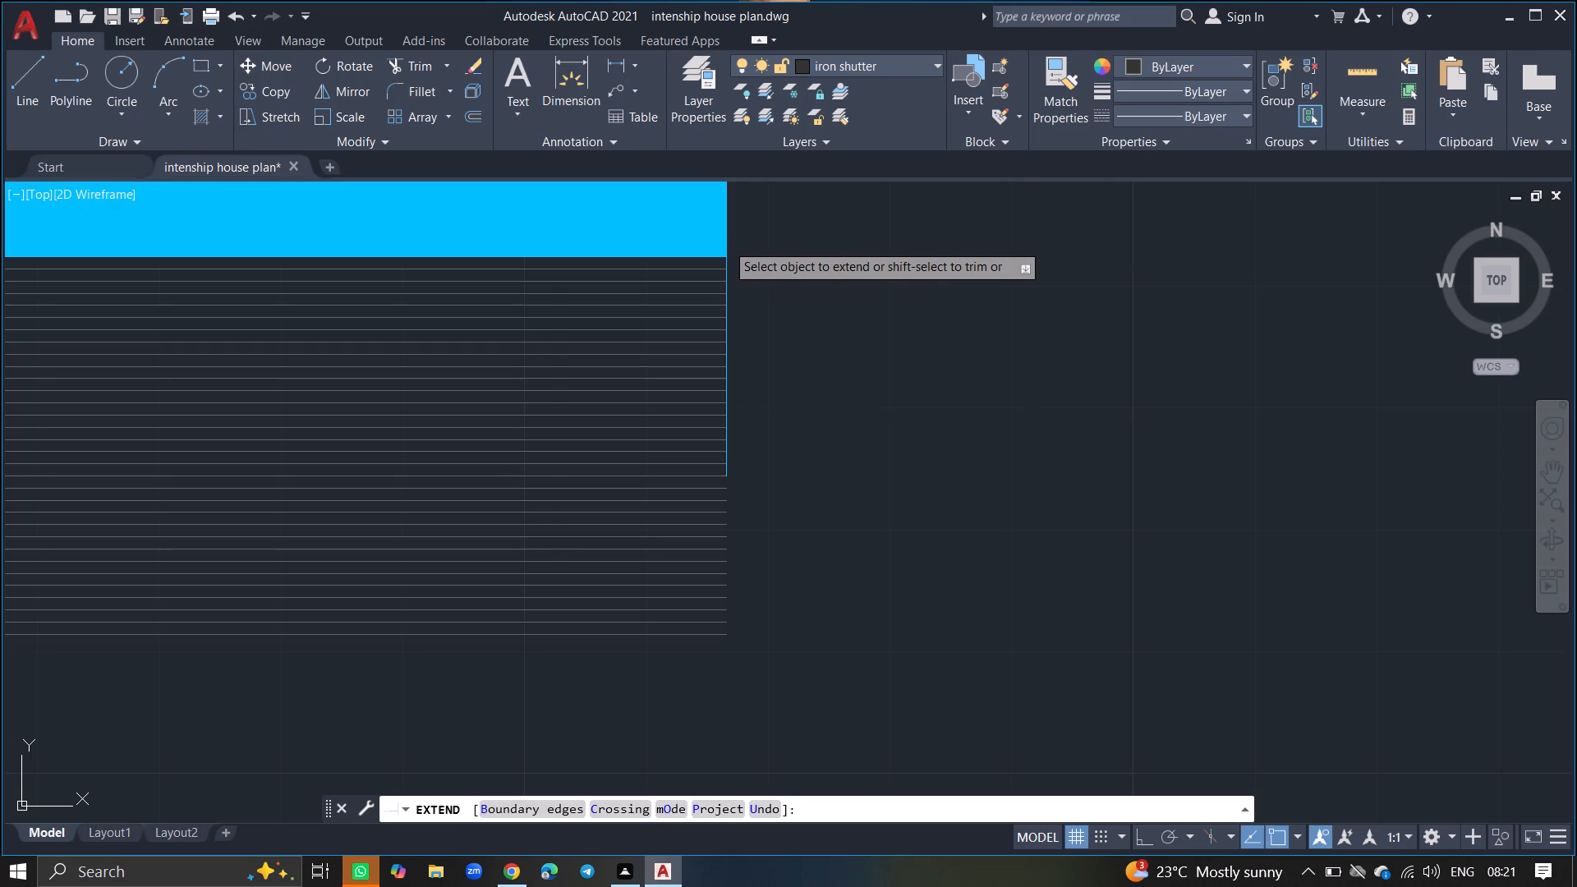
pyautogui.click(726, 243)
pyautogui.tripleClick(726, 243)
pyautogui.tripleClick(726, 243)
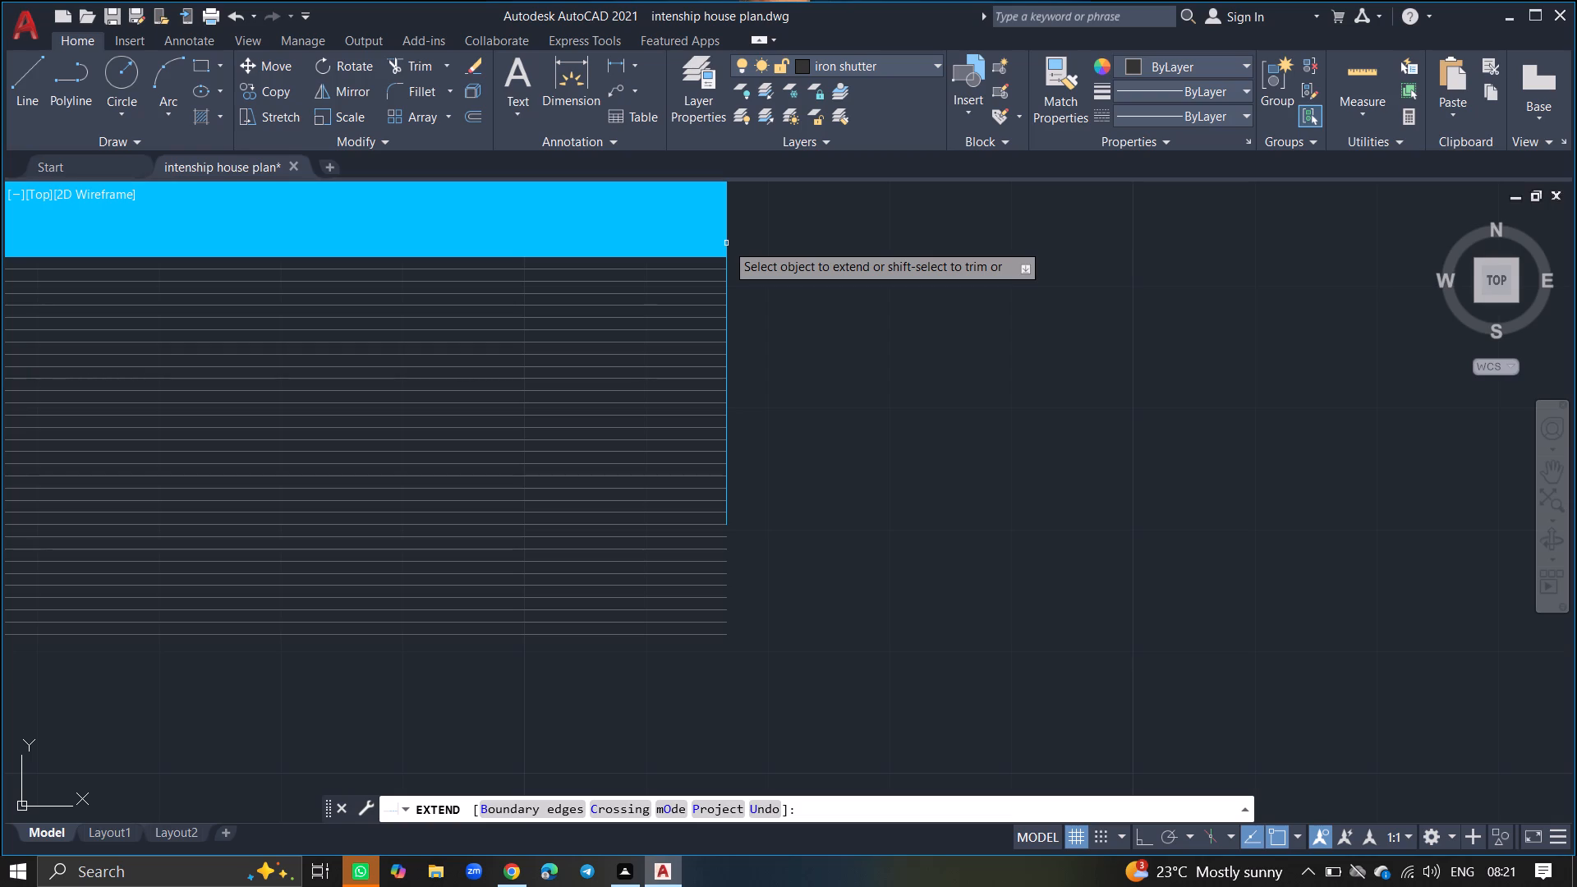
pyautogui.tripleClick(726, 243)
pyautogui.tripleClick(726, 243)
pyautogui.tripleClick(726, 243)
pyautogui.tripleClick(726, 243)
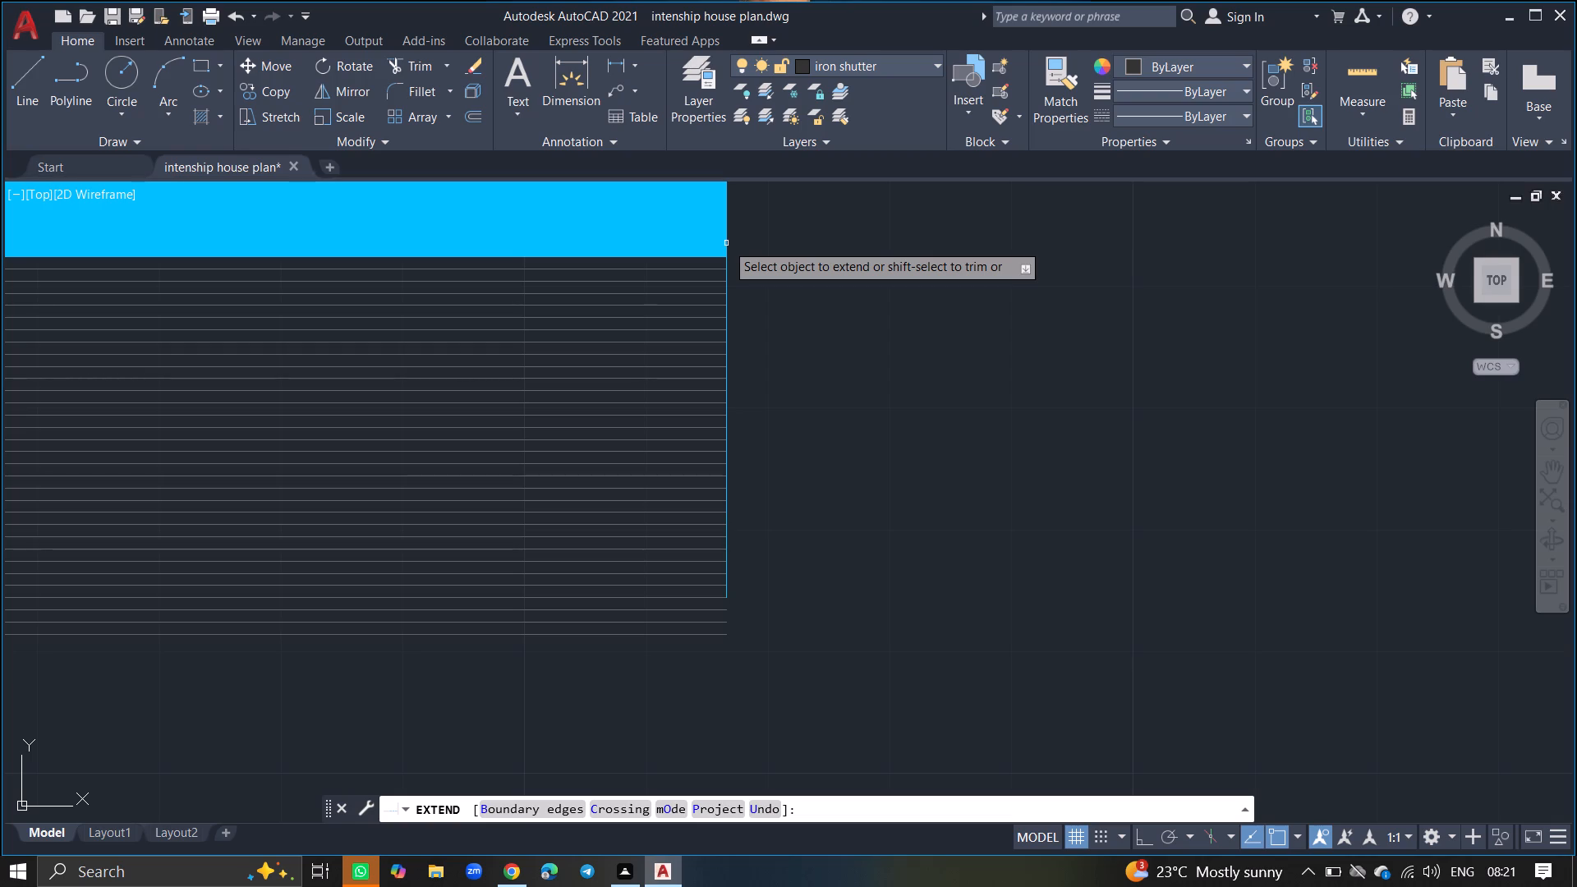
pyautogui.tripleClick(726, 243)
pyautogui.tripleClick(726, 243)
pyautogui.press('Return')
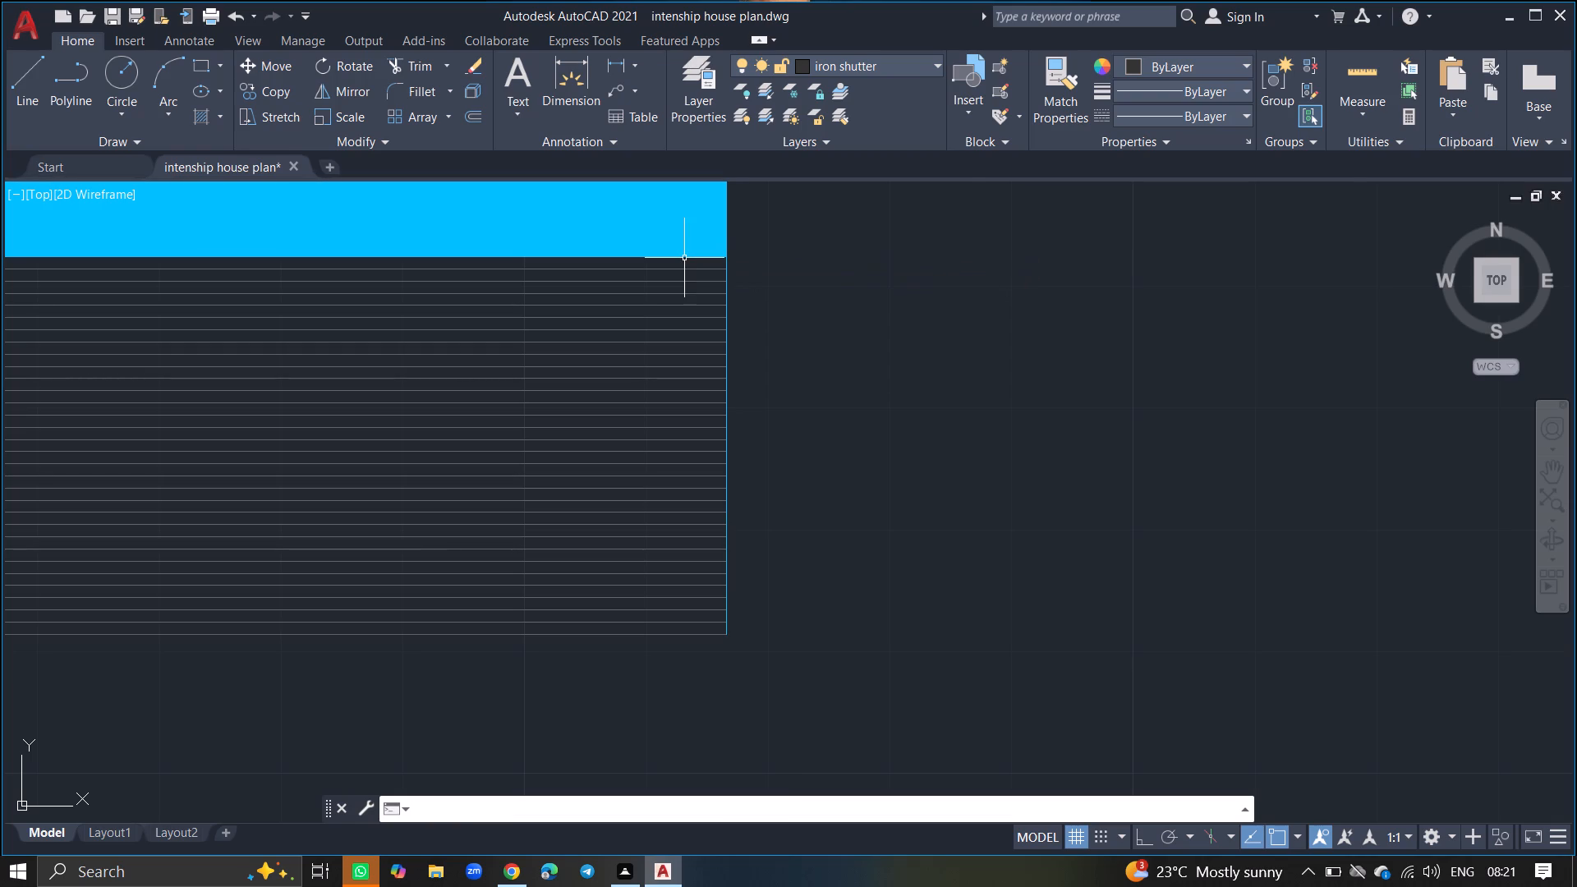
# Extend the inner edge line of the same wall downward to about the middle of the shutter lines.
pyautogui.keyDown('ctrl'); pyautogui.scroll(-4, 684, 258); pyautogui.keyUp('ctrl')
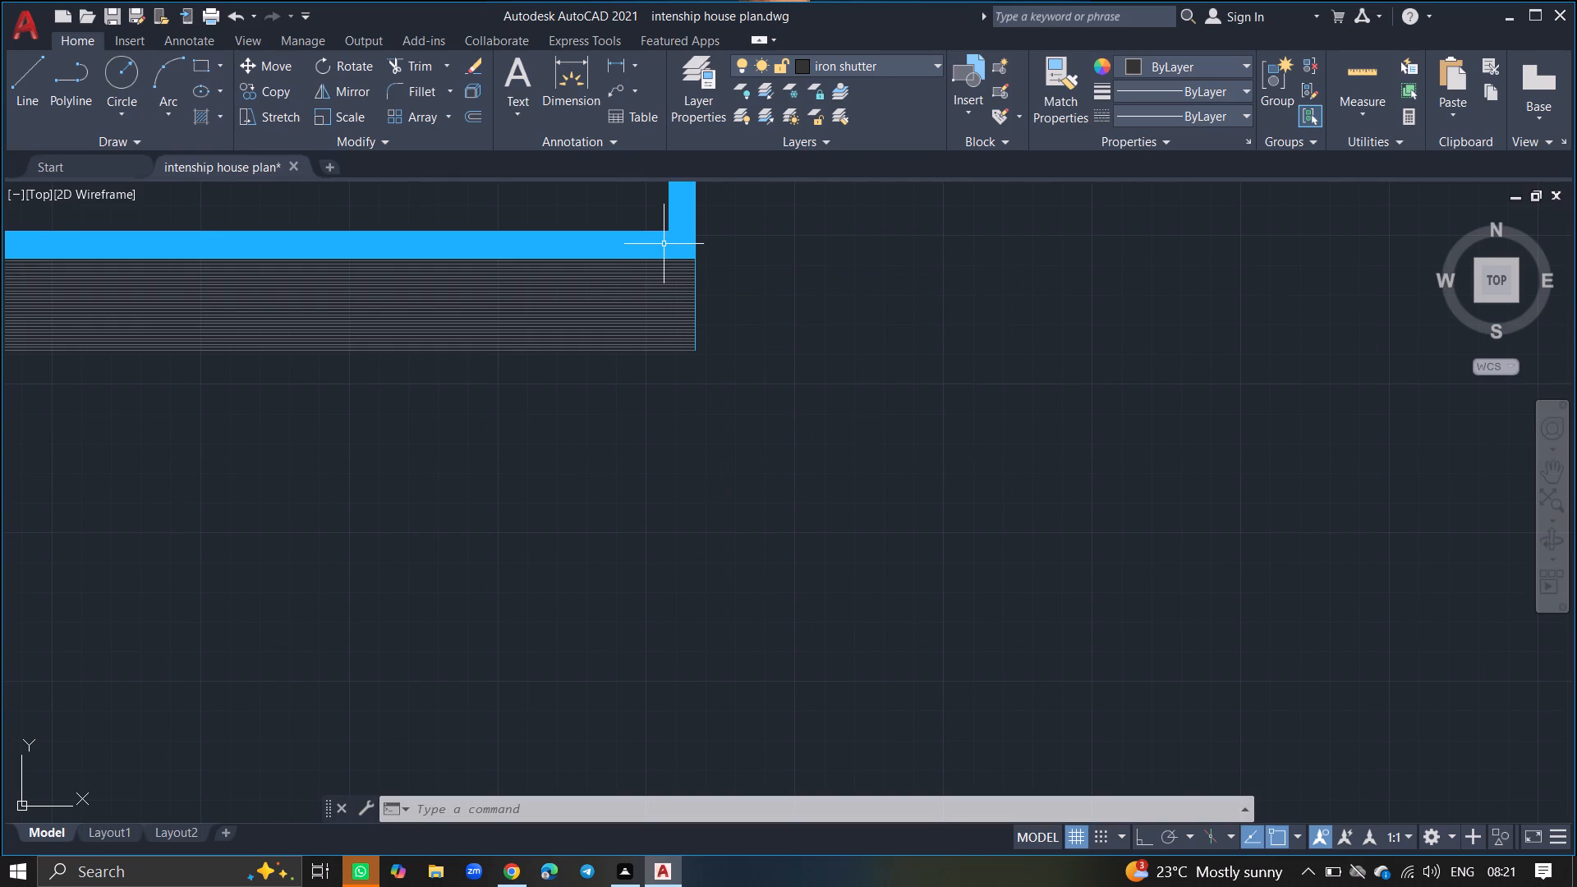
pyautogui.write('EX')
pyautogui.press('Return')
pyautogui.keyDown('ctrl'); pyautogui.scroll(2, 664, 244); pyautogui.keyUp('ctrl')
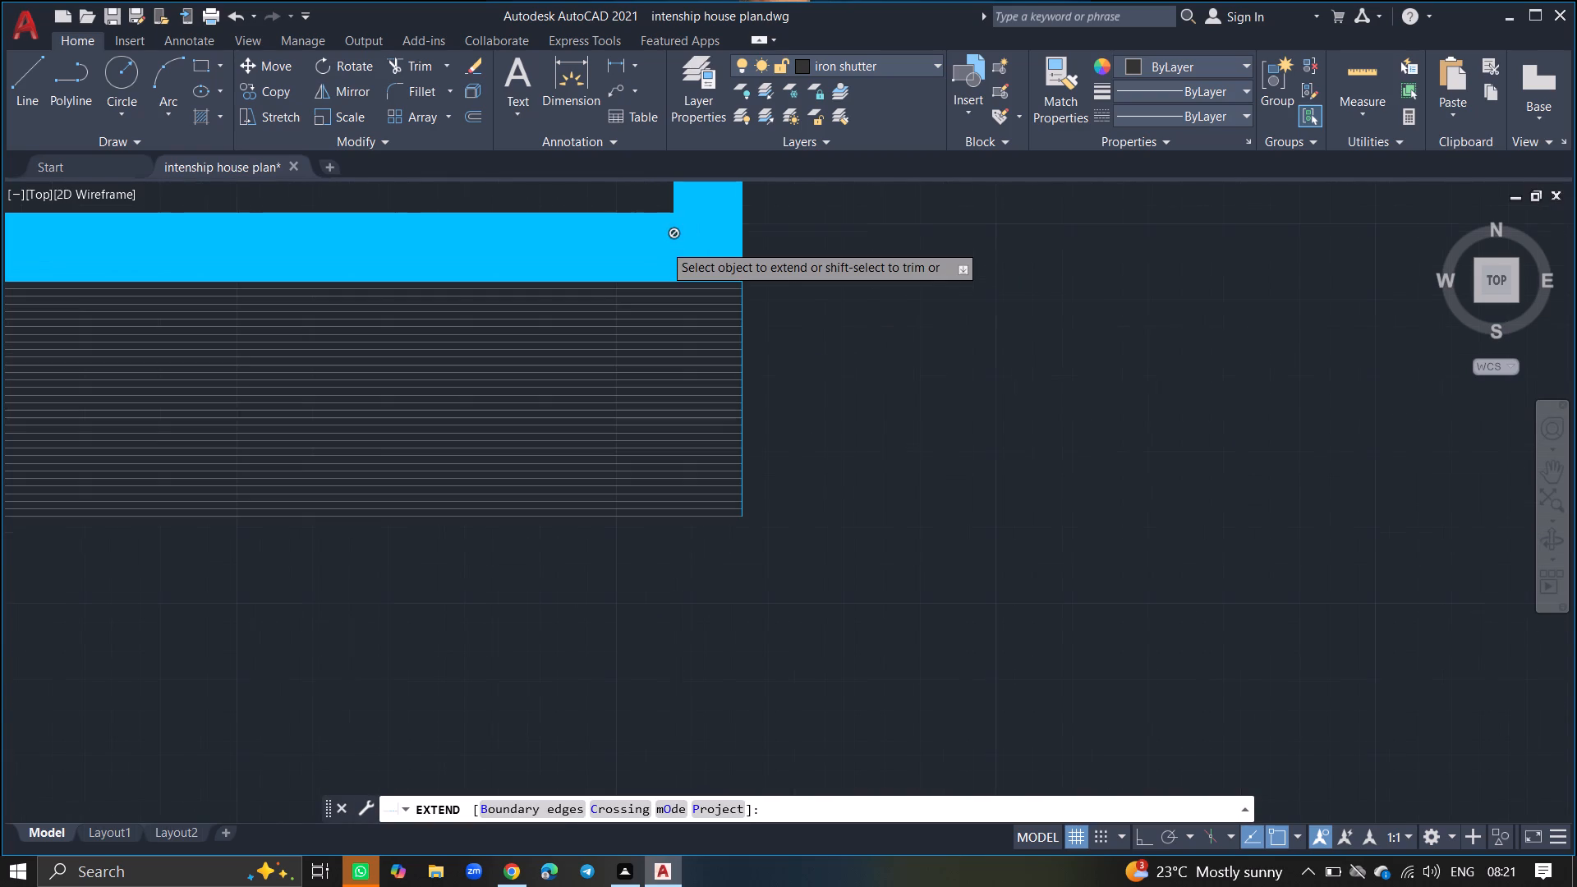
pyautogui.click(673, 210)
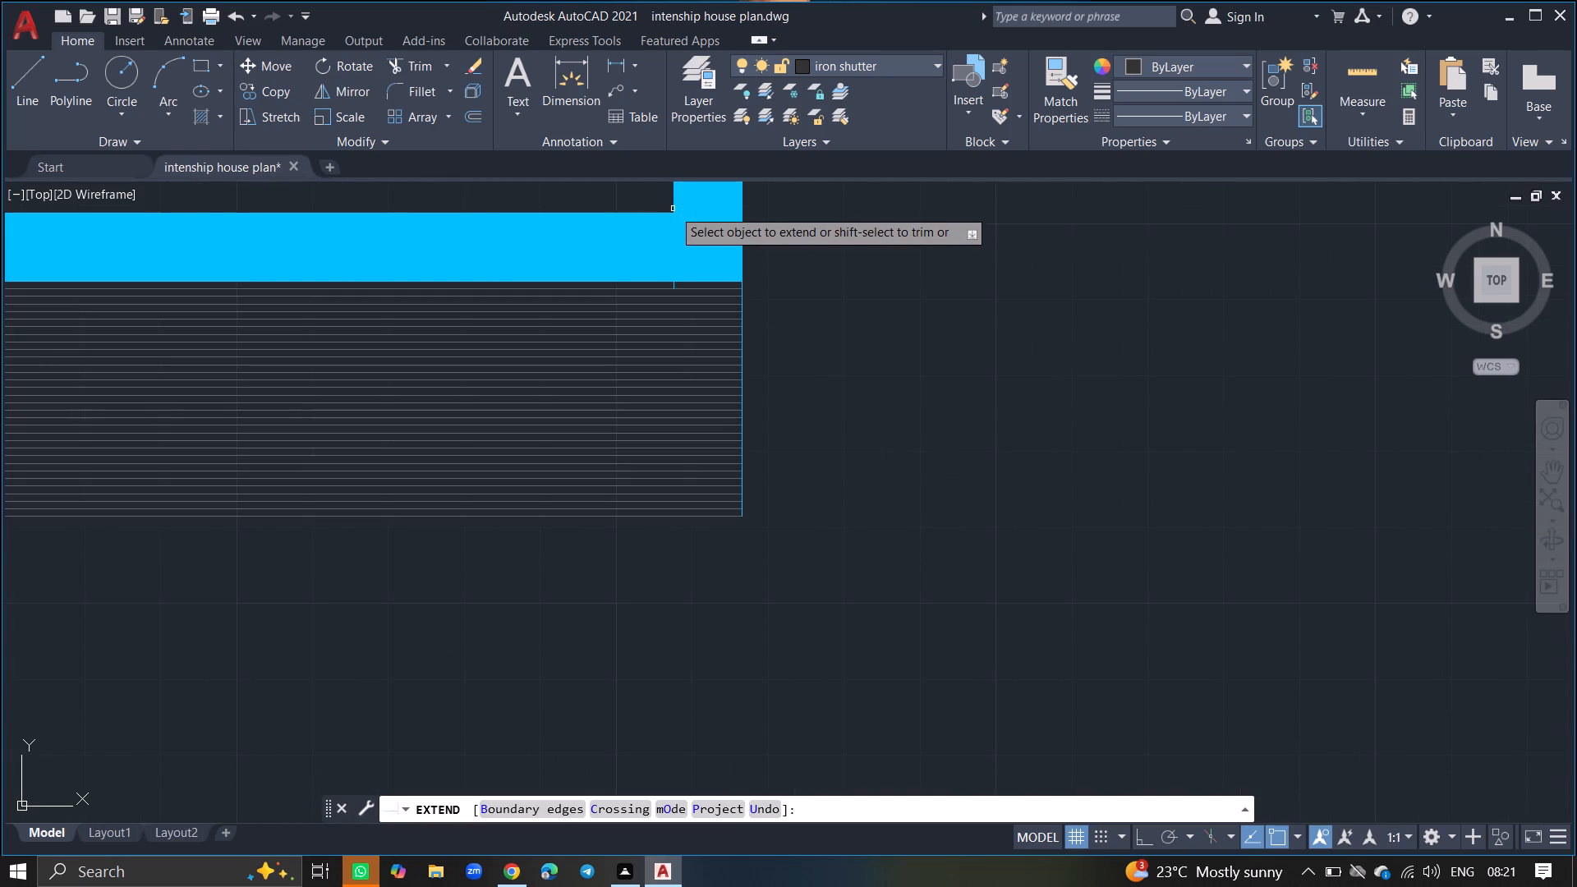
pyautogui.tripleClick(673, 209)
pyautogui.tripleClick(673, 209)
pyautogui.tripleClick(673, 209)
pyautogui.tripleClick(673, 209)
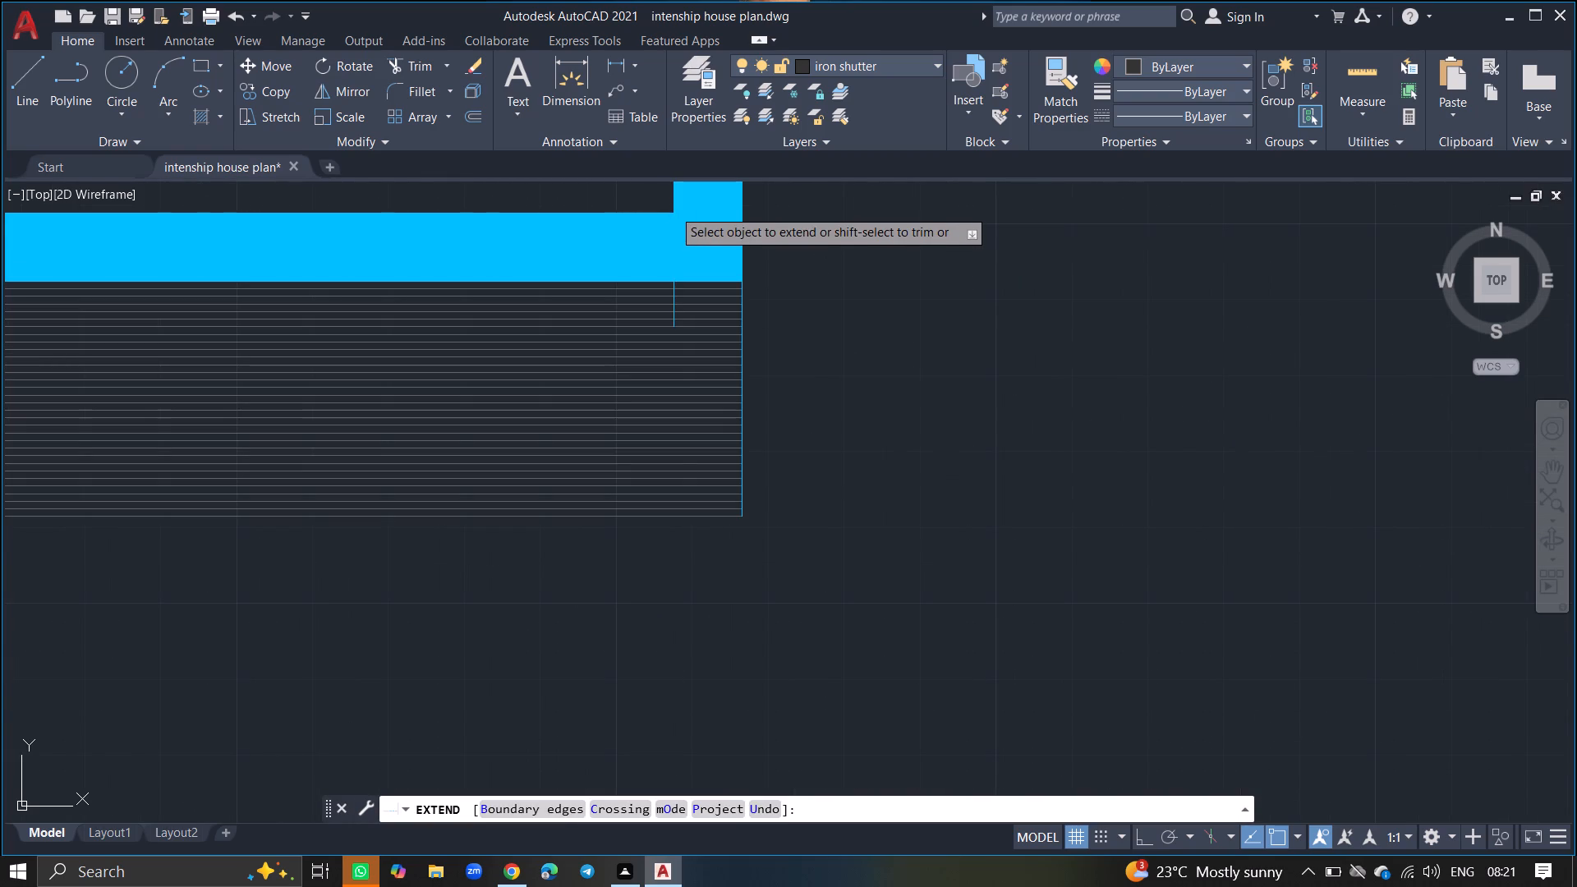
pyautogui.doubleClick(673, 209)
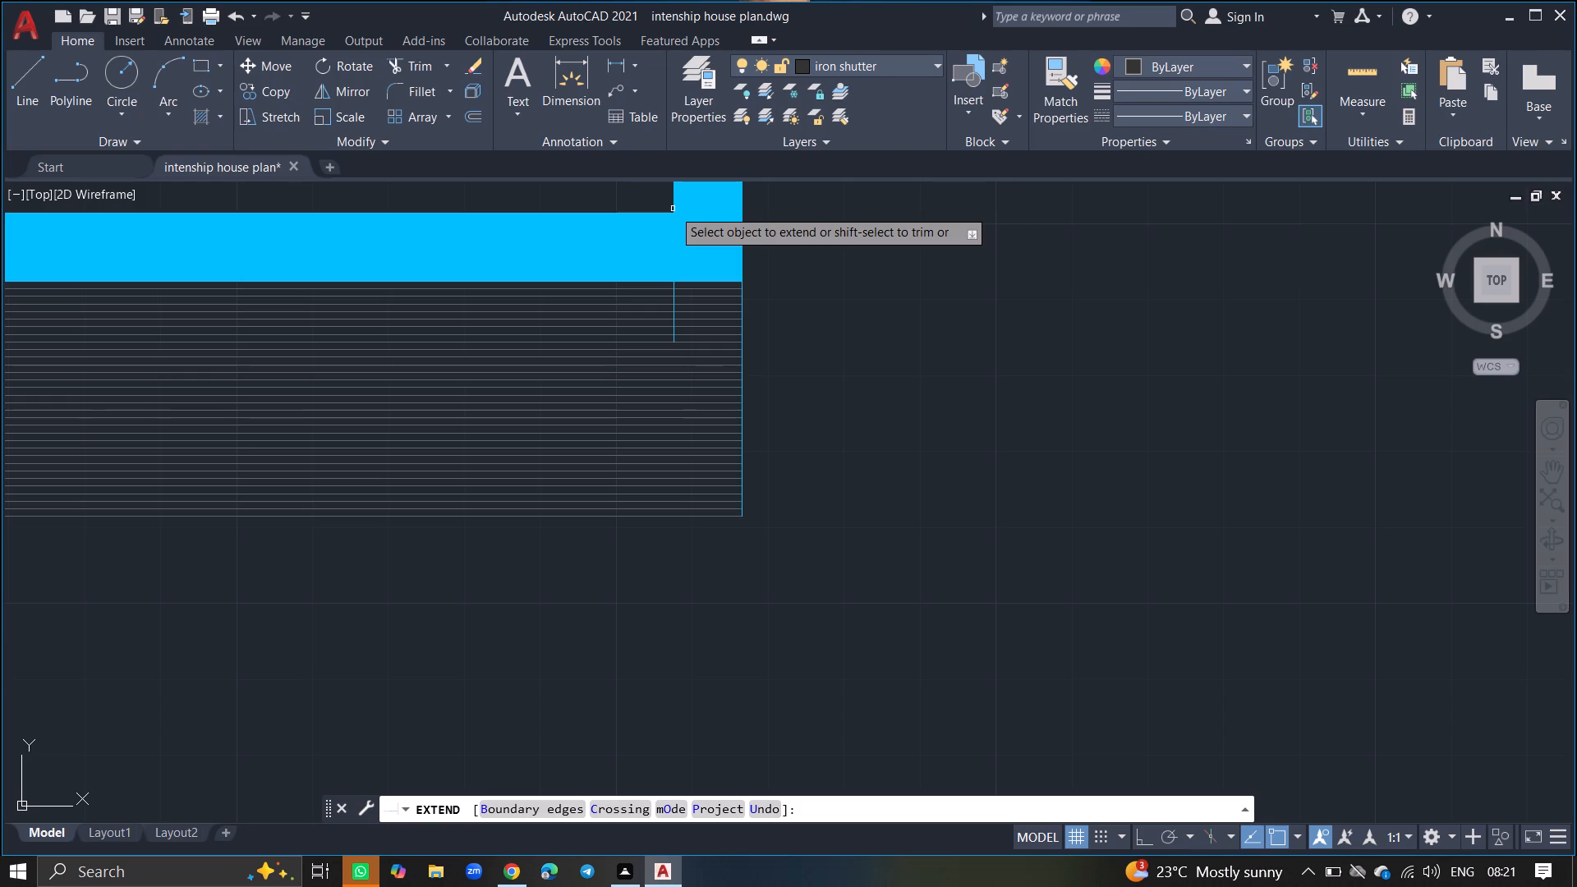
pyautogui.tripleClick(673, 209)
pyautogui.tripleClick(673, 209)
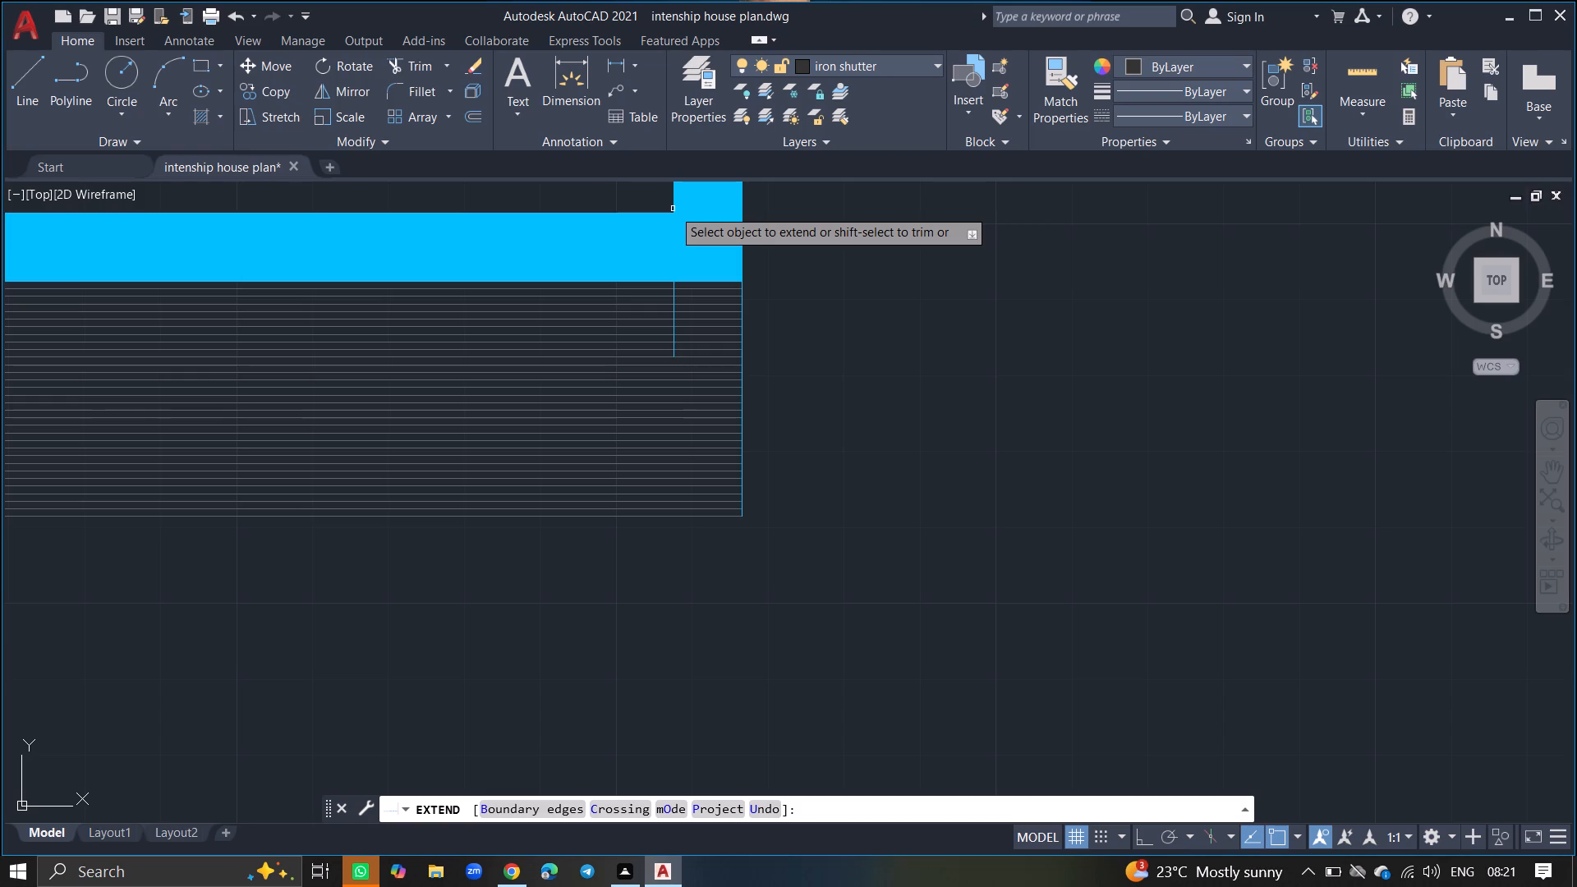
pyautogui.tripleClick(673, 209)
pyautogui.tripleClick(673, 209)
pyautogui.tripleClick(673, 209)
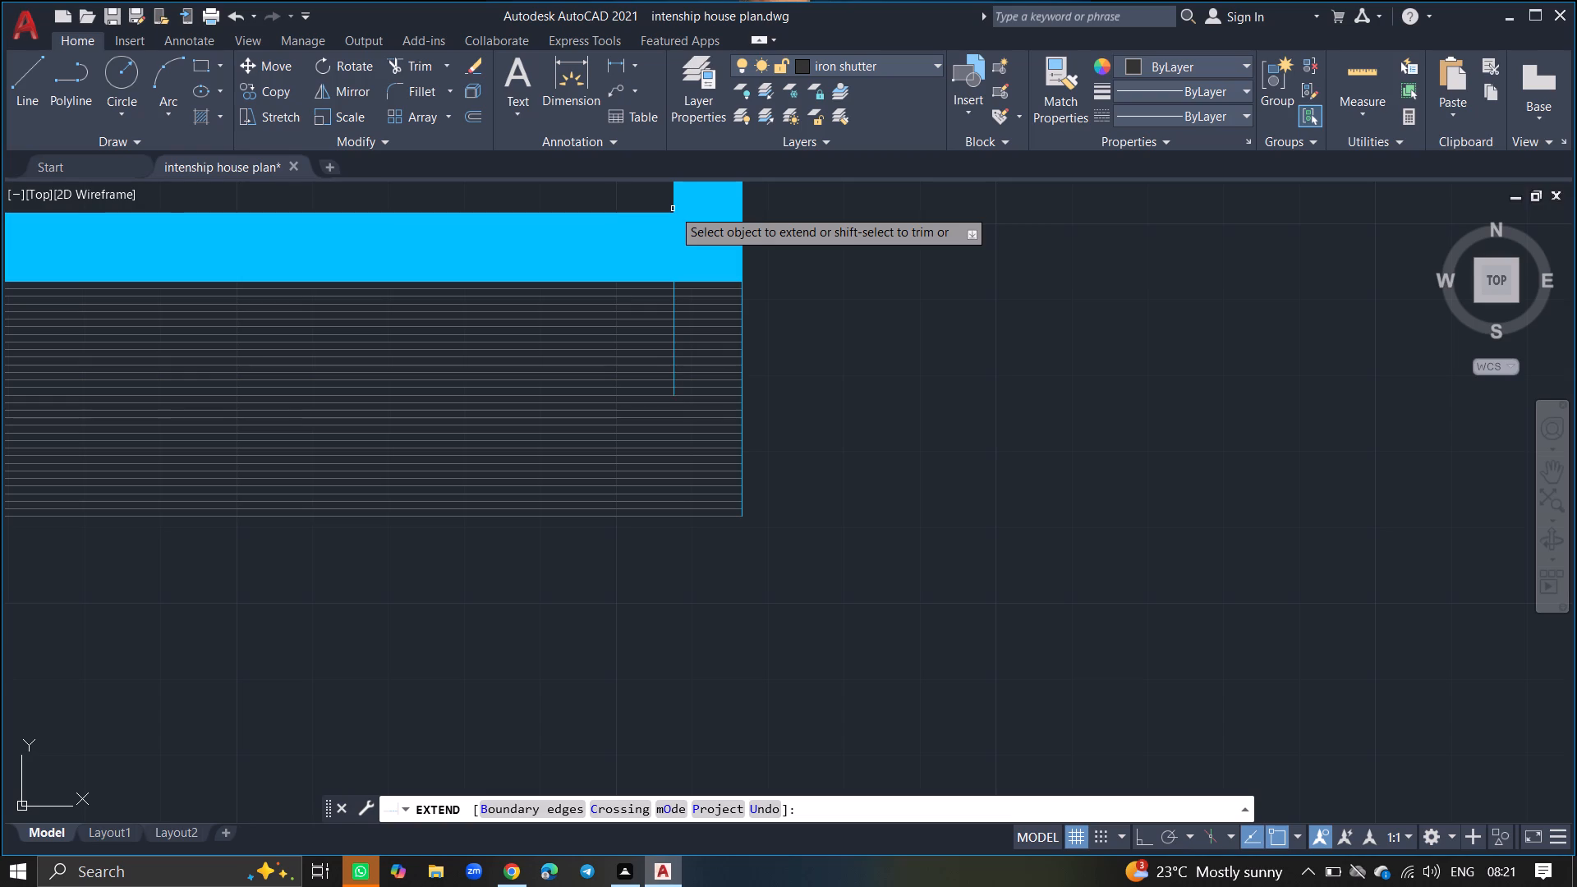
# Extend the wall's inner edge line the rest of the way to the lowest shutter line and finish the Extend command.
pyautogui.tripleClick(673, 209)
pyautogui.tripleClick(673, 209)
pyautogui.tripleClick(673, 209)
pyautogui.tripleClick(673, 209)
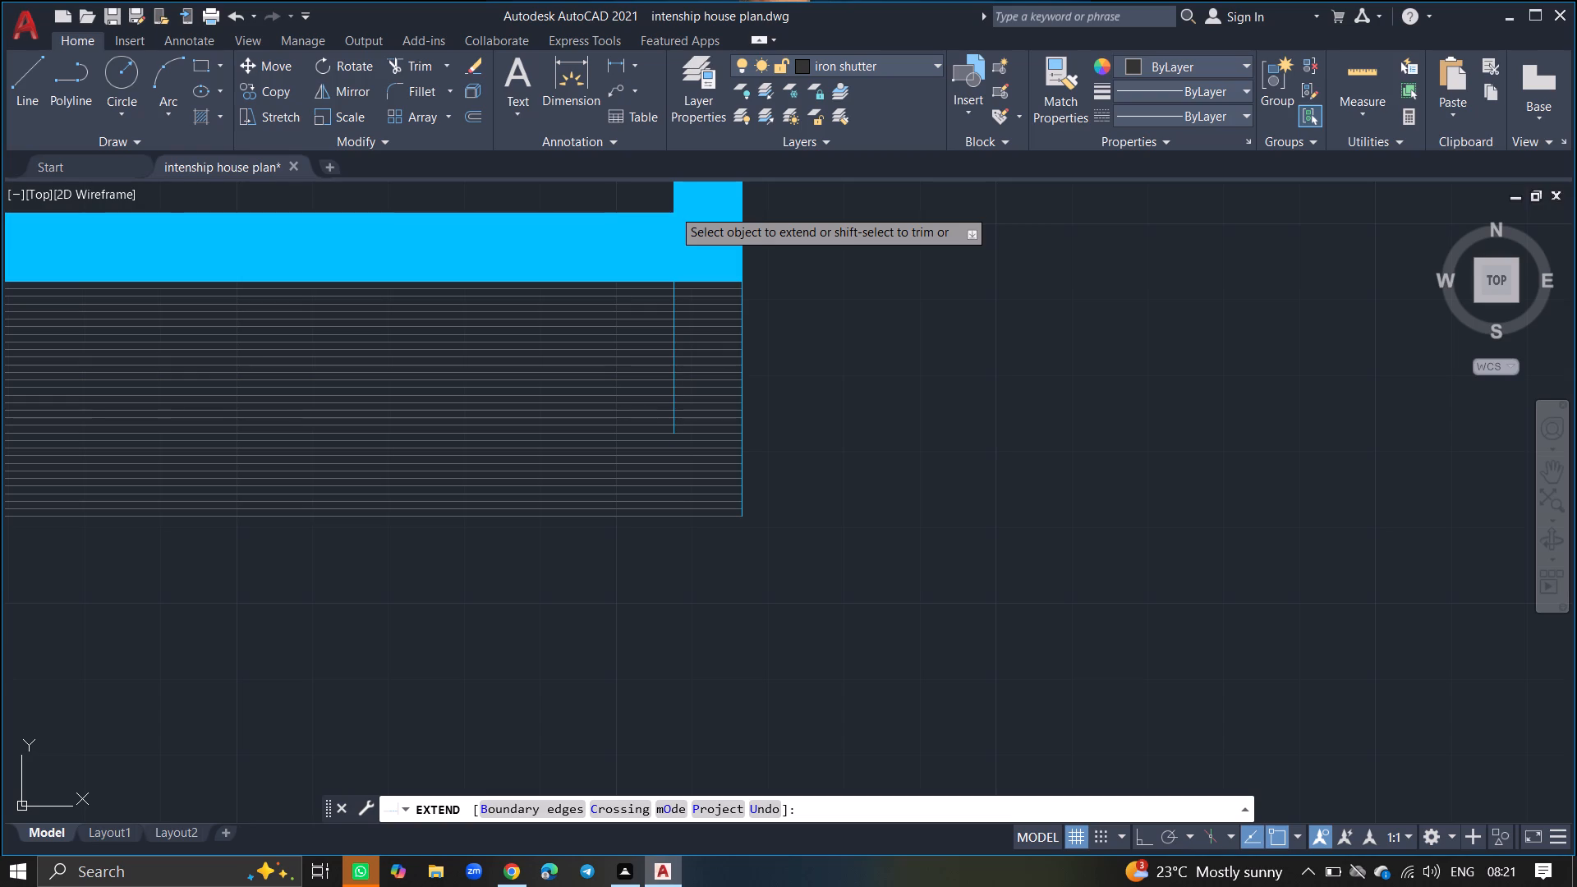
pyautogui.tripleClick(673, 209)
pyautogui.tripleClick(673, 209)
pyautogui.tripleClick(673, 209)
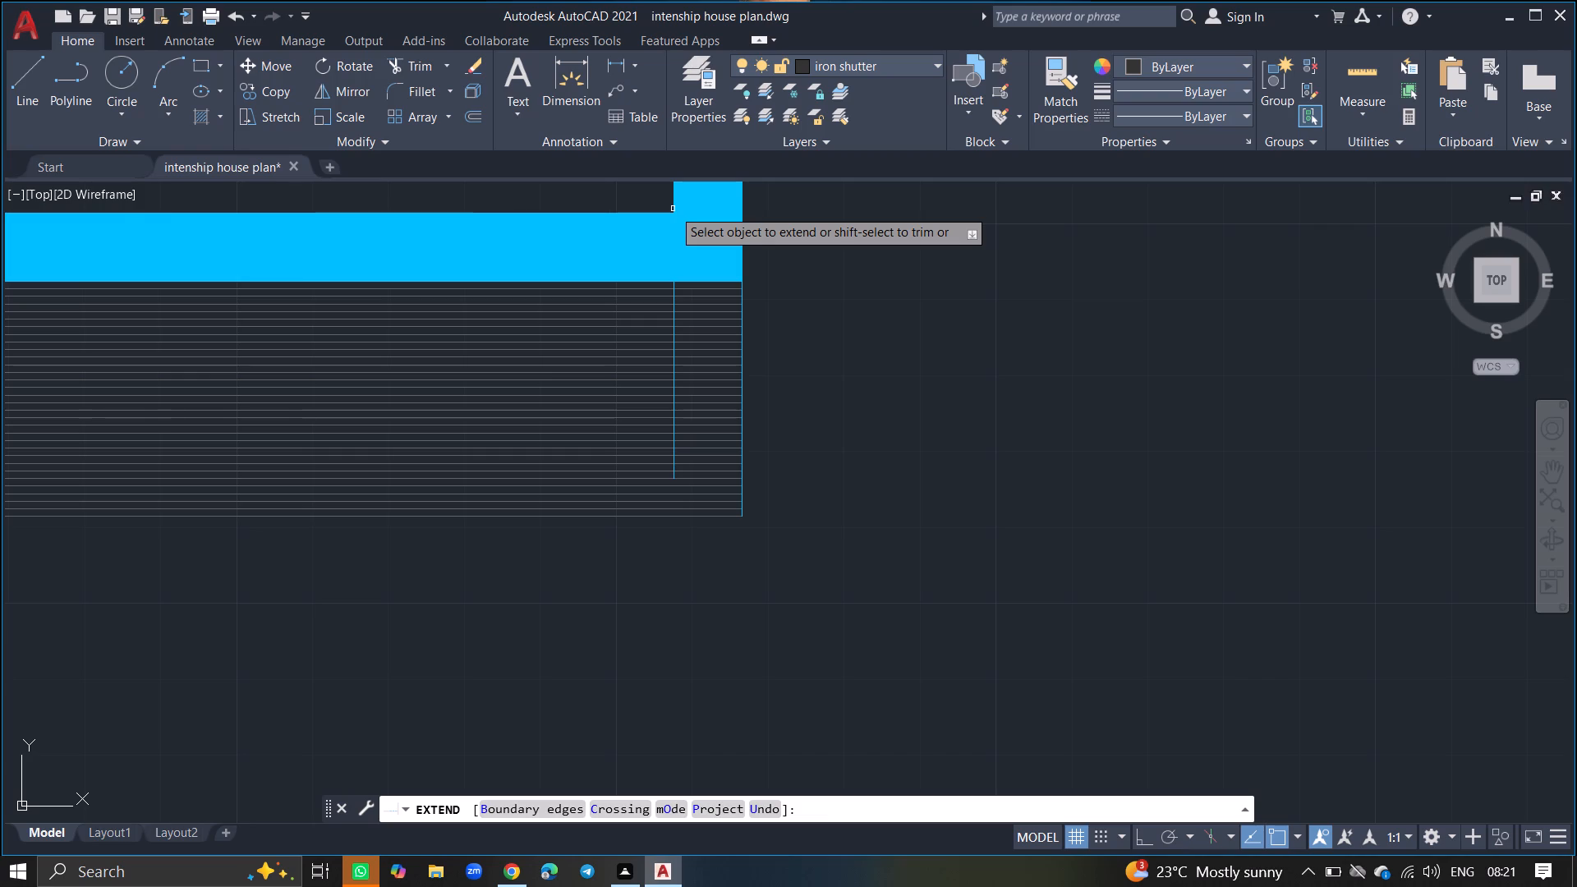
pyautogui.tripleClick(673, 209)
pyautogui.tripleClick(673, 209)
pyautogui.tripleClick(673, 209)
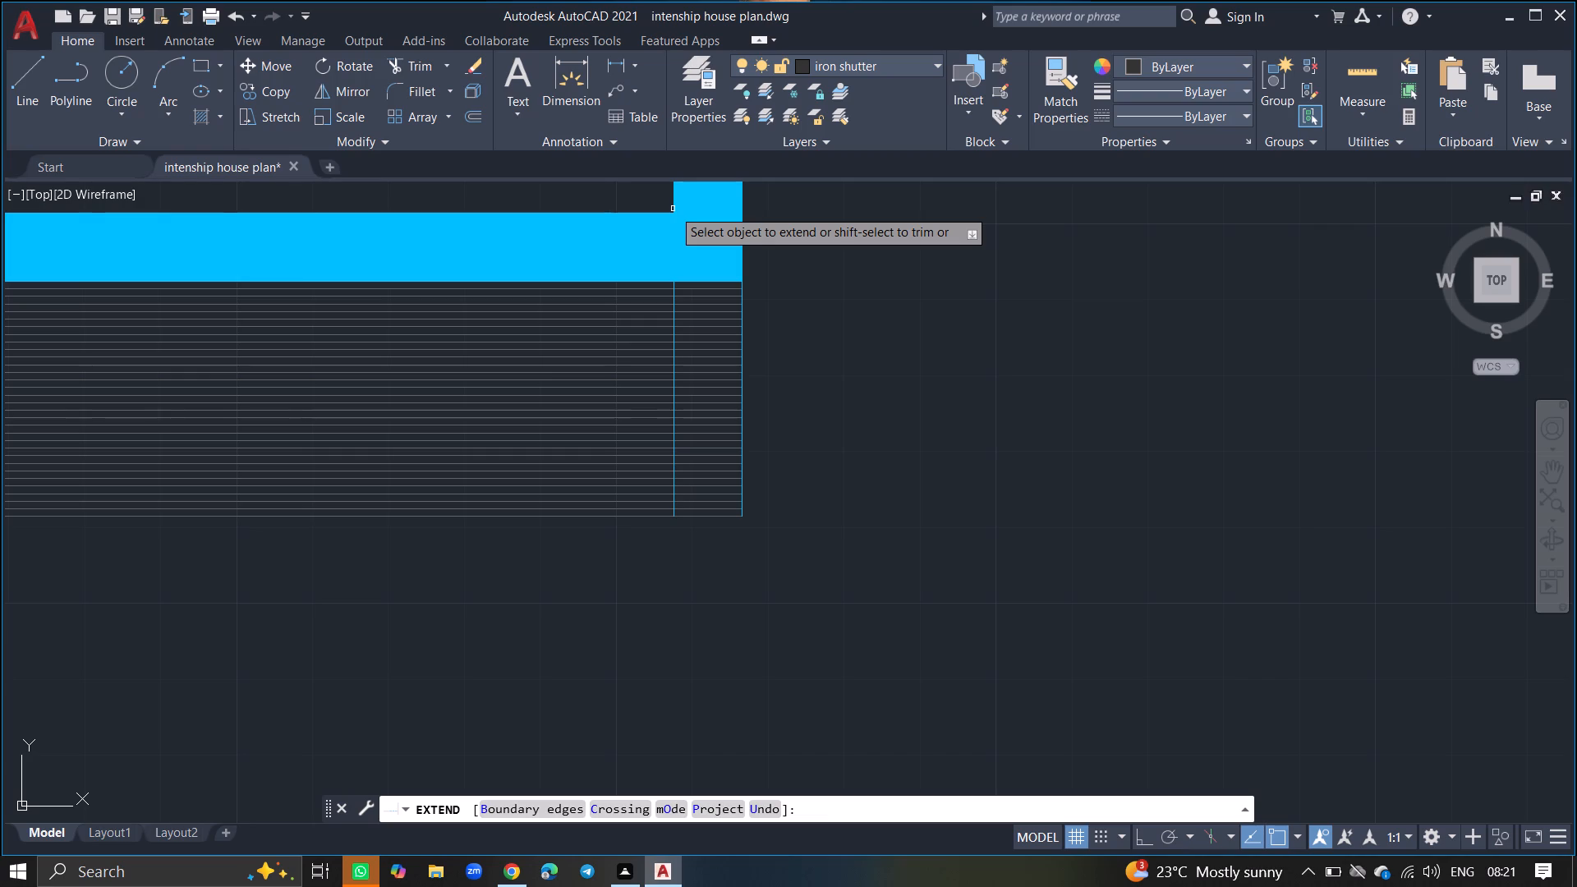
pyautogui.click(673, 209)
pyautogui.click(673, 209)
pyautogui.press('Return')
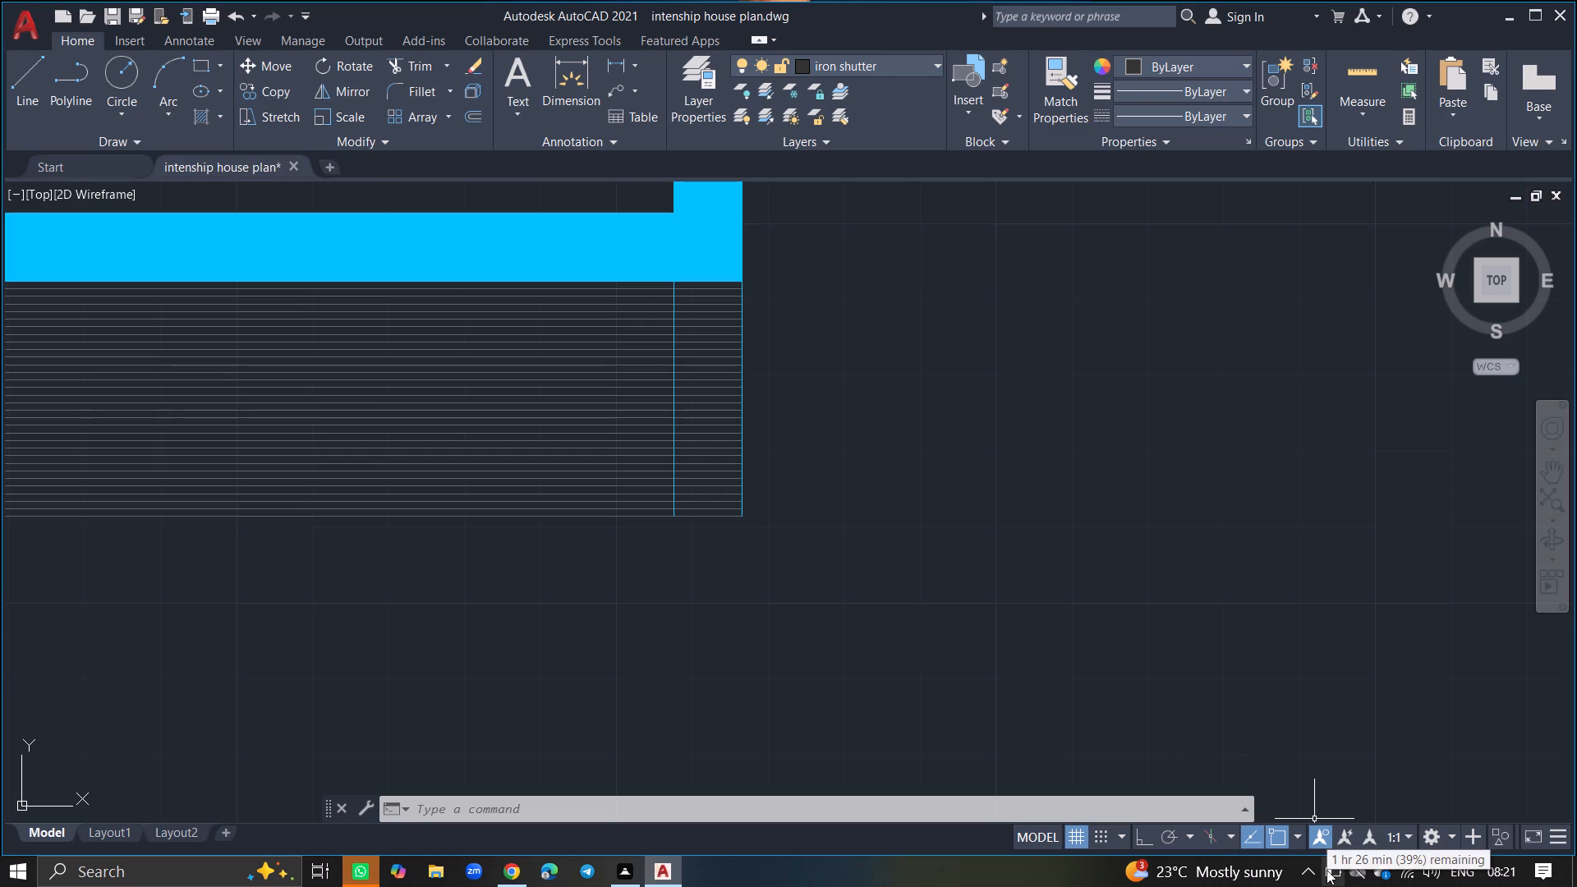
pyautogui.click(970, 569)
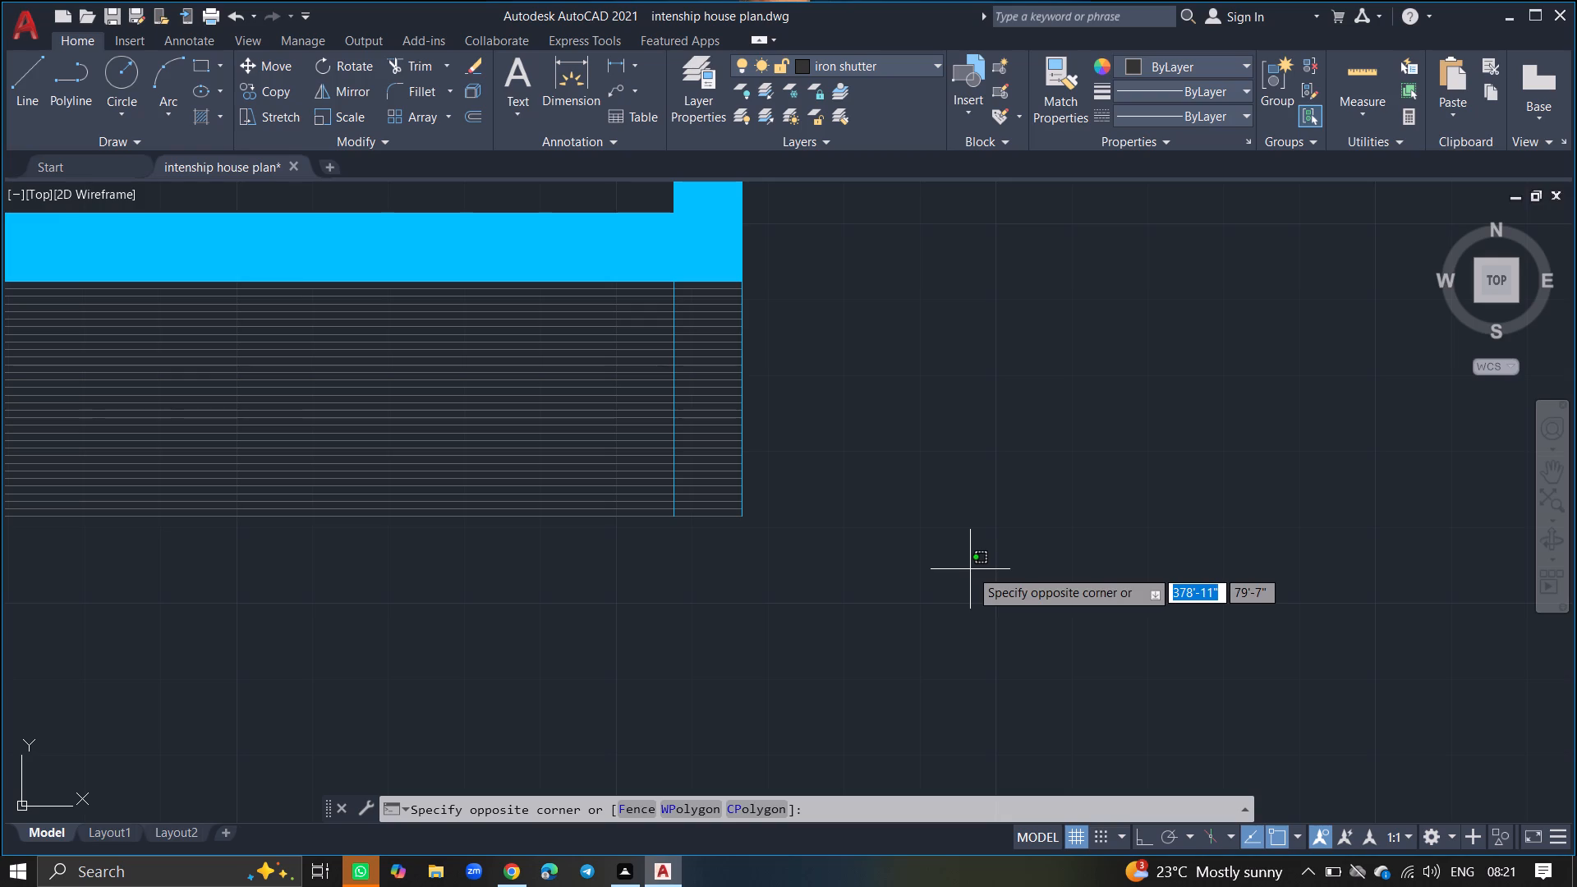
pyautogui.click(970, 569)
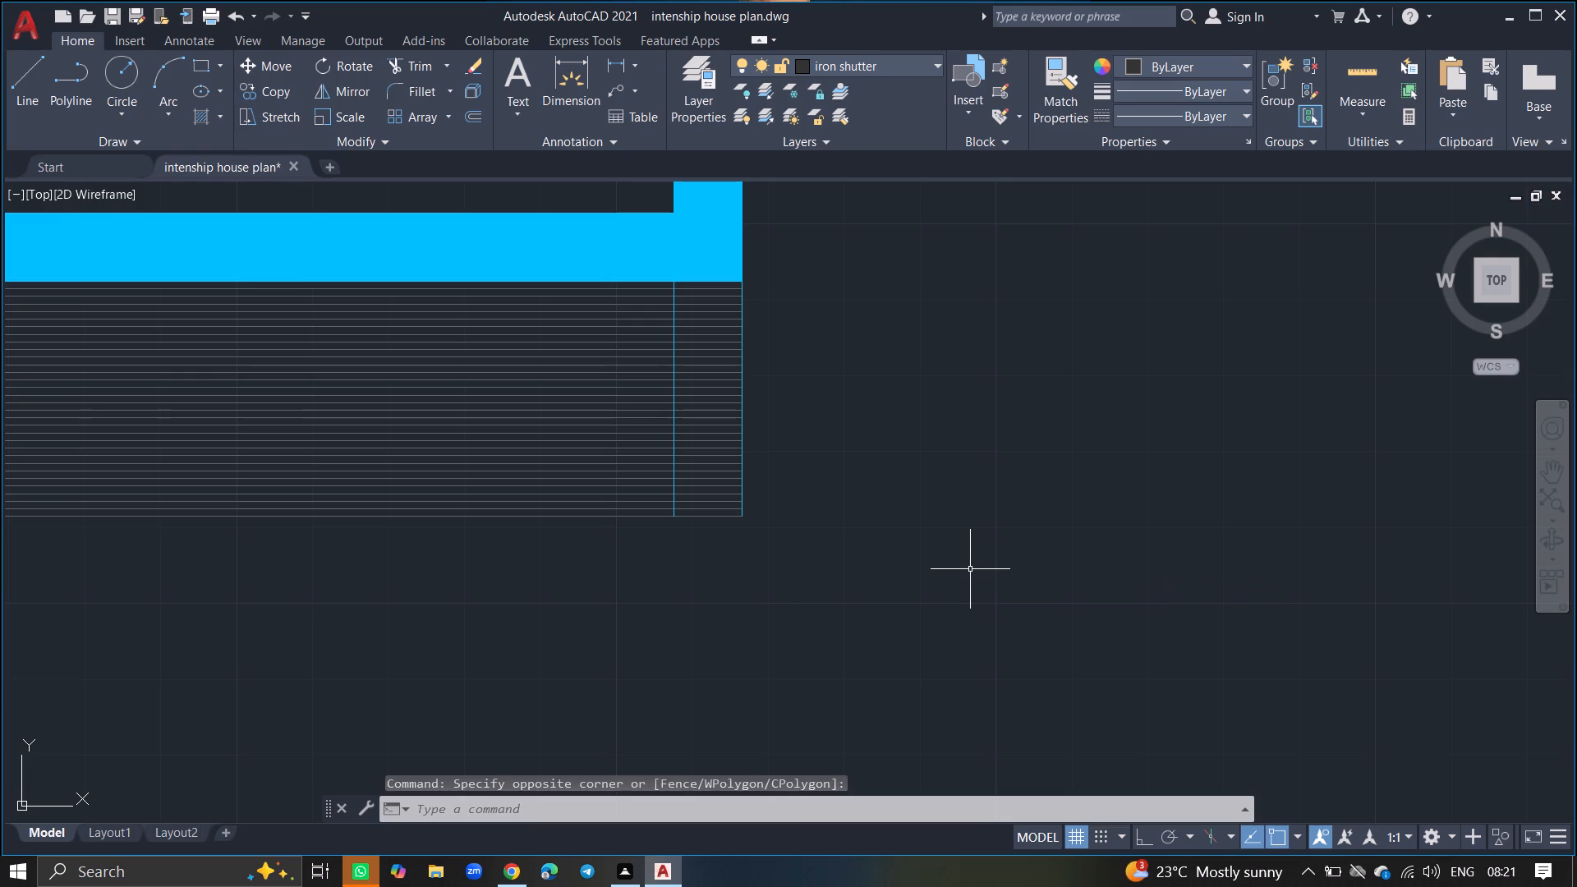
# Trim away the shutter line segments that lie between the two extended edge lines of the extension's right wall.
pyautogui.write('TRIM')
pyautogui.press('Return')
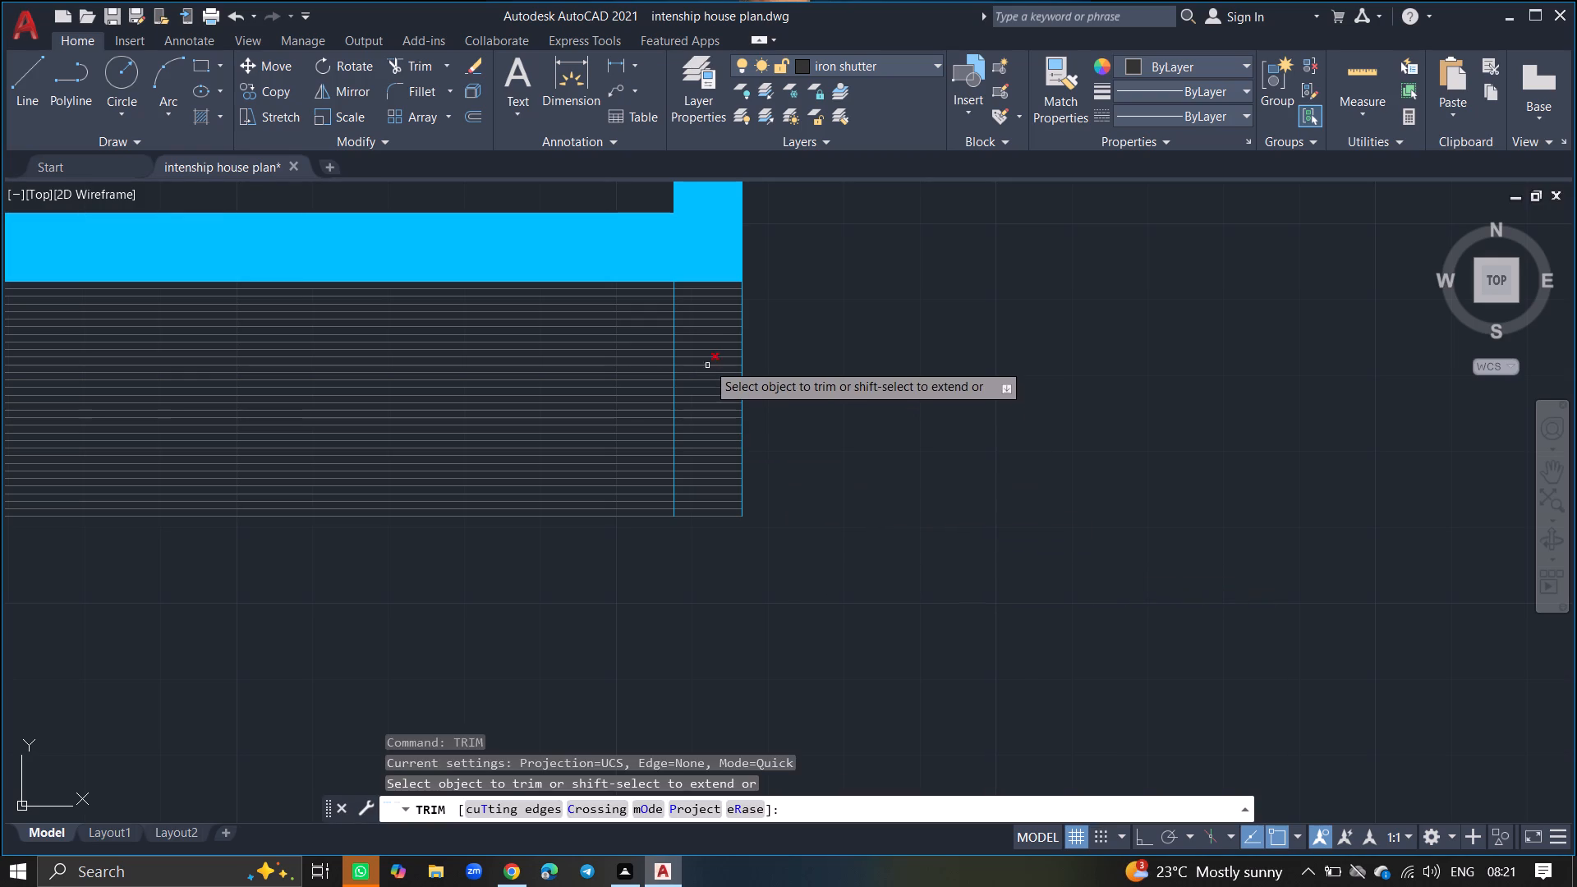
pyautogui.click(704, 287)
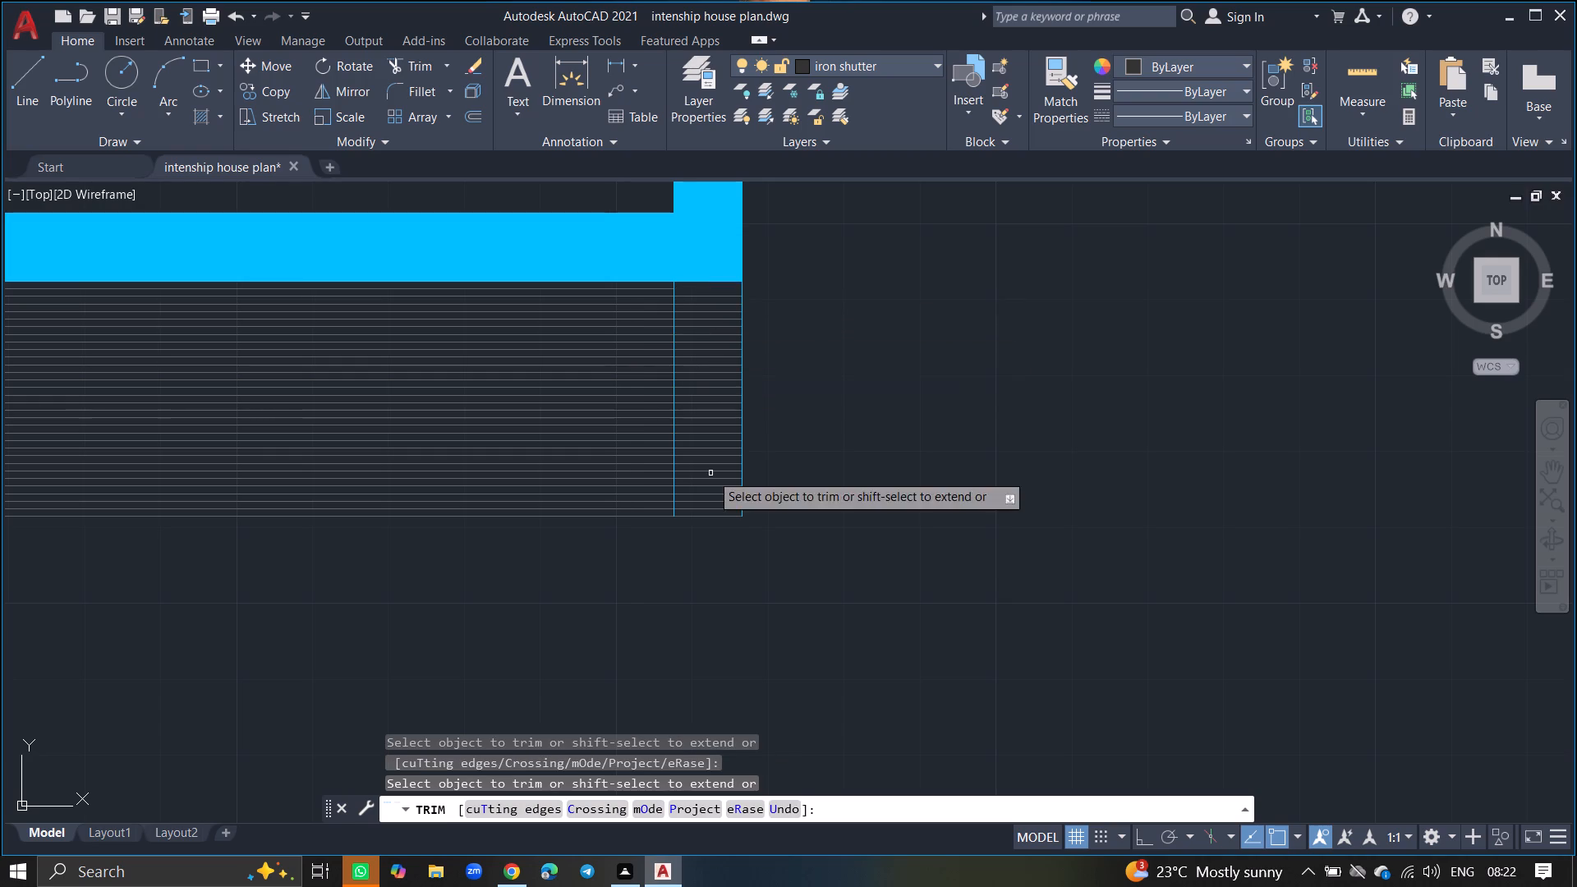
pyautogui.click(701, 495)
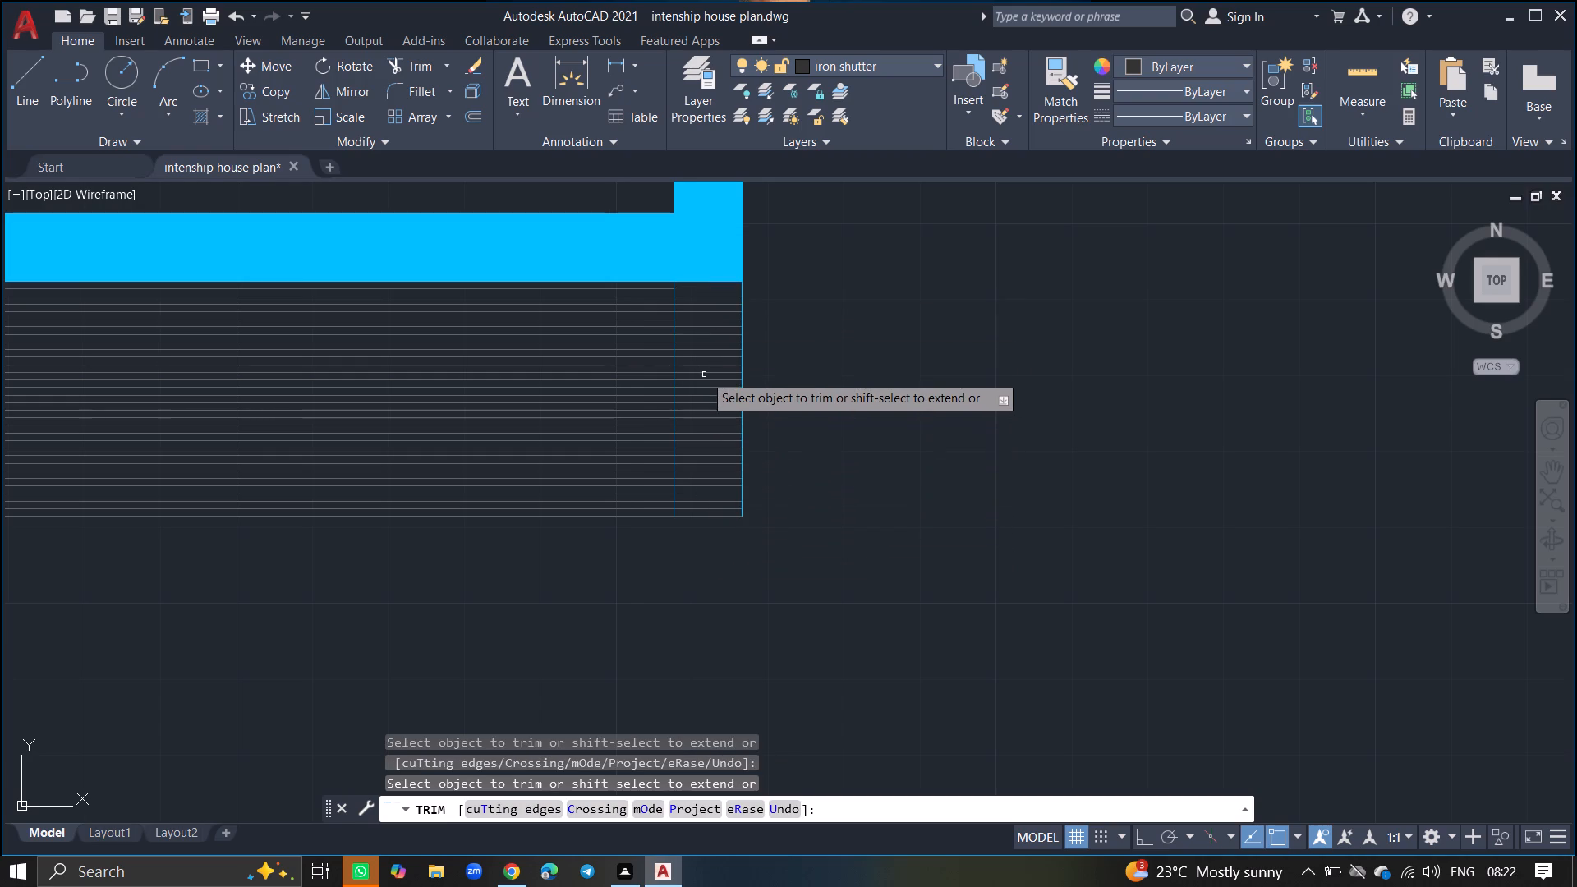
pyautogui.click(704, 375)
pyautogui.doubleClick(704, 375)
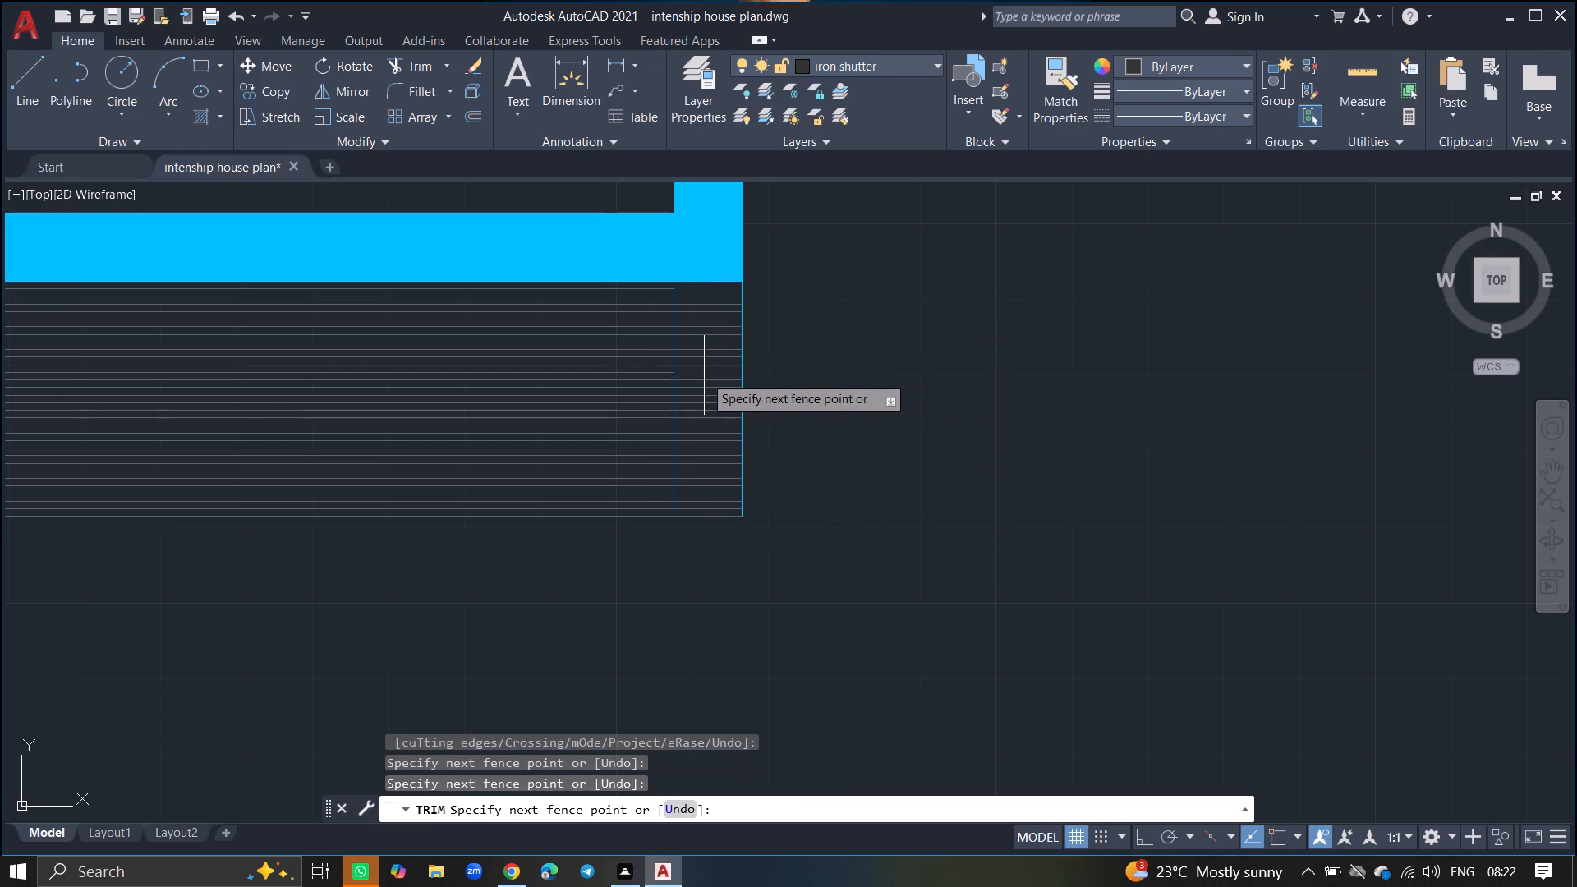
pyautogui.click(704, 522)
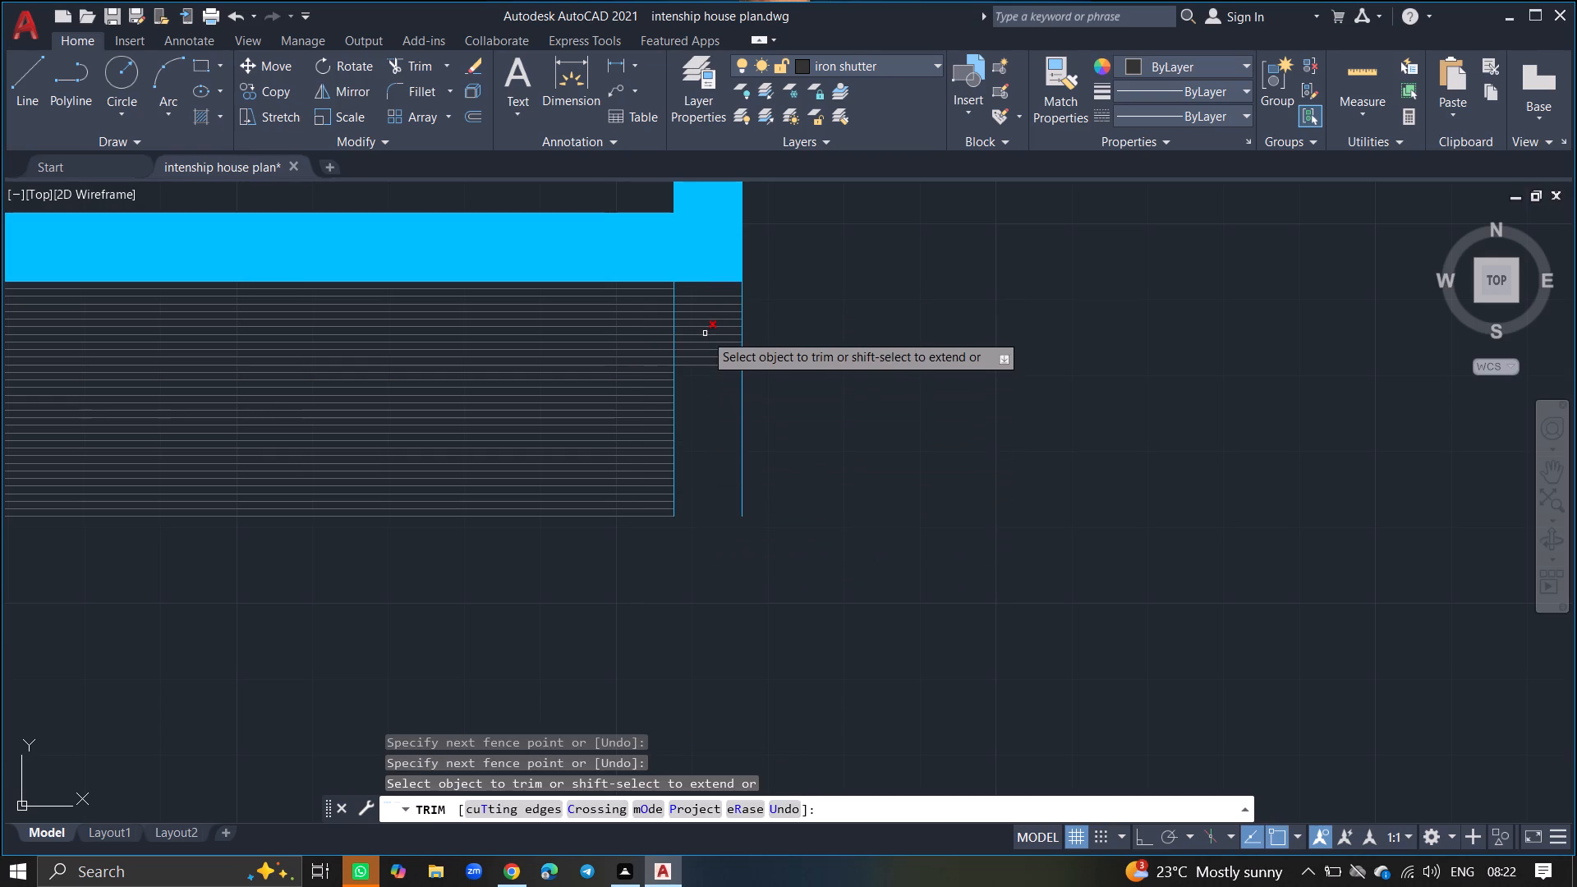
pyautogui.click(705, 288)
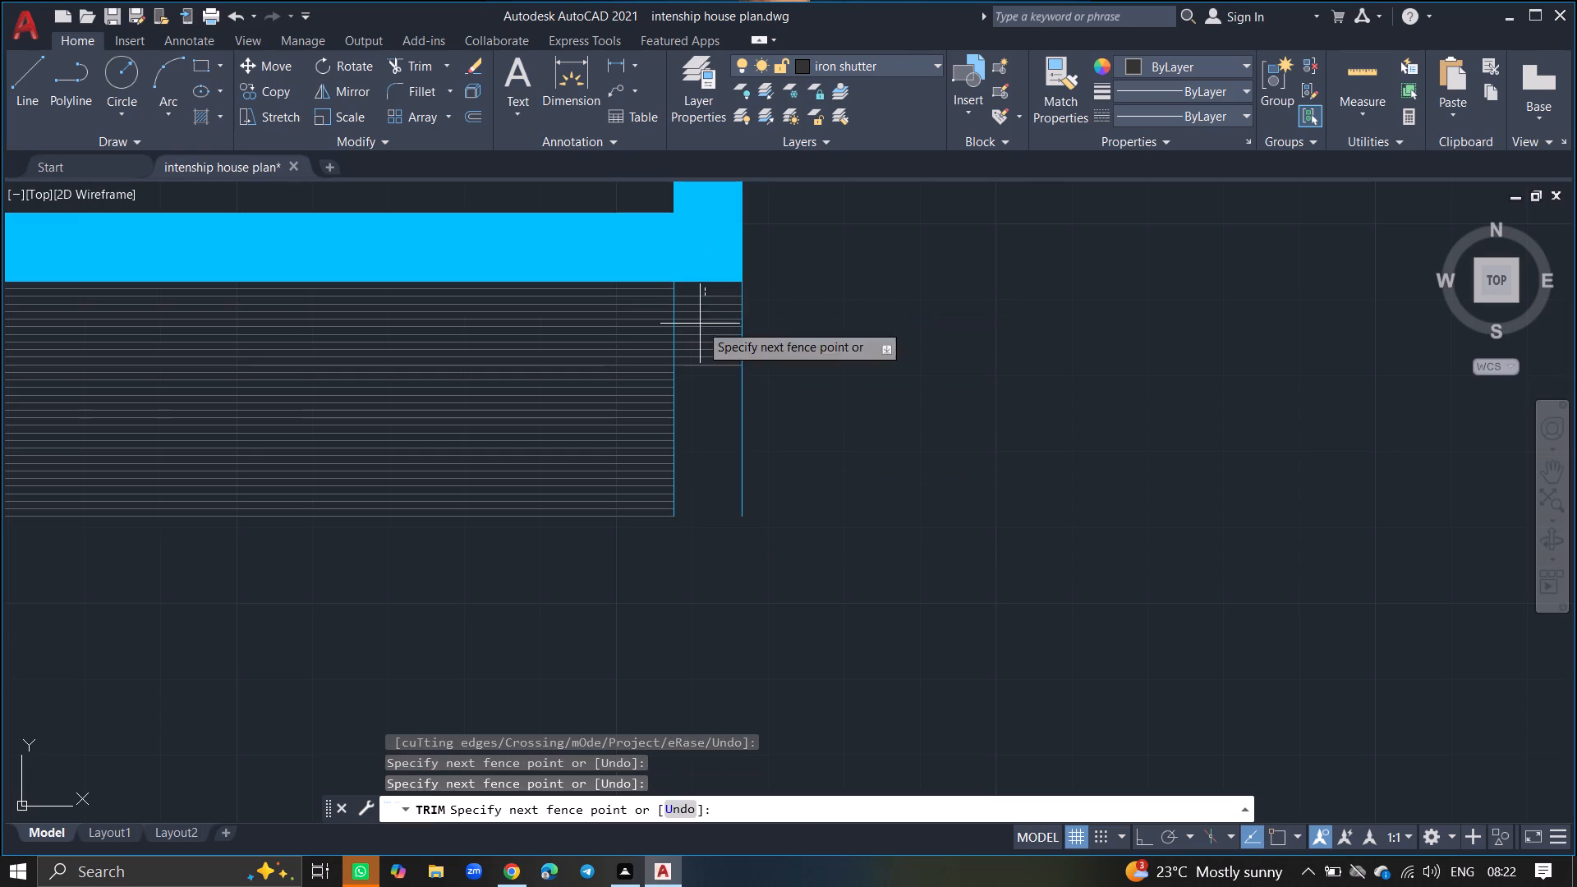
pyautogui.click(697, 395)
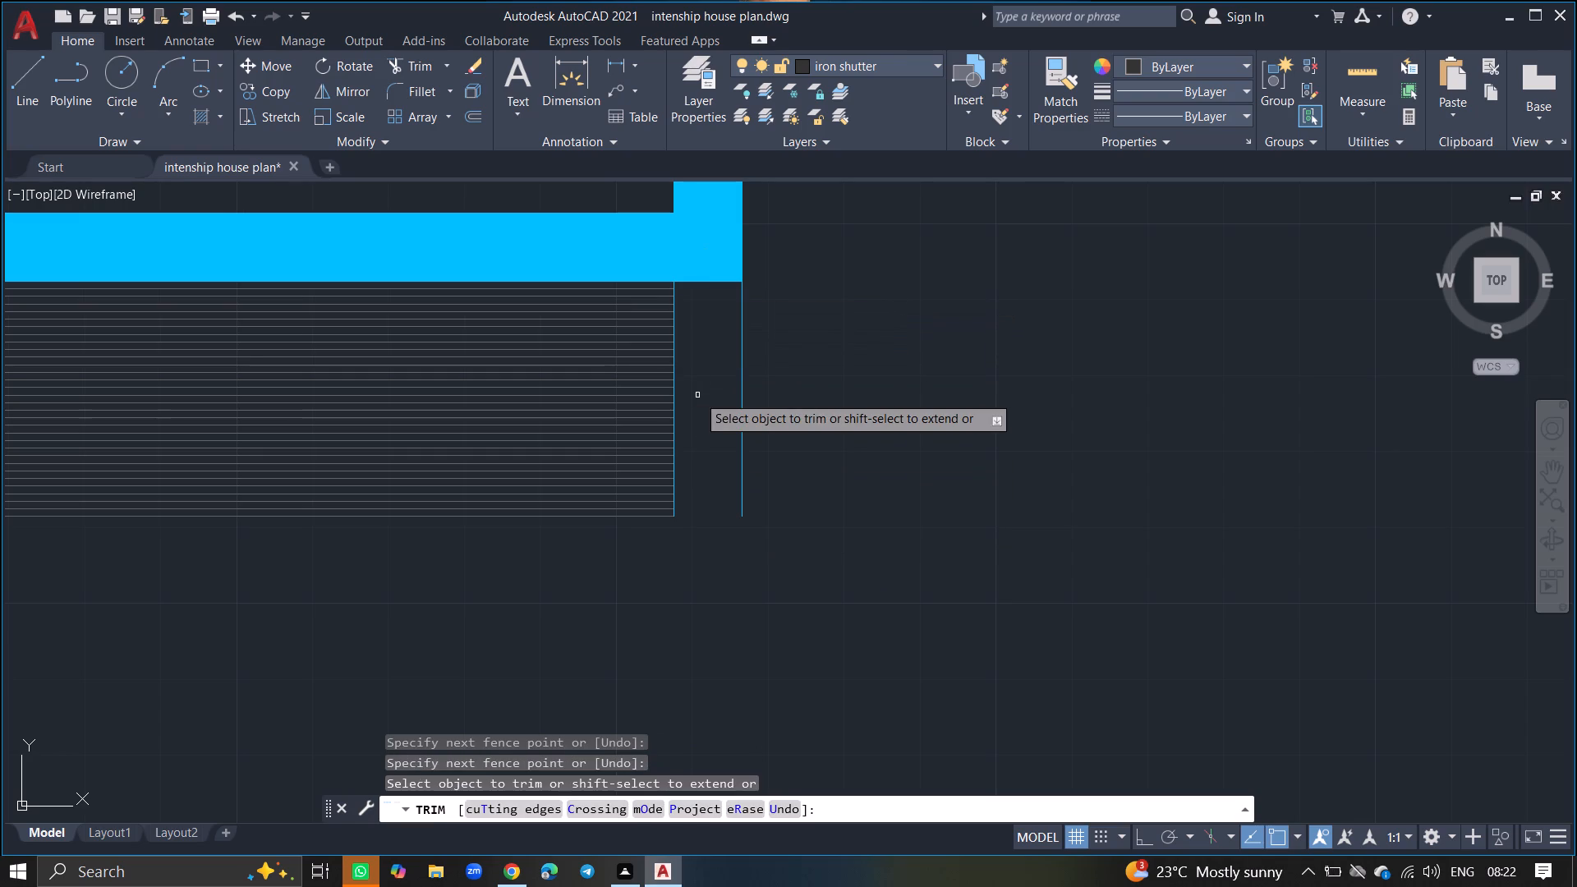
pyautogui.press('l')
pyautogui.press('Return')
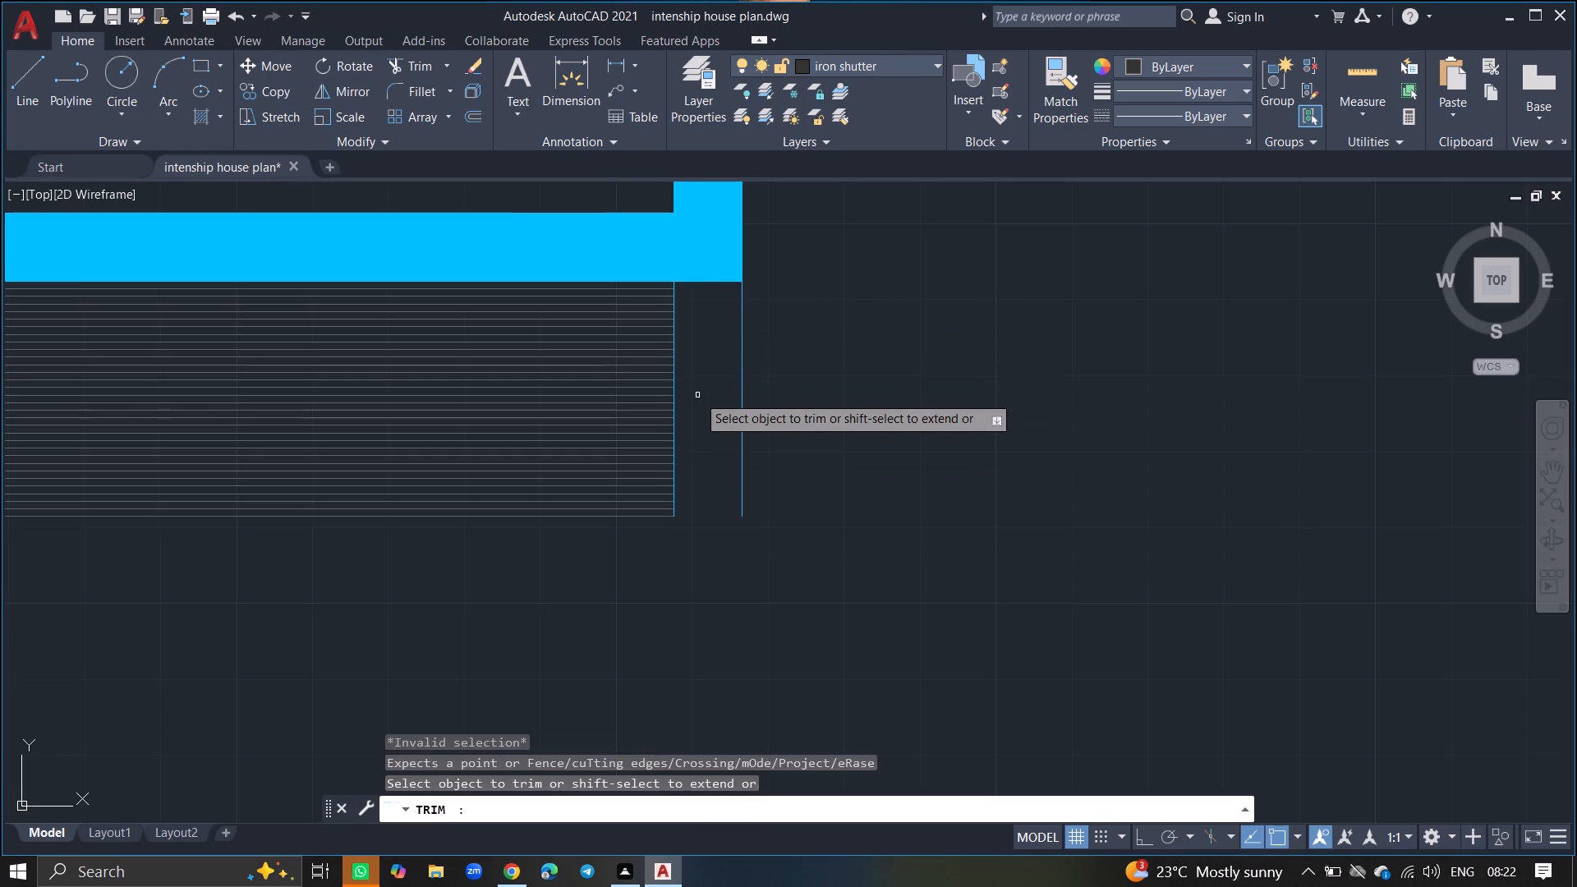
pyautogui.press('Escape')
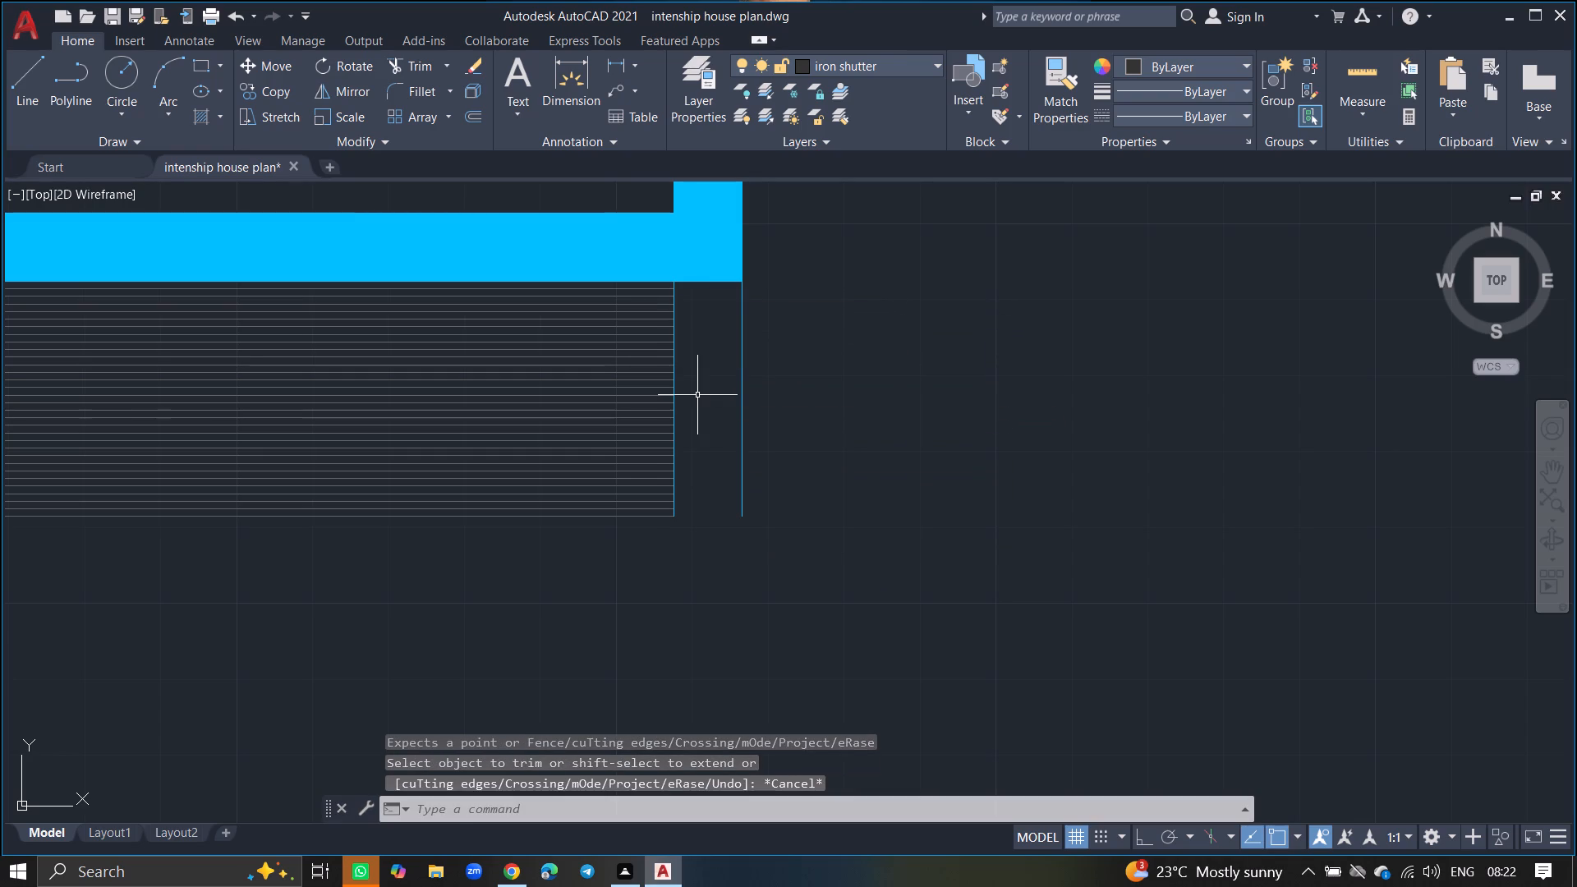
# Draw a line joining the lower ends of the right wall's two extended edges to close the wall outline.
pyautogui.press('l')
pyautogui.press('Return')
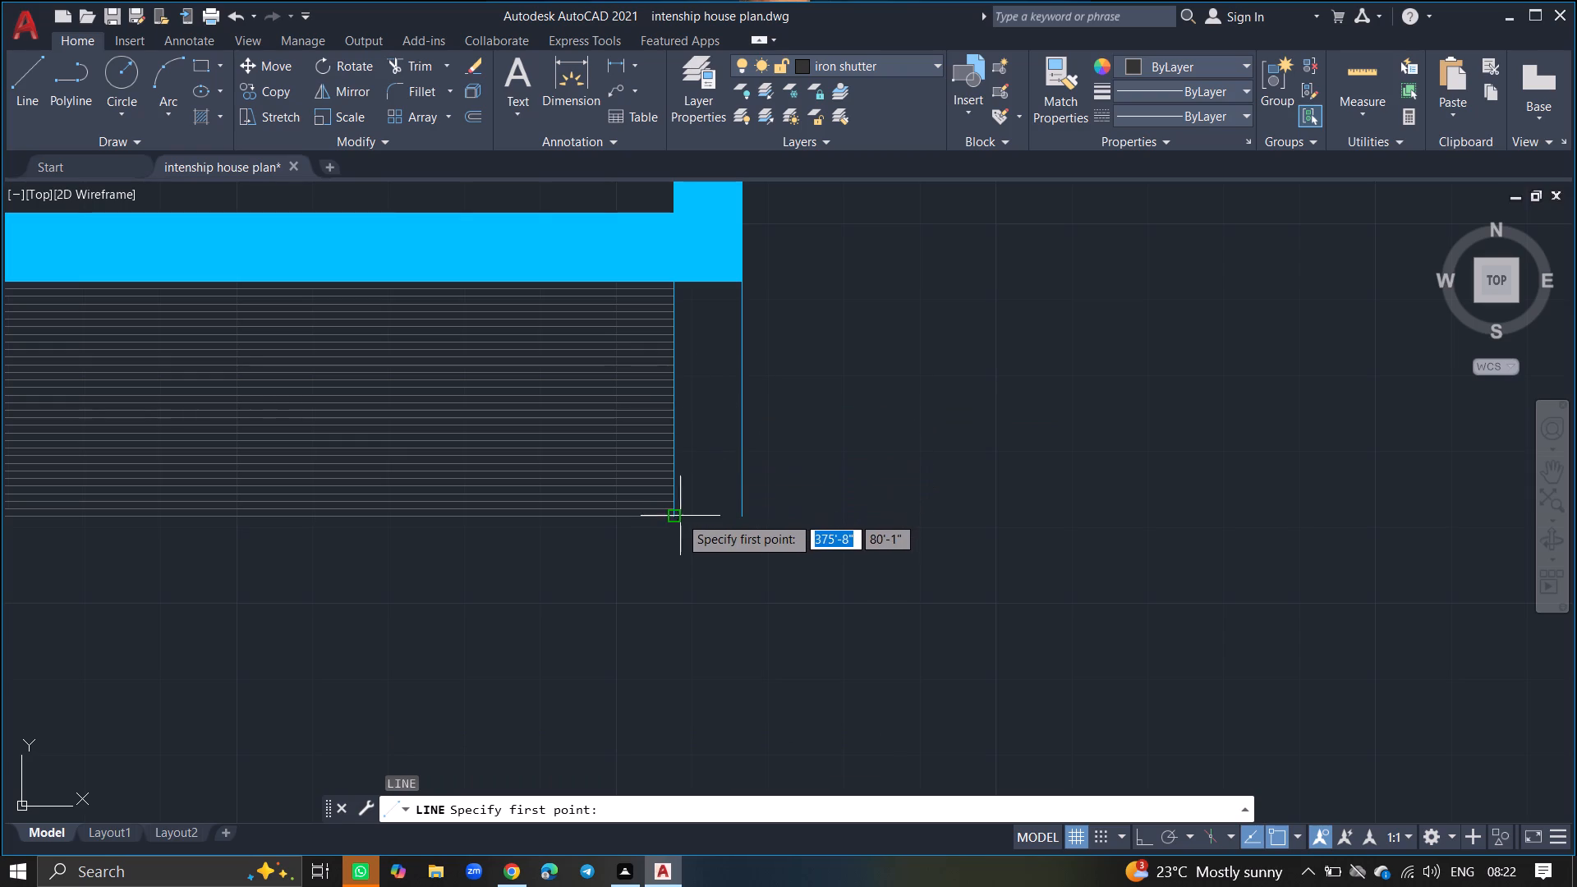
pyautogui.click(679, 516)
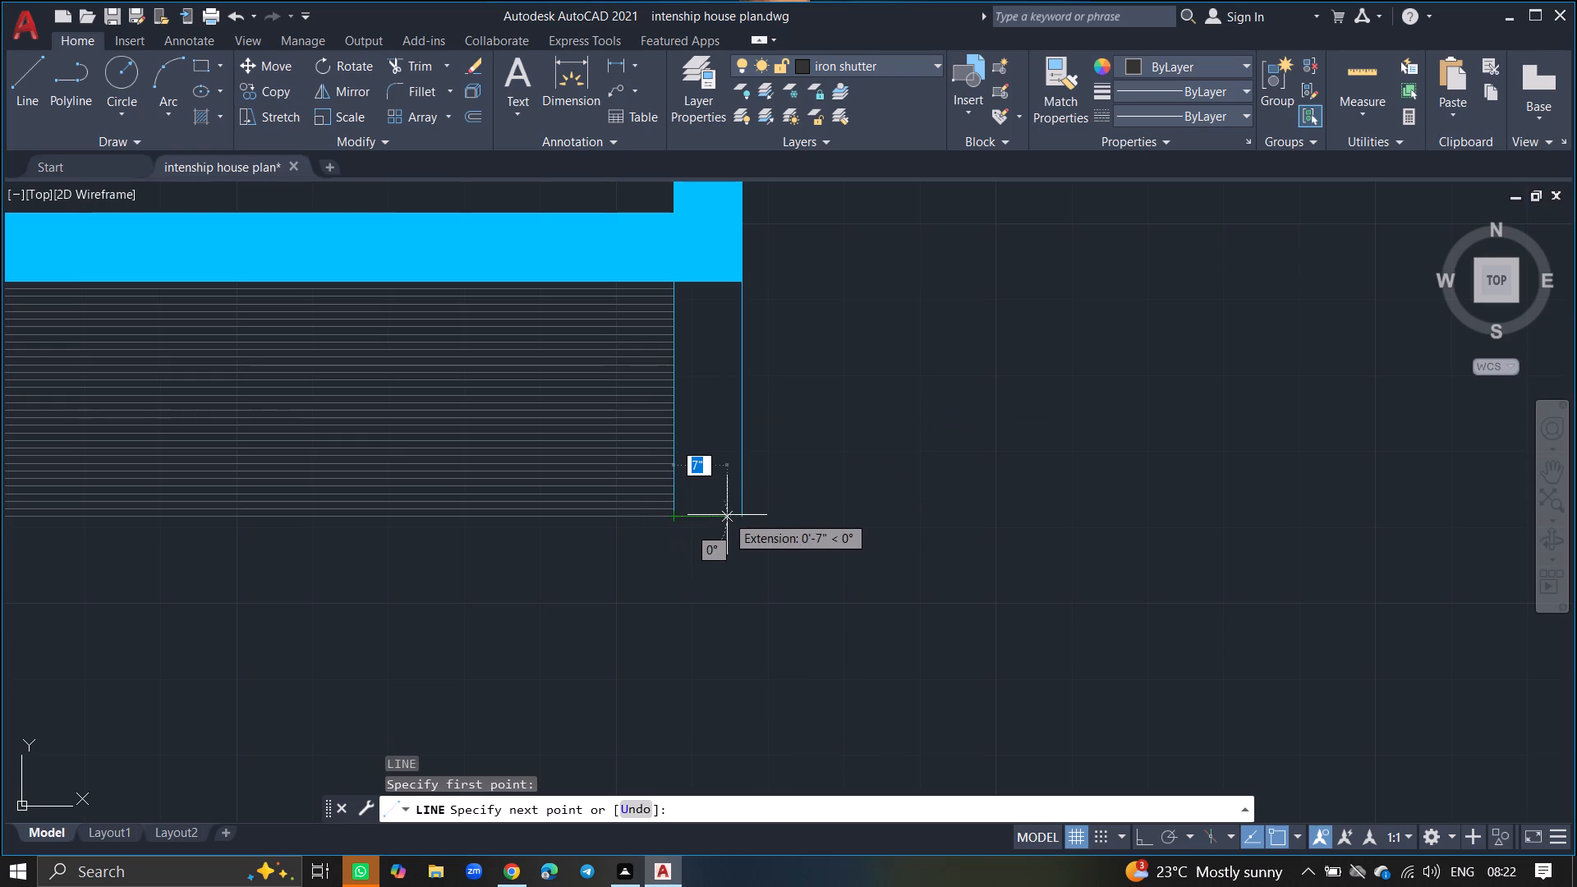
pyautogui.click(745, 515)
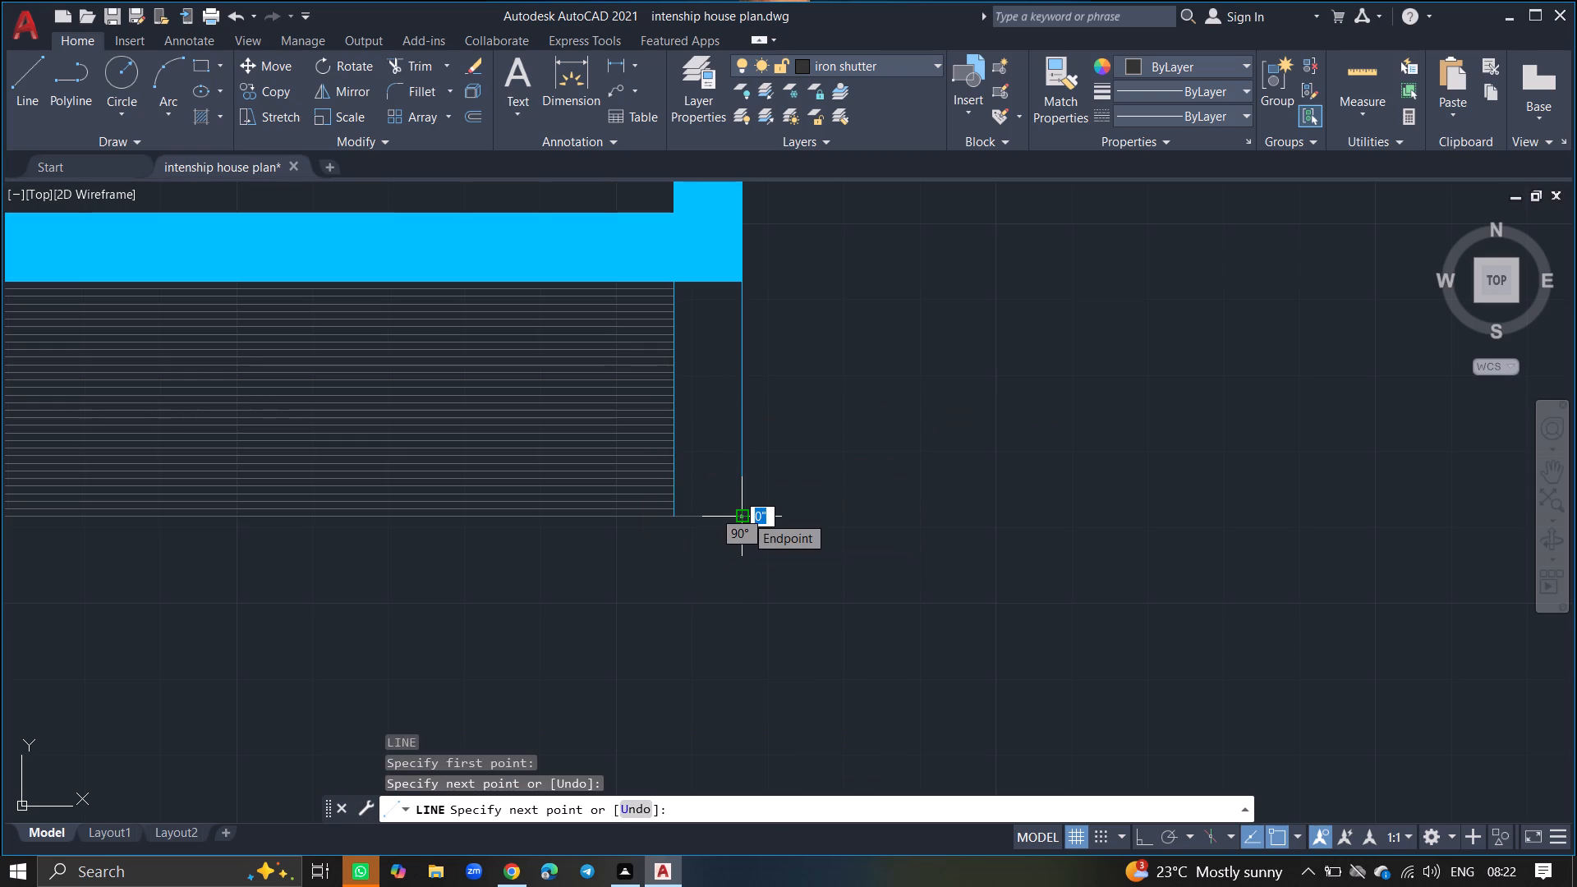
pyautogui.press('Return')
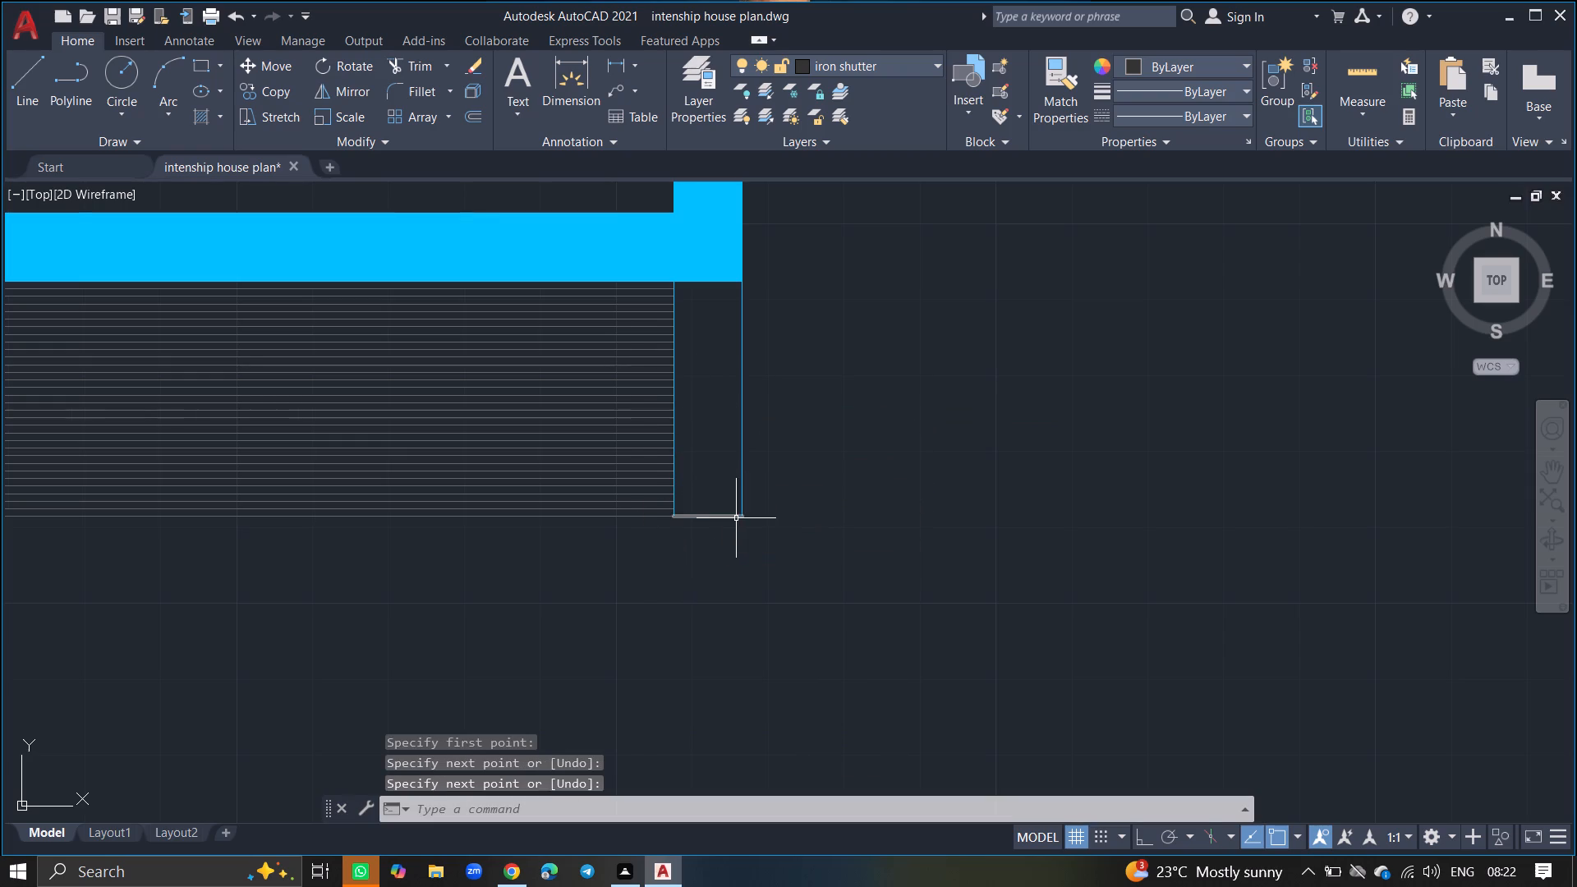
# Move the new closing line at the right wall's lower end to the walls layer.
pyautogui.click(733, 518)
pyautogui.click(902, 62)
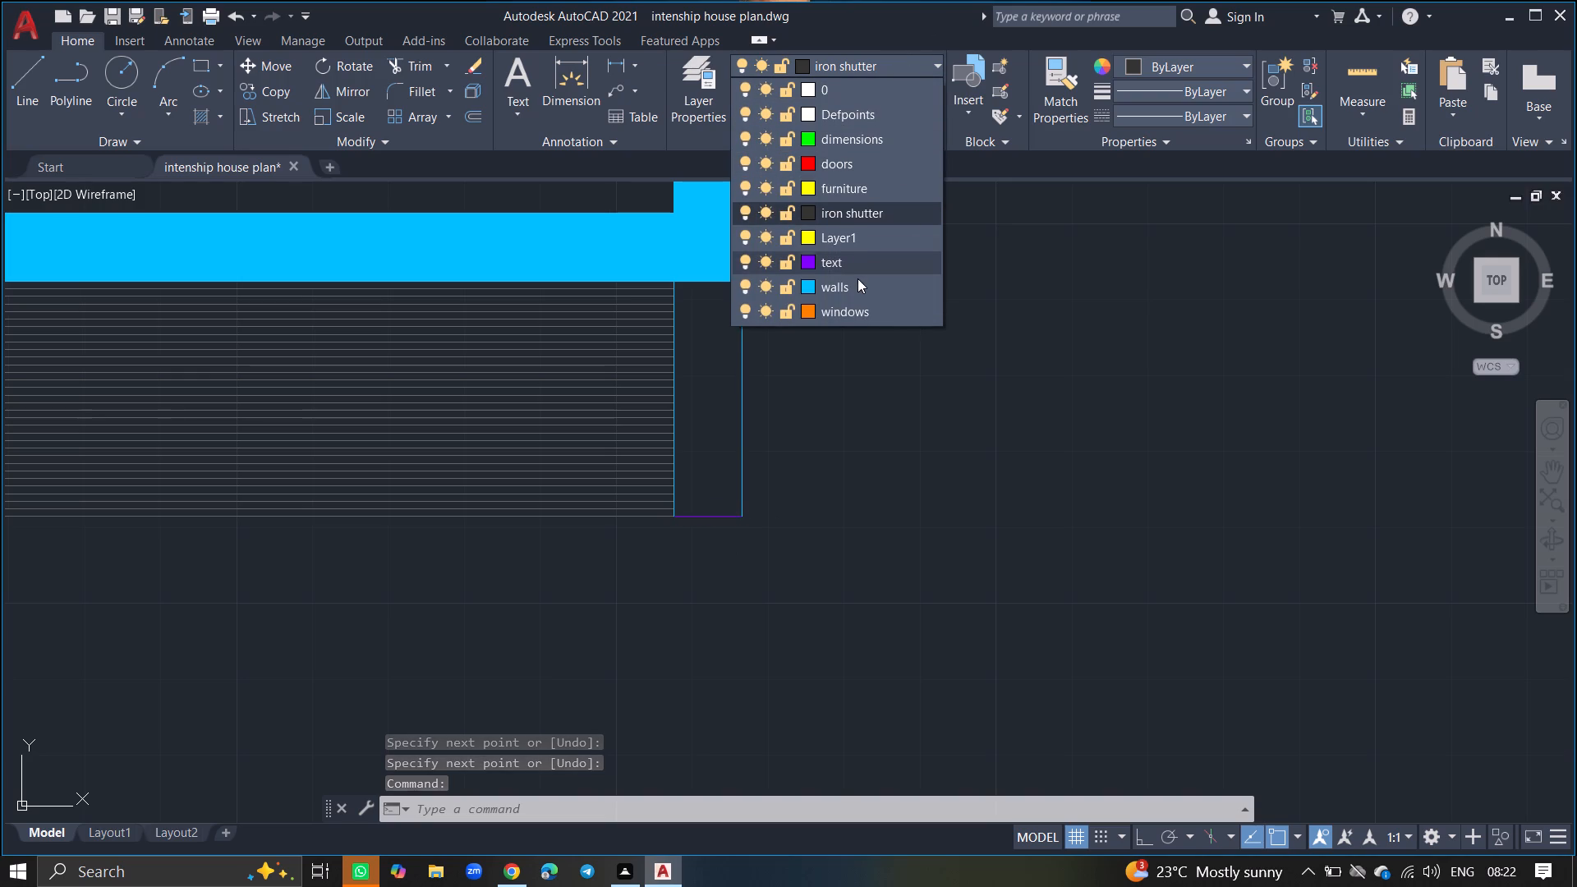
pyautogui.click(857, 280)
pyautogui.press('Escape')
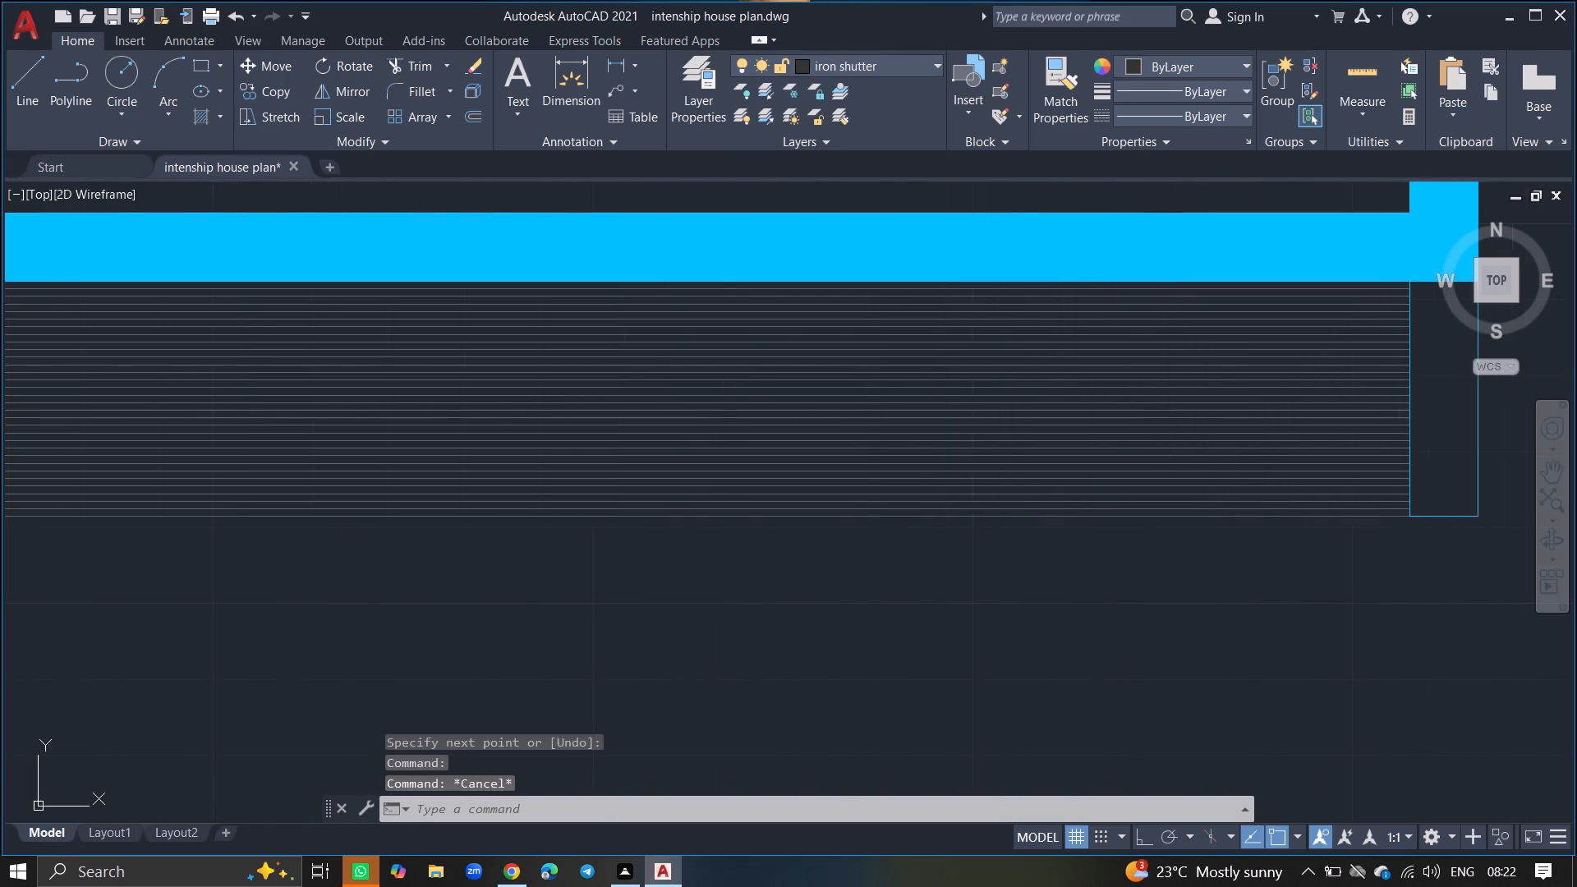
# Extend the inner edge line of the extension's left wall downward to about the middle of the shutter lines.
pyautogui.keyDown('ctrl'); pyautogui.scroll(-4, 572, 419); pyautogui.keyUp('ctrl')
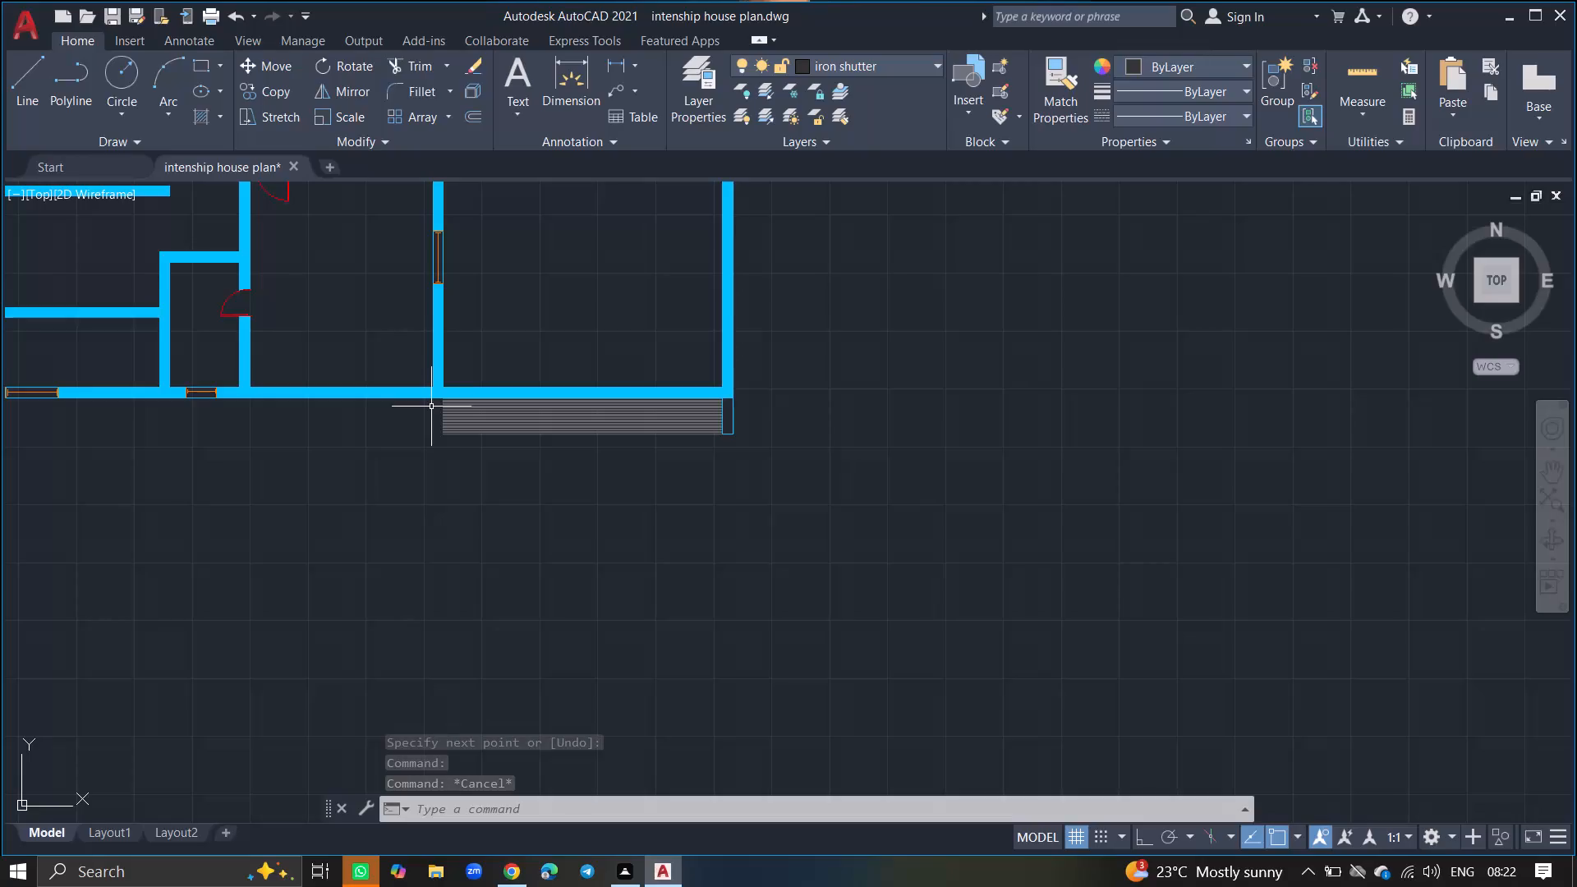
pyautogui.keyDown('ctrl'); pyautogui.scroll(3, 431, 407); pyautogui.keyUp('ctrl')
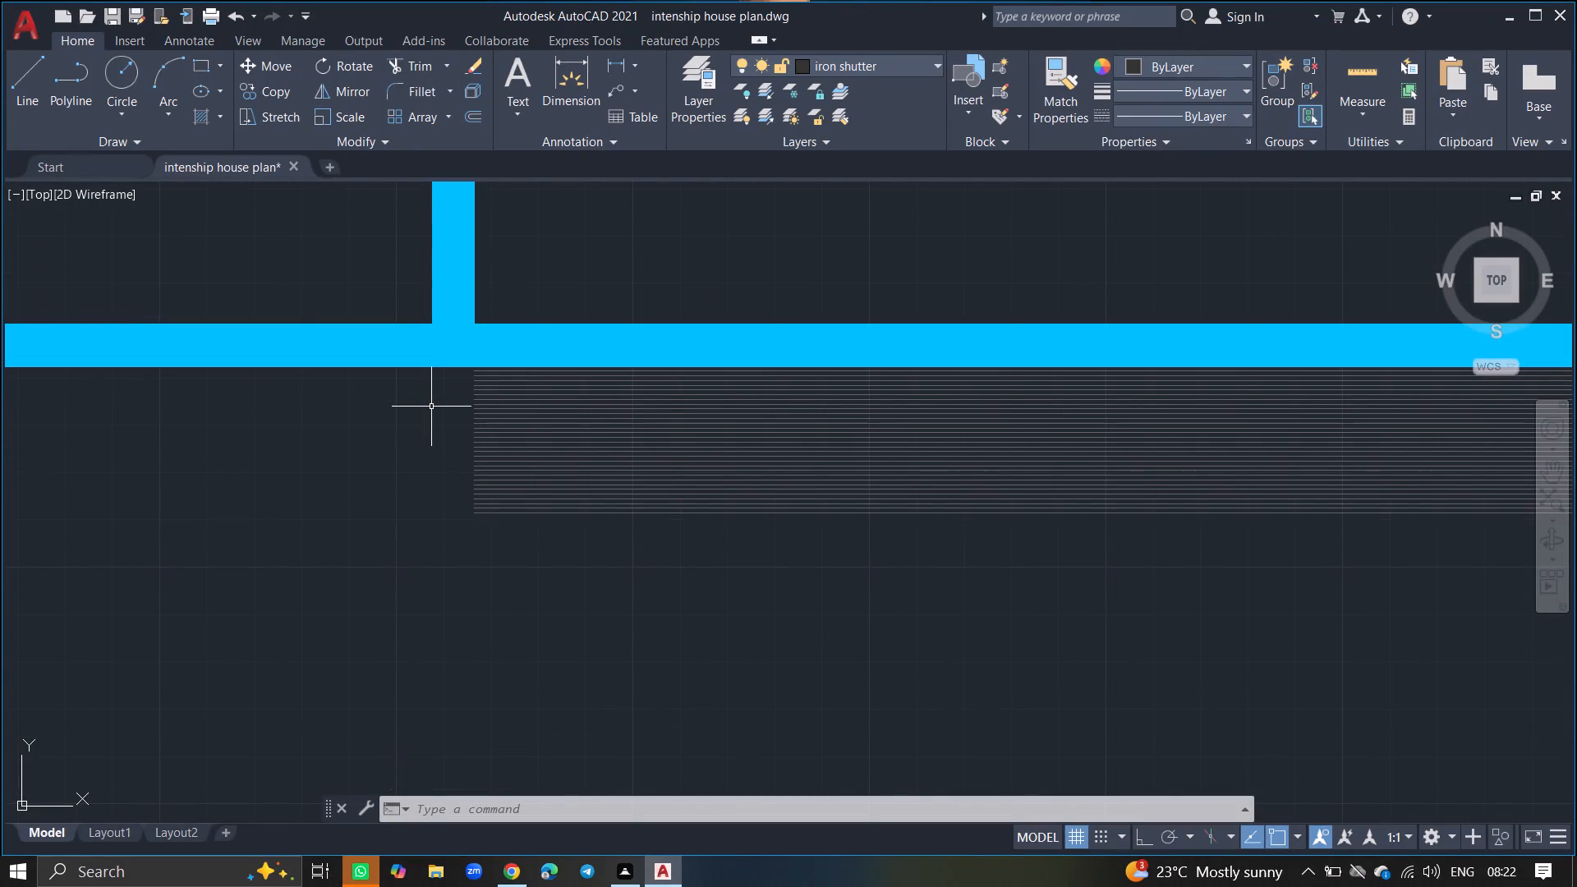
pyautogui.write('EX')
pyautogui.press('Return')
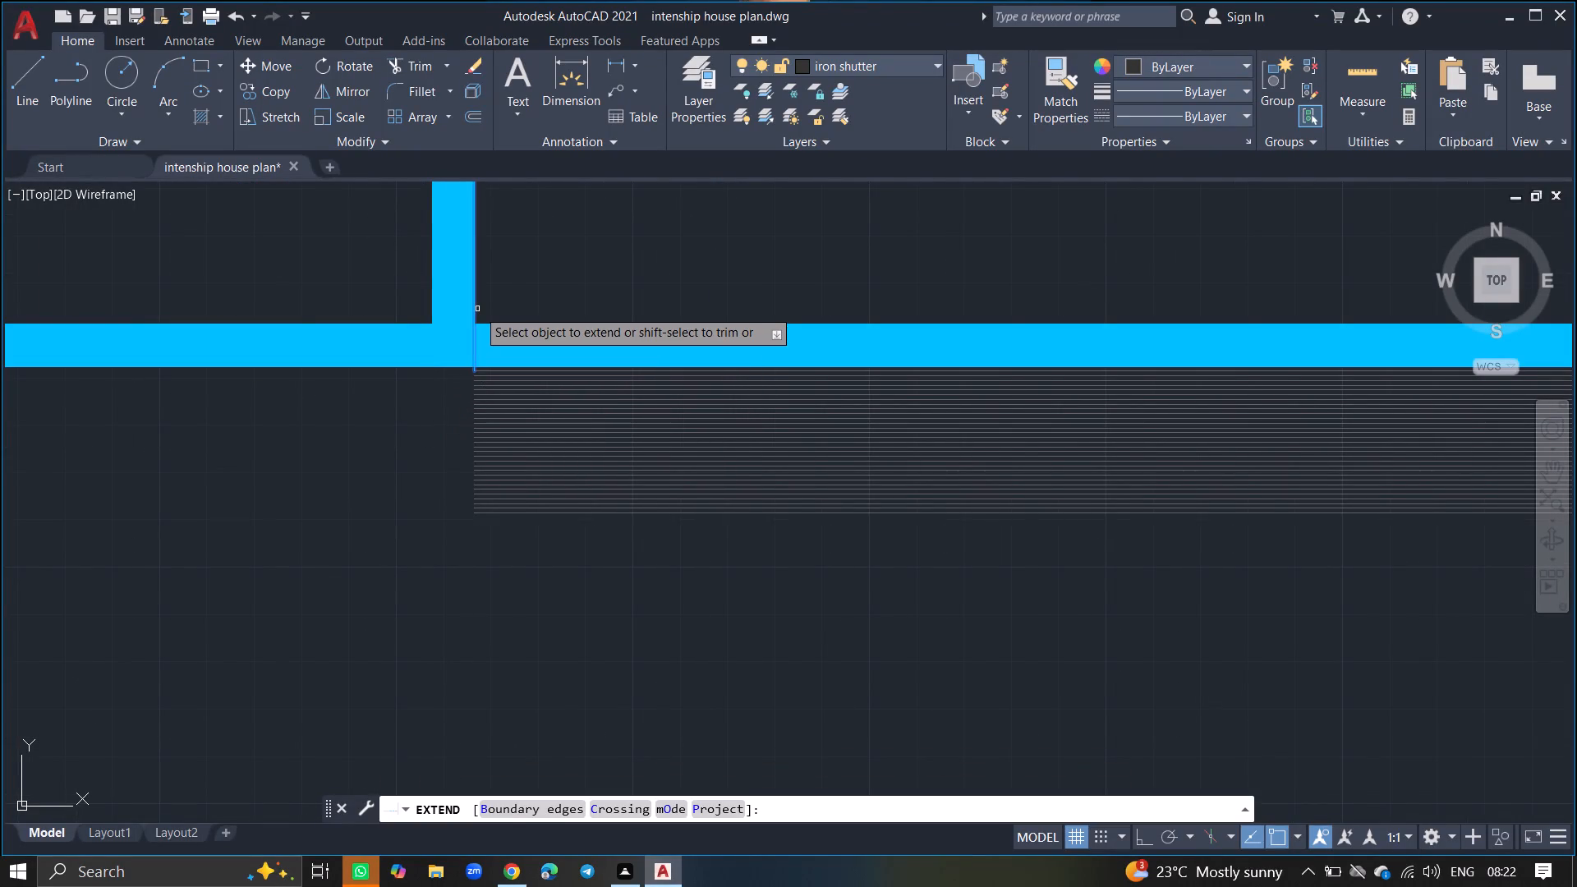
pyautogui.click(478, 309)
pyautogui.click(472, 307)
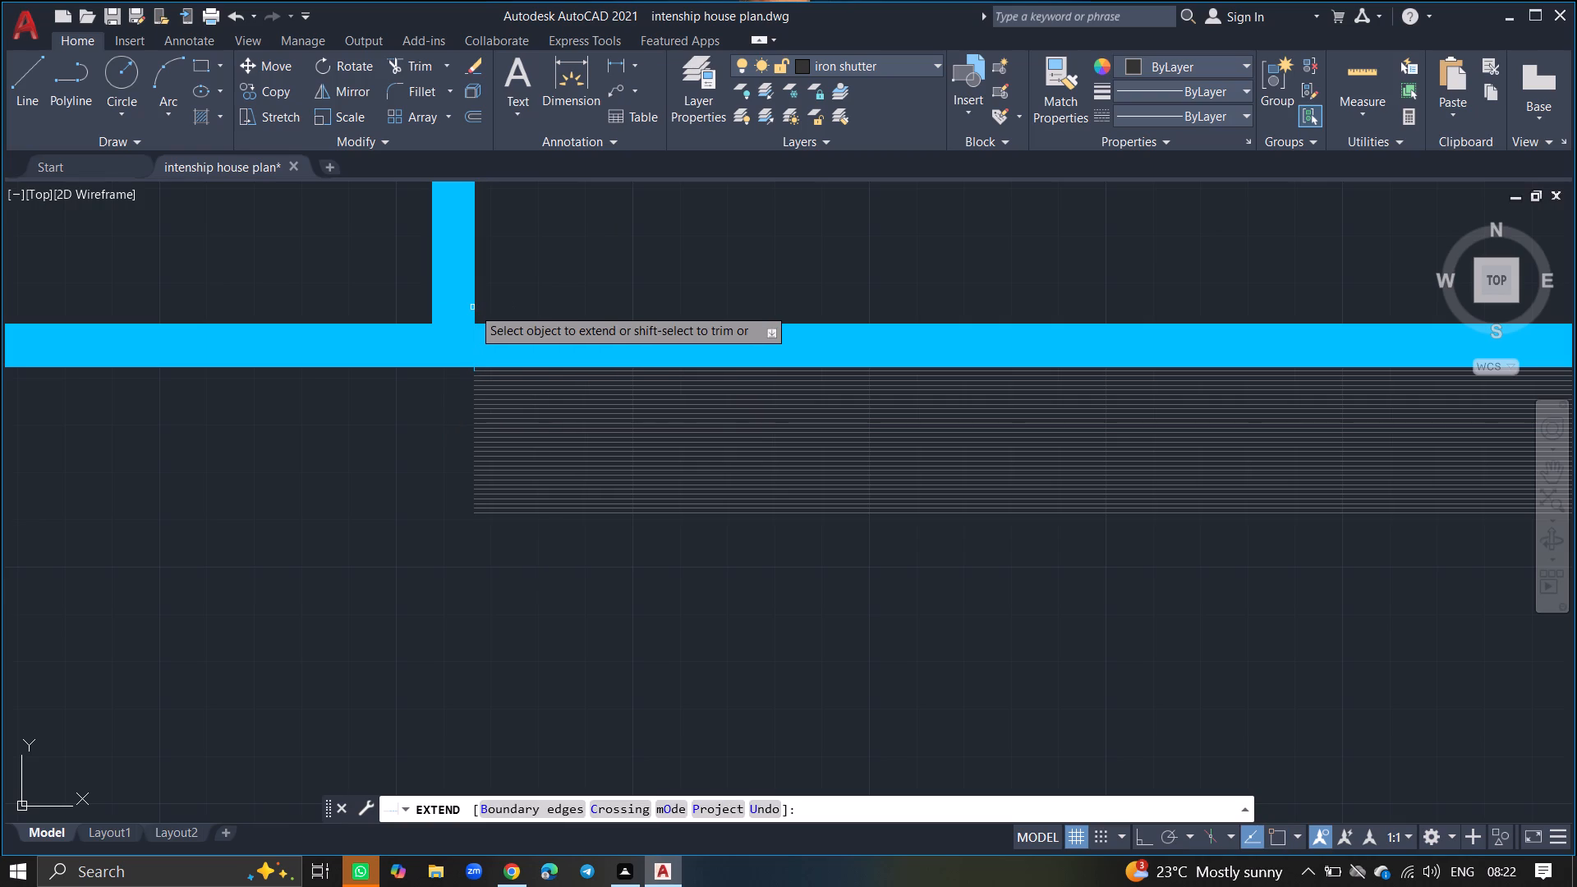
pyautogui.doubleClick(472, 307)
pyautogui.tripleClick(472, 308)
pyautogui.tripleClick(472, 308)
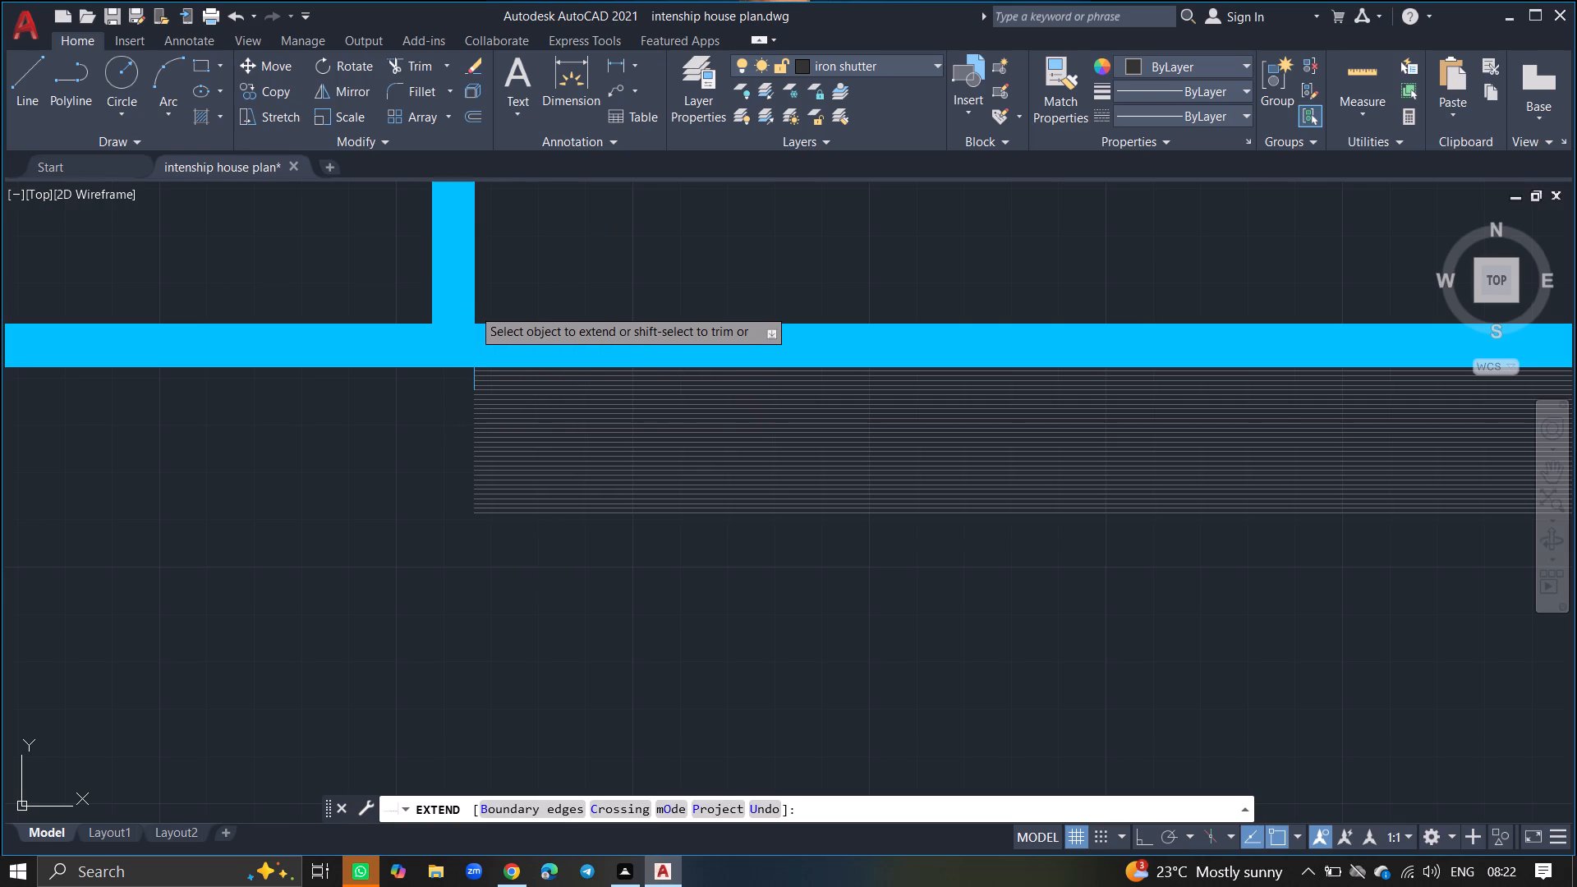
pyautogui.tripleClick(472, 308)
pyautogui.tripleClick(472, 308)
pyautogui.tripleClick(472, 308)
pyautogui.tripleClick(472, 308)
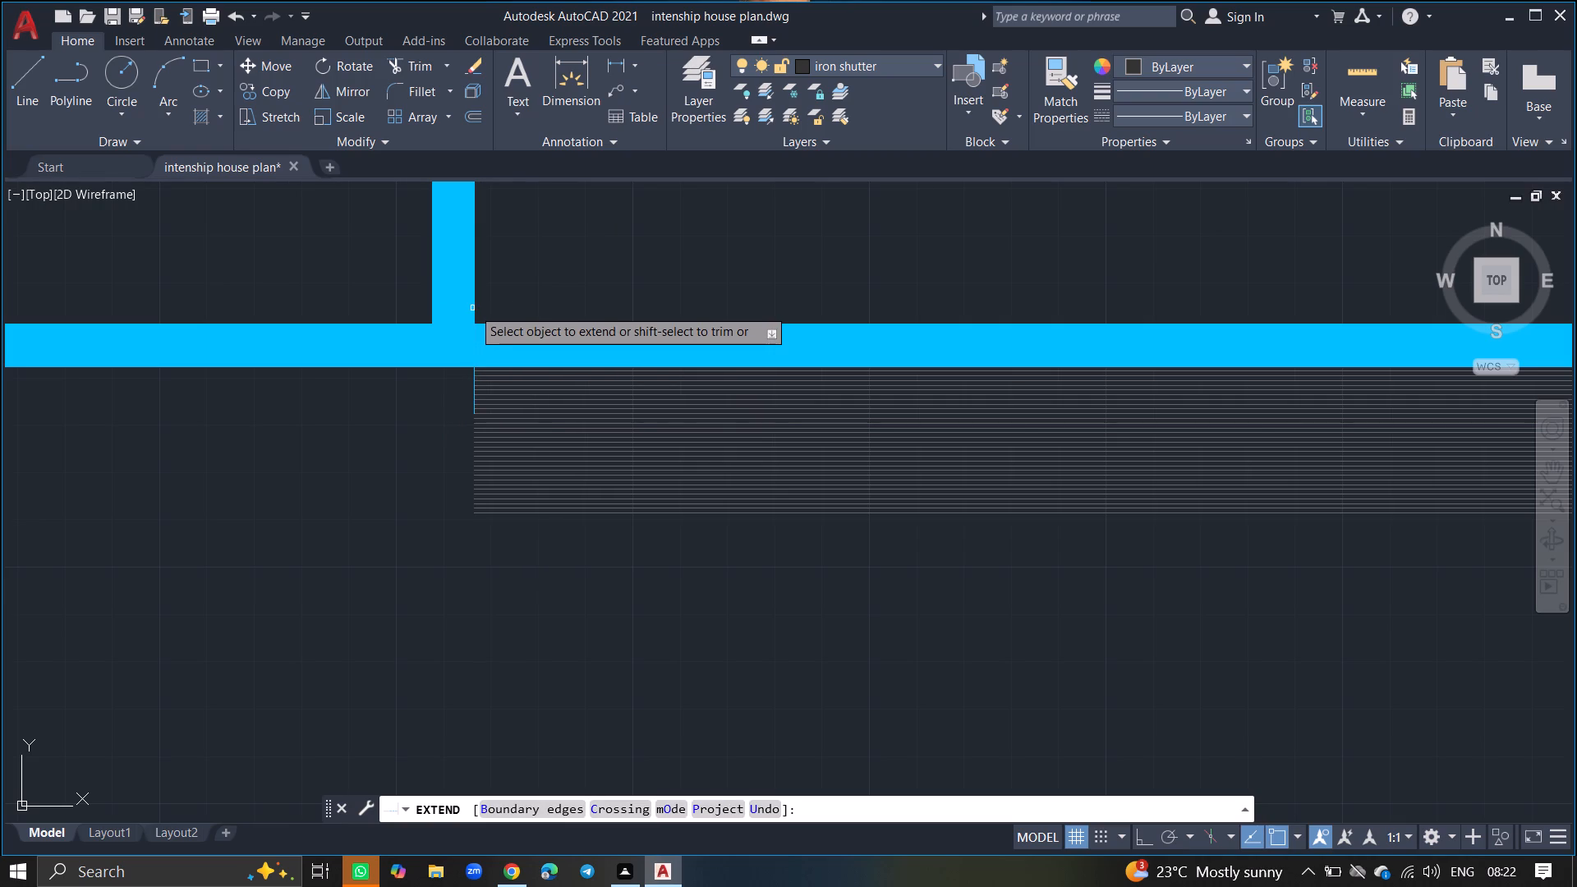
pyautogui.tripleClick(472, 308)
pyautogui.tripleClick(472, 308)
pyautogui.tripleClick(472, 308)
pyautogui.tripleClick(472, 308)
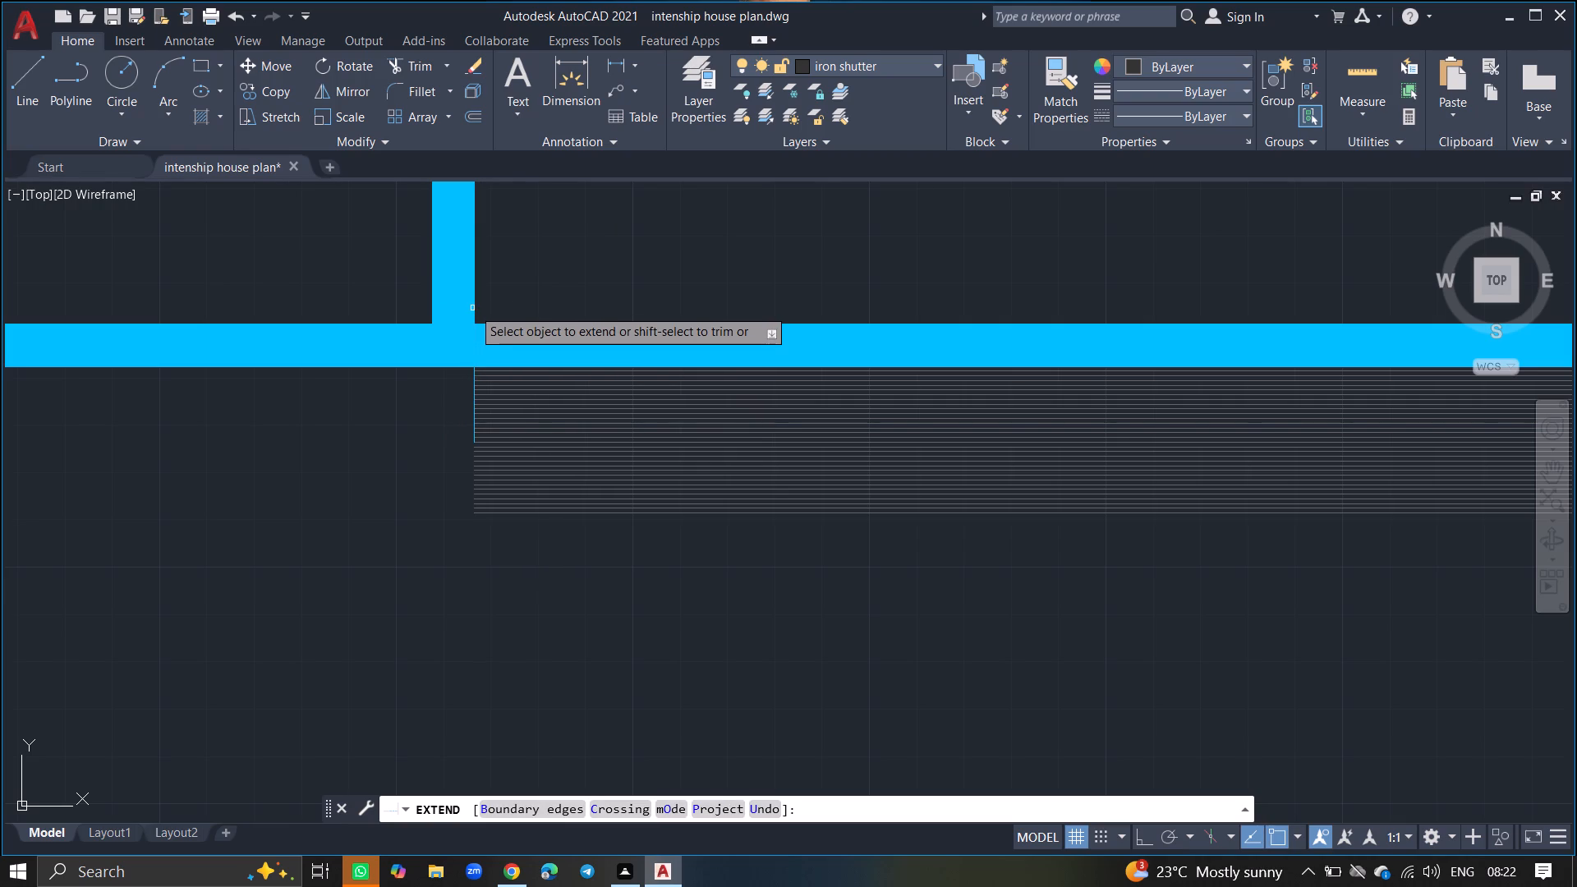
# Extend the left wall's inner edge line the rest of the way to the lowest shutter line and finish the Extend command.
pyautogui.tripleClick(472, 308)
pyautogui.tripleClick(472, 308)
pyautogui.tripleClick(472, 308)
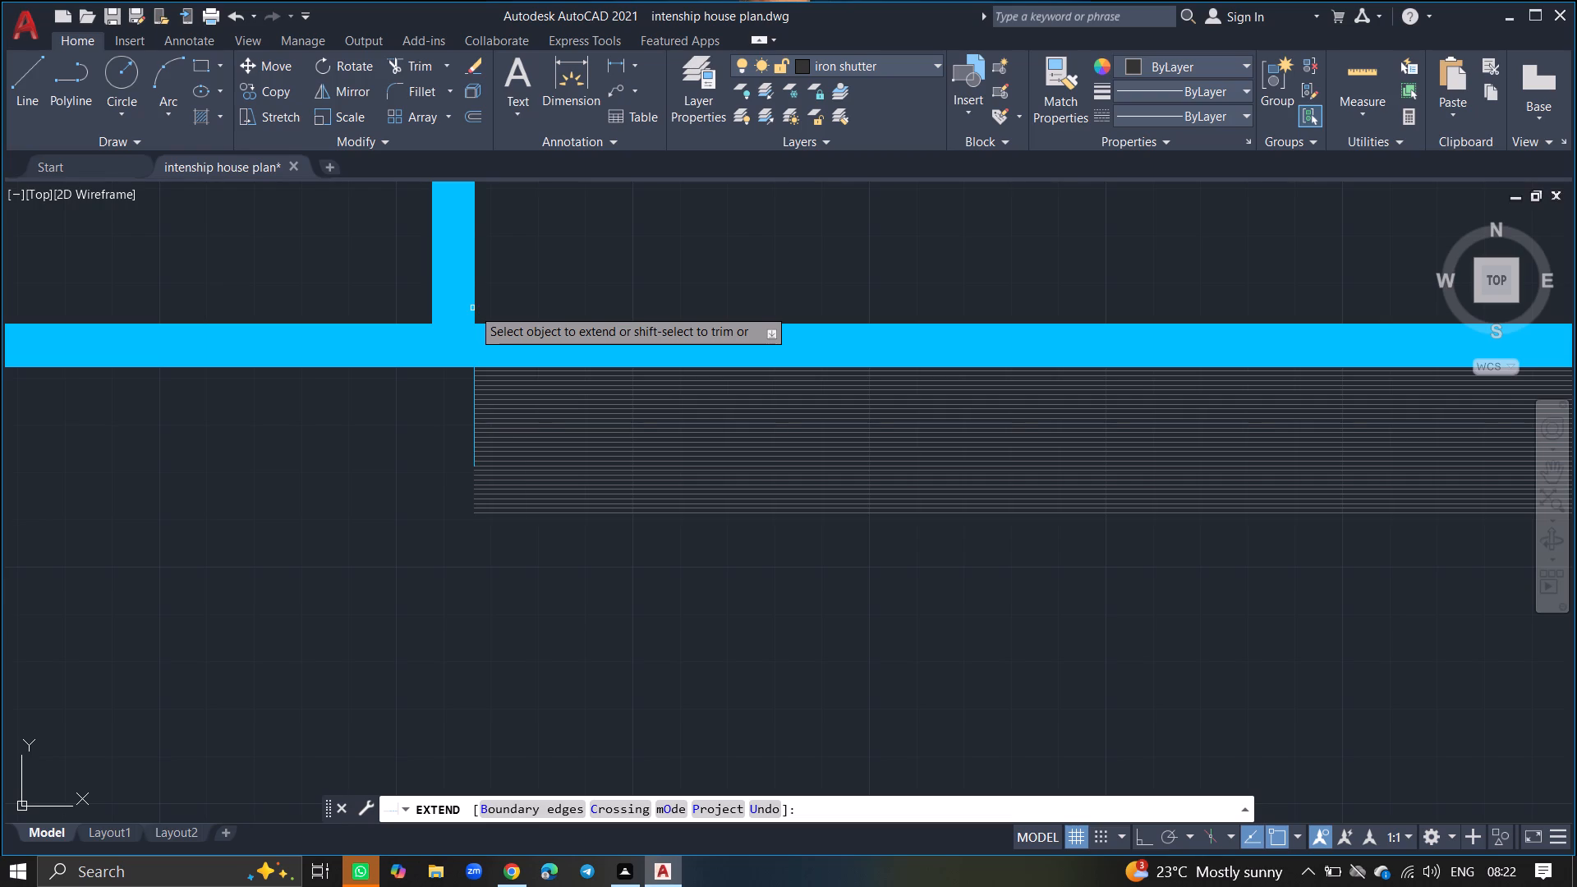
pyautogui.tripleClick(472, 308)
pyautogui.tripleClick(472, 308)
pyautogui.tripleClick(472, 308)
pyautogui.tripleClick(472, 308)
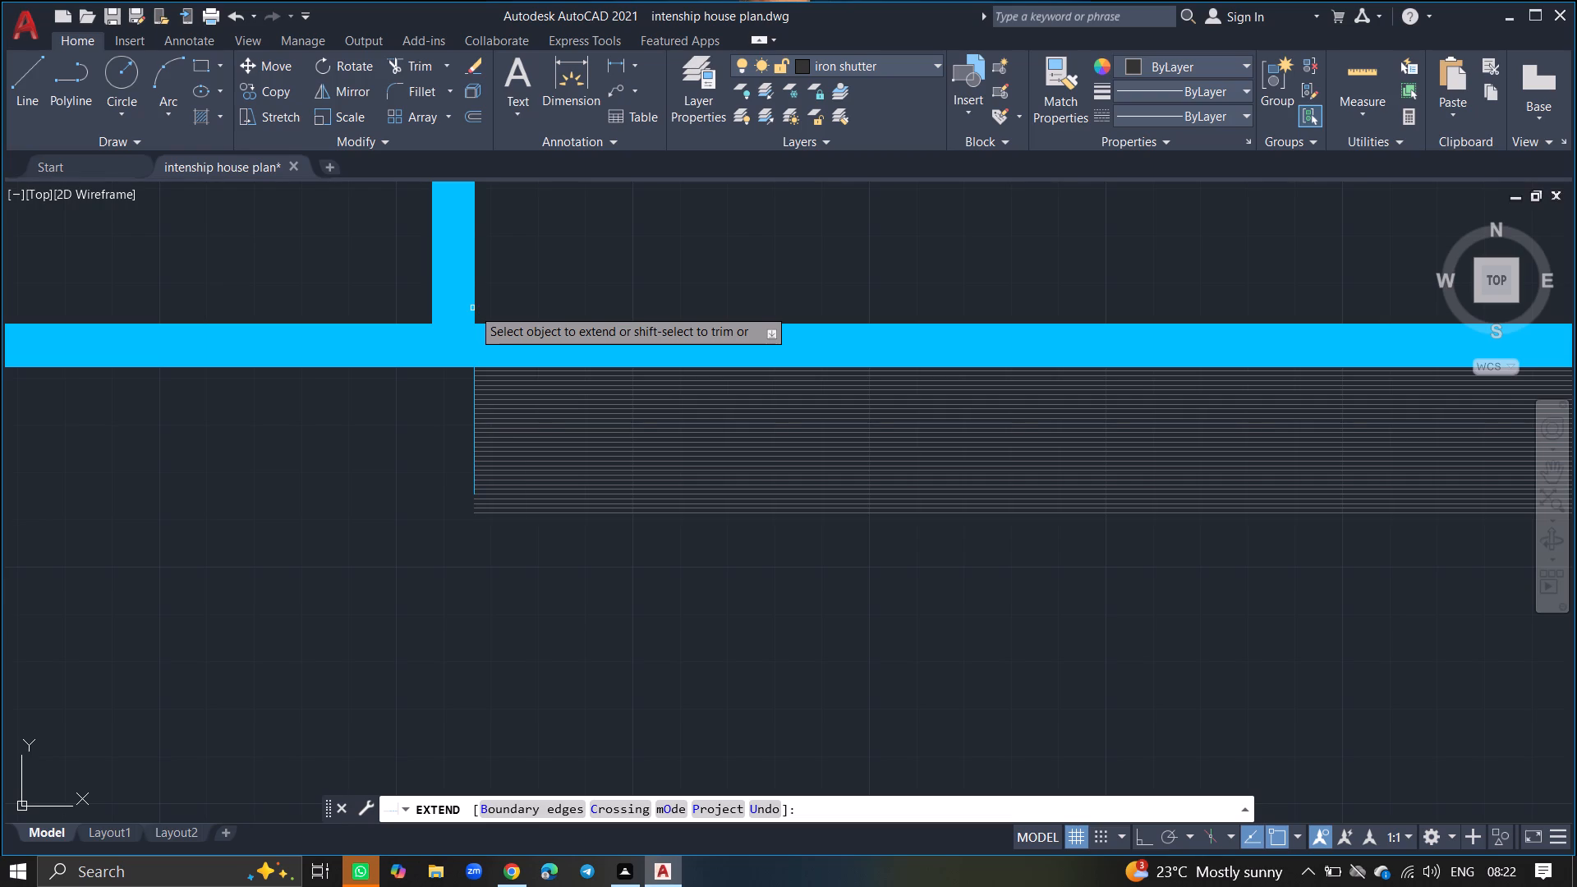
pyautogui.tripleClick(472, 308)
pyautogui.tripleClick(472, 308)
pyautogui.press('Return')
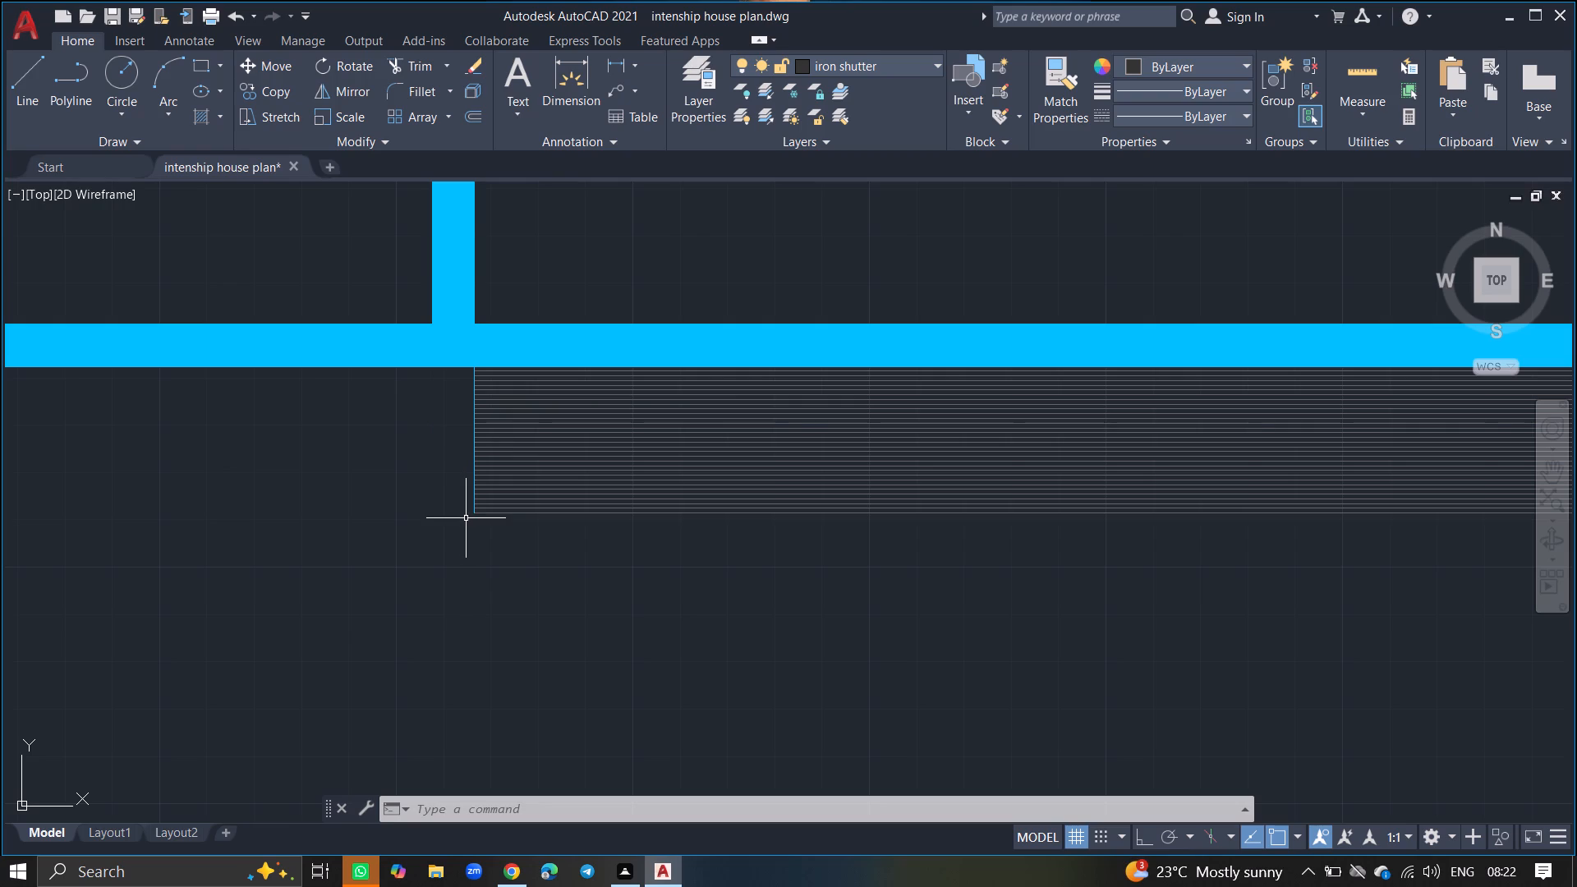
# Draw a short horizontal line leftward from the lower end of the left wall's inner edge, in line with the lowest shutter line.
pyautogui.keyDown('ctrl'); pyautogui.scroll(5, 466, 518); pyautogui.keyUp('ctrl')
pyautogui.press('l')
pyautogui.press('Return')
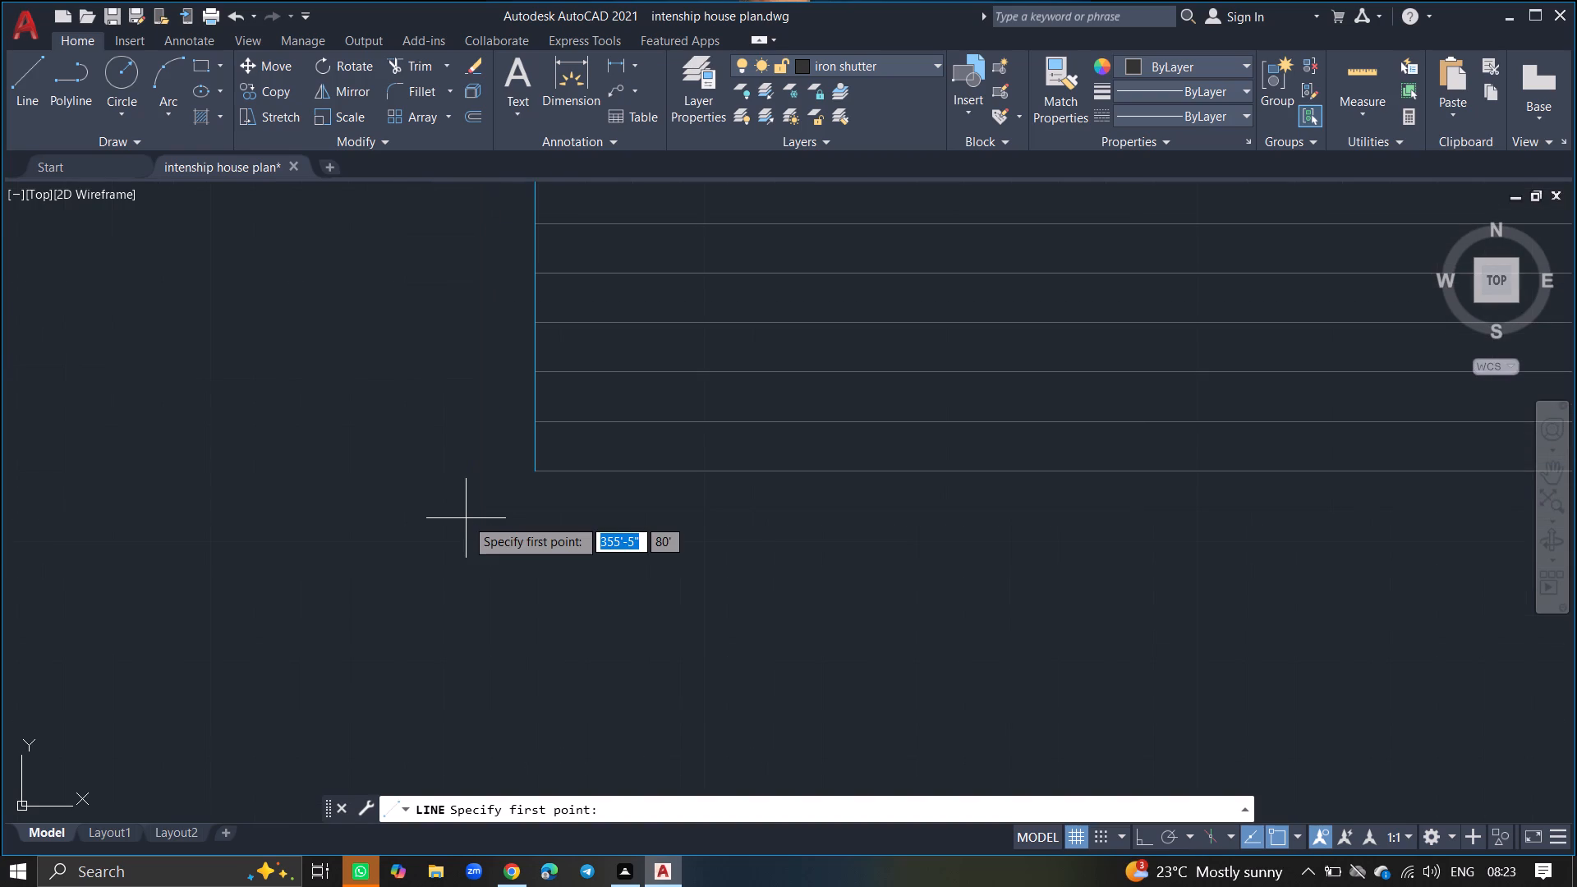
pyautogui.click(531, 475)
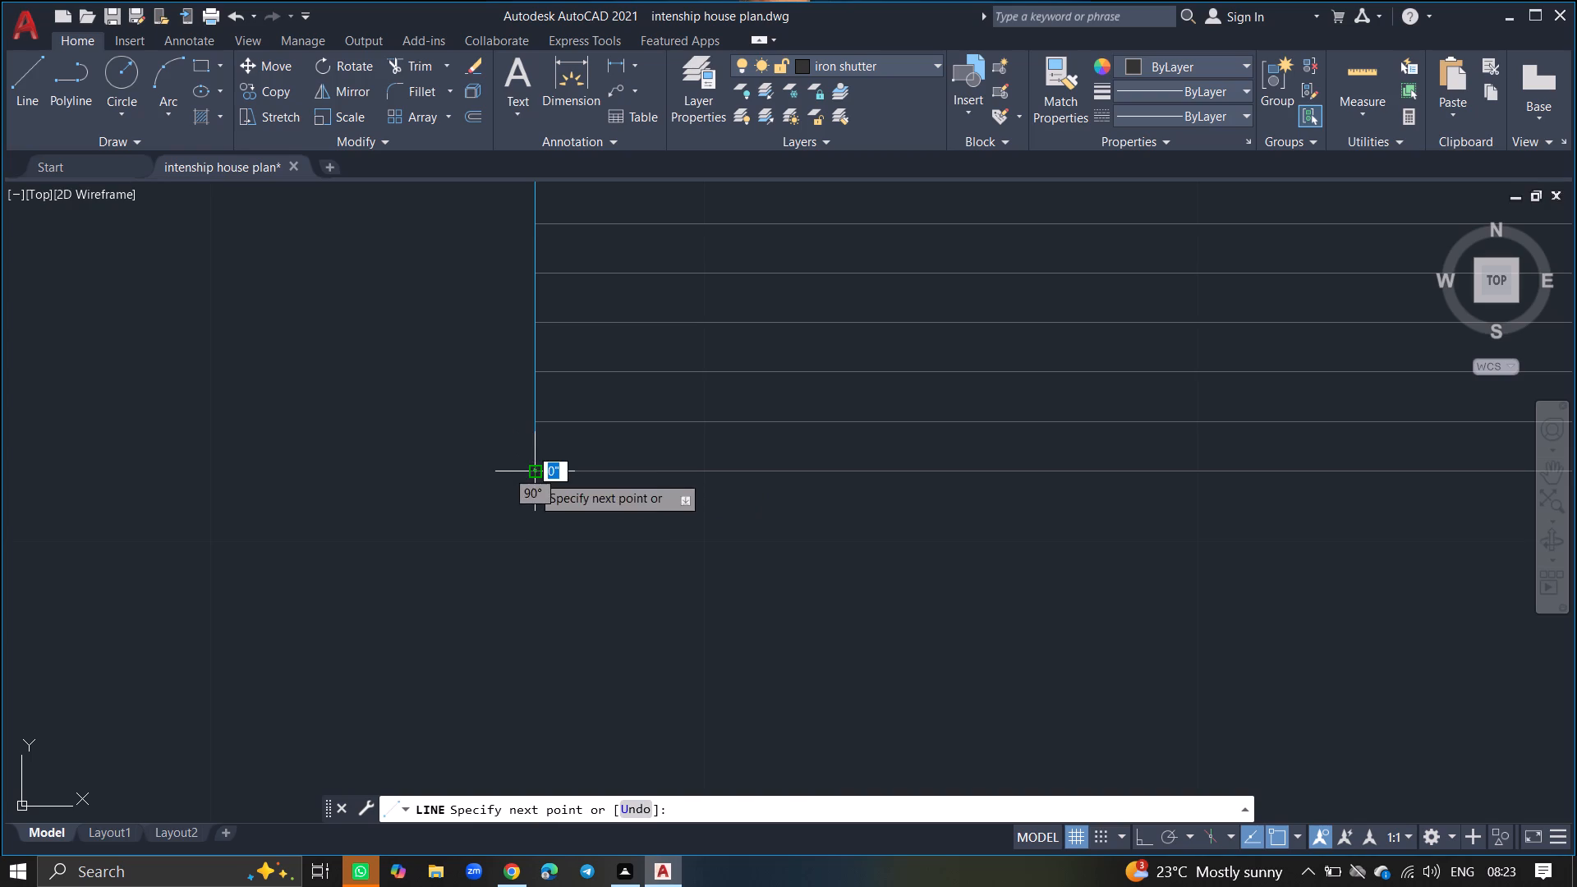
pyautogui.click(364, 466)
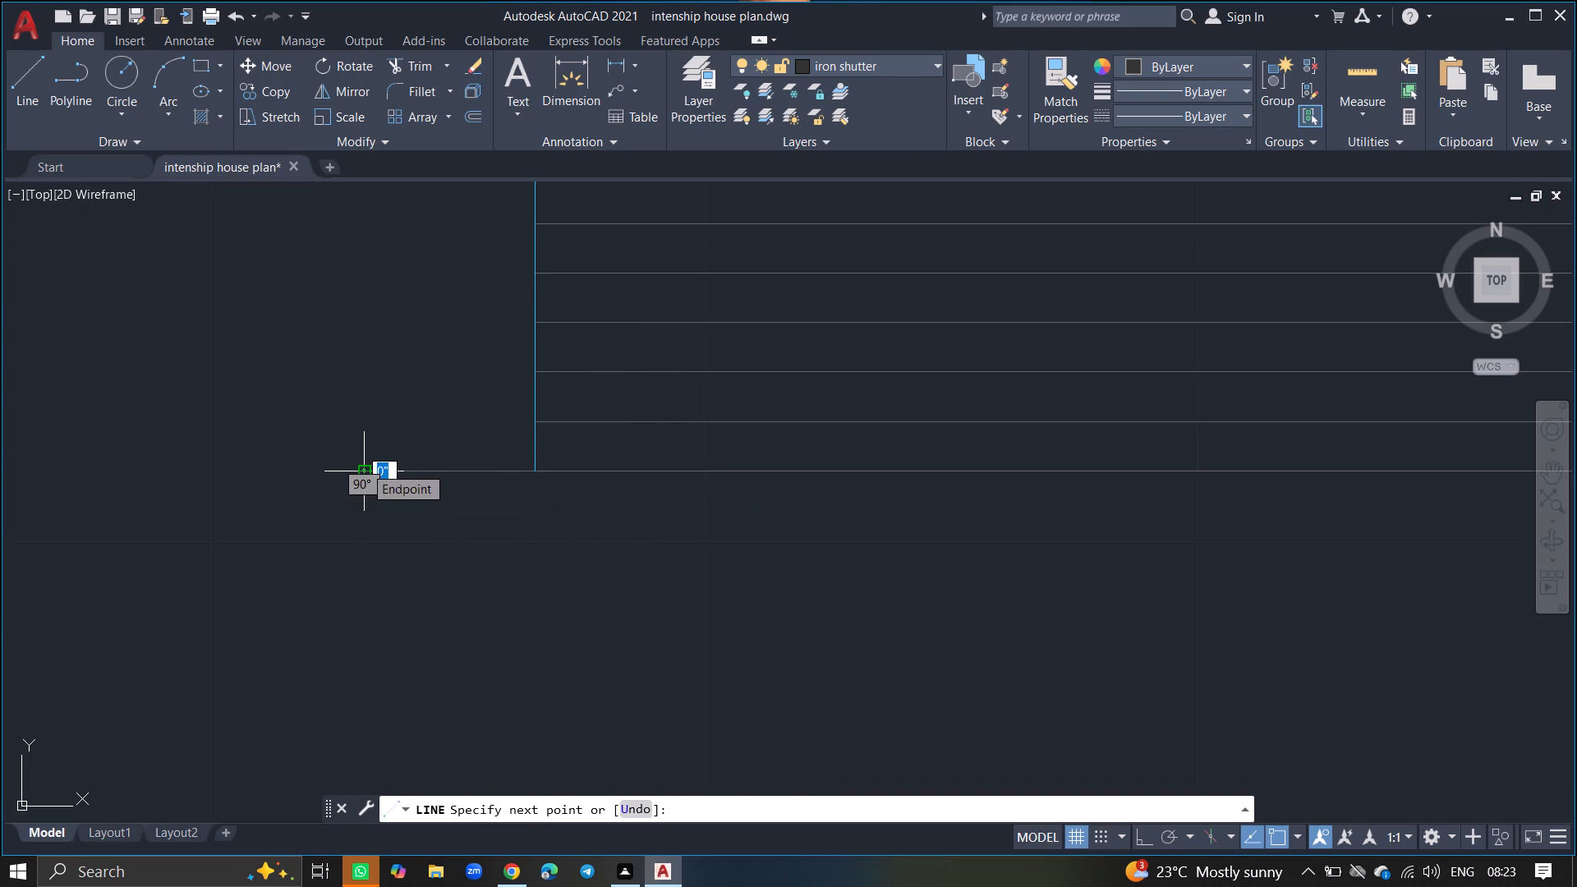
pyautogui.click(306, 470)
pyautogui.press('Return')
# Draw a horizontal line about 11" long leftward from the free end of the short closing line at the left wall's lower end.
pyautogui.keyDown('ctrl'); pyautogui.scroll(-3, 306, 470); pyautogui.keyUp('ctrl')
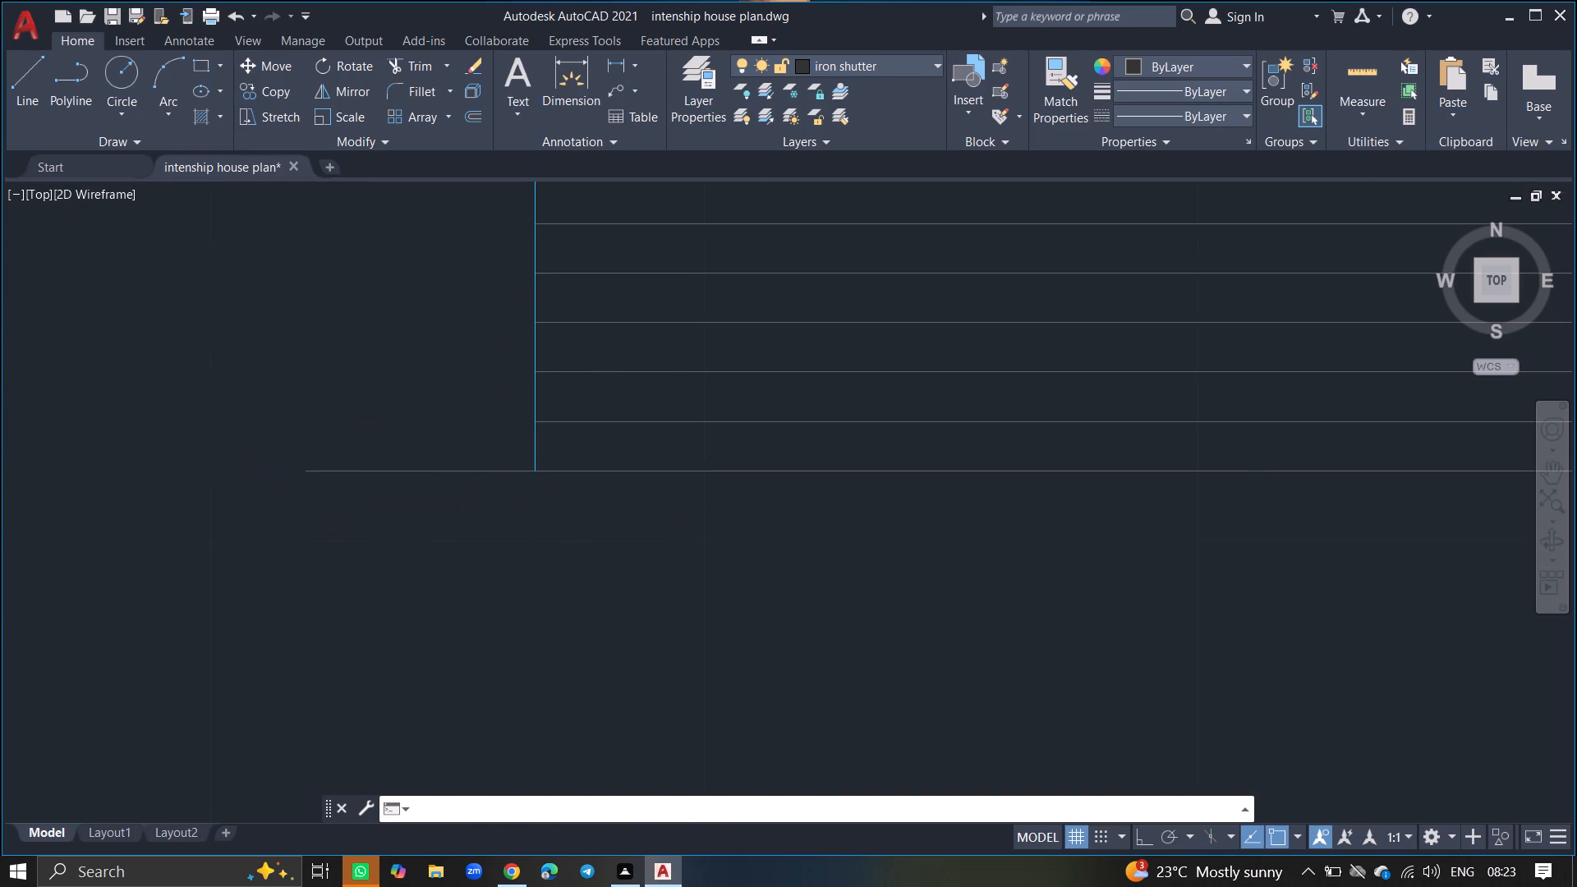
pyautogui.keyDown('ctrl'); pyautogui.scroll(-2, 306, 470); pyautogui.keyUp('ctrl')
pyautogui.keyDown('ctrl'); pyautogui.scroll(-1, 240, 443); pyautogui.keyUp('ctrl')
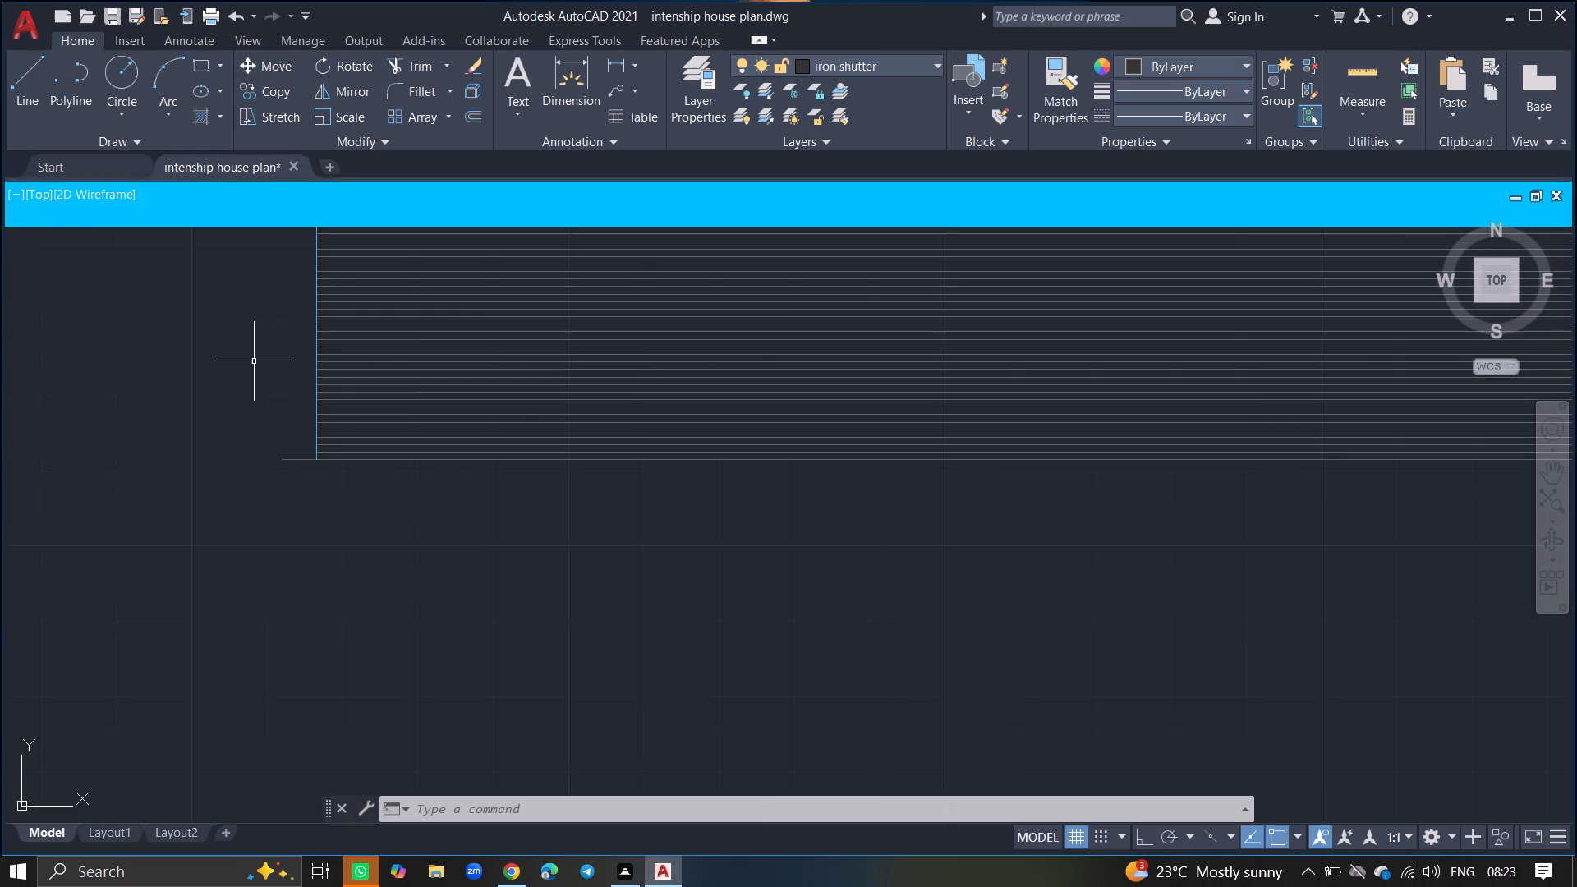
pyautogui.keyDown('ctrl'); pyautogui.scroll(-3, 255, 360); pyautogui.keyUp('ctrl')
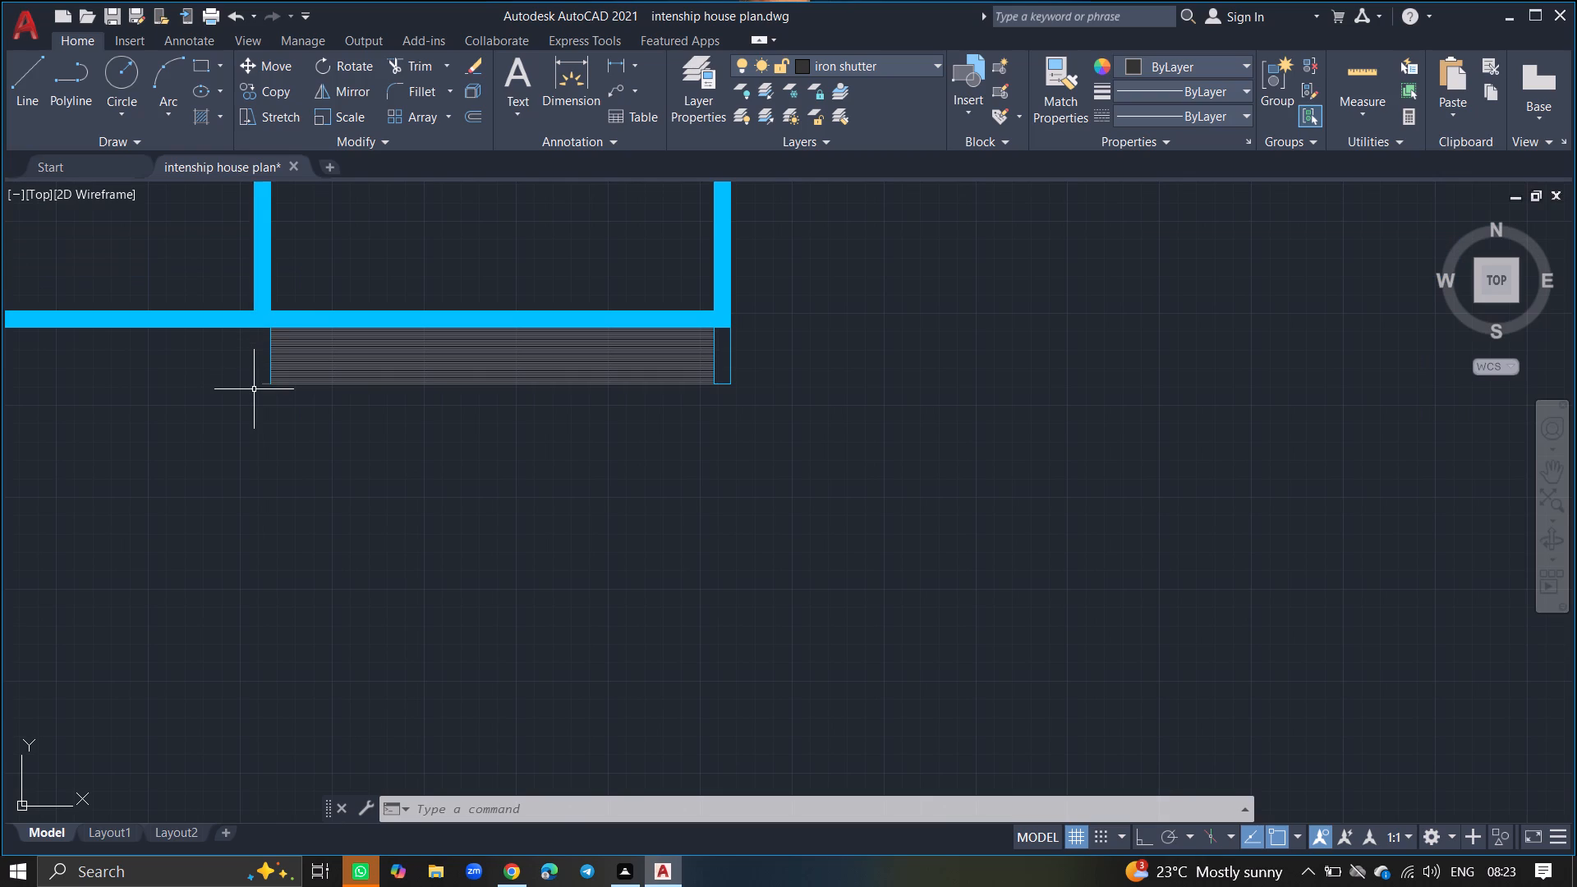
pyautogui.keyDown('ctrl'); pyautogui.scroll(3, 254, 389); pyautogui.keyUp('ctrl')
pyautogui.press('l')
pyautogui.press('Return')
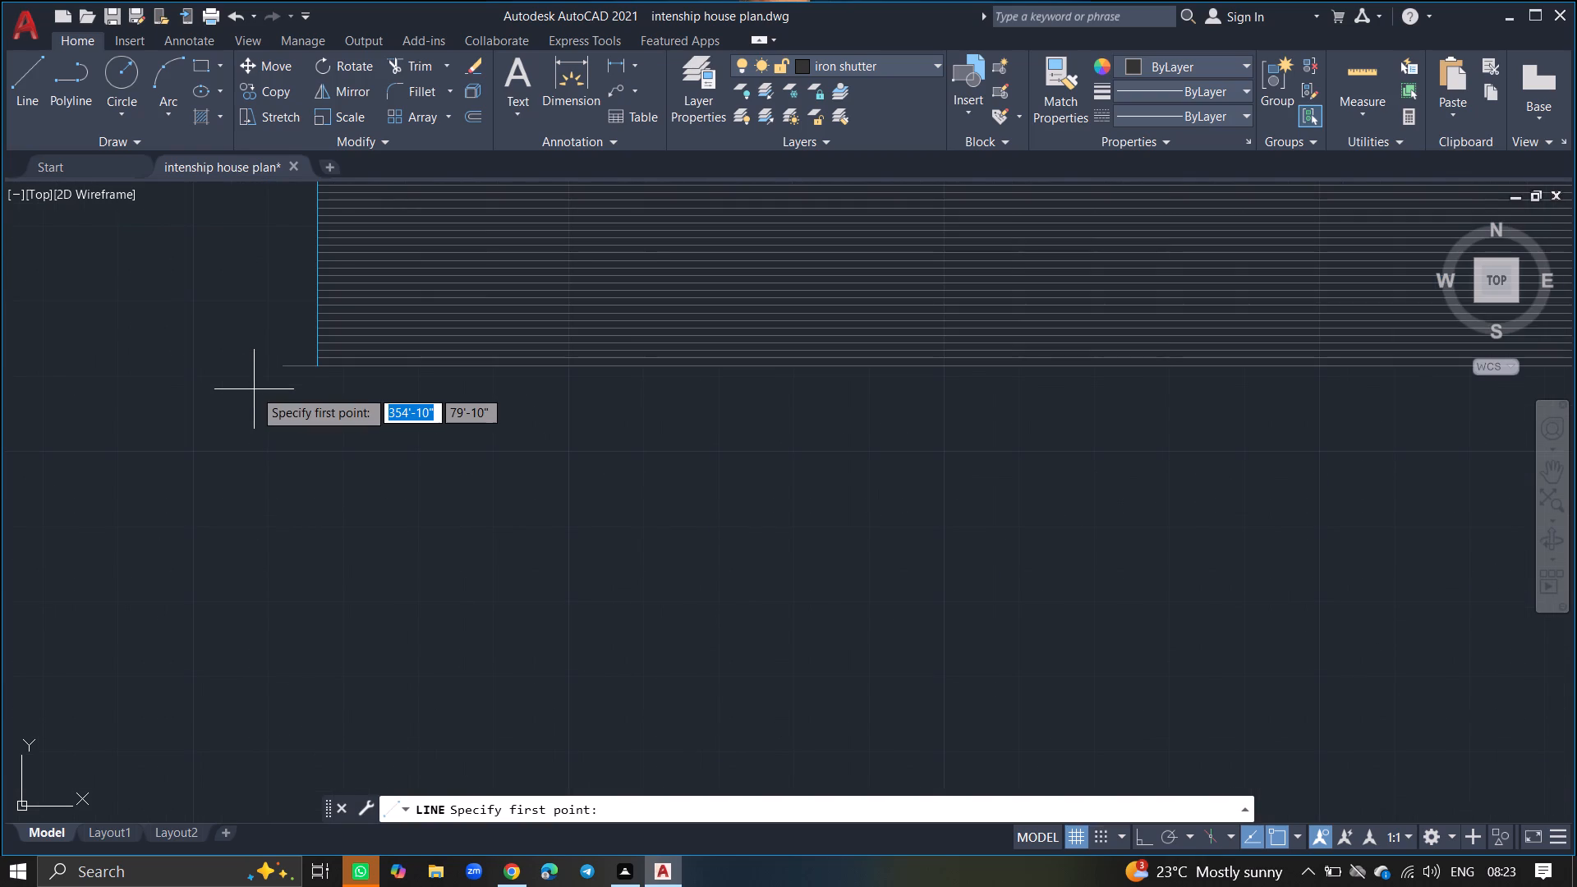
pyautogui.keyDown('ctrl'); pyautogui.scroll(5, 254, 389); pyautogui.keyUp('ctrl')
pyautogui.keyDown('ctrl'); pyautogui.scroll(-2, 308, 355); pyautogui.keyUp('ctrl')
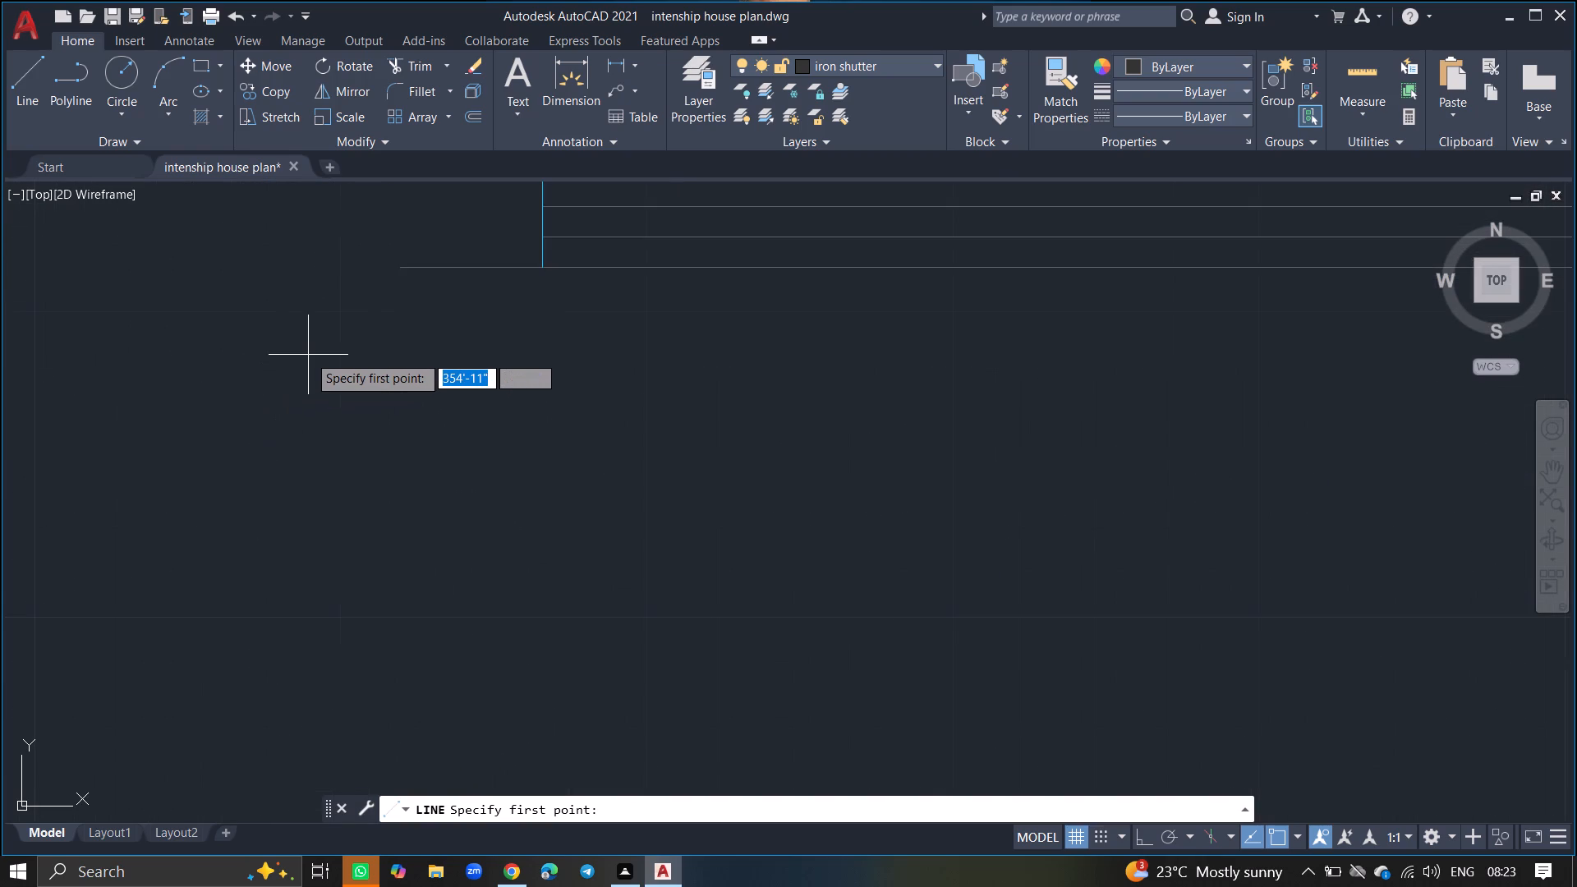
pyautogui.click(400, 268)
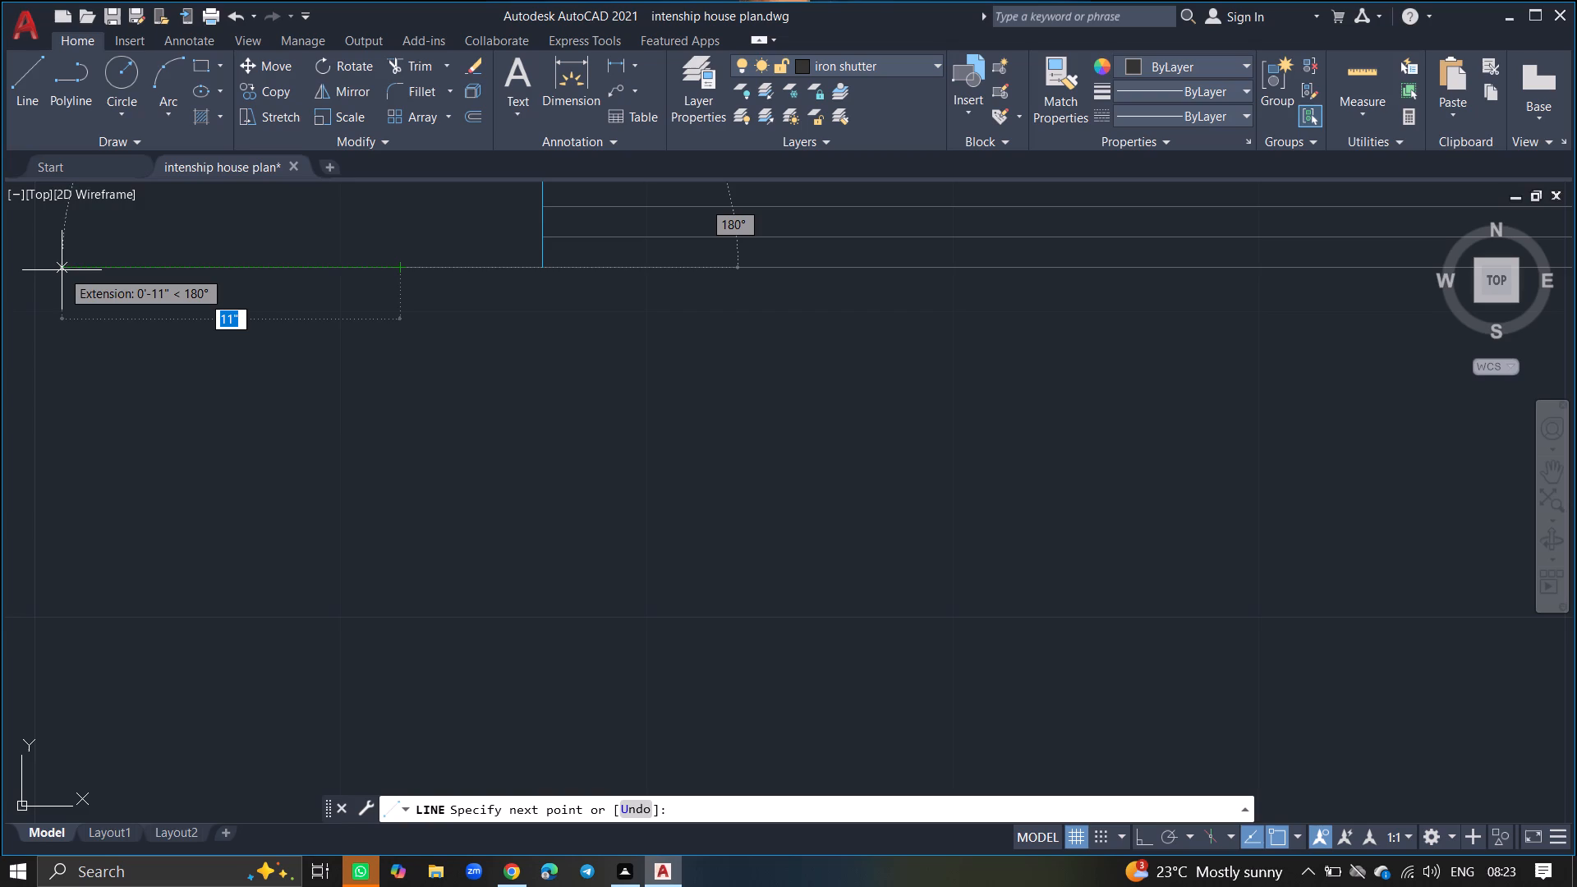
pyautogui.press('F8')
pyautogui.click(62, 270)
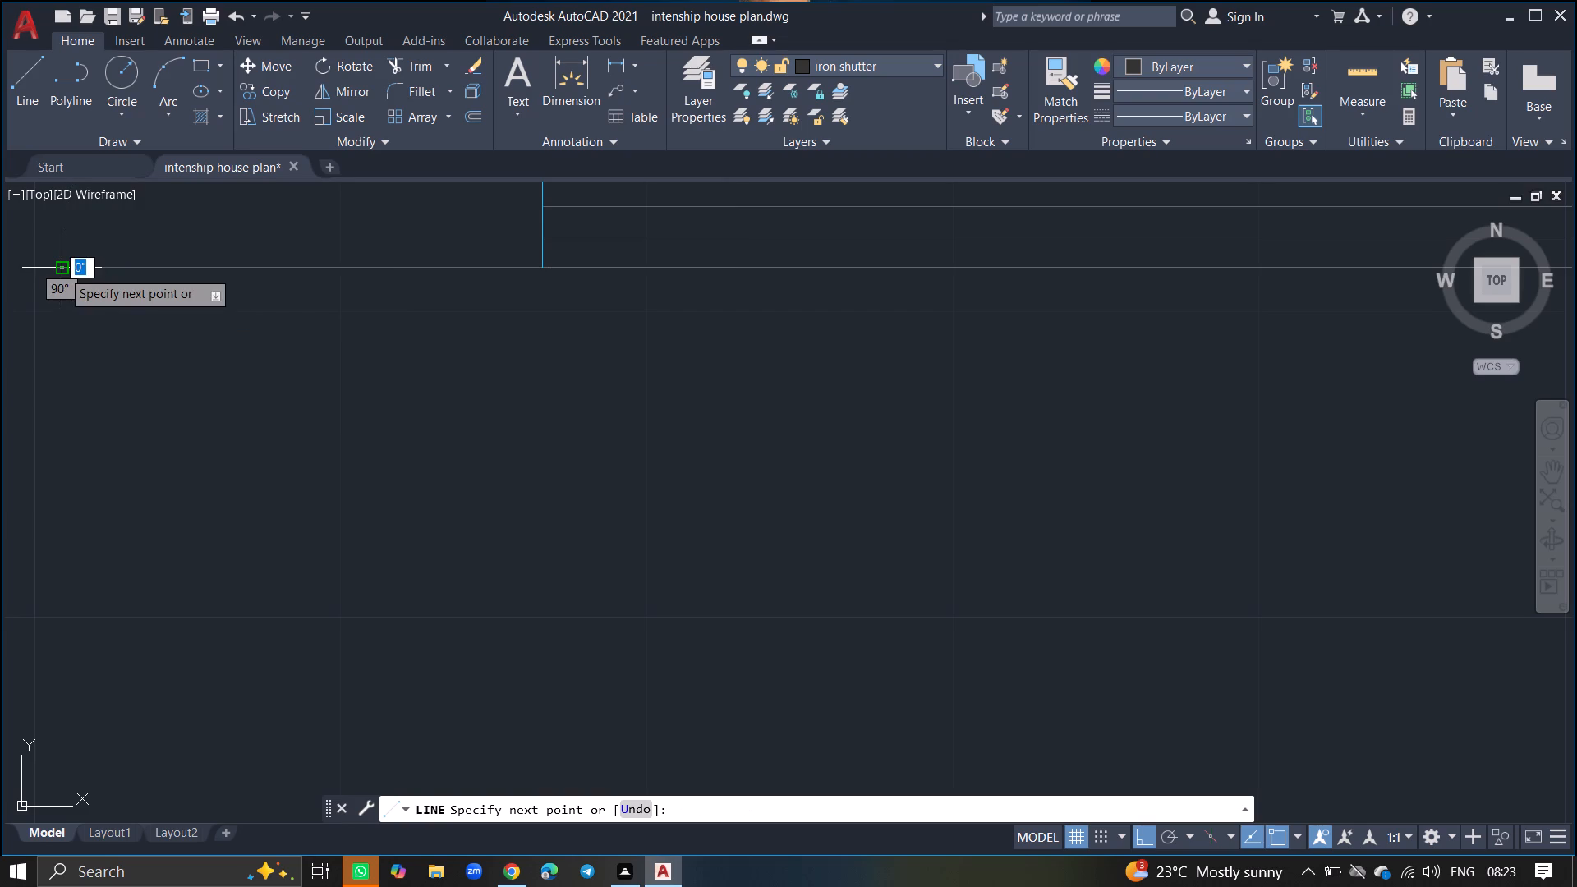
pyautogui.press('Return')
# Extend the outer edge line of the extension's left wall down to the new horizontal line level with the lowest shutter line.
pyautogui.keyDown('ctrl'); pyautogui.scroll(-7, 62, 270); pyautogui.keyUp('ctrl')
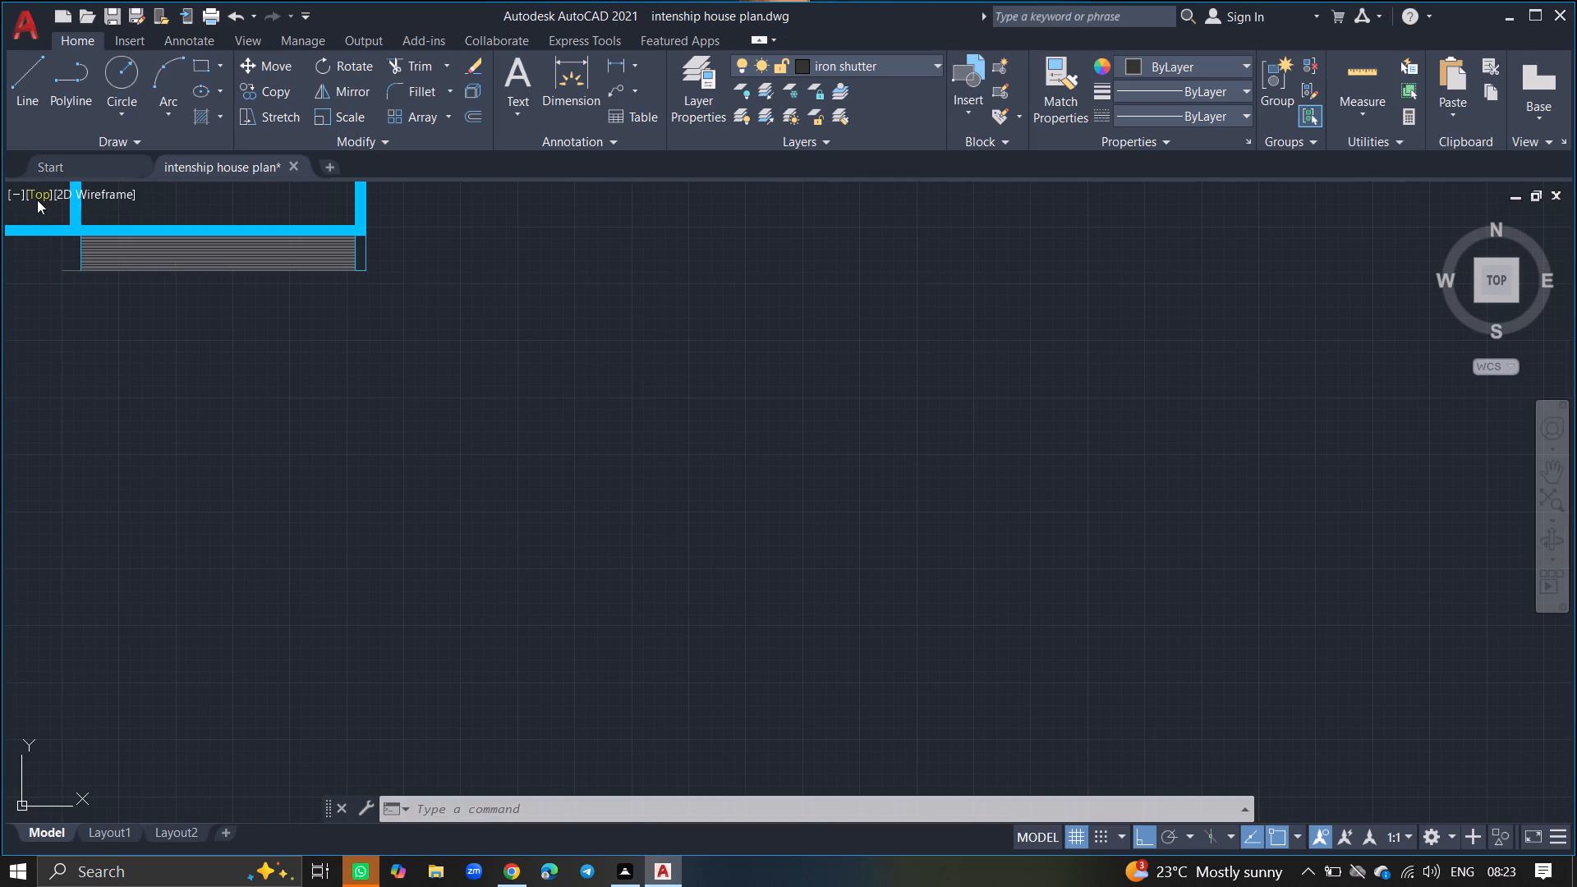
pyautogui.keyDown('ctrl'); pyautogui.scroll(7, 50, 219); pyautogui.keyUp('ctrl')
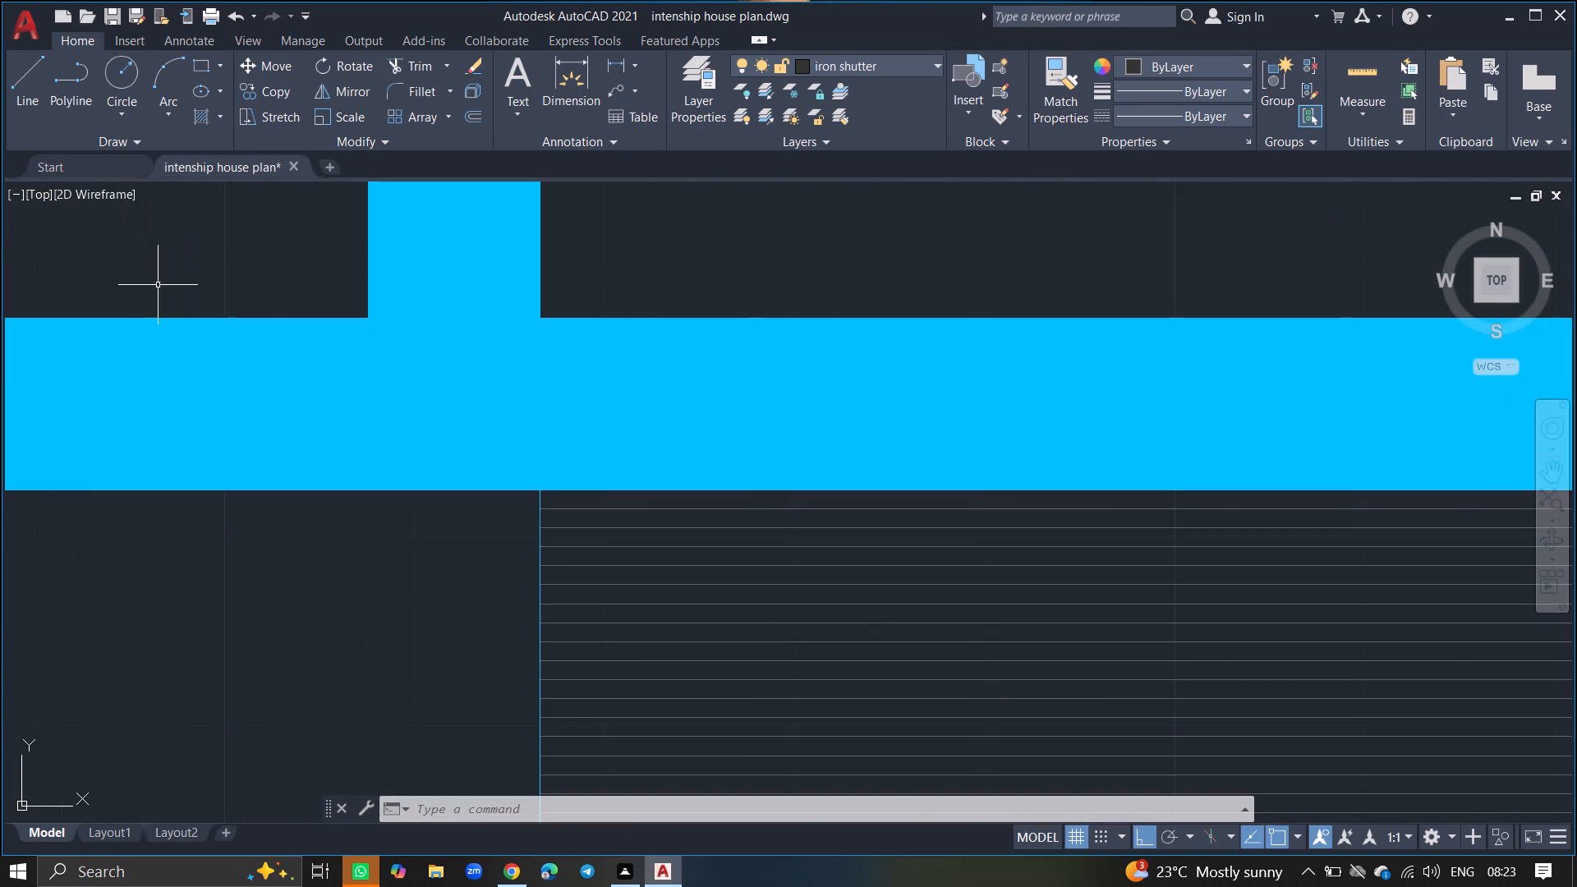
pyautogui.write('EX')
pyautogui.press('Return')
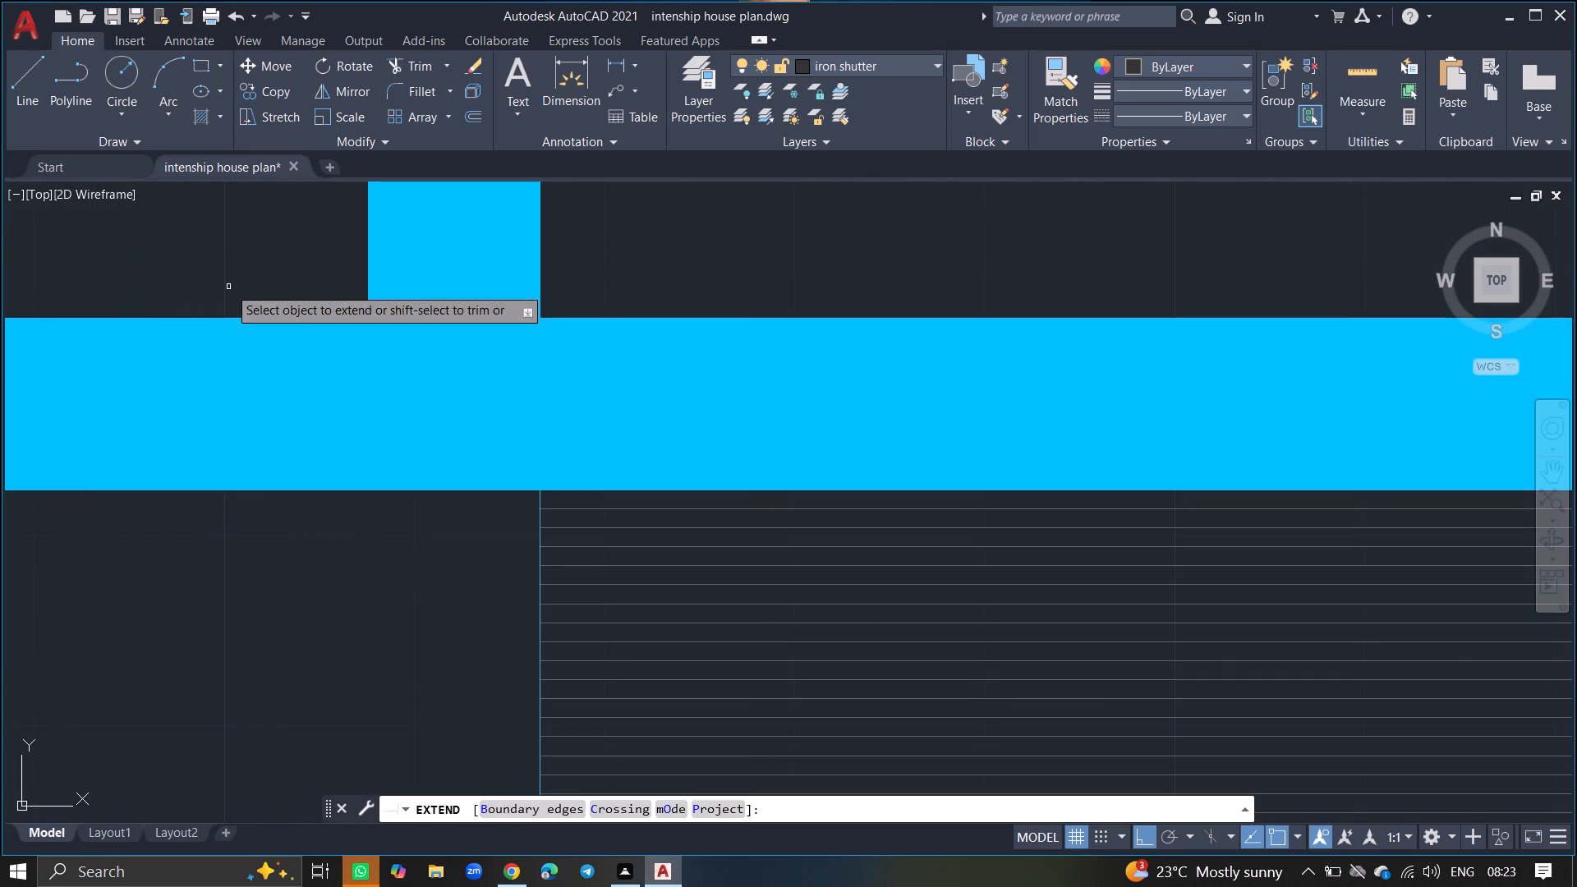
pyautogui.click(365, 289)
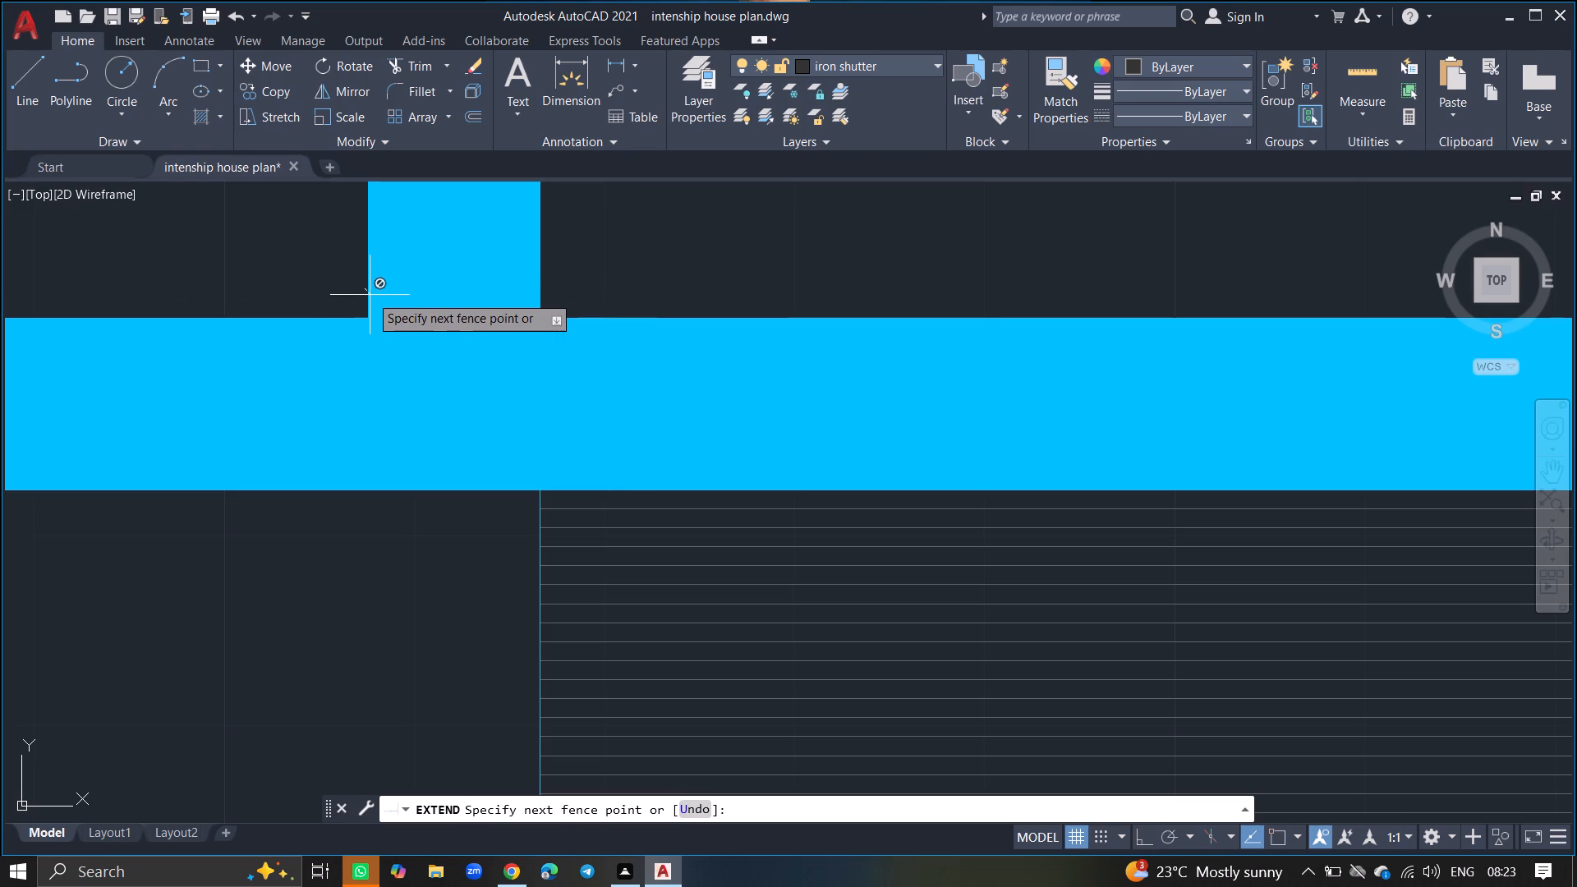
pyautogui.click(370, 295)
pyautogui.moveTo(368, 321); pyautogui.dragTo(361, 462)
pyautogui.keyDown('ctrl'); pyautogui.scroll(-2, 370, 492); pyautogui.keyUp('ctrl')
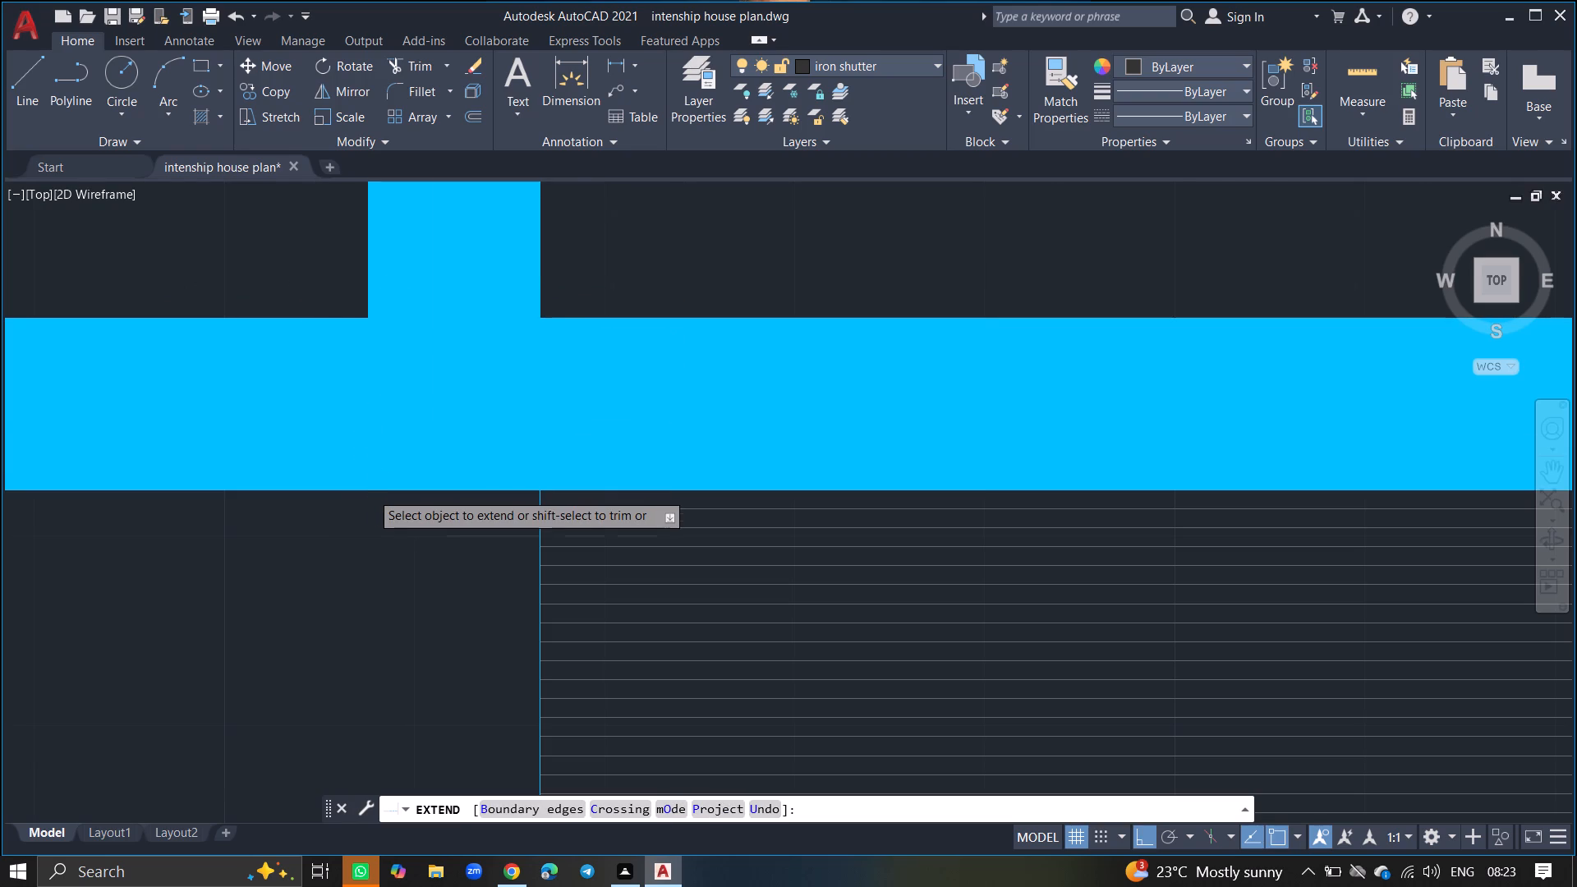
pyautogui.keyDown('ctrl'); pyautogui.scroll(-2, 370, 492); pyautogui.keyUp('ctrl')
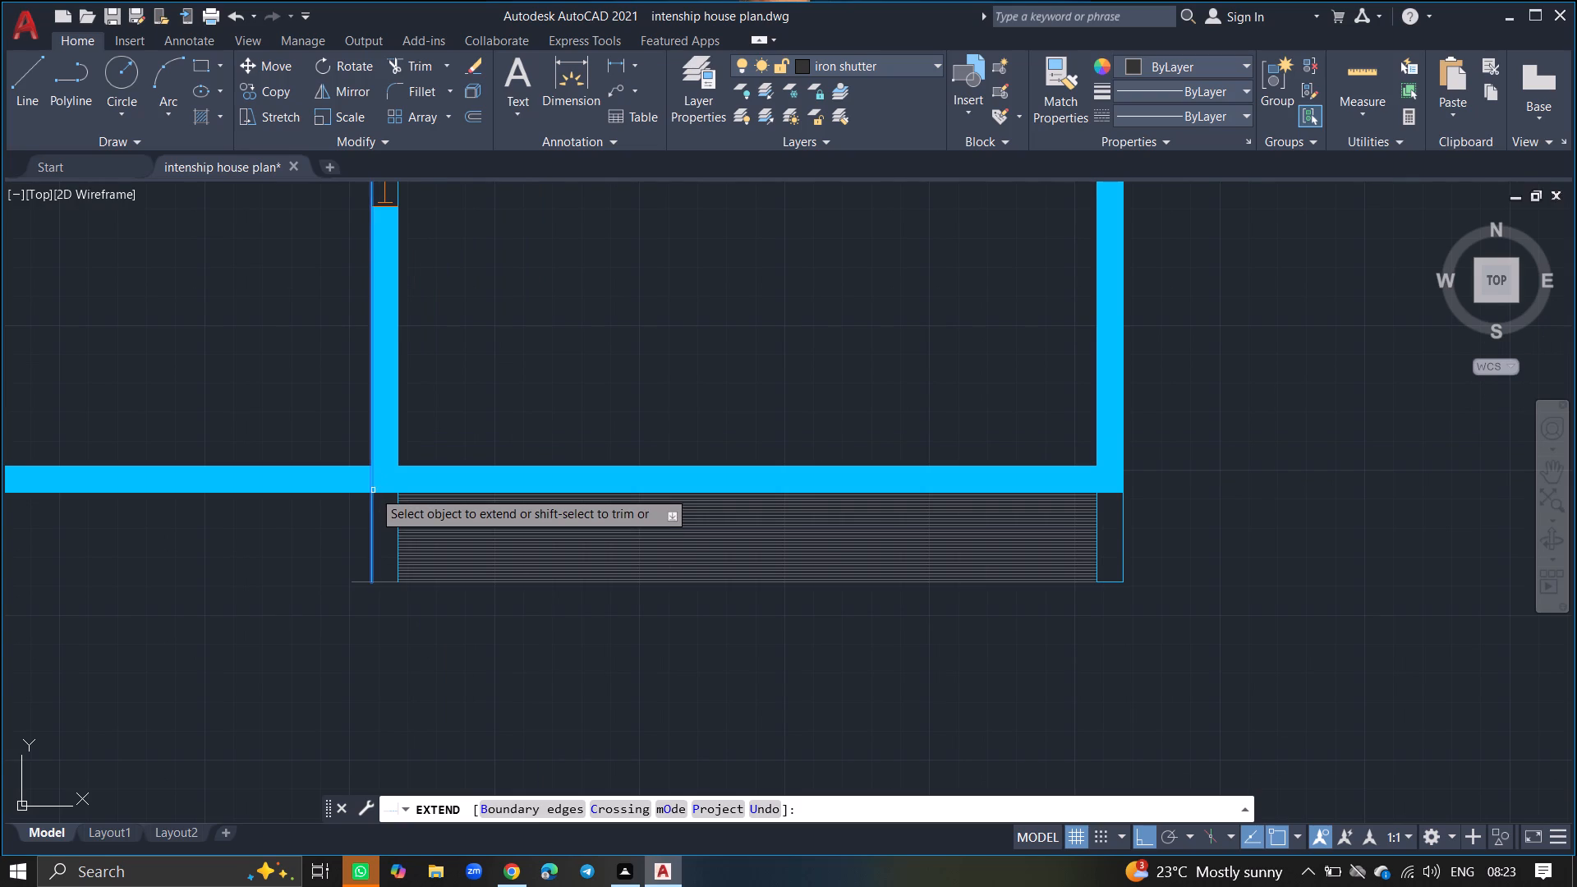
pyautogui.click(373, 490)
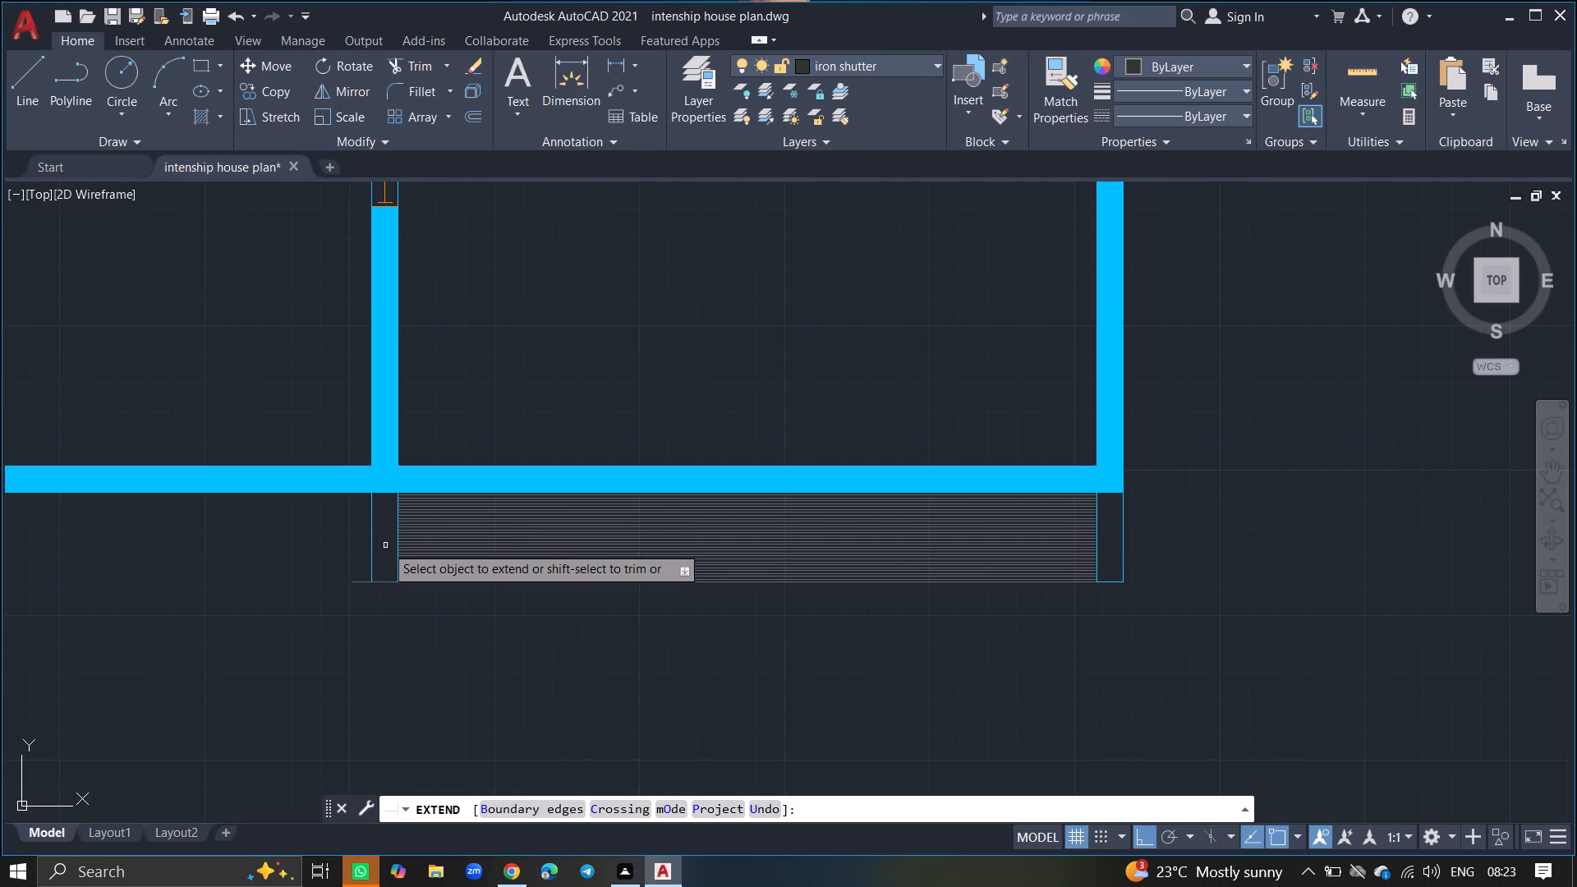
pyautogui.press('Return')
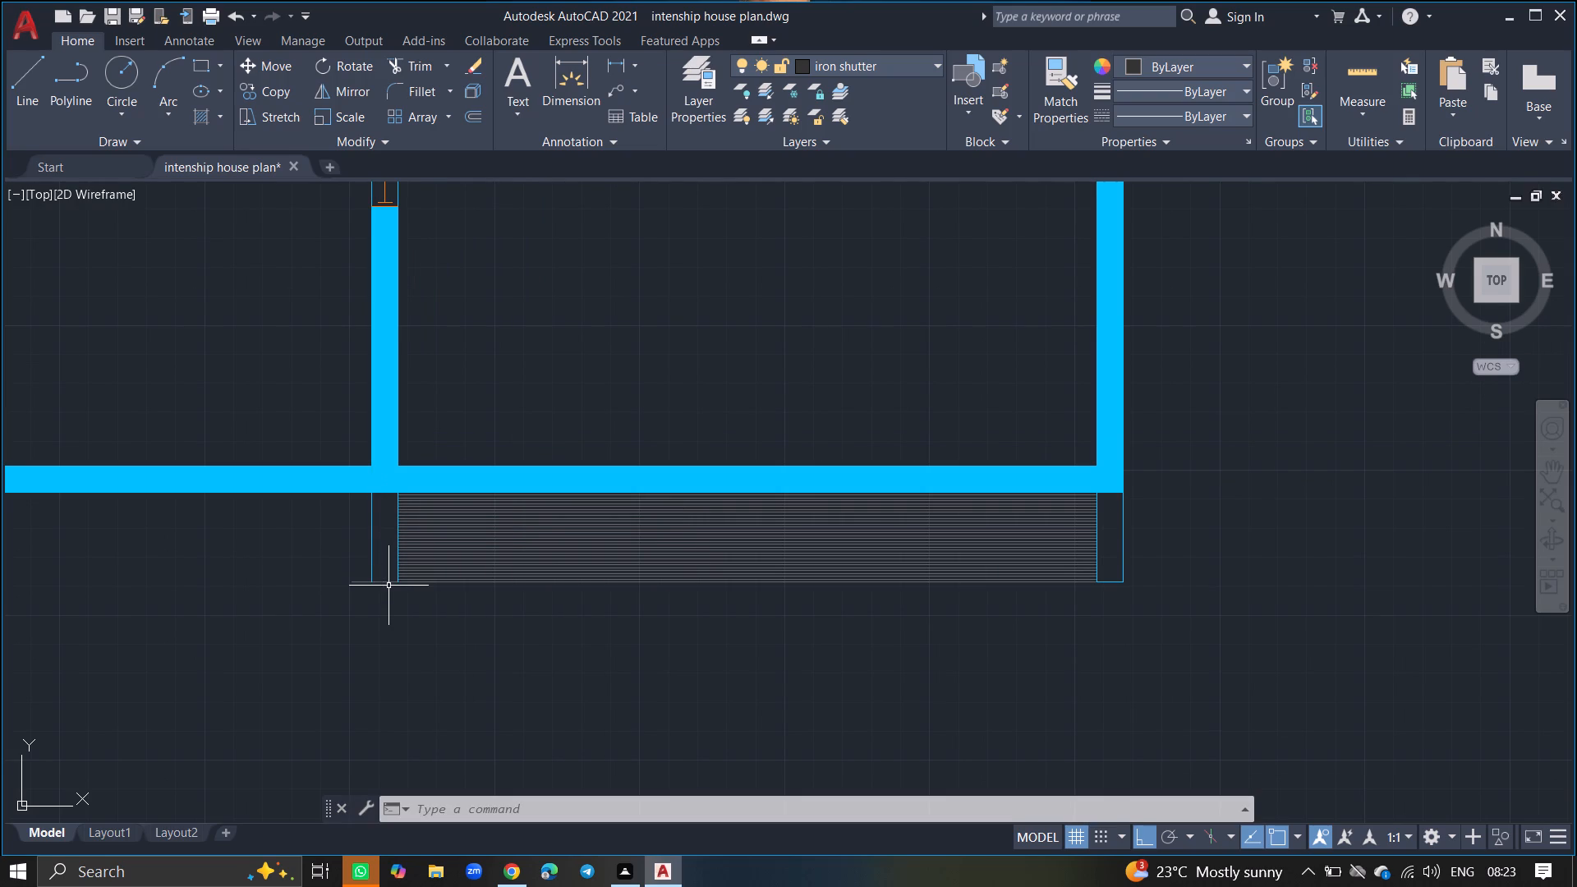
# Move the horizontal closing line segments at the left wall's lower end to the walls layer.
pyautogui.click(389, 586)
pyautogui.keyDown('ctrl'); pyautogui.scroll(7, 365, 597); pyautogui.keyUp('ctrl')
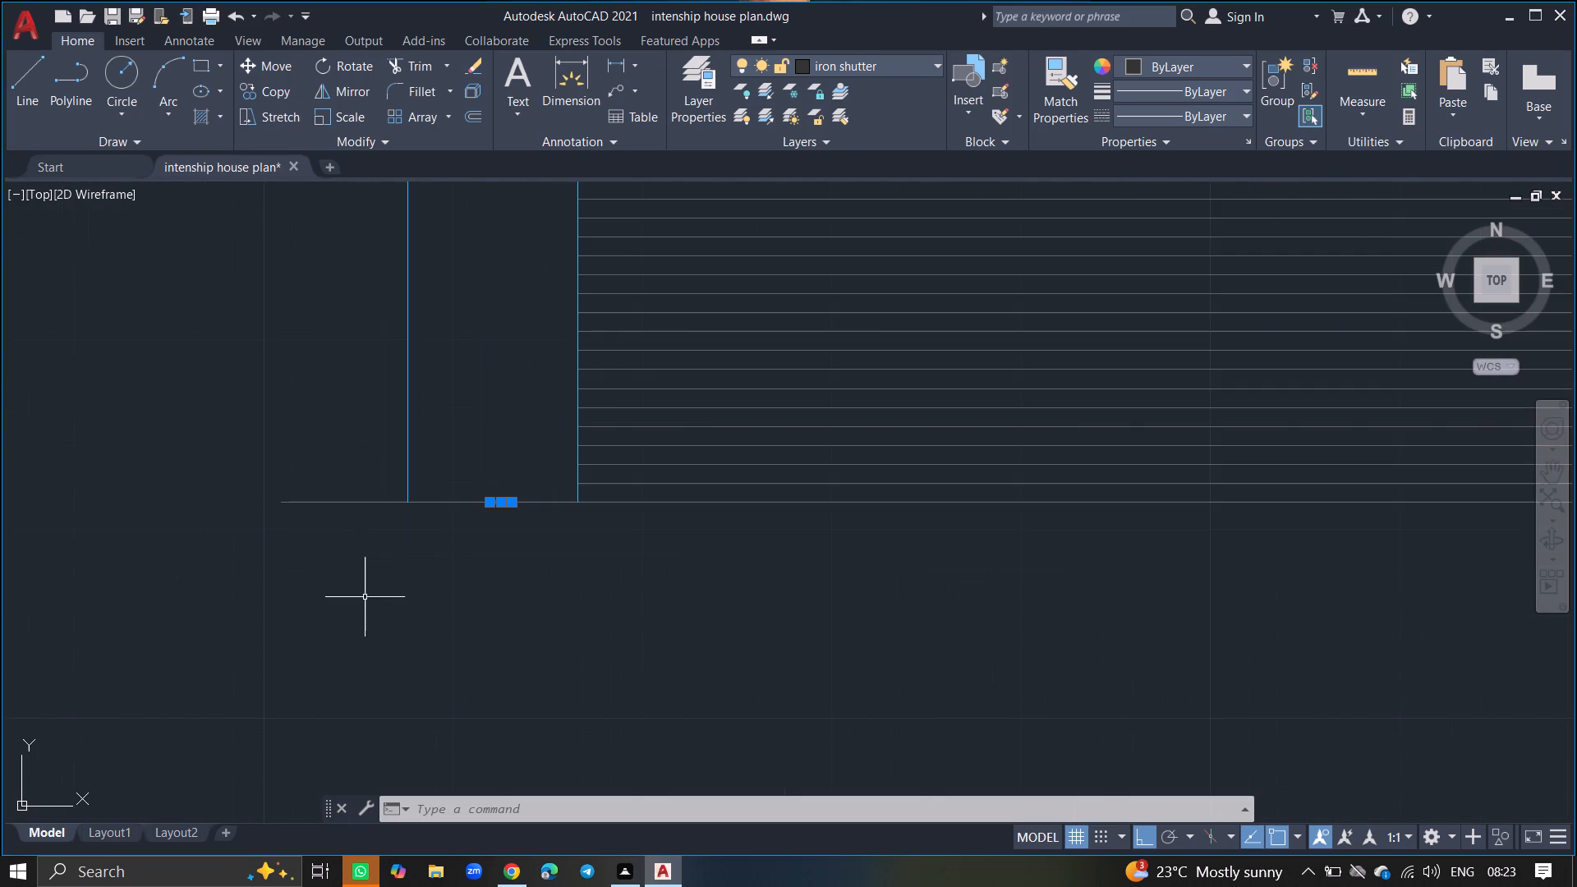
pyautogui.click(442, 499)
pyautogui.click(458, 471)
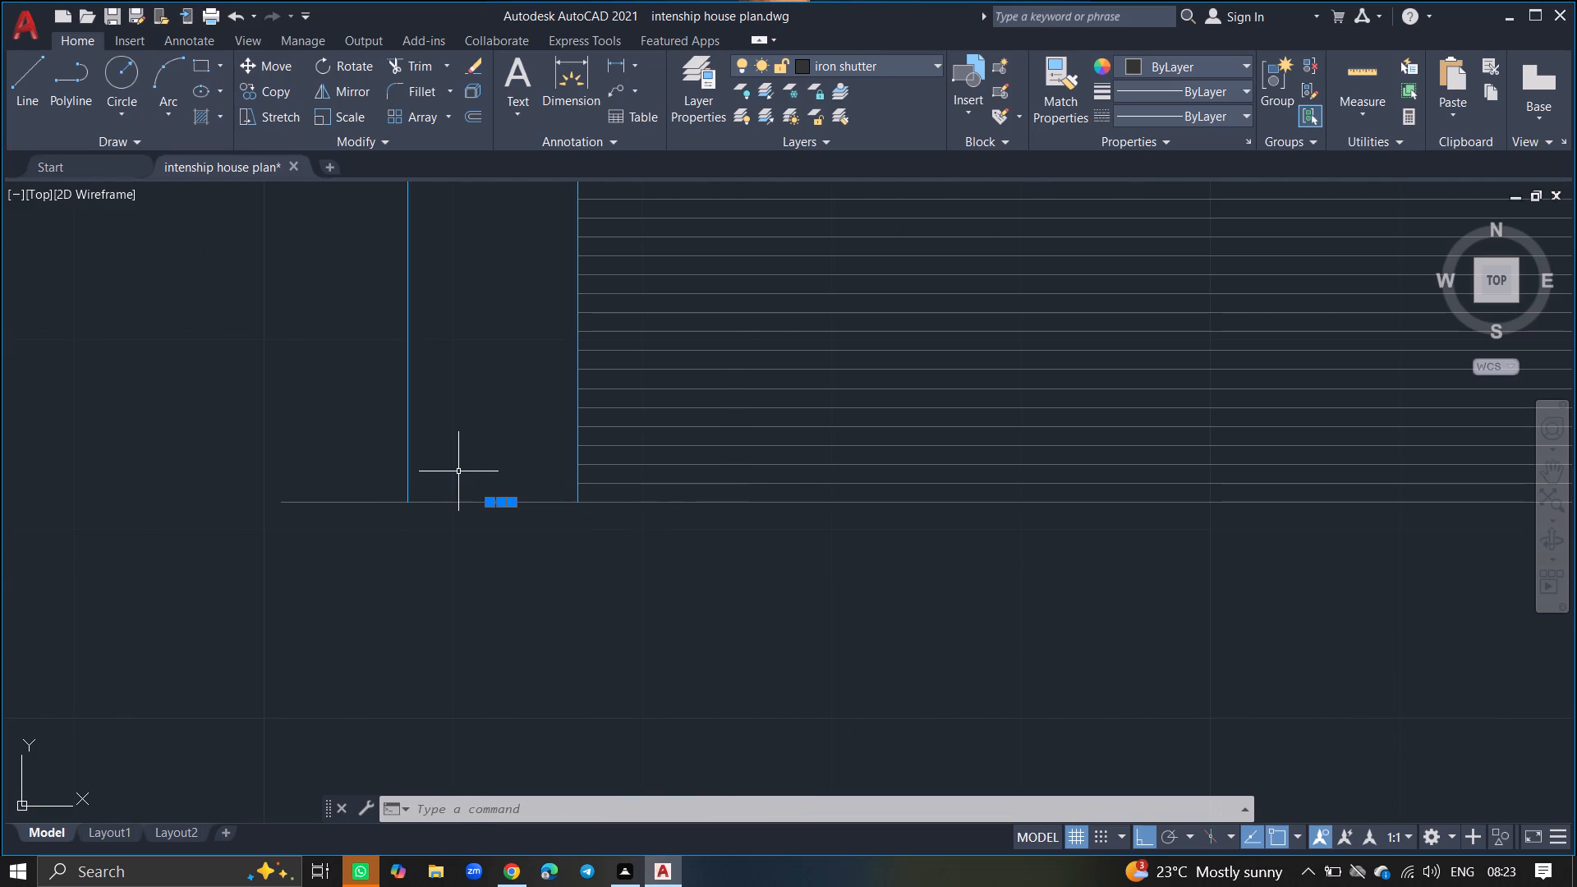
pyautogui.click(458, 471)
pyautogui.click(369, 599)
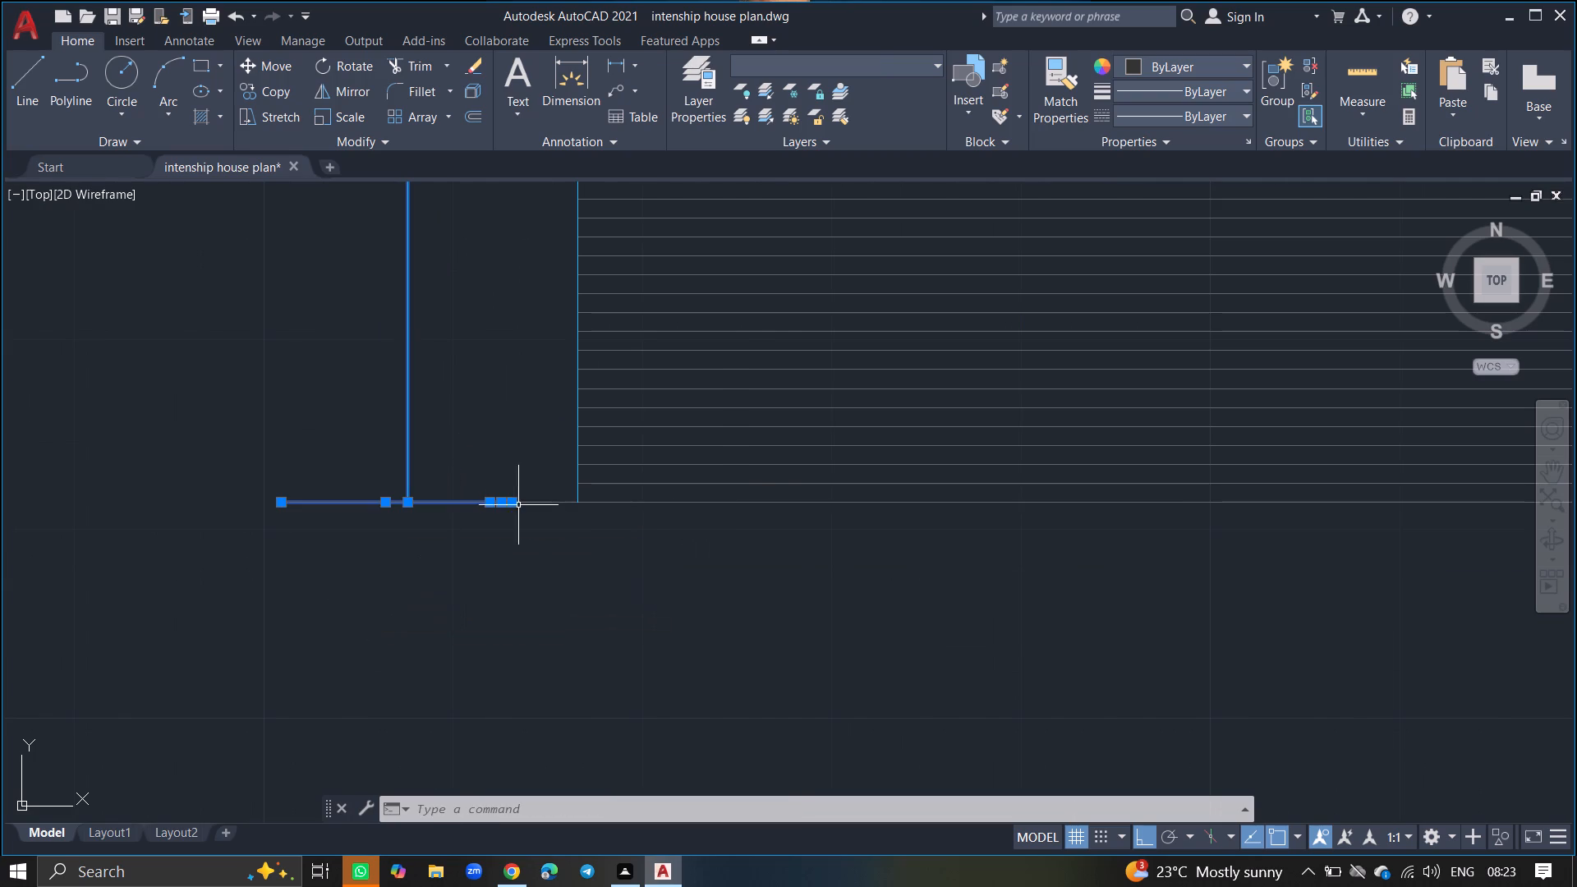
pyautogui.click(545, 484)
pyautogui.click(479, 609)
pyautogui.click(906, 59)
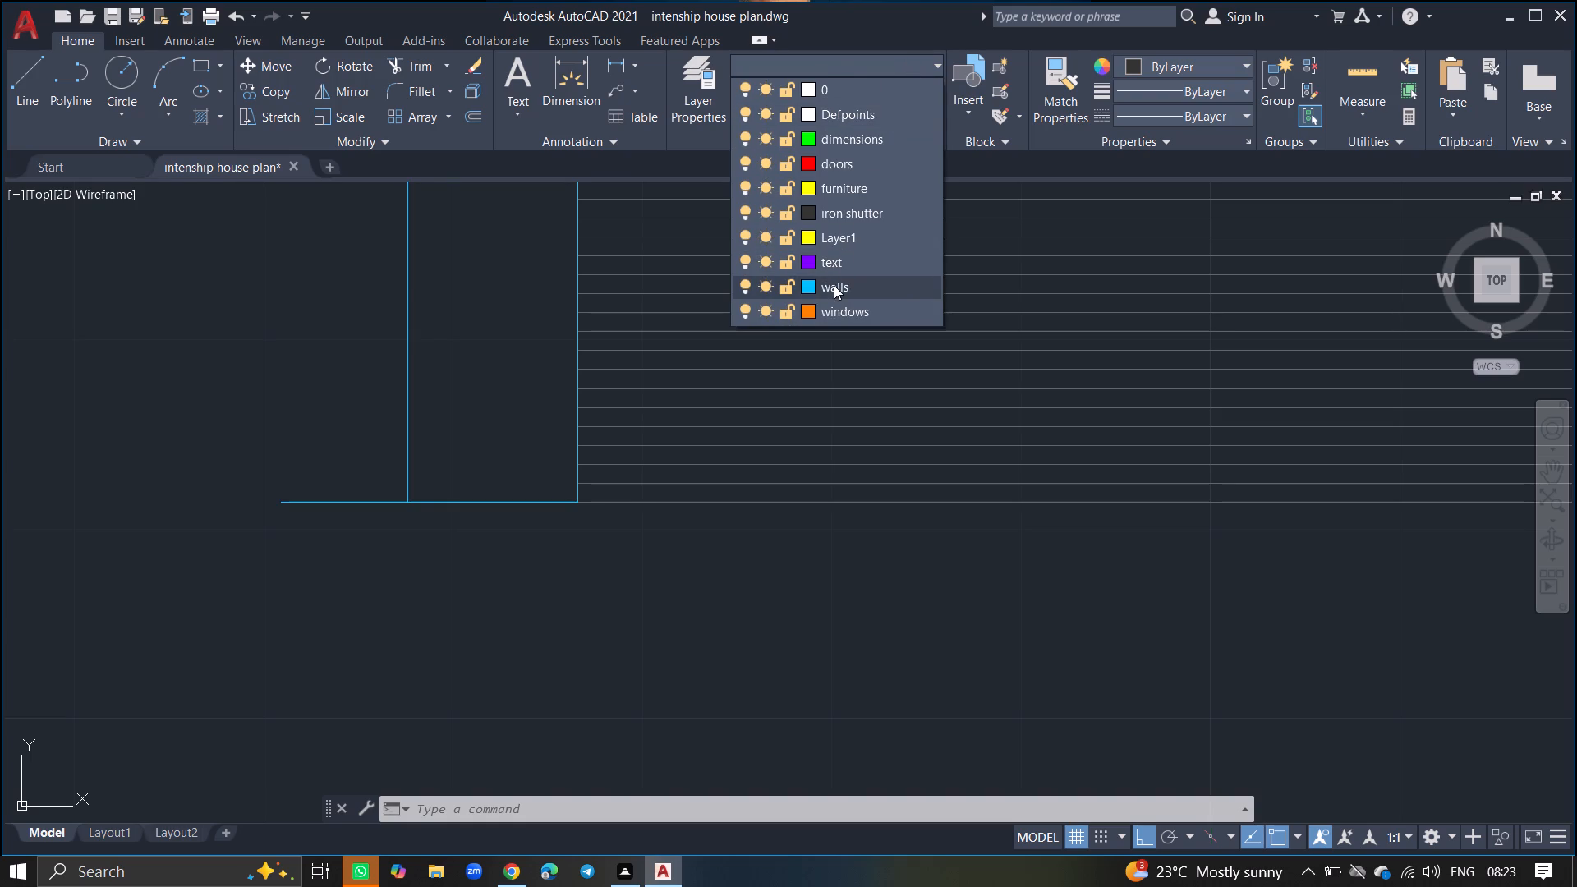
pyautogui.click(834, 285)
pyautogui.press('Escape')
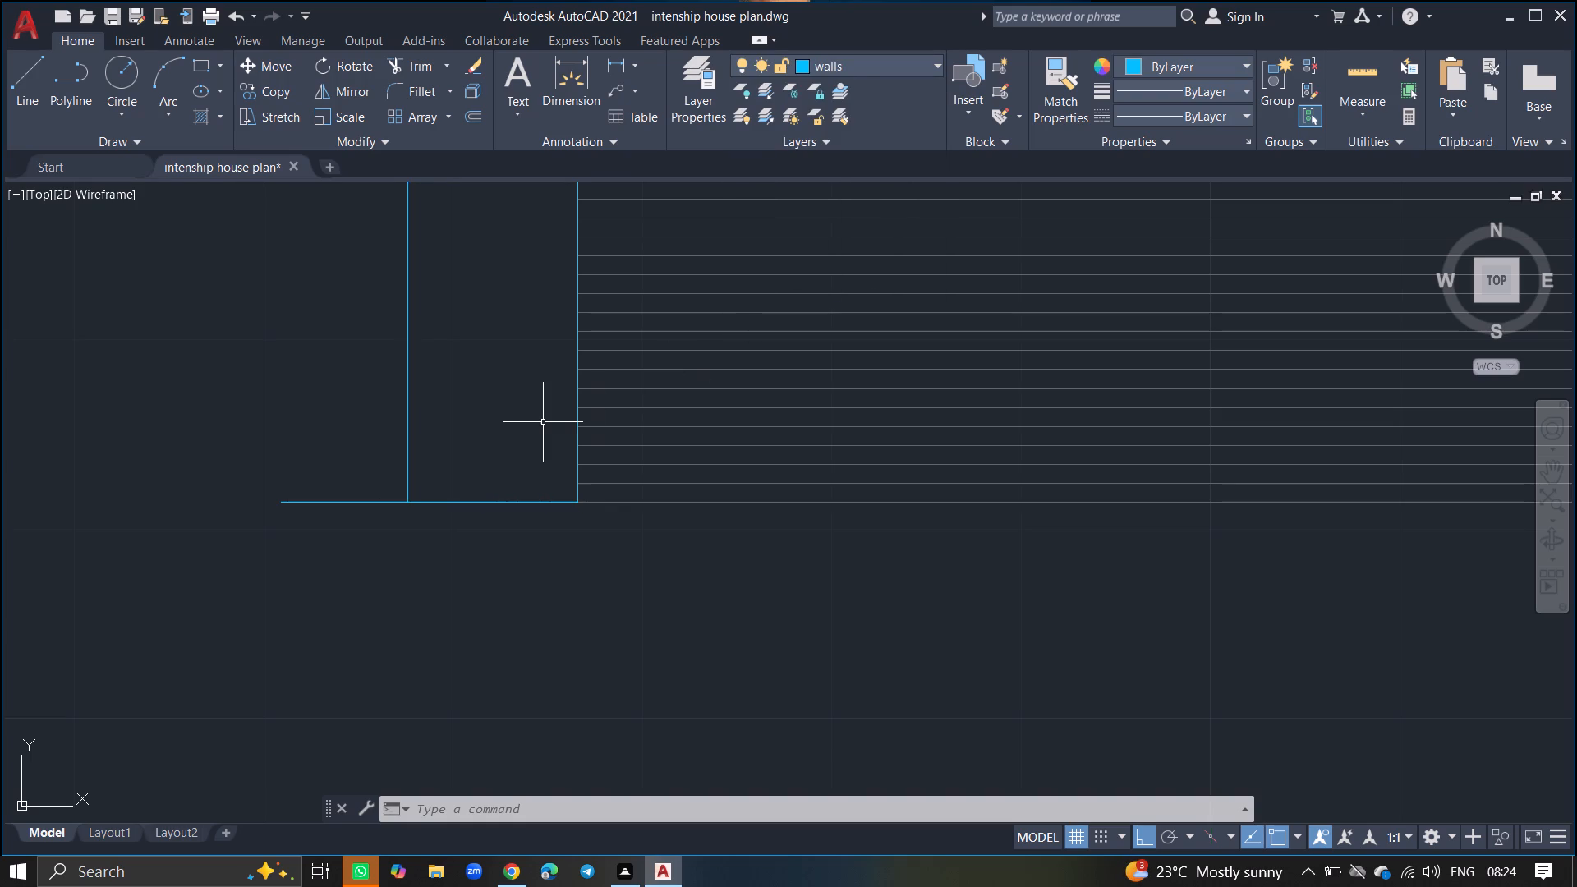
# Trim the part of the closing line that overhangs beyond the left wall's outer edge.
pyautogui.write('TRIM')
pyautogui.press('Return')
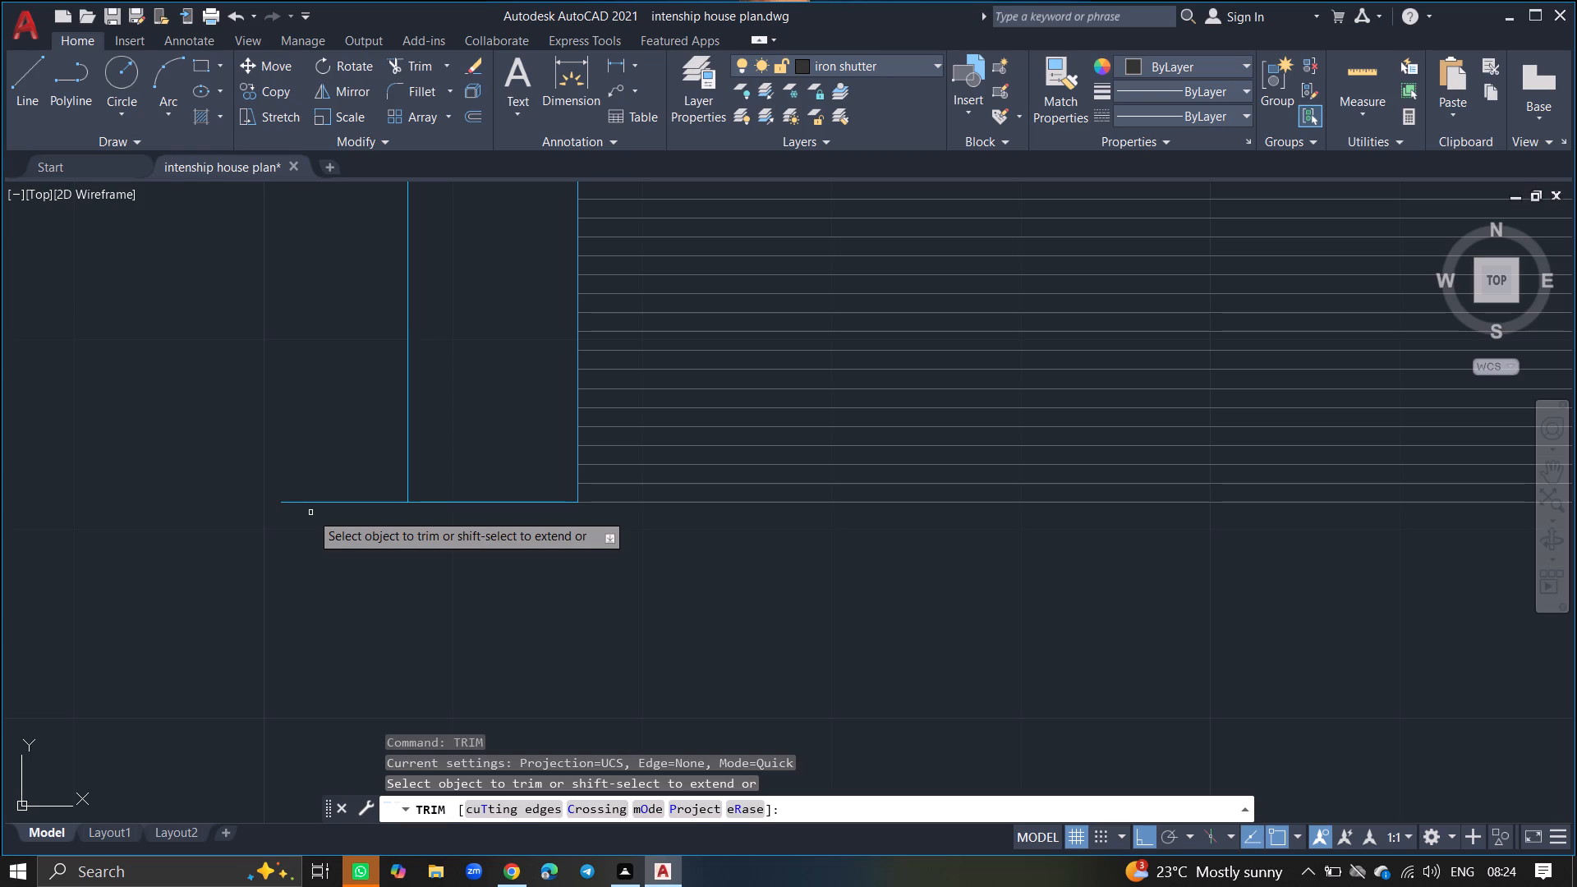
pyautogui.click(310, 499)
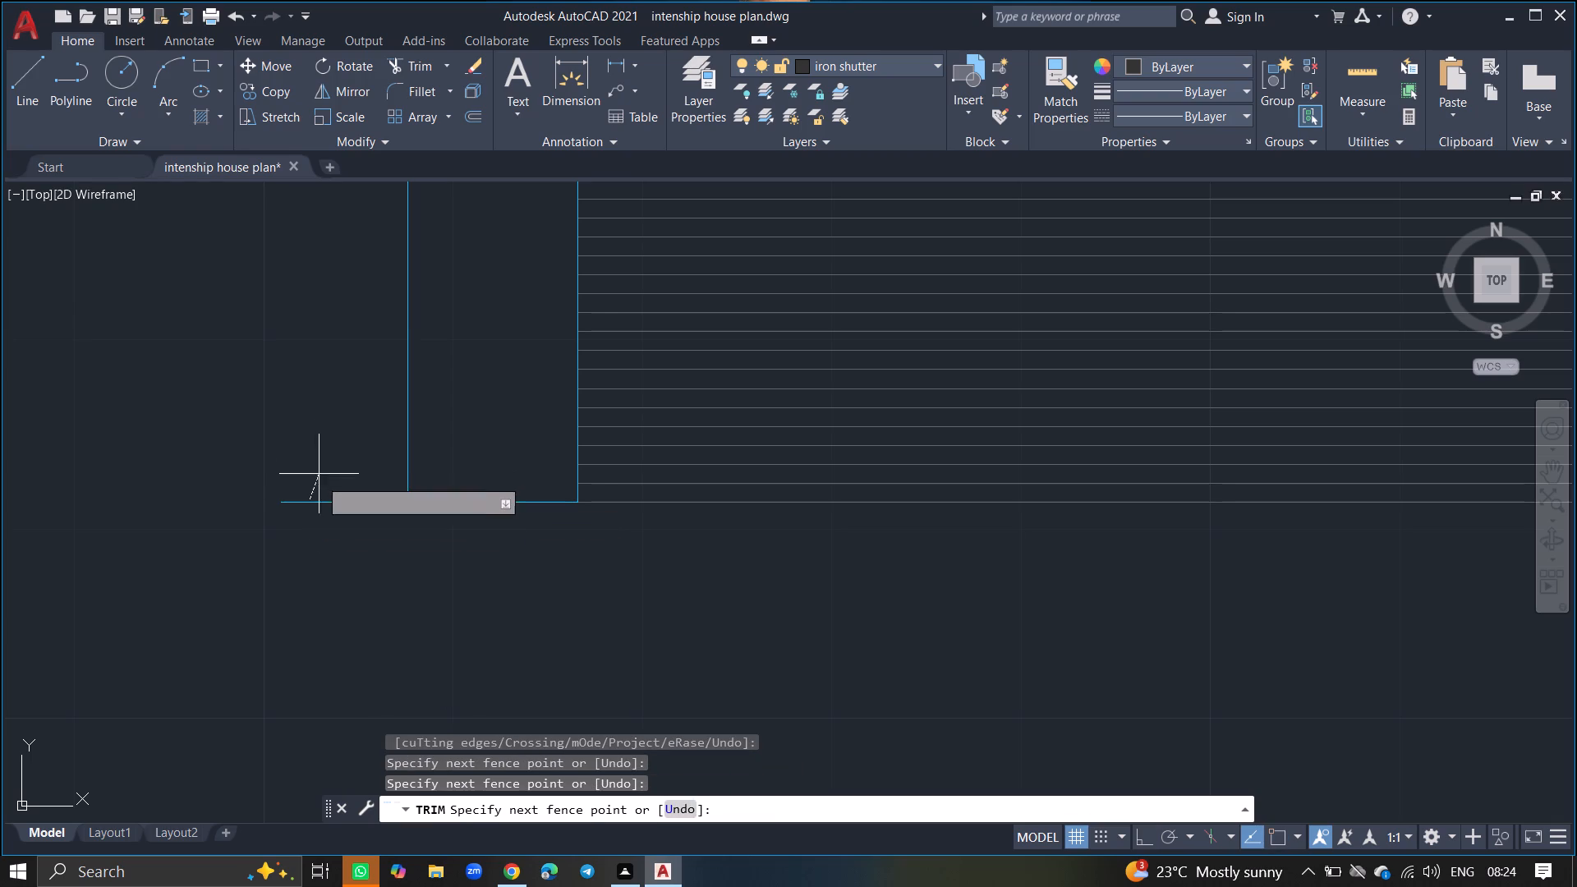
pyautogui.click(306, 630)
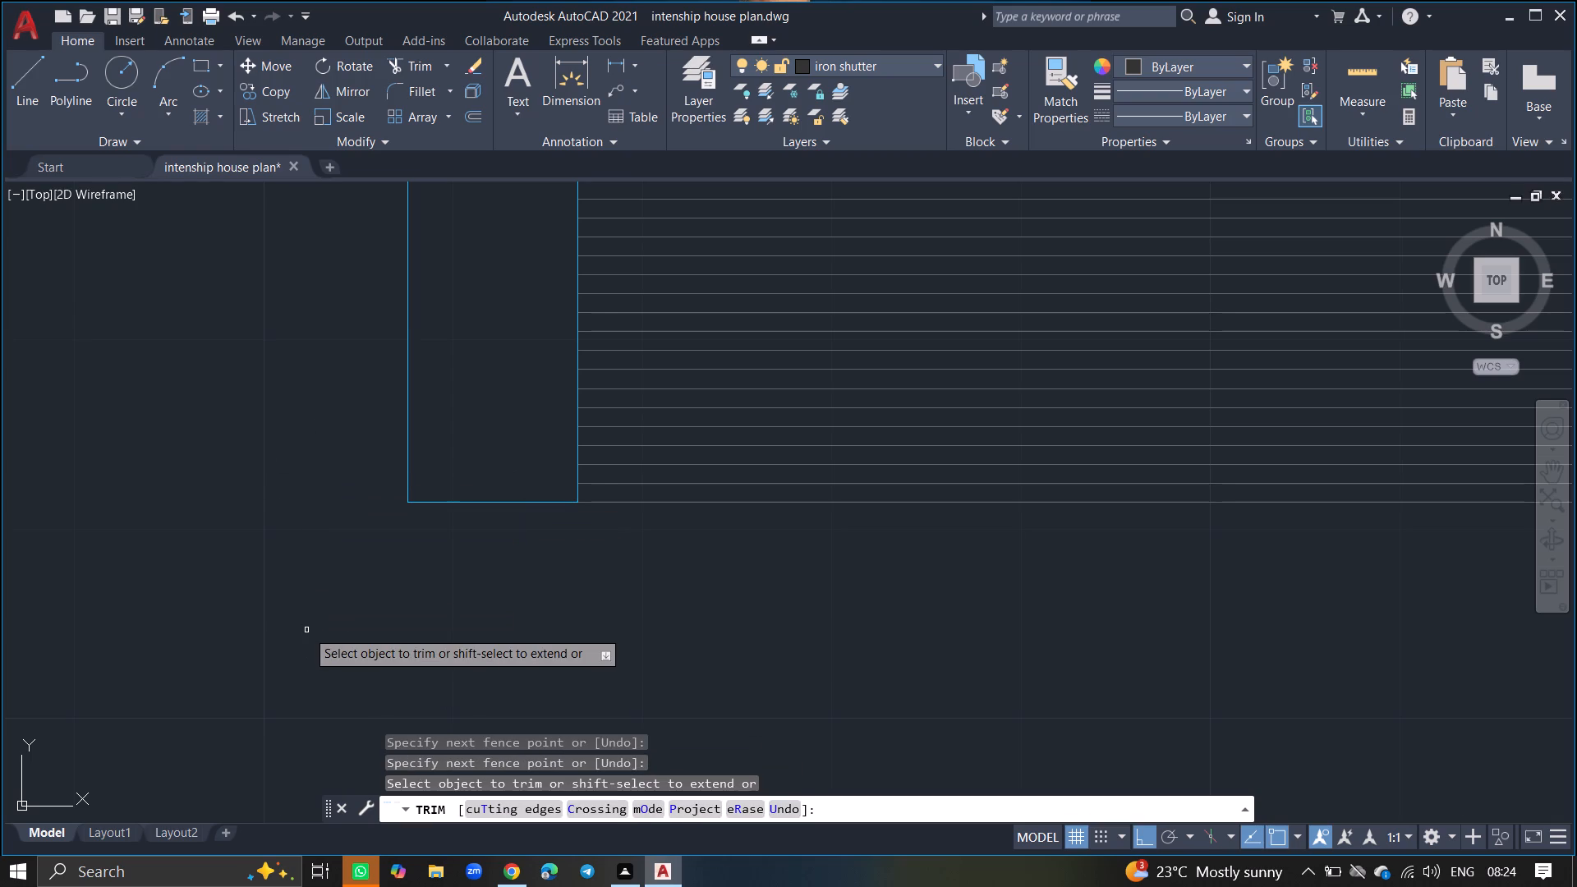
pyautogui.keyDown('ctrl'); pyautogui.scroll(-6, 306, 630); pyautogui.keyUp('ctrl')
pyautogui.press('Return')
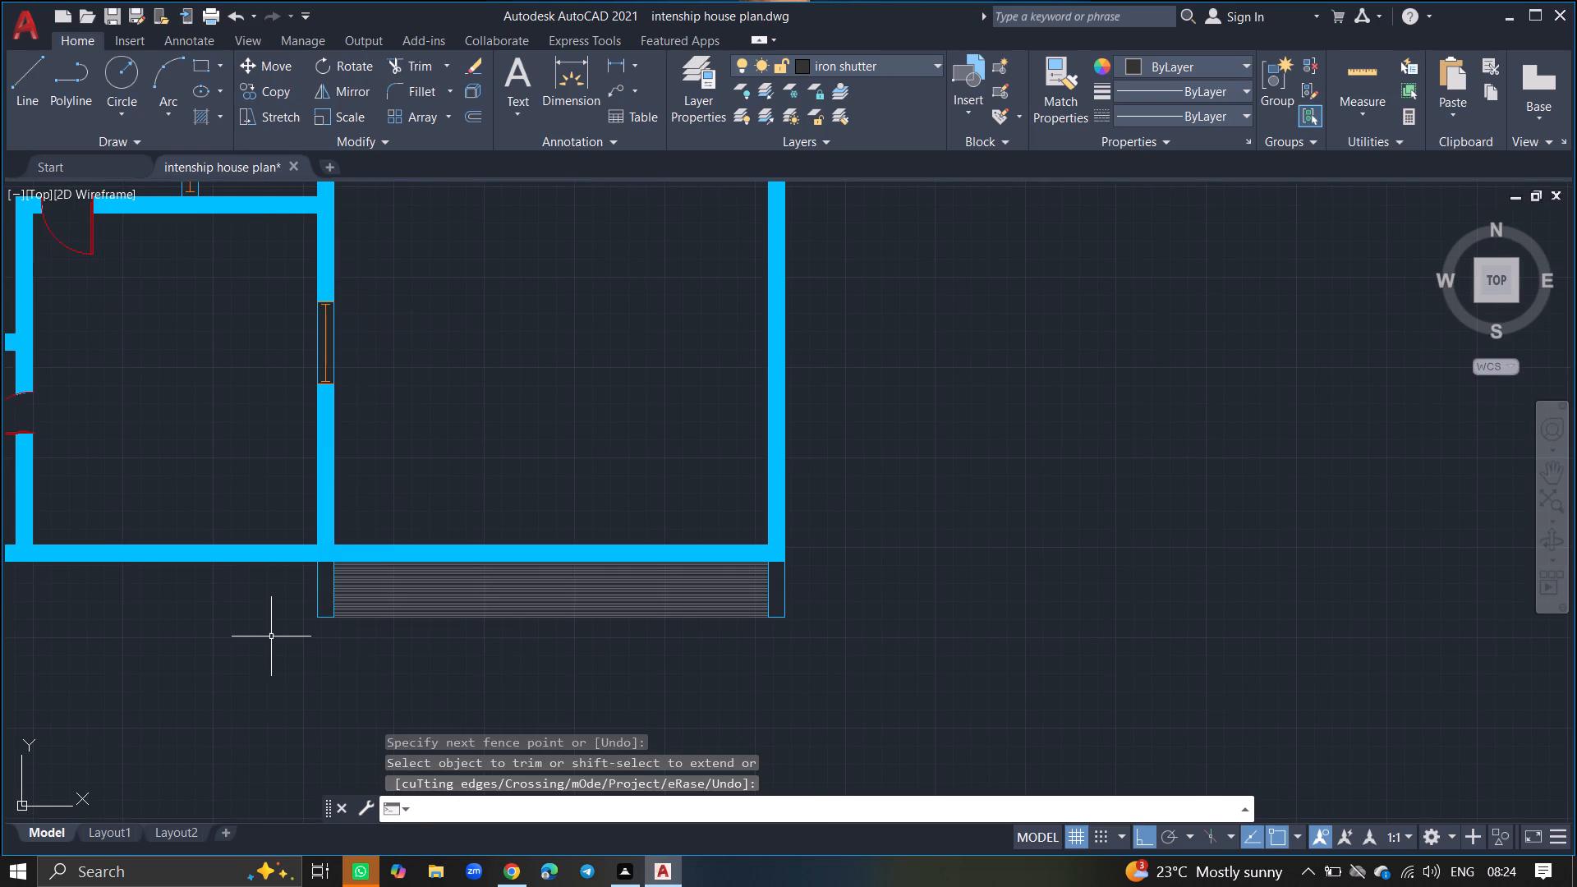
# Hatch the lower ends of the extension's left and right walls beside the iron shutter with the Solid pattern in colour 140.
pyautogui.write('HATCH')
pyautogui.press('Return')
pyautogui.keyDown('ctrl'); pyautogui.scroll(2, 271, 637); pyautogui.keyUp('ctrl')
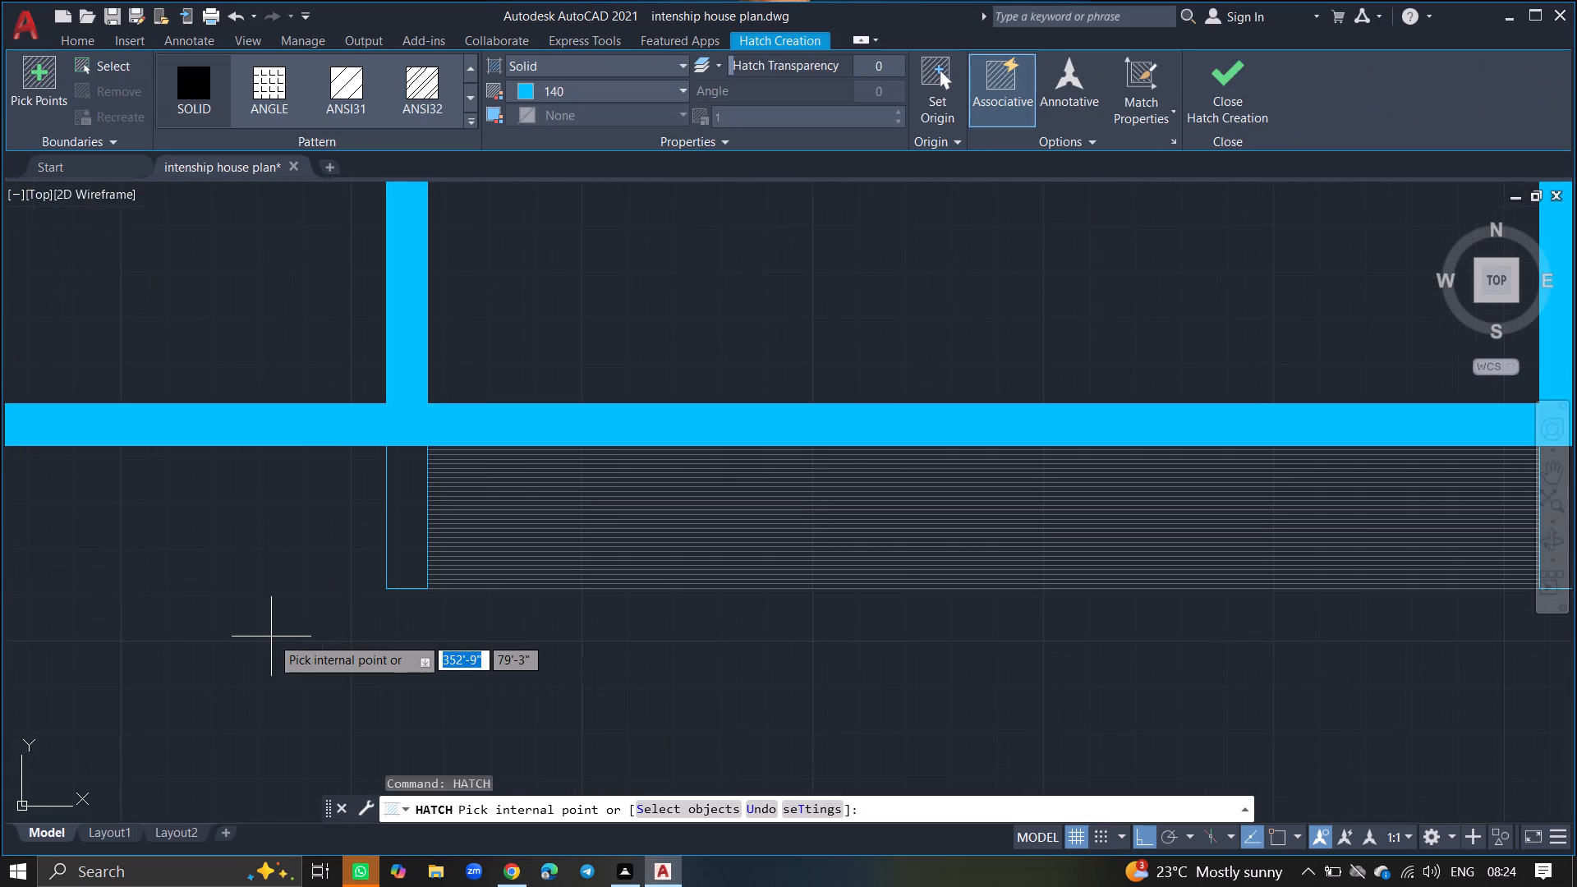
pyautogui.click(395, 541)
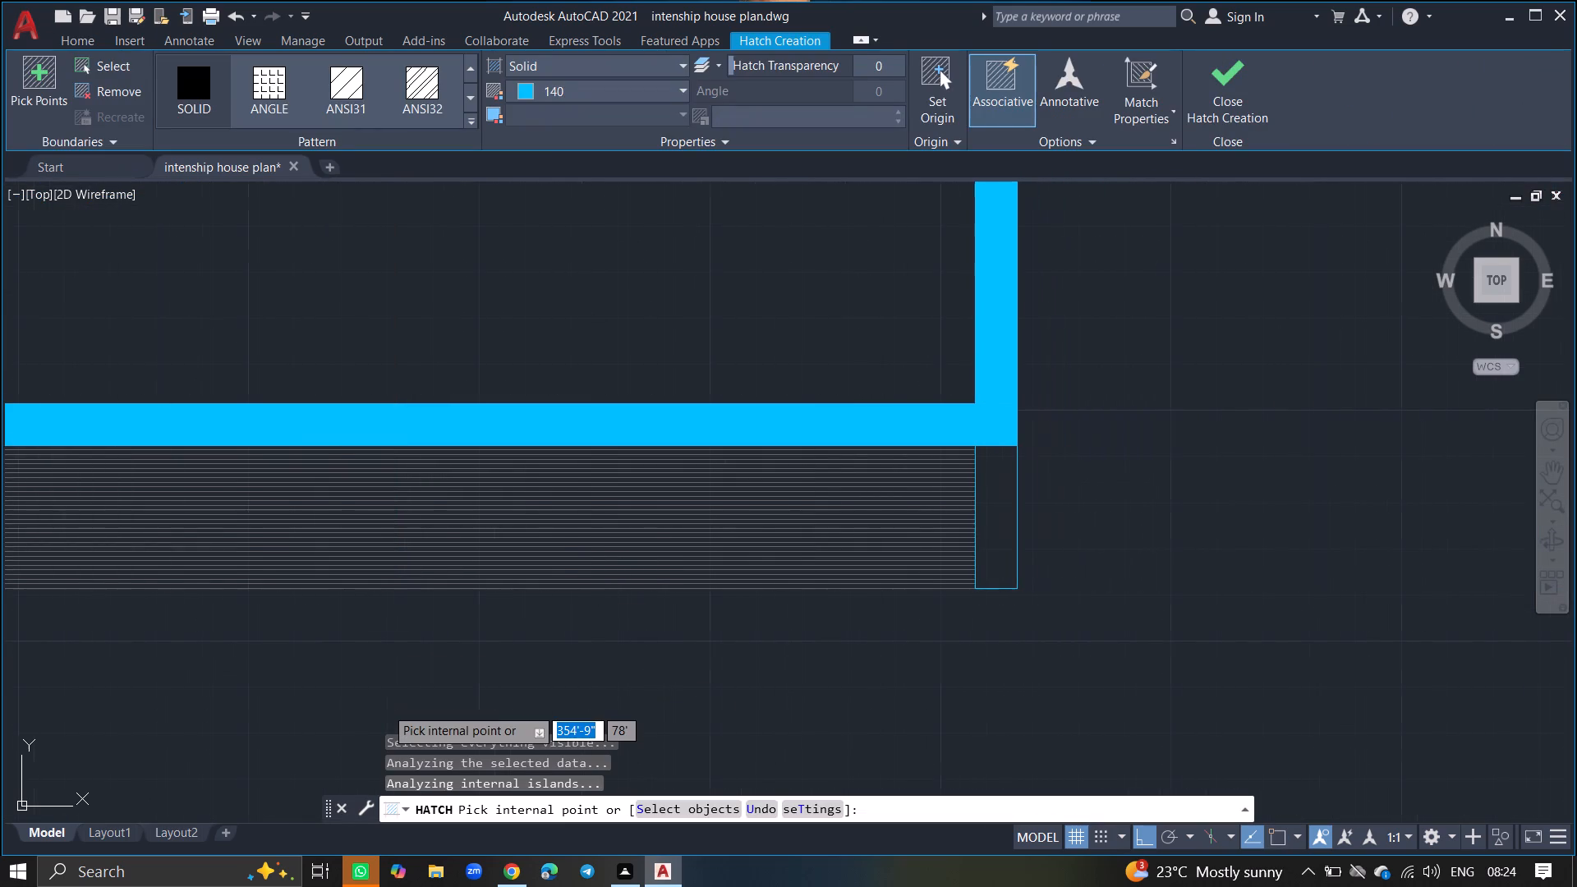
pyautogui.click(1000, 540)
pyautogui.press('Return')
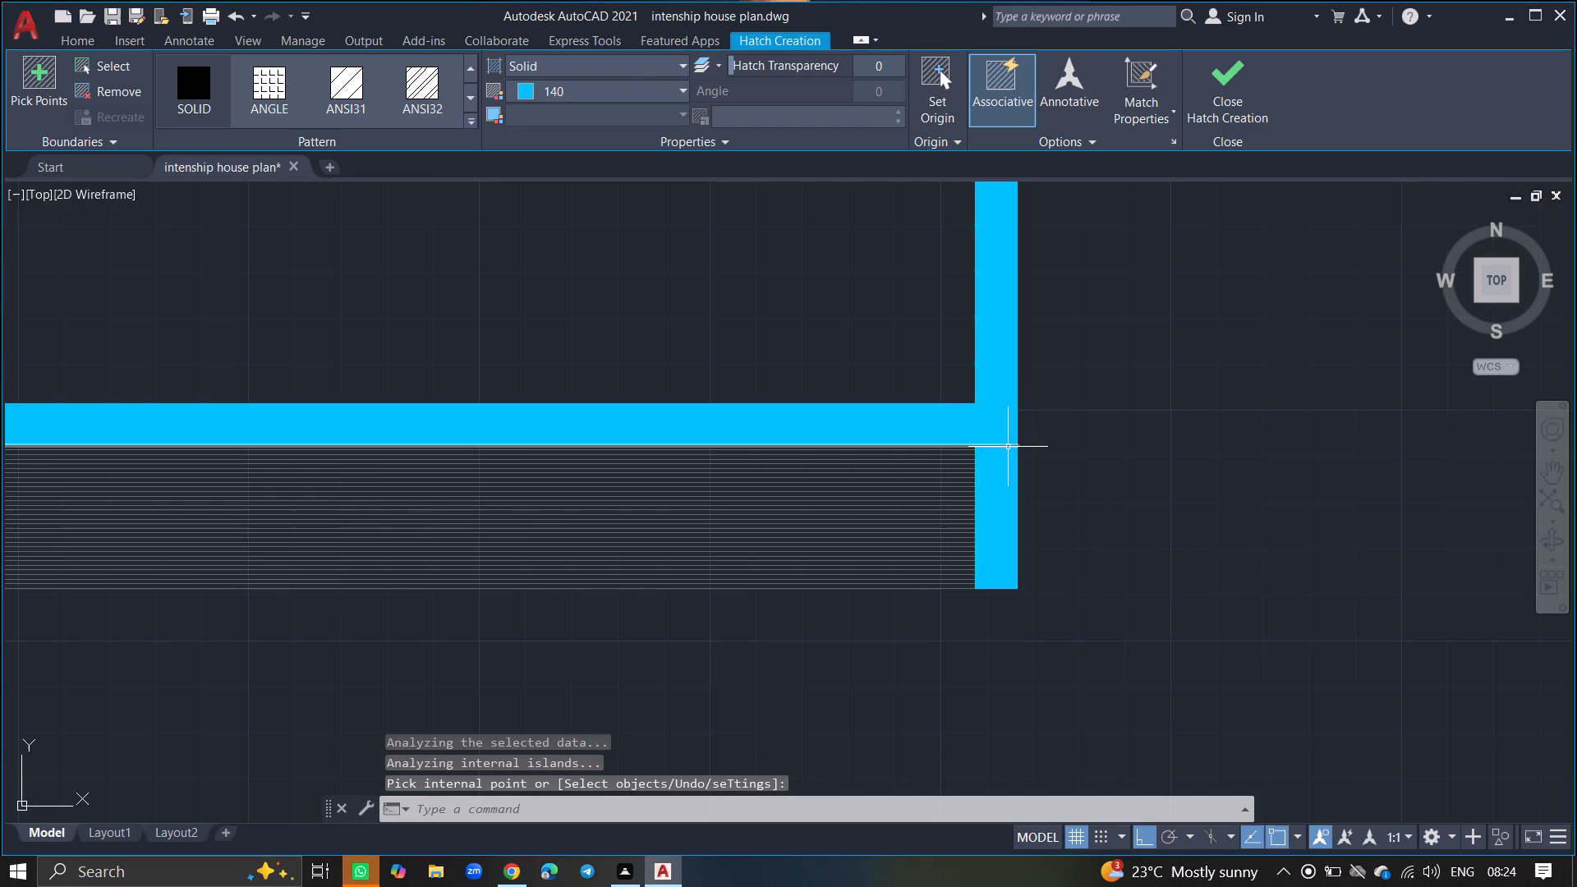
# Examine the junction of the extension's right wall, bottom wall and newly hatched wall end, and the overall plan.
pyautogui.keyDown('ctrl'); pyautogui.scroll(16, 1008, 447); pyautogui.keyUp('ctrl')
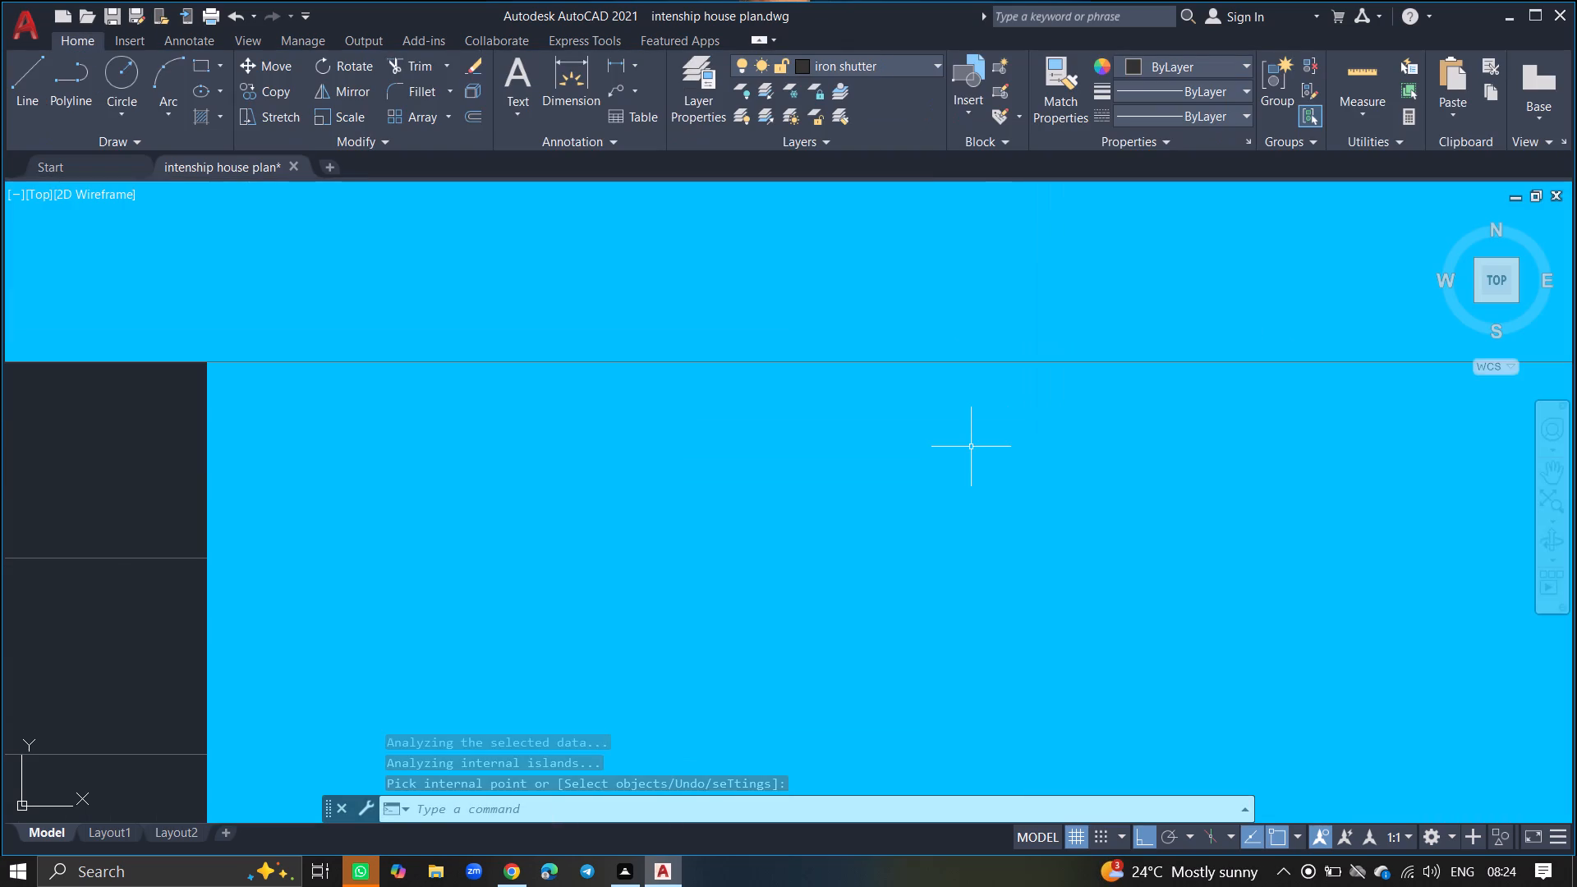
pyautogui.press('Return')
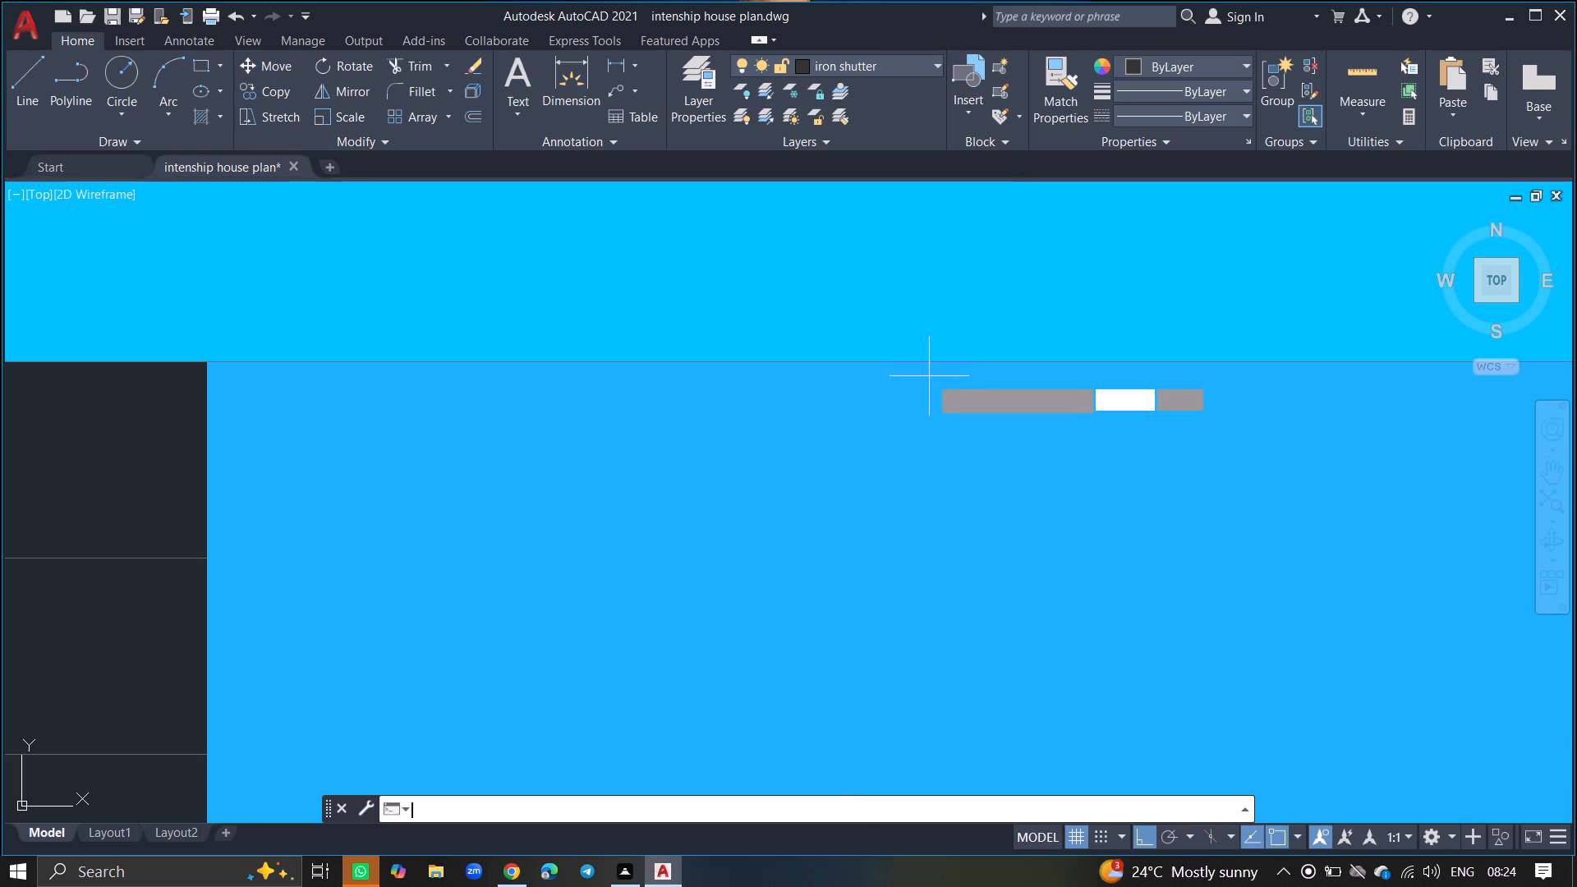
pyautogui.press('Escape')
pyautogui.keyDown('ctrl'); pyautogui.scroll(-6, 929, 376); pyautogui.keyUp('ctrl')
pyautogui.keyDown('ctrl'); pyautogui.scroll(-4, 1080, 448); pyautogui.keyUp('ctrl')
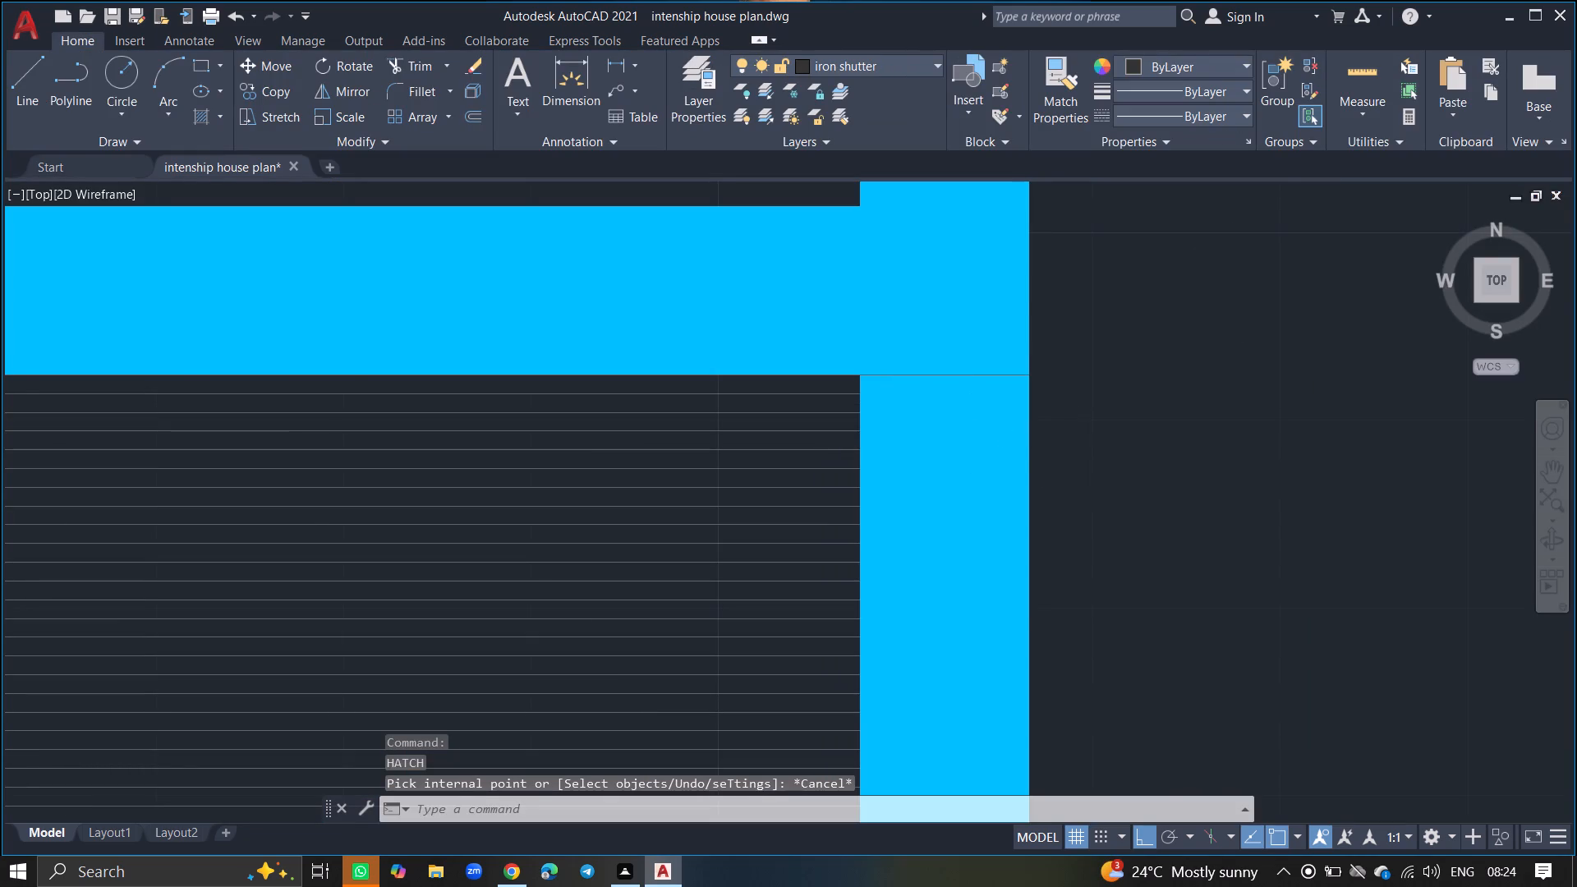
pyautogui.keyDown('ctrl'); pyautogui.scroll(-3, 875, 640); pyautogui.keyUp('ctrl')
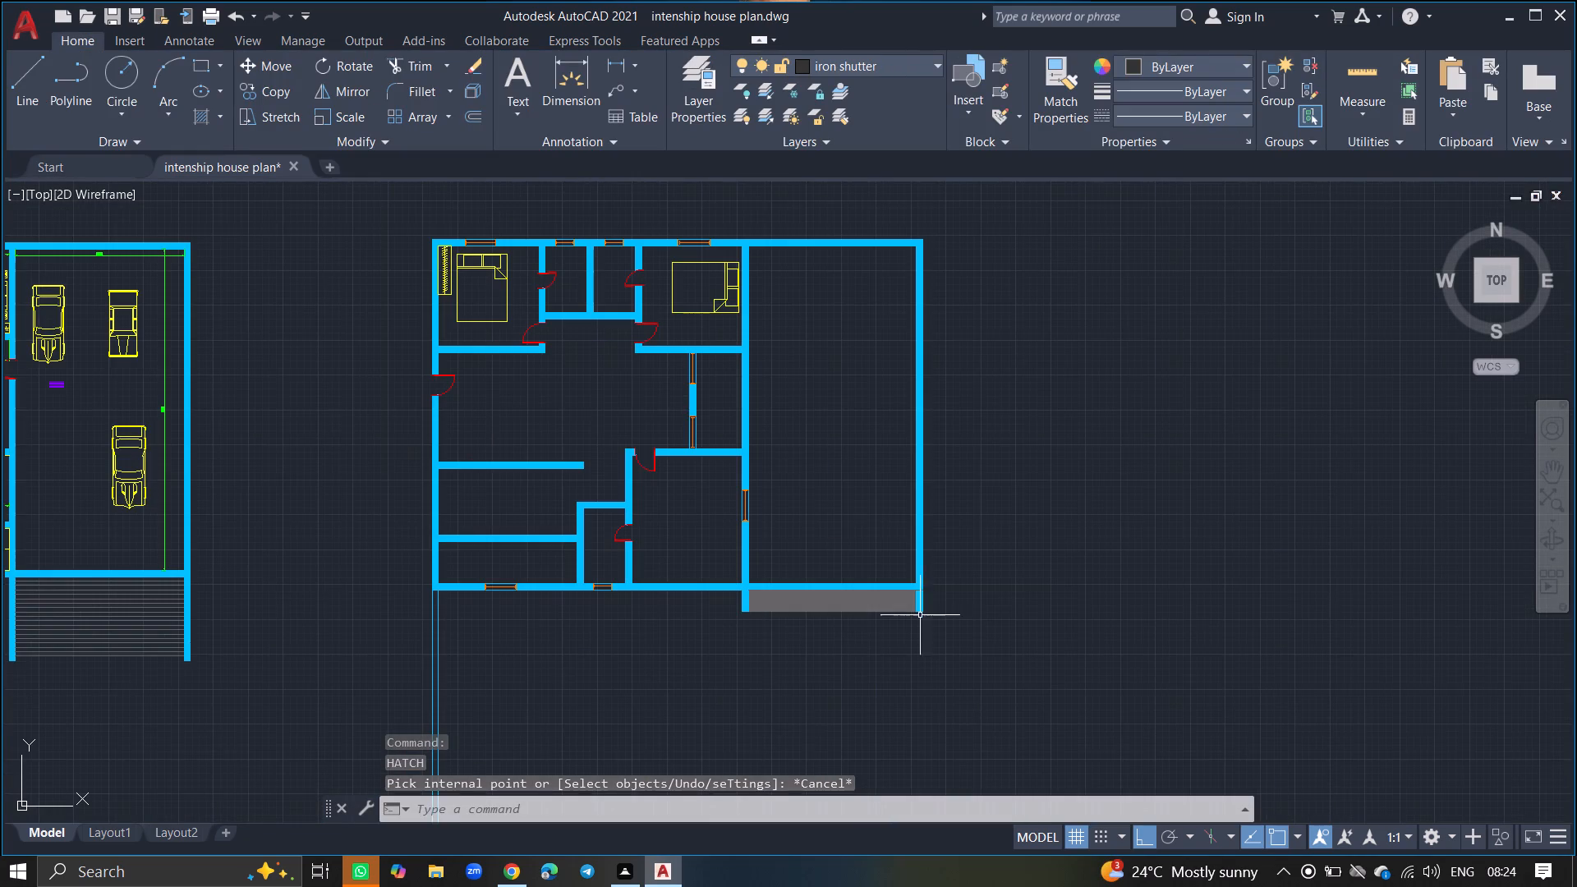
pyautogui.keyDown('ctrl'); pyautogui.scroll(8, 913, 583); pyautogui.keyUp('ctrl')
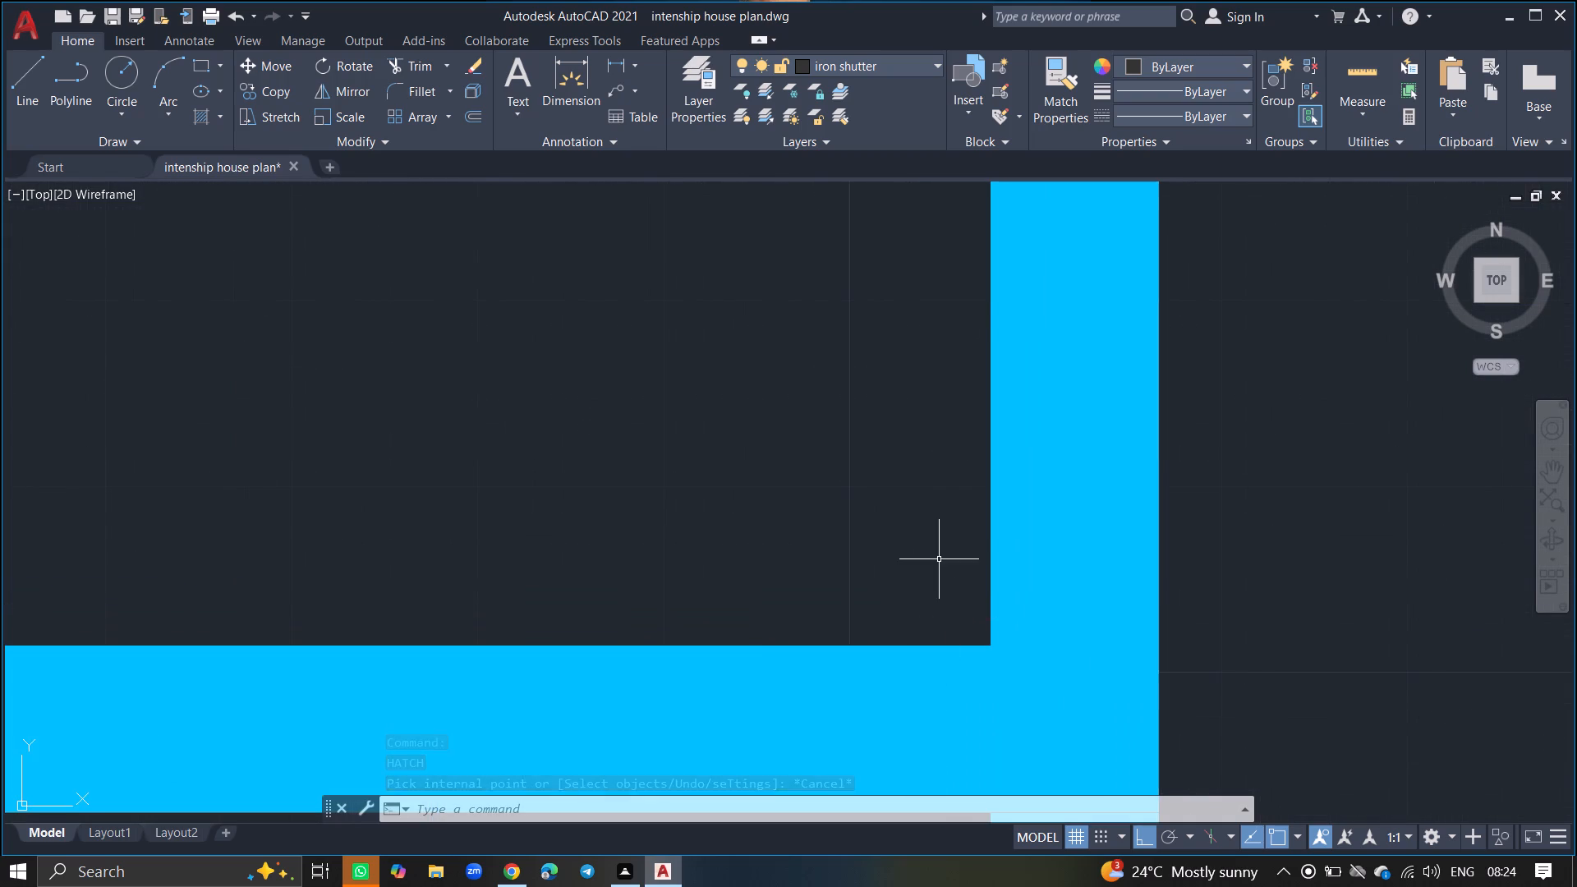
pyautogui.keyDown('ctrl'); pyautogui.scroll(-4, 939, 559); pyautogui.keyUp('ctrl')
pyautogui.keyDown('ctrl'); pyautogui.scroll(4, 973, 614); pyautogui.keyUp('ctrl')
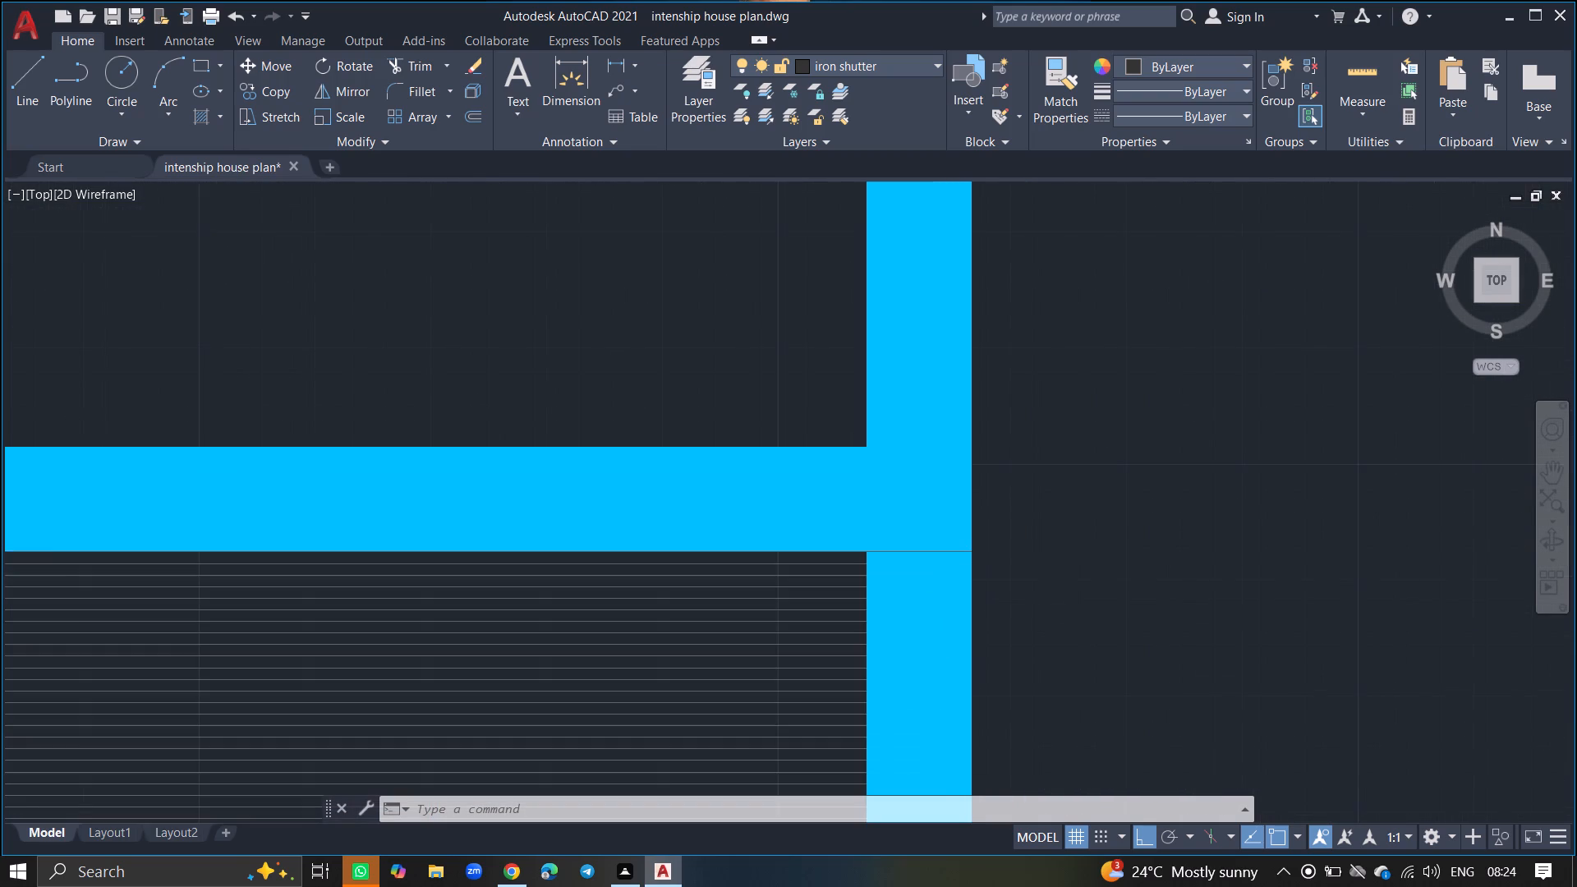
# Trim away the hatch and the dividing line where the extension's right wall meets the bottom wall beside the iron shutter.
pyautogui.write('TRIM')
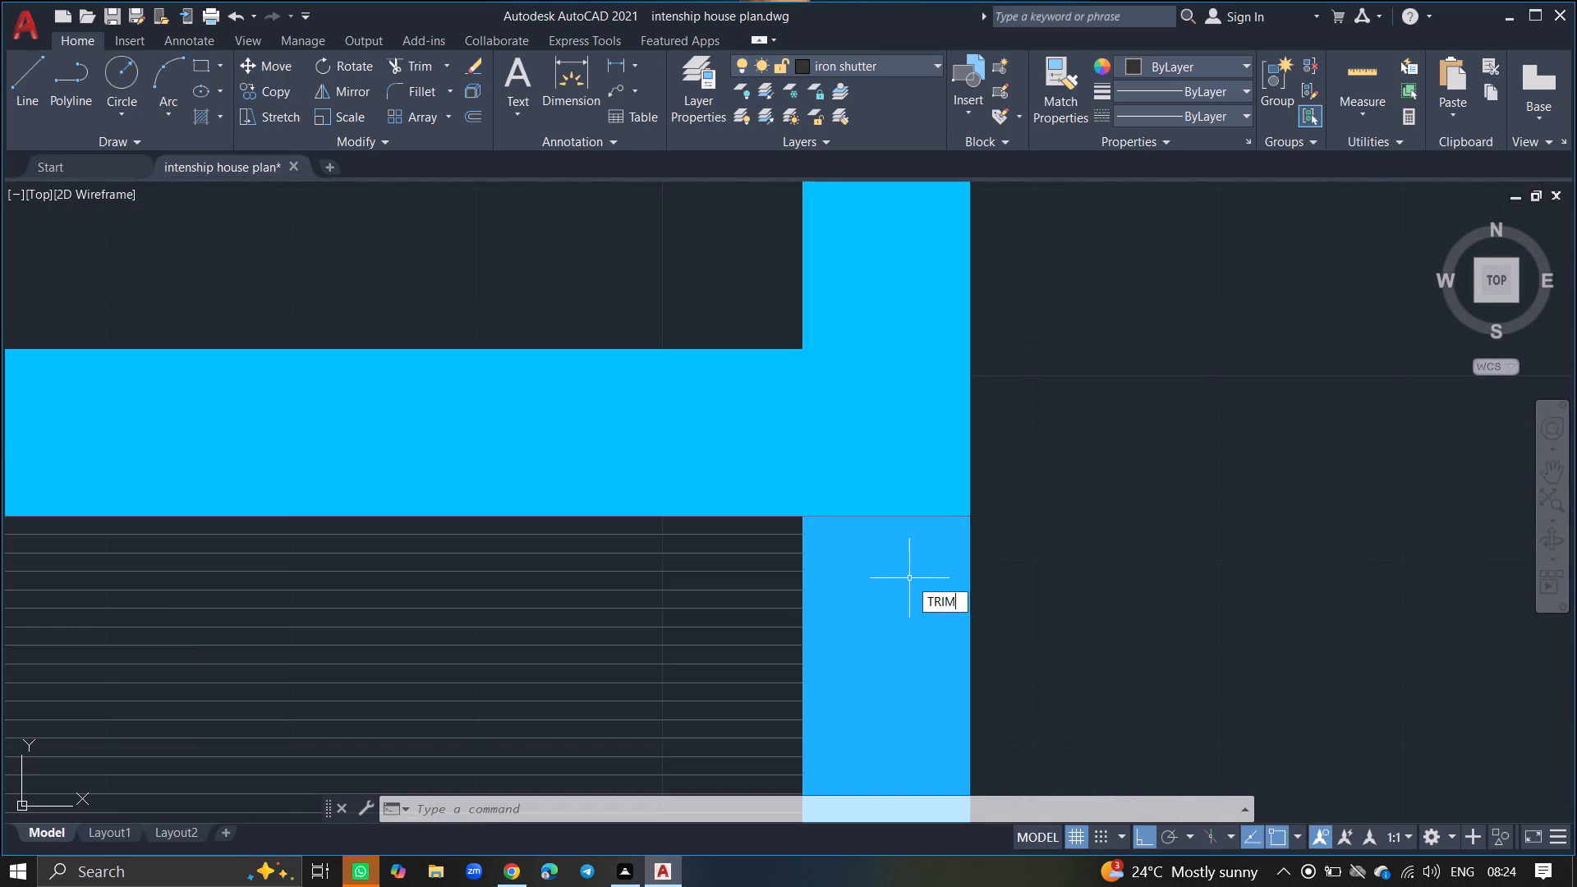
pyautogui.press('Return')
pyautogui.click(899, 561)
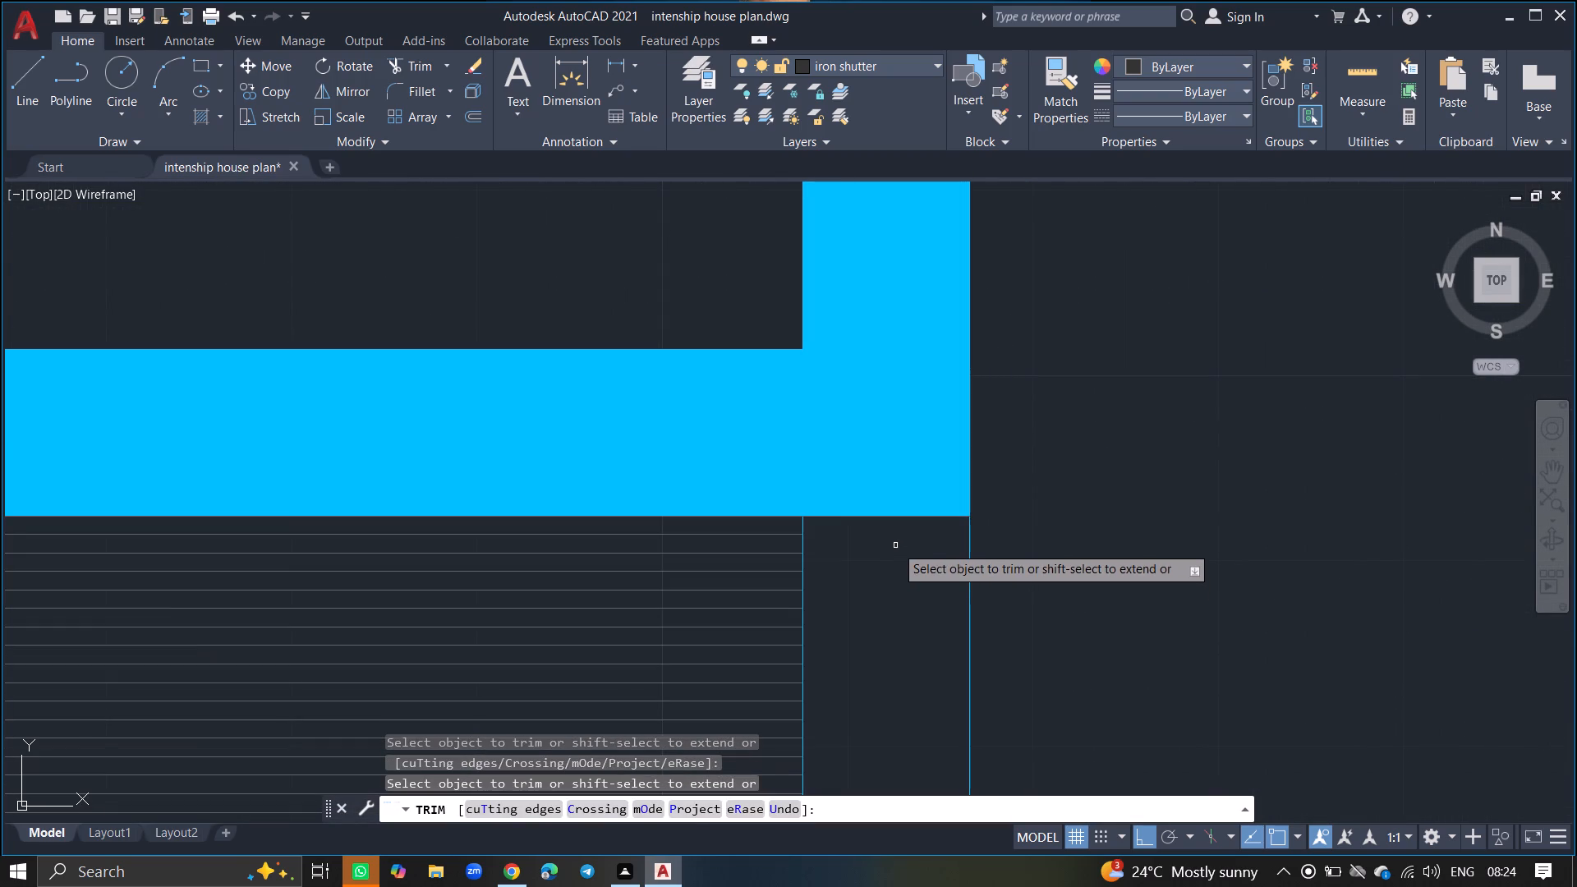
pyautogui.click(893, 515)
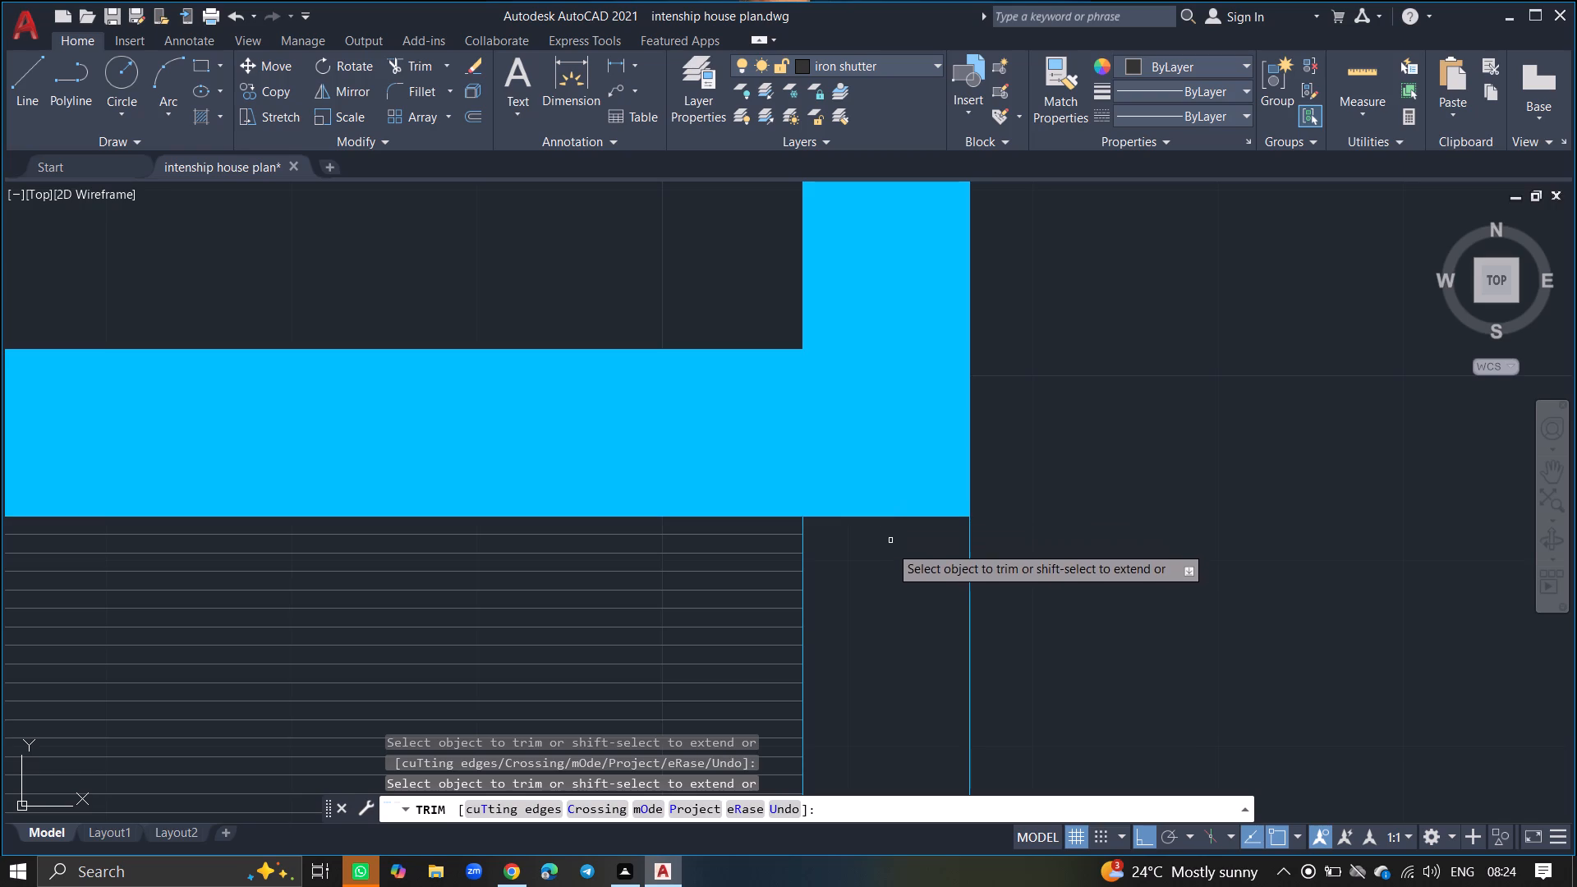
pyautogui.keyDown('ctrl'); pyautogui.scroll(6, 888, 557); pyautogui.keyUp('ctrl')
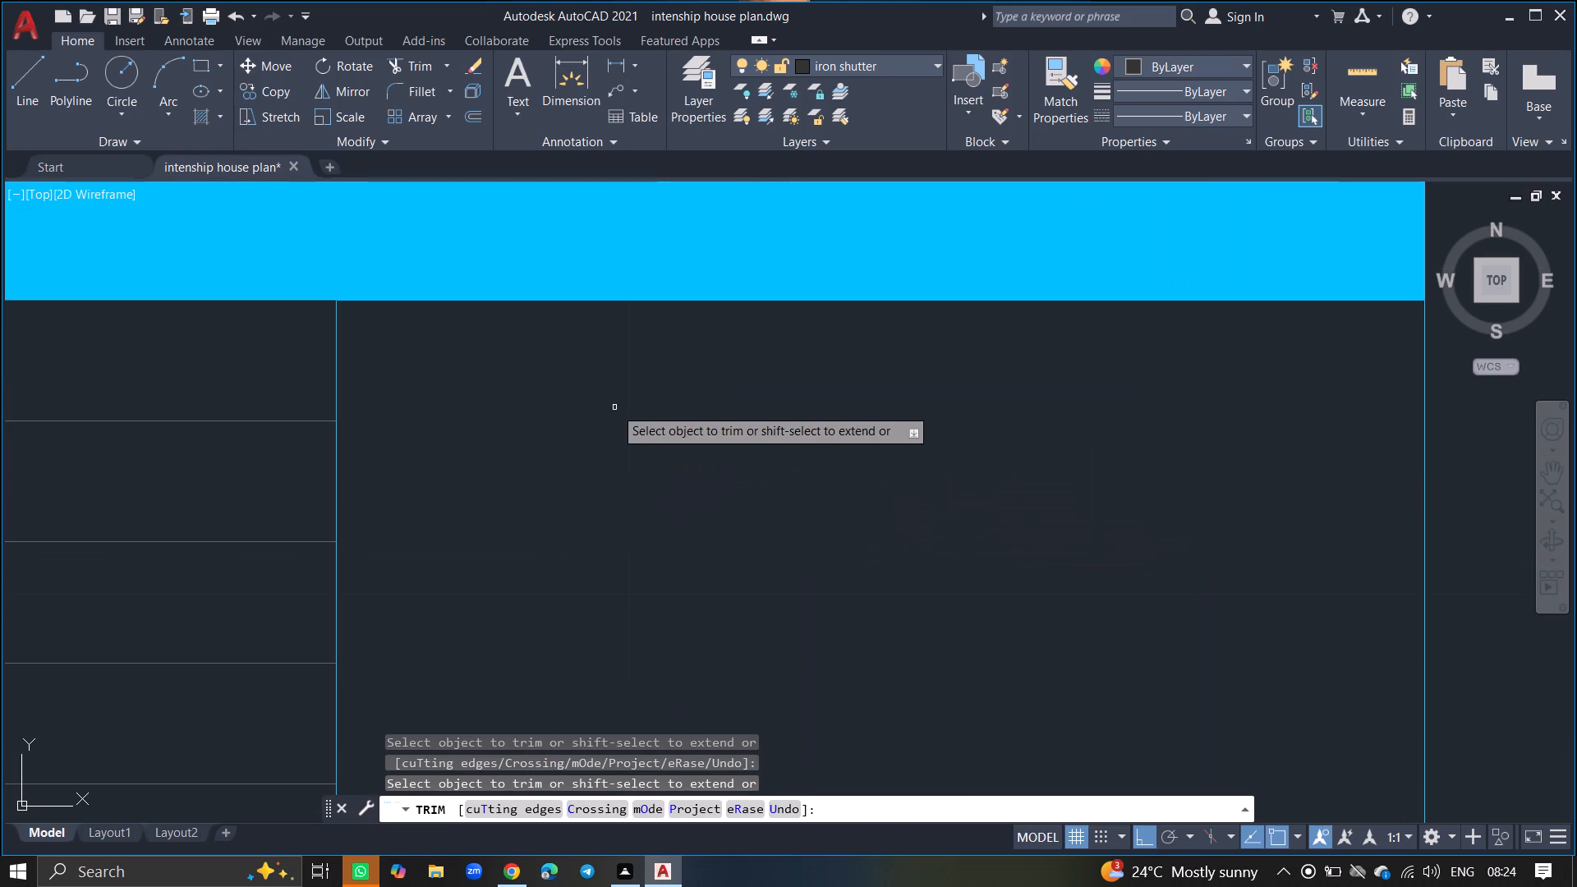
pyautogui.click(503, 300)
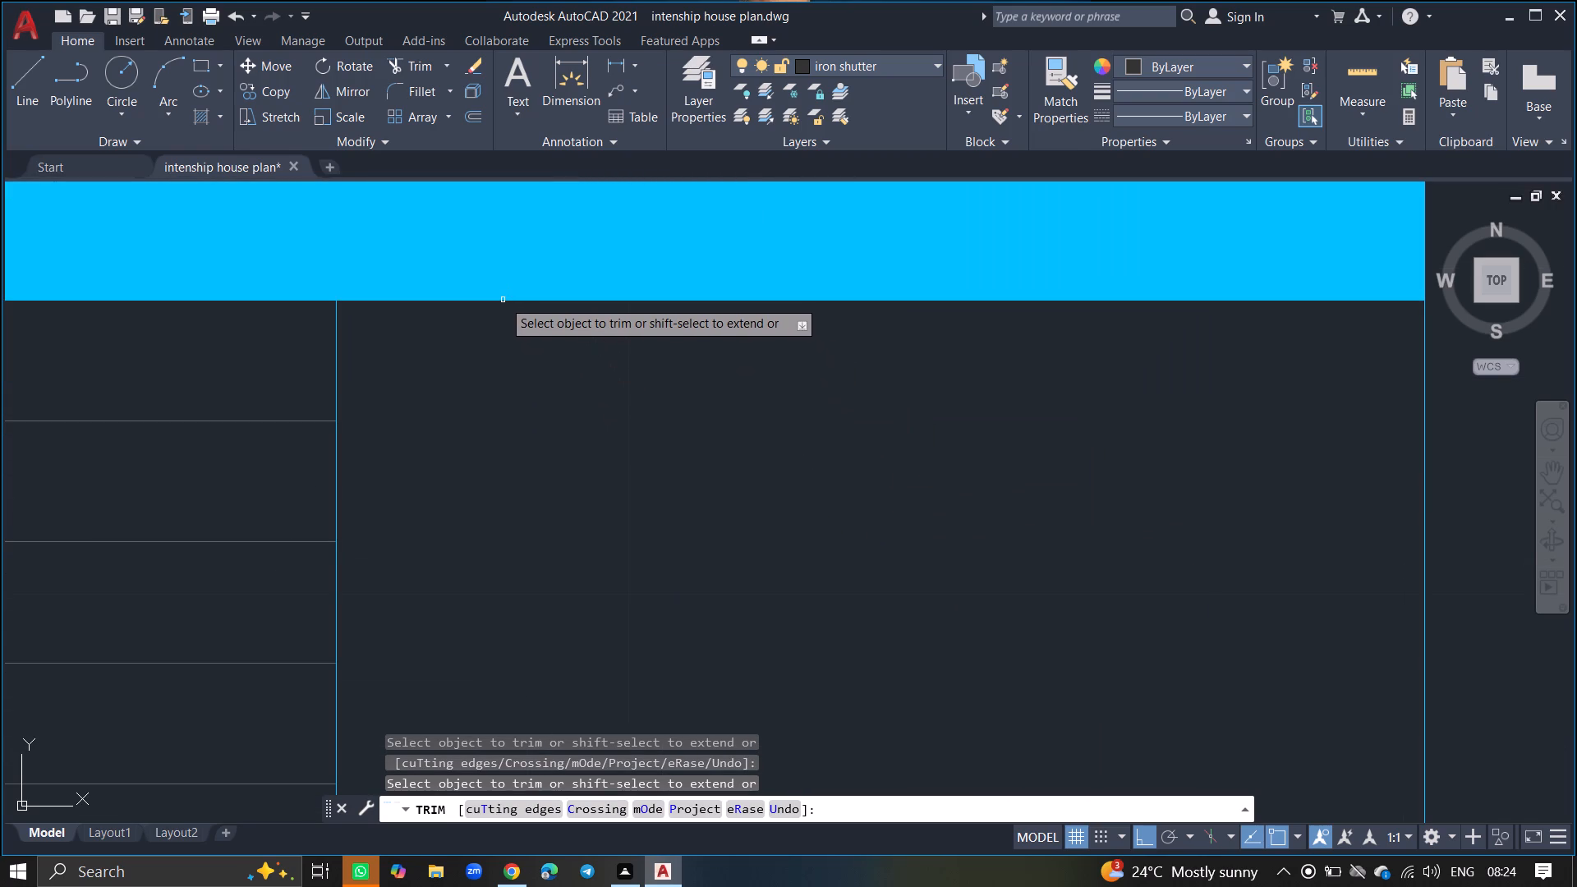
pyautogui.click(494, 296)
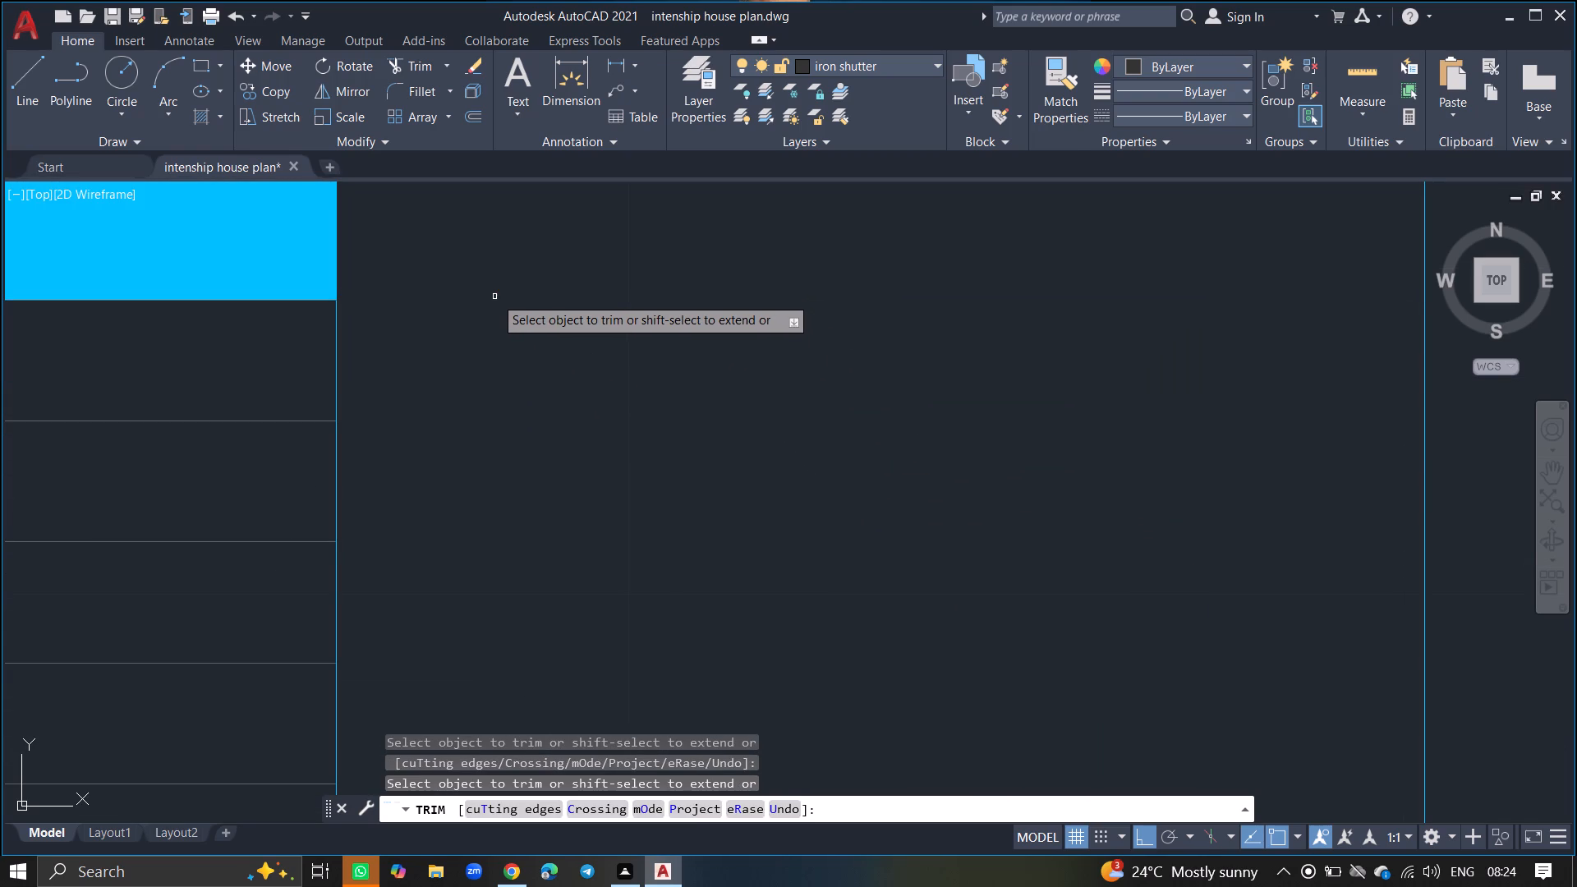
pyautogui.click(473, 283)
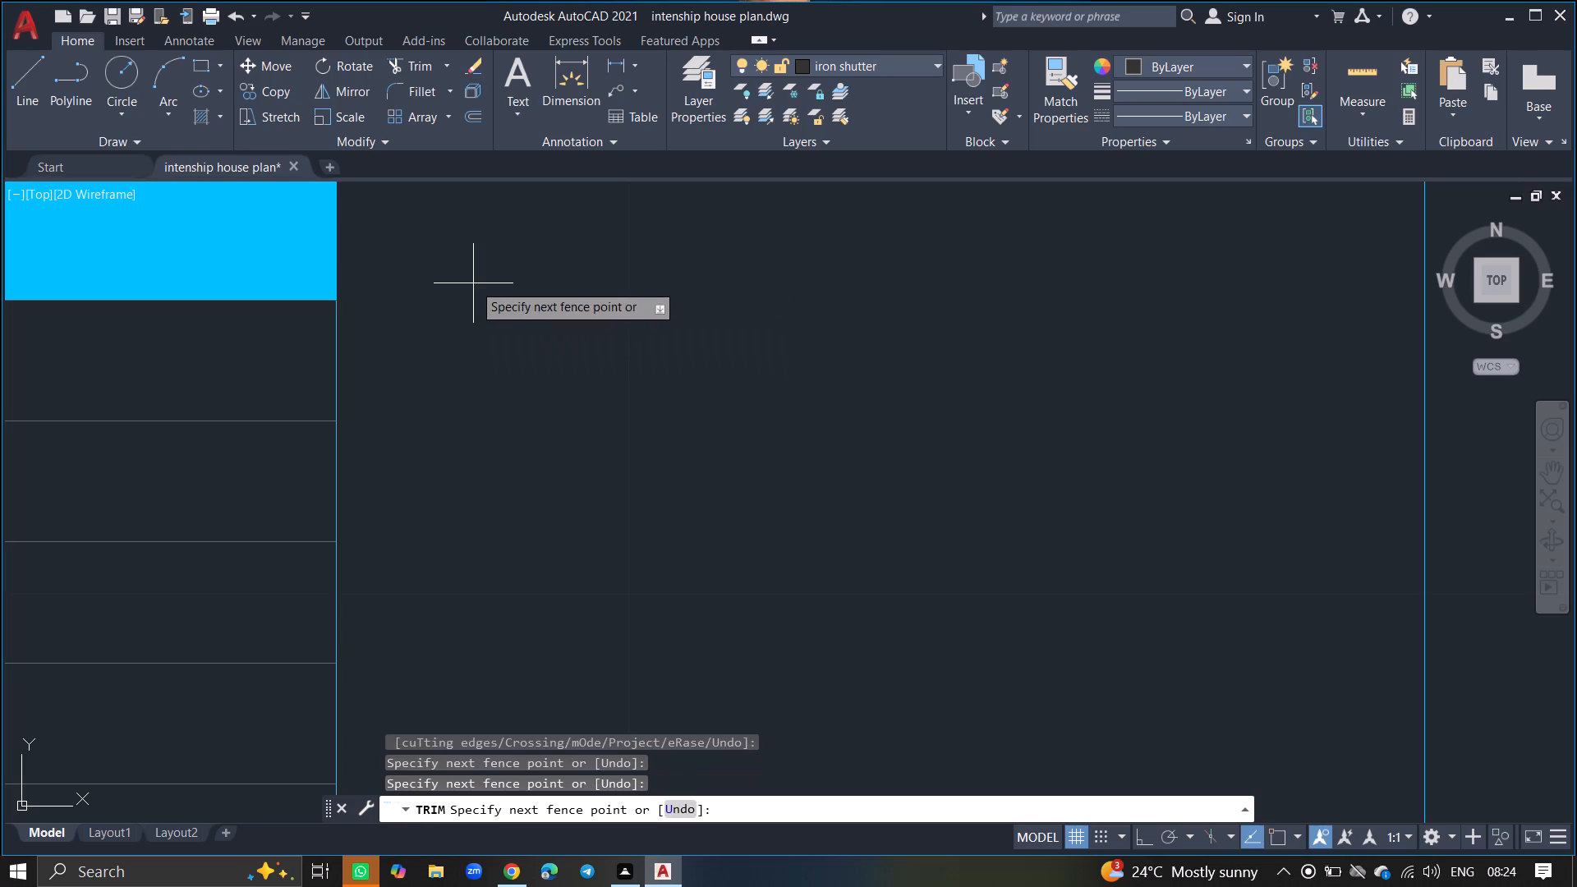
pyautogui.click(503, 430)
pyautogui.keyDown('ctrl'); pyautogui.scroll(-5, 503, 430); pyautogui.keyUp('ctrl')
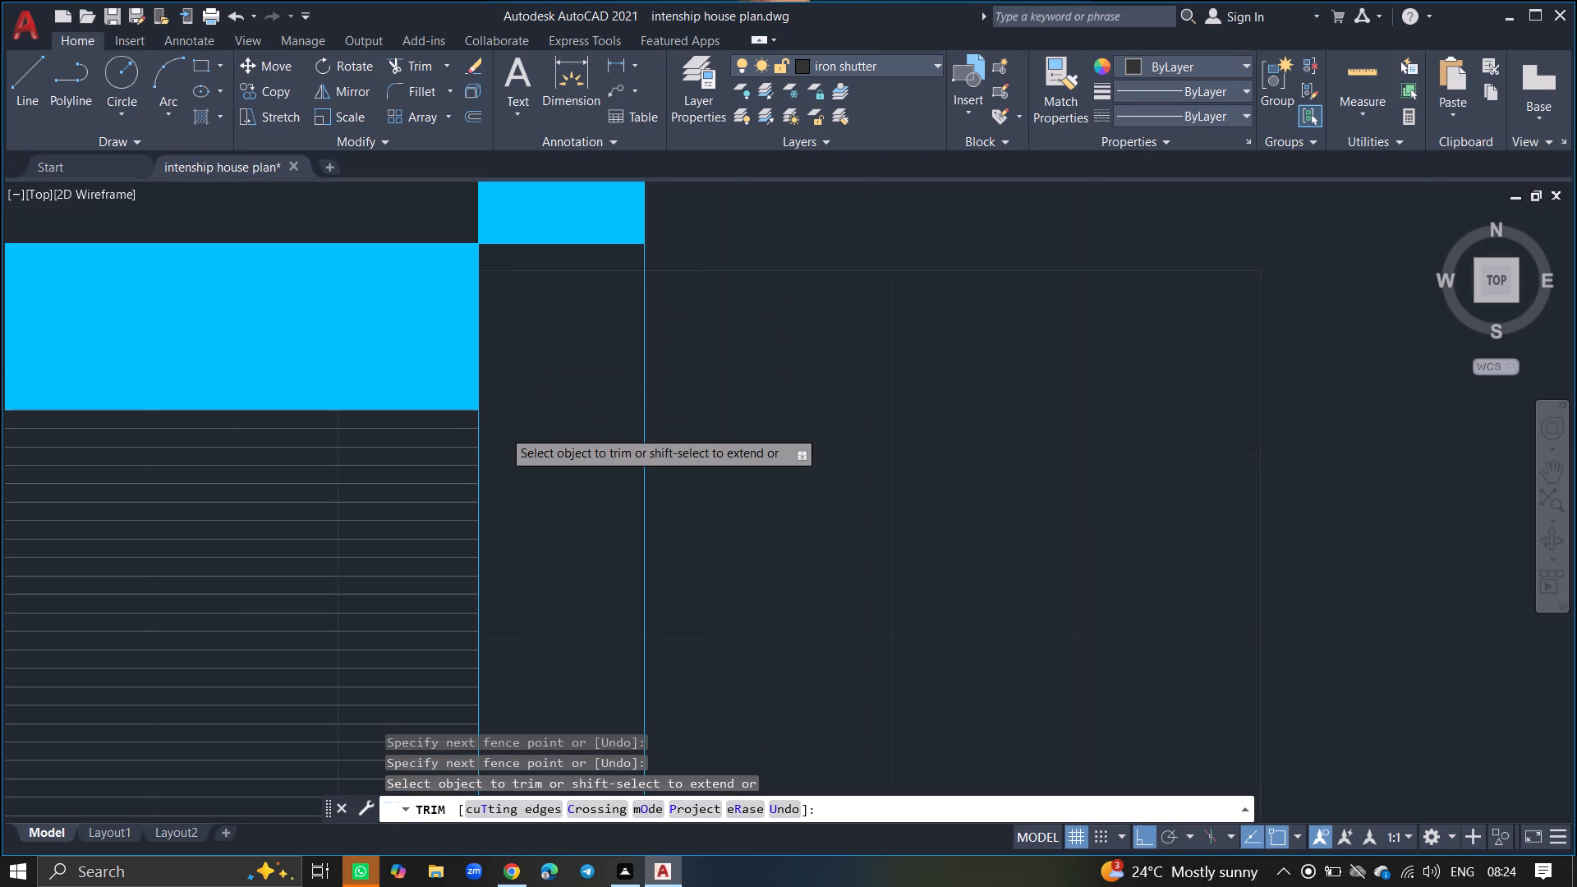
pyautogui.press('Return')
# Hatch the emptied junction and lower end of the extension's right wall with the Solid pattern in colour 140.
pyautogui.write('HATCH')
pyautogui.press('Return')
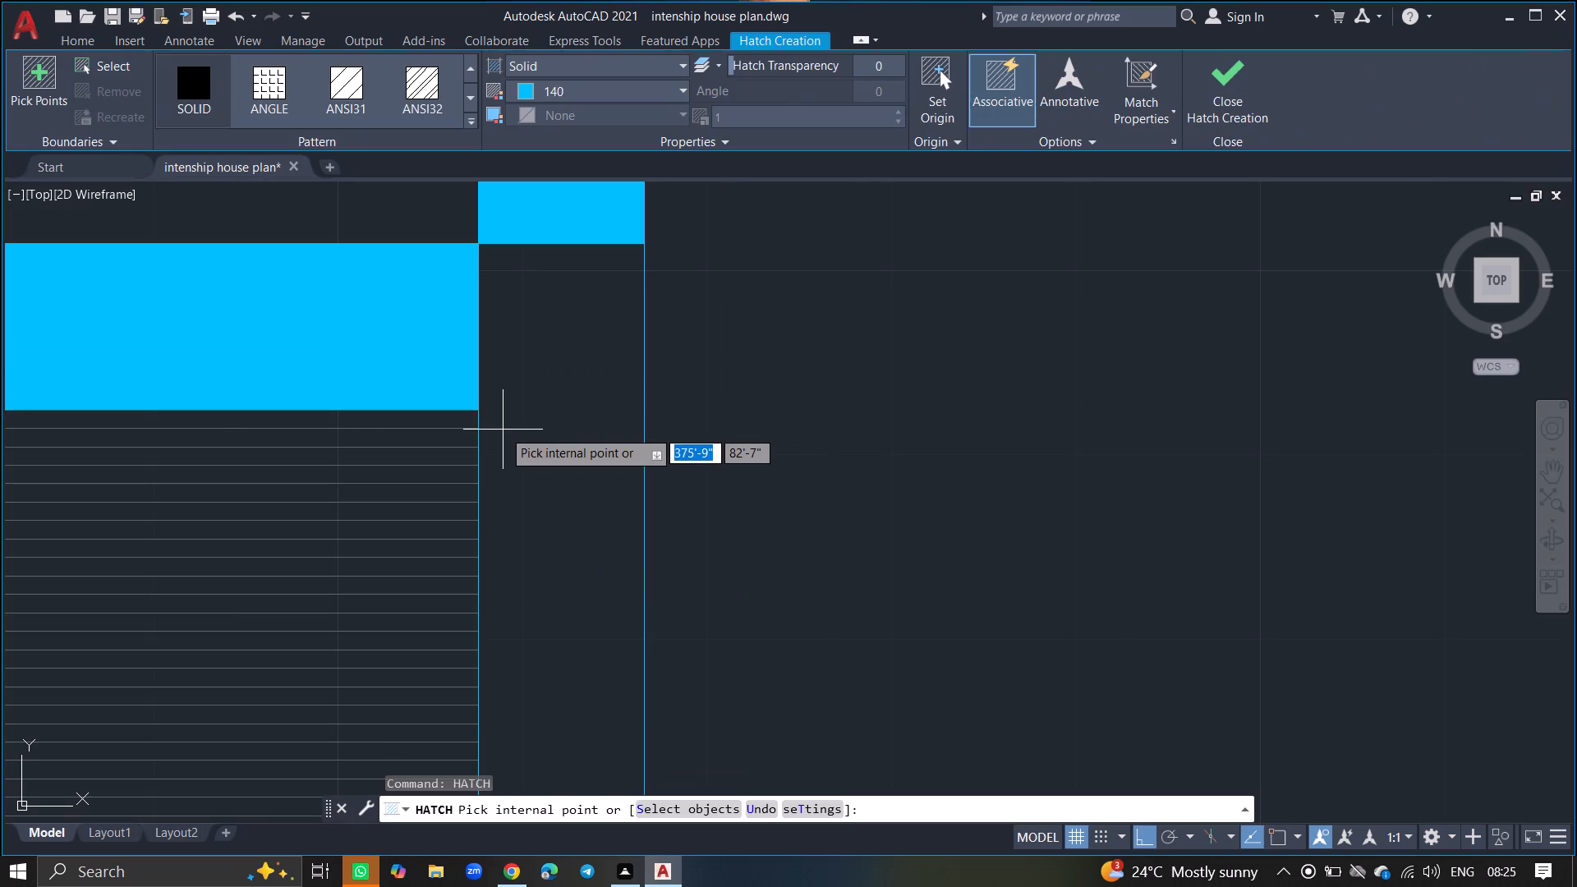
pyautogui.click(503, 430)
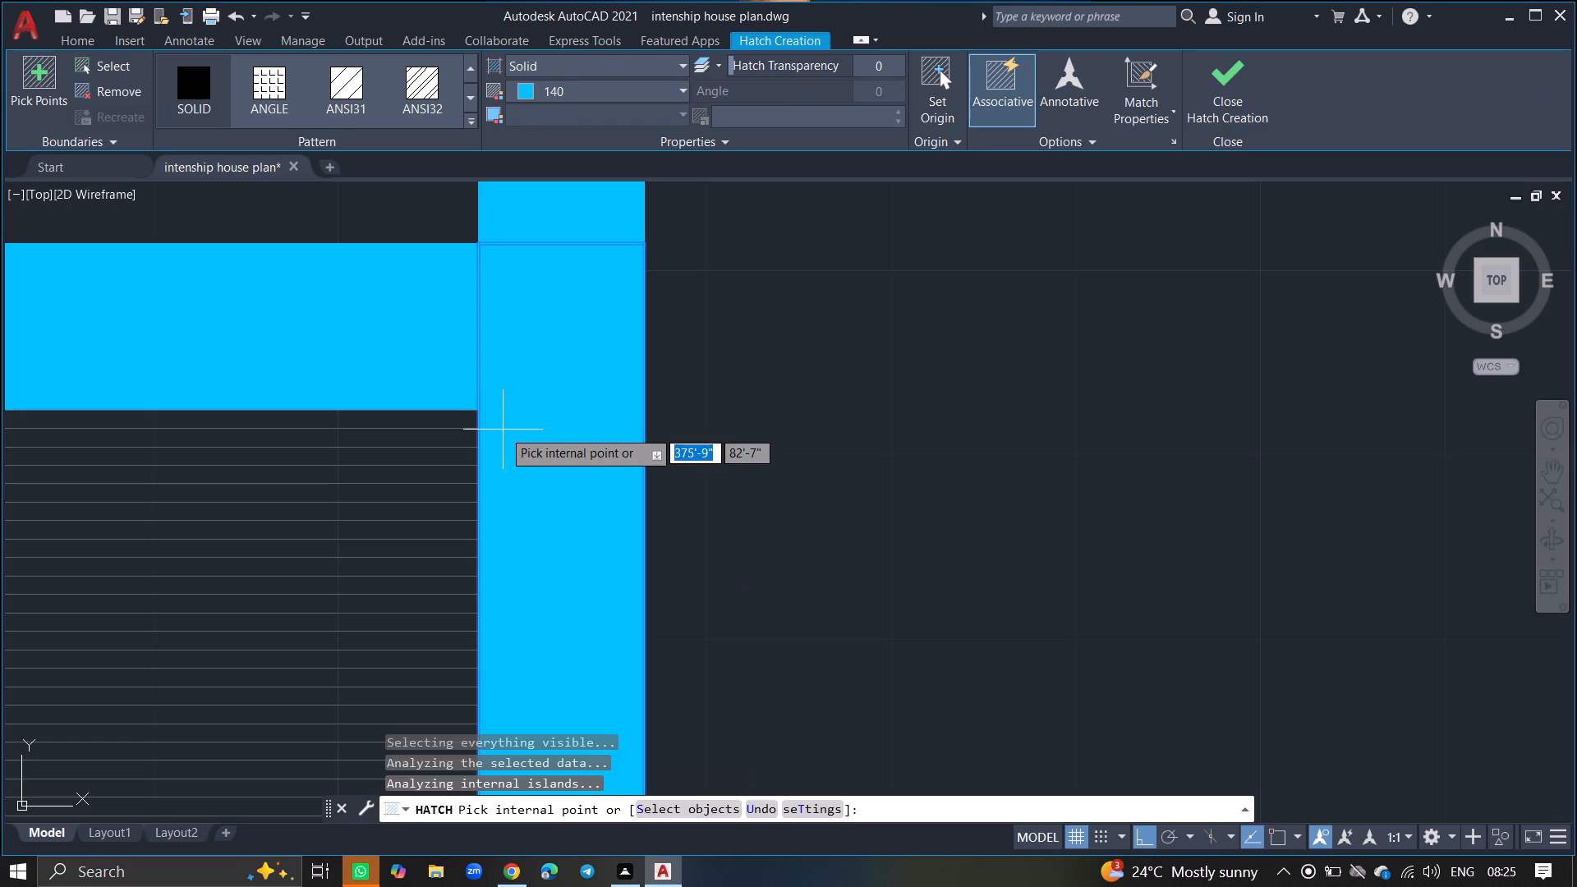
pyautogui.press('Return')
# Move the bed in the second plan's upper-left bedroom slightly to the right, away from the wardrobe, with Ortho off.
pyautogui.keyDown('ctrl'); pyautogui.scroll(-6, 503, 430); pyautogui.keyUp('ctrl')
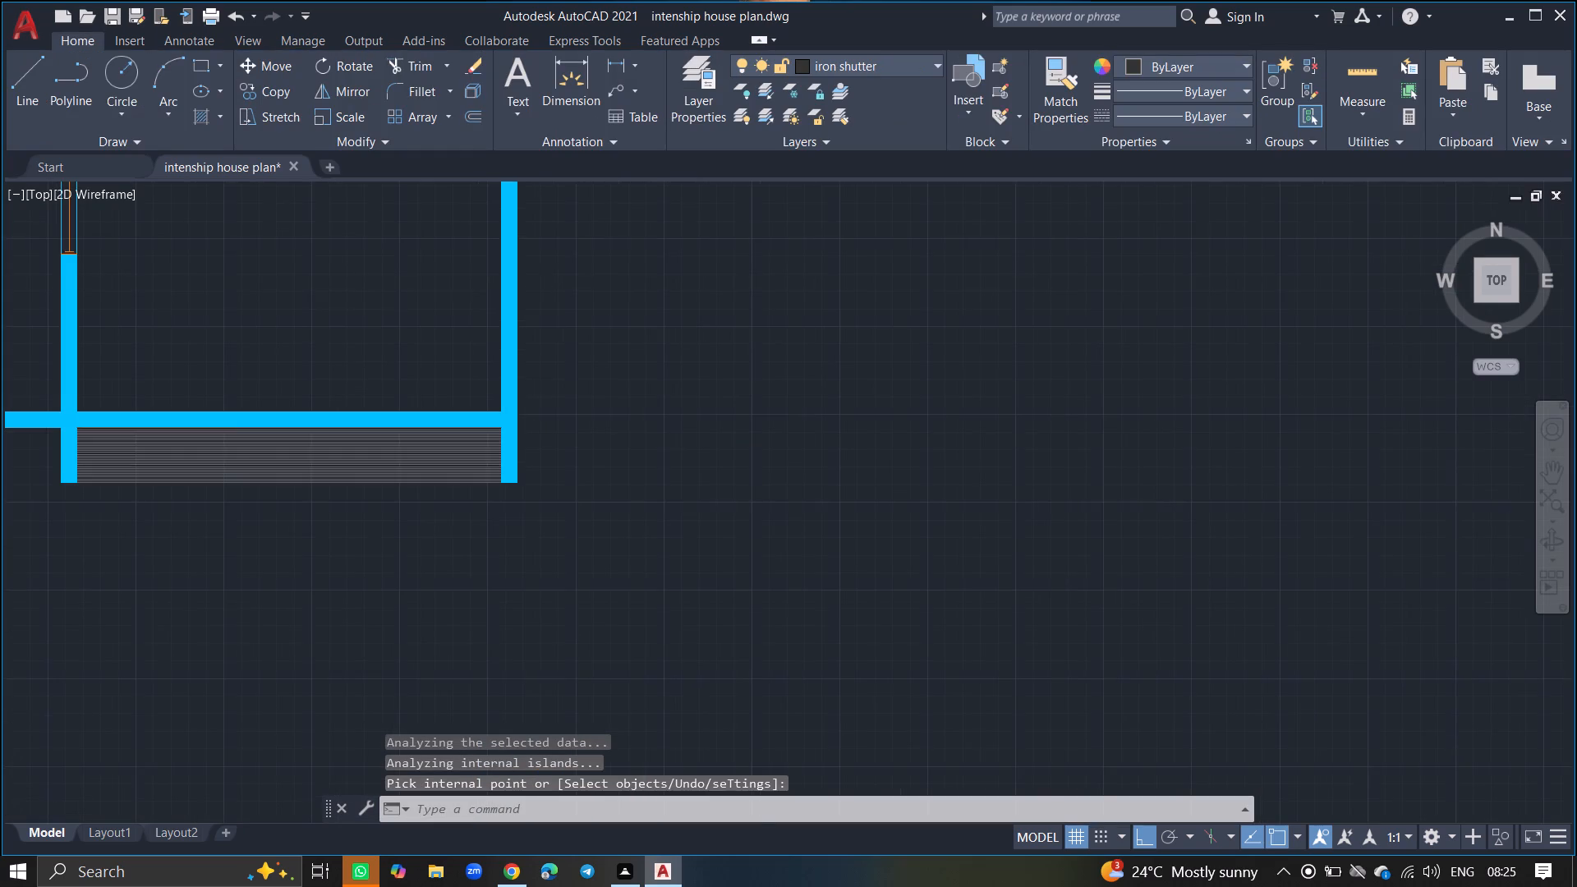
pyautogui.keyDown('ctrl'); pyautogui.scroll(-3, 425, 347); pyautogui.keyUp('ctrl')
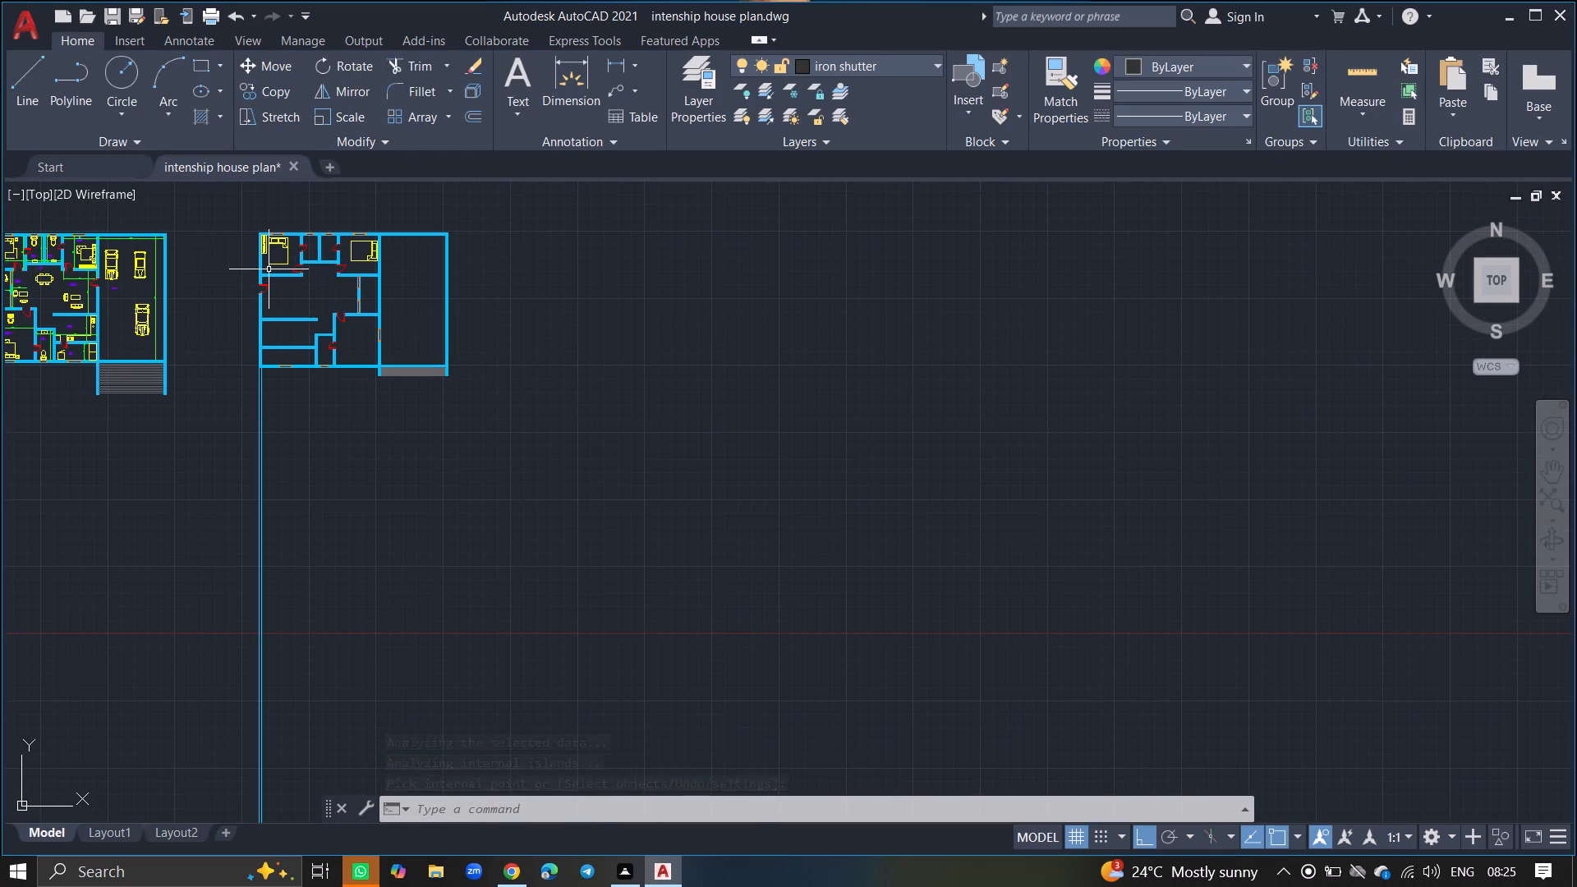
pyautogui.keyDown('ctrl'); pyautogui.scroll(3, 269, 269); pyautogui.keyUp('ctrl')
pyautogui.keyDown('ctrl'); pyautogui.scroll(-5, 311, 298); pyautogui.keyUp('ctrl')
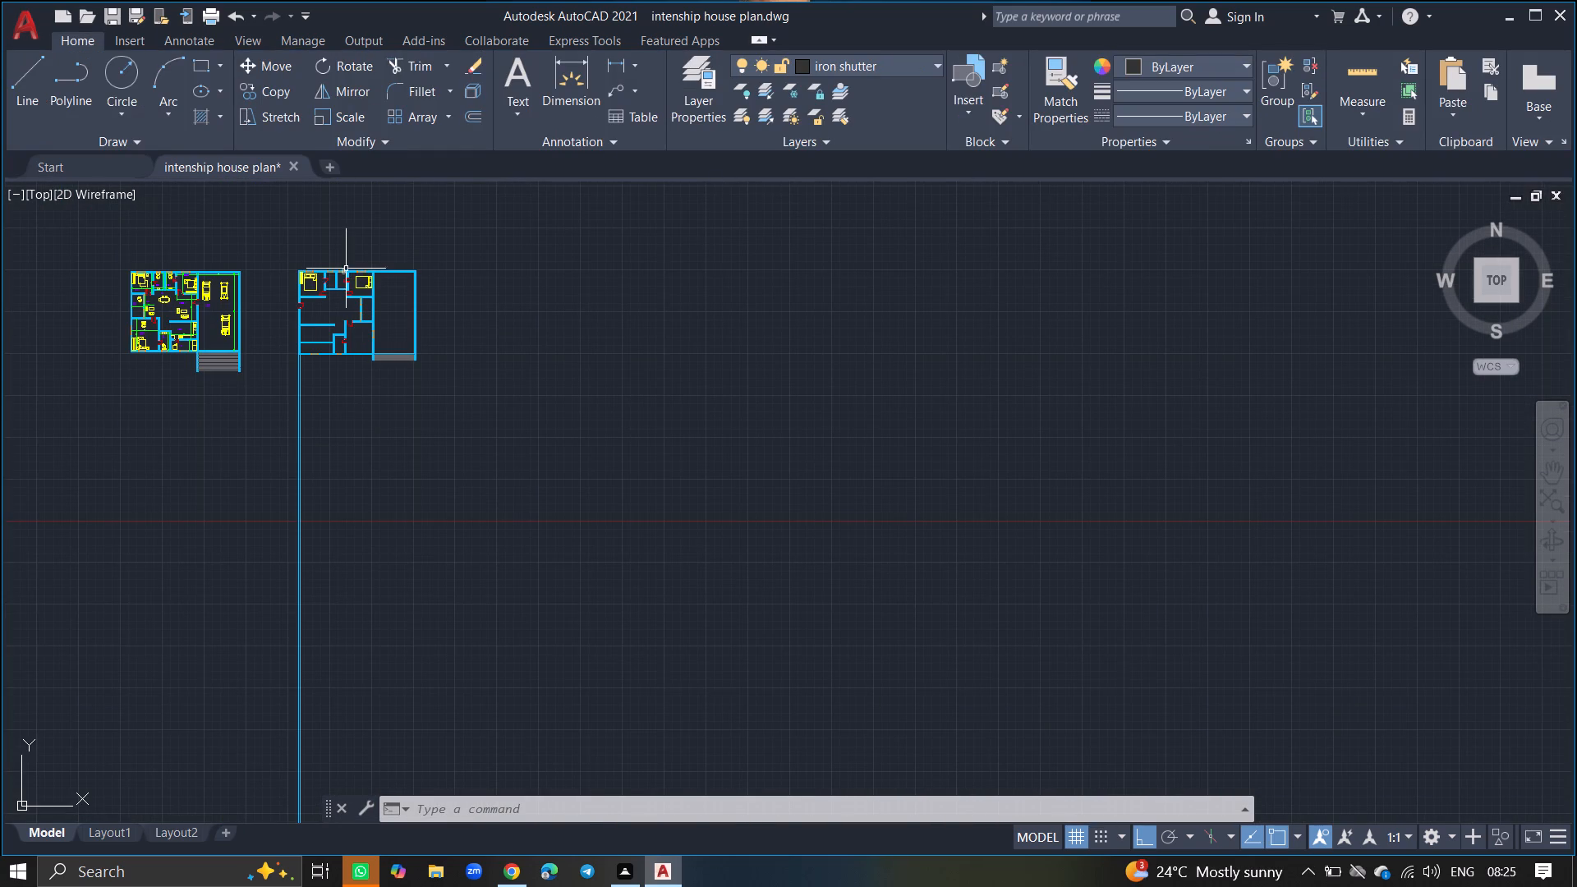
pyautogui.keyDown('ctrl'); pyautogui.scroll(6, 297, 273); pyautogui.keyUp('ctrl')
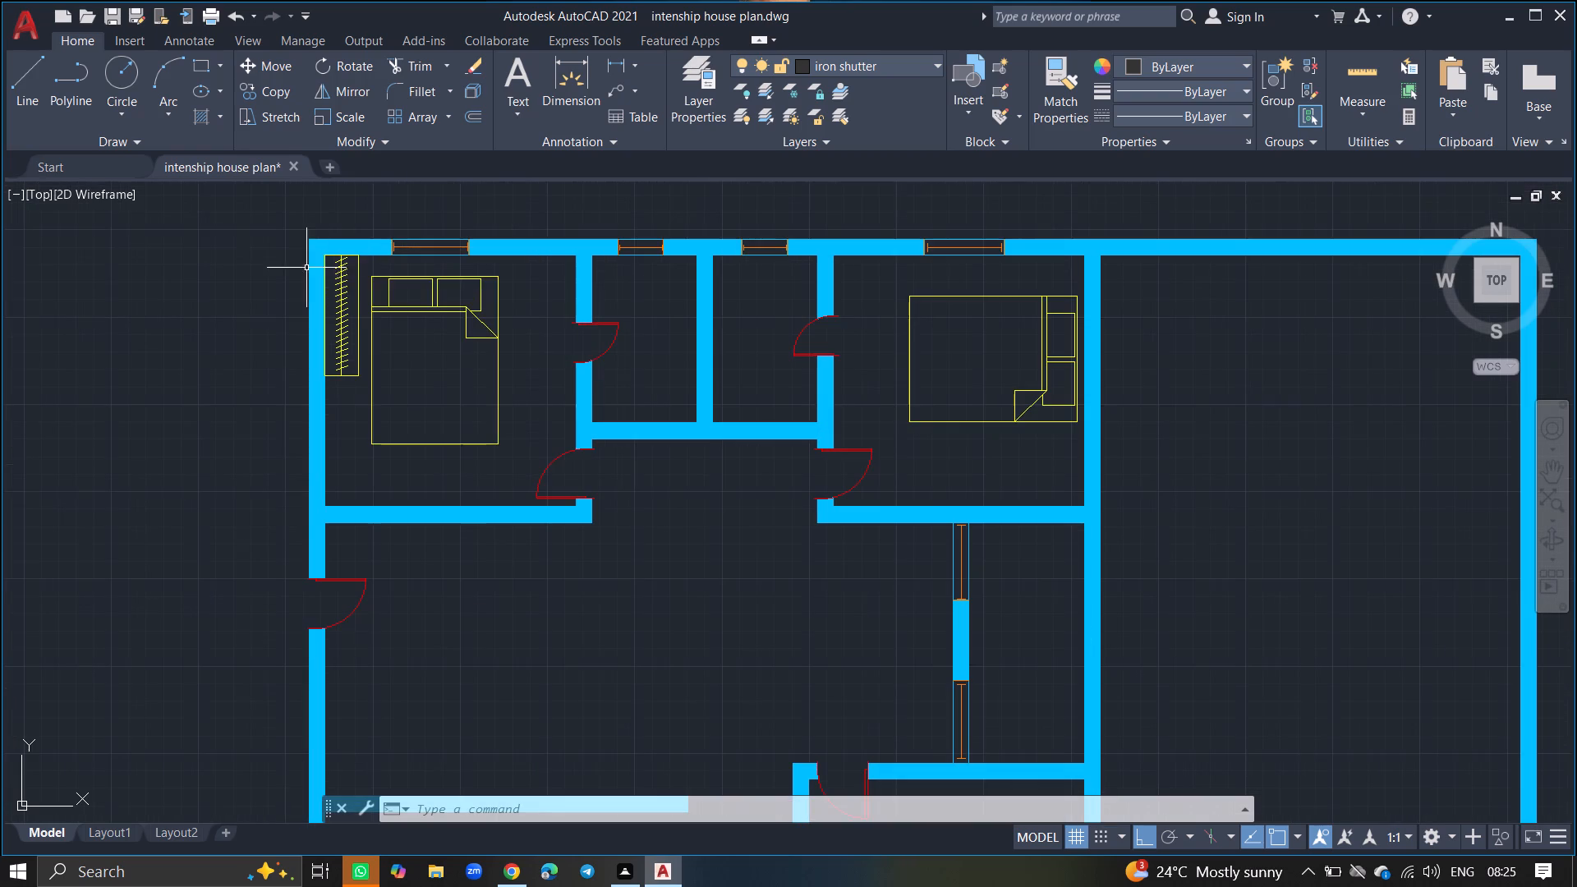
pyautogui.click(386, 283)
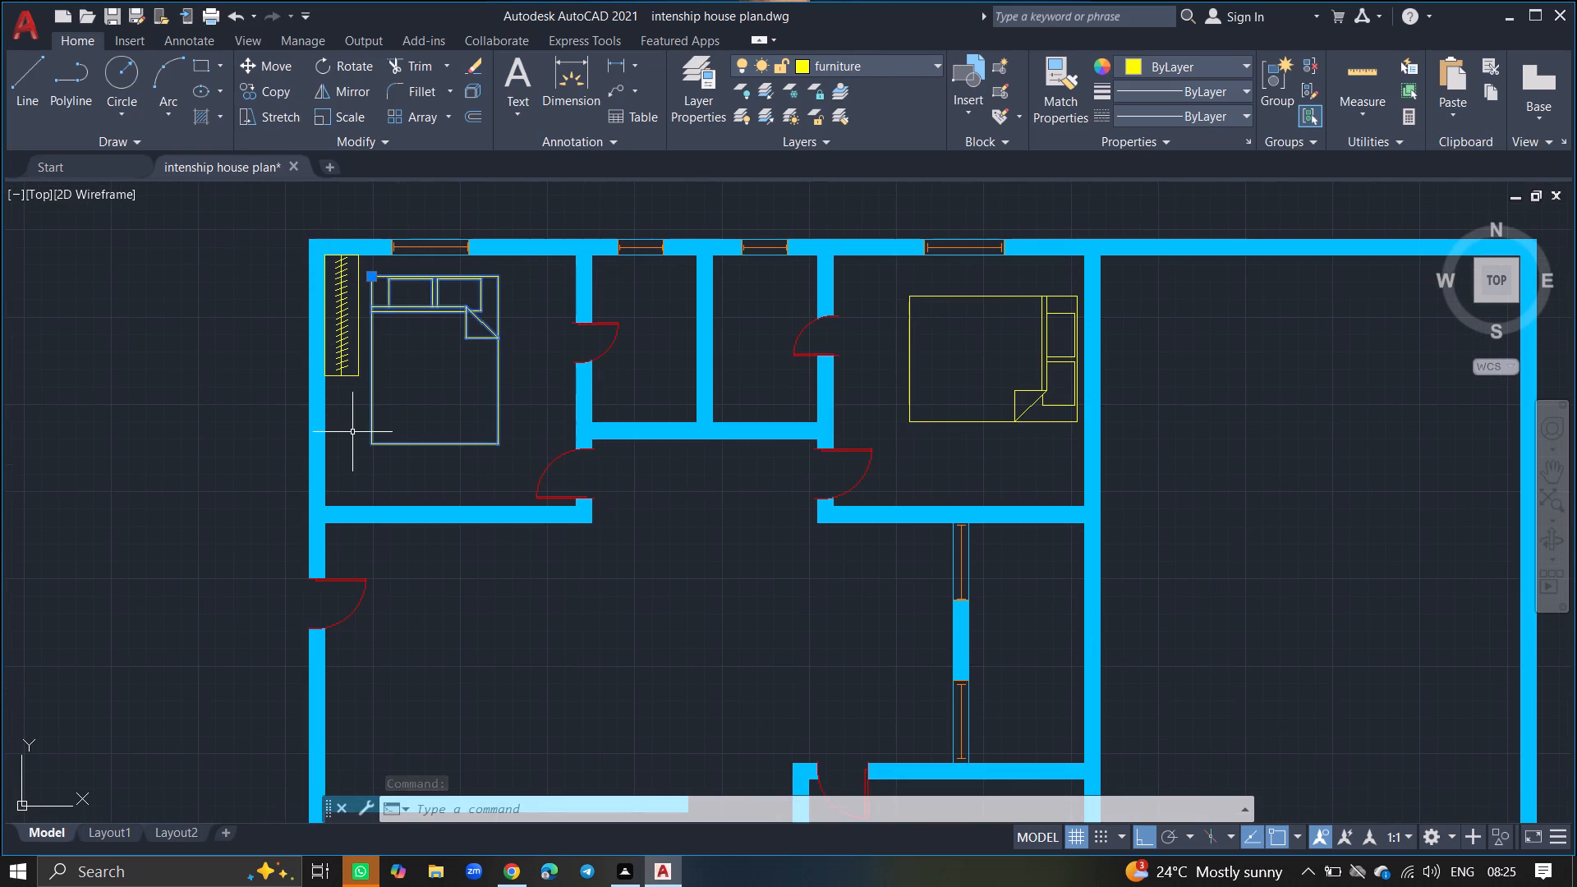
pyautogui.write('MOVE')
pyautogui.press('Return')
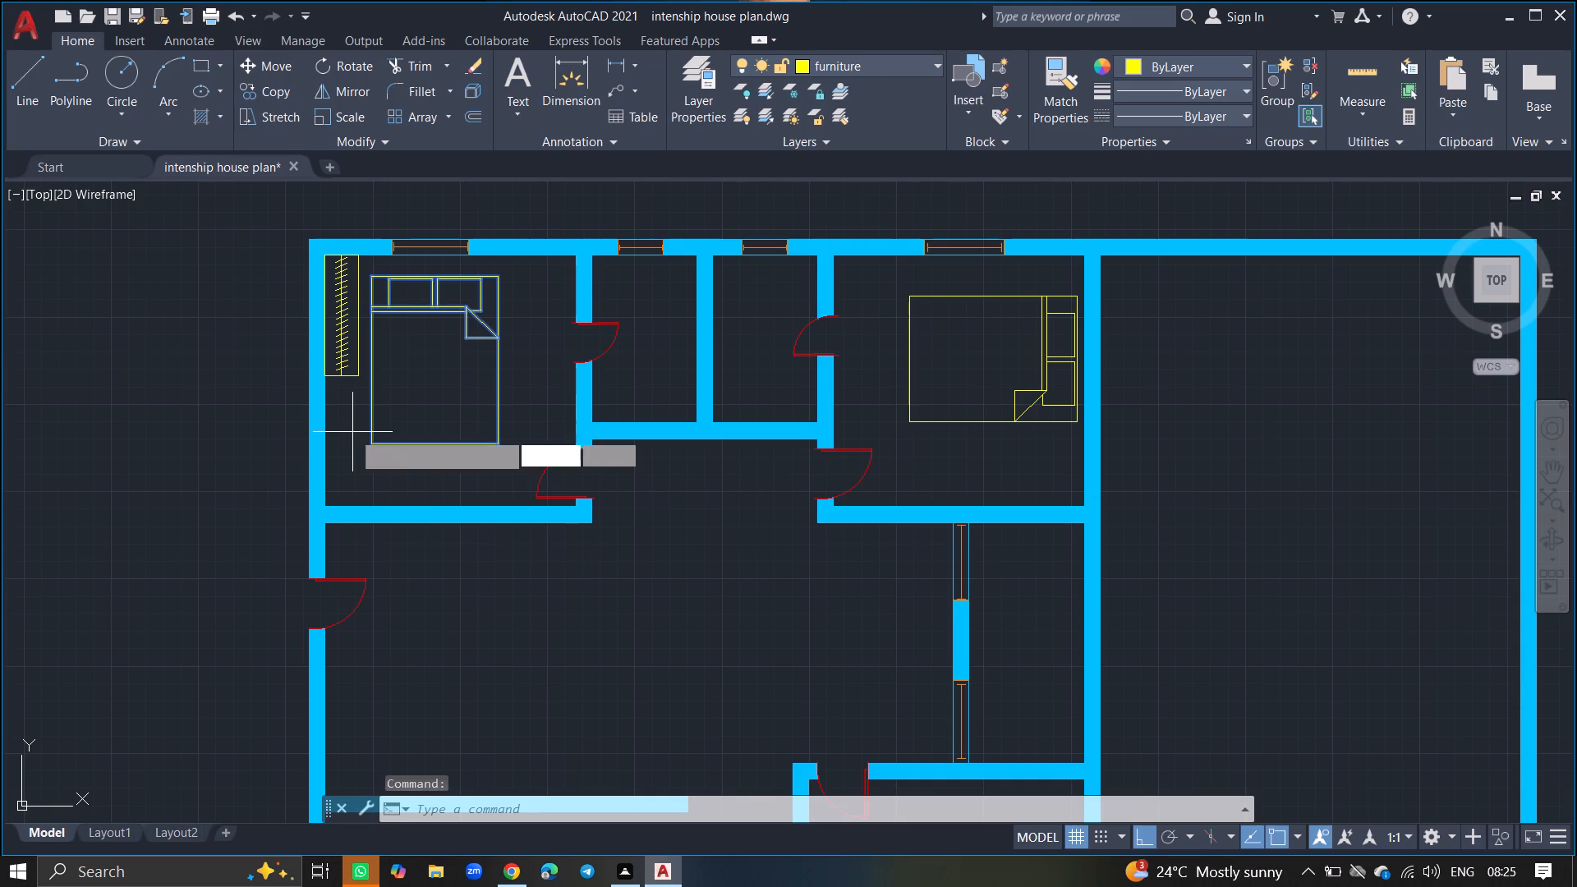
pyautogui.click(434, 290)
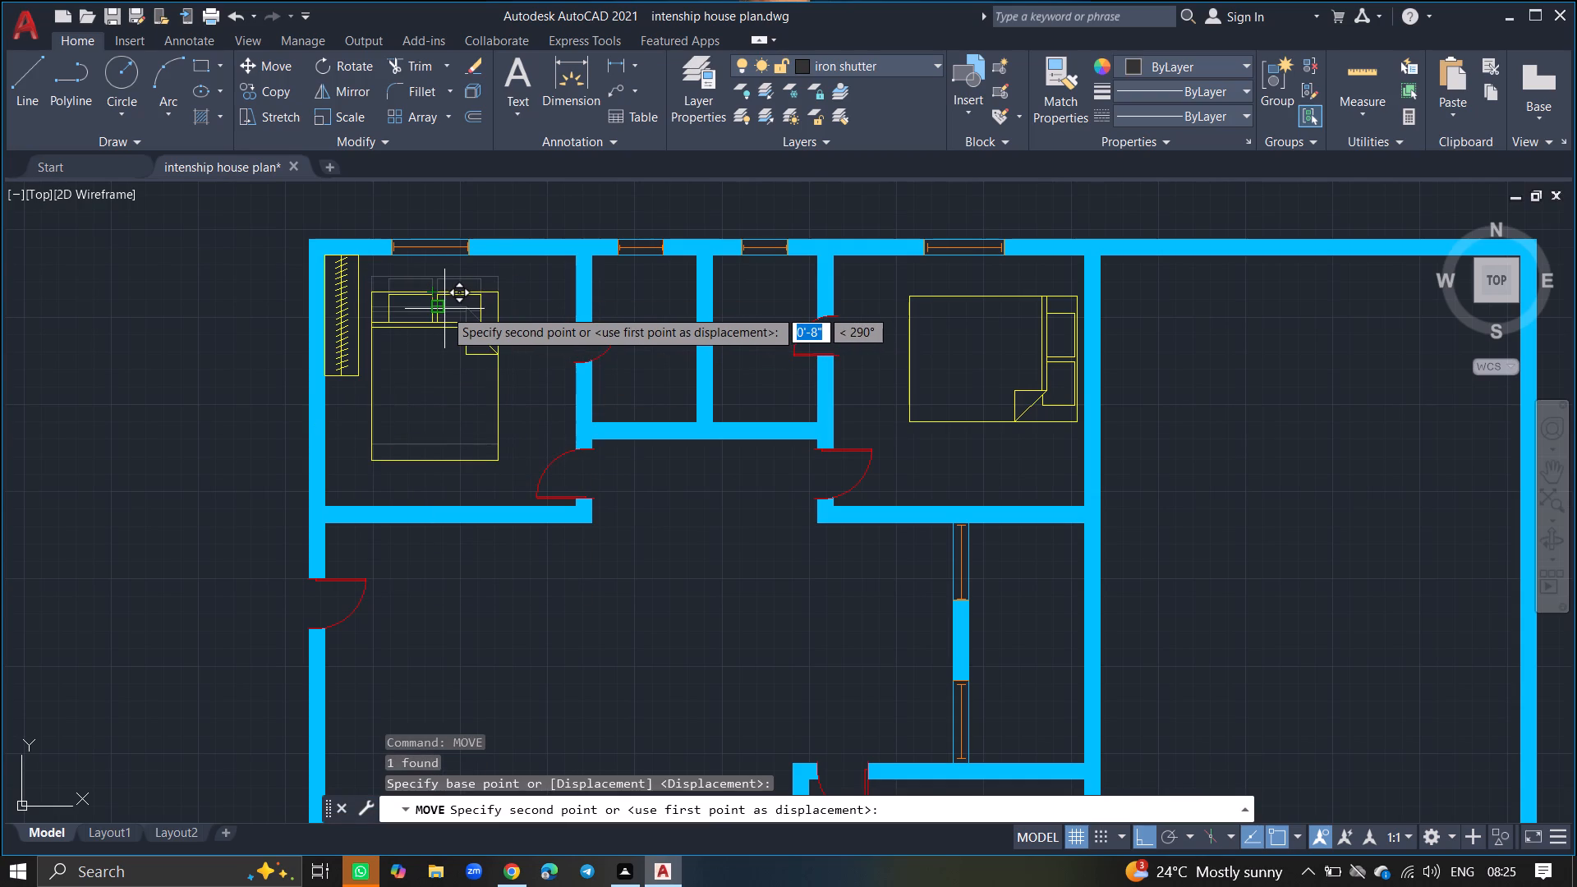
pyautogui.keyDown('ctrl'); pyautogui.scroll(1, 444, 309); pyautogui.keyUp('ctrl')
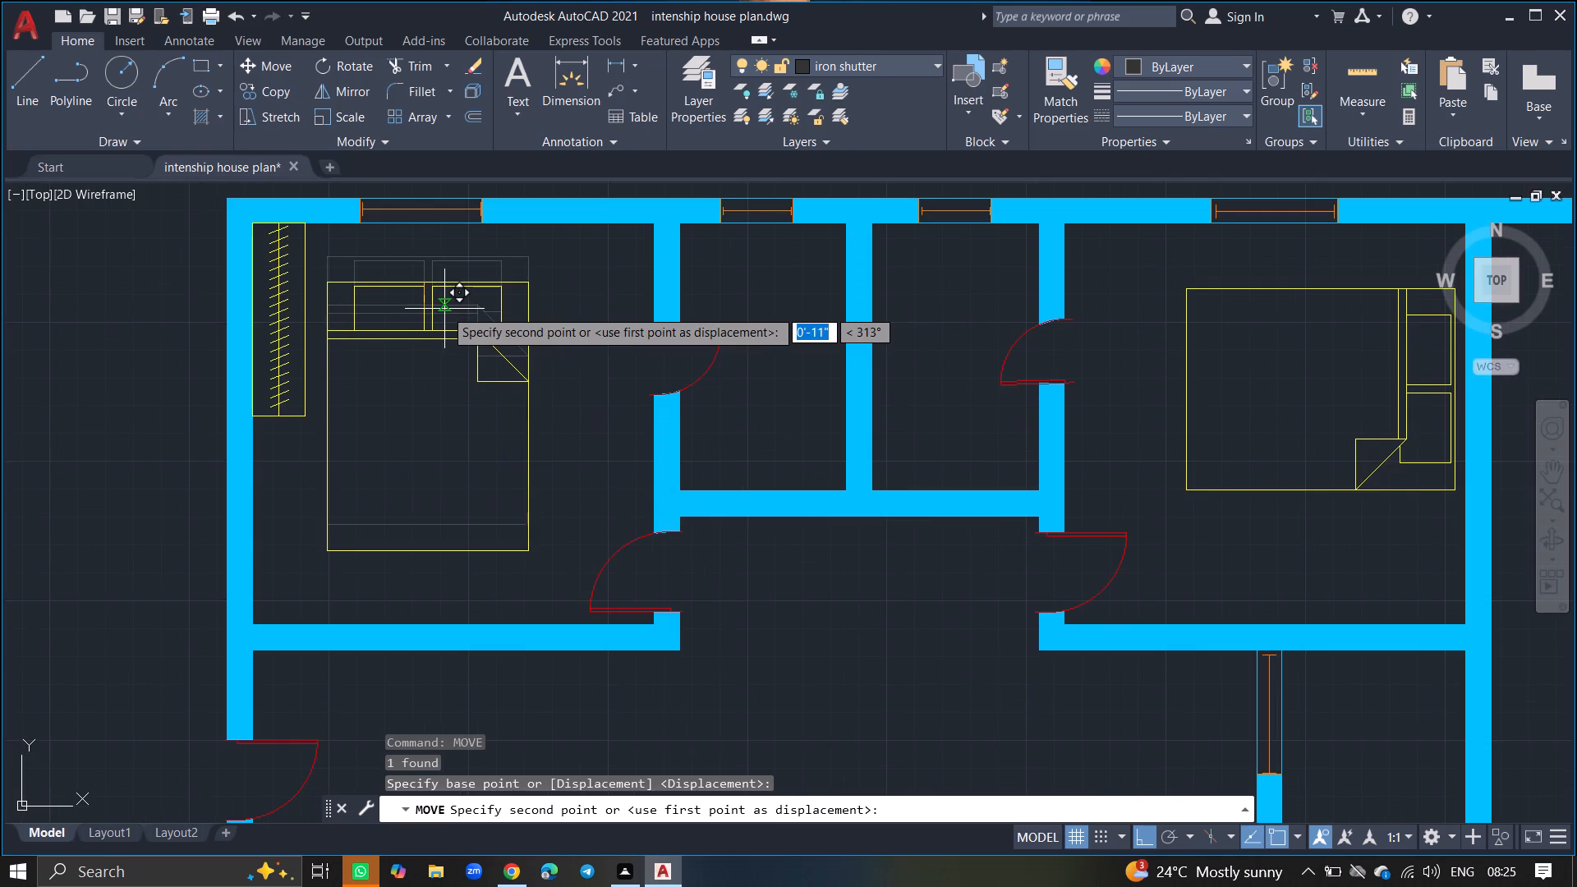
pyautogui.press('F8')
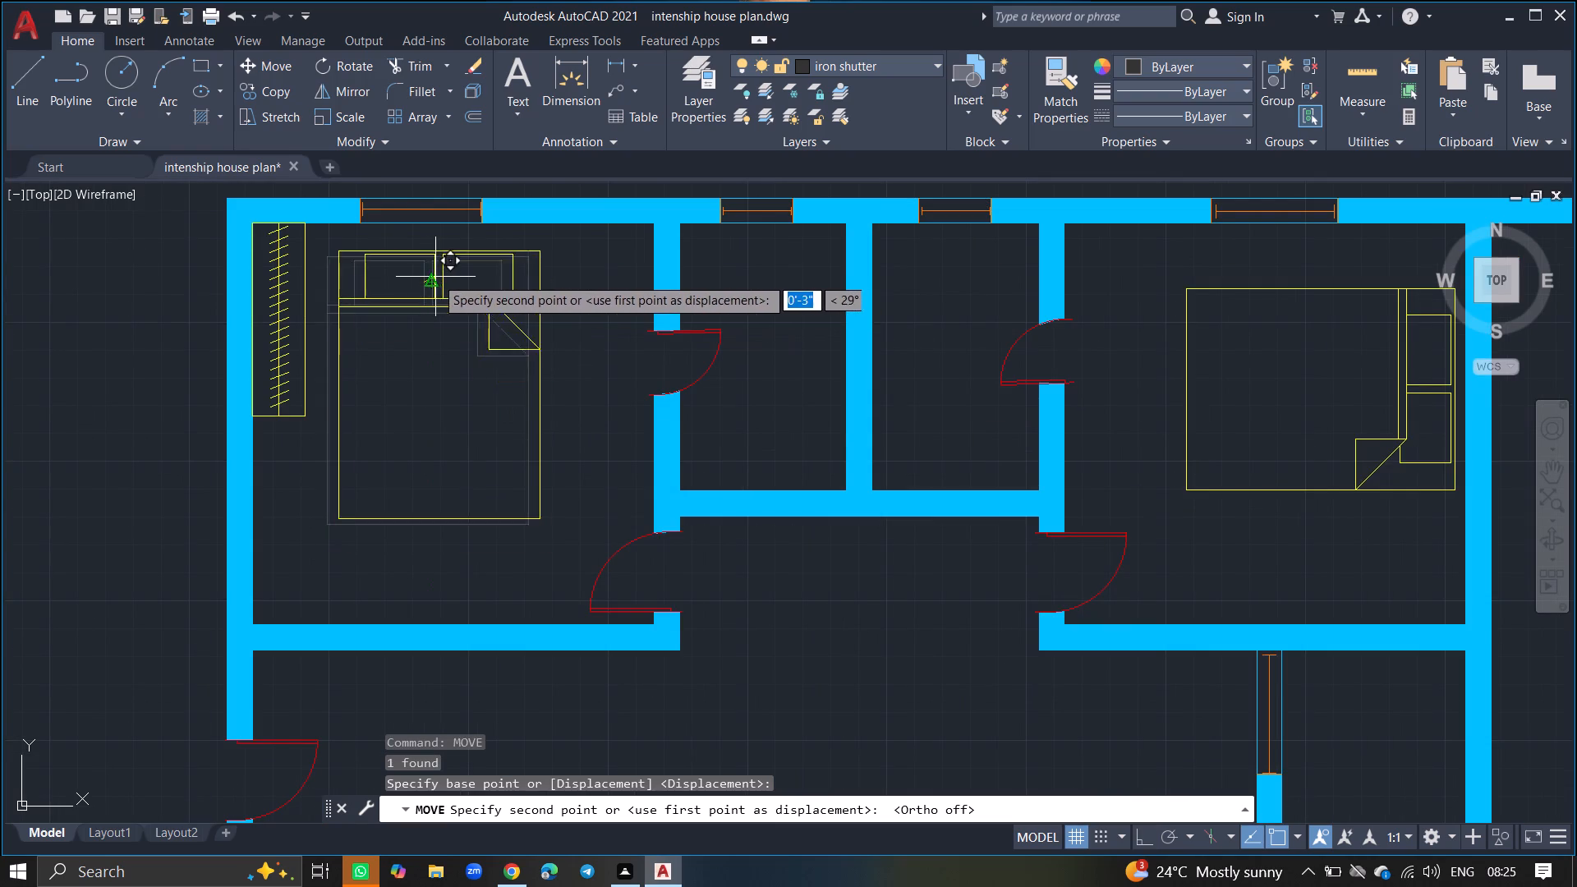
pyautogui.click(448, 274)
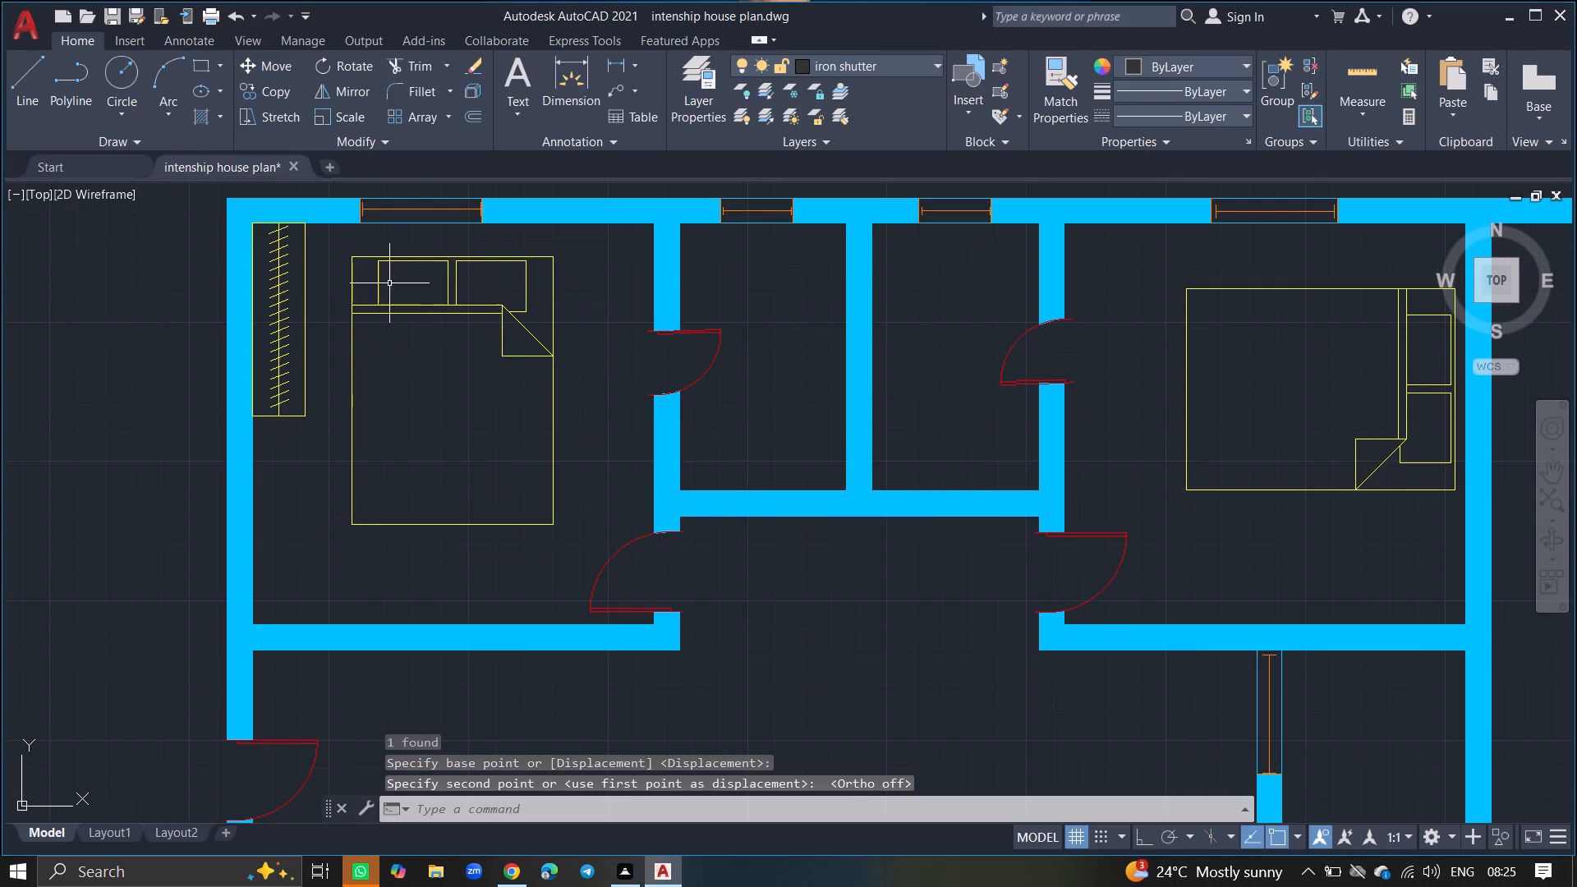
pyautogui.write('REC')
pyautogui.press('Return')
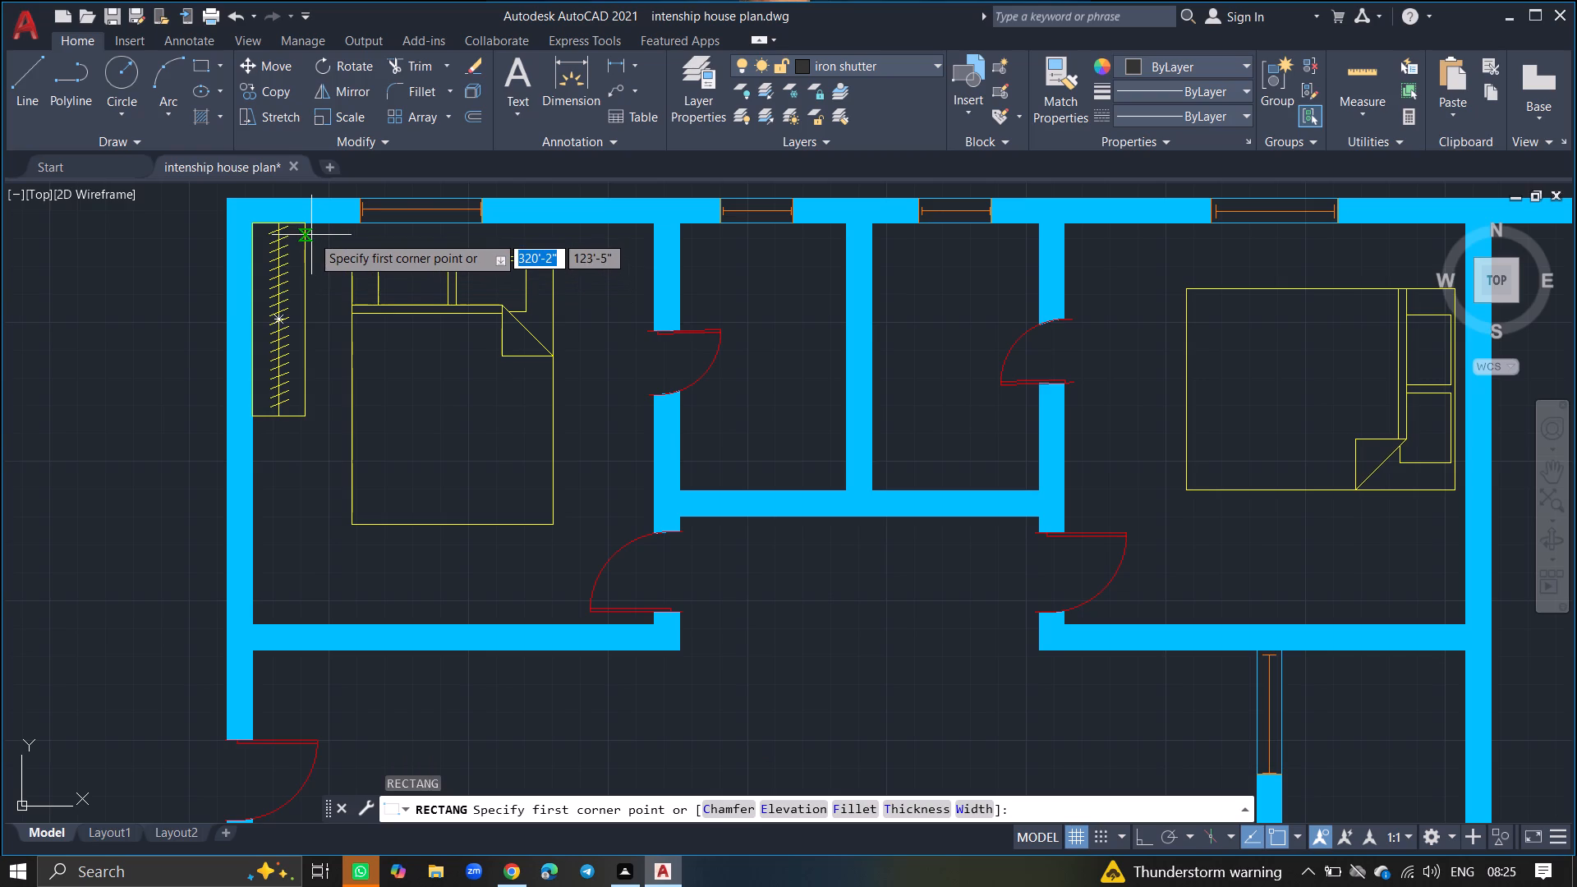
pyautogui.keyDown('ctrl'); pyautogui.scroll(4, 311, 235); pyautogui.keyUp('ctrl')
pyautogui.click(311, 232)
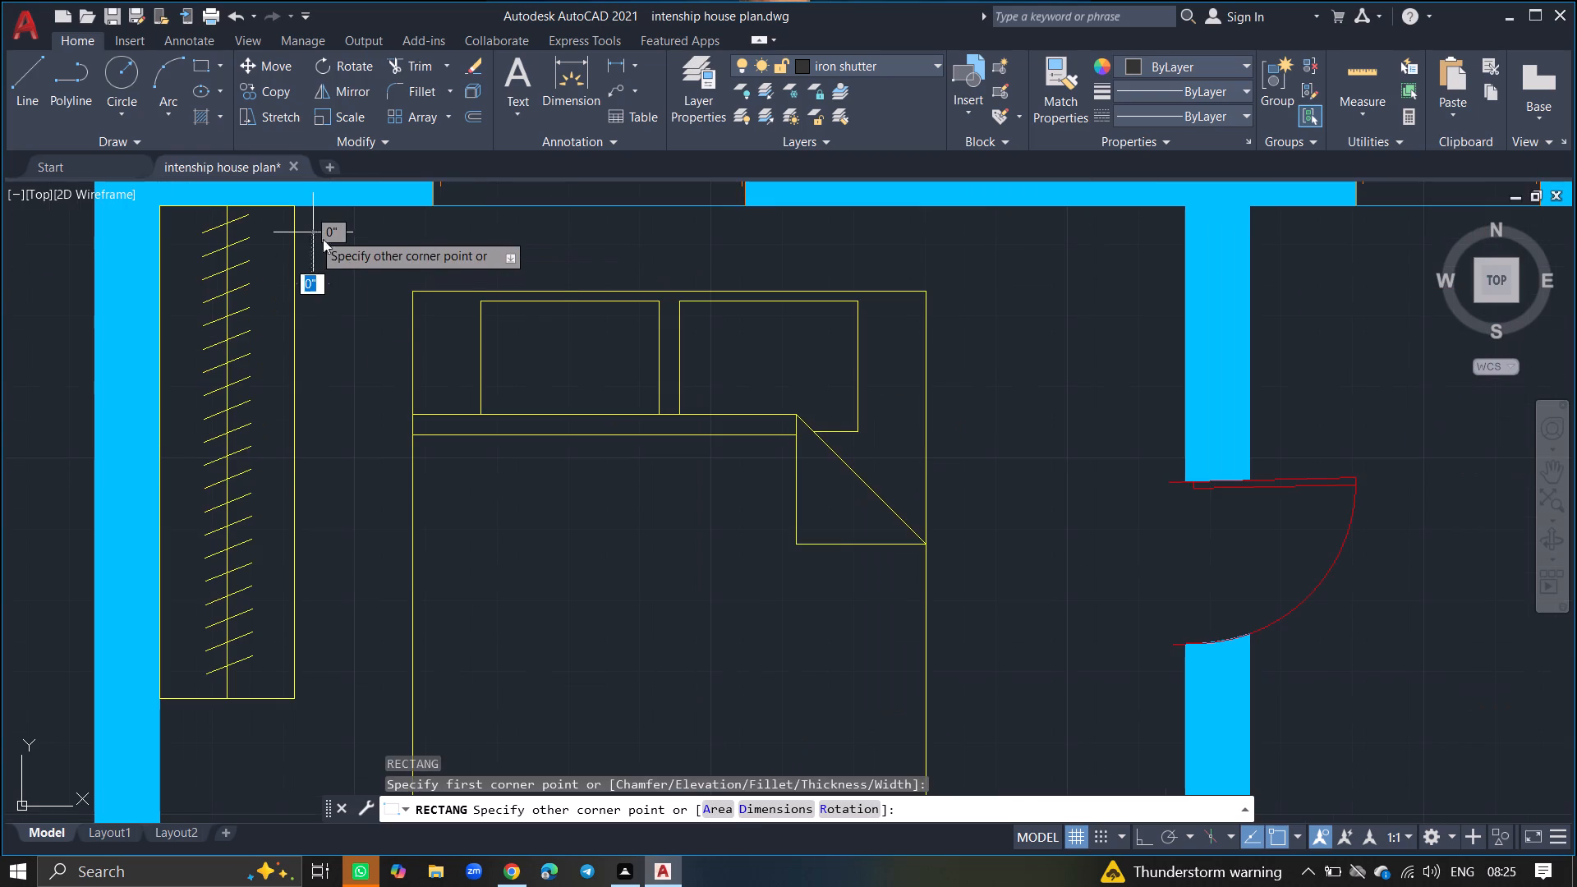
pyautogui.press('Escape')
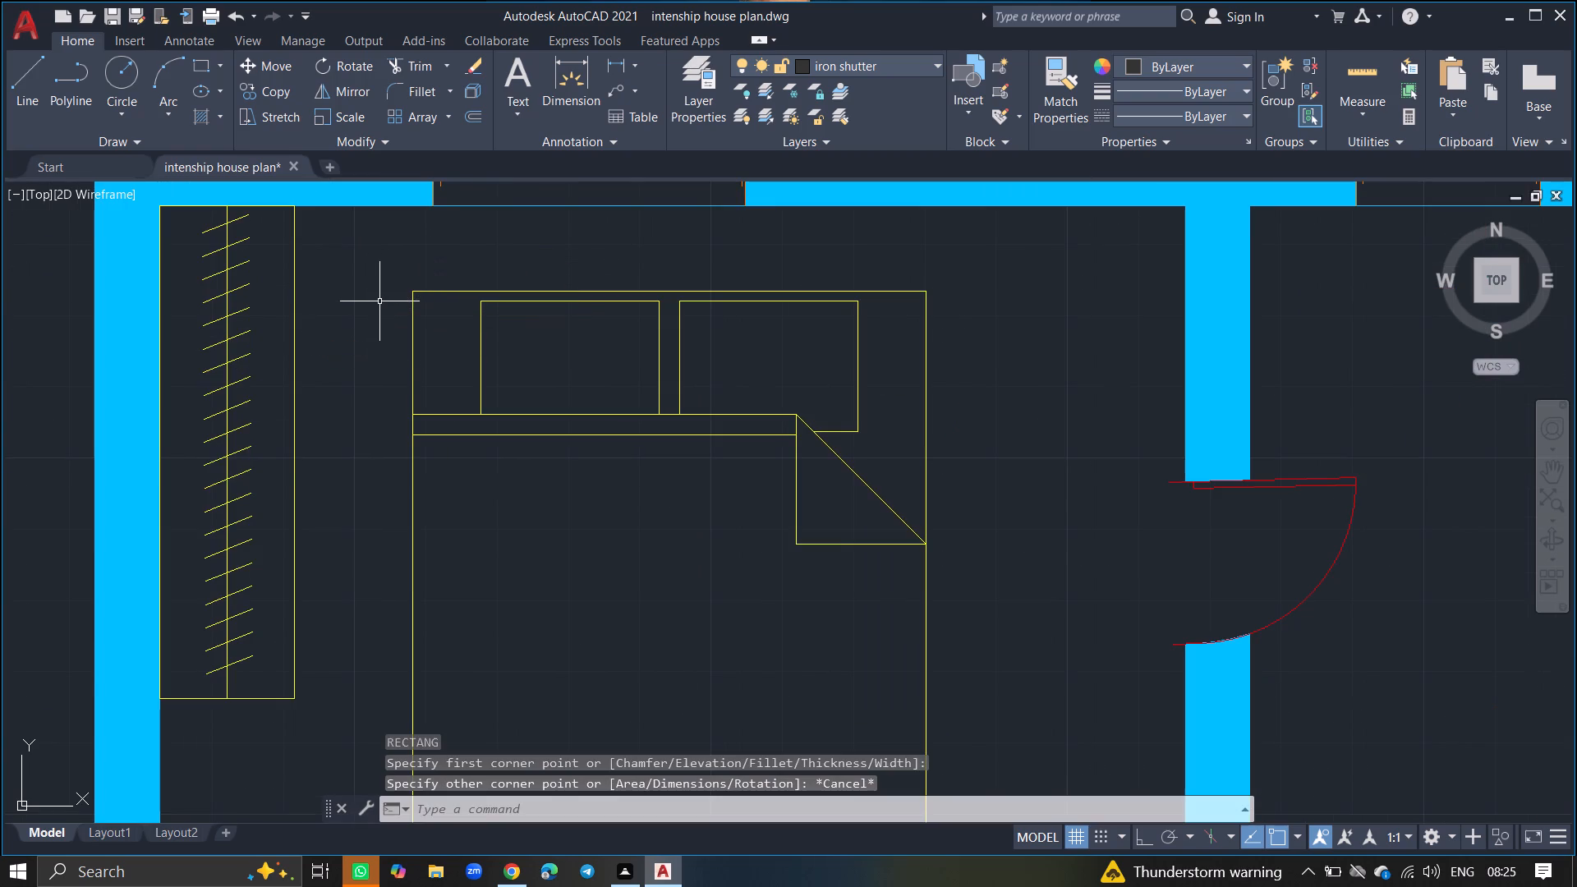
# Make the furniture layer current.
pyautogui.doubleClick(700, 103)
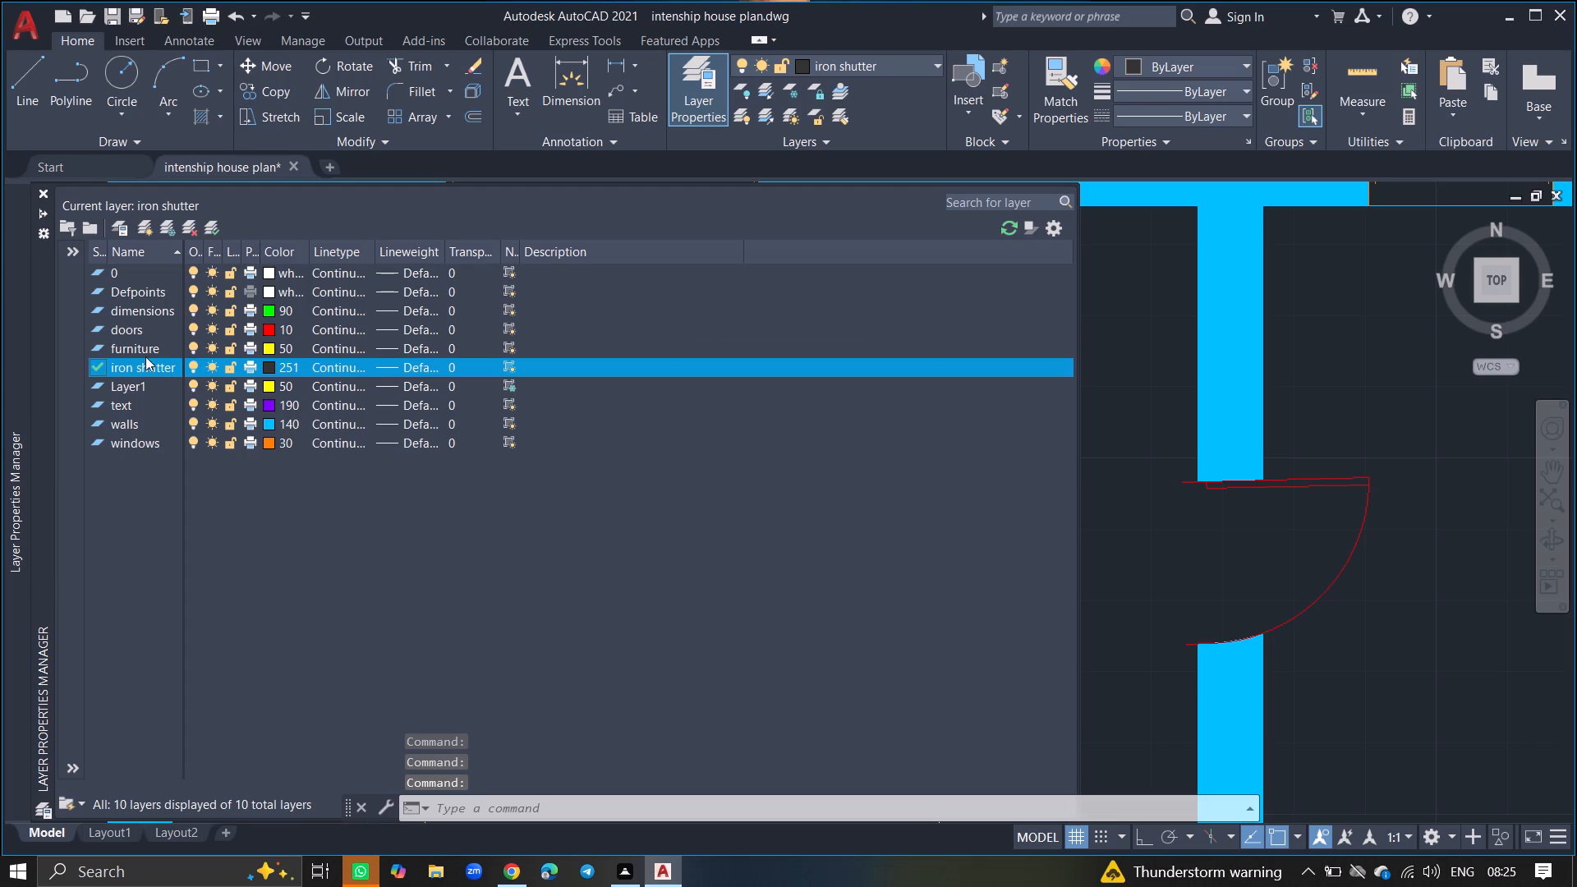
pyautogui.doubleClick(140, 345)
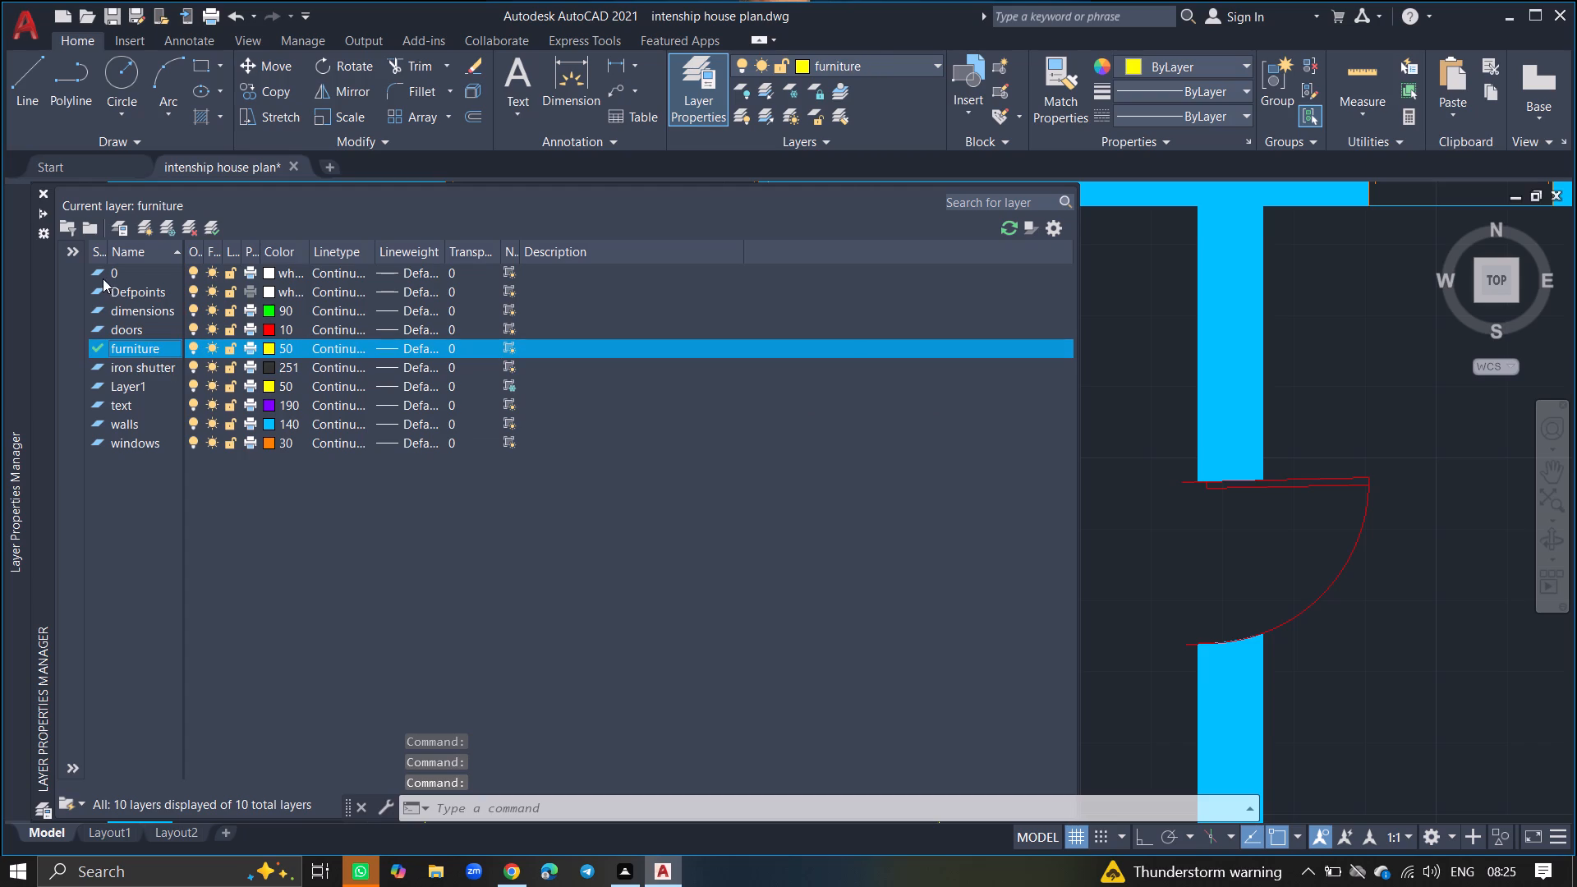
pyautogui.click(44, 190)
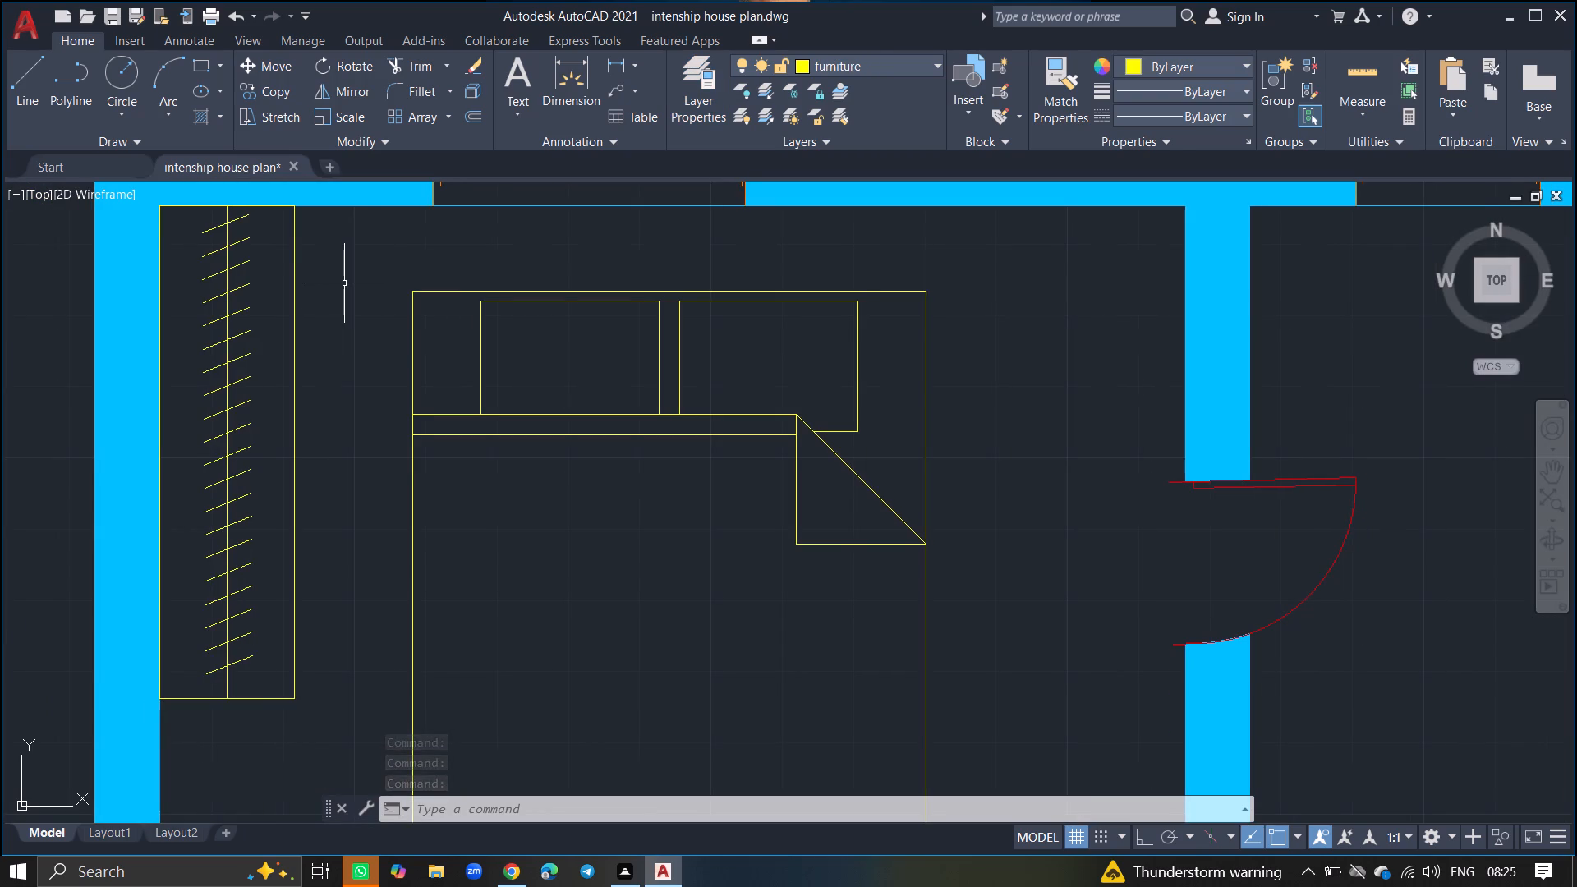
# Draw a bedside table rectangle about 11" by 10" between the wardrobe and the head of the bed.
pyautogui.write('REC')
pyautogui.press('Return')
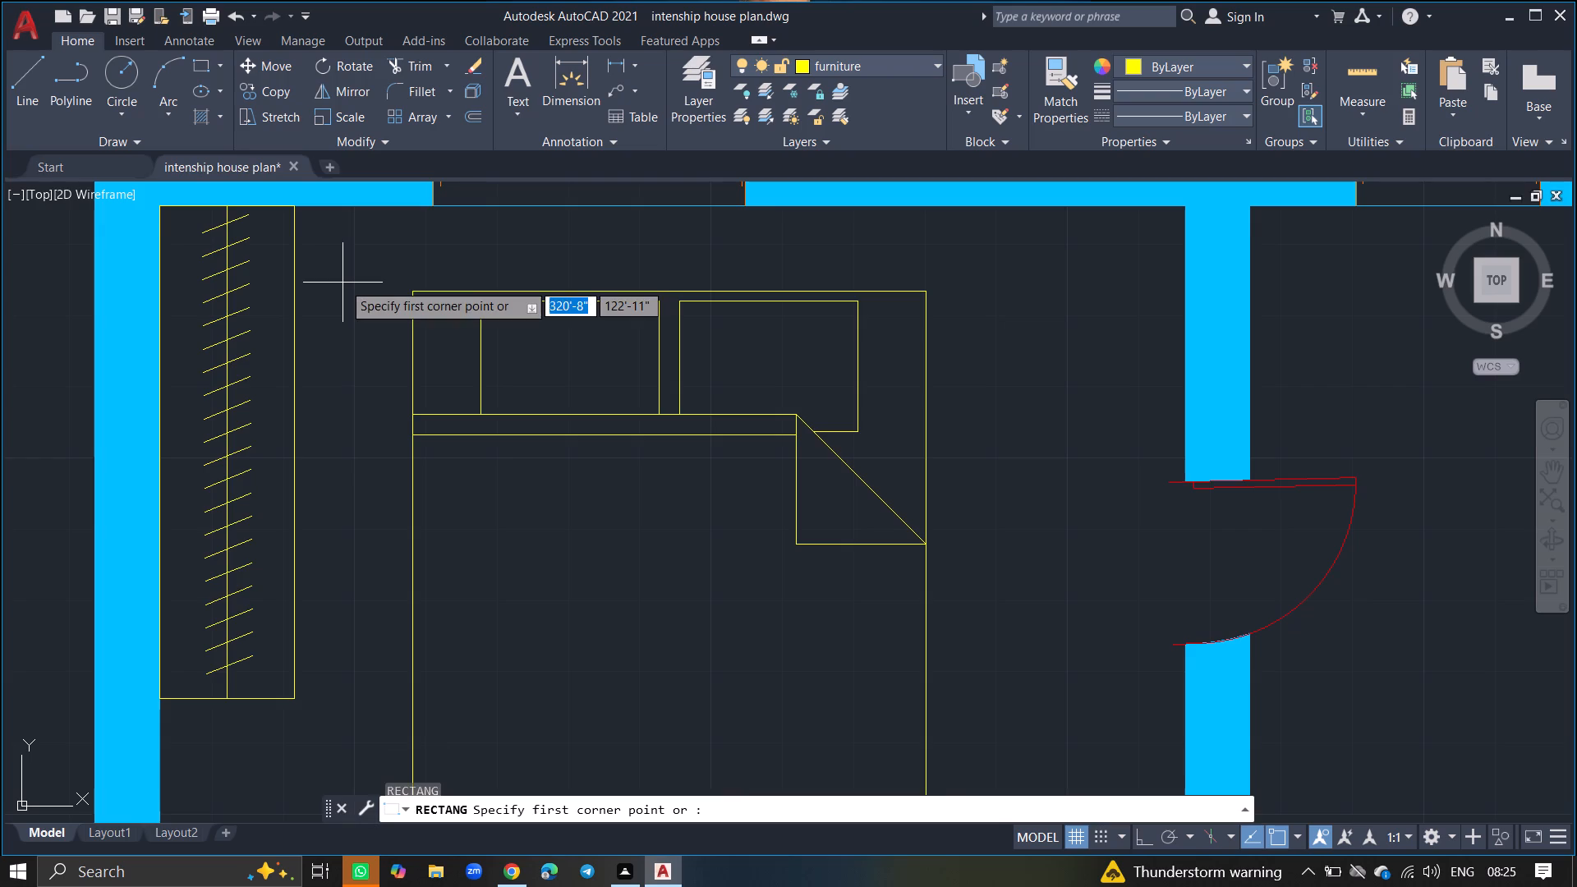
pyautogui.keyDown('ctrl'); pyautogui.scroll(4, 343, 283); pyautogui.keyUp('ctrl')
pyautogui.keyDown('ctrl'); pyautogui.scroll(-3, 327, 283); pyautogui.keyUp('ctrl')
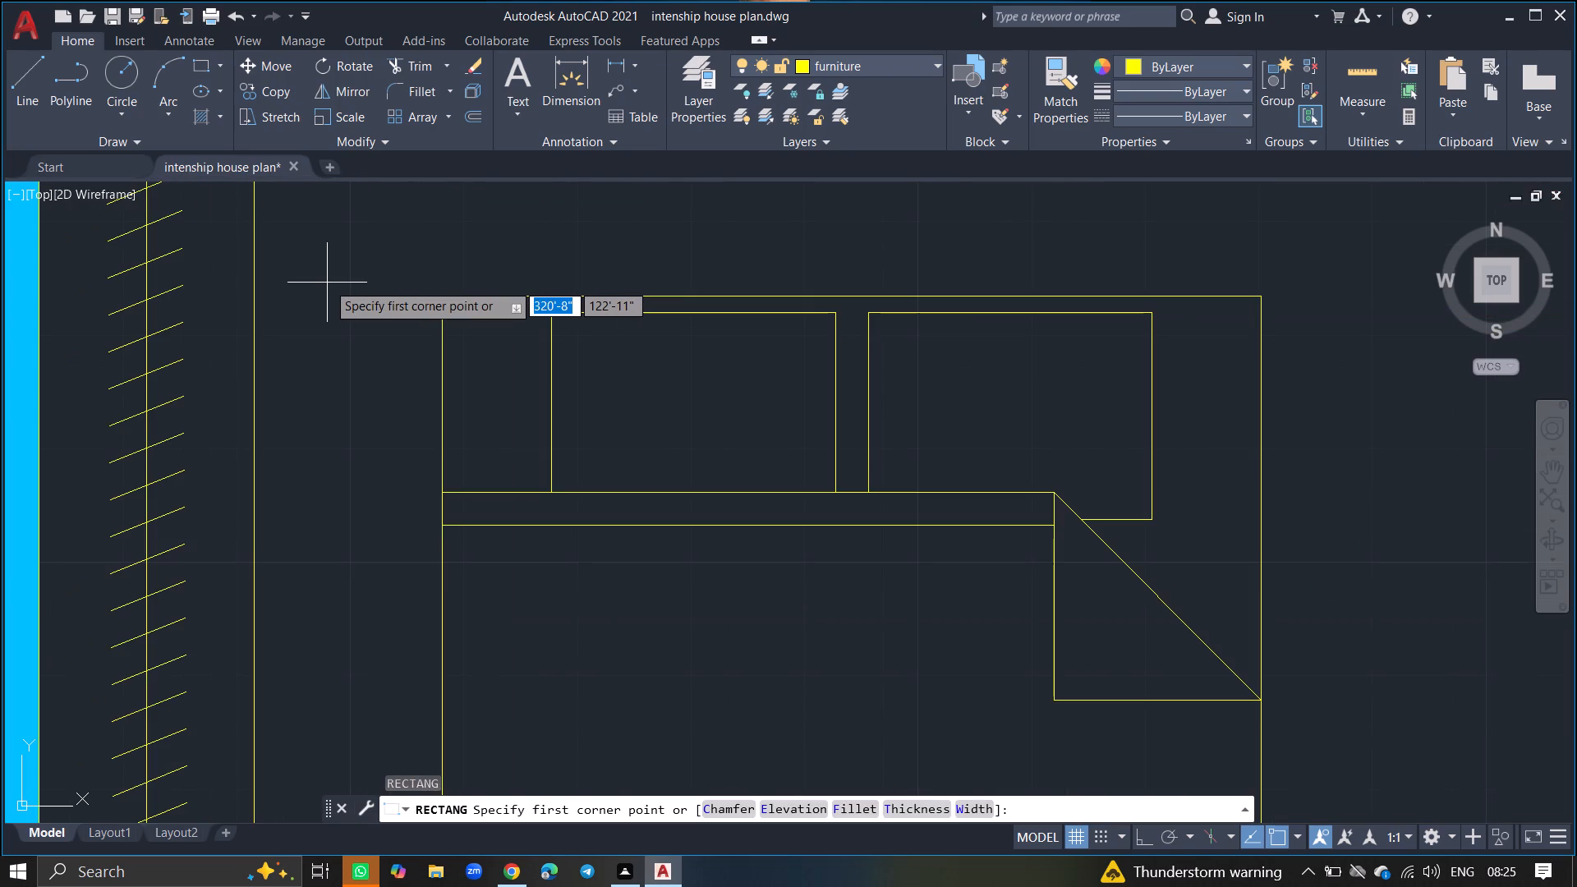
pyautogui.keyDown('ctrl'); pyautogui.scroll(-1, 327, 283); pyautogui.keyUp('ctrl')
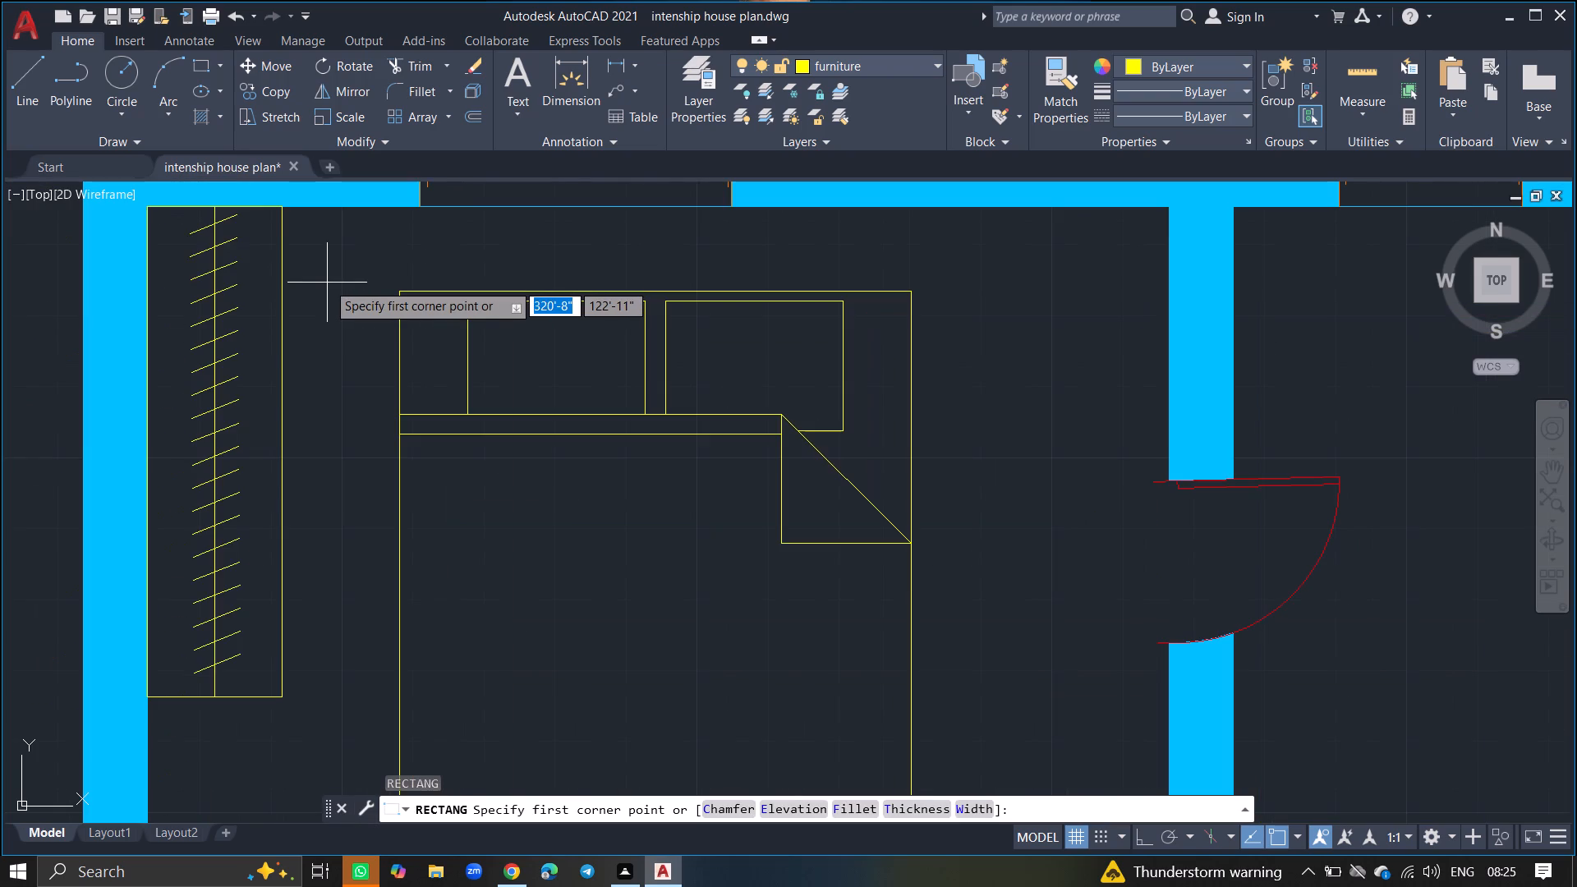
pyautogui.keyDown('ctrl'); pyautogui.scroll(3, 292, 248); pyautogui.keyUp('ctrl')
pyautogui.click(292, 248)
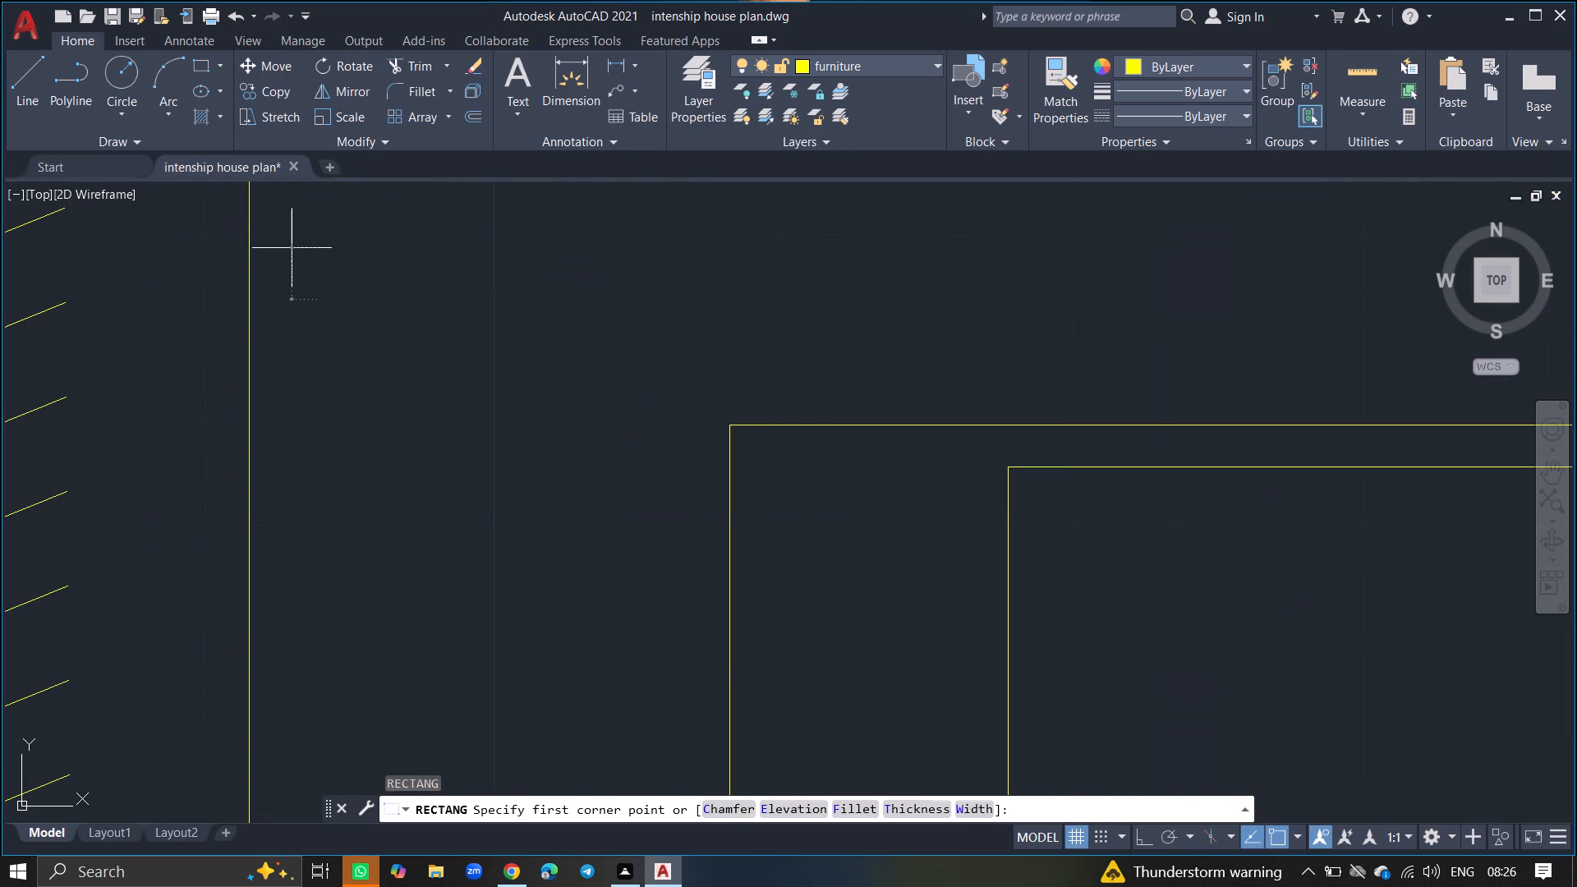
pyautogui.click(609, 529)
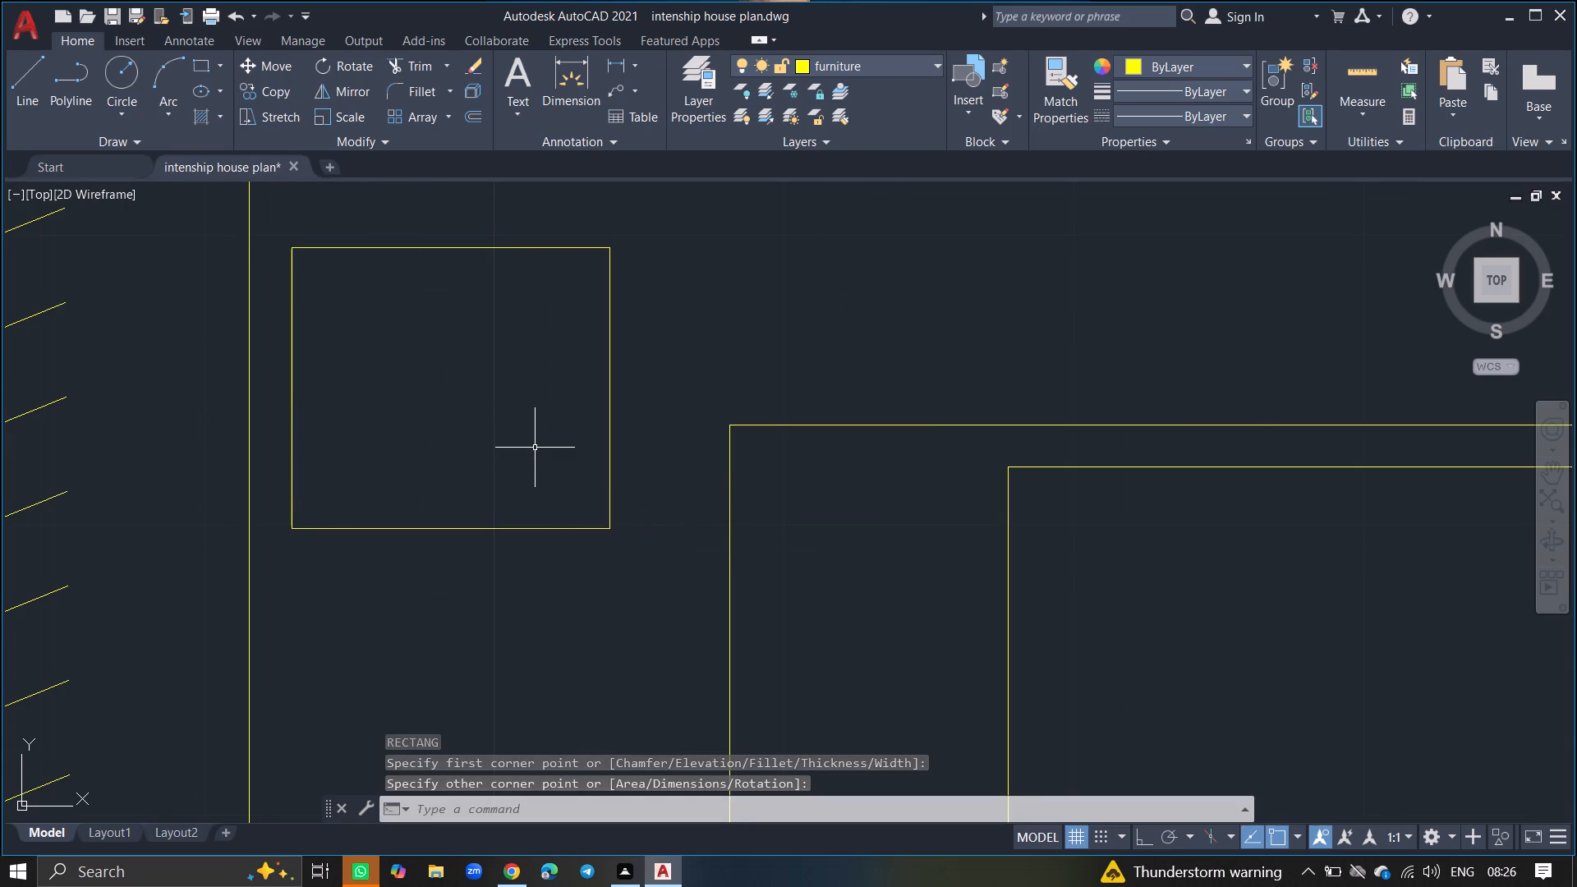
# Draw two concentric circles at the bedside table's centre, the outer with a radius of about 4" and a smaller one inside.
pyautogui.press('c')
pyautogui.press('Return')
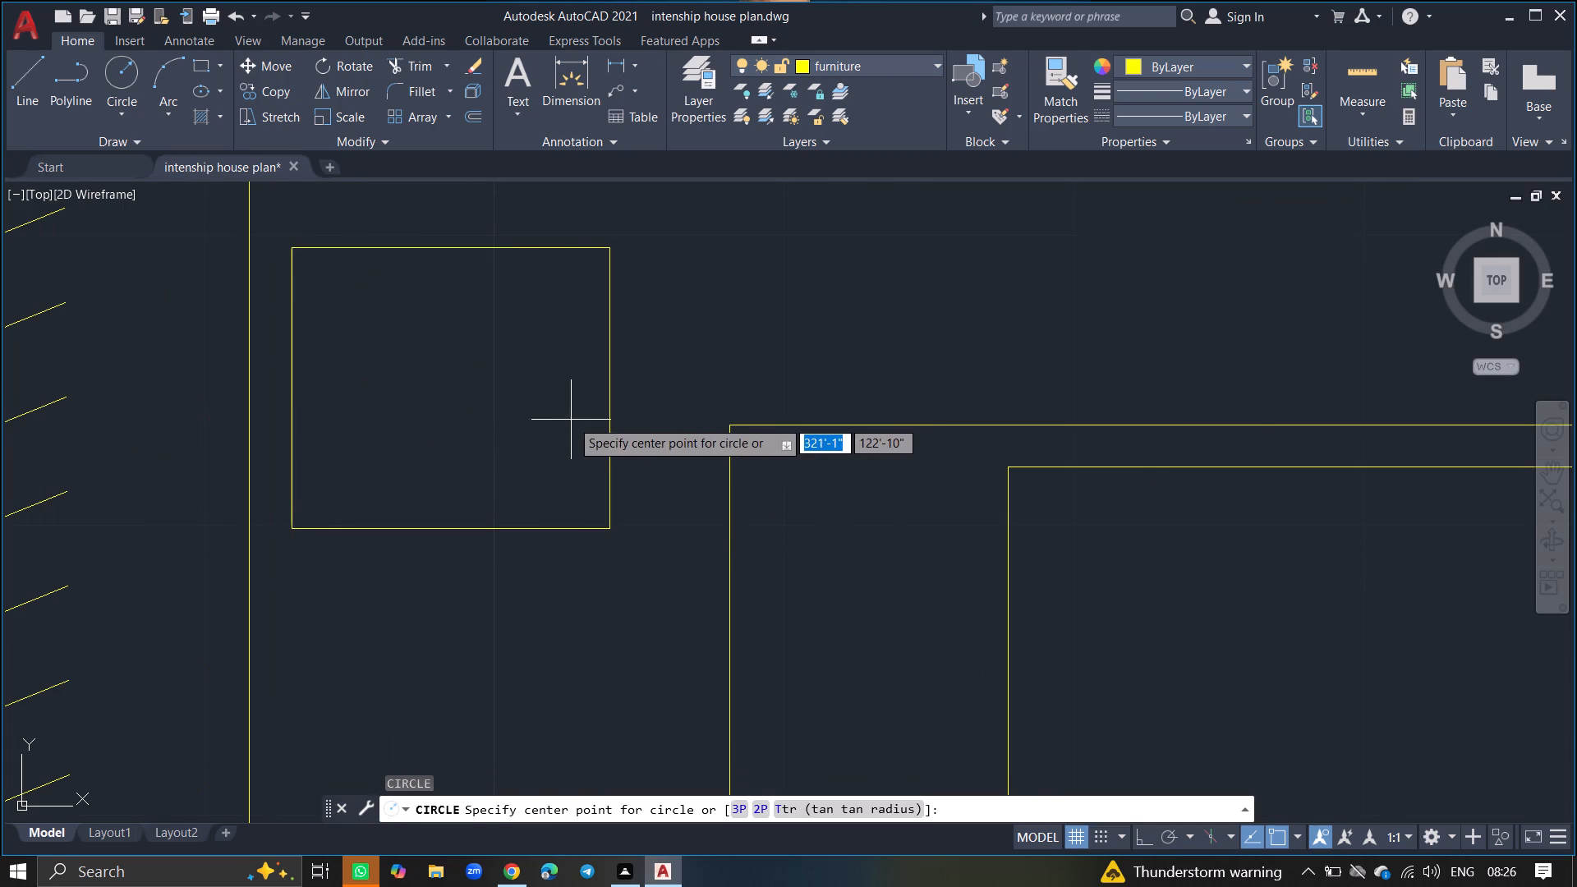
pyautogui.click(453, 392)
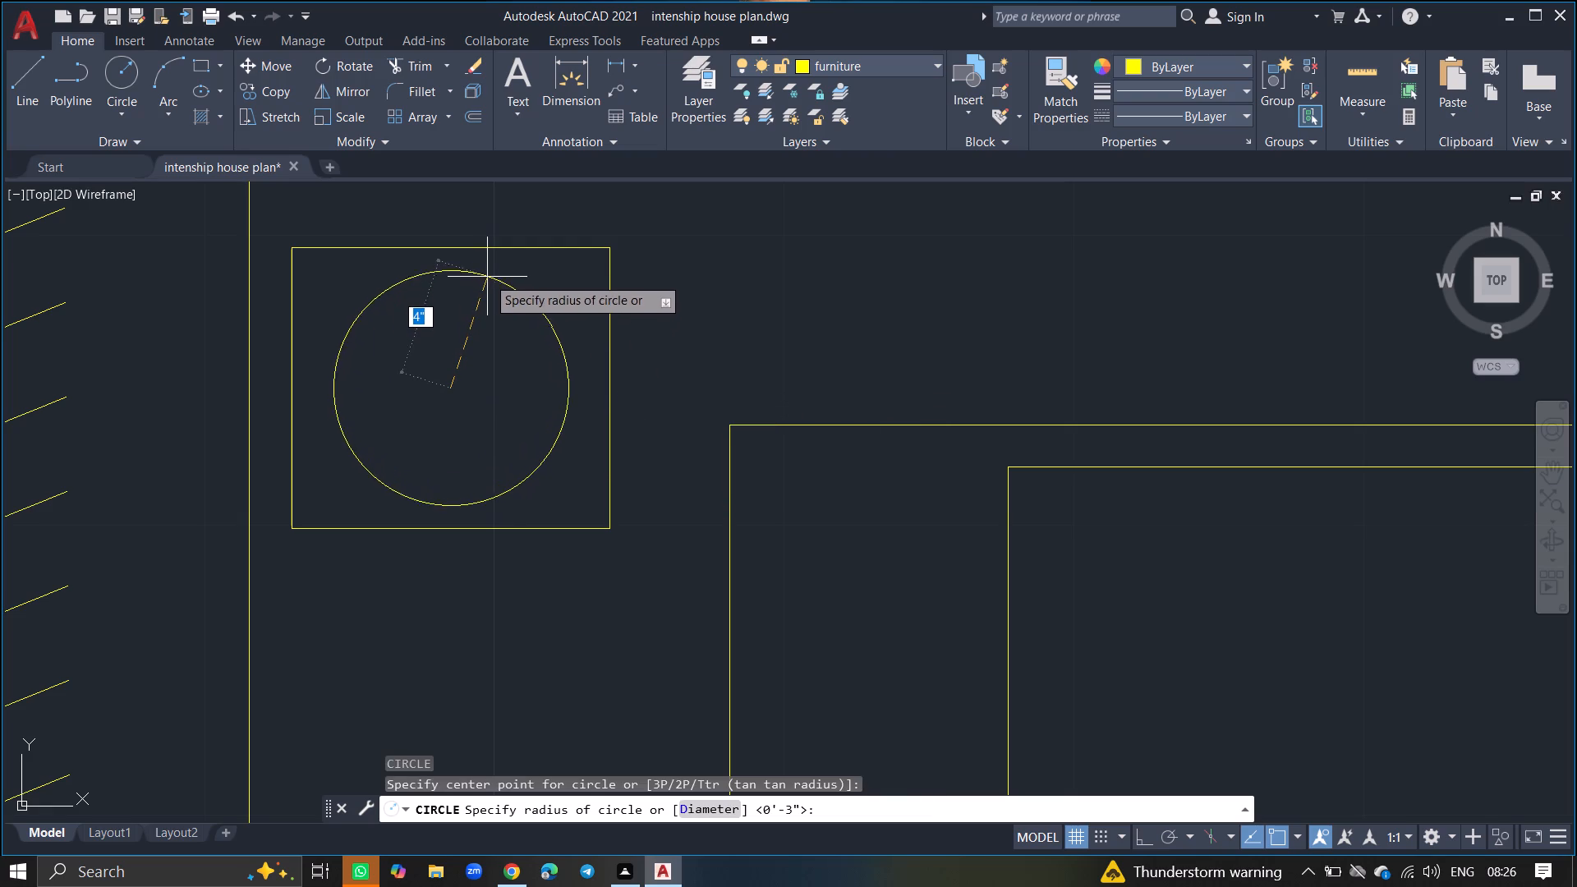
pyautogui.click(488, 272)
pyautogui.press('c')
pyautogui.press('Return')
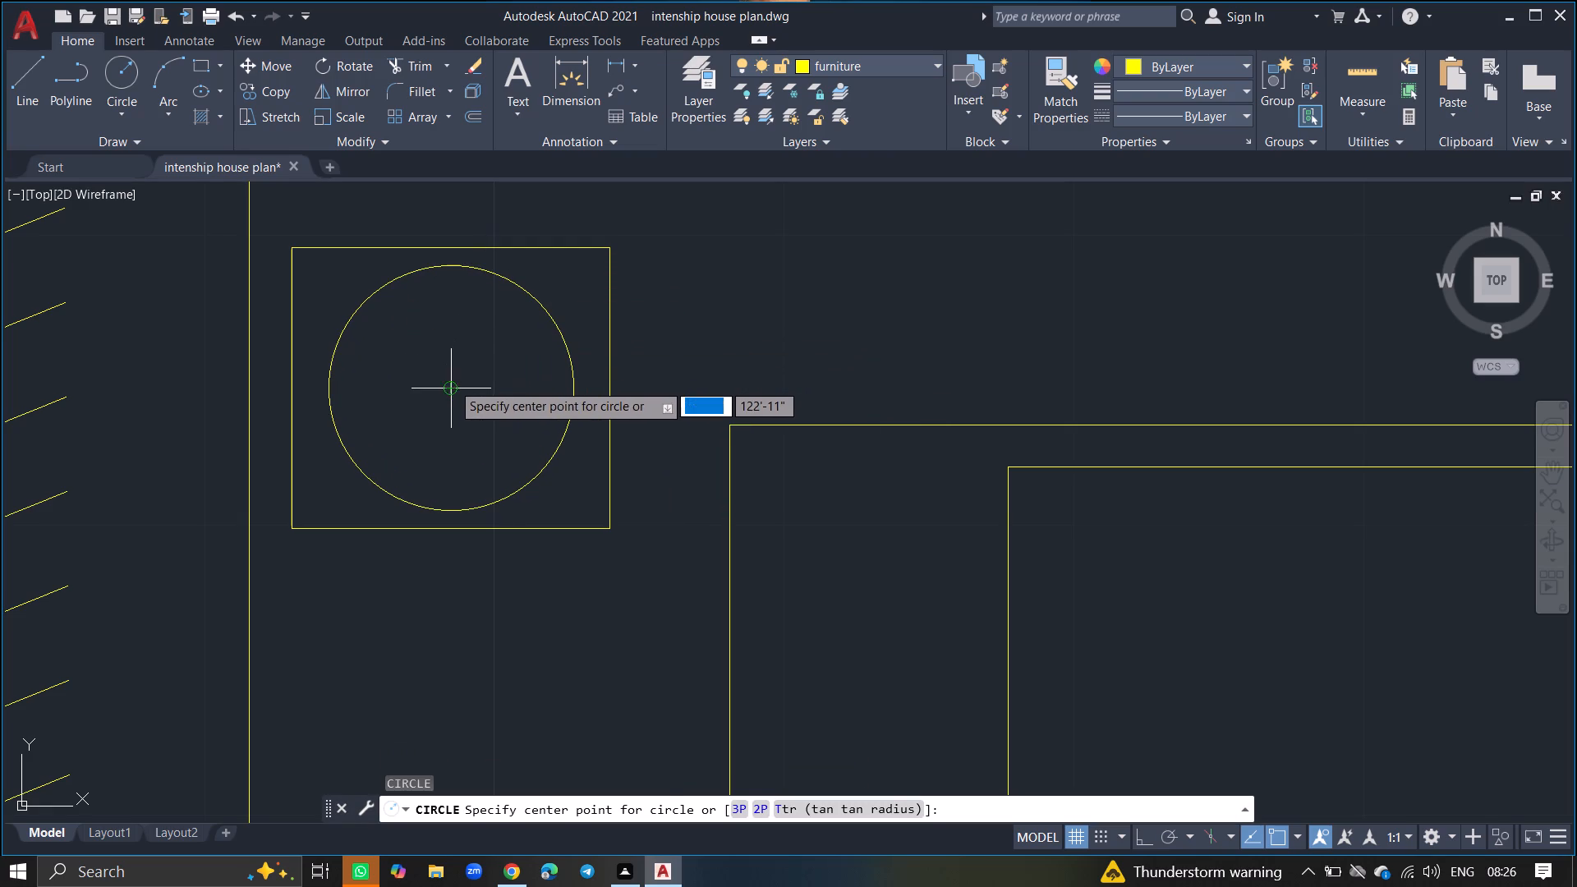
pyautogui.click(452, 383)
pyautogui.click(460, 312)
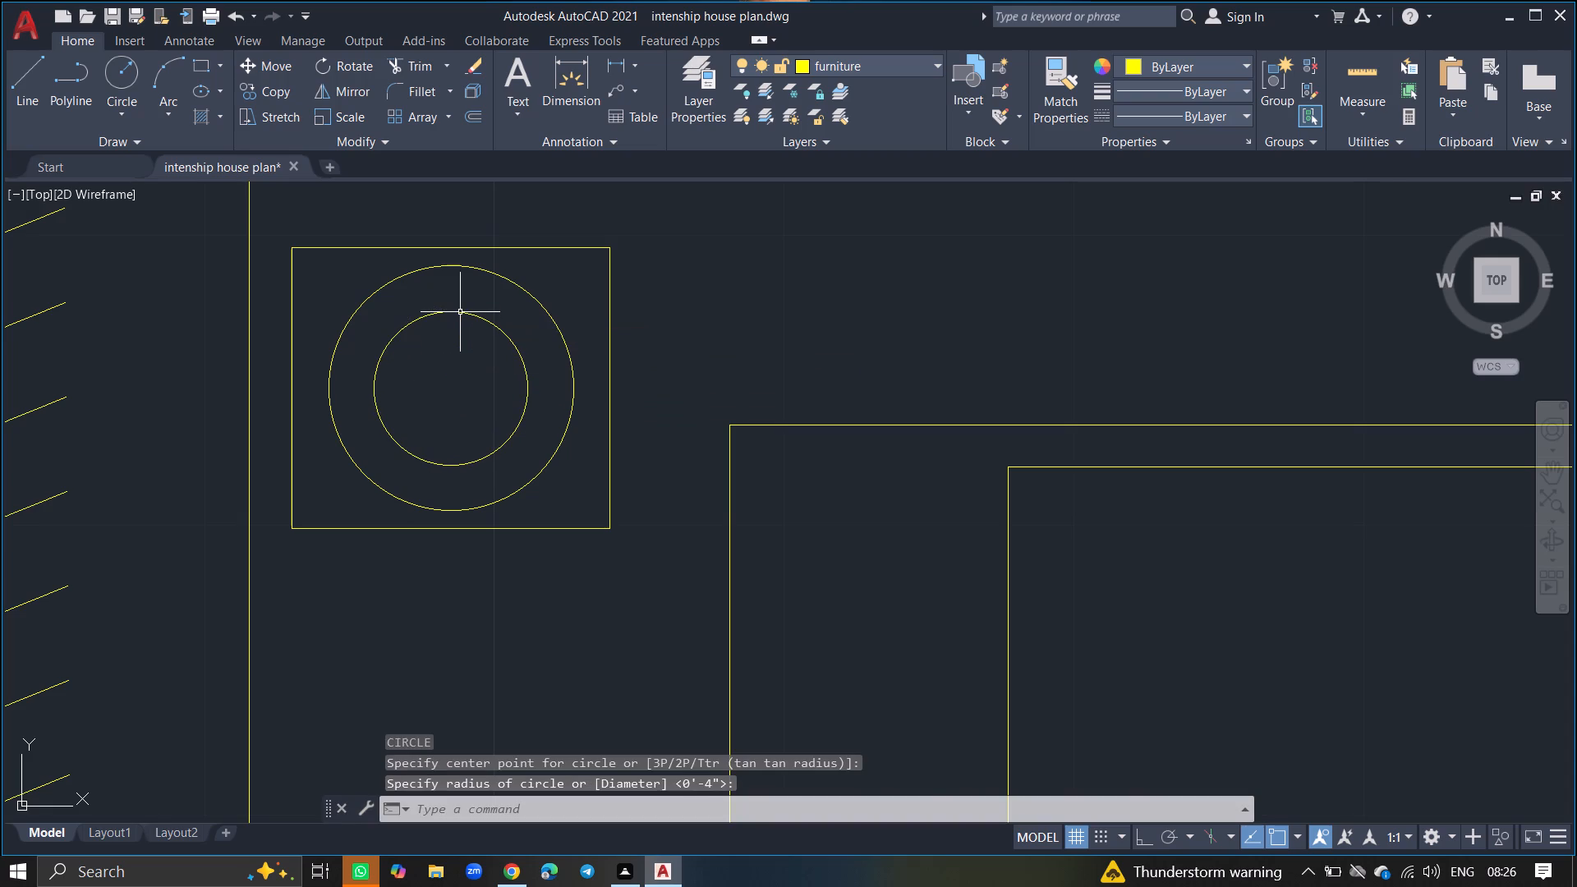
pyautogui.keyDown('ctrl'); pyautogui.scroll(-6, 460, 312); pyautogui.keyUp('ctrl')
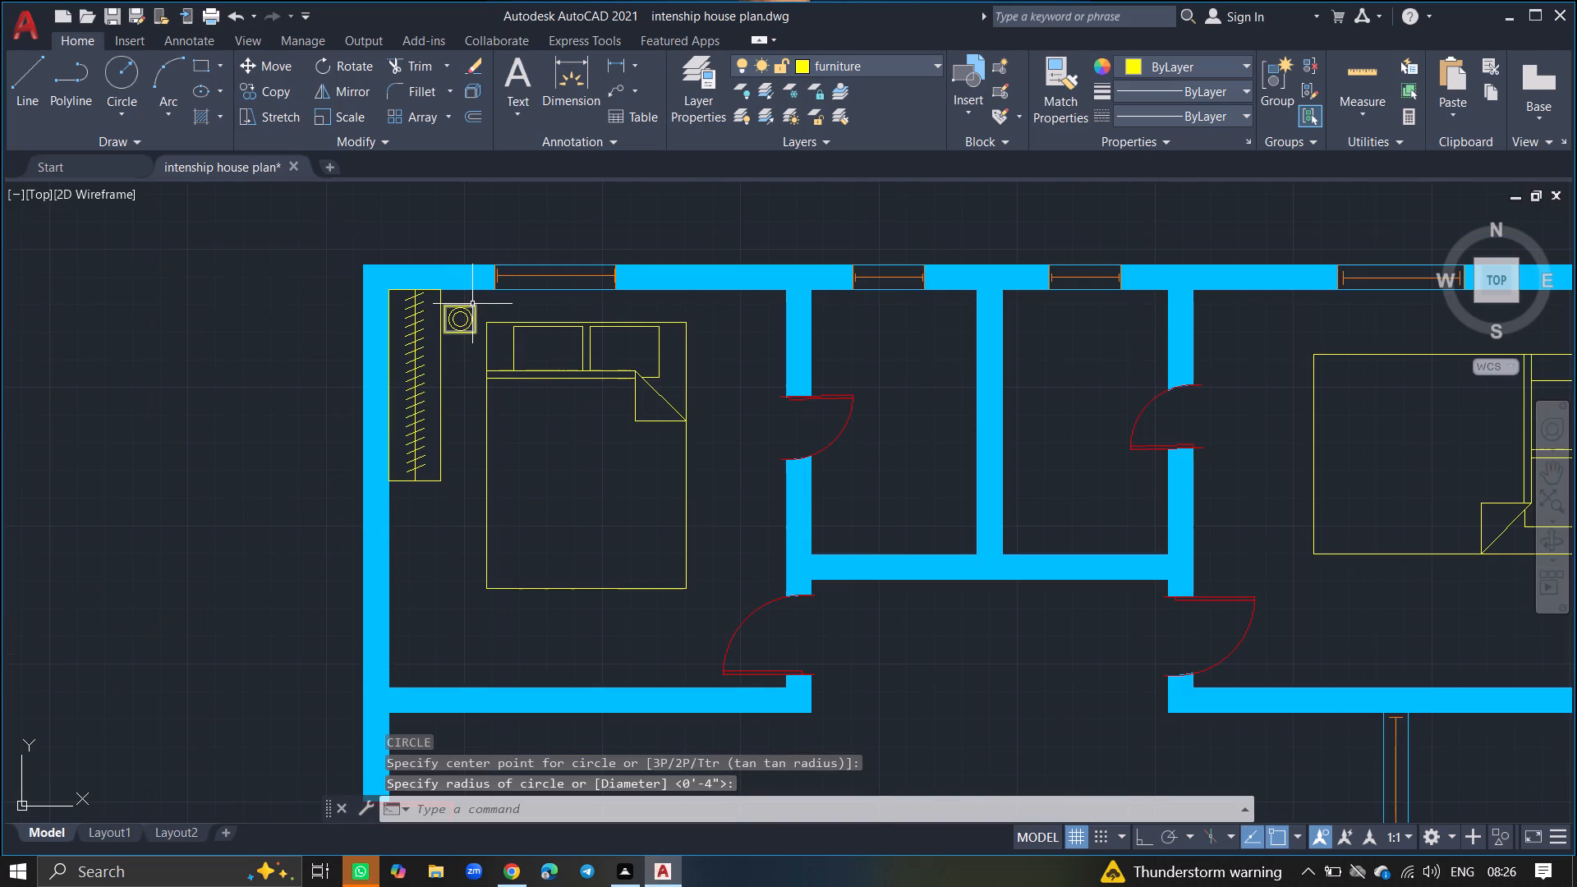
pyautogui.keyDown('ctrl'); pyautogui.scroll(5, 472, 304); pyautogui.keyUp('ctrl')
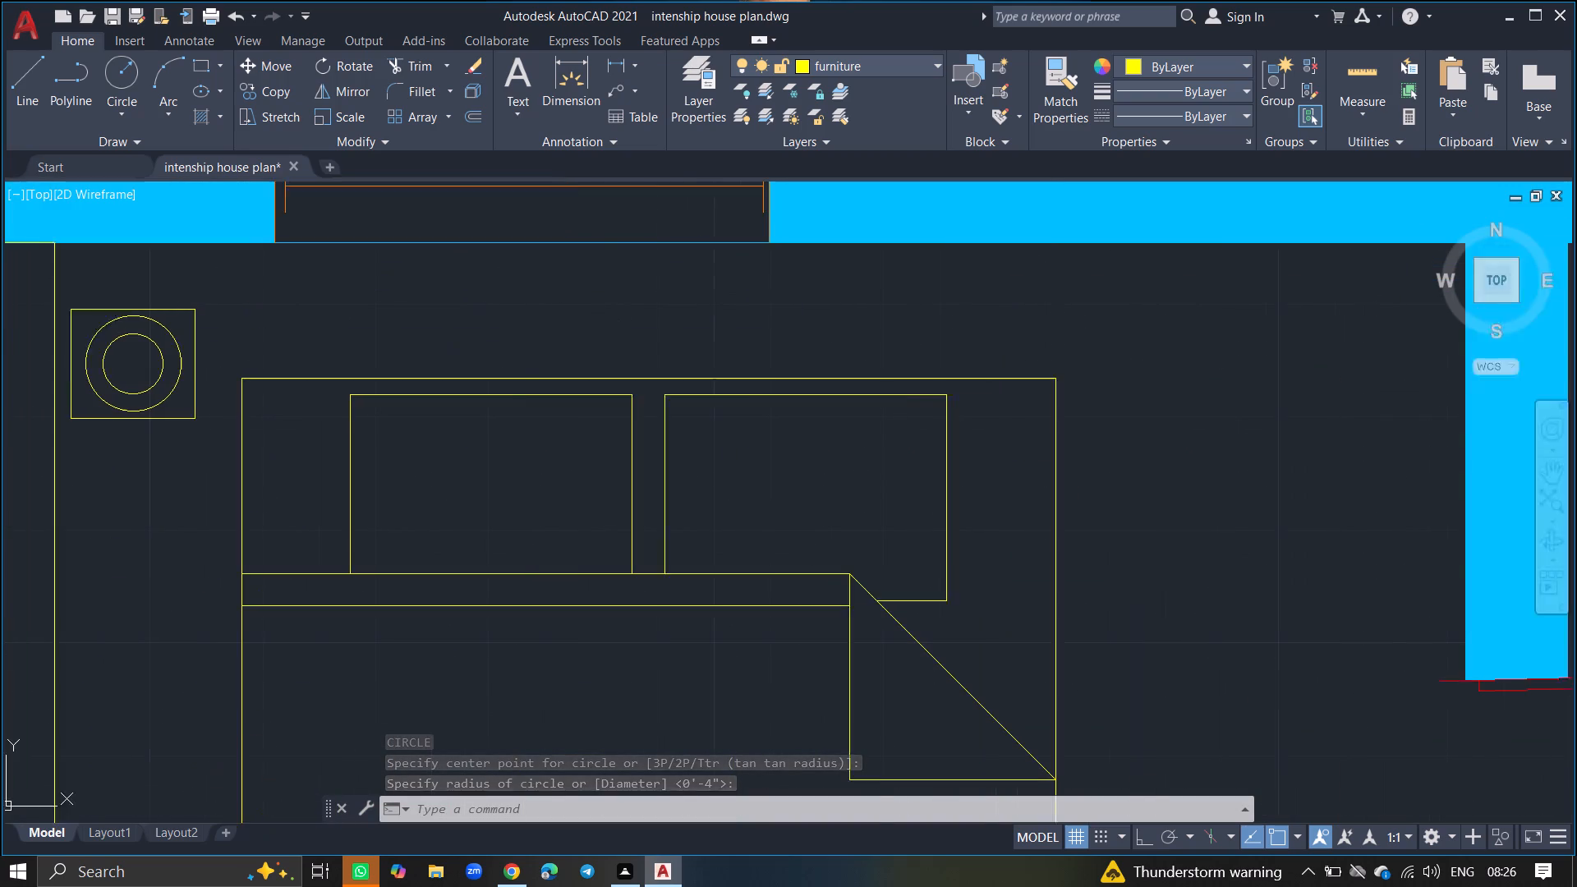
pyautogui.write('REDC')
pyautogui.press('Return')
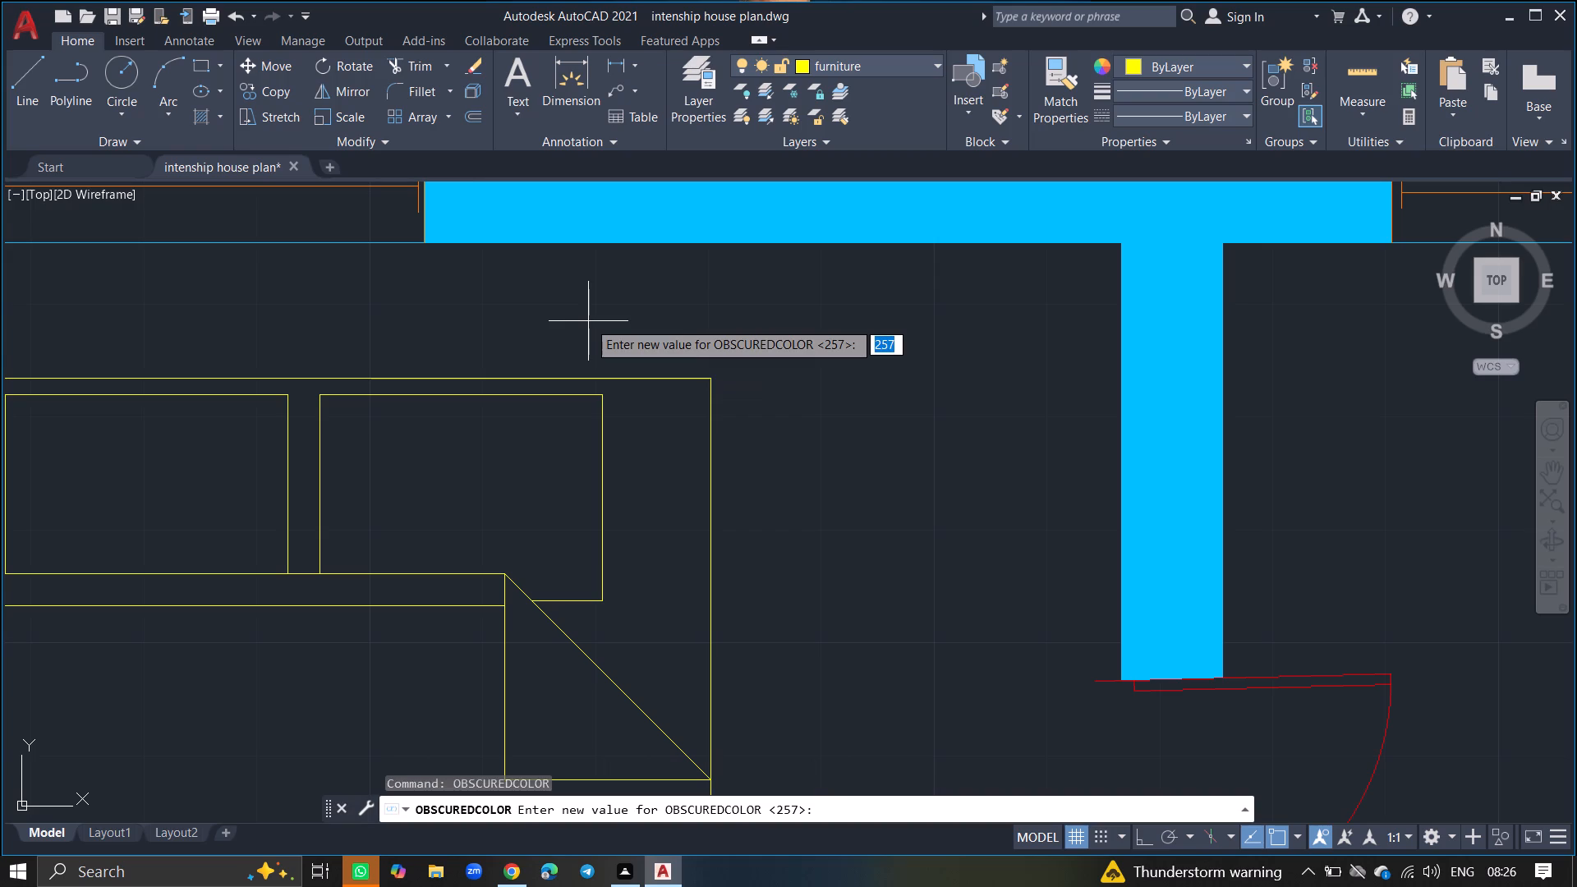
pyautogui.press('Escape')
# Draw a second bedside table rectangle about 1'-1" by 11" on the other side of the bed's head, near the door wall.
pyautogui.write('REC')
pyautogui.press('Return')
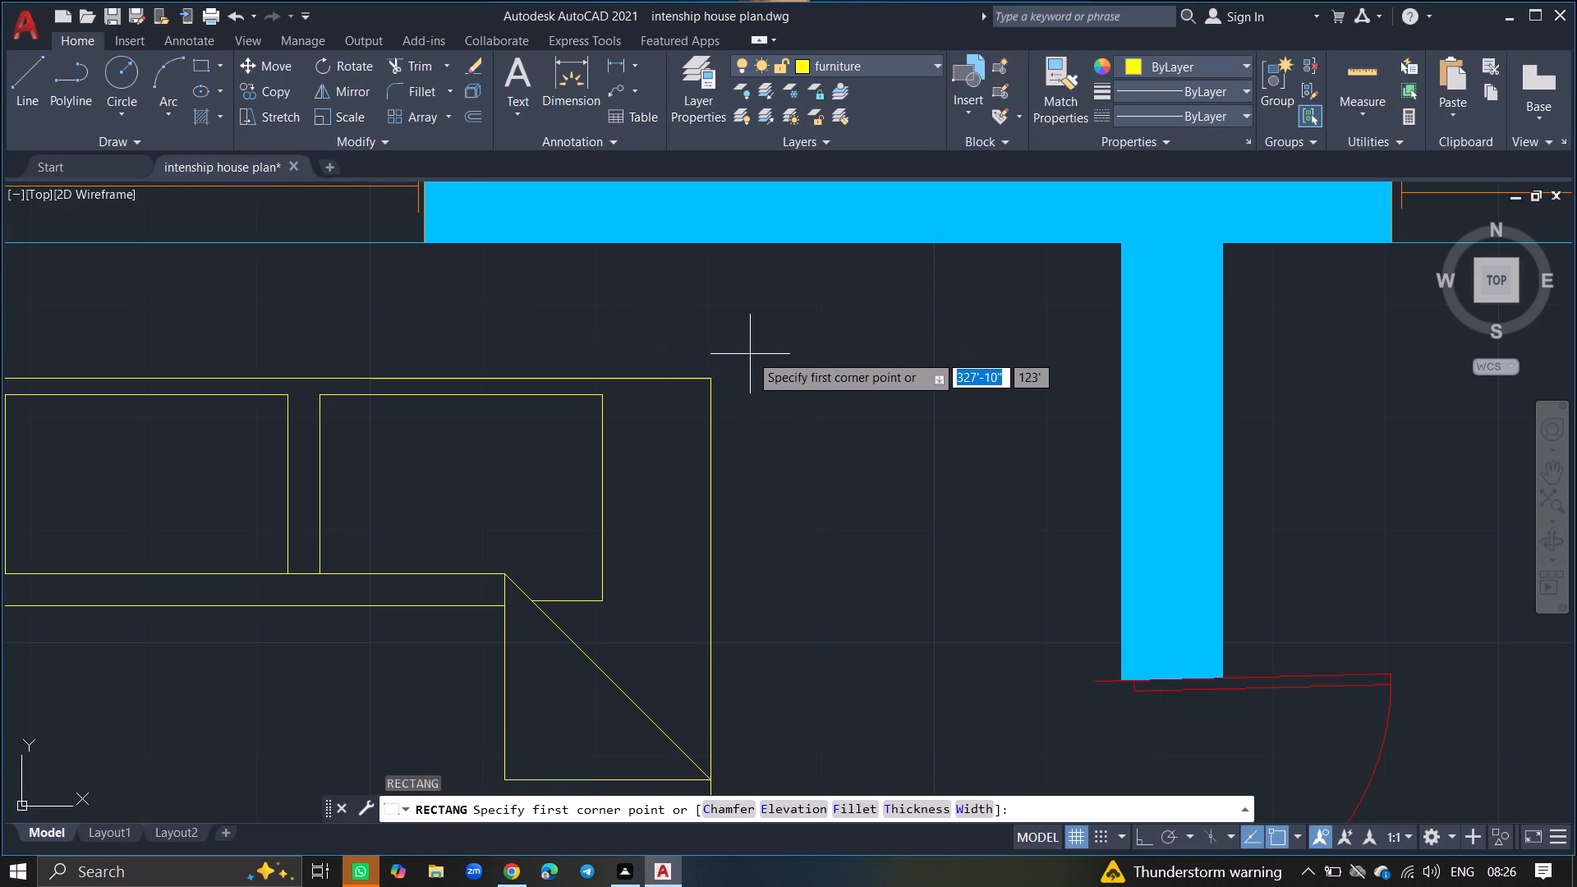
pyautogui.moveTo(756, 325); pyautogui.dragTo(886, 430)
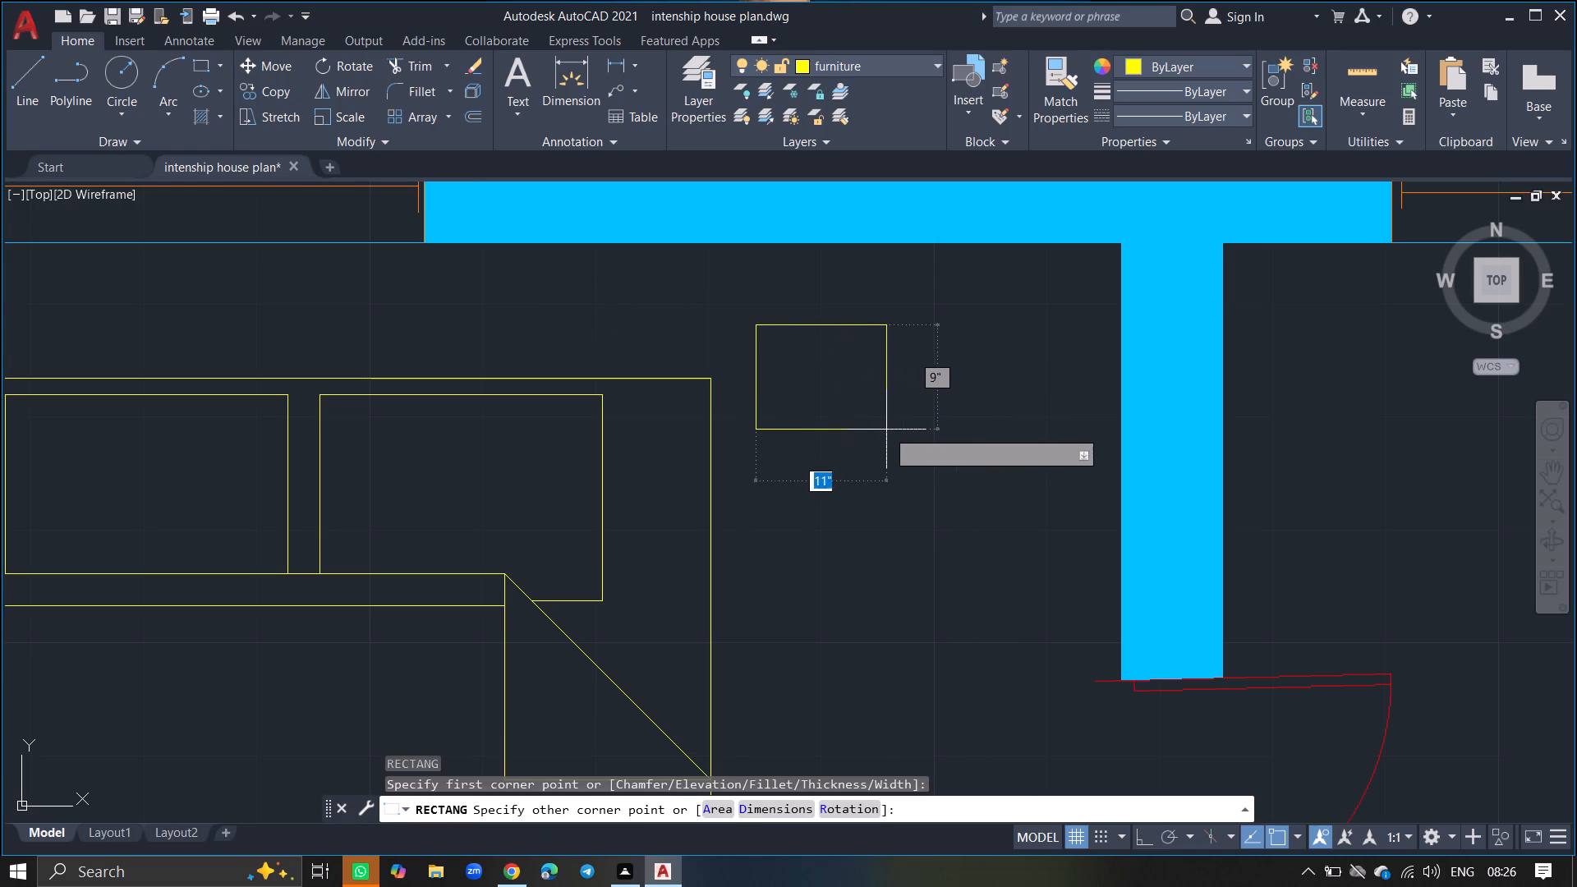
pyautogui.moveTo(886, 430); pyautogui.dragTo(903, 451)
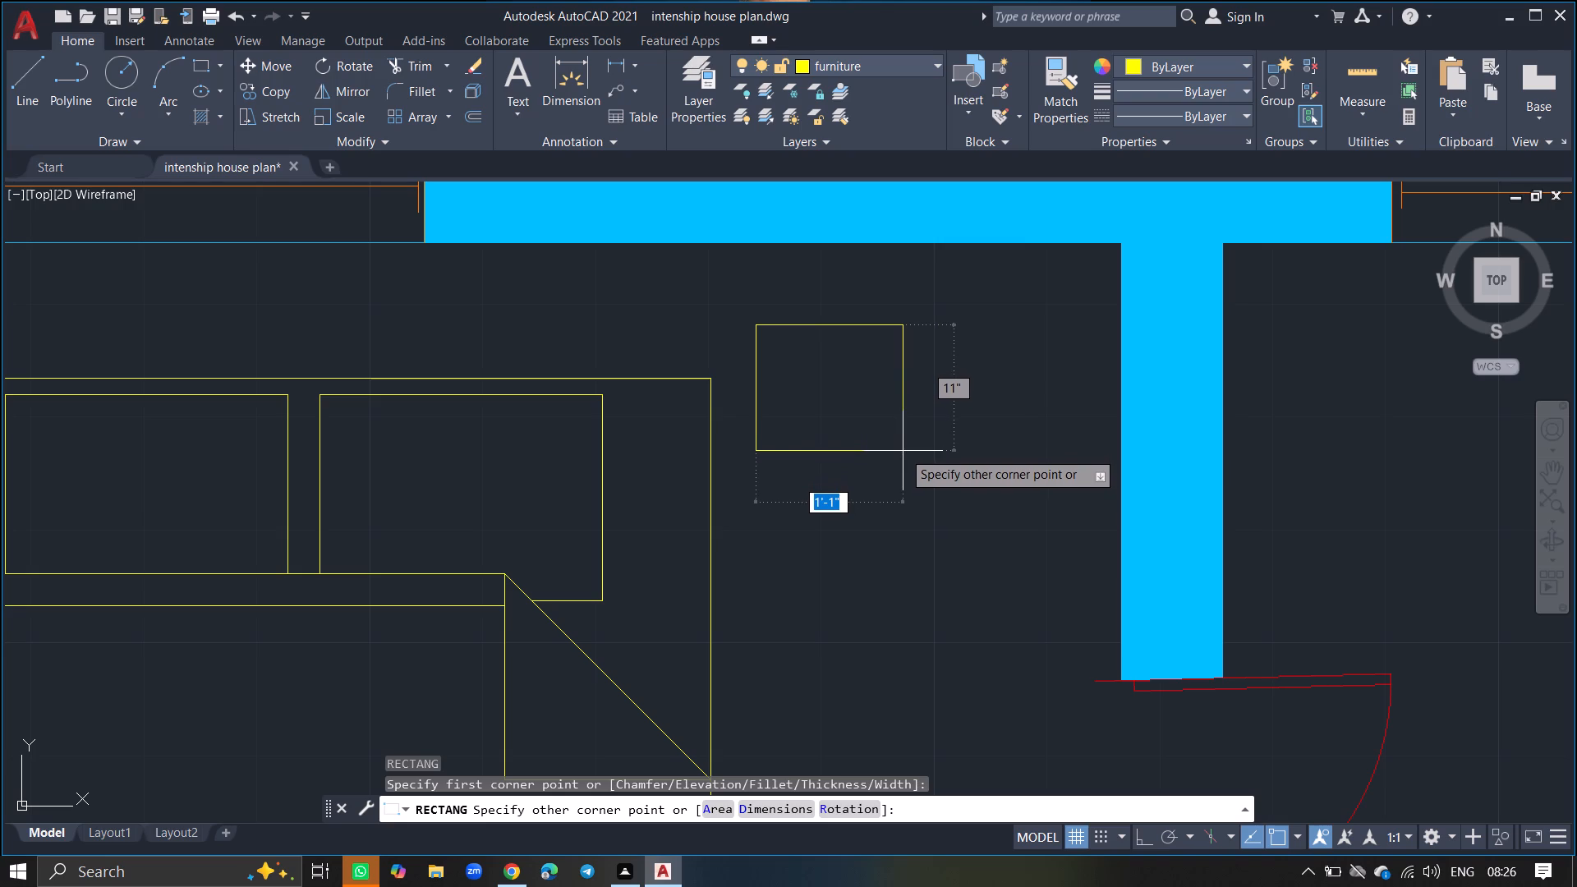
pyautogui.moveTo(903, 451); pyautogui.dragTo(903, 452)
pyautogui.click(903, 452)
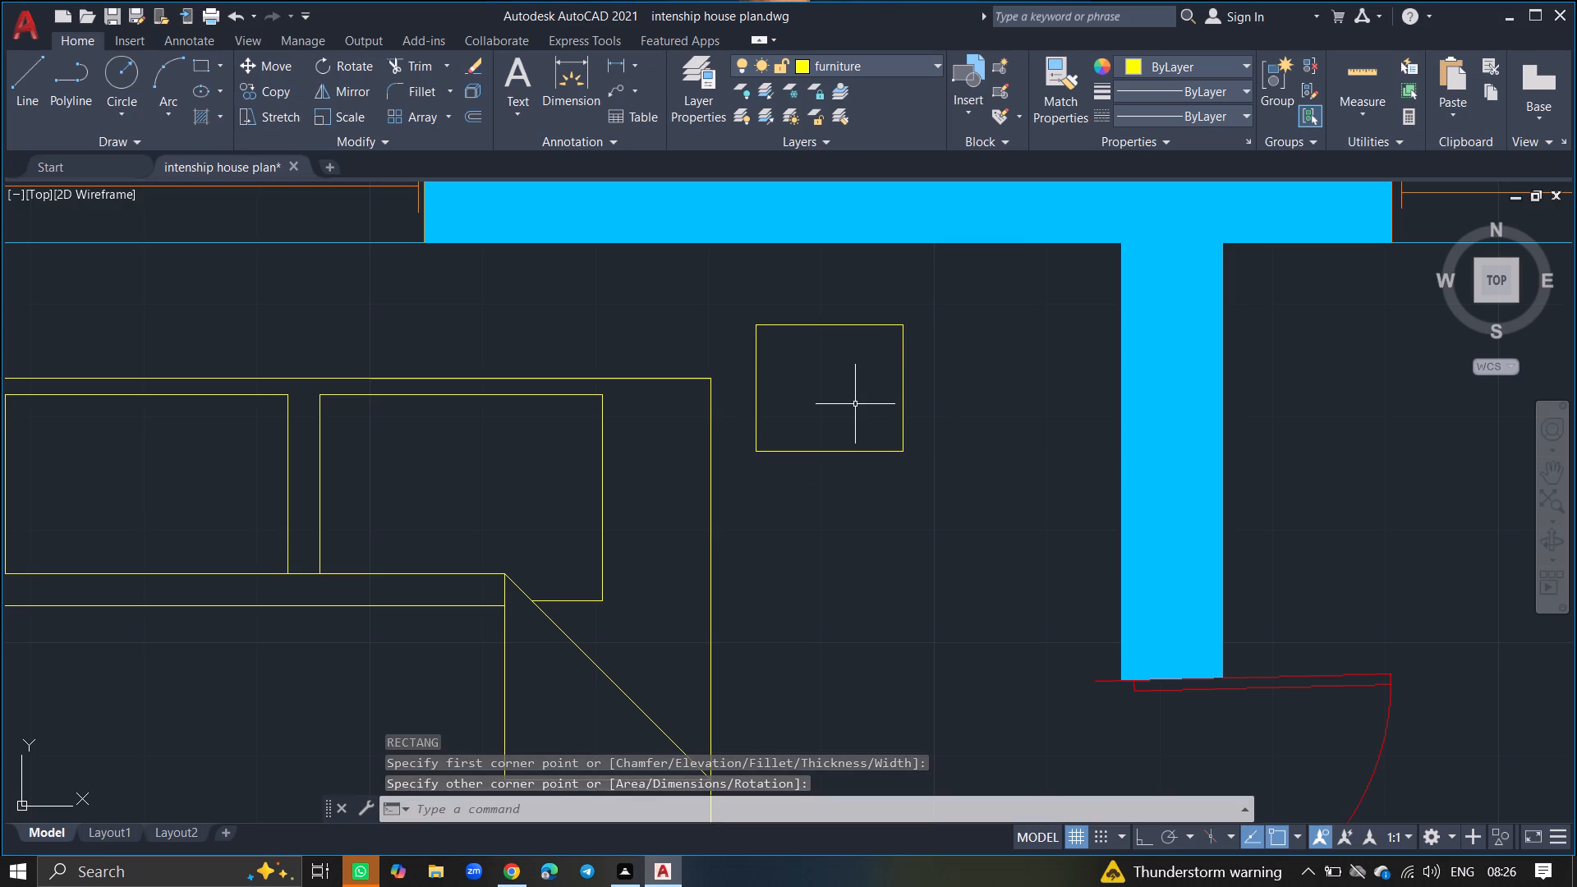
# Draw two concentric circles at the second bedside table's centre, with radii of about 5" and 3".
pyautogui.write('CIRCLE')
pyautogui.press('Return')
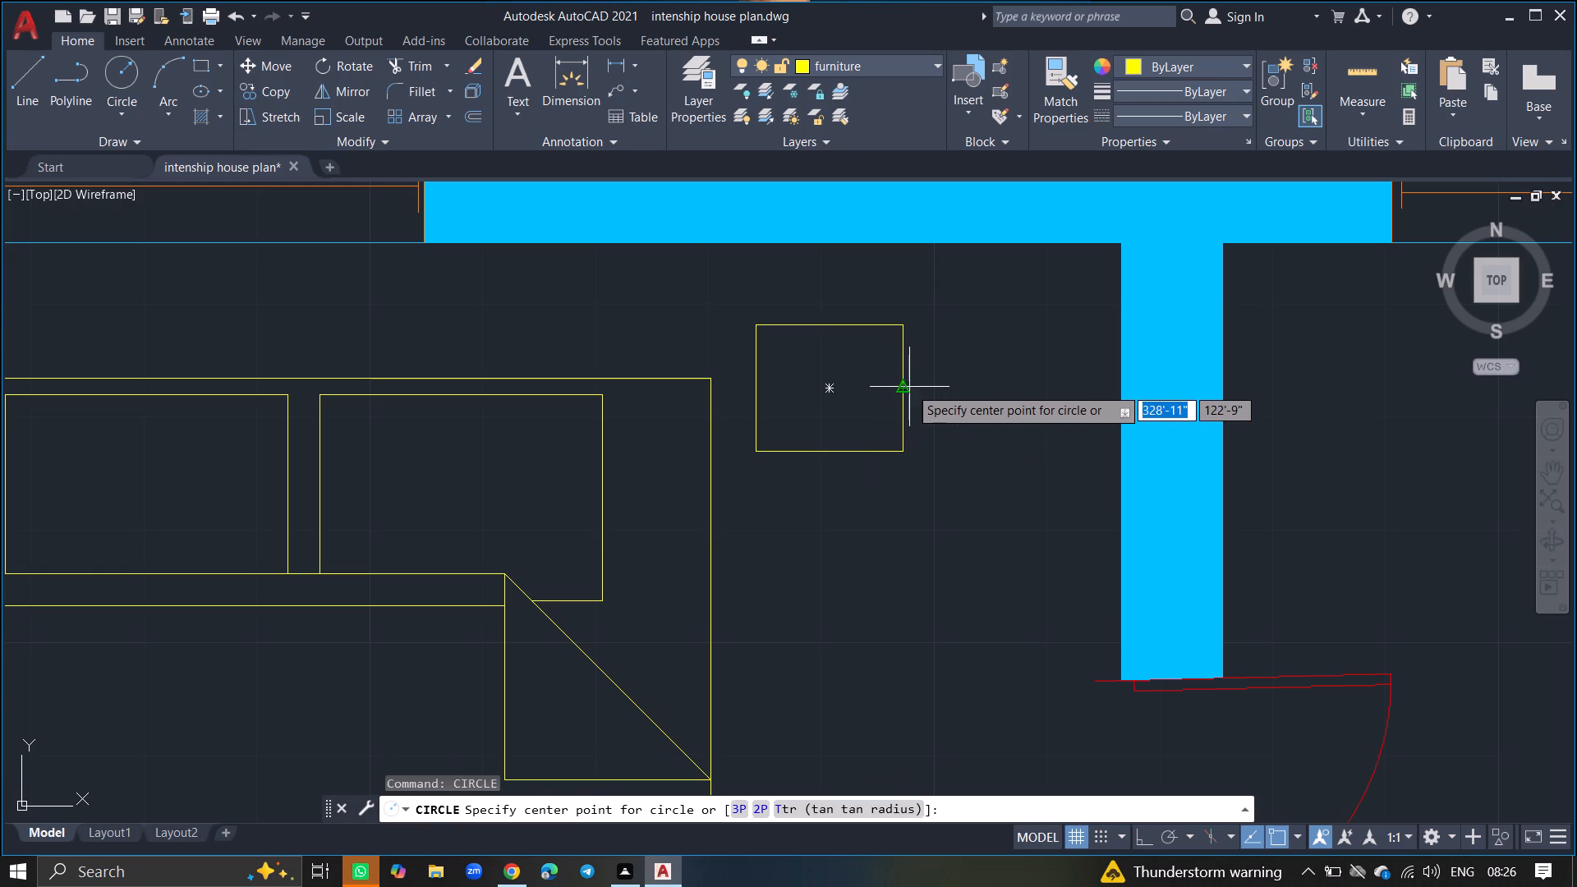
pyautogui.click(834, 387)
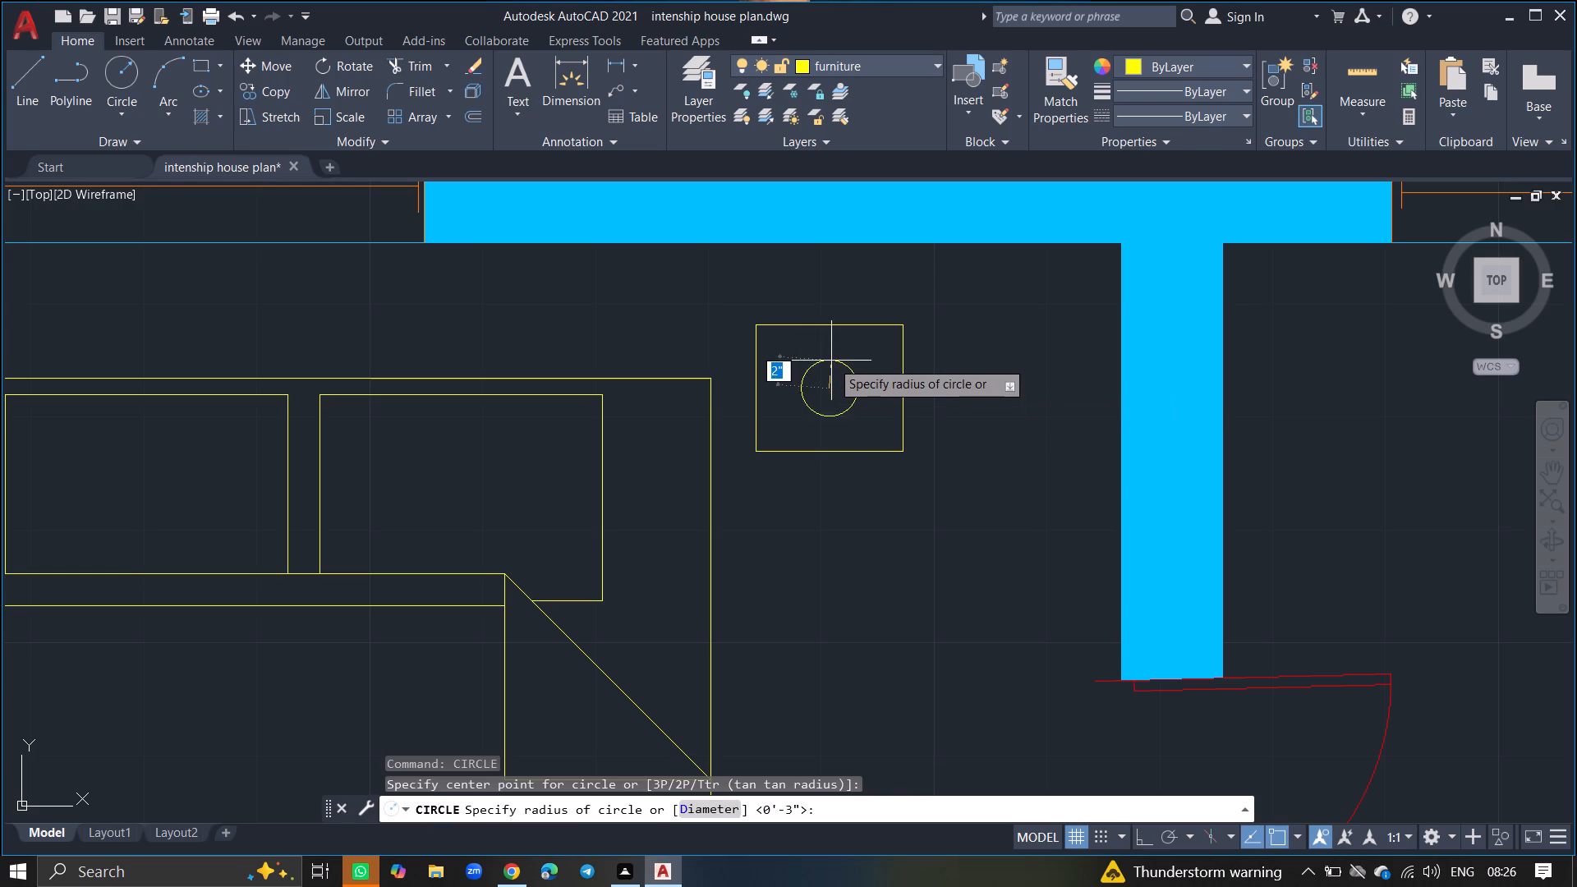
pyautogui.moveTo(829, 338); pyautogui.dragTo(829, 396)
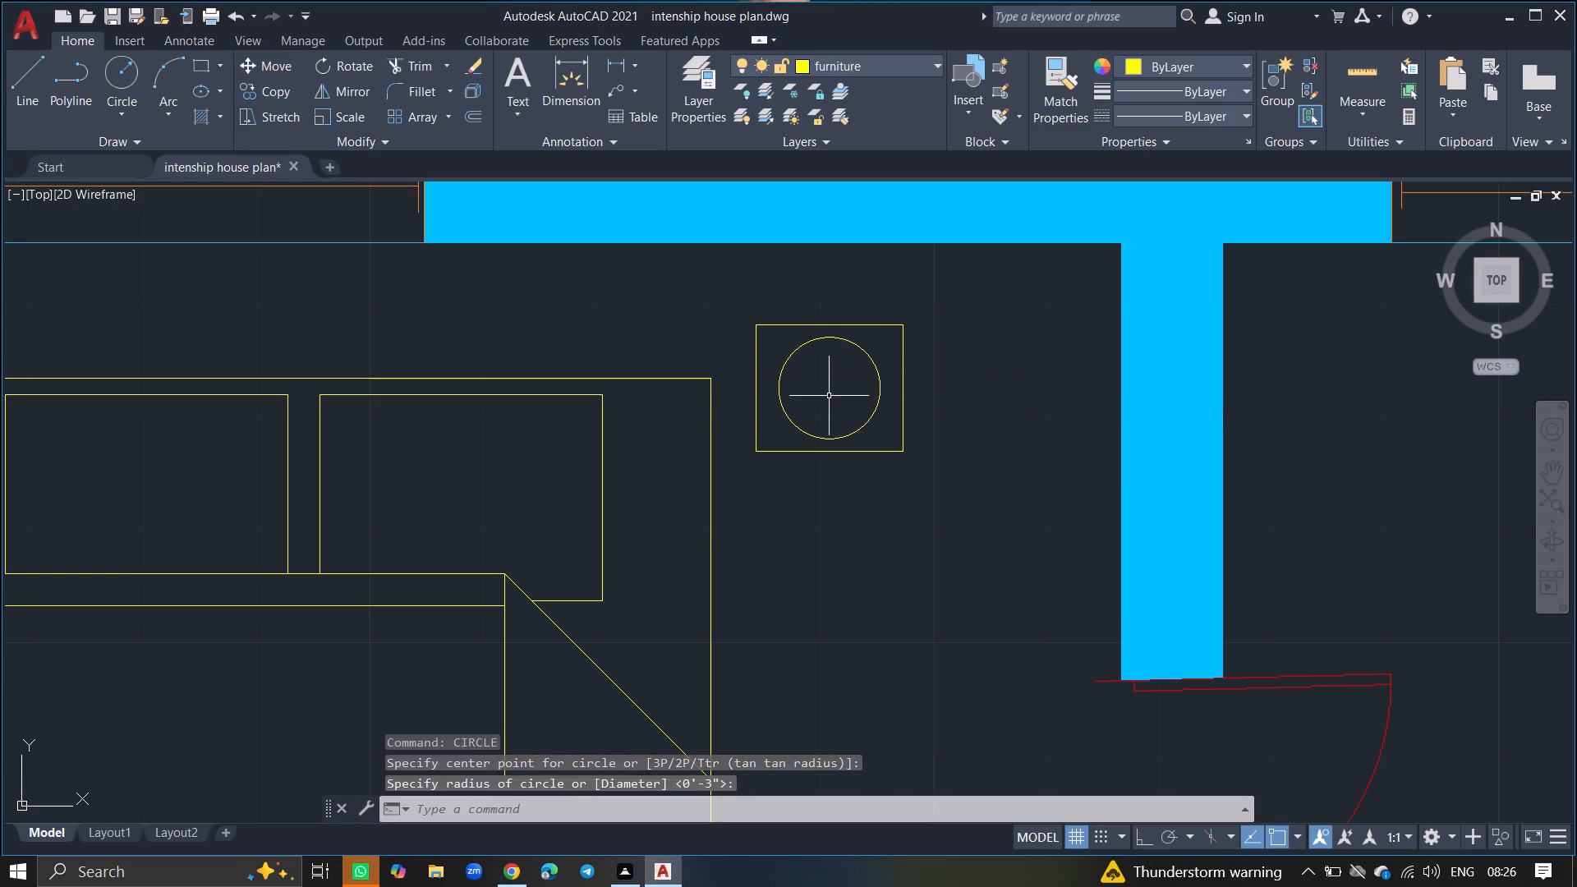
pyautogui.press('c')
pyautogui.press('Return')
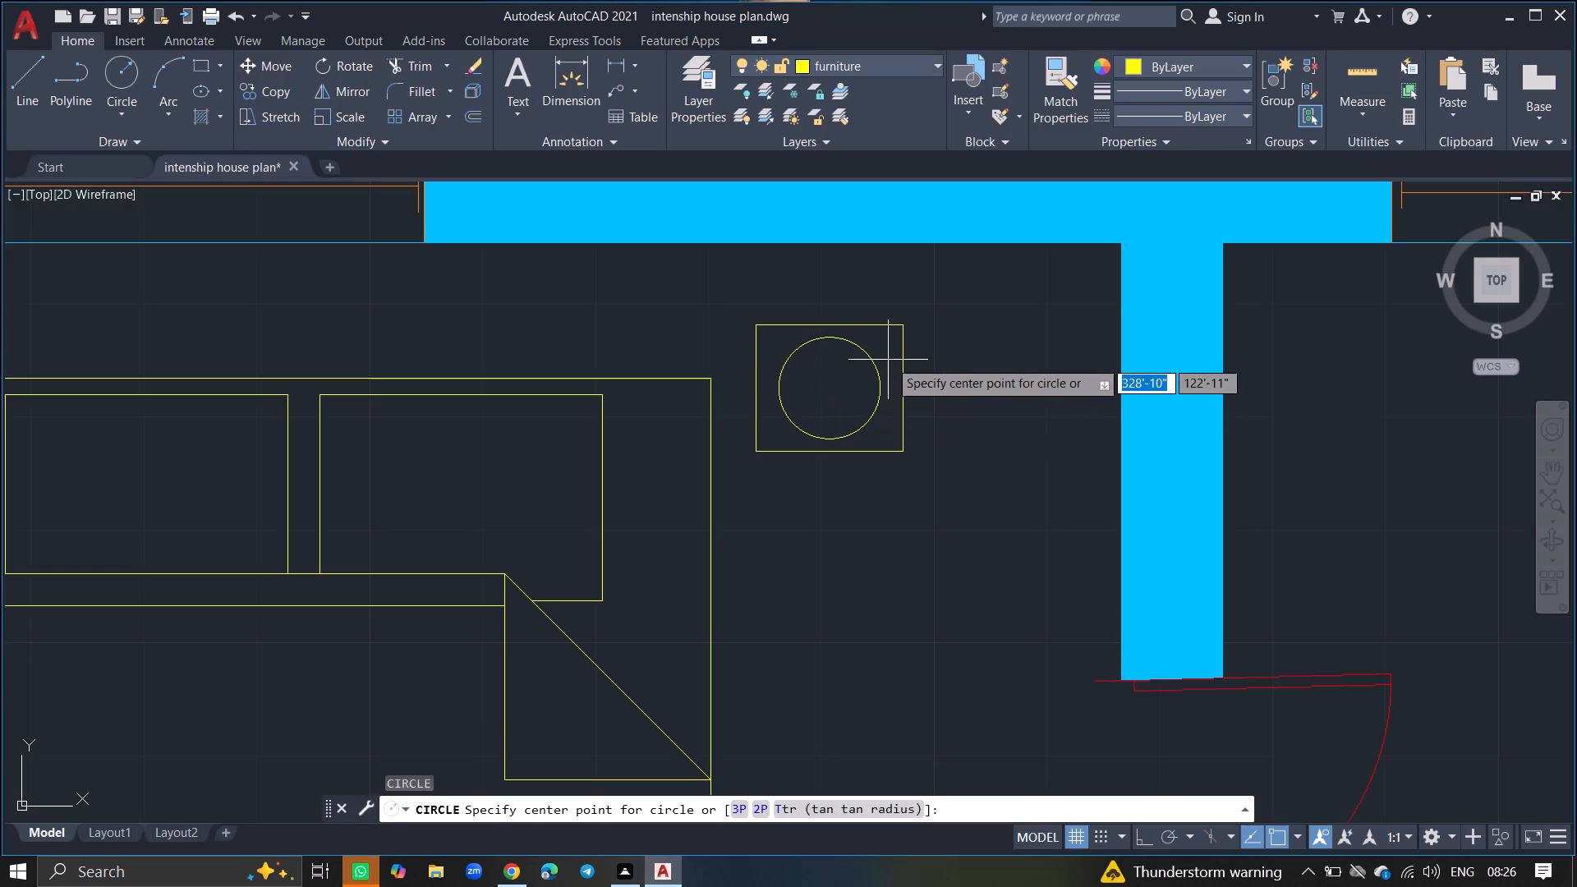
pyautogui.click(830, 386)
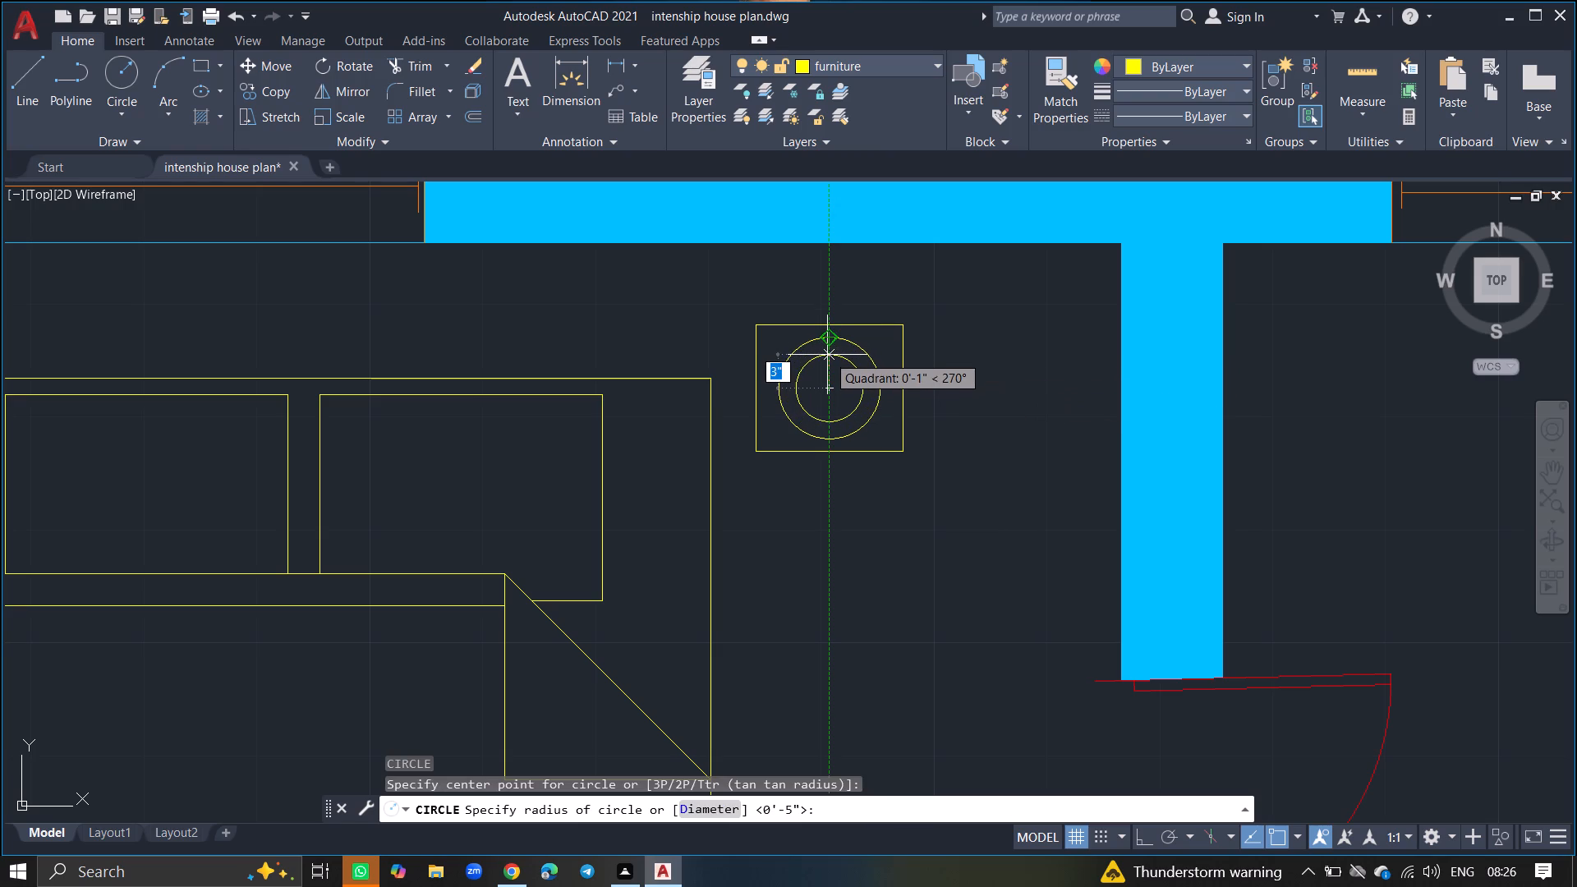
pyautogui.click(827, 355)
# Move the second bedside table with its circles slightly up towards the outer wall, level with the first table.
pyautogui.keyDown('ctrl'); pyautogui.scroll(-4, 817, 500); pyautogui.keyUp('ctrl')
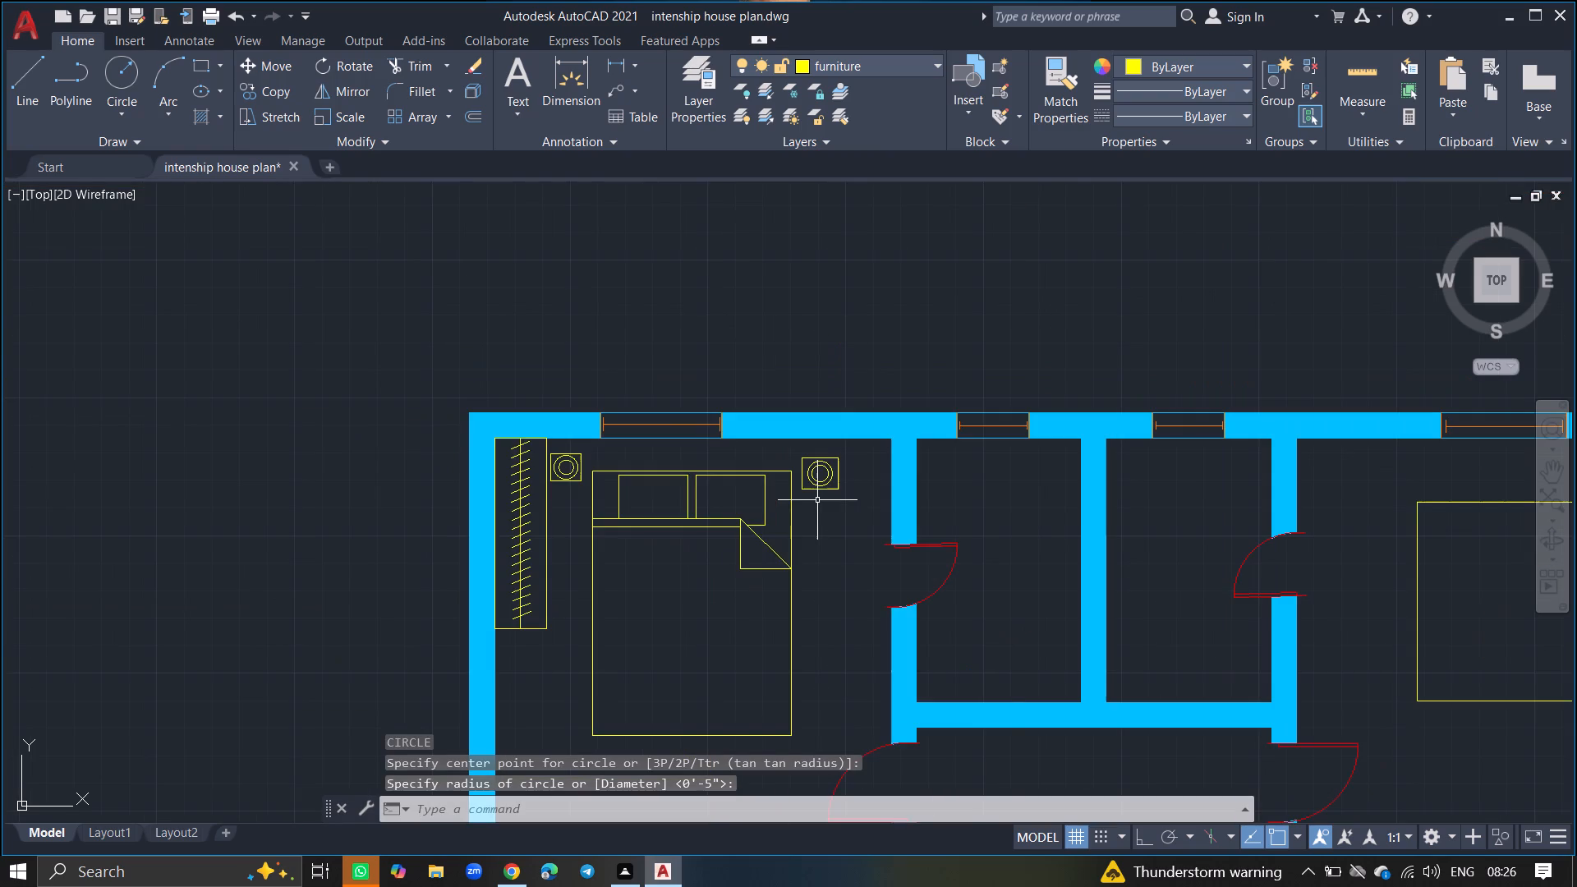
pyautogui.click(852, 457)
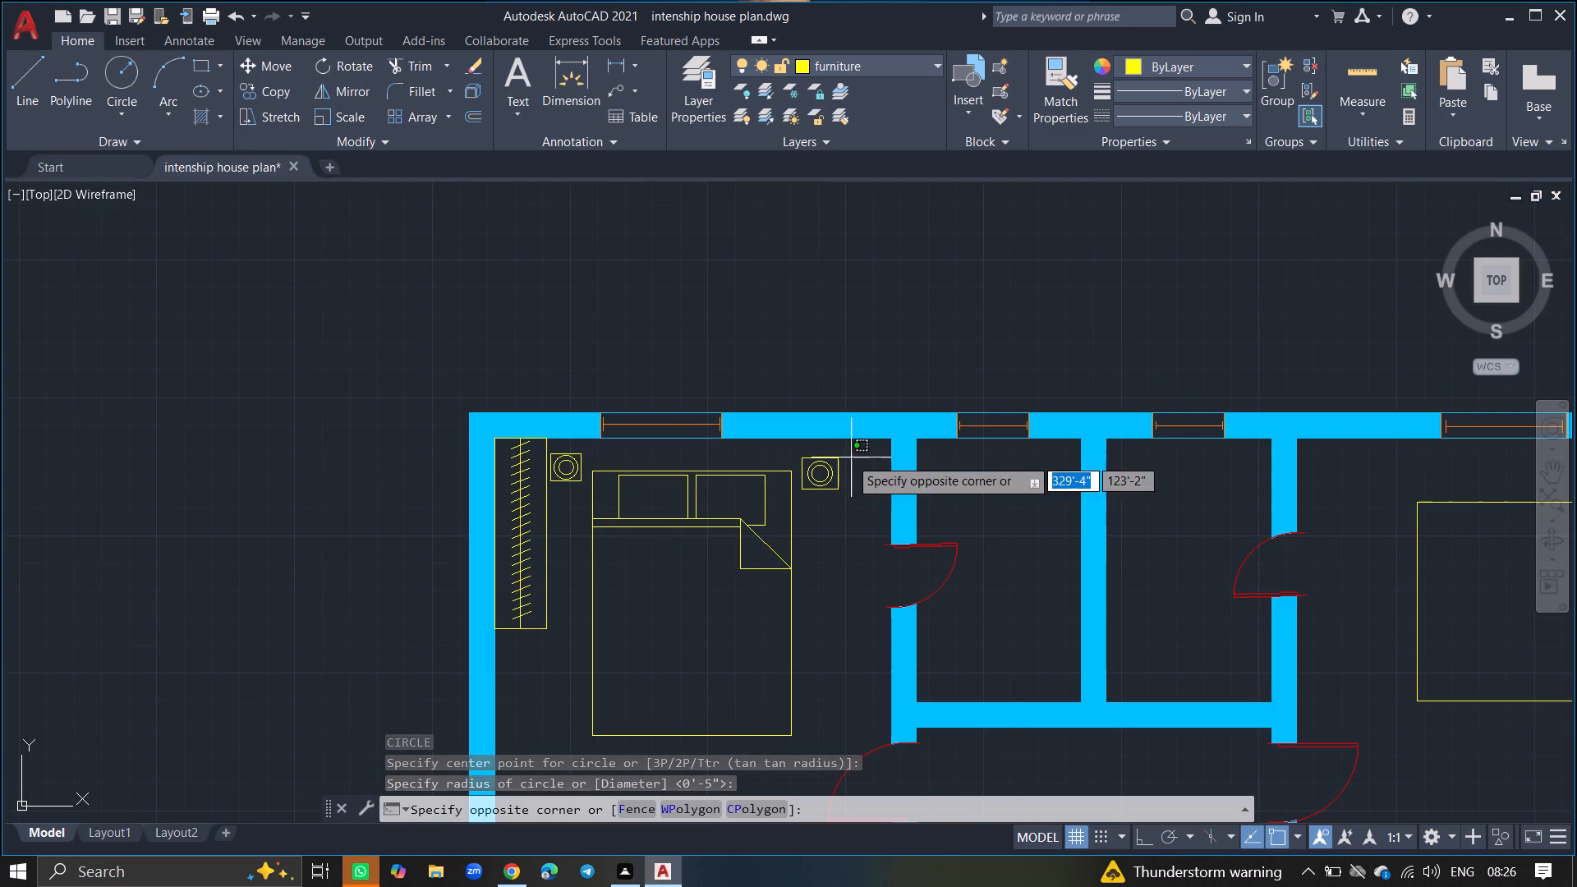
pyautogui.click(805, 483)
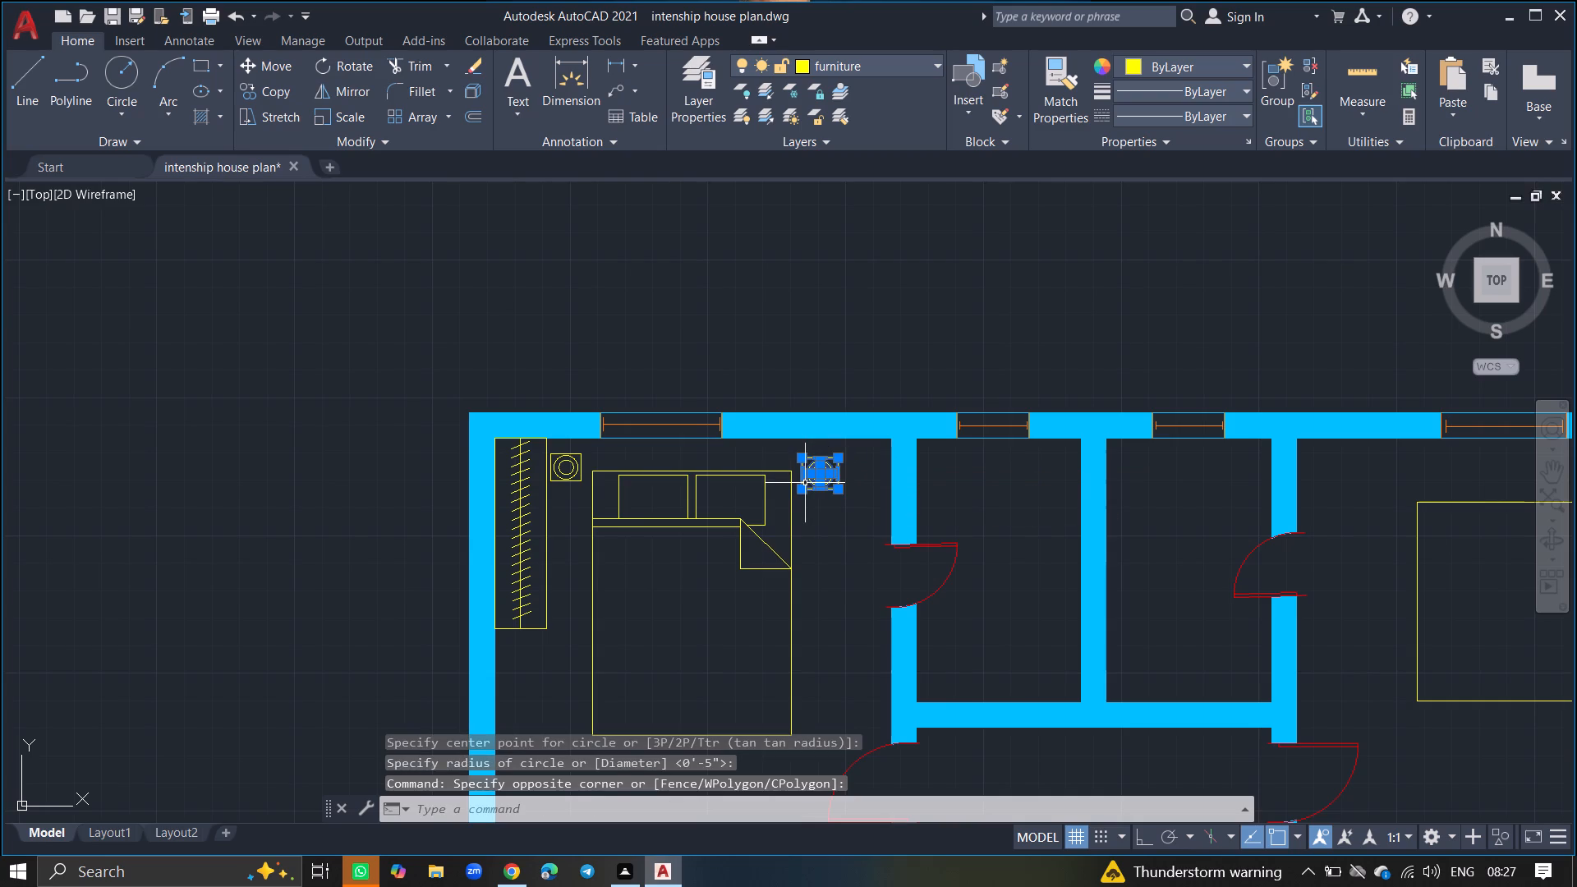
pyautogui.write('MOVE')
pyautogui.press('Return')
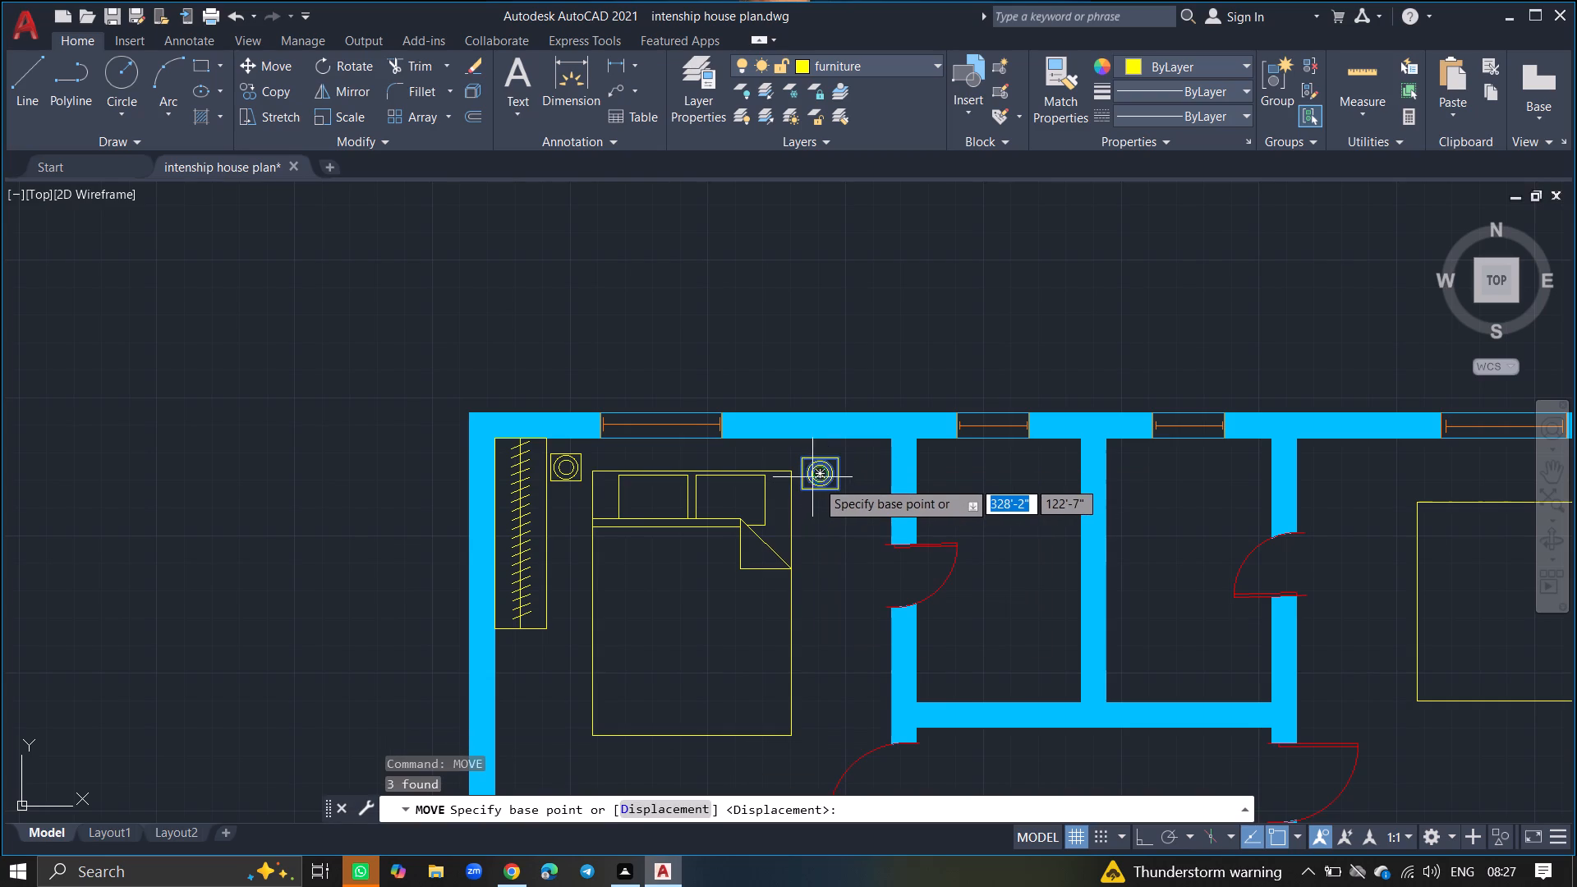
pyautogui.click(820, 476)
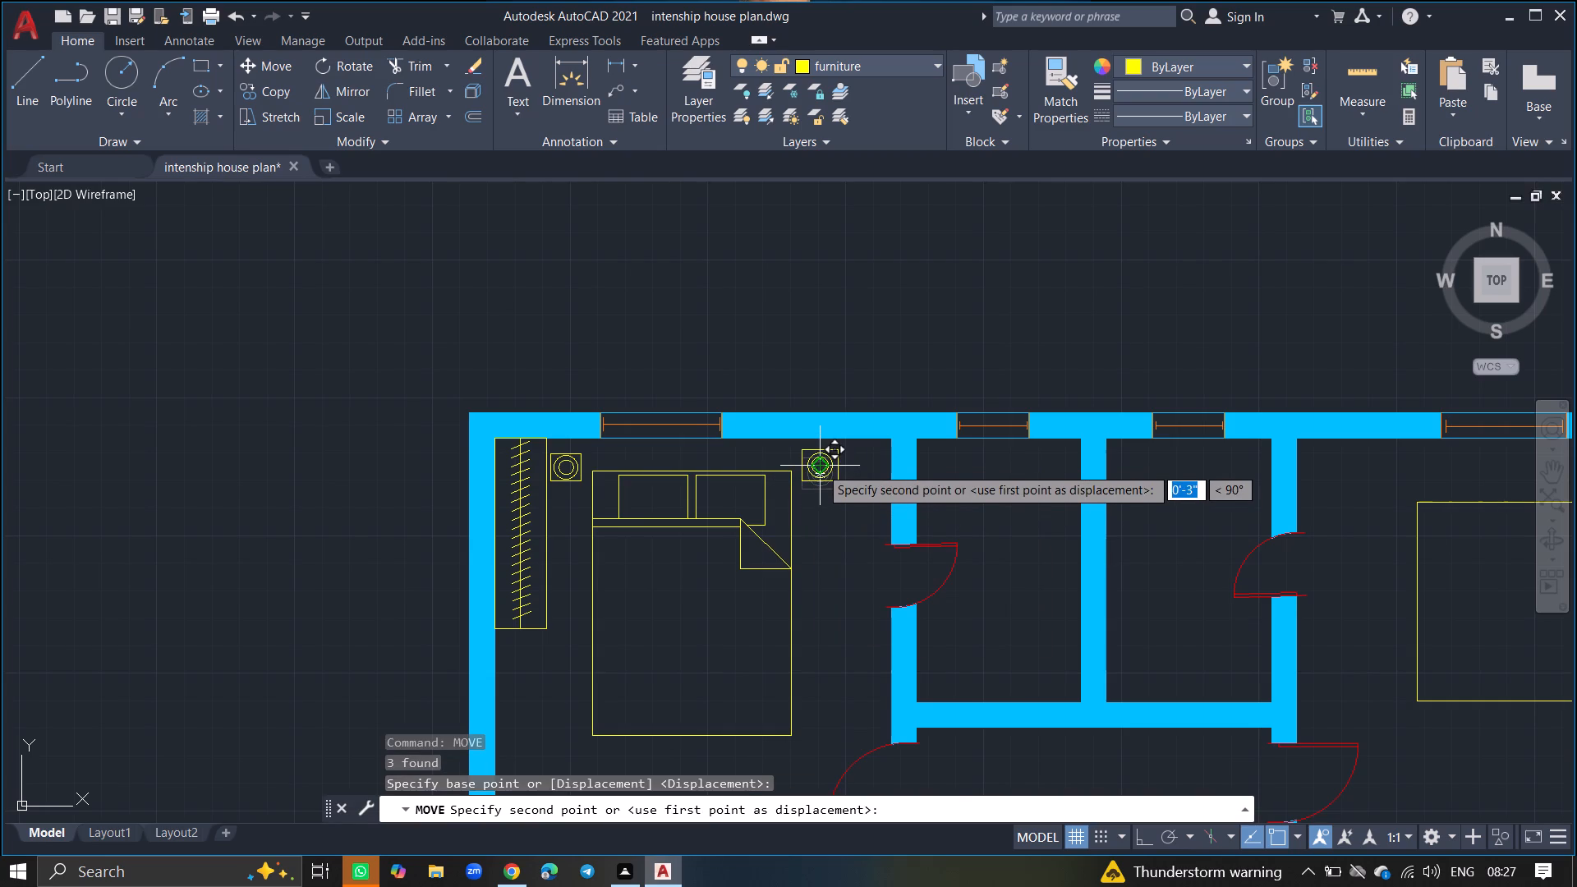
pyautogui.keyDown('ctrl'); pyautogui.scroll(3, 820, 466); pyautogui.keyUp('ctrl')
pyautogui.click(820, 459)
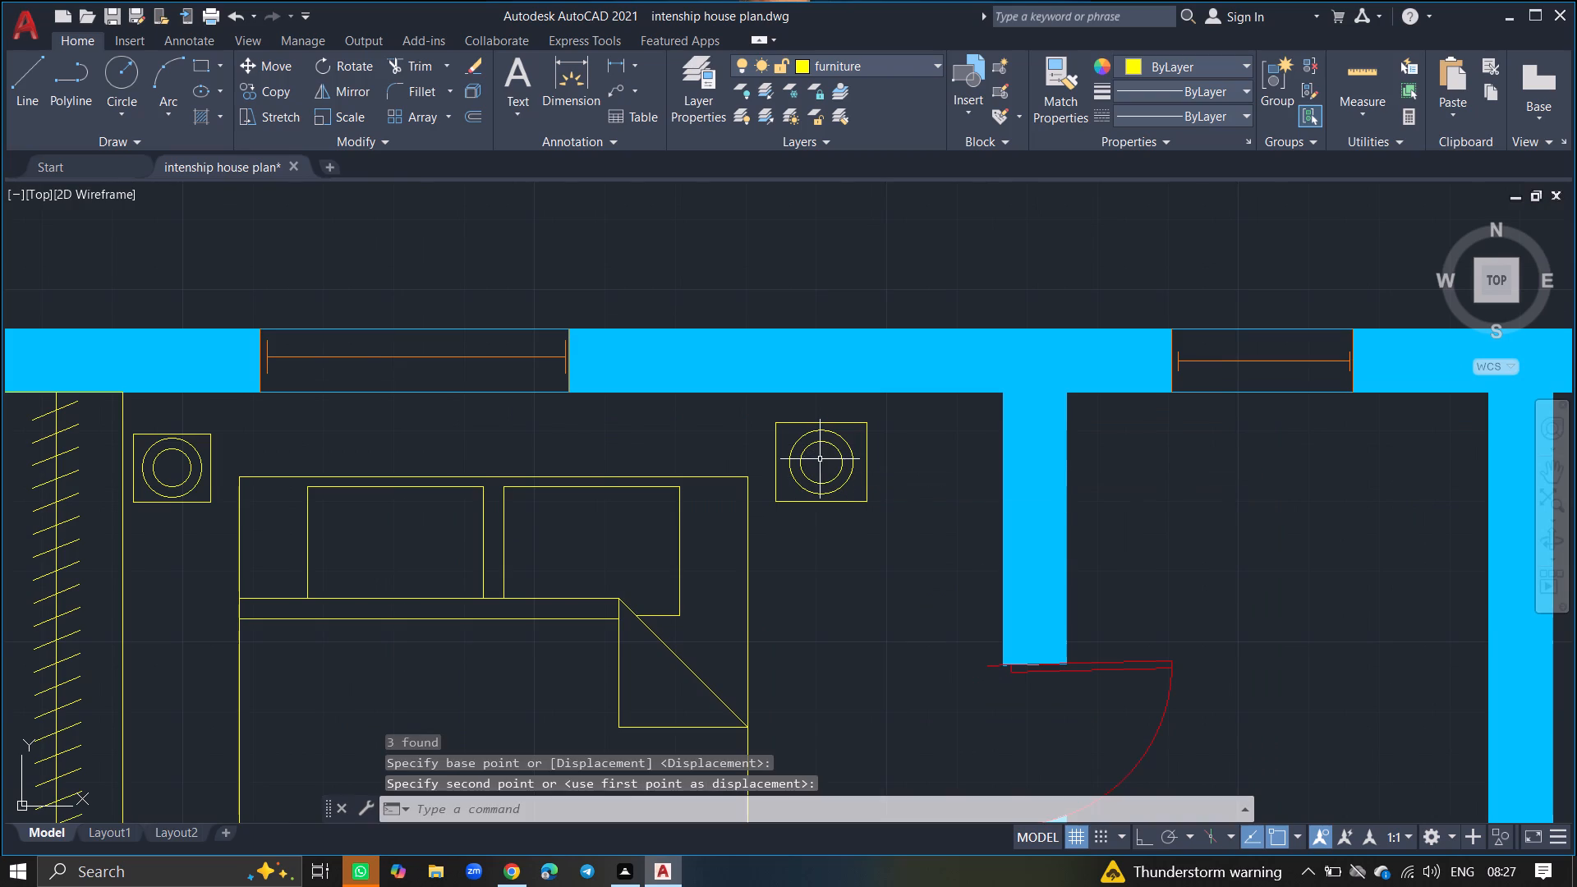
# Draw a wardrobe rectangle a little over 6' long and about 1' deep along the lower wall of the upper-right bedroom.
pyautogui.keyDown('ctrl'); pyautogui.scroll(-3, 819, 535); pyautogui.keyUp('ctrl')
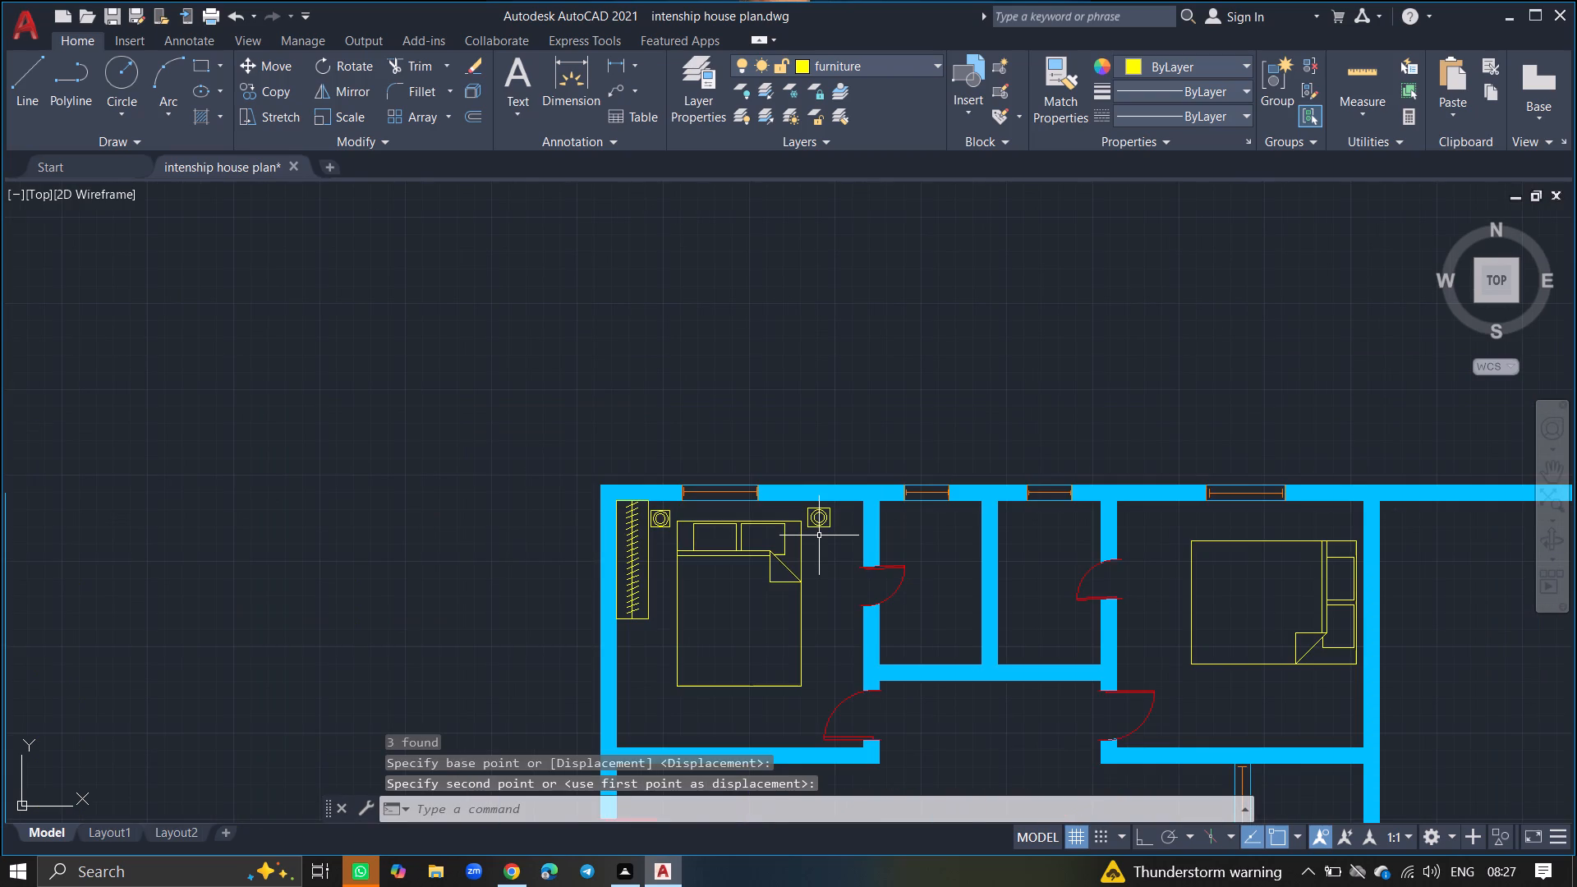
pyautogui.keyDown('ctrl'); pyautogui.scroll(-2, 819, 535); pyautogui.keyUp('ctrl')
pyautogui.keyDown('ctrl'); pyautogui.scroll(2, 956, 558); pyautogui.keyUp('ctrl')
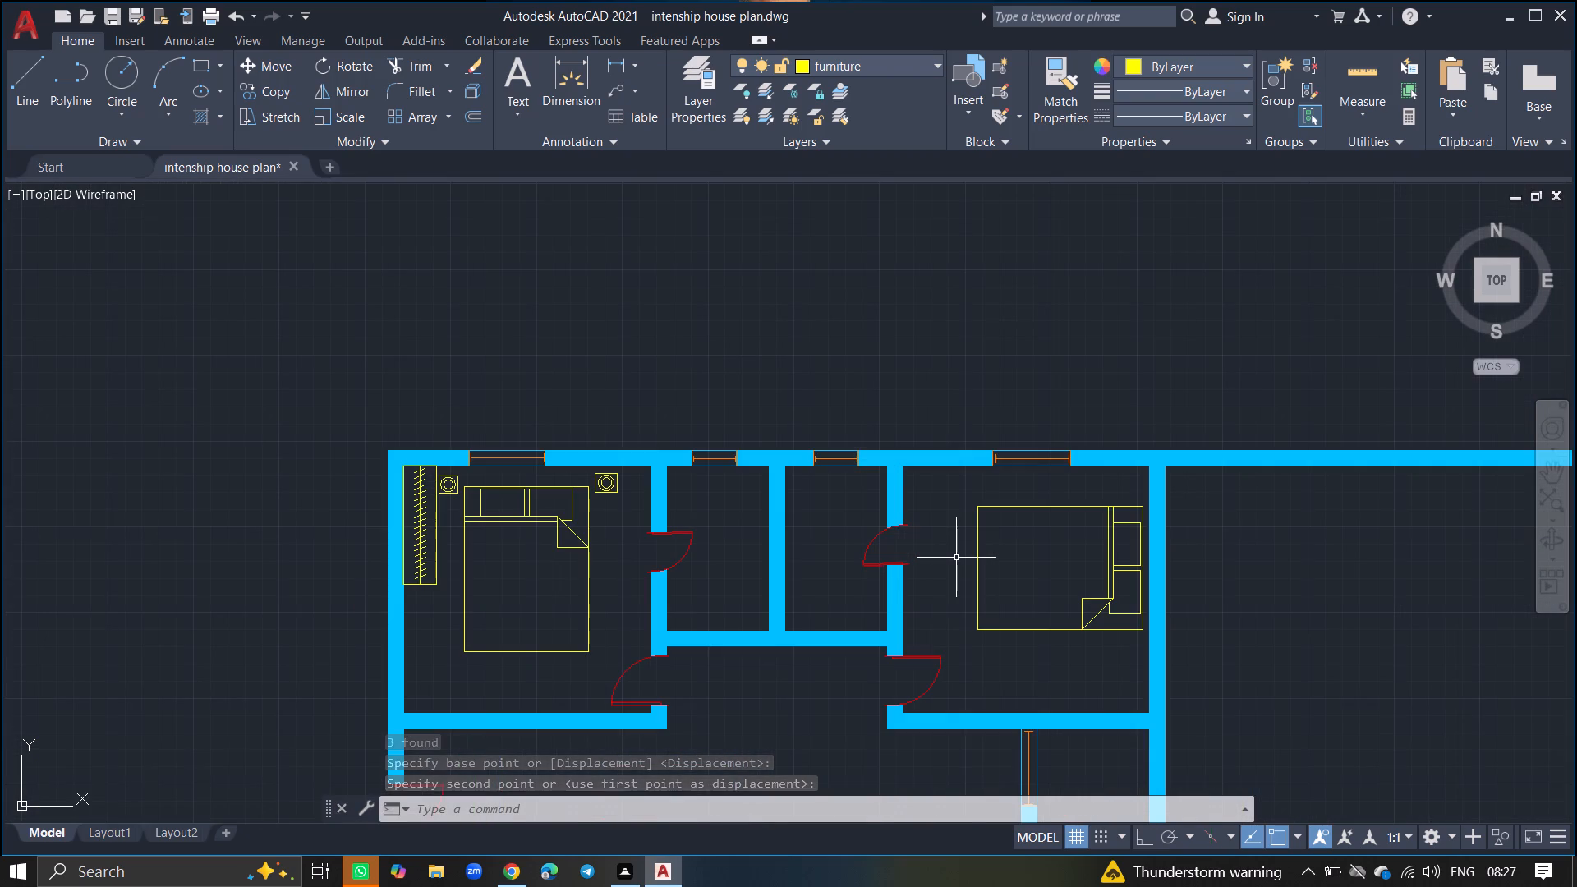
pyautogui.write('REC')
pyautogui.press('Return')
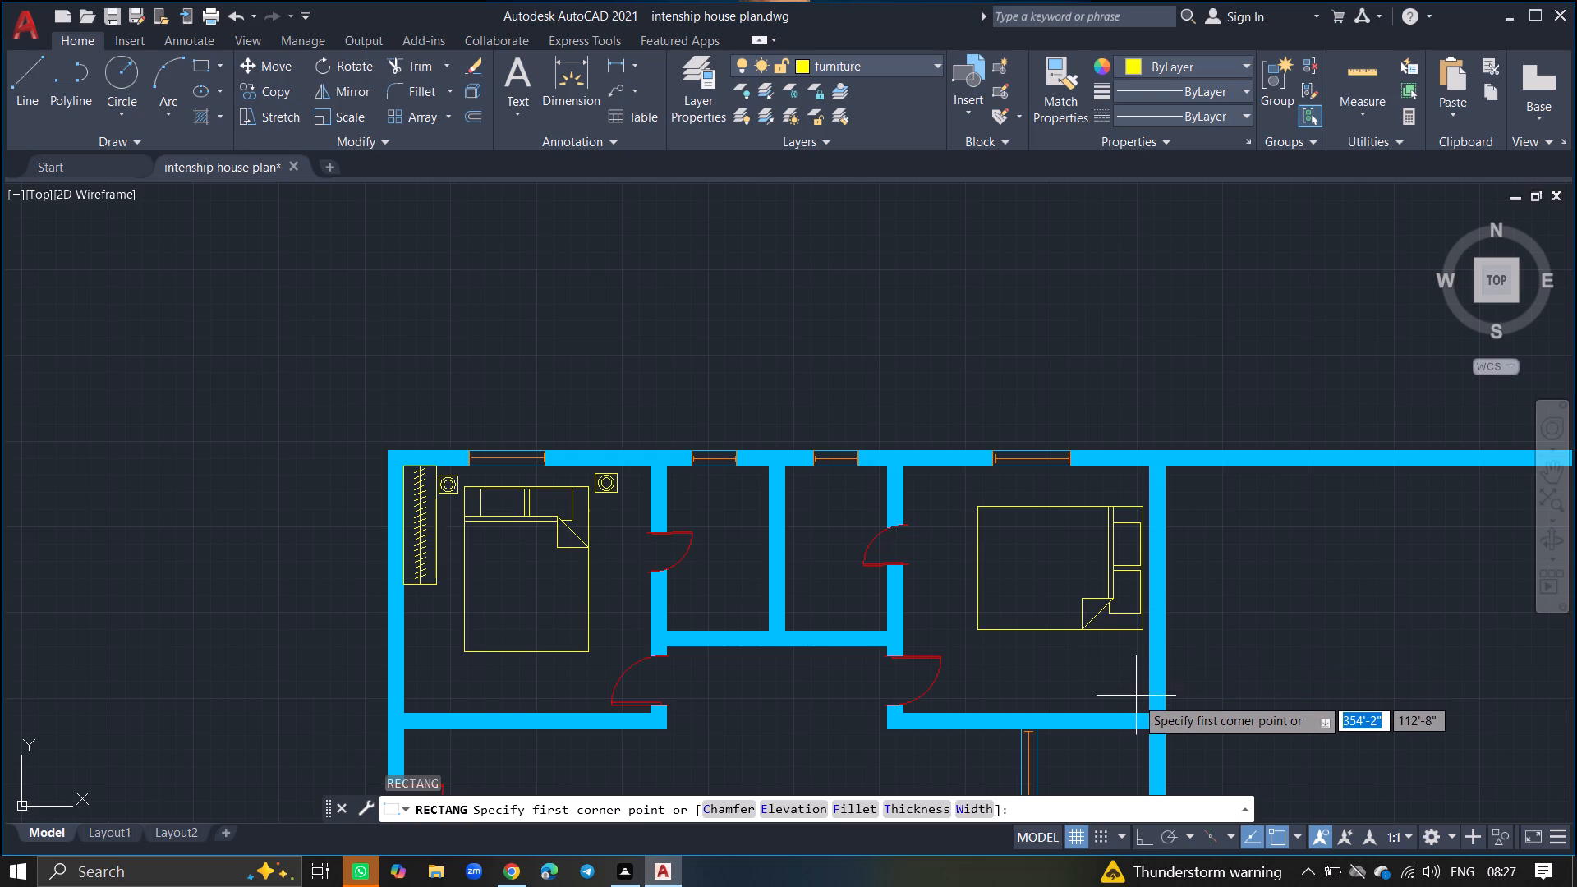
pyautogui.keyDown('ctrl'); pyautogui.scroll(3, 1142, 704); pyautogui.keyUp('ctrl')
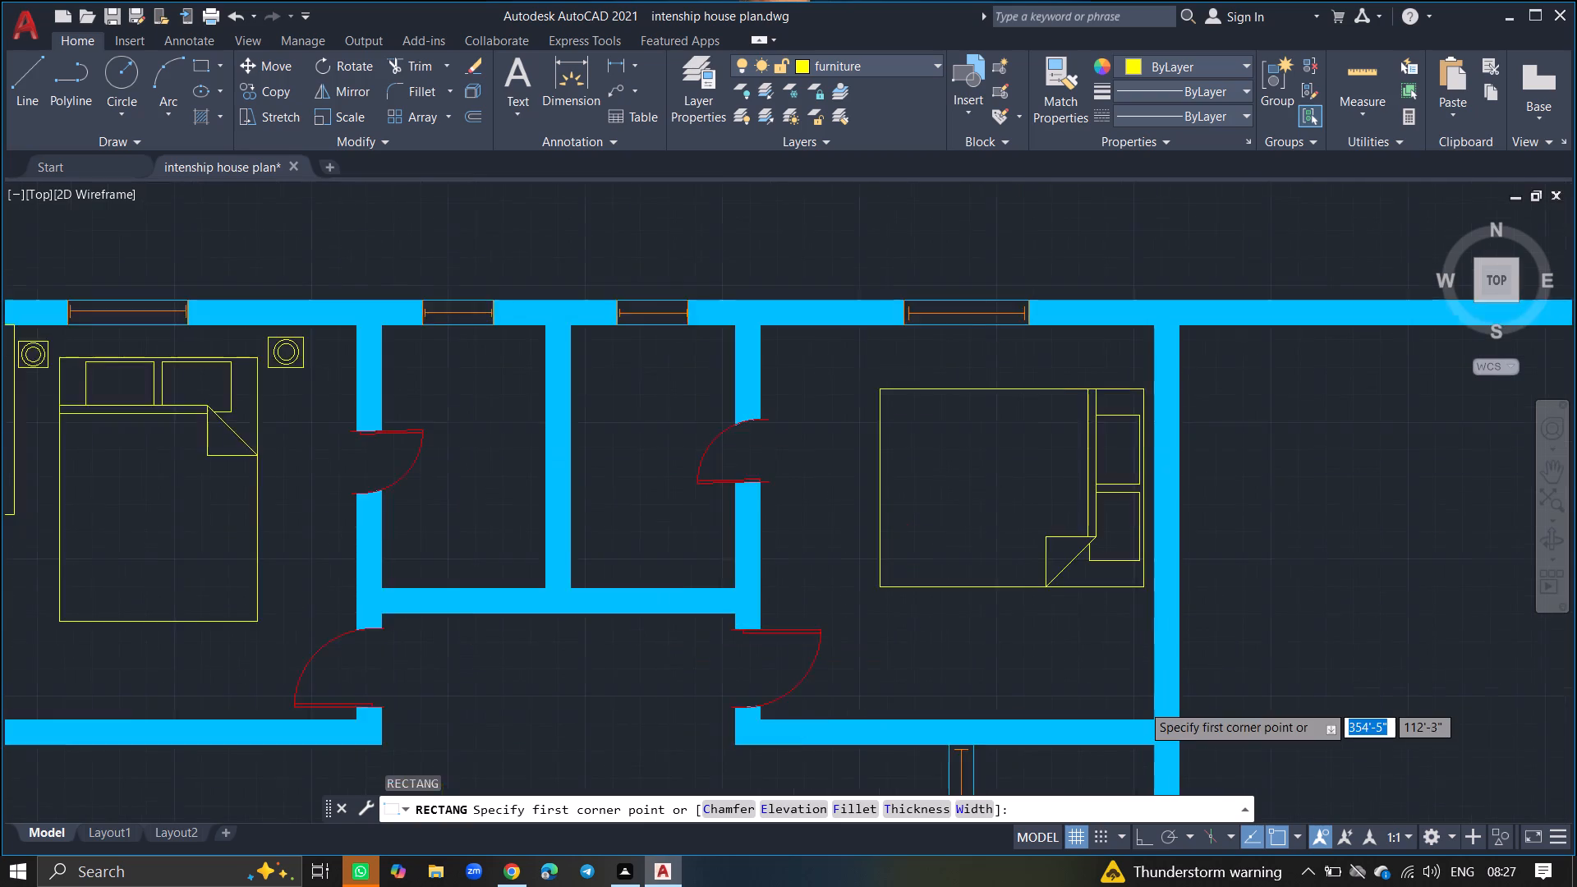
pyautogui.click(1134, 717)
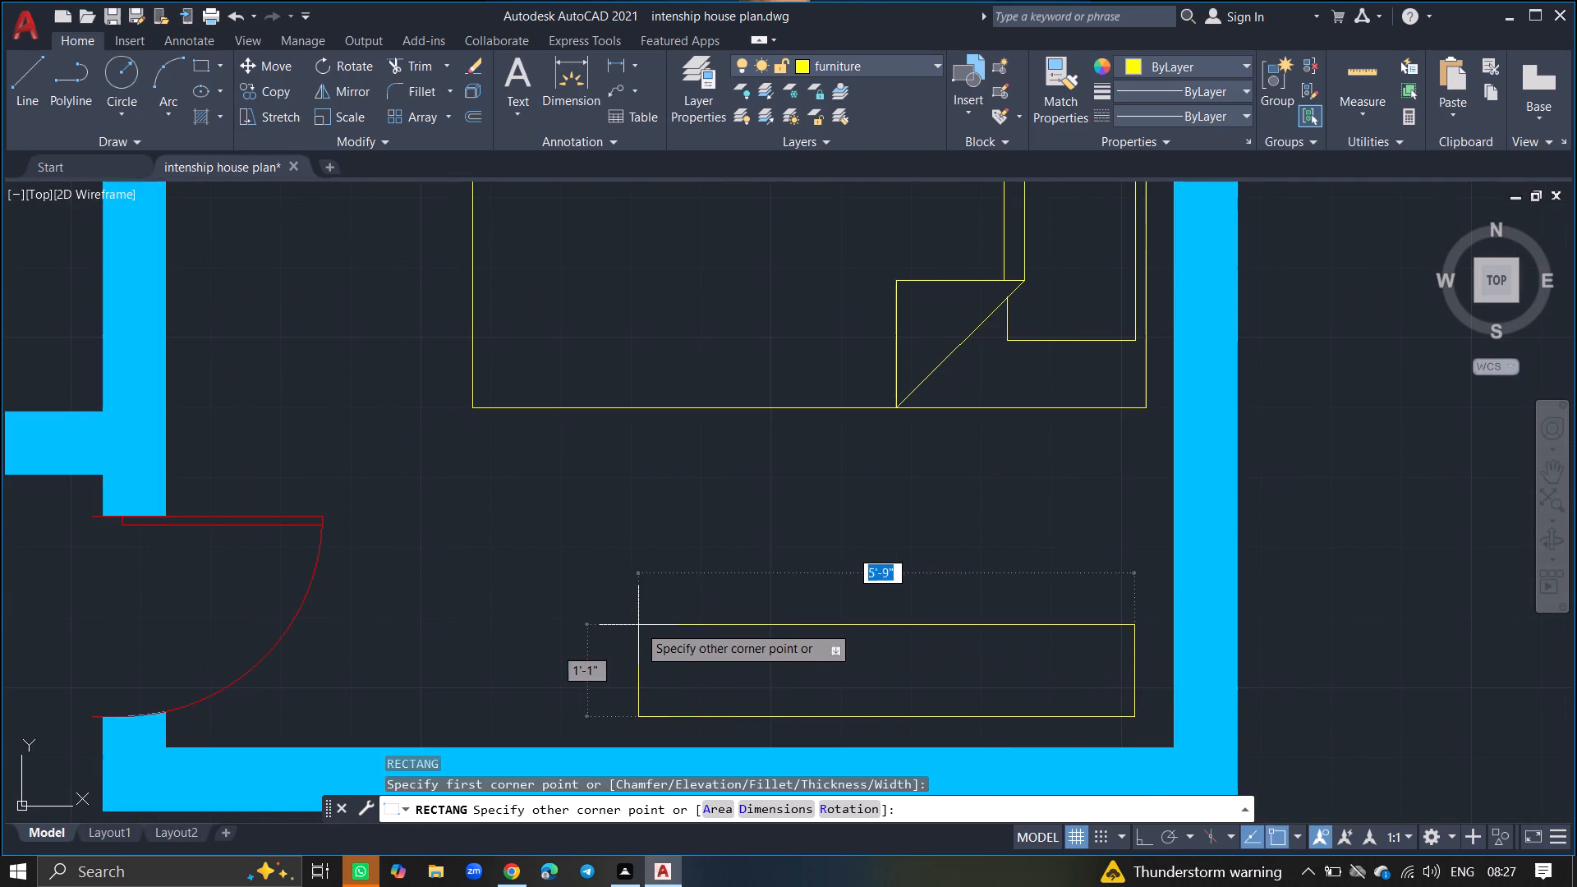
pyautogui.click(578, 614)
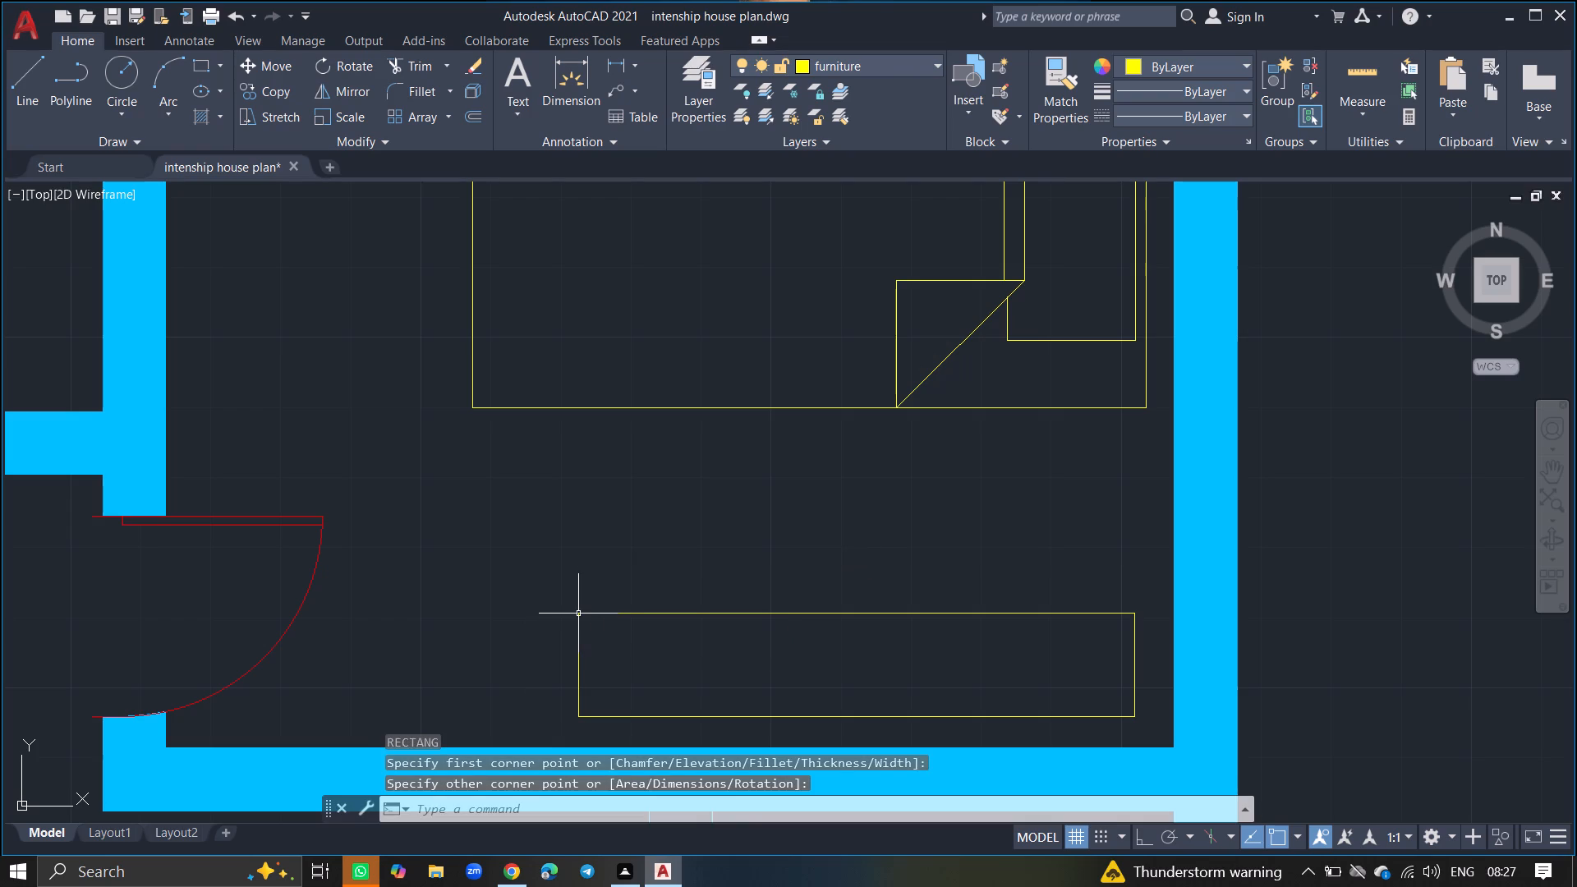
# Draw a lengthwise centre line through the wardrobe between the midpoints of its two short sides.
pyautogui.press('l')
pyautogui.press('Return')
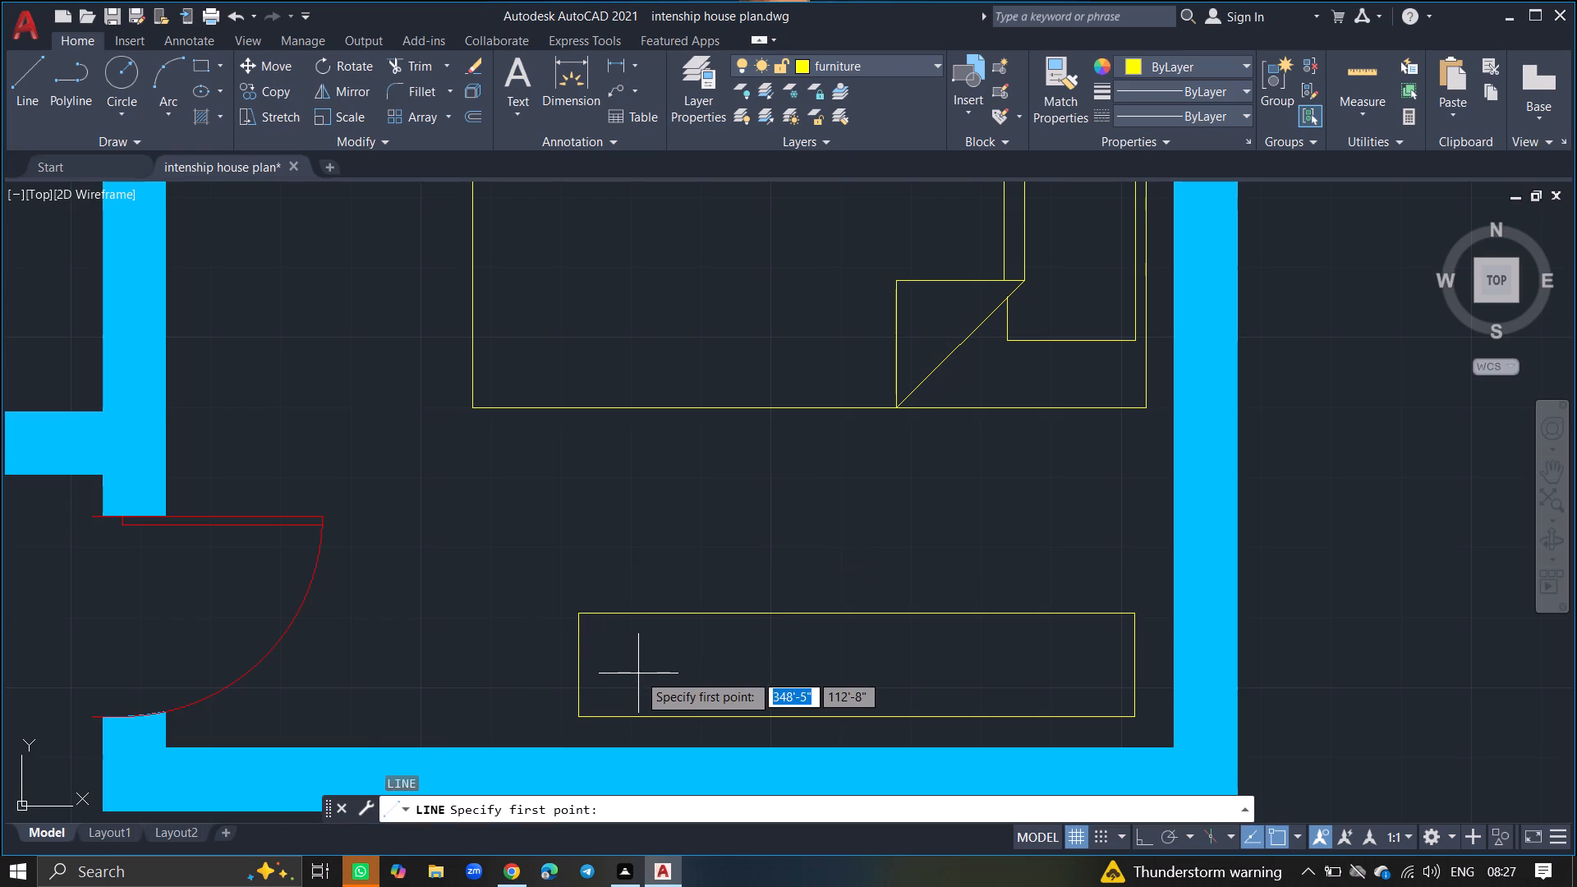
pyautogui.click(577, 666)
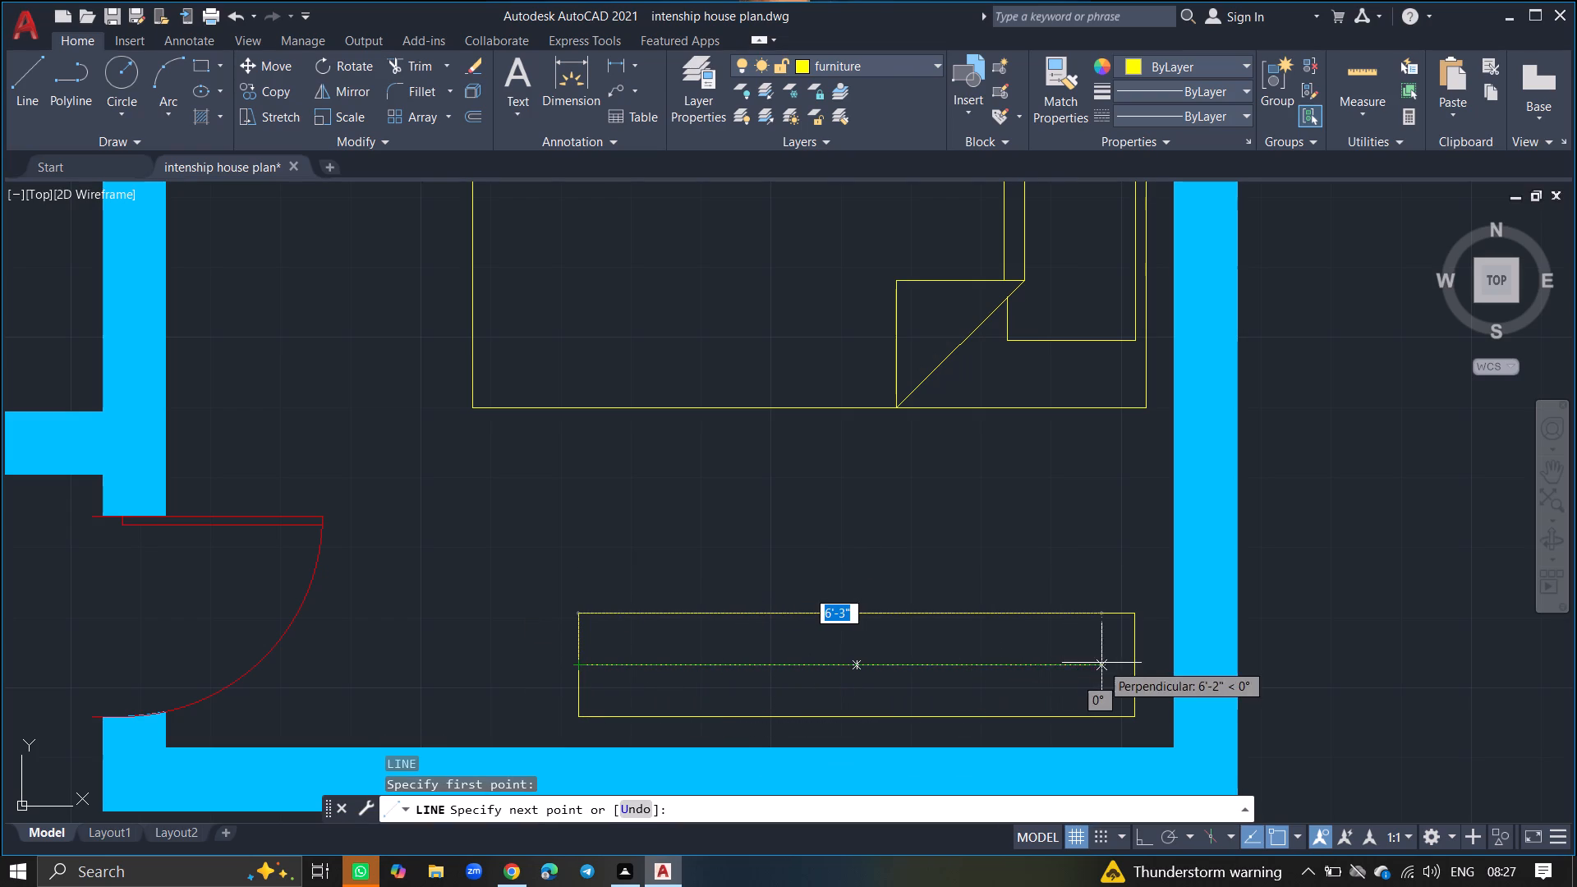
pyautogui.click(1130, 664)
pyautogui.press('Return')
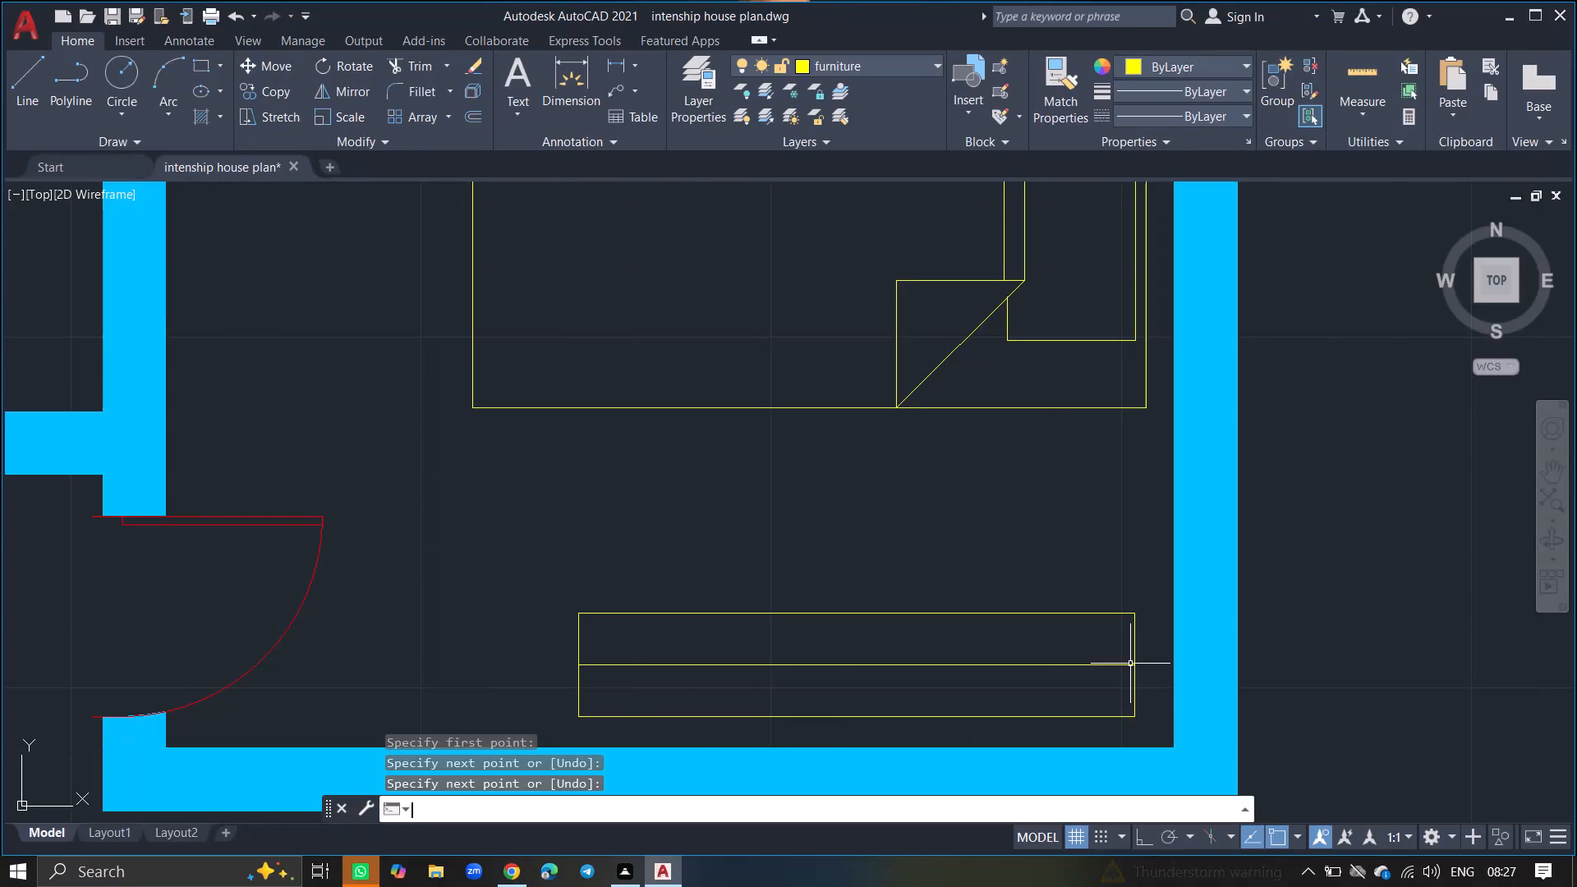
# Draw a slanted hanger line about 8" long across the wardrobe's centre line near its right-hand end.
pyautogui.press('l')
pyautogui.press('Return')
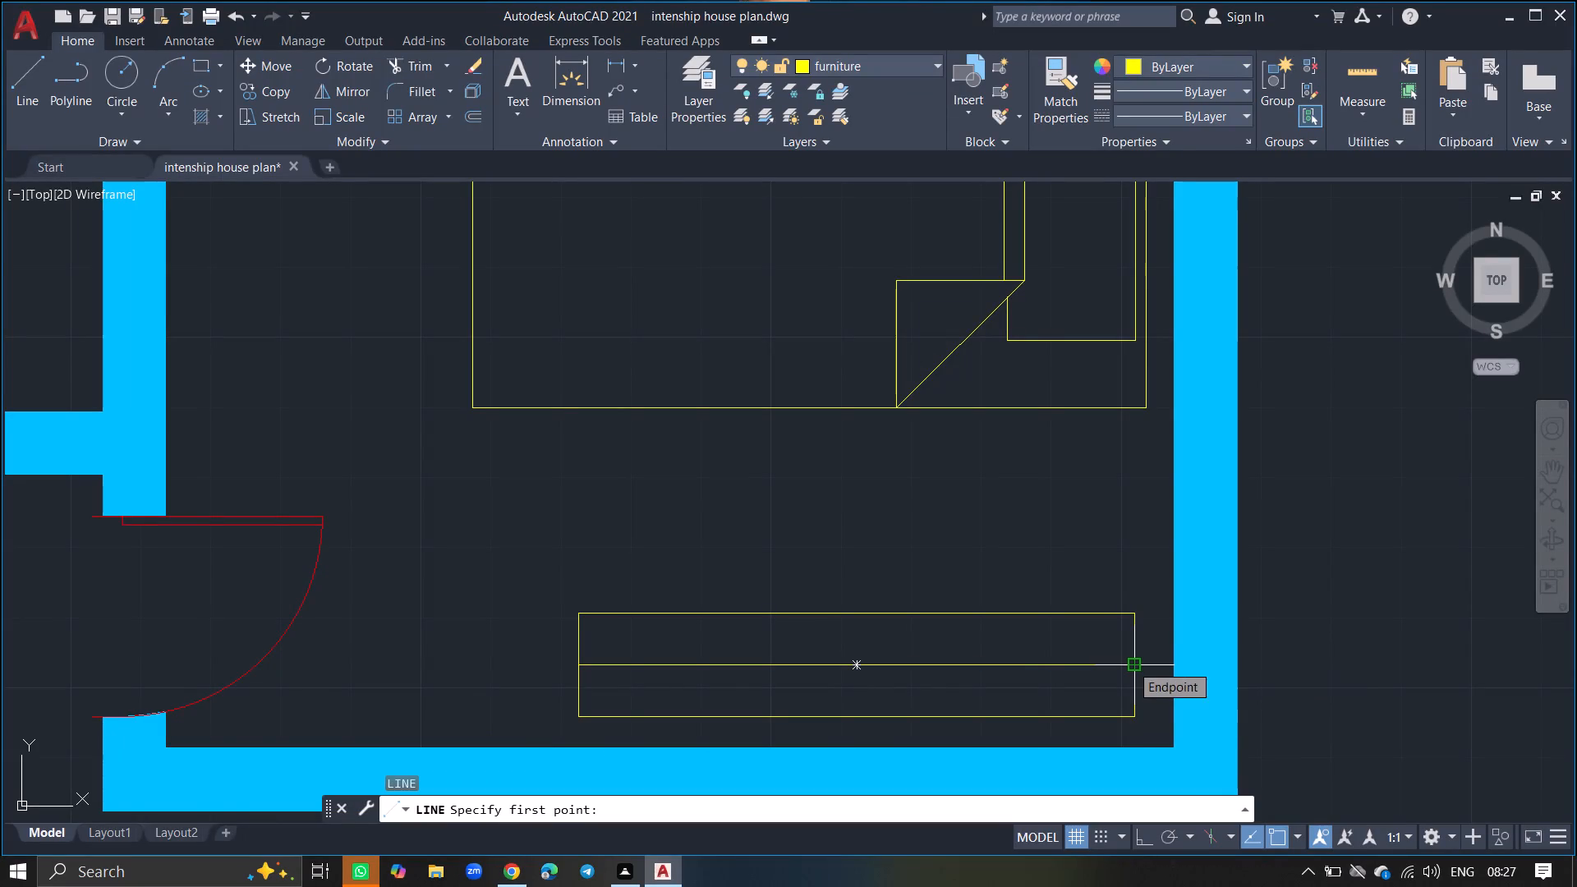
pyautogui.keyDown('ctrl'); pyautogui.scroll(3, 1130, 664); pyautogui.keyUp('ctrl')
pyautogui.click(1111, 567)
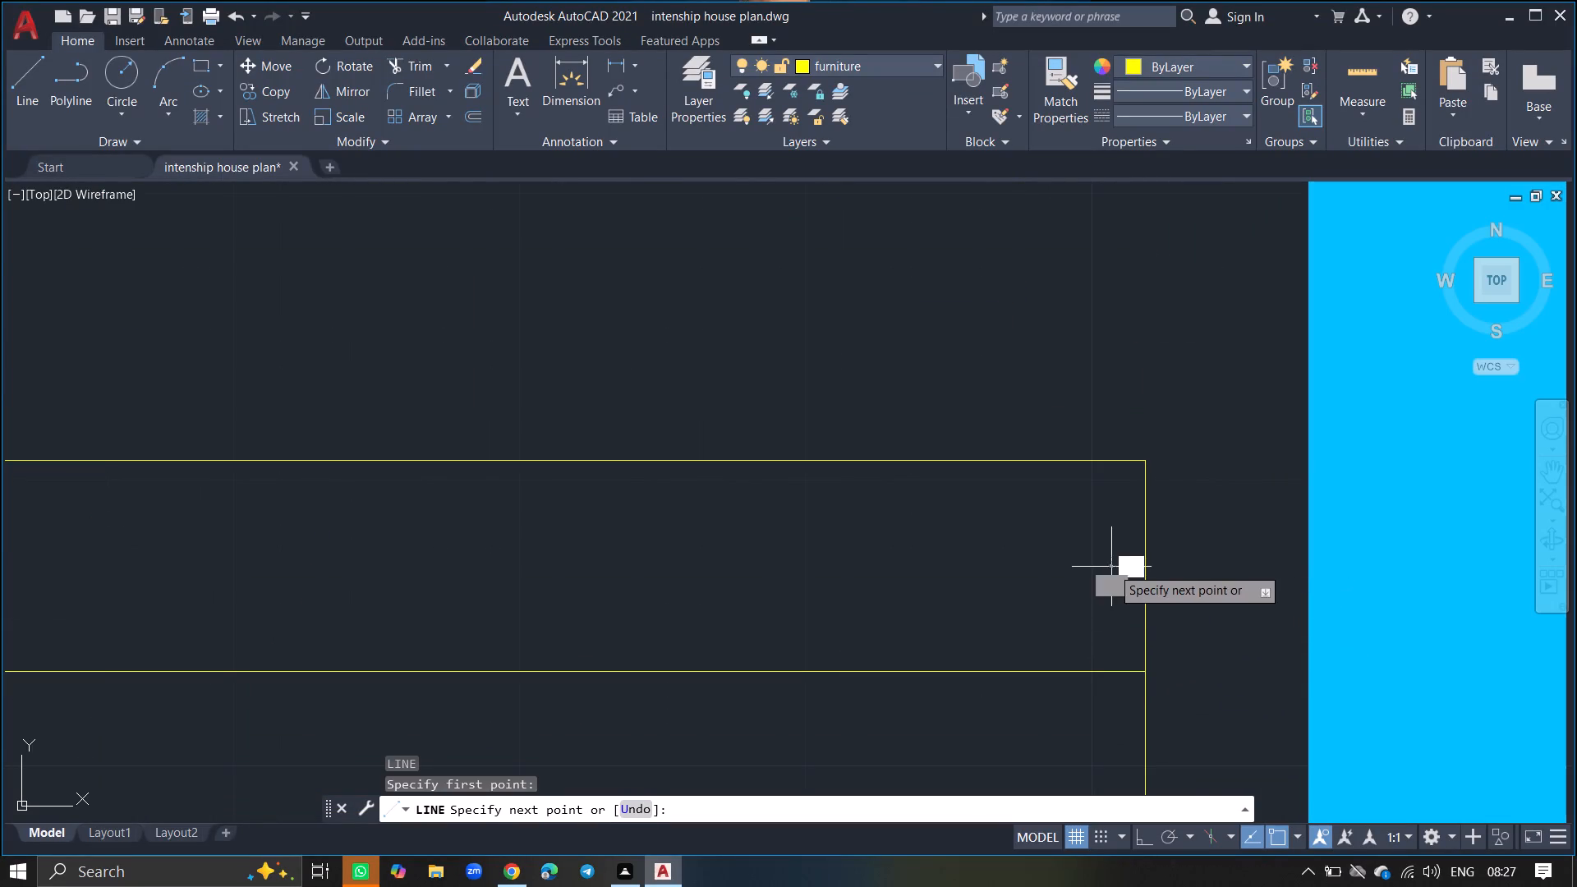
pyautogui.click(1035, 788)
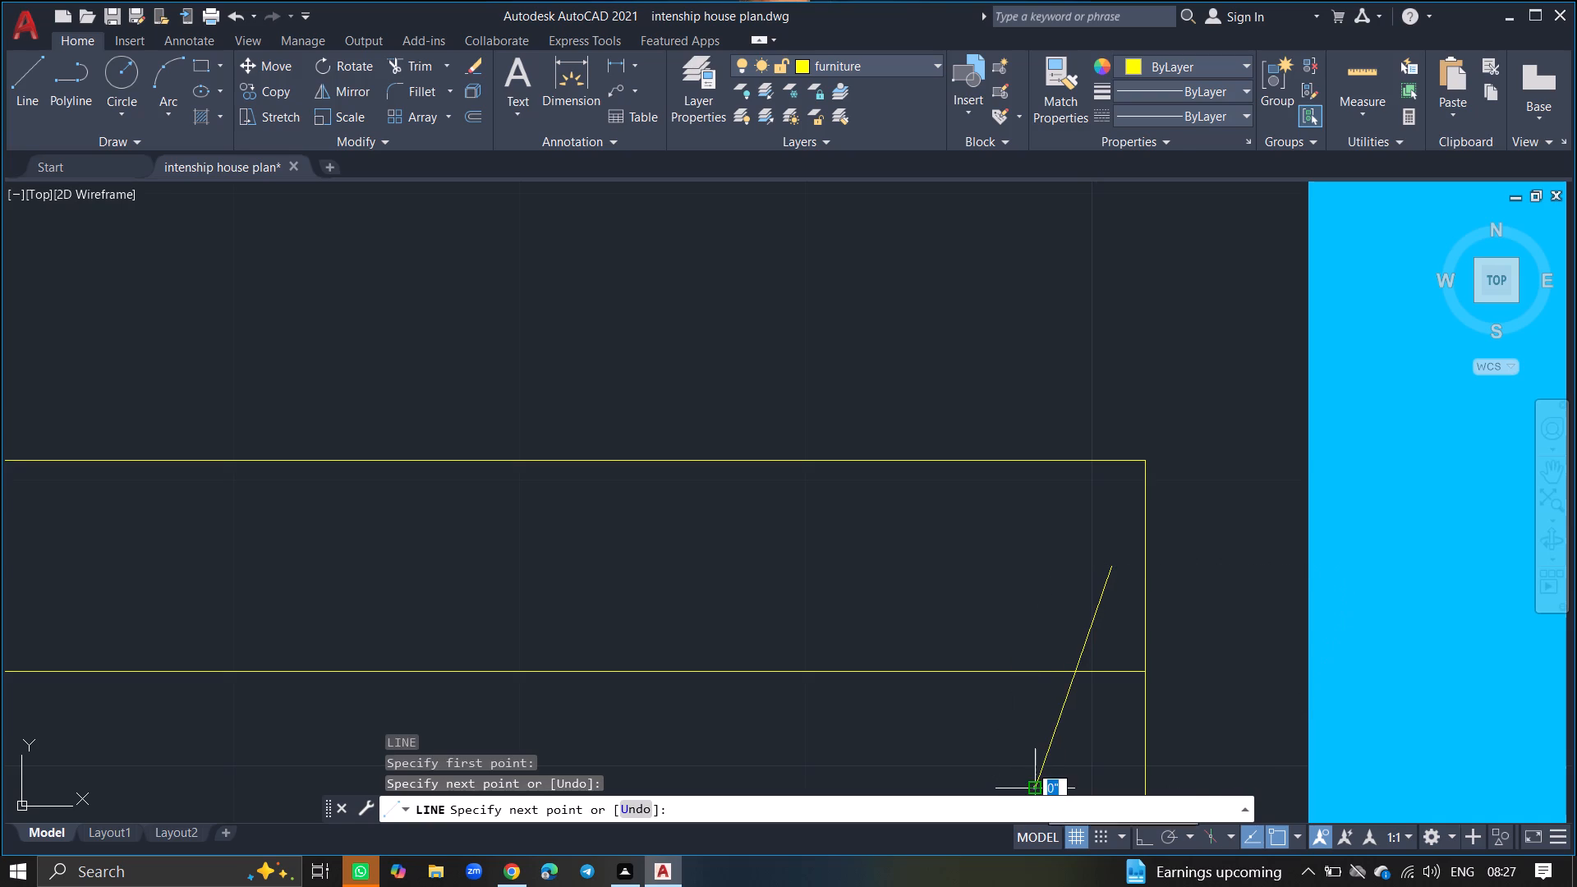
pyautogui.press('Return')
# Copy the slanted hanger line as a fitted array of 20 items along the wardrobe's centre line, ending near its left-hand end.
pyautogui.click(1035, 788)
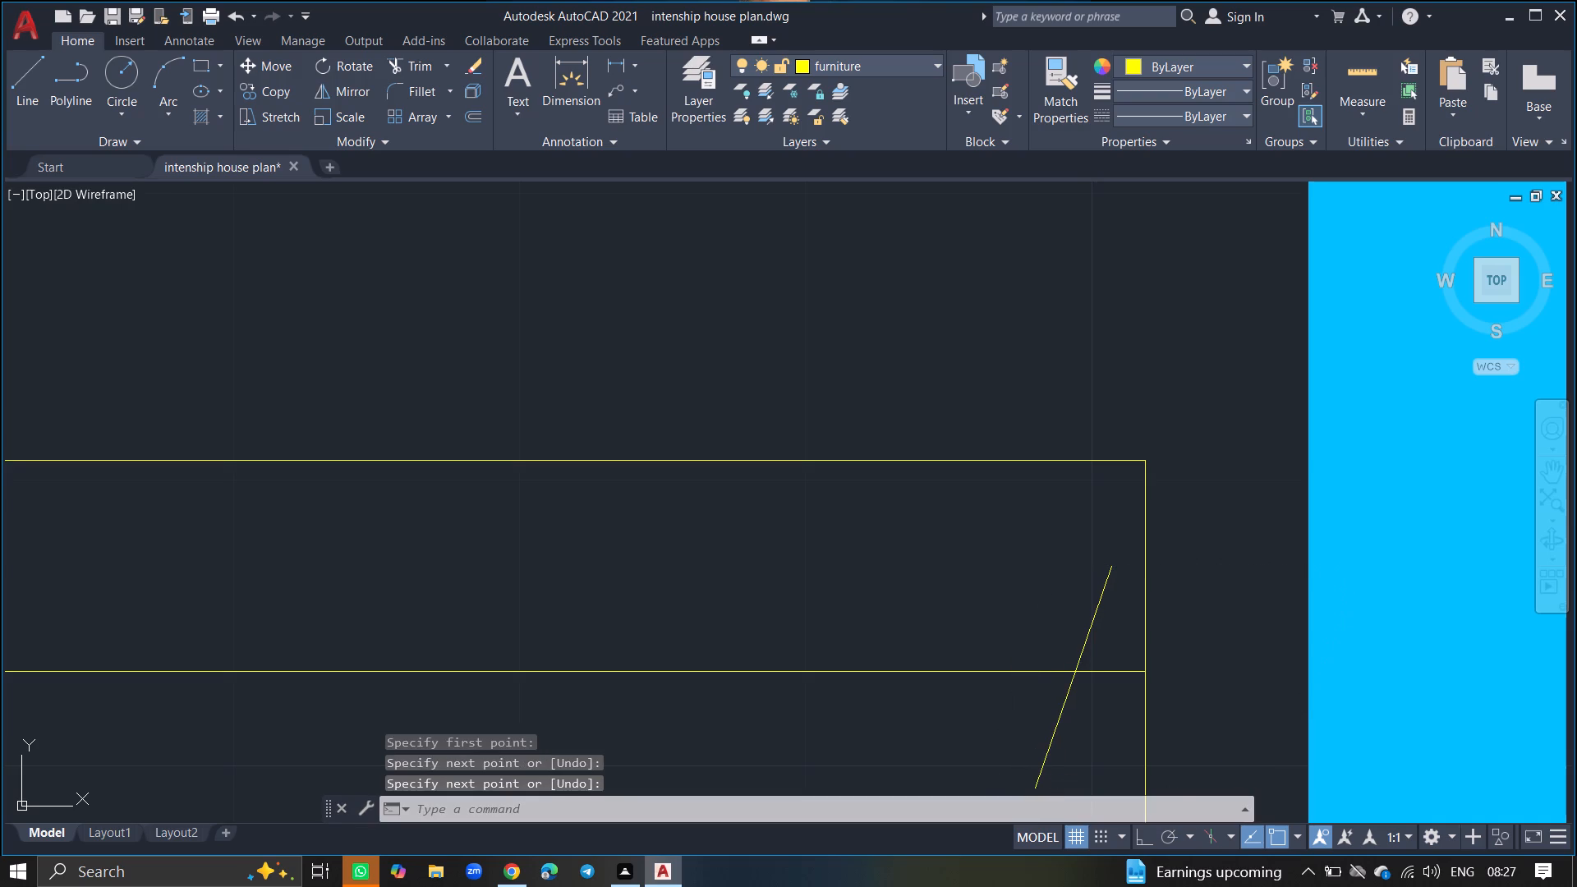
pyautogui.click(1035, 788)
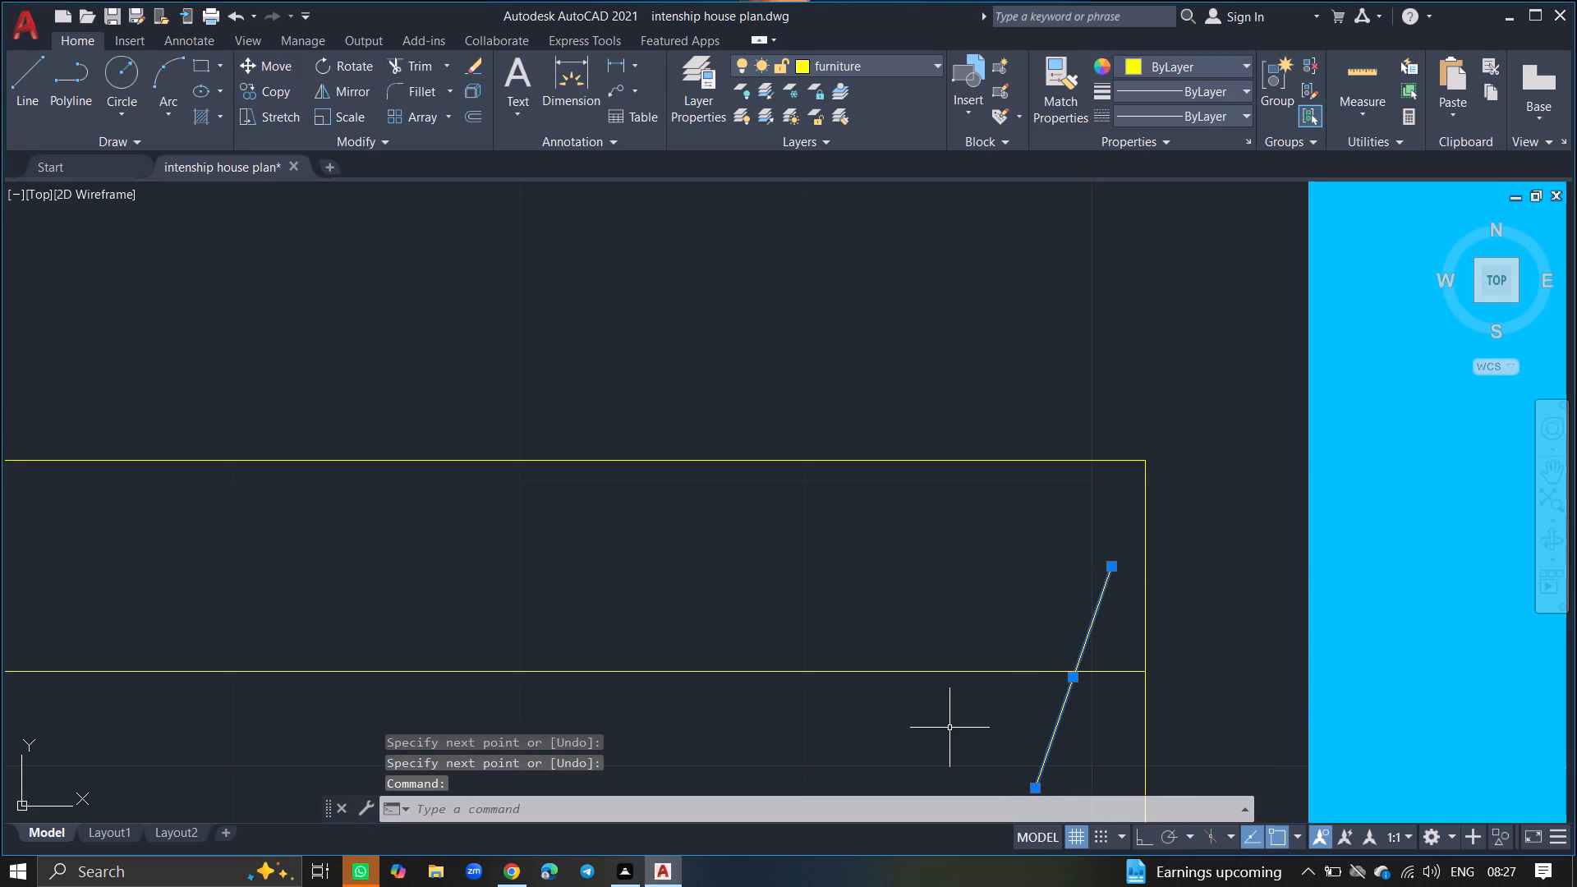
pyautogui.write('COPY')
pyautogui.press('Return')
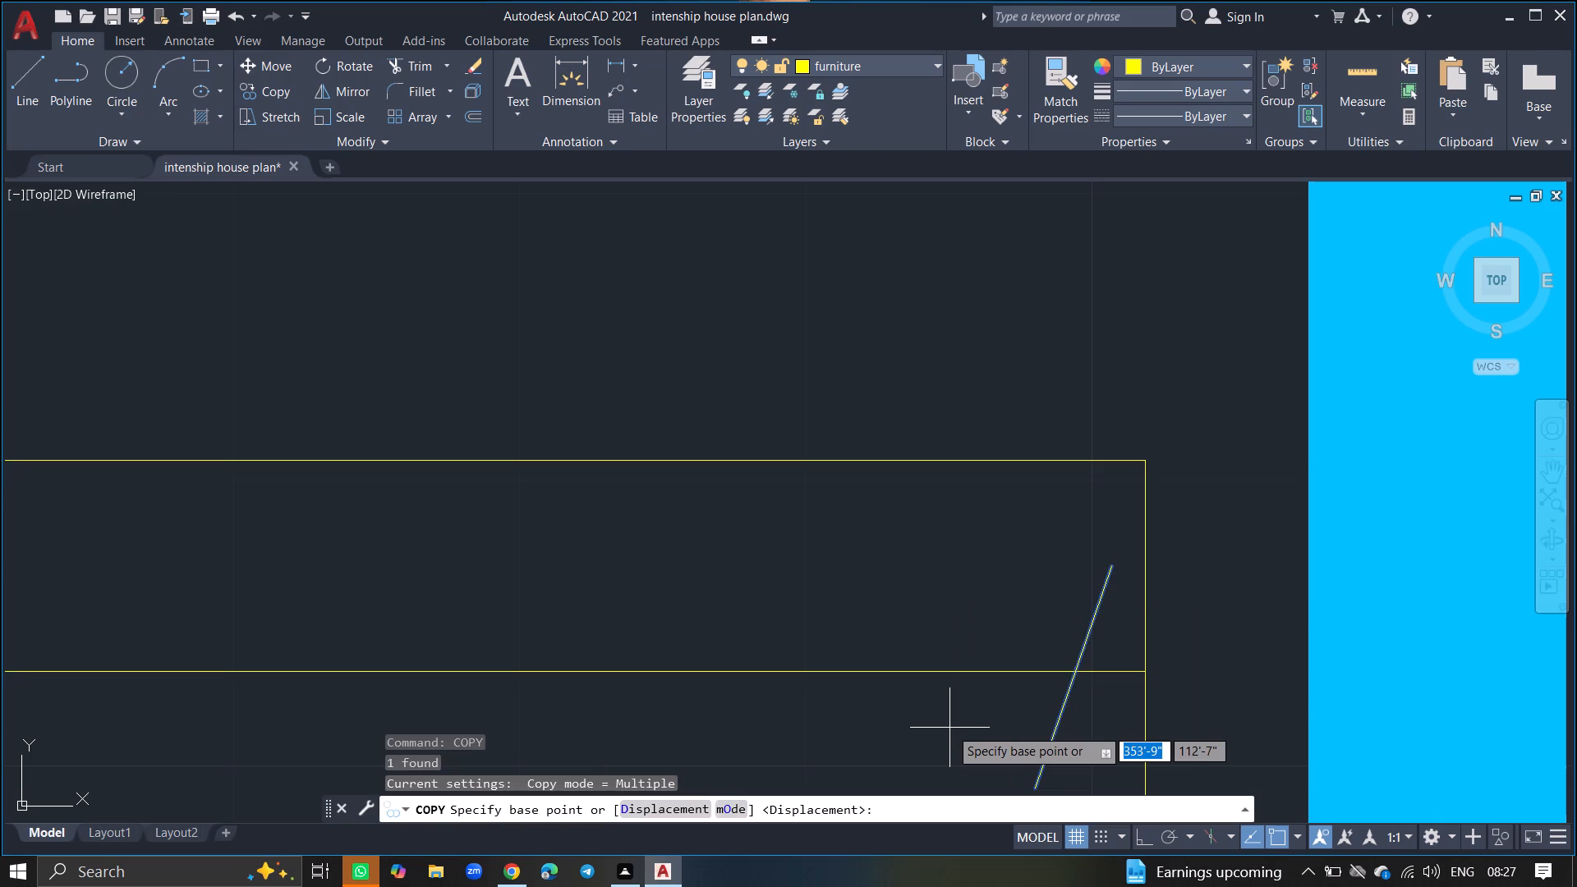
pyautogui.click(1069, 687)
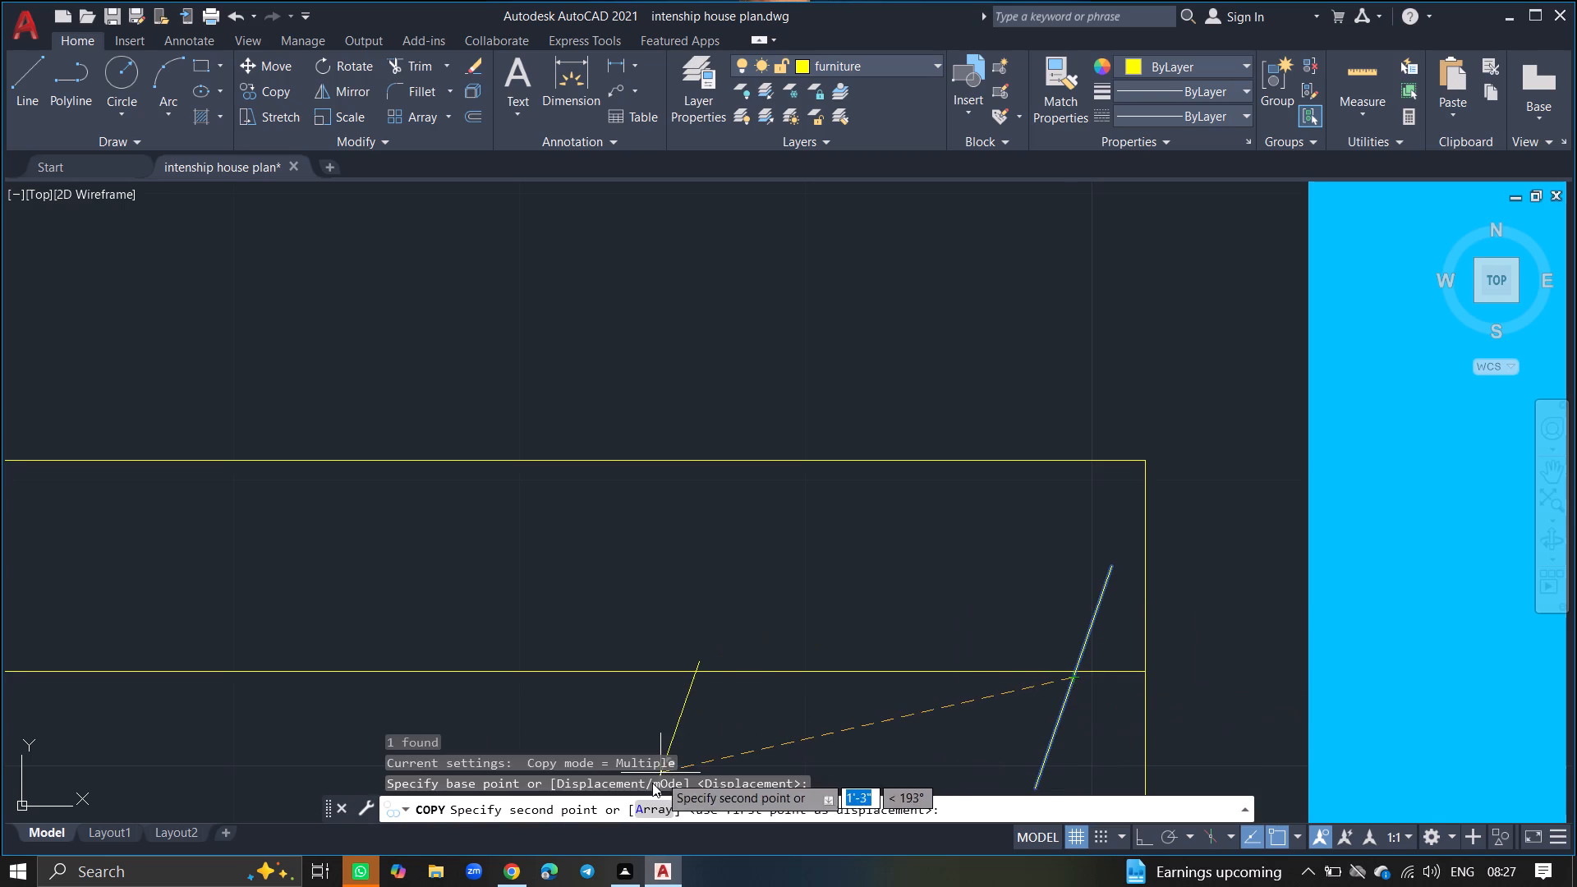
pyautogui.click(651, 801)
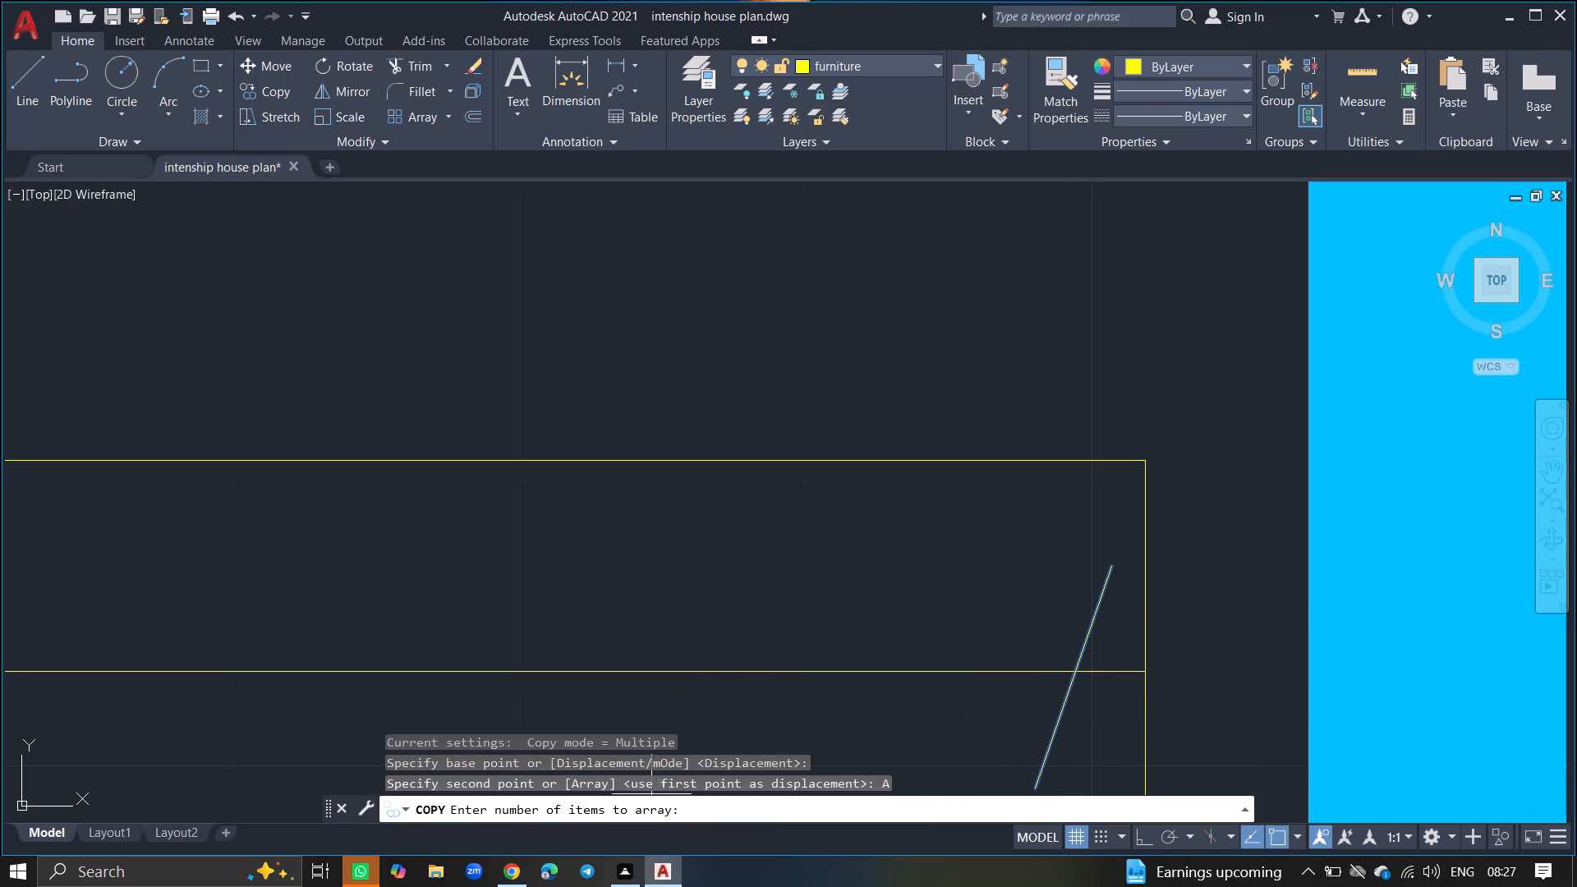
pyautogui.write('20')
pyautogui.press('Return')
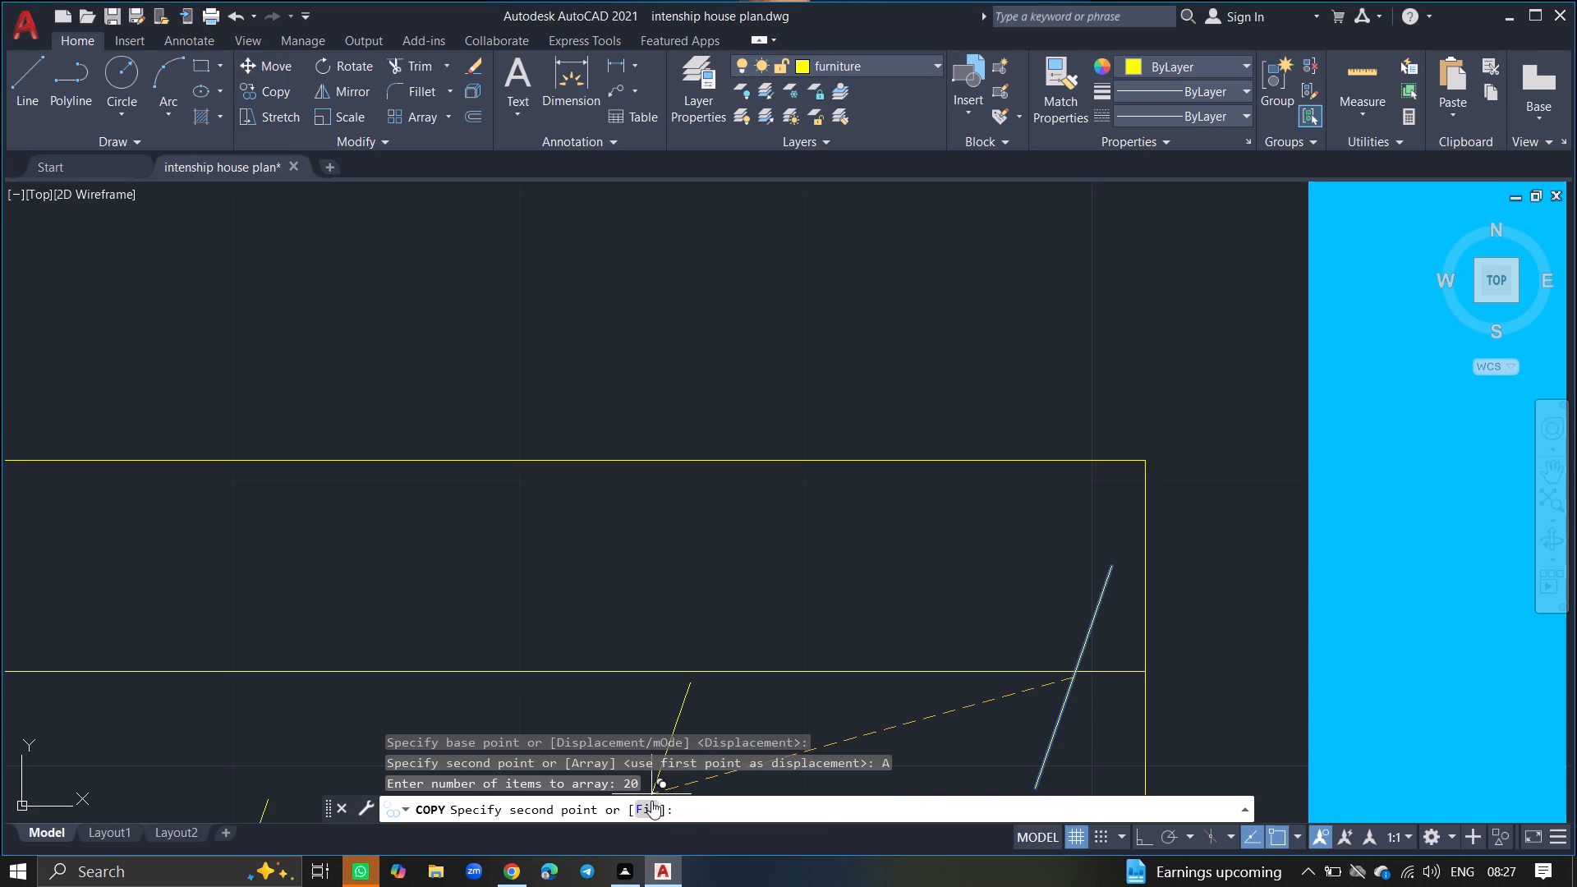
pyautogui.click(651, 801)
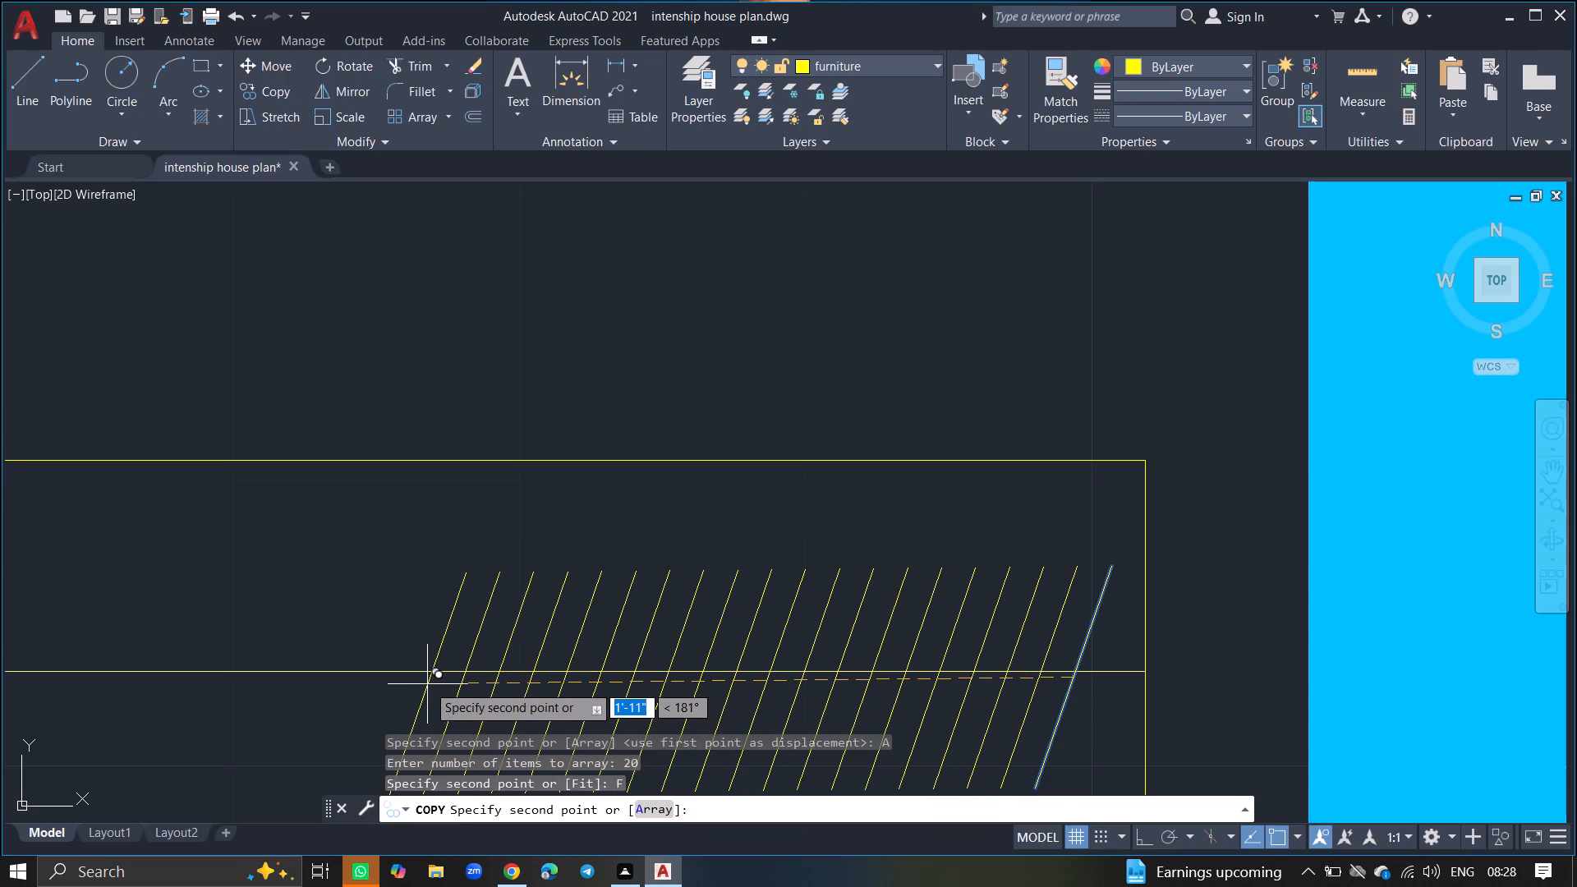
pyautogui.keyDown('ctrl'); pyautogui.scroll(-3, 427, 684); pyautogui.keyUp('ctrl')
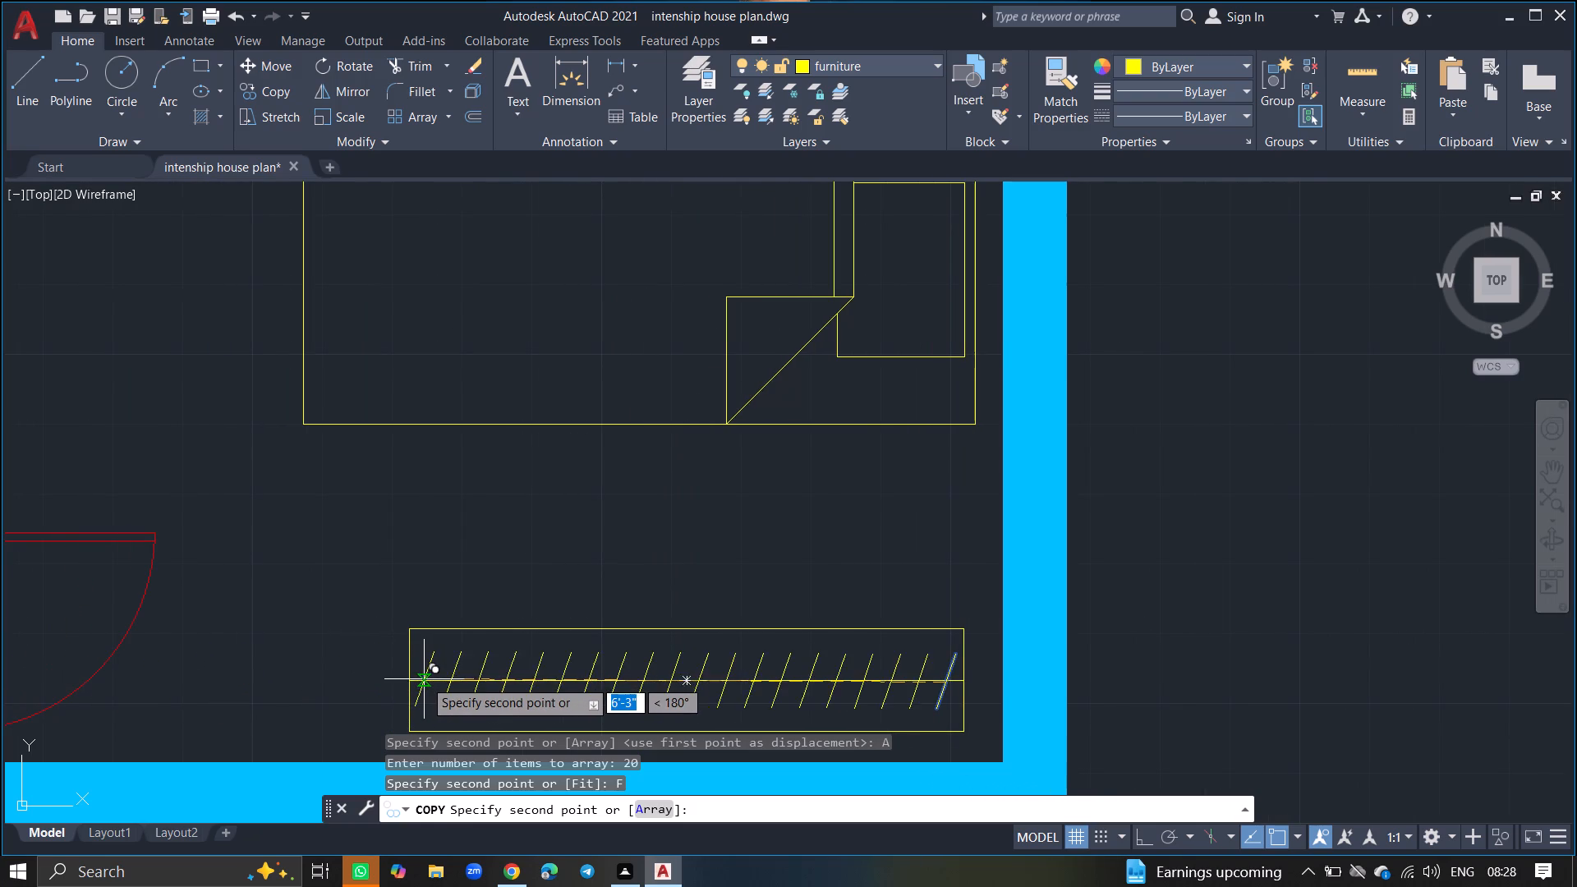
pyautogui.keyDown('ctrl'); pyautogui.scroll(4, 424, 679); pyautogui.keyUp('ctrl')
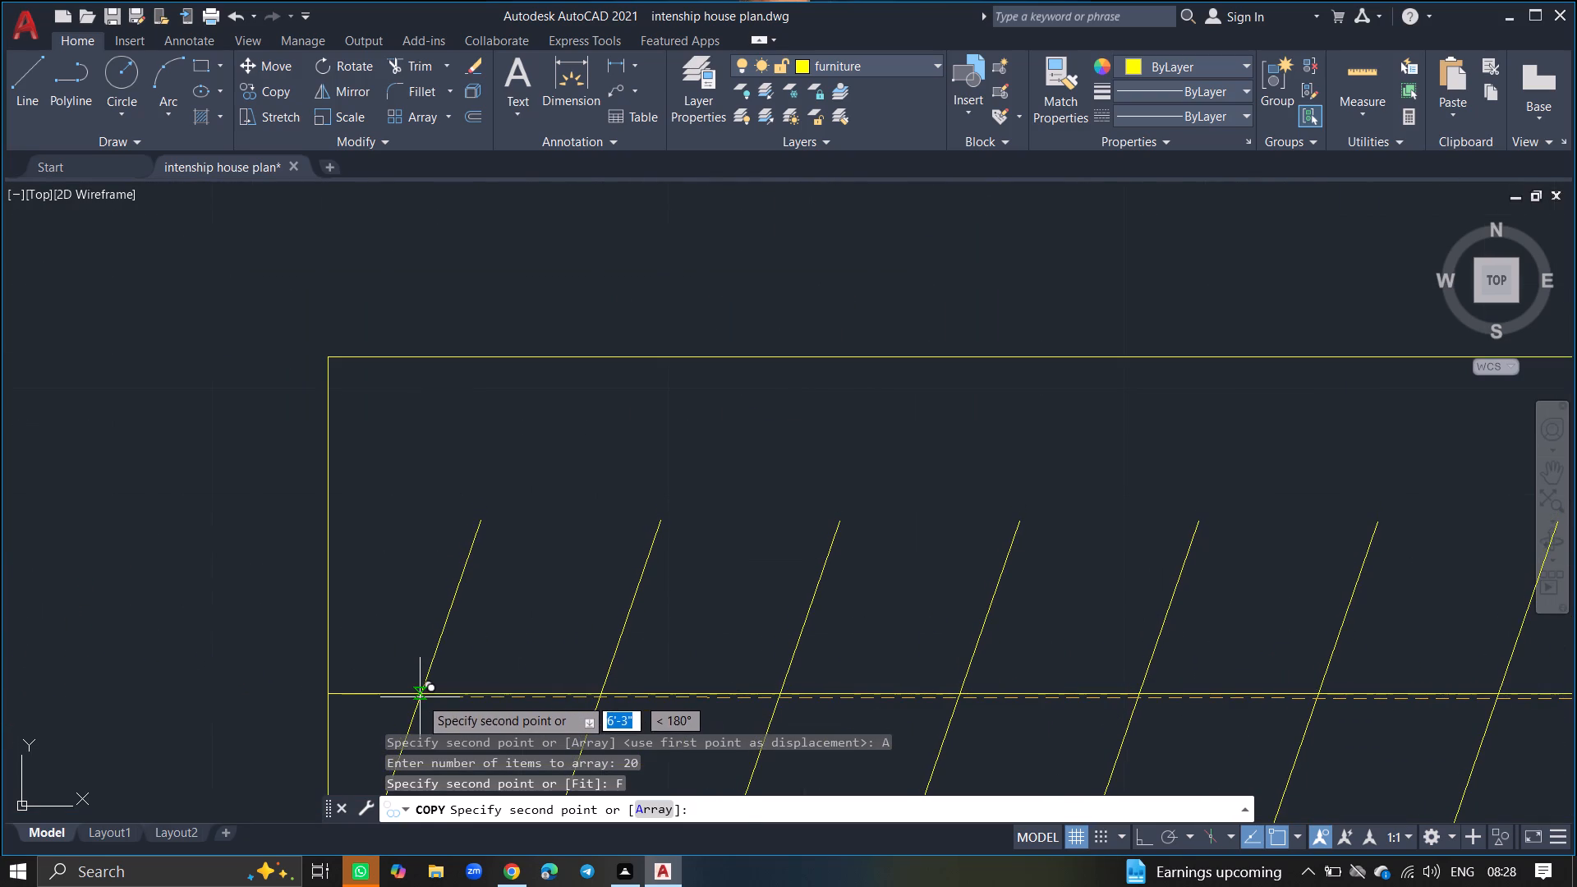
pyautogui.click(420, 697)
pyautogui.press('Return')
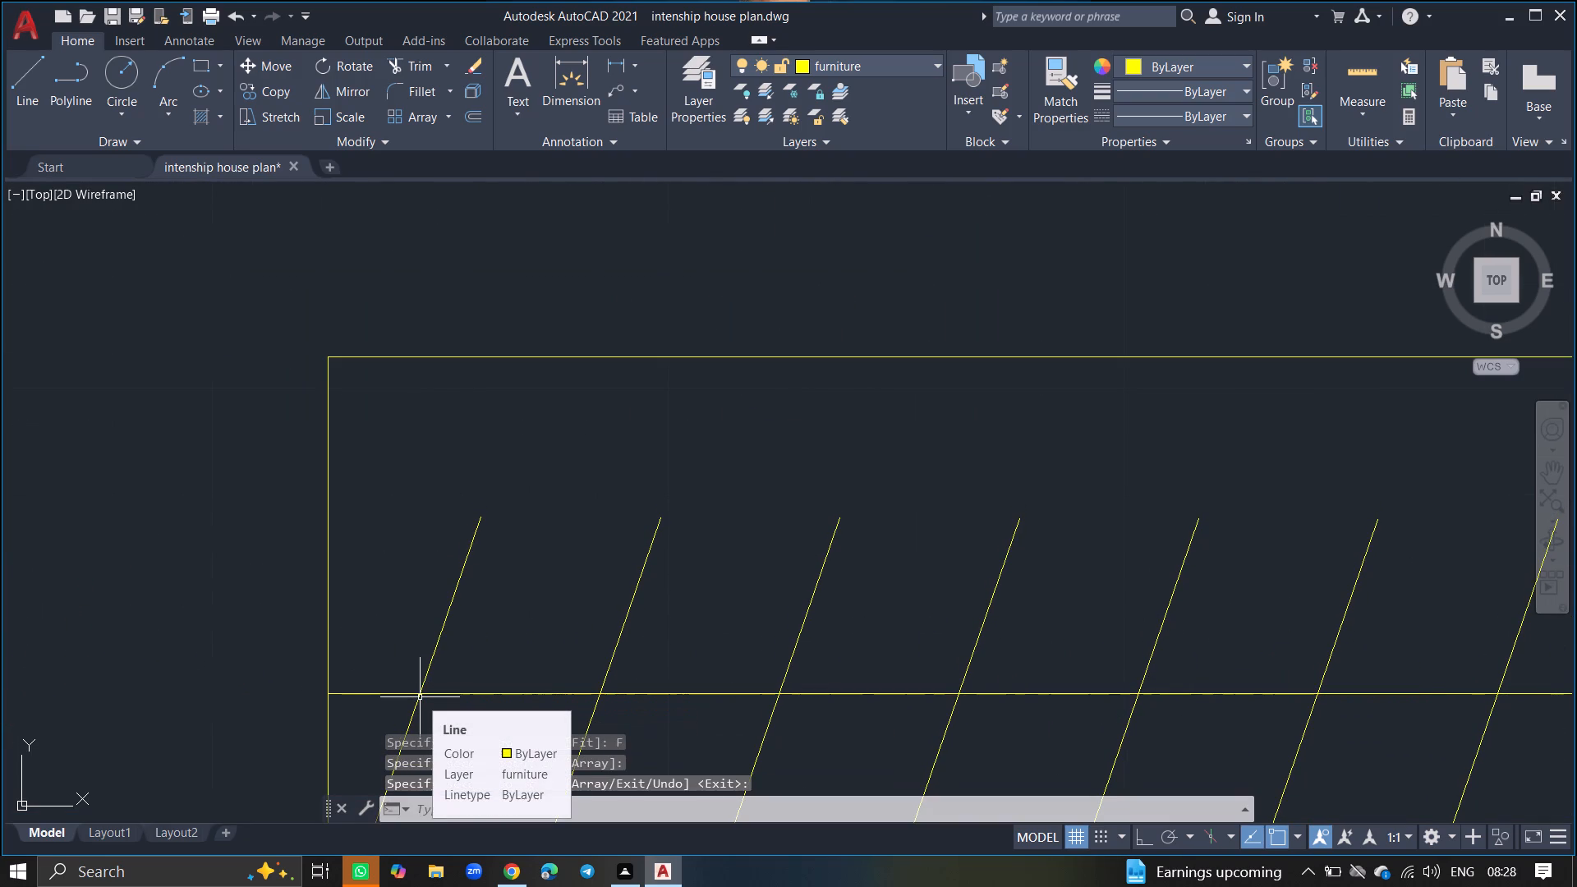
# Draw a bedside table rectangle about 1'-7" wide and a little over 1'-2" deep between the bed's upper edge and the top outer wall.
pyautogui.keyDown('ctrl'); pyautogui.scroll(-5, 420, 697); pyautogui.keyUp('ctrl')
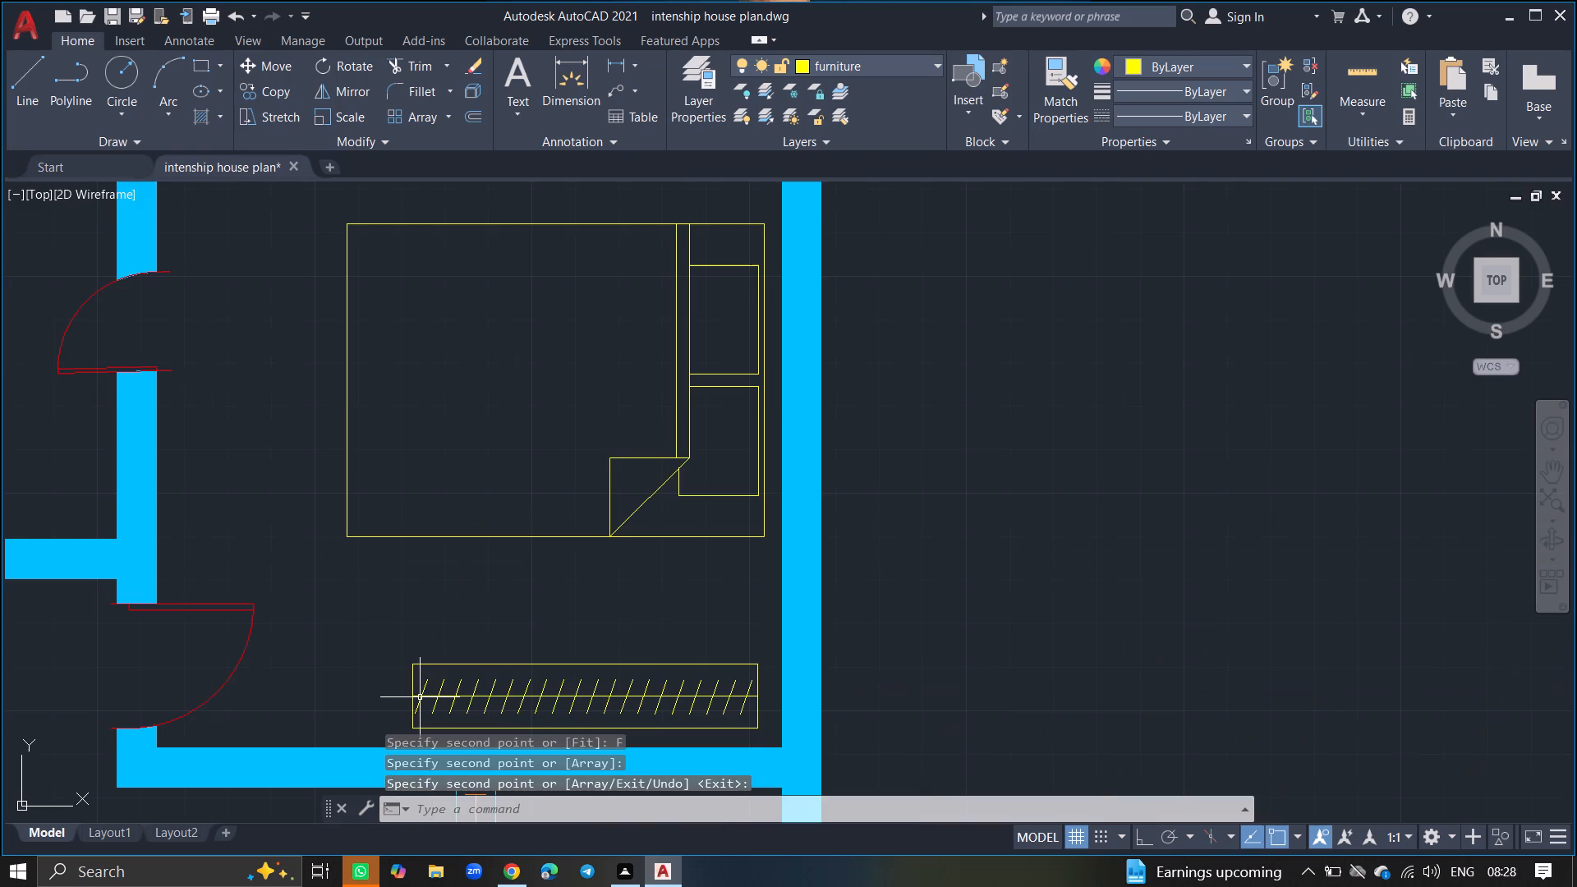
pyautogui.keyDown('ctrl'); pyautogui.scroll(-3, 431, 604); pyautogui.keyUp('ctrl')
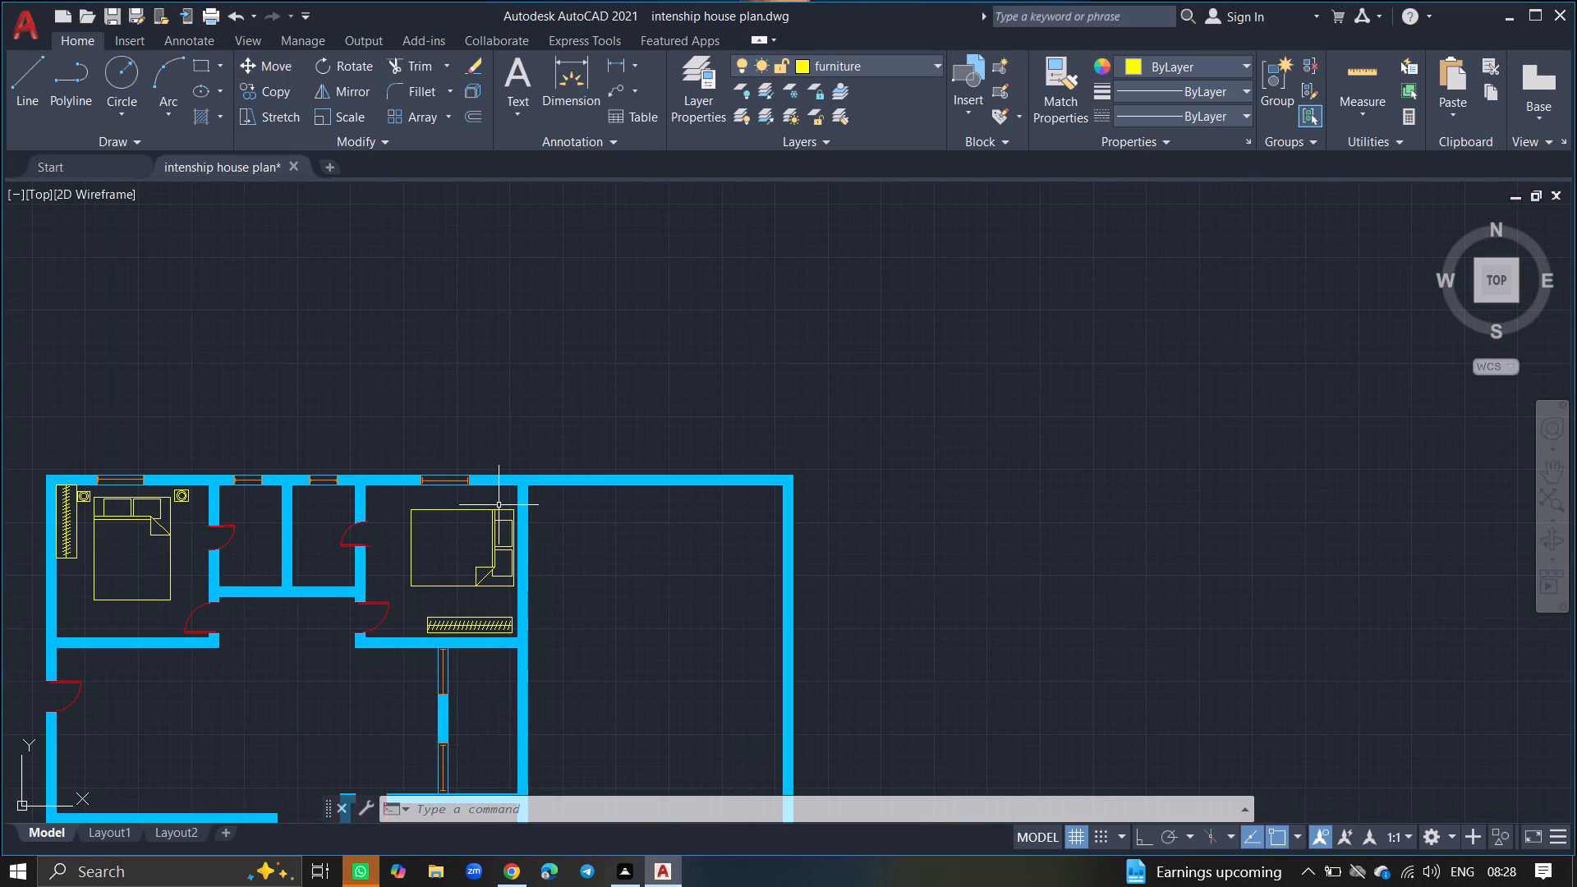
pyautogui.keyDown('ctrl'); pyautogui.scroll(3, 499, 505); pyautogui.keyUp('ctrl')
pyautogui.write('REC')
pyautogui.press('Return')
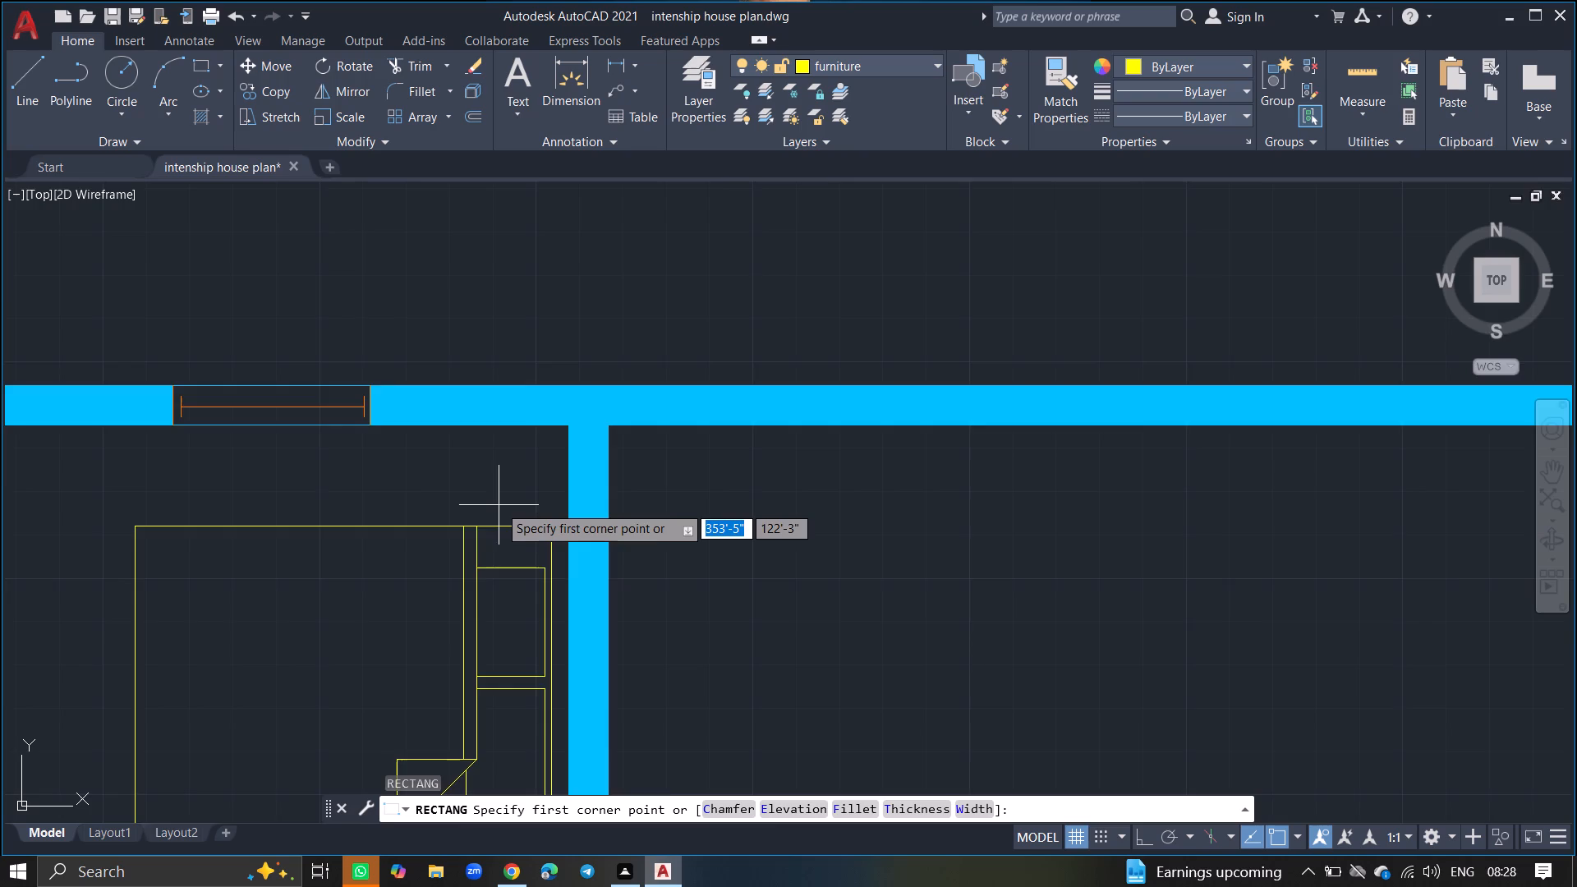
pyautogui.keyDown('ctrl'); pyautogui.scroll(3, 499, 505); pyautogui.keyUp('ctrl')
pyautogui.click(694, 553)
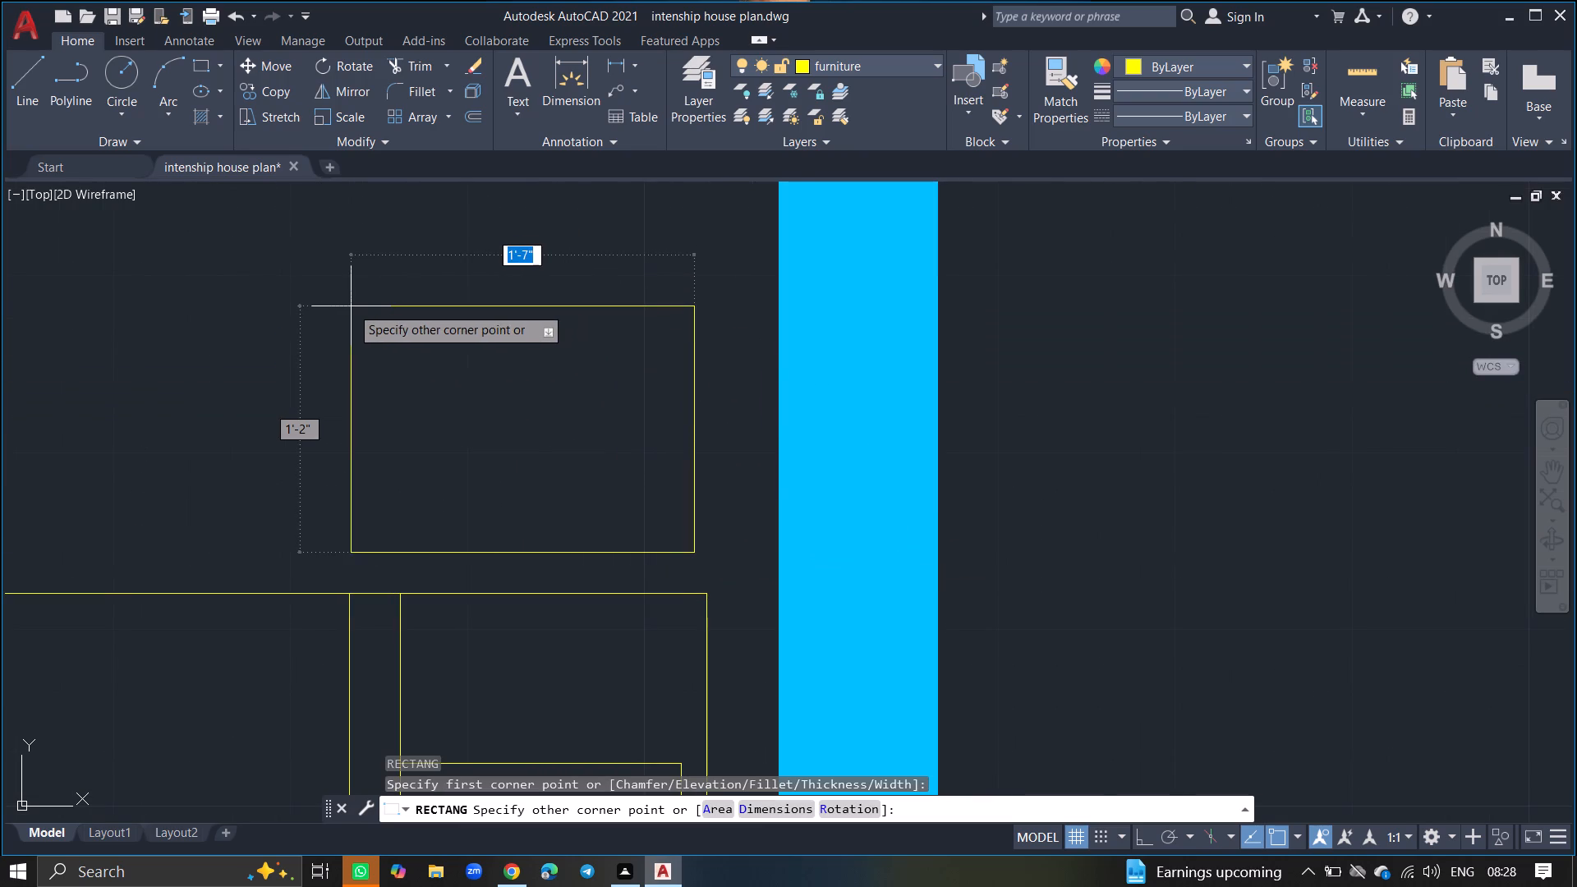
pyautogui.click(362, 273)
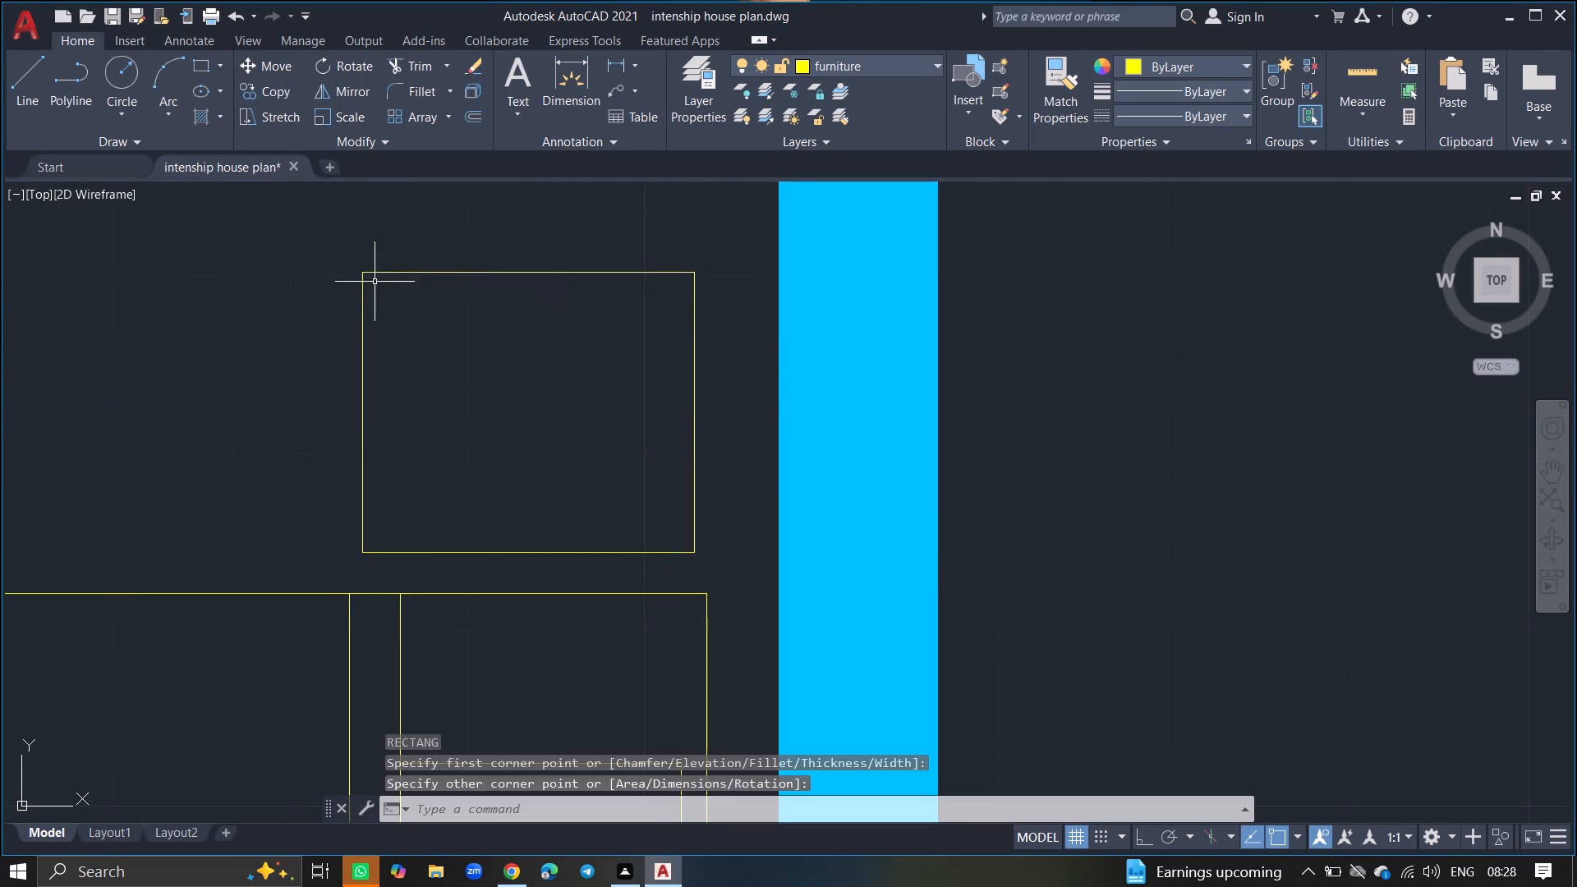
# Draw two concentric circles centred in the upper bedside table, the outer about 7" in radius and the inner a little over half that.
pyautogui.press('c')
pyautogui.write('IRCLE')
pyautogui.press('Return')
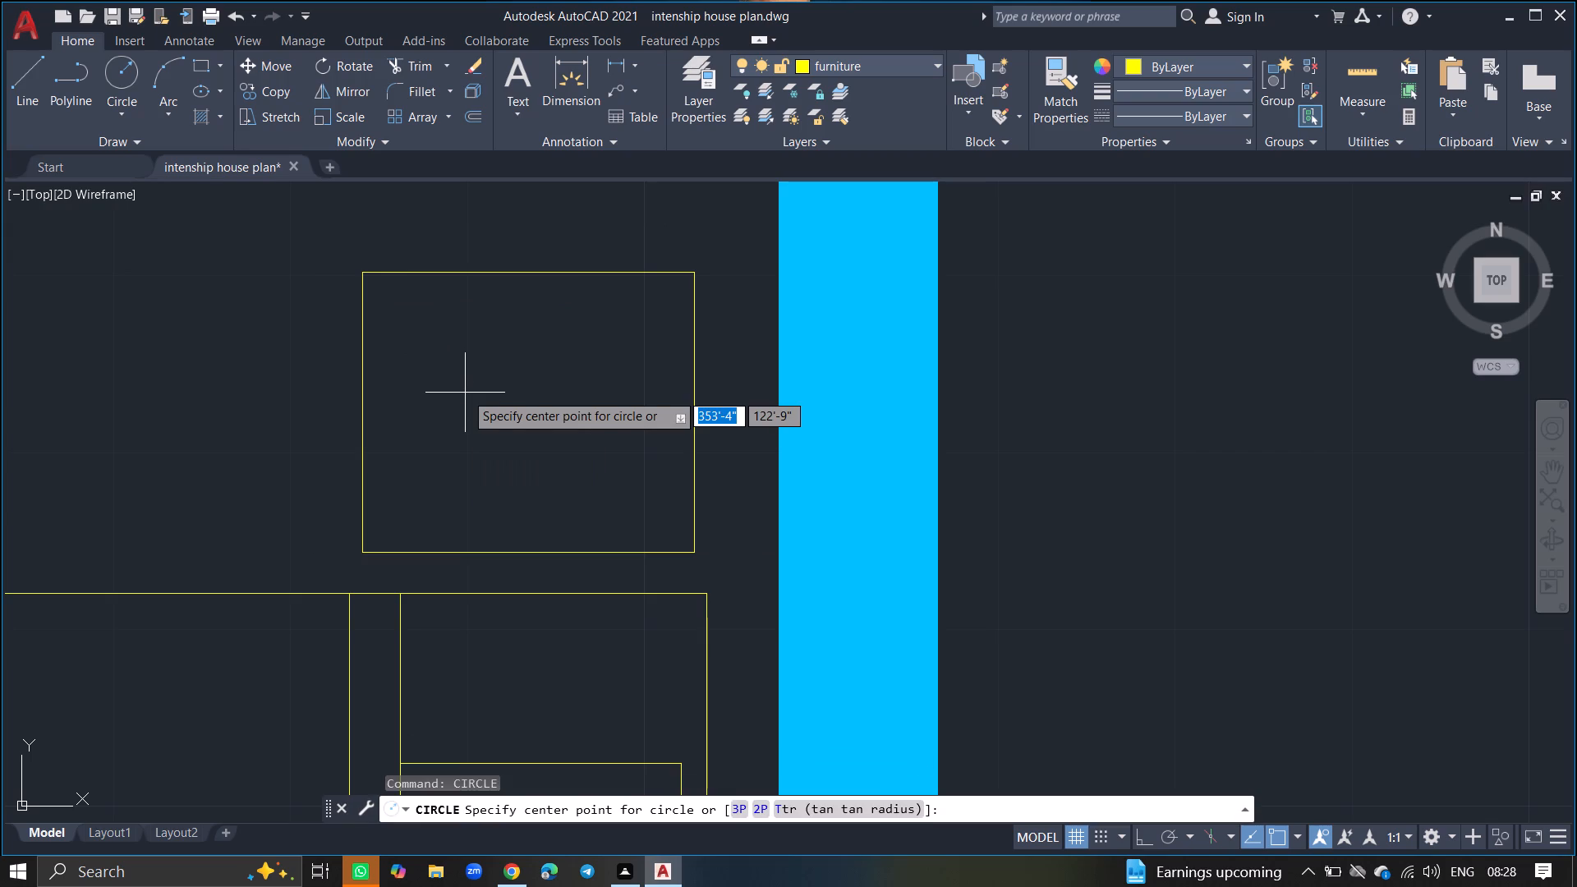
pyautogui.click(530, 418)
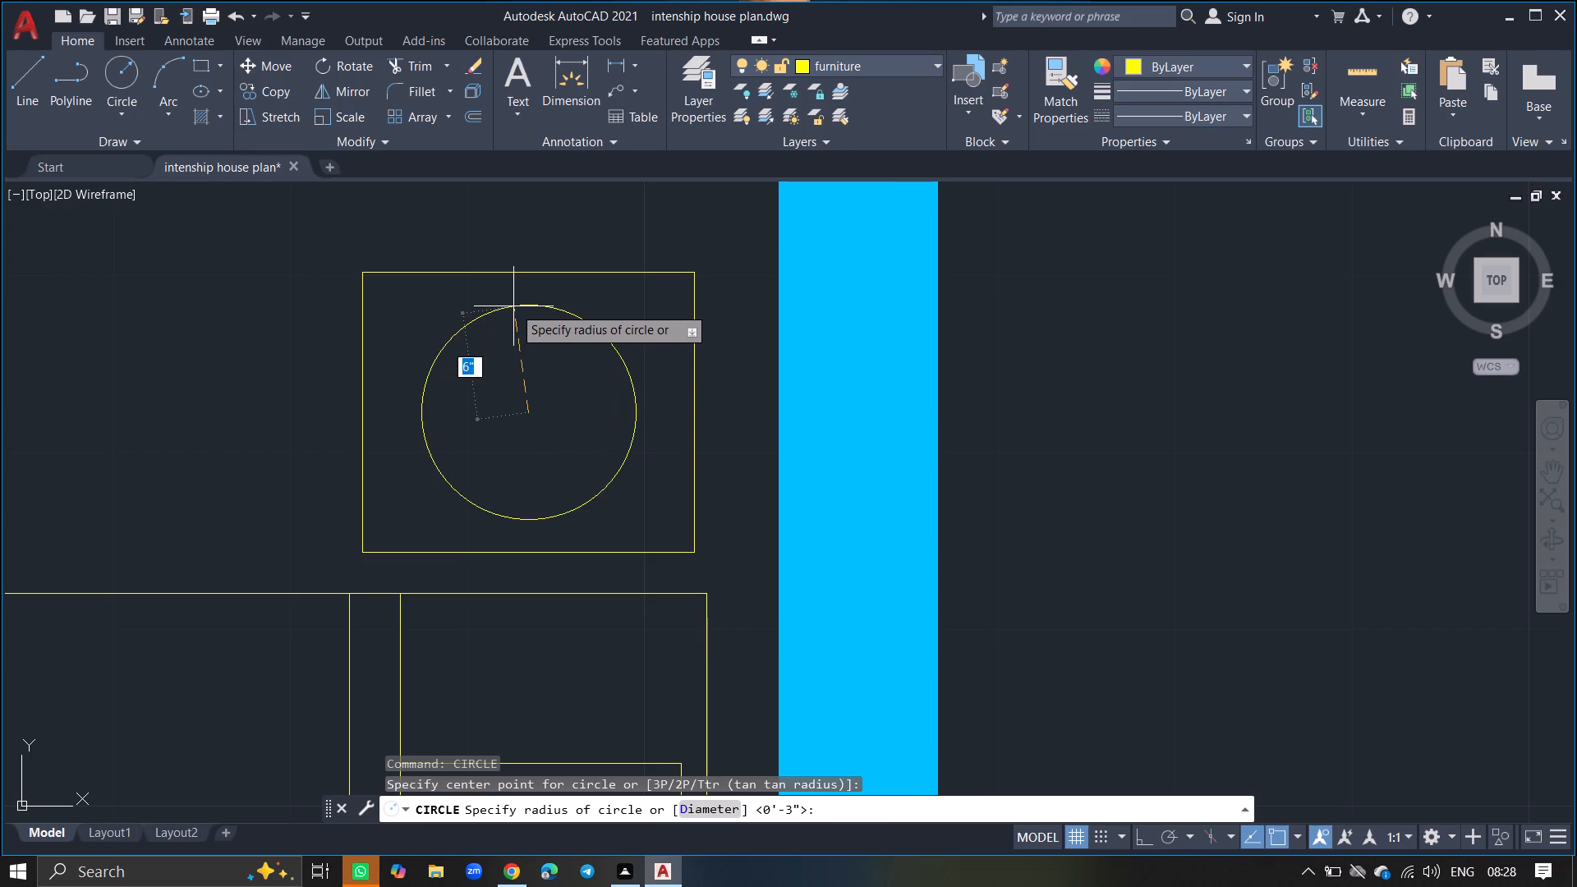
pyautogui.click(513, 290)
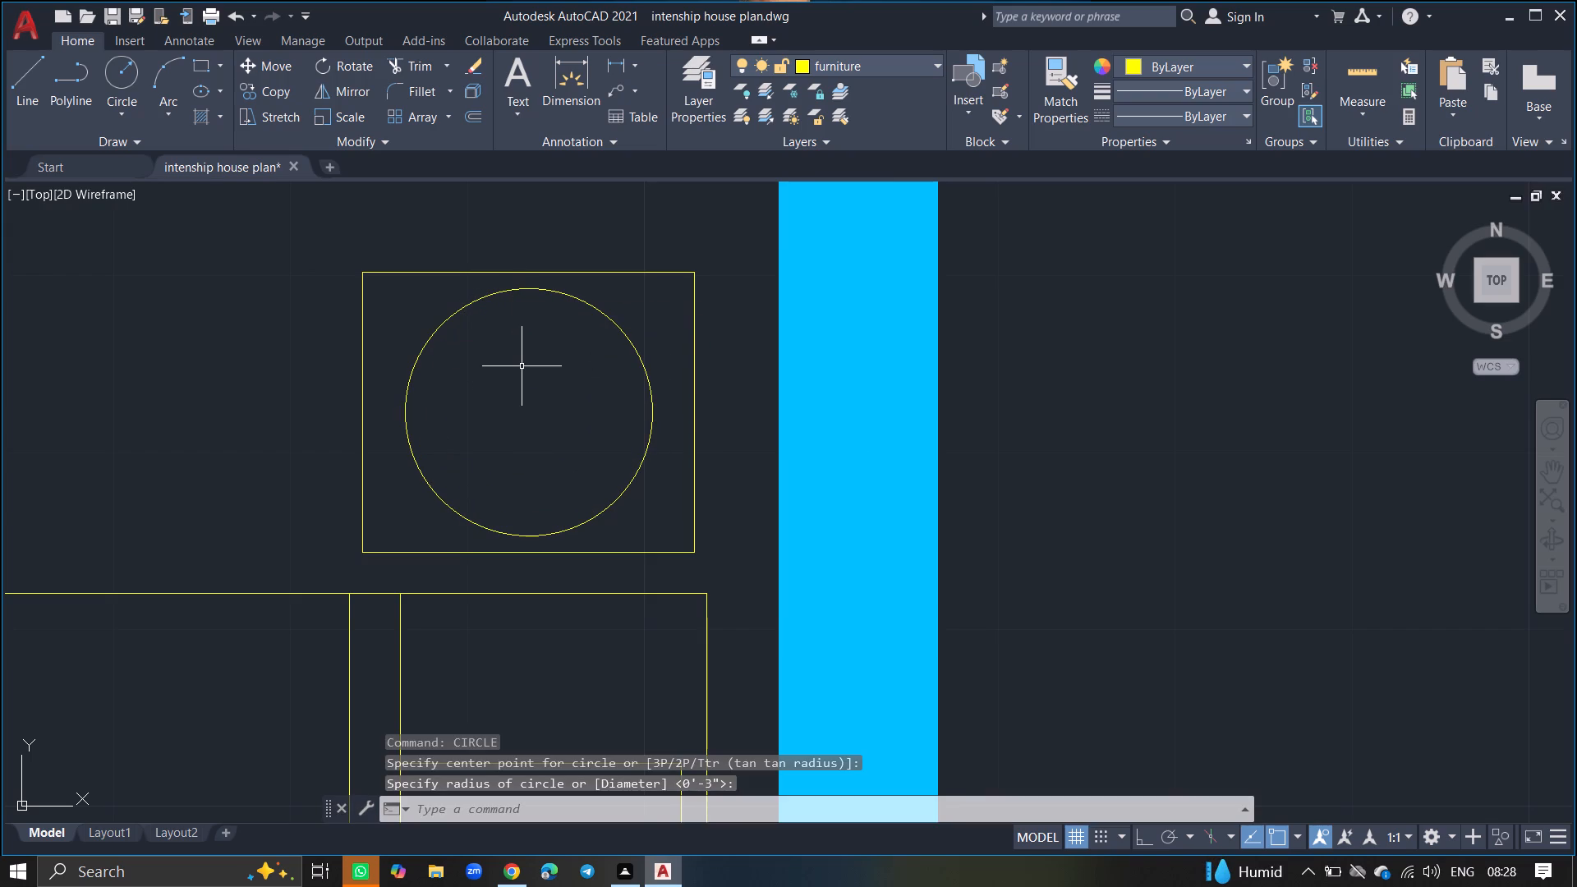
pyautogui.press('c')
pyautogui.press('Return')
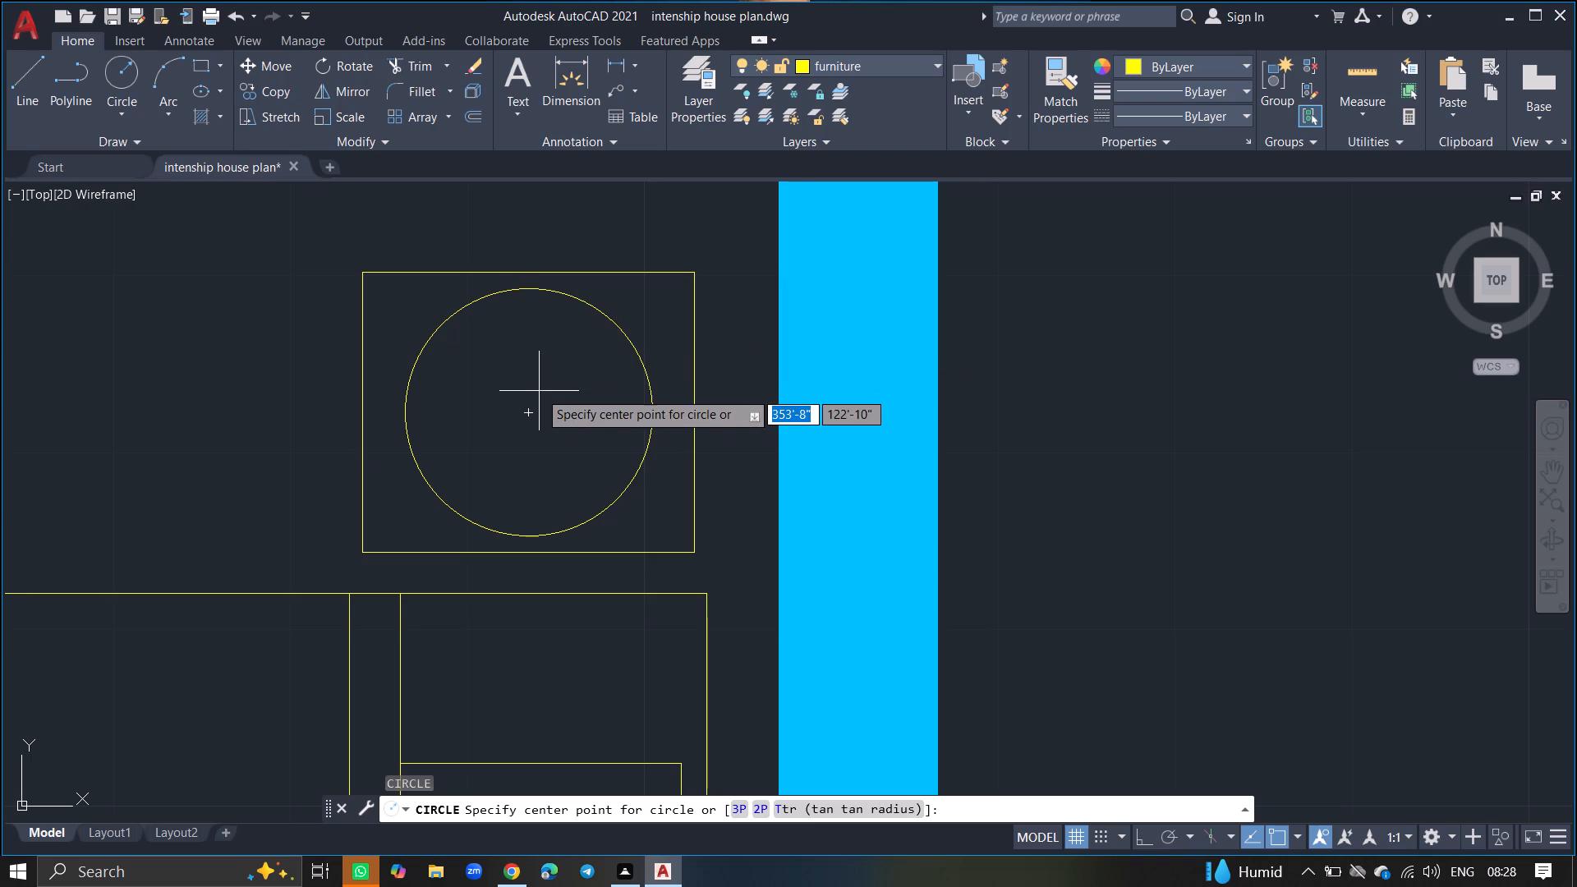
pyautogui.click(525, 414)
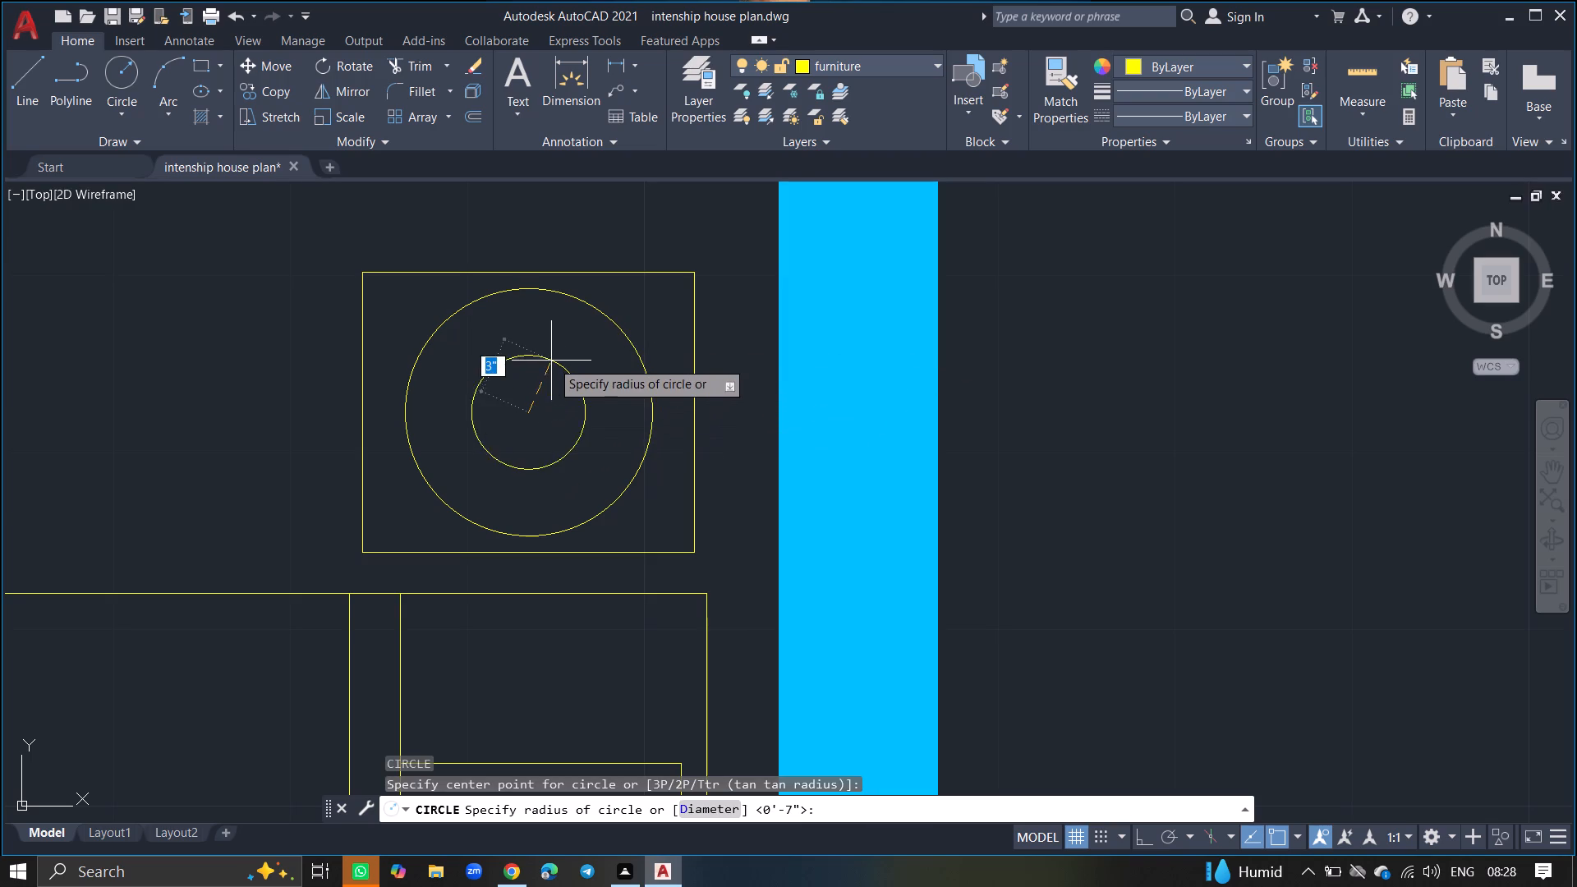
pyautogui.click(563, 344)
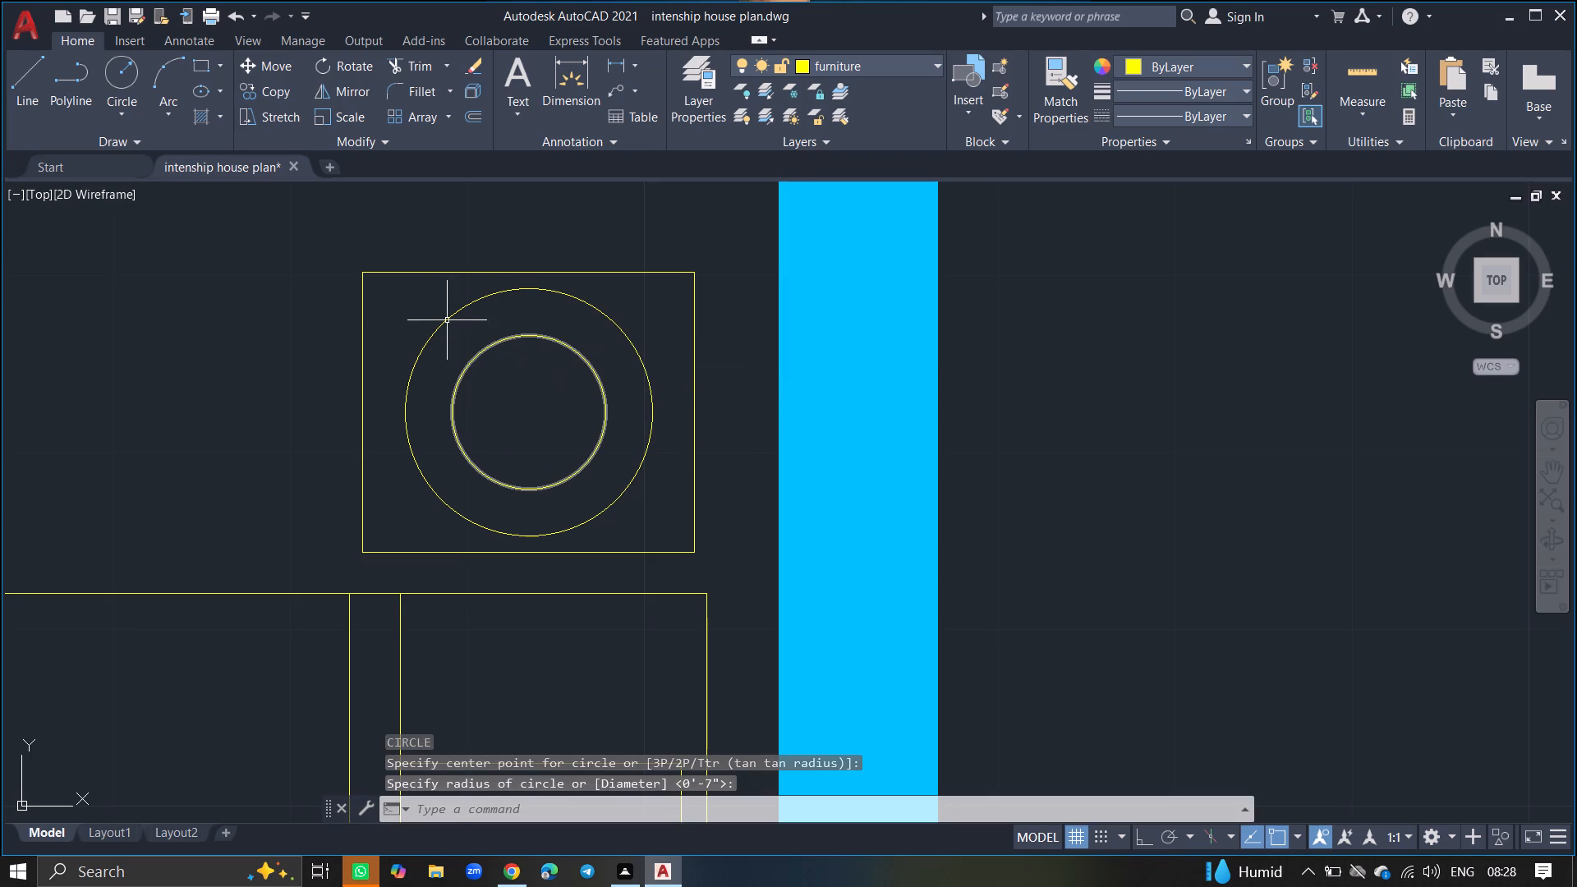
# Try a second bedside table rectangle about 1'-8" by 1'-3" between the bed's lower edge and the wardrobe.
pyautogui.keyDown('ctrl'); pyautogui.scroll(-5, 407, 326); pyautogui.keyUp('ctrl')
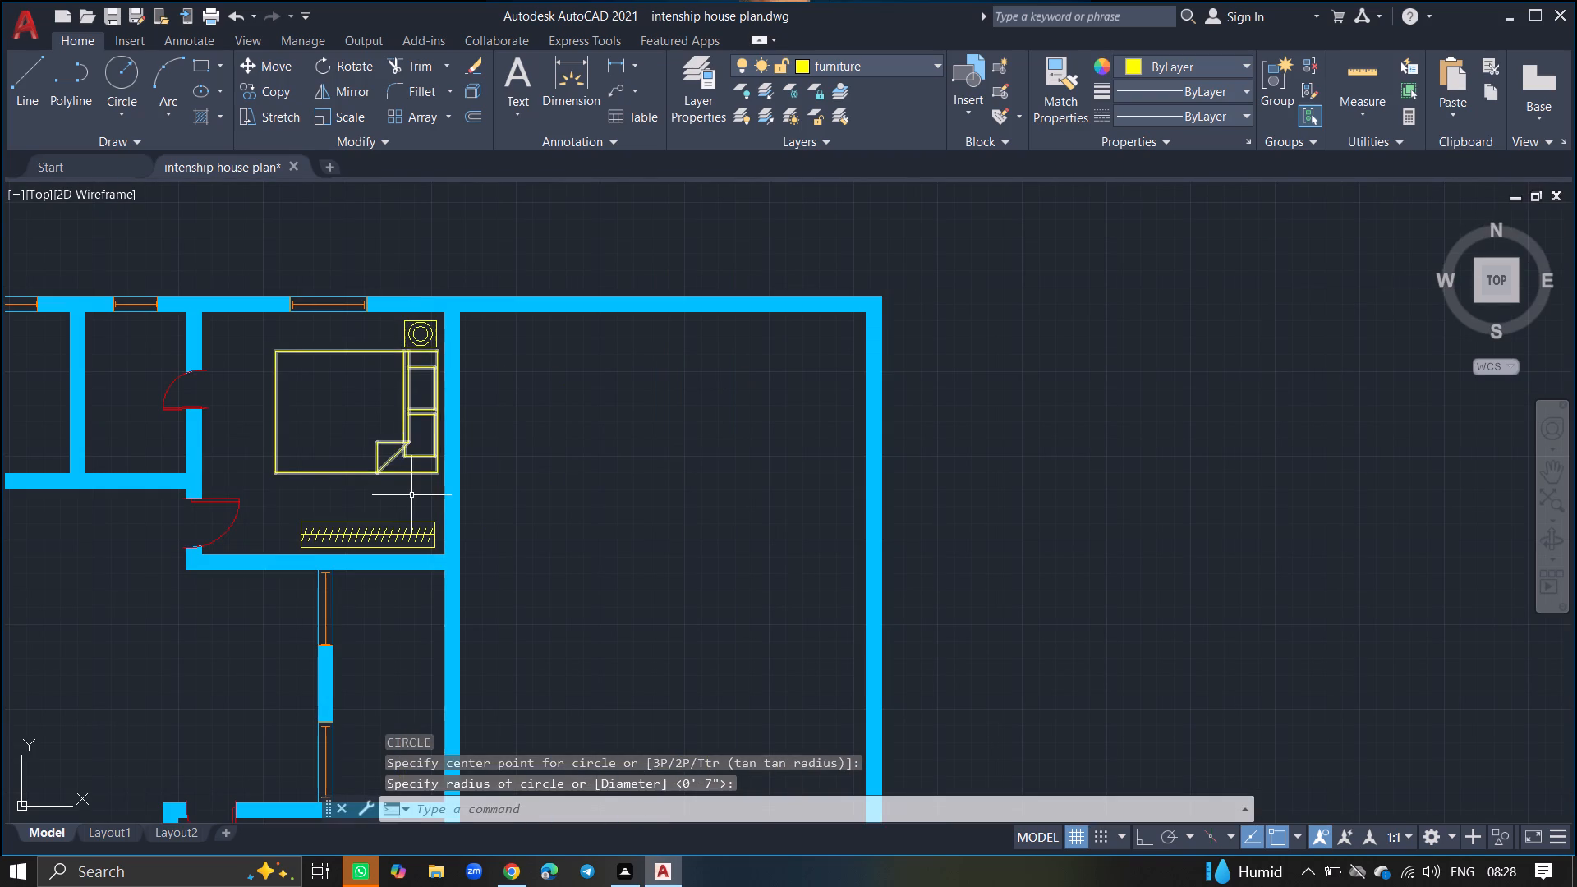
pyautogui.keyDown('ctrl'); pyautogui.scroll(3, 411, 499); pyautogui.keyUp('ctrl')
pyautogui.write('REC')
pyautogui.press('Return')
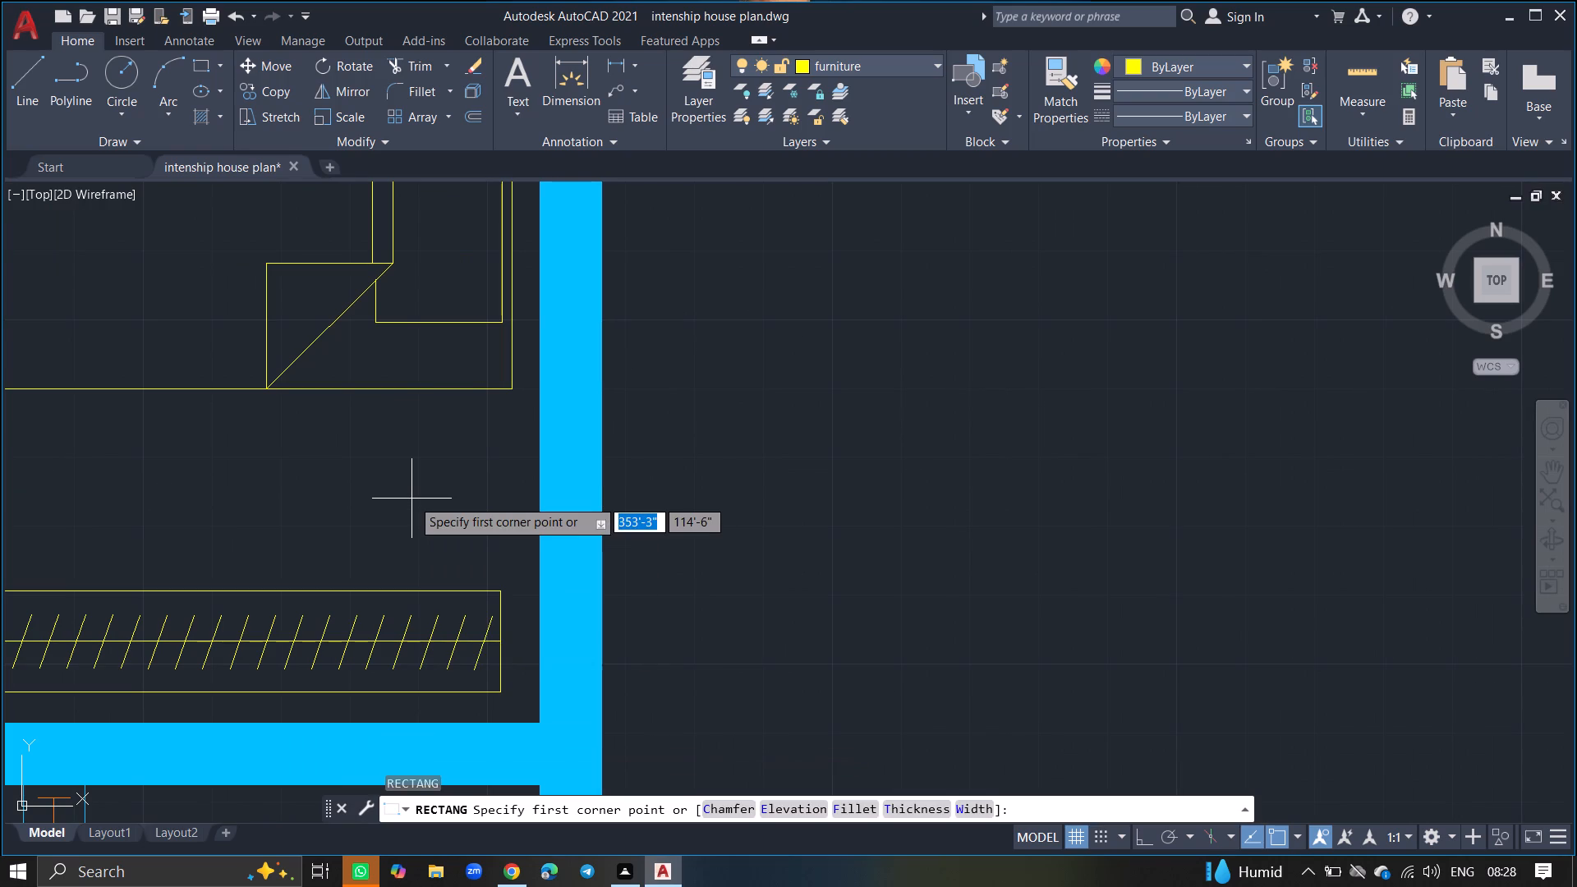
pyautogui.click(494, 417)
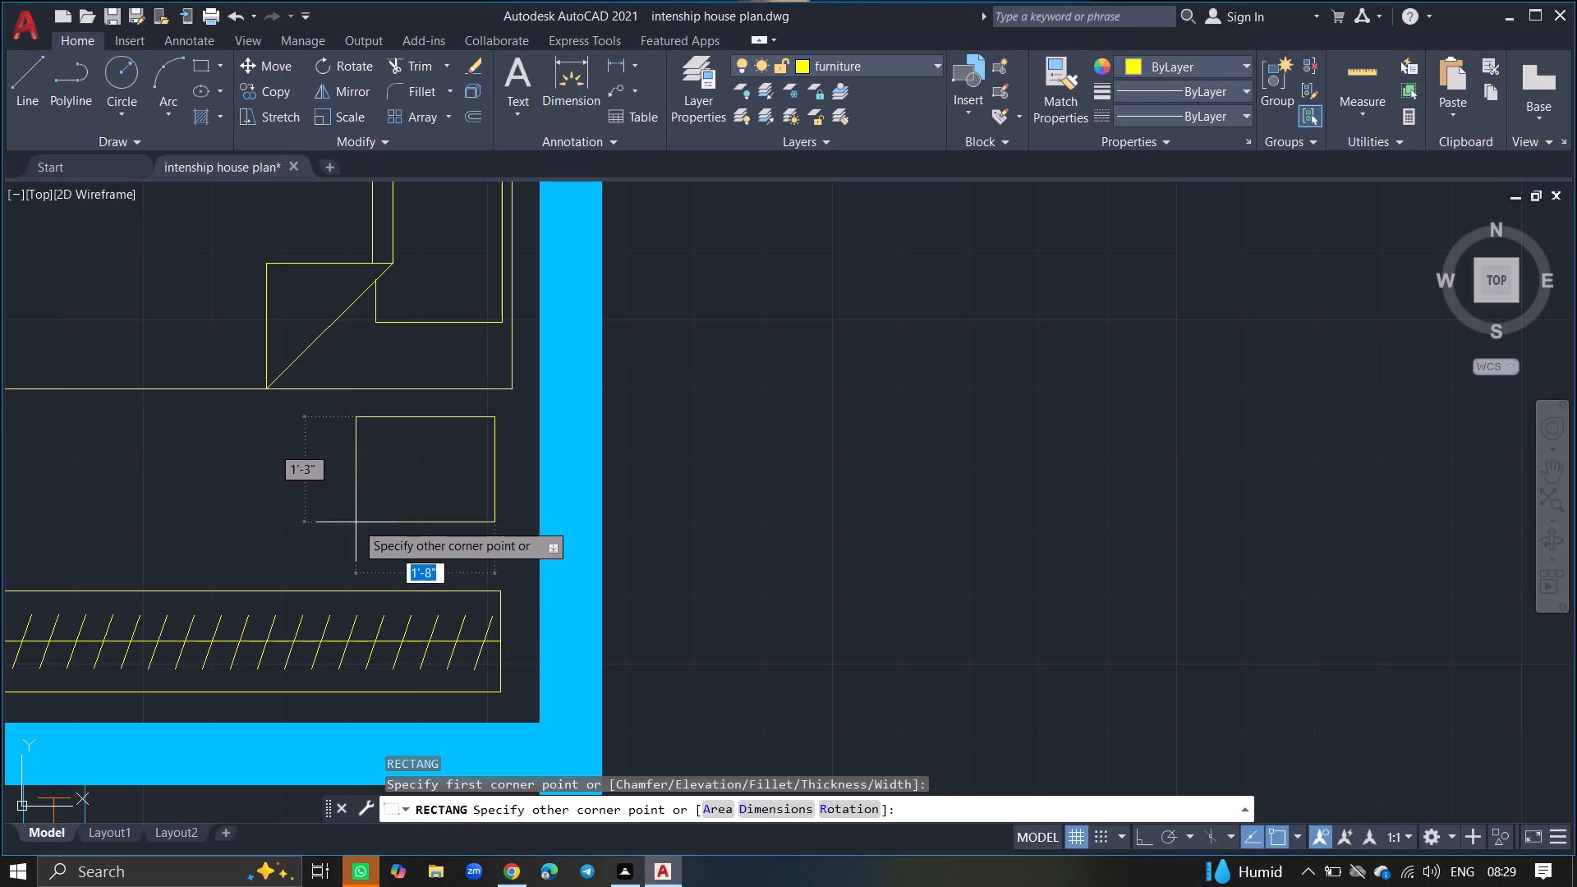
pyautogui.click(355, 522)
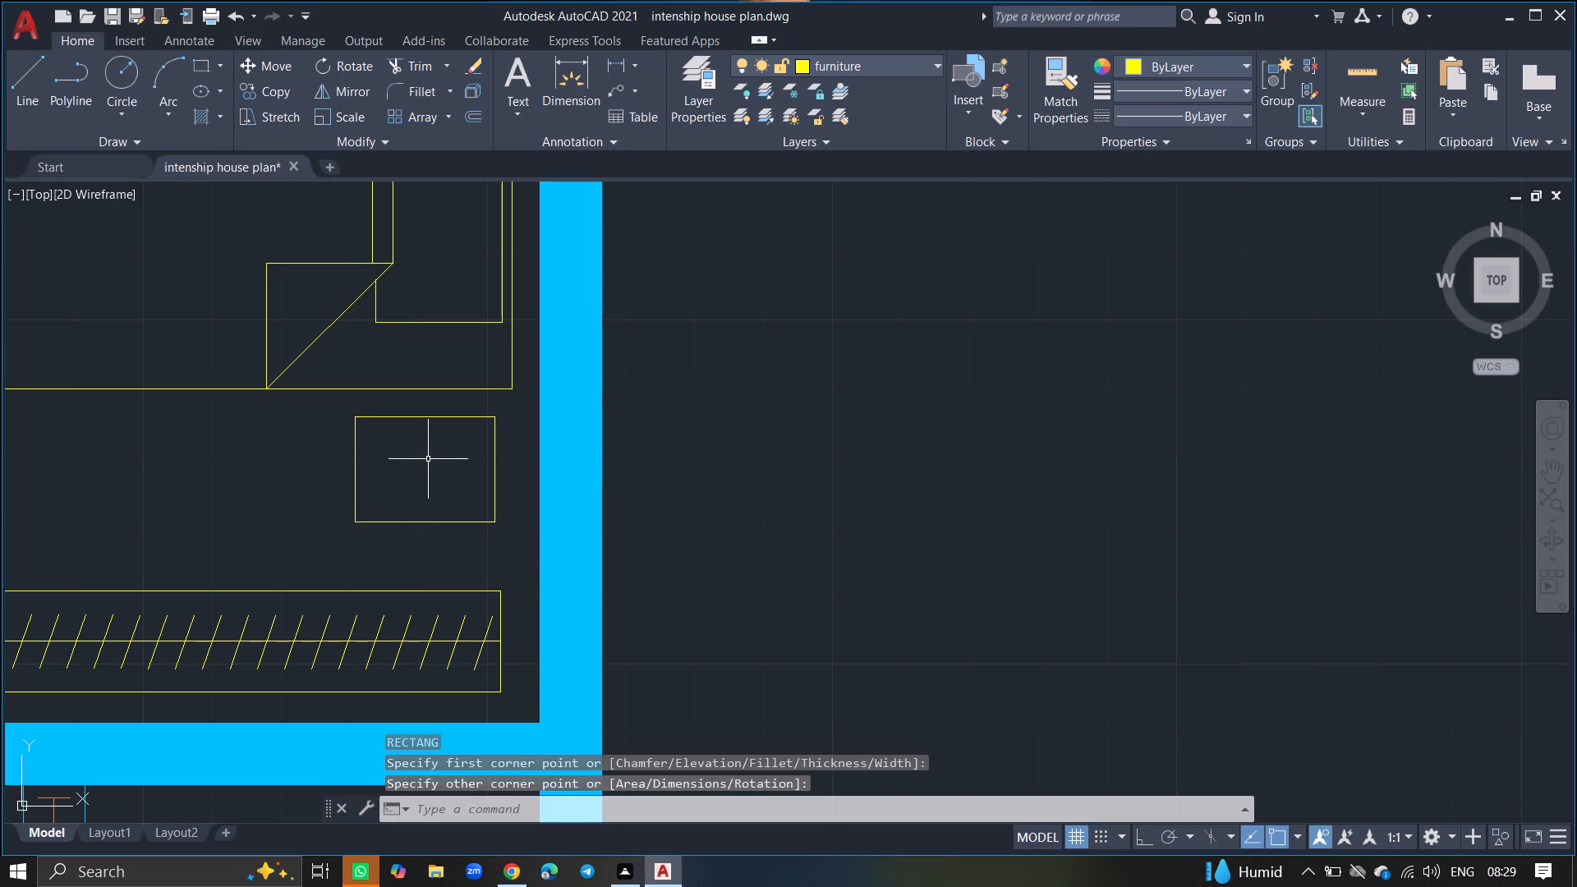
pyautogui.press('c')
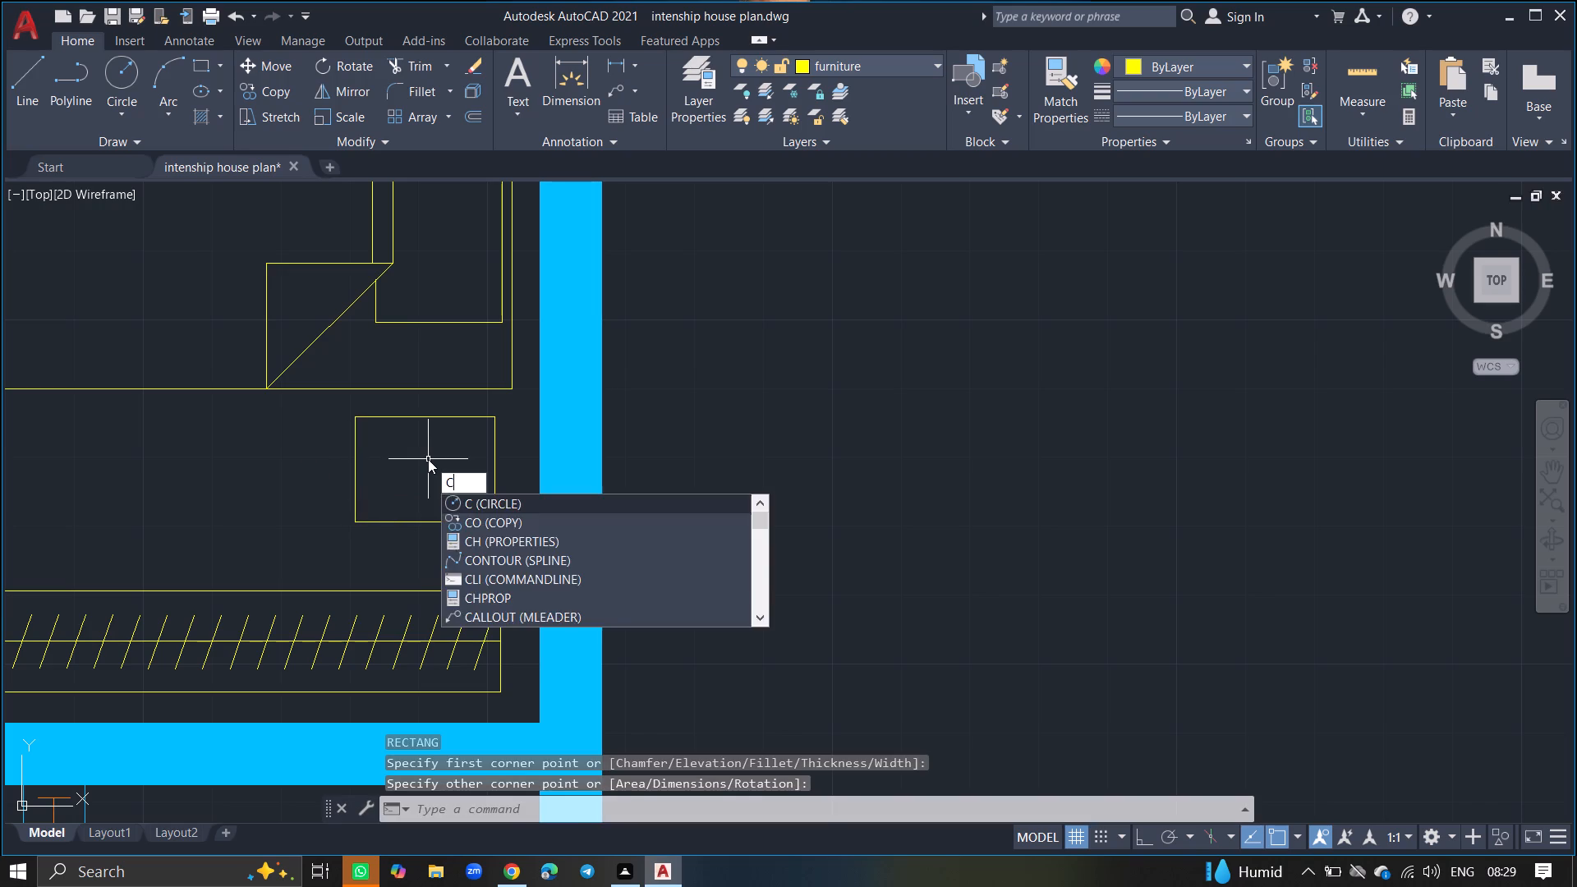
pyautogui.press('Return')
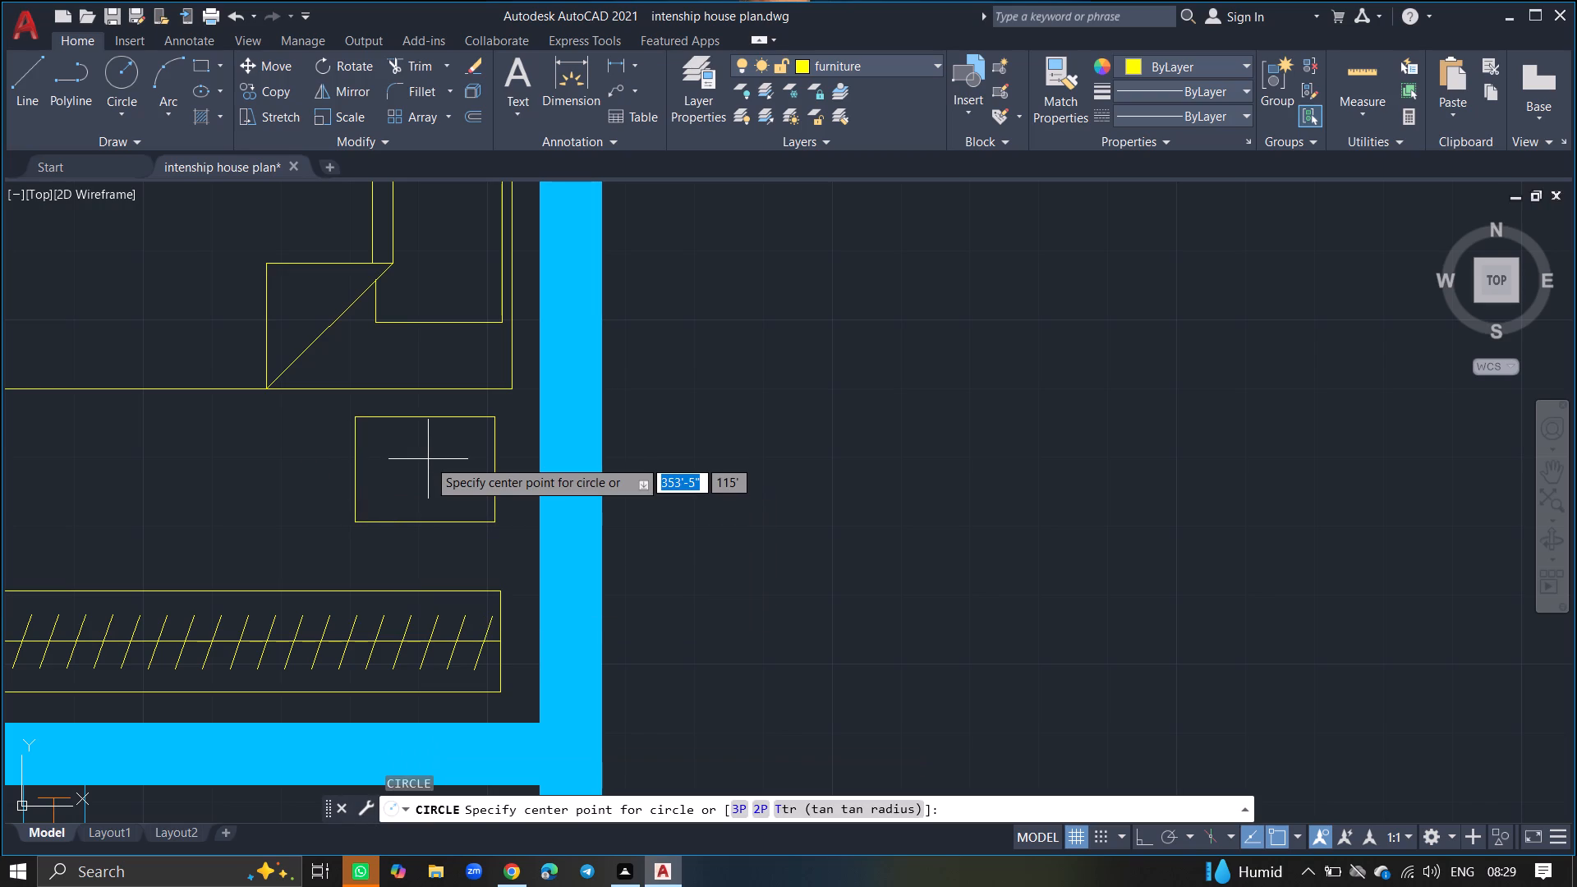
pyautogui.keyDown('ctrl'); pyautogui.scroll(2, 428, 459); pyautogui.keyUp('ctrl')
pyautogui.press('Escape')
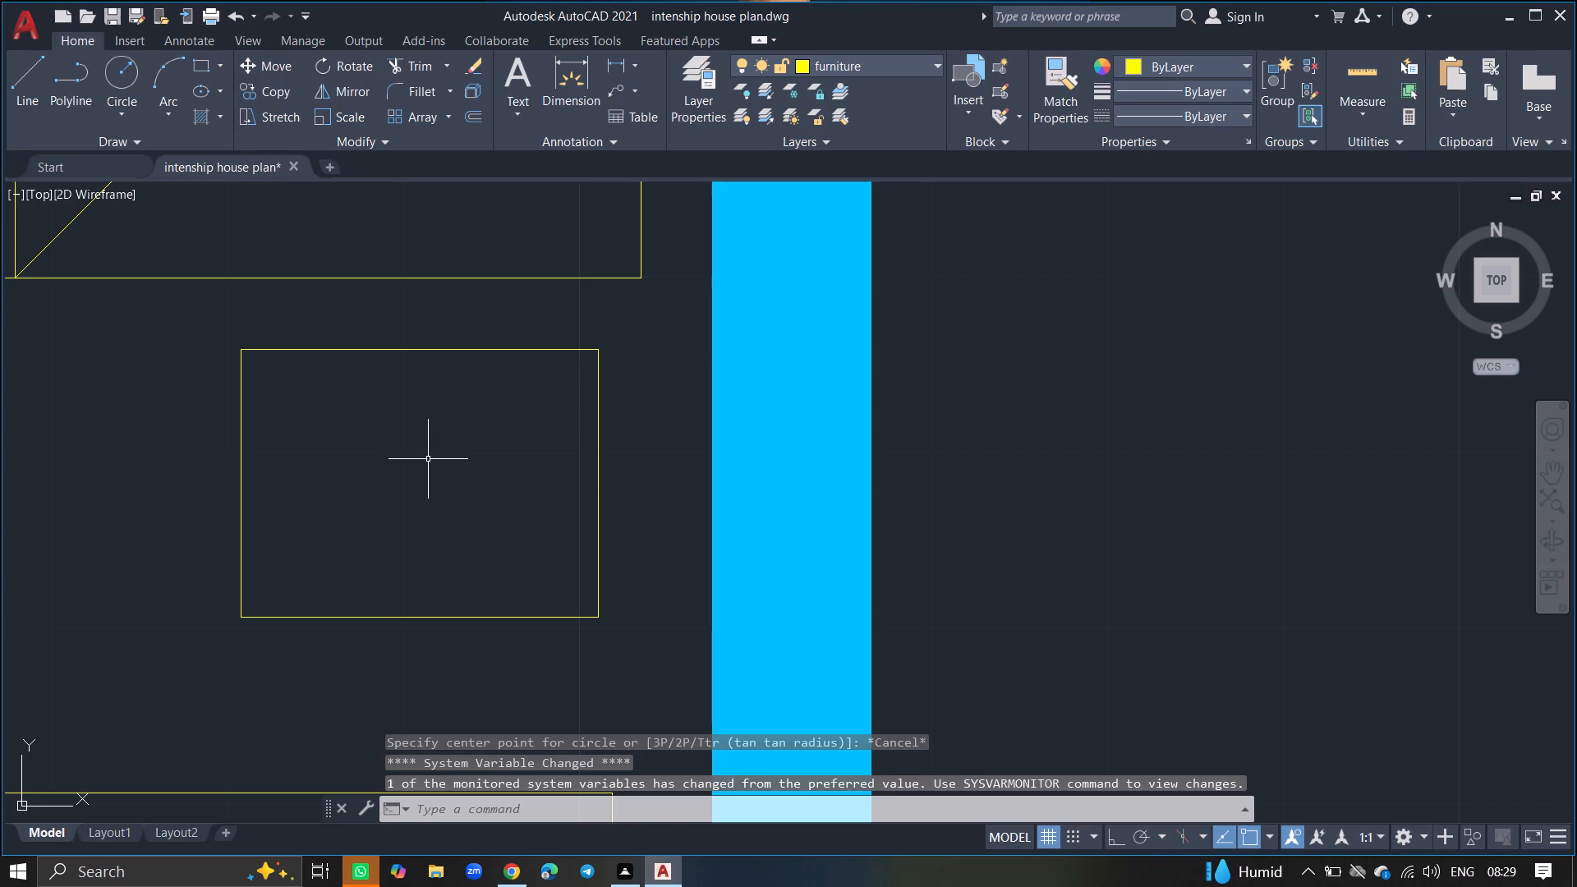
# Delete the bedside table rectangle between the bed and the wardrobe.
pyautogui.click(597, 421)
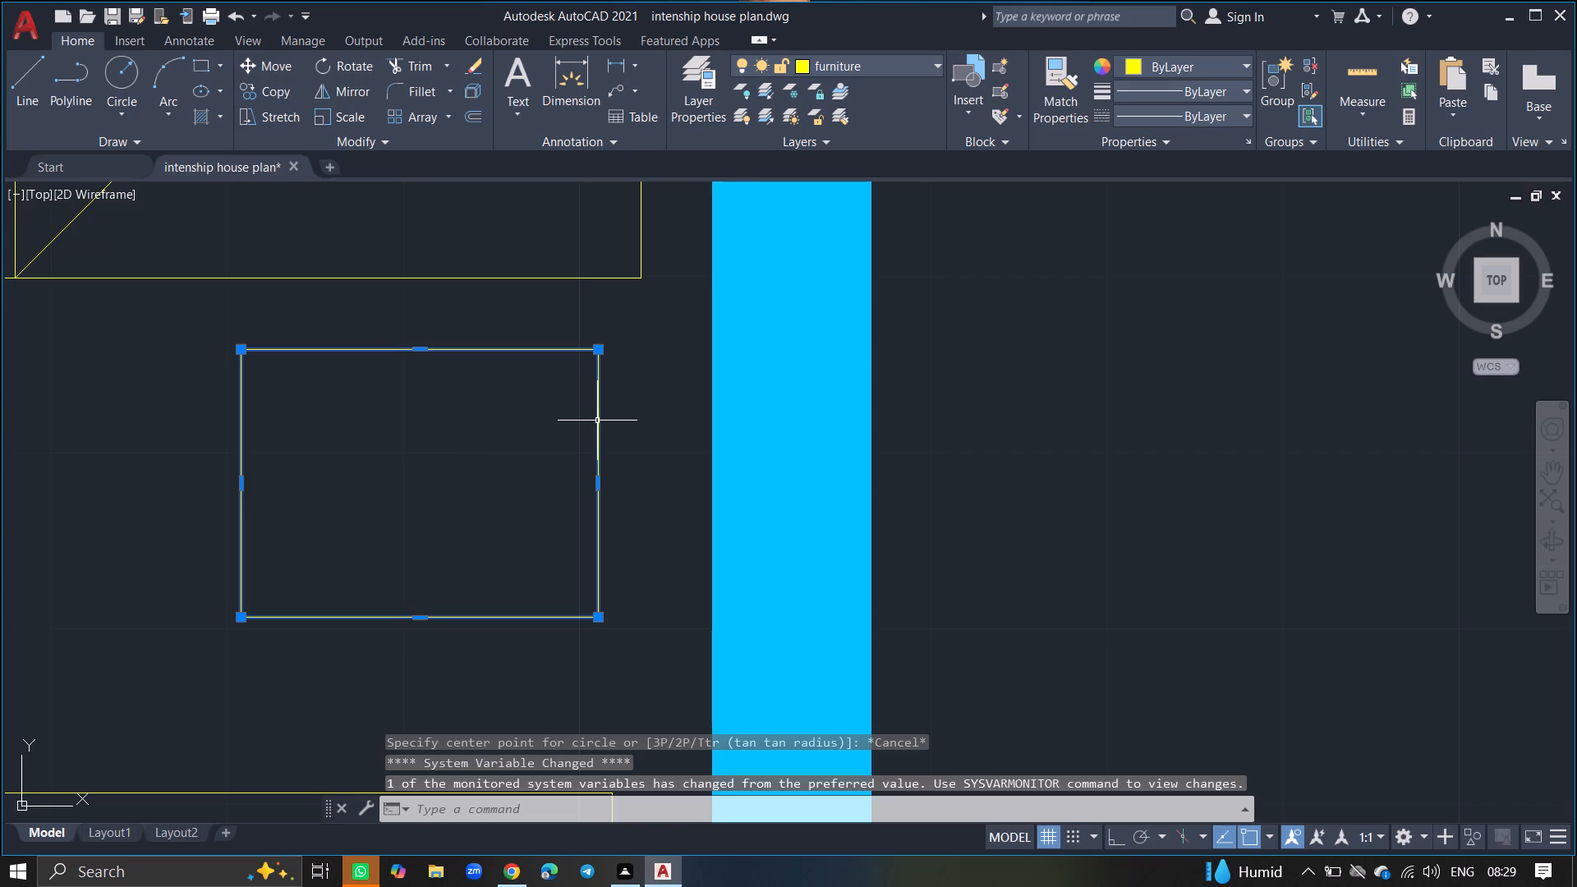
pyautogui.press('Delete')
# Draw a bedside table rectangle about 1'-4" wide and 1'-2" deep between the bed's lower edge and the wardrobe.
pyautogui.write('REC')
pyautogui.press('Return')
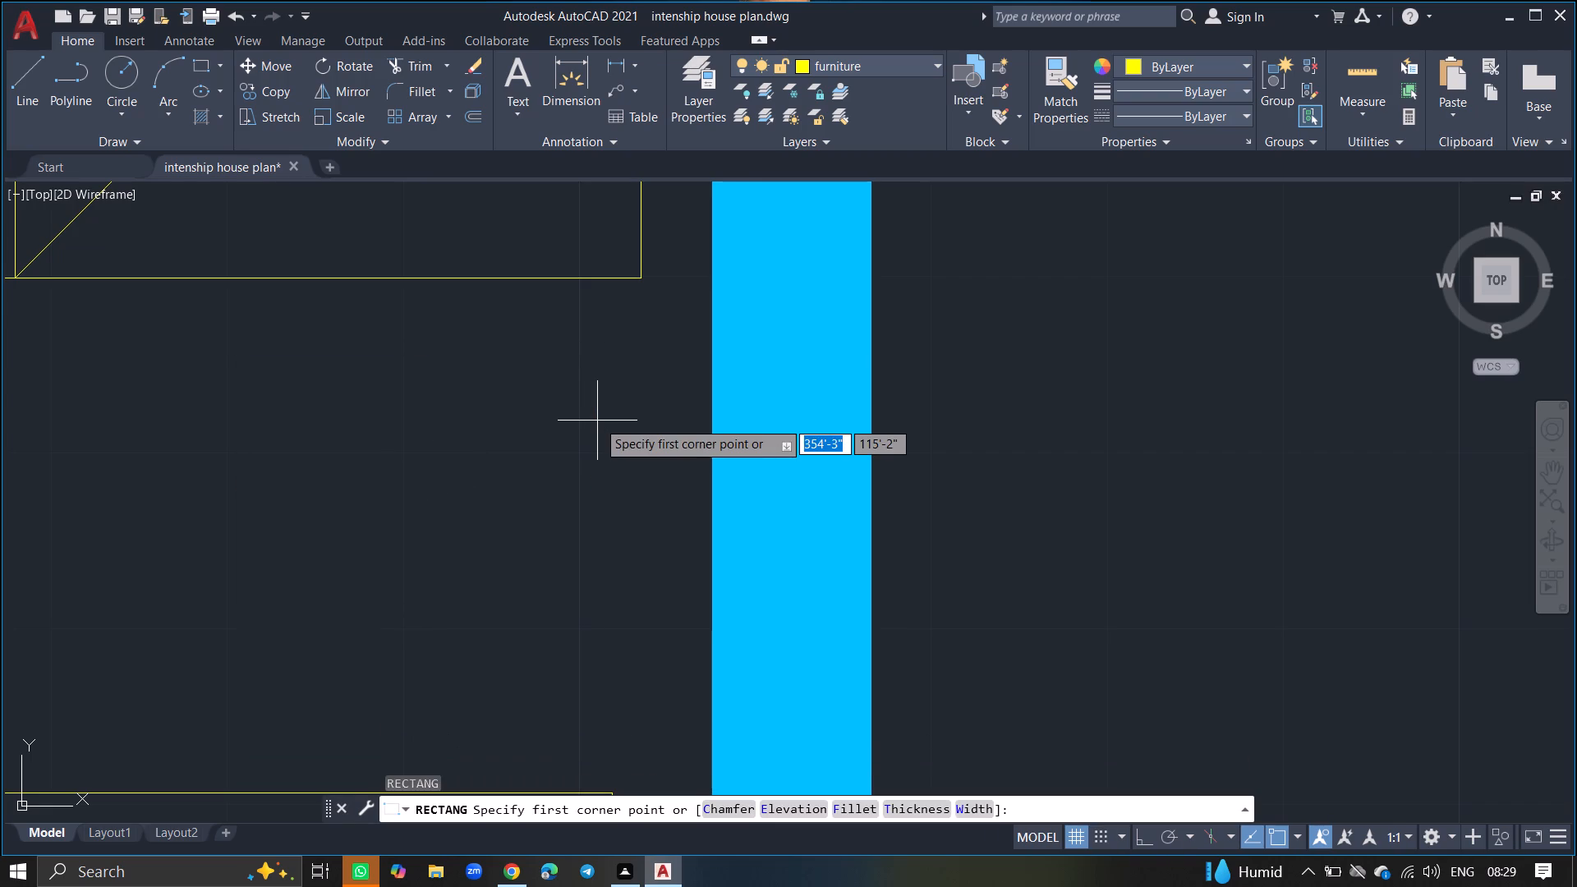
pyautogui.moveTo(623, 380); pyautogui.dragTo(408, 504)
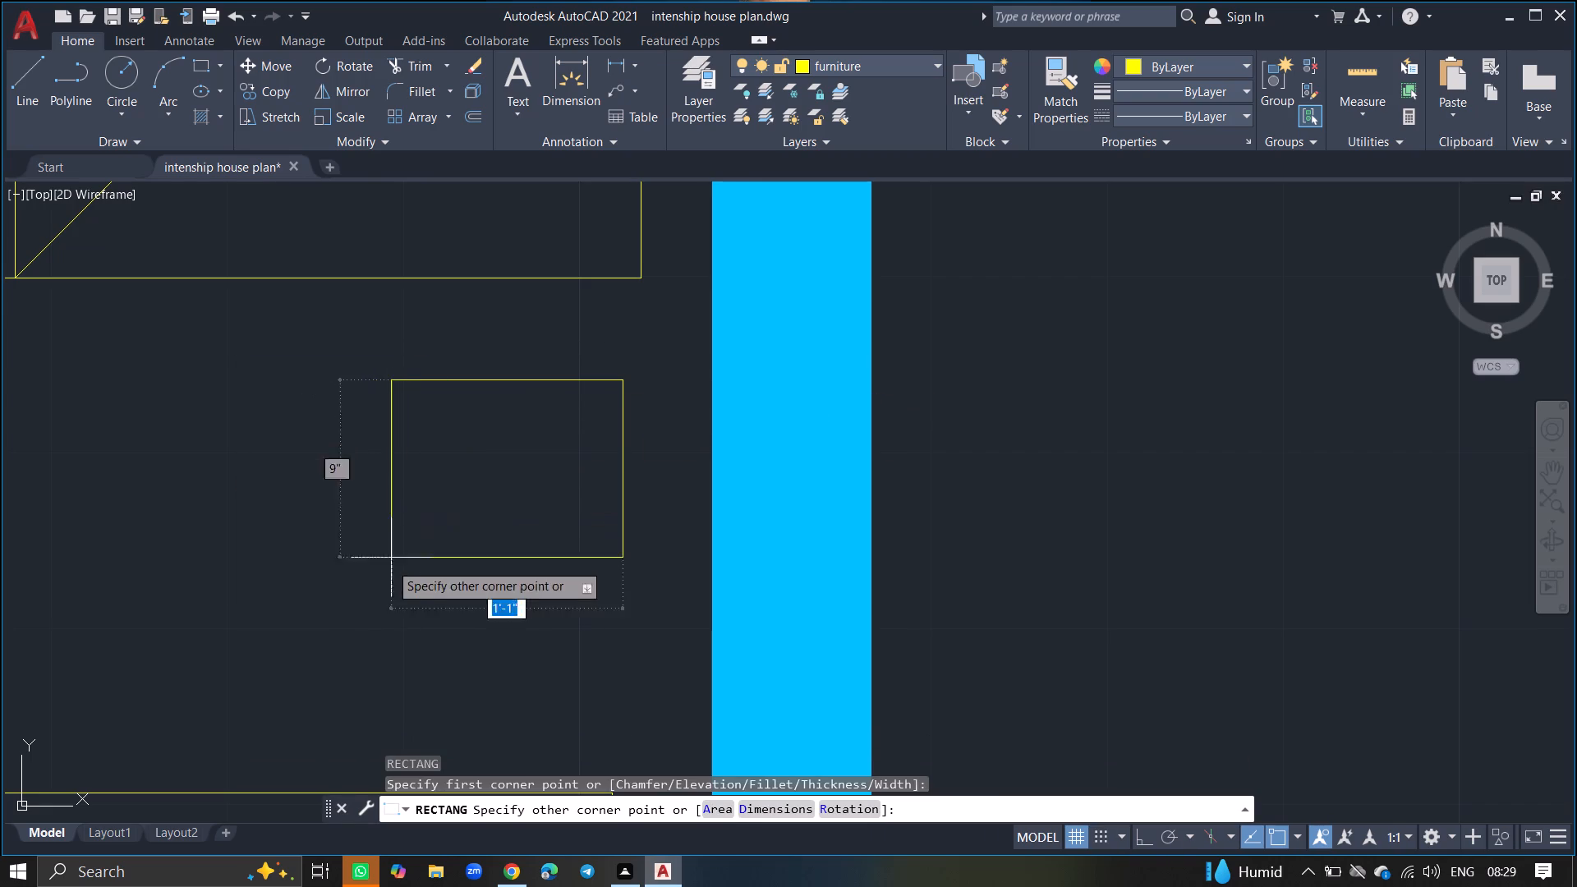
pyautogui.click(347, 633)
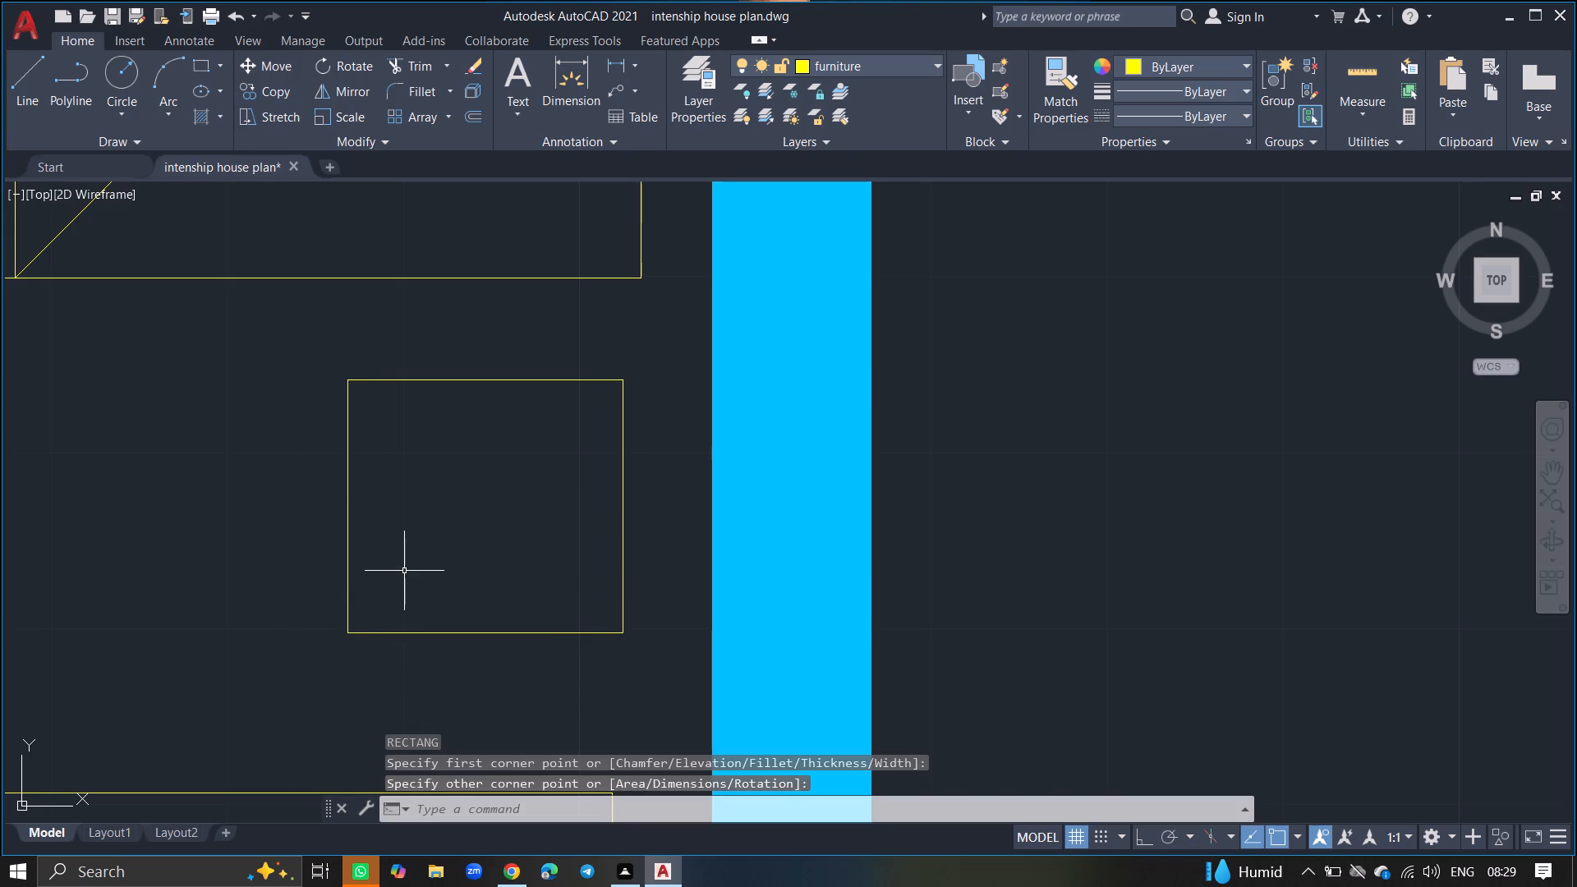
# Draw two concentric circles centred in the lower bedside table, the outer about 6" in radius and the inner roughly two-thirds of that.
pyautogui.press('c')
pyautogui.press('Return')
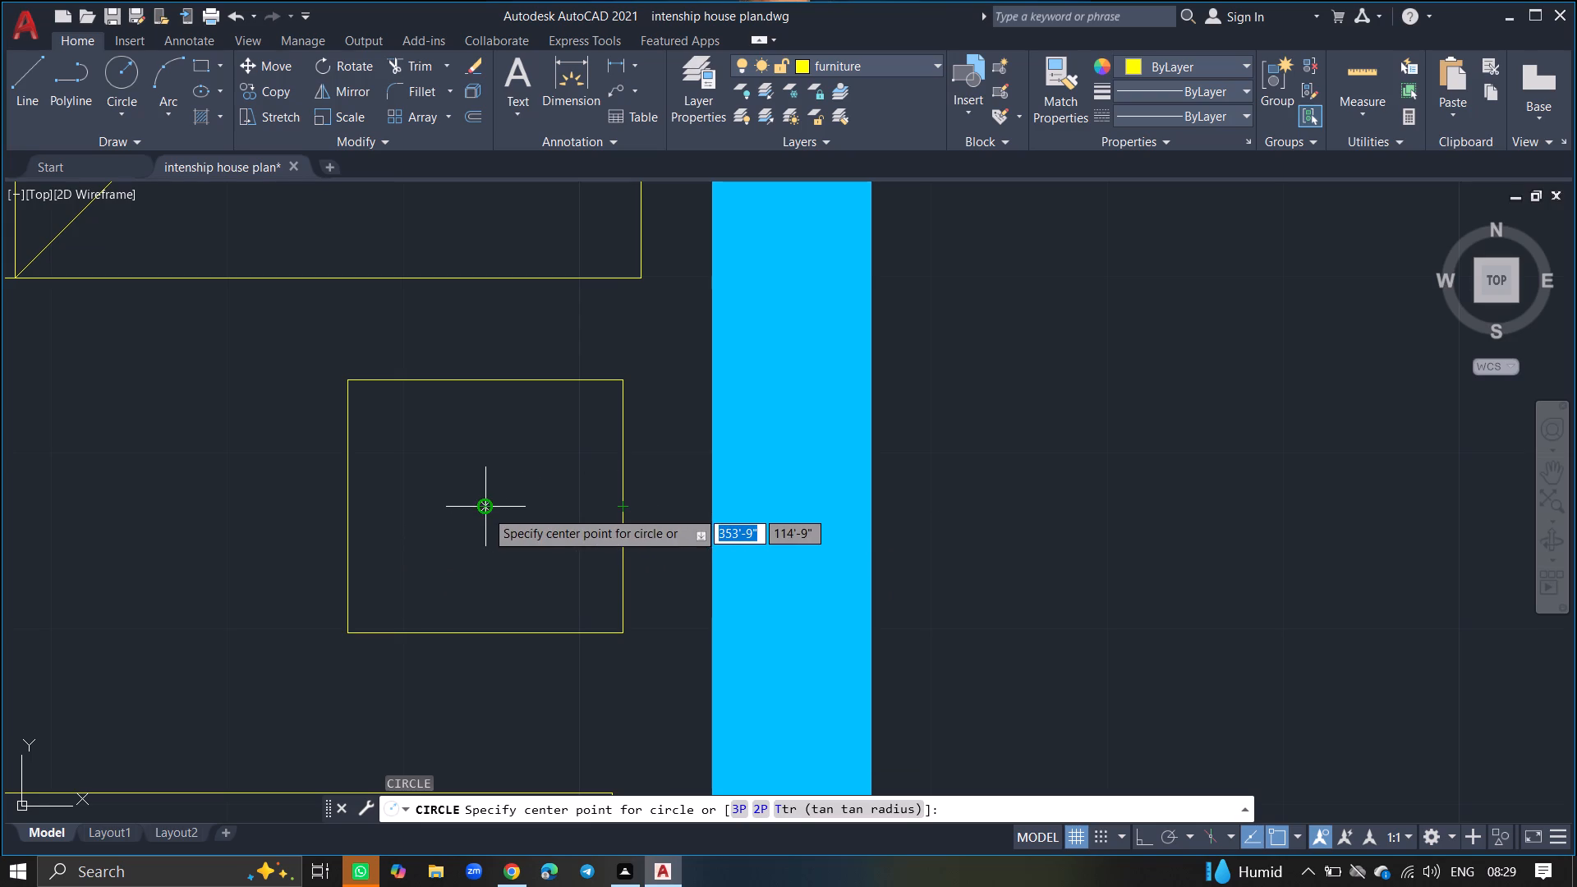
pyautogui.moveTo(485, 510); pyautogui.dragTo(532, 421)
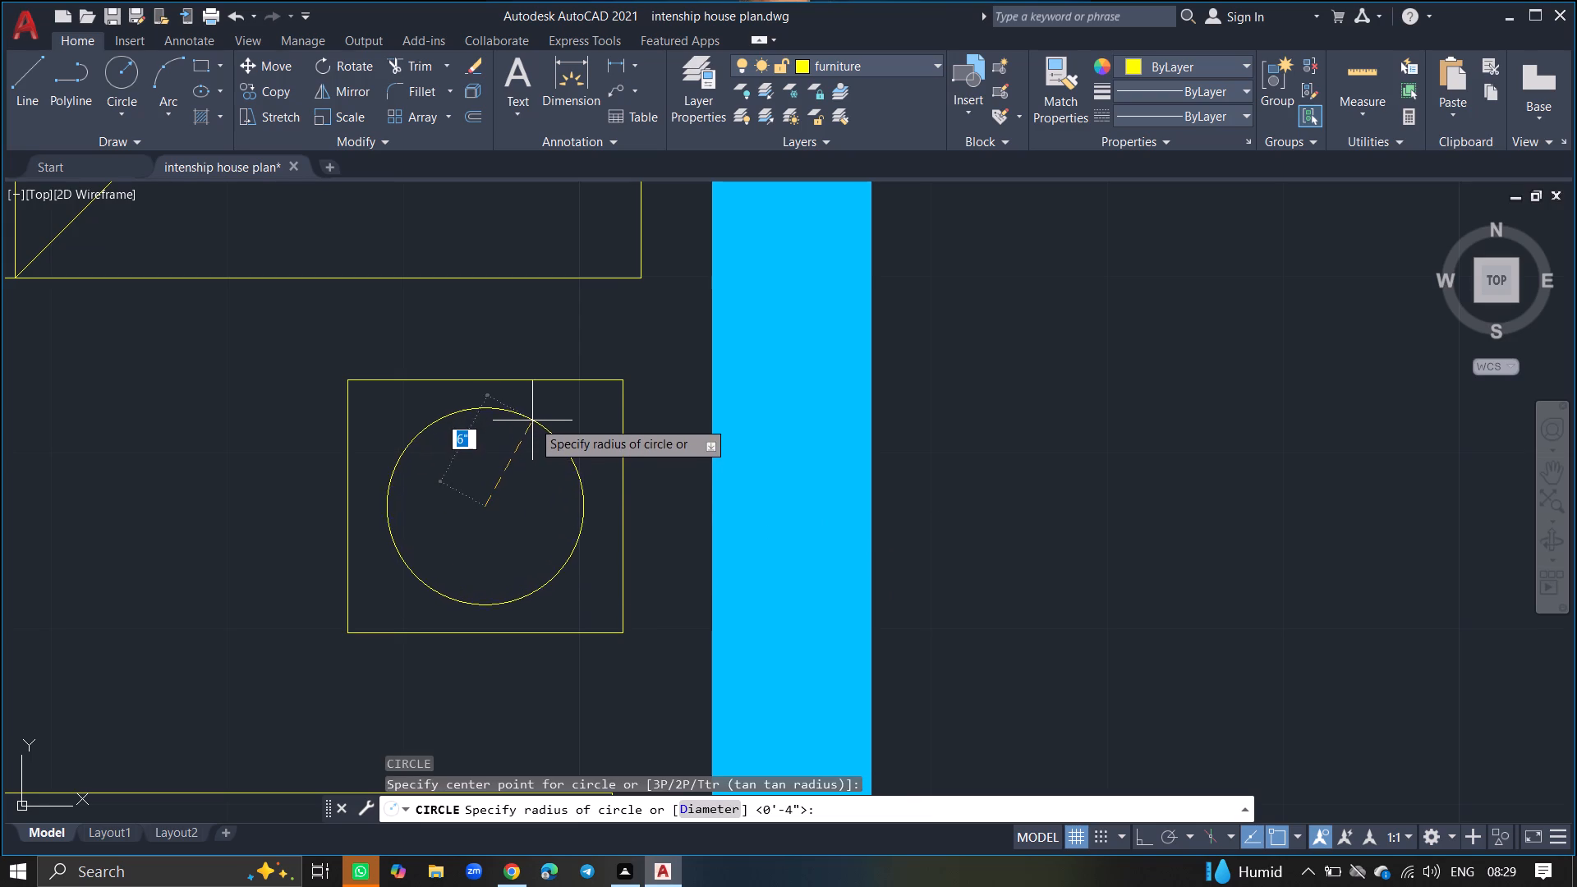
pyautogui.moveTo(532, 421); pyautogui.dragTo(532, 417)
pyautogui.click(532, 417)
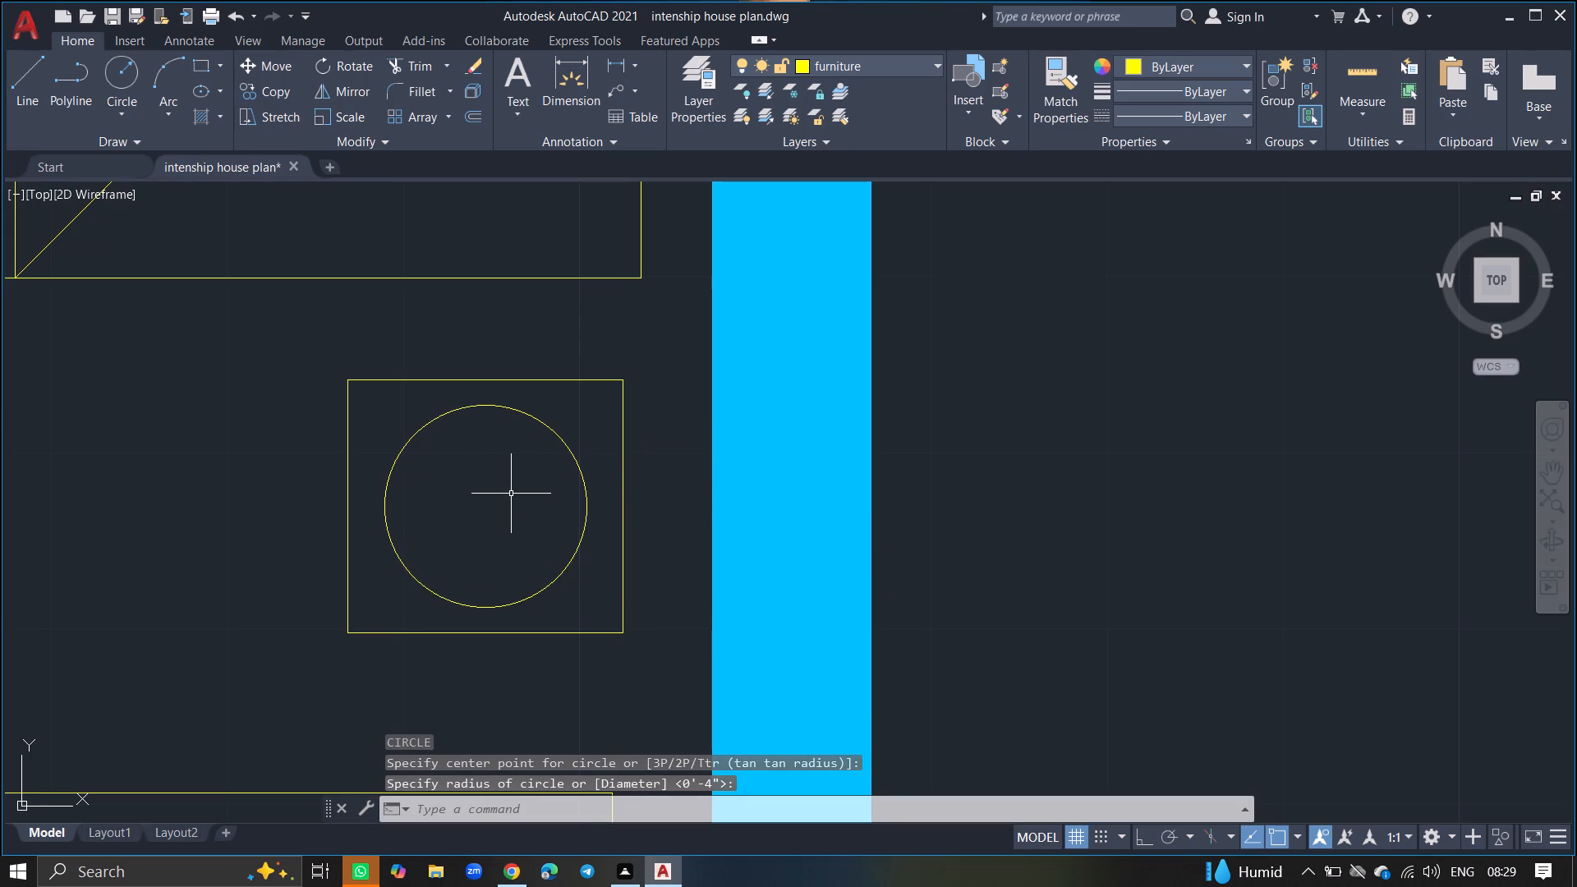
pyautogui.press('c')
pyautogui.press('Return')
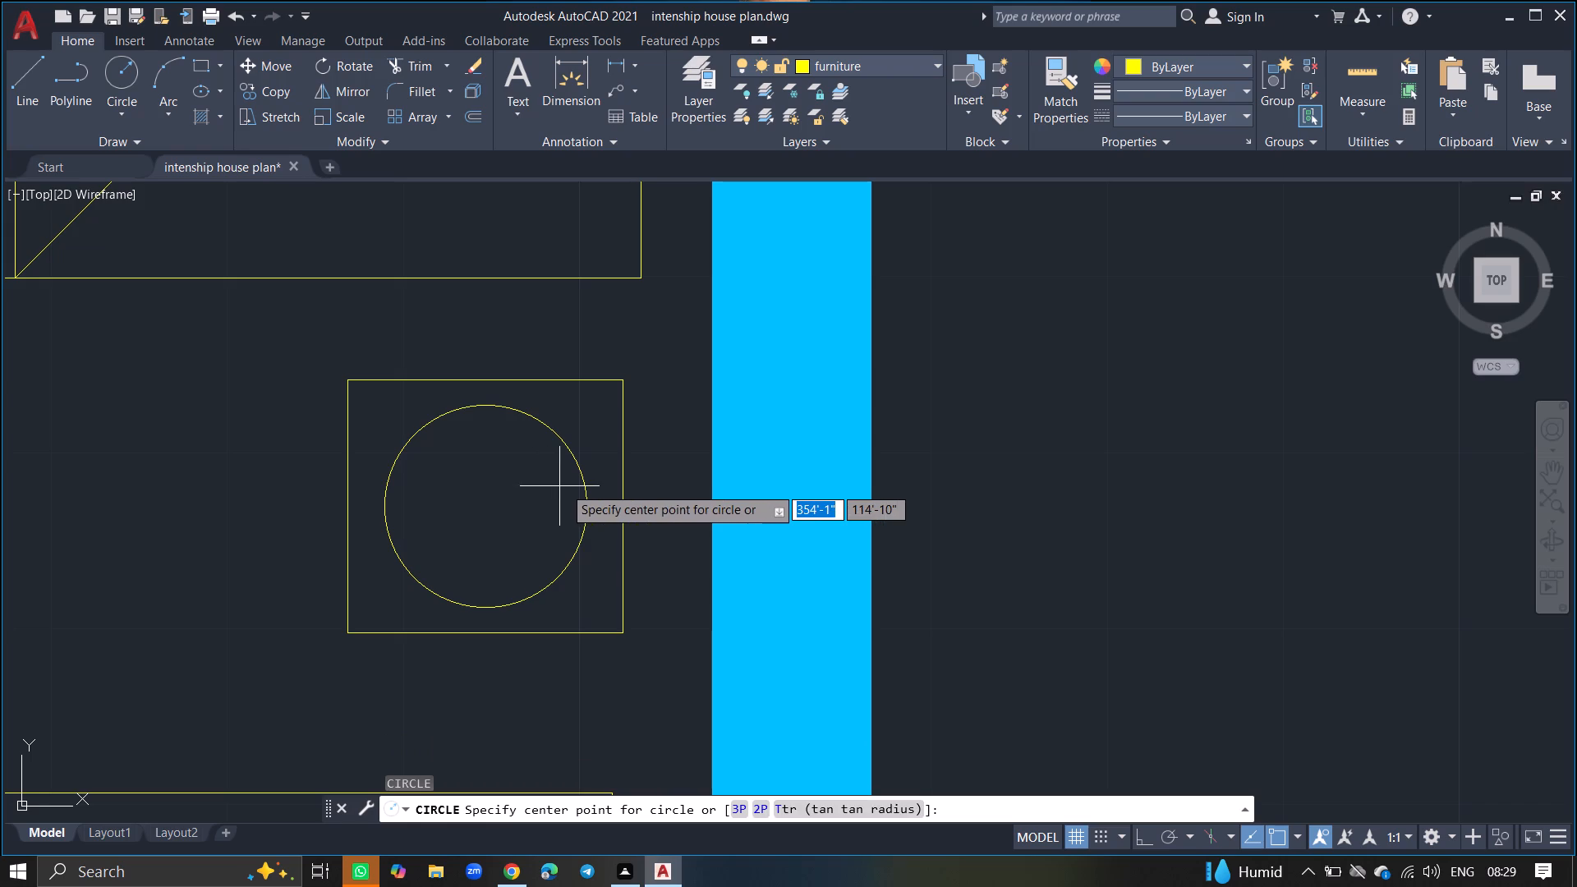
pyautogui.click(482, 508)
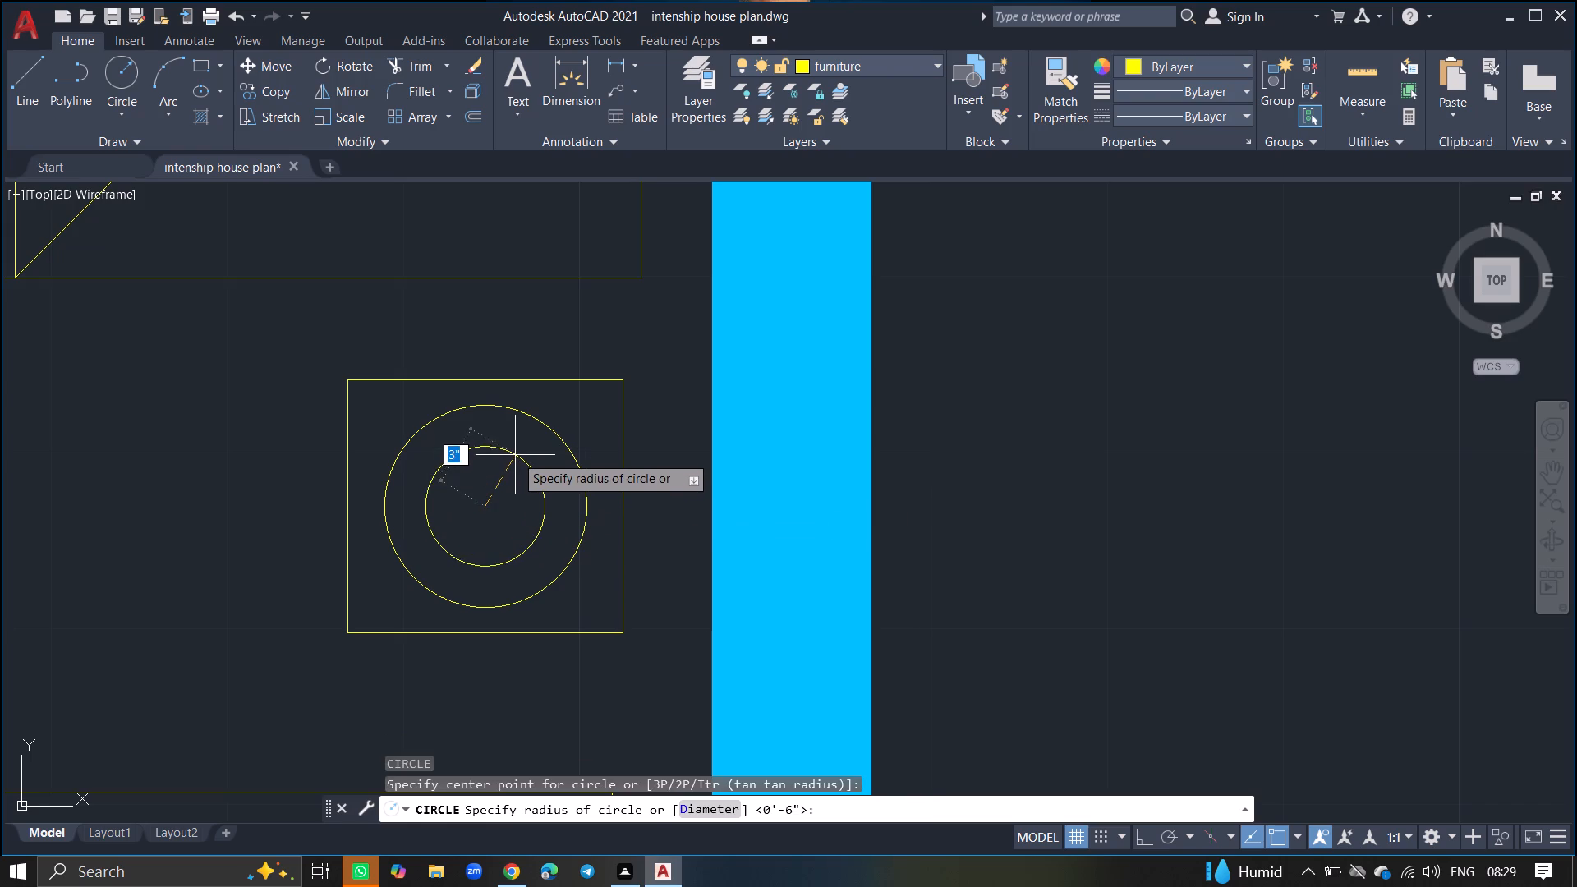
pyautogui.click(515, 448)
# Insert the Bed - Queen block from DesignCenter's Home - Space Planner drawing into the empty area beside the floor plans, and close DesignCenter.
pyautogui.keyDown('ctrl'); pyautogui.scroll(-3, 379, 466); pyautogui.keyUp('ctrl')
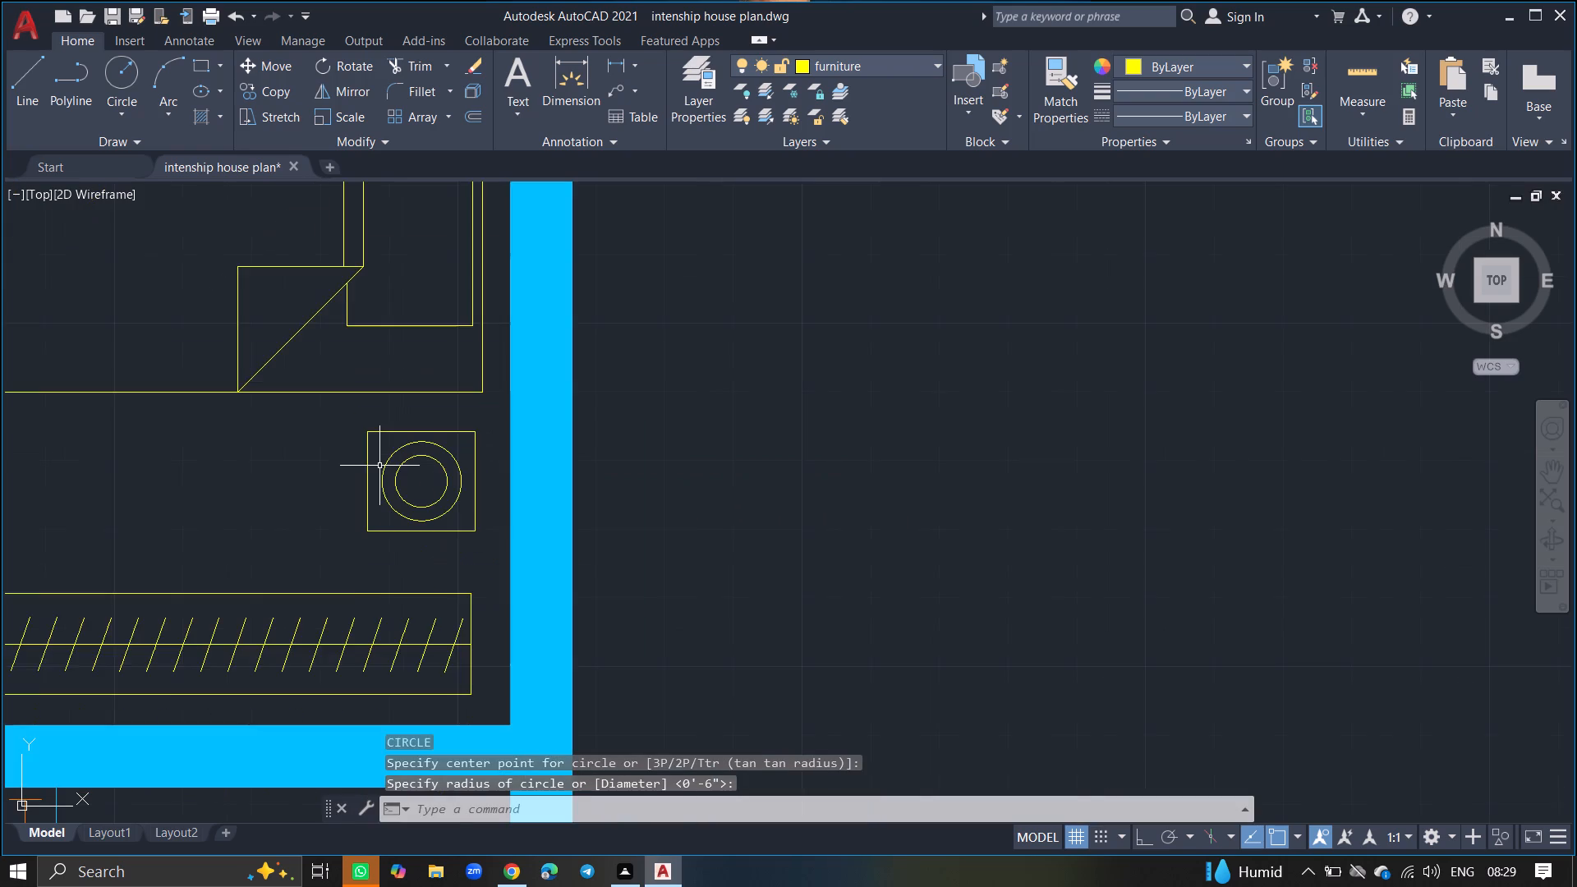
pyautogui.keyDown('ctrl'); pyautogui.scroll(-4, 306, 495); pyautogui.keyUp('ctrl')
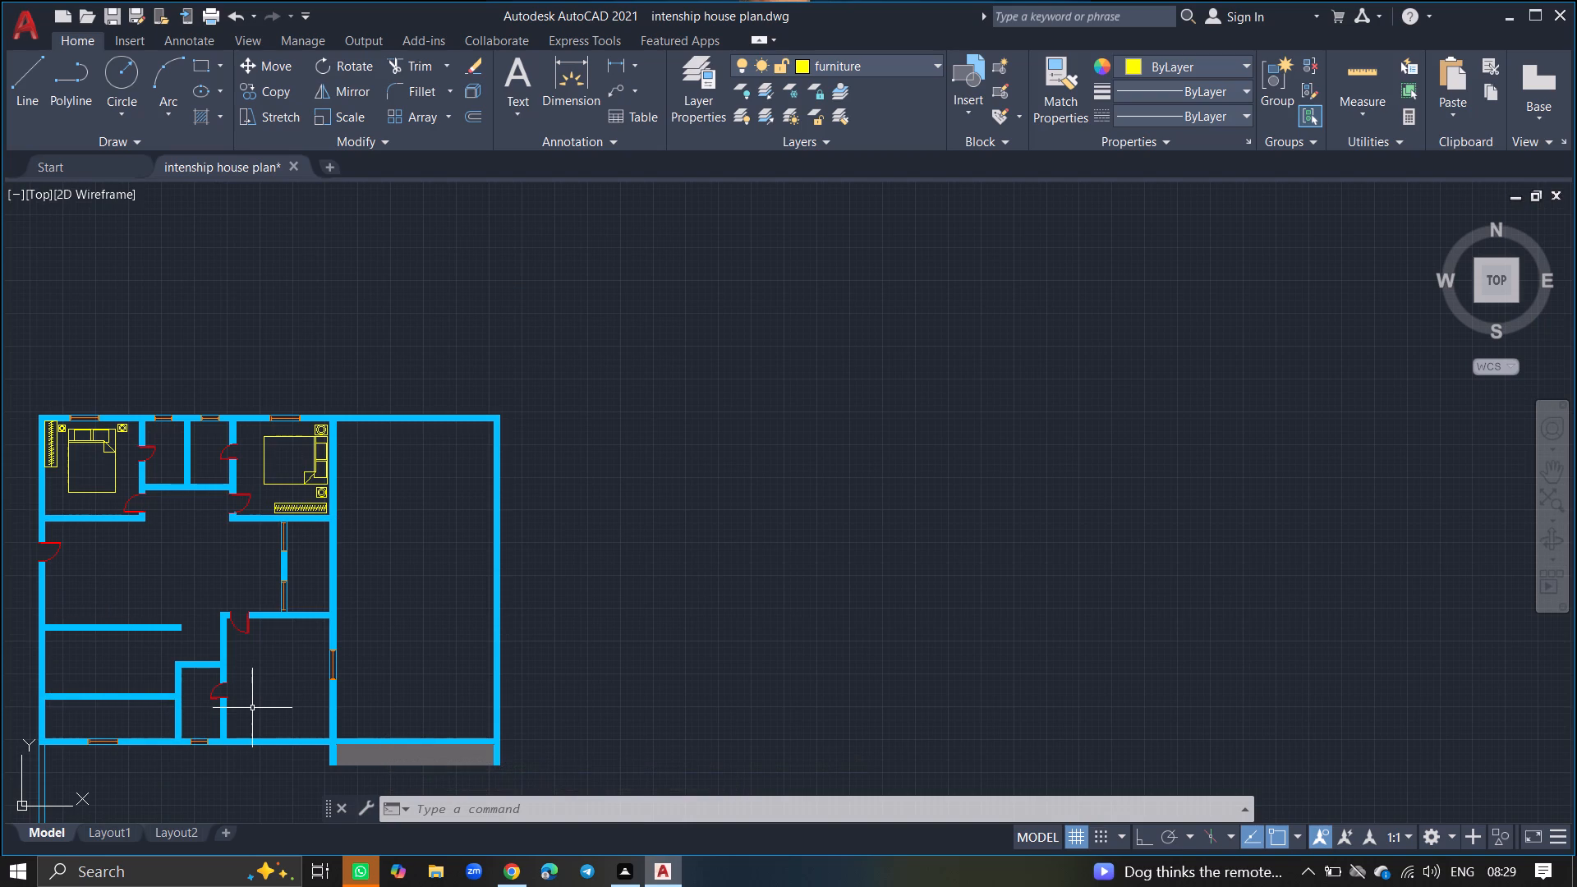
pyautogui.hotkey('ctrl', '2')
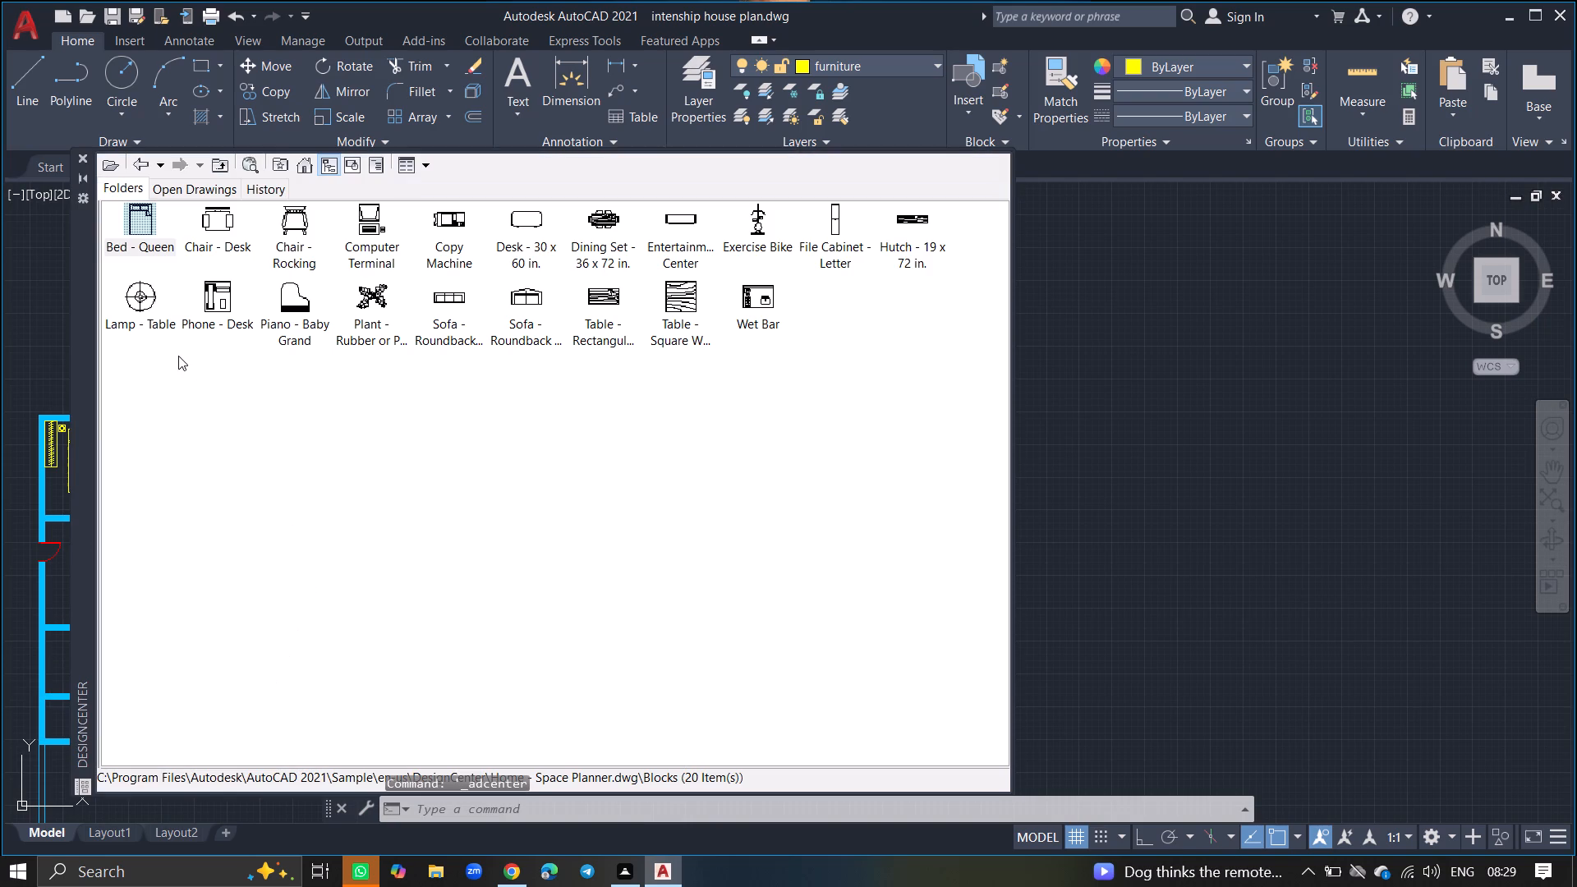
pyautogui.click(136, 232)
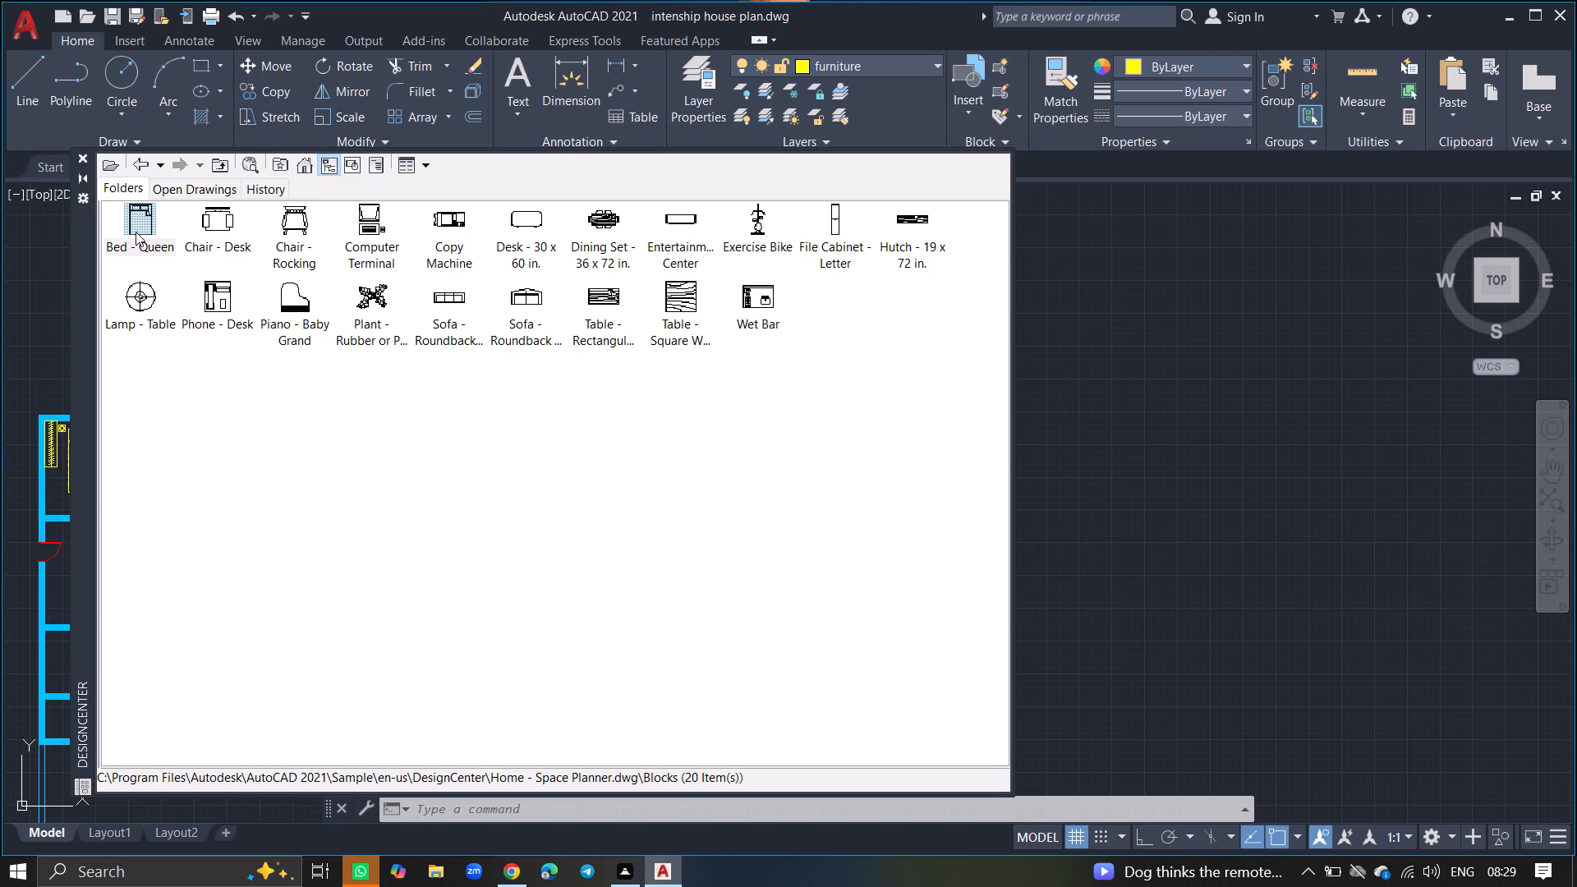
pyautogui.moveTo(136, 232); pyautogui.dragTo(938, 422)
pyautogui.moveTo(938, 422); pyautogui.dragTo(1152, 416)
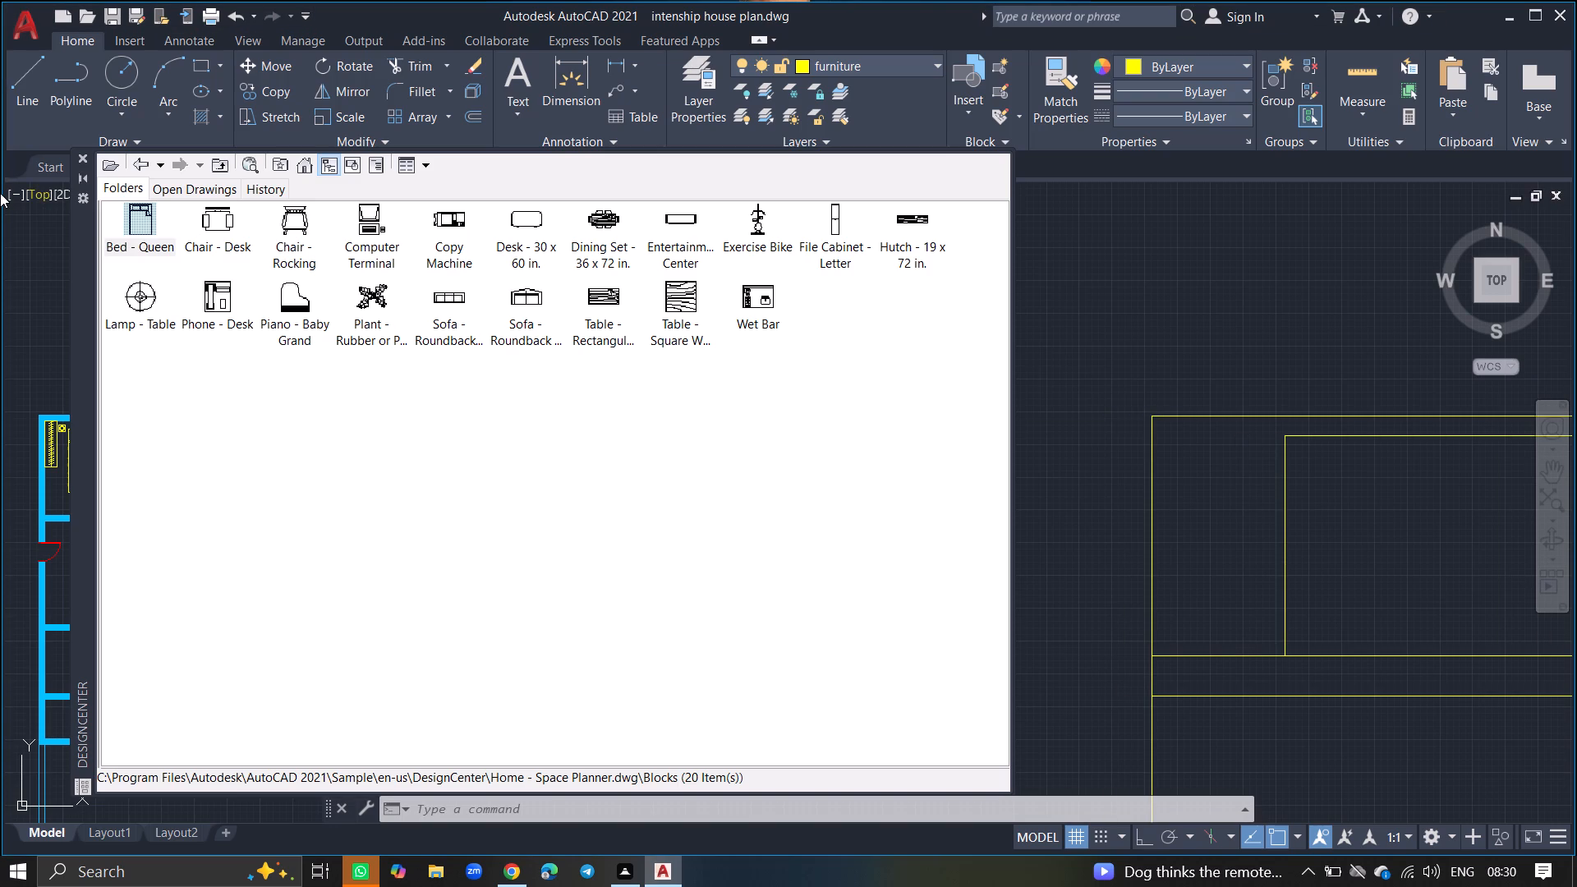
pyautogui.click(82, 159)
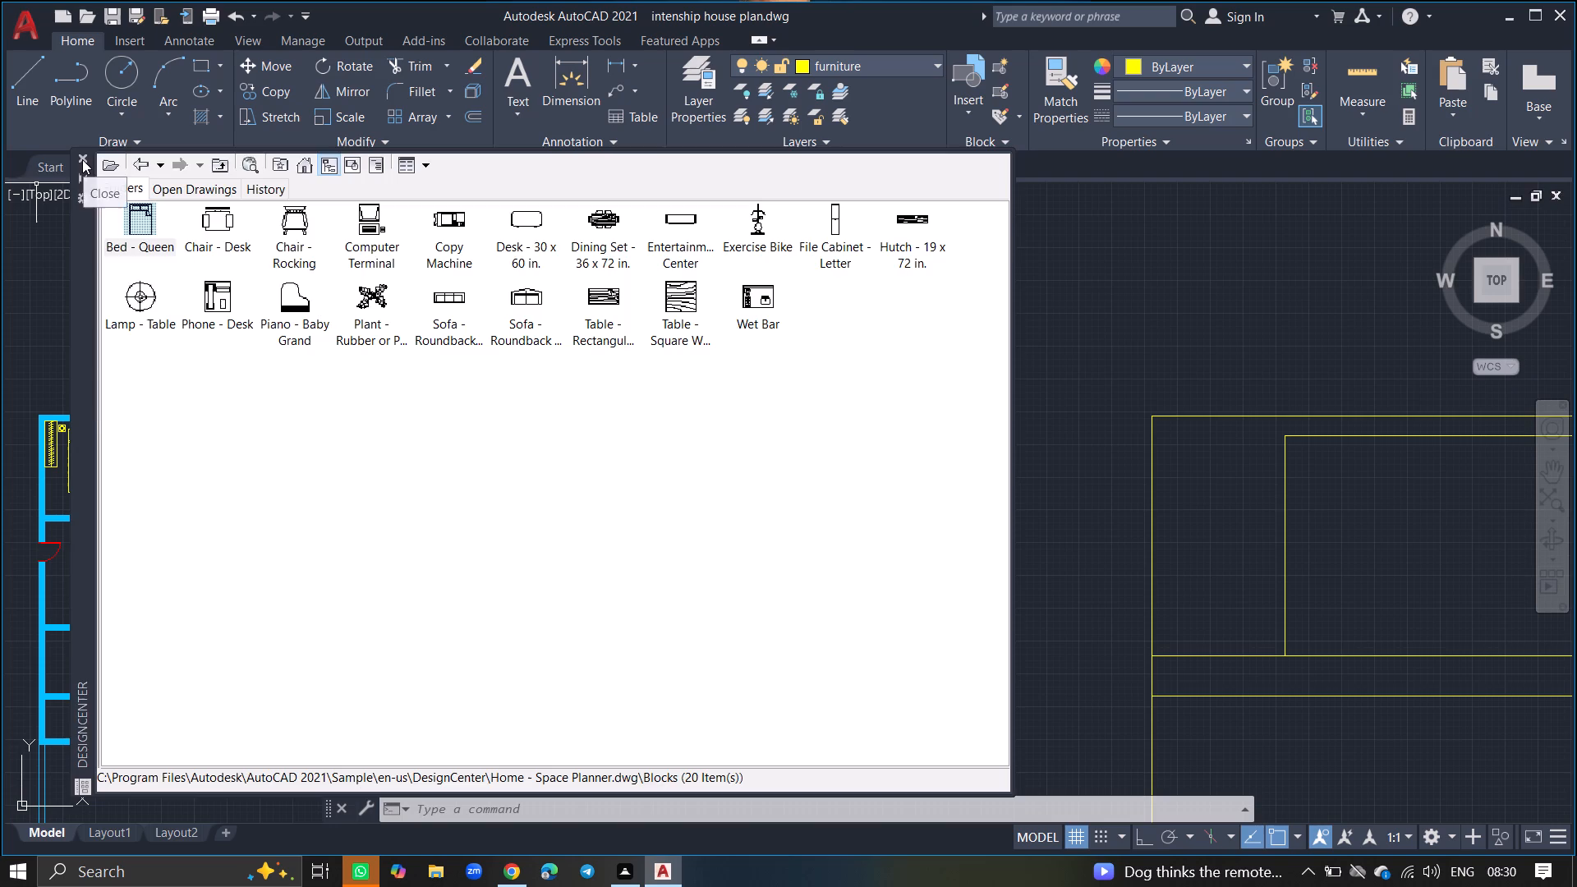
# Scale the newly inserted queen bed down to roughly a tenth of its size.
pyautogui.keyDown('ctrl'); pyautogui.scroll(-3, 236, 232); pyautogui.keyUp('ctrl')
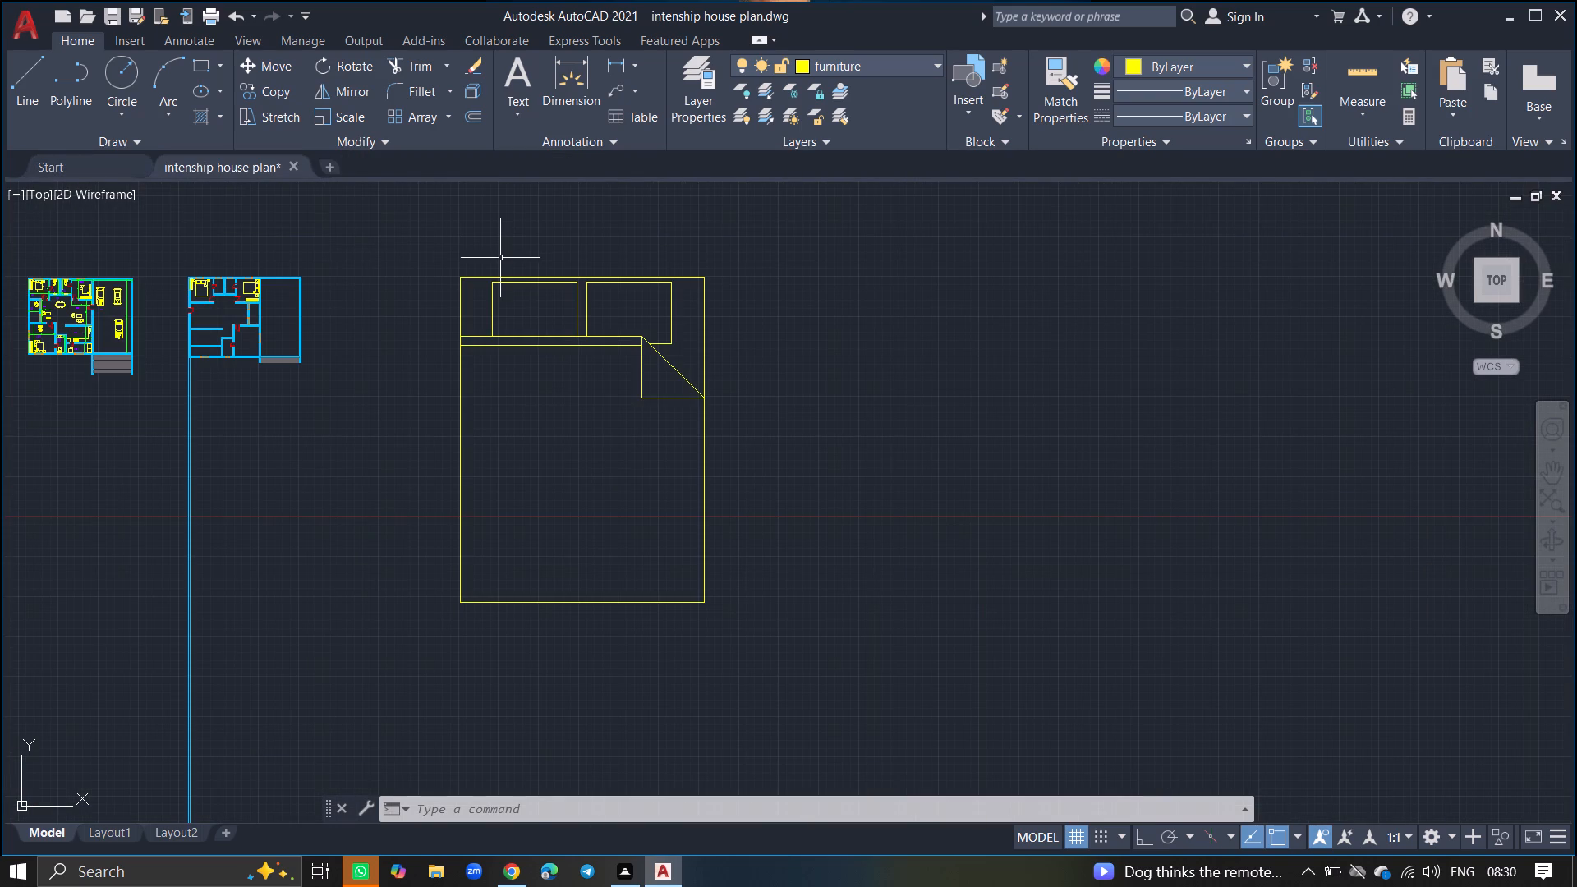
pyautogui.click(498, 277)
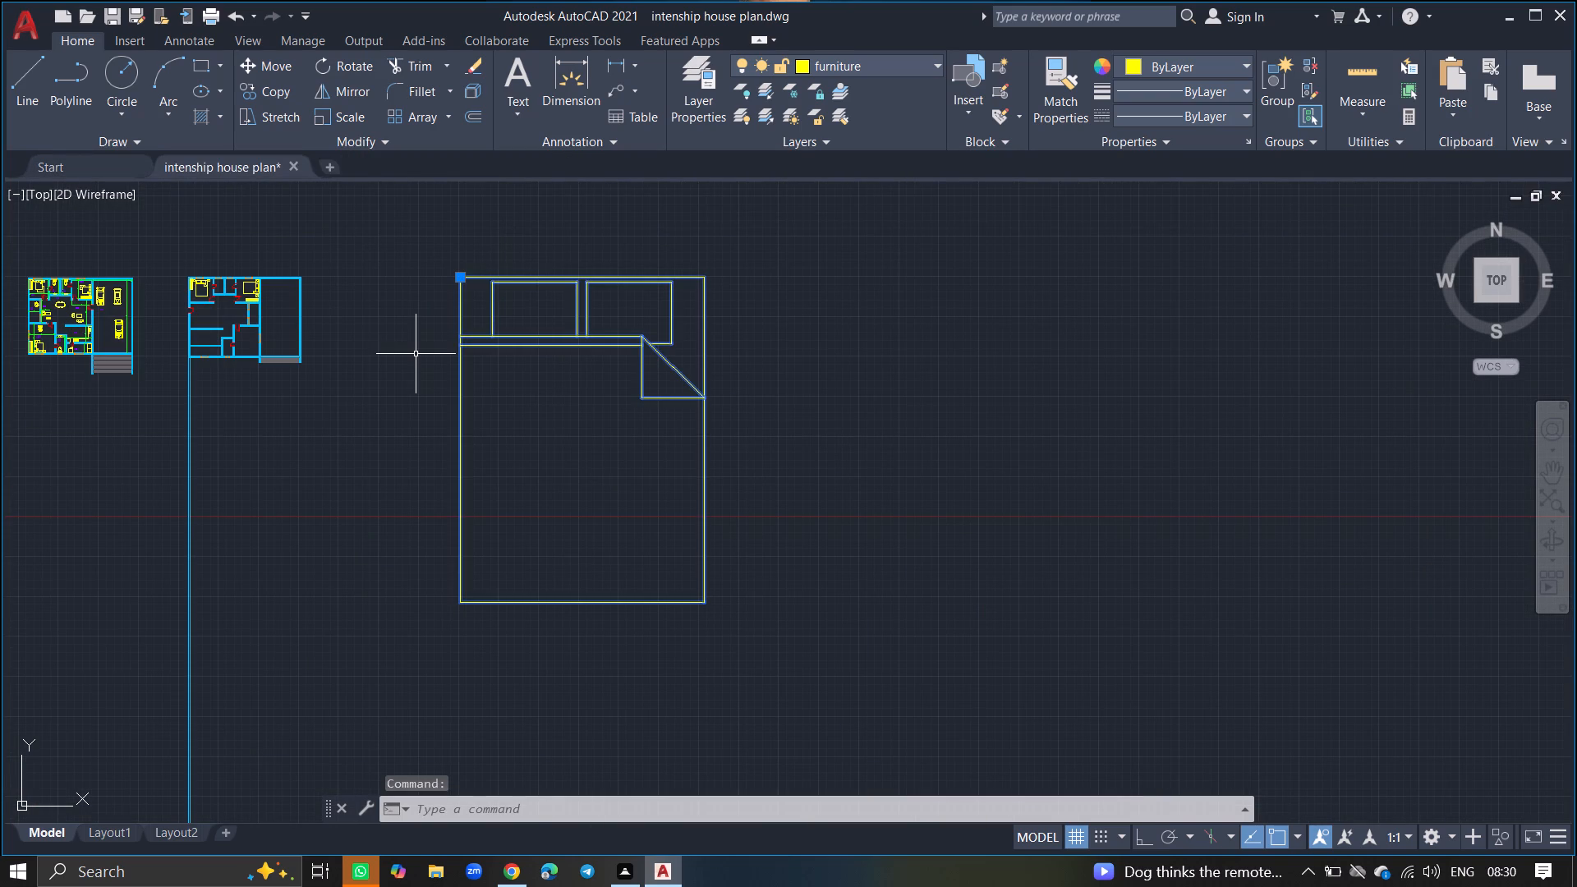
pyautogui.write('SC')
pyautogui.press('Return')
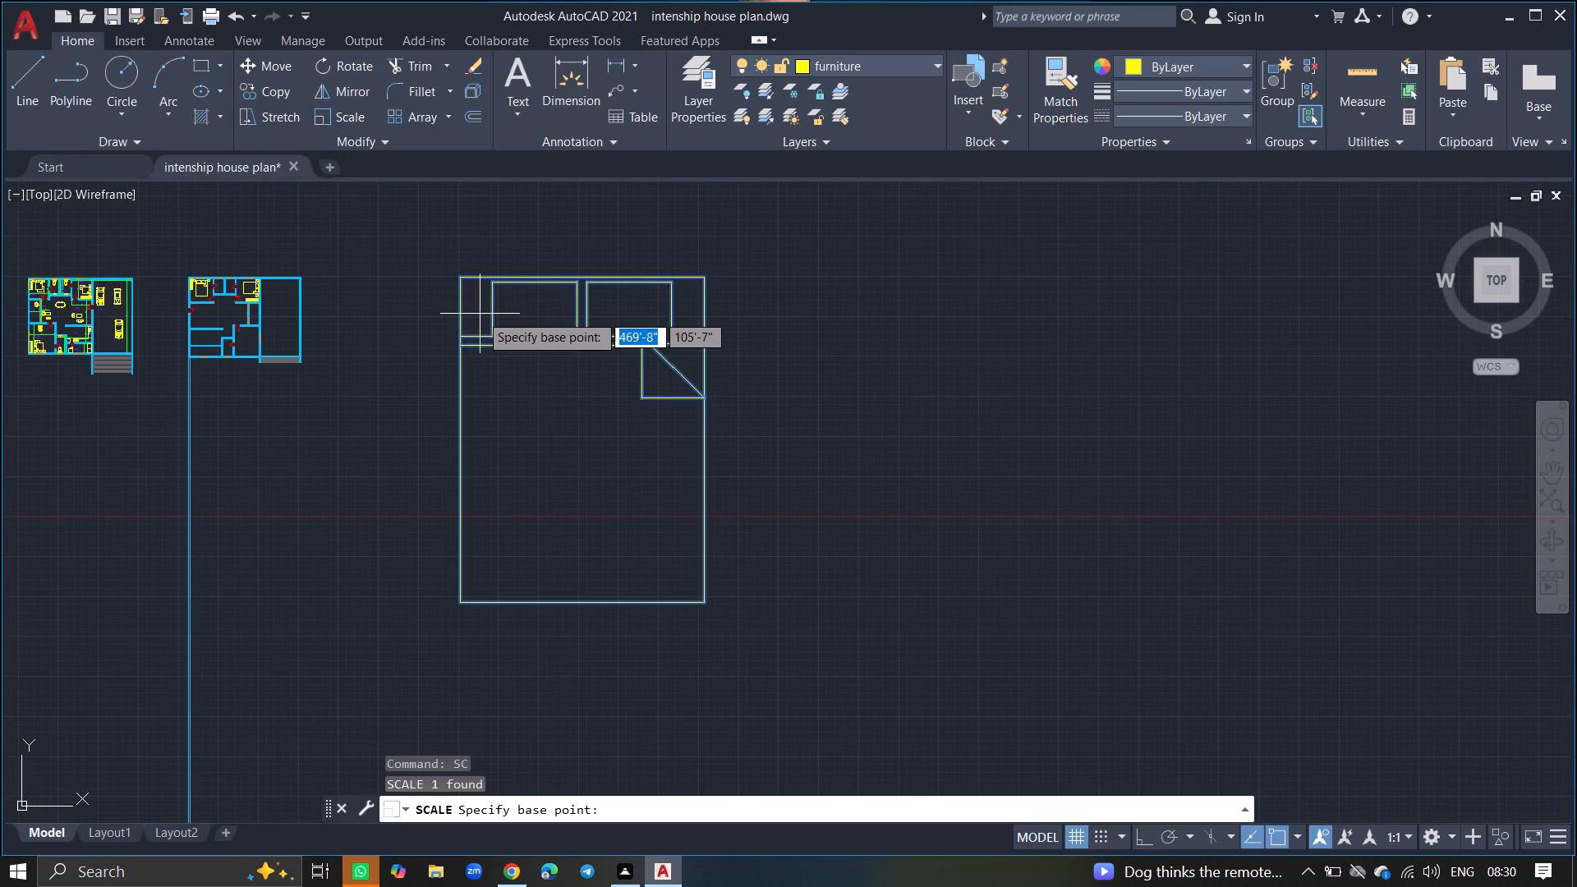
pyautogui.click(490, 314)
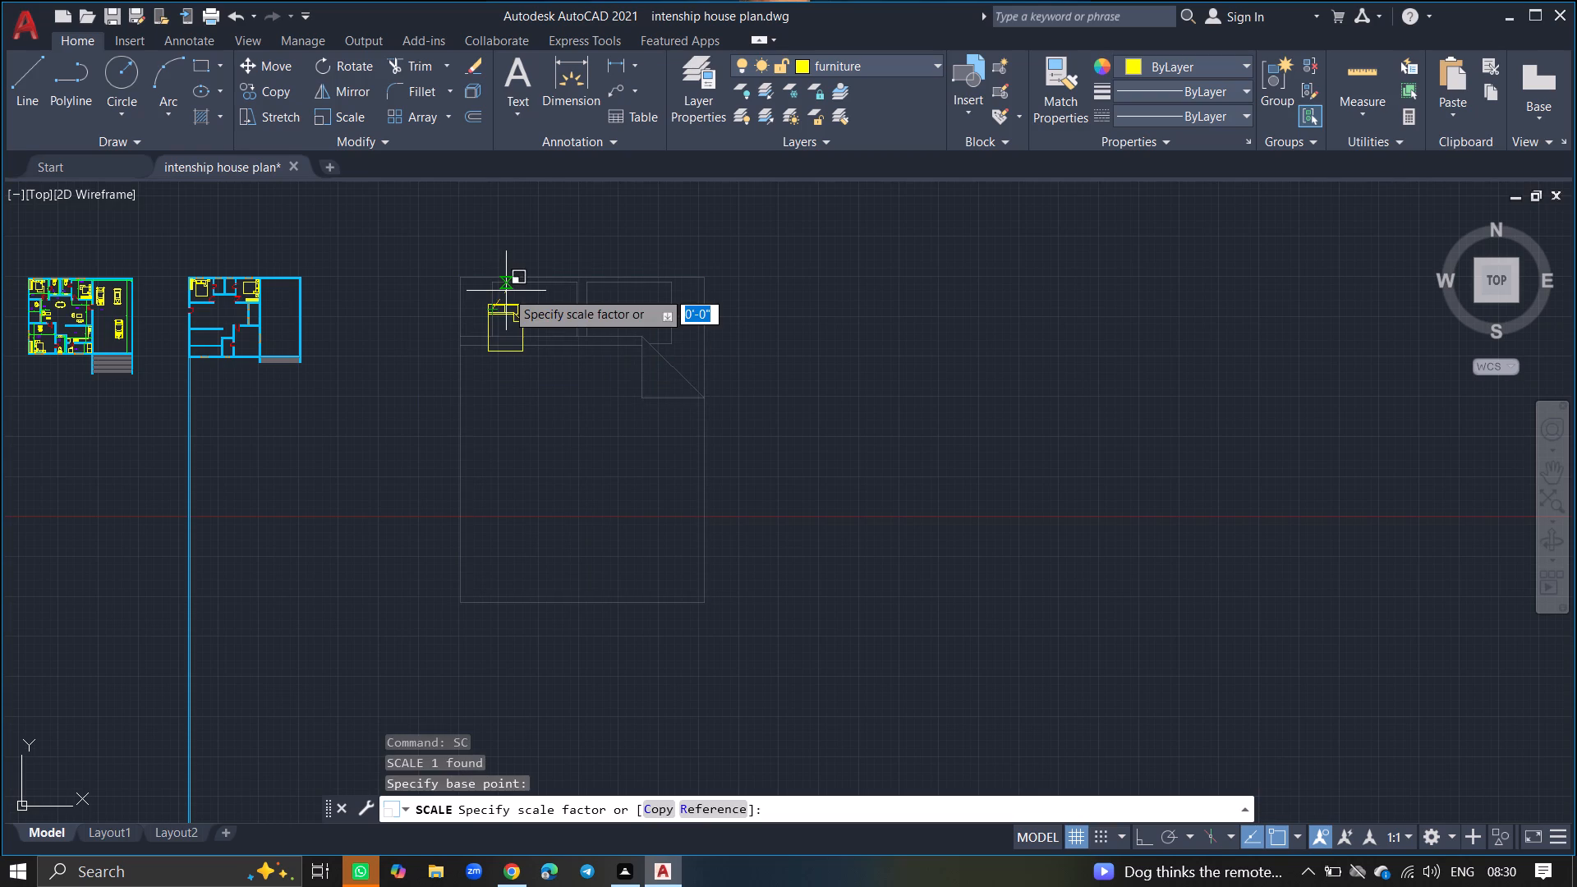
pyautogui.keyDown('ctrl'); pyautogui.scroll(2, 506, 291); pyautogui.keyUp('ctrl')
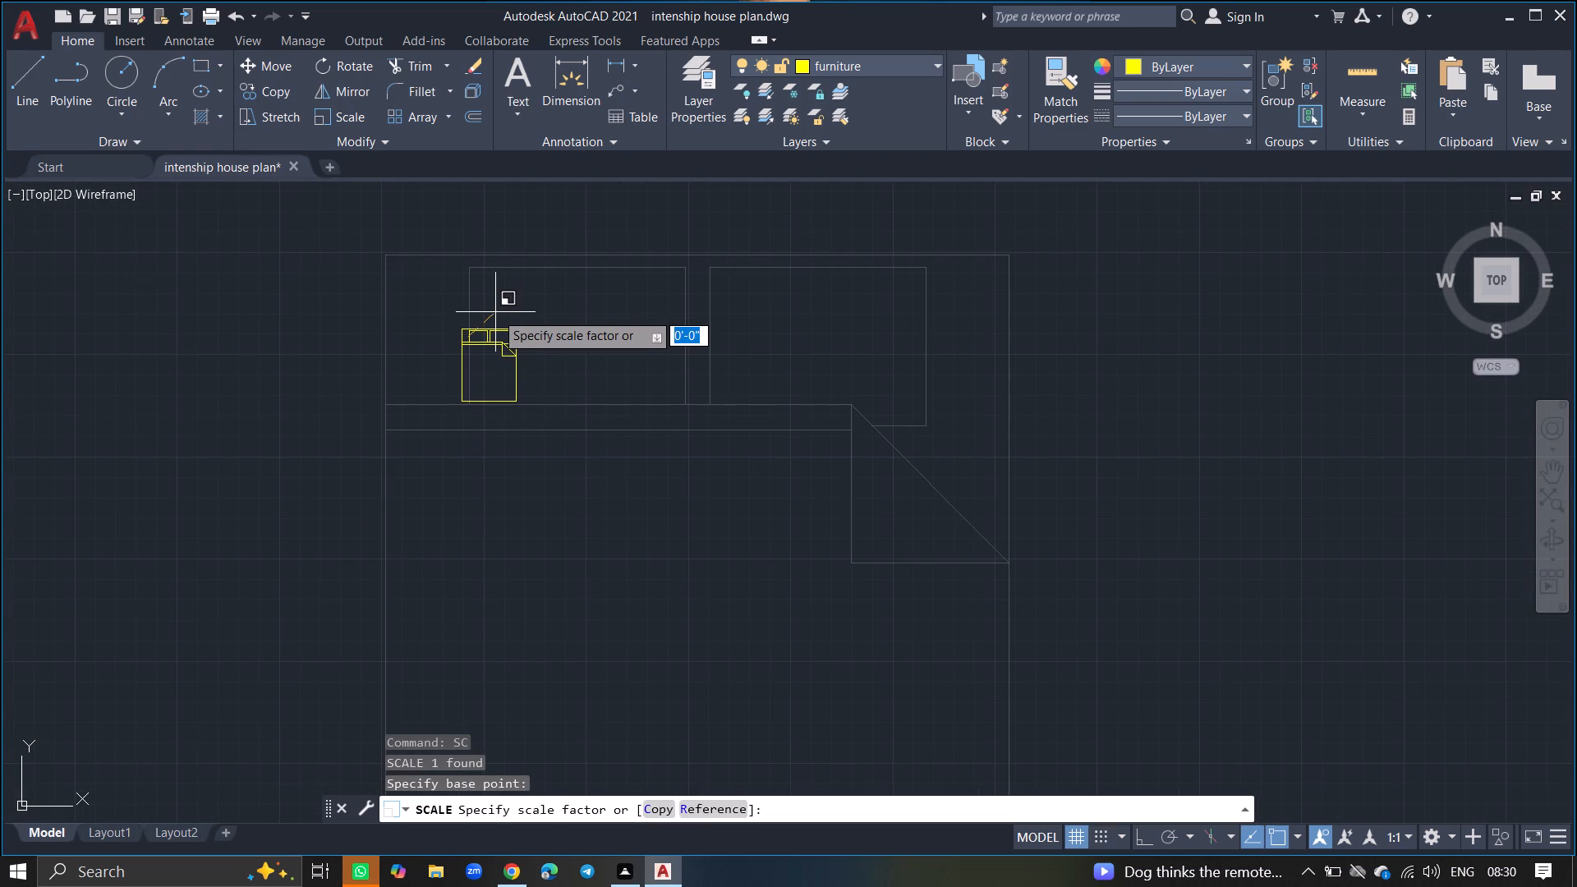
pyautogui.click(495, 312)
# Move the scaled bed into the second plan's lower bedroom, beside the extension wall.
pyautogui.click(486, 338)
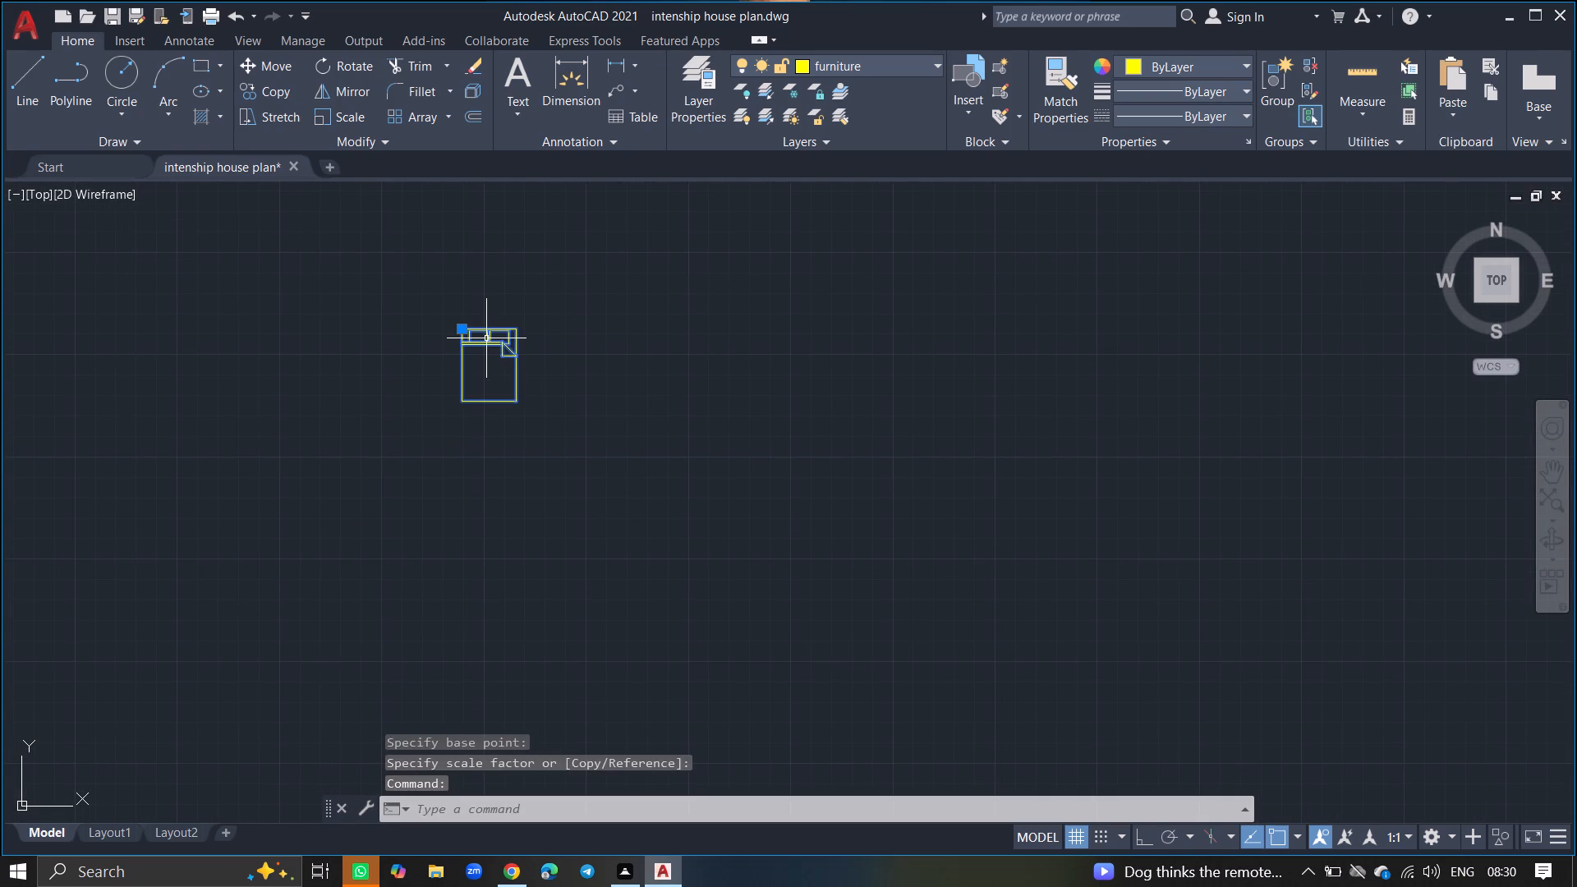
pyautogui.press('m')
pyautogui.press('o')
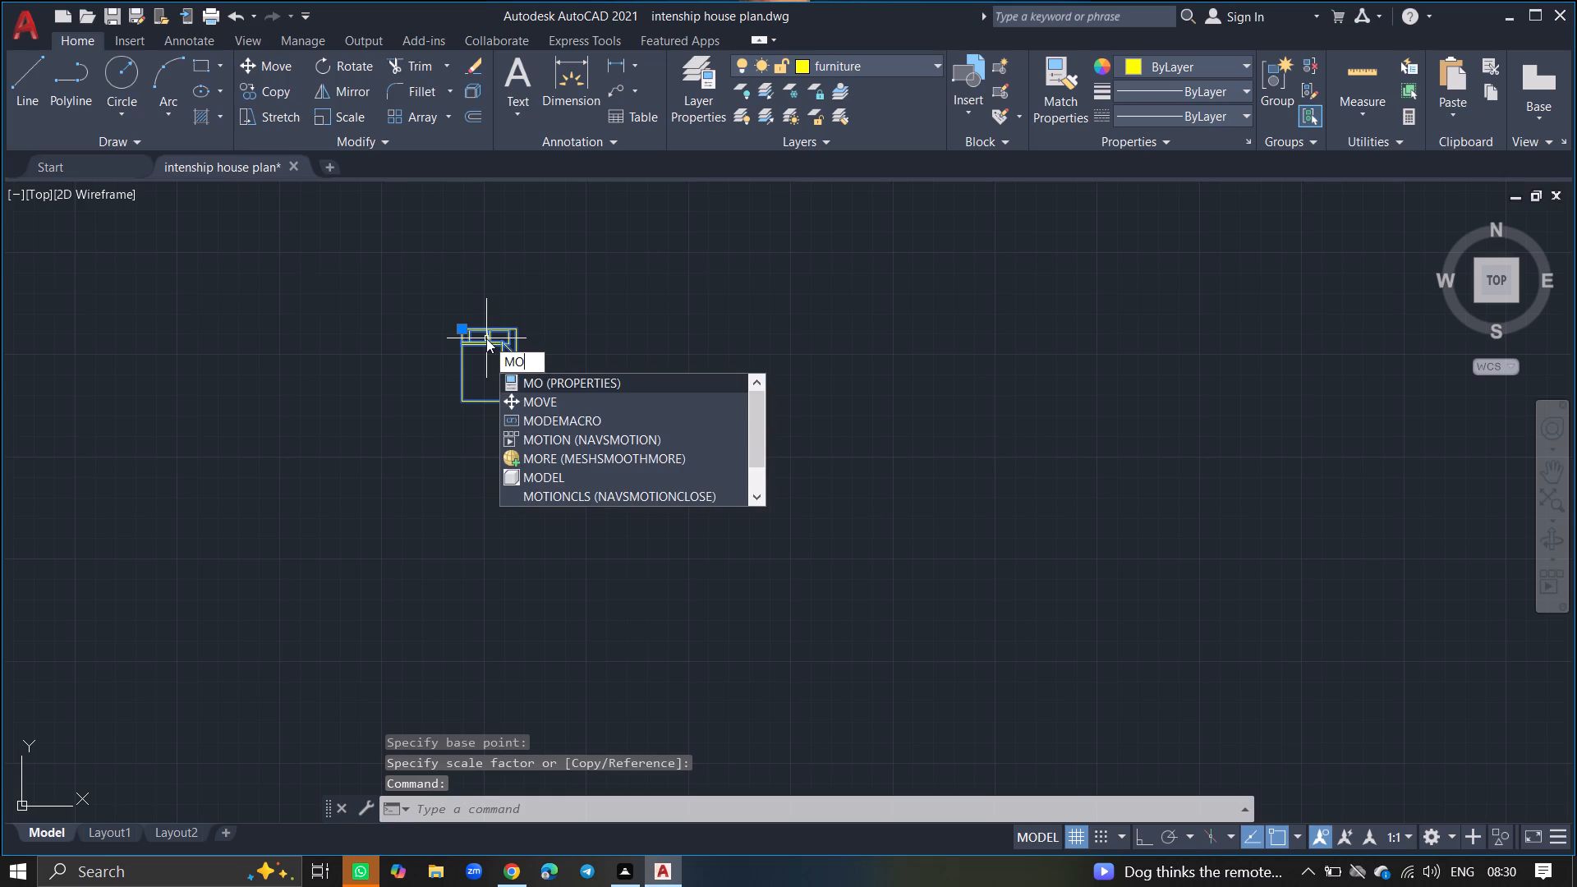
pyautogui.write('VE')
pyautogui.press('Return')
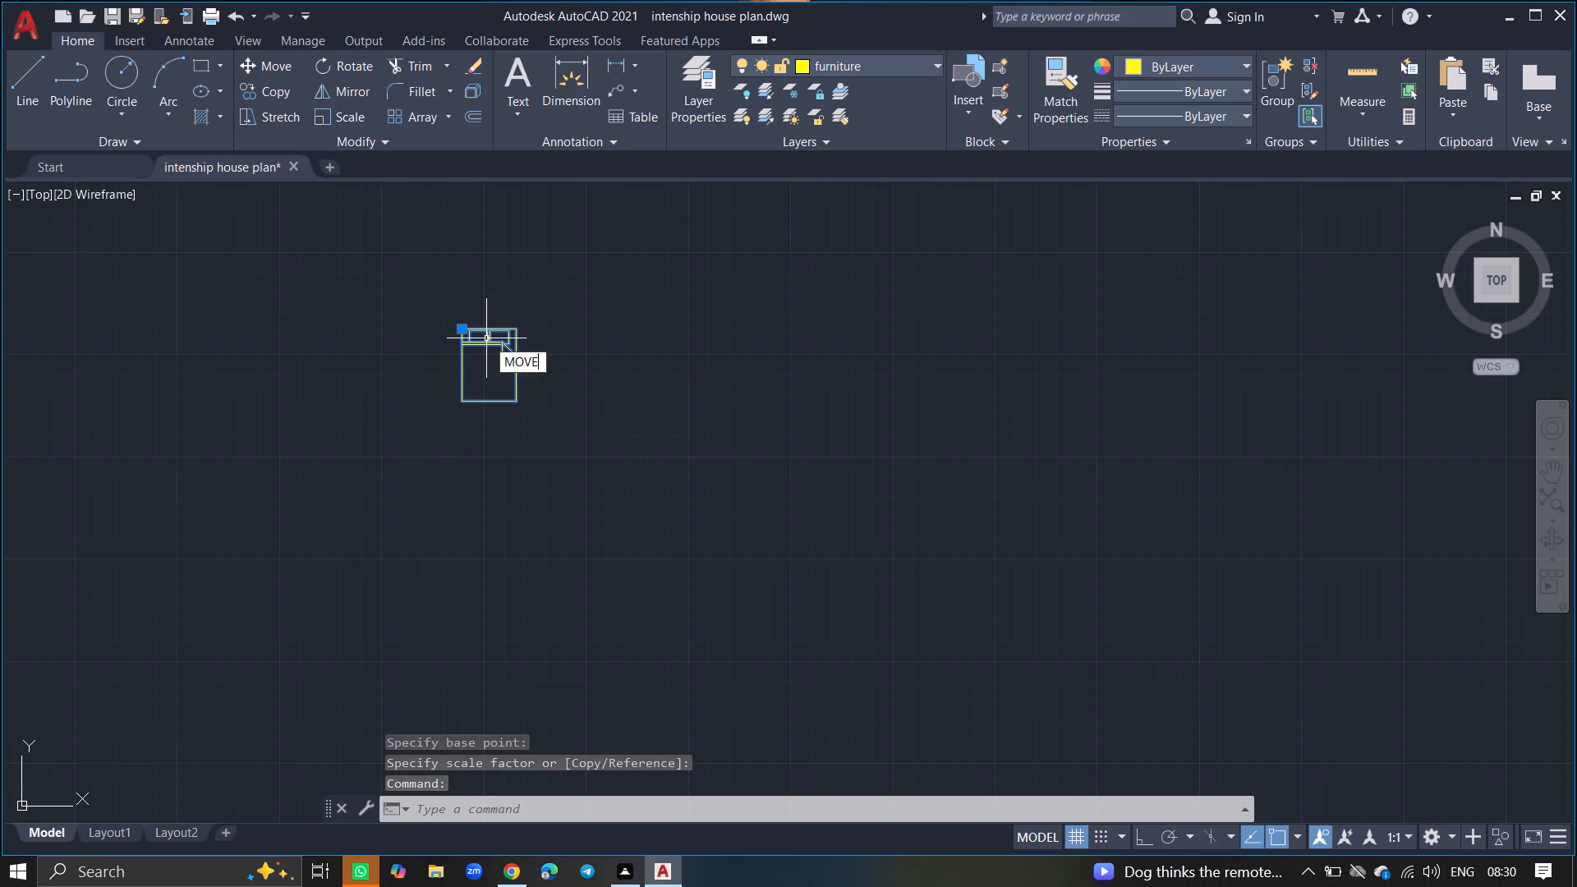
pyautogui.click(486, 338)
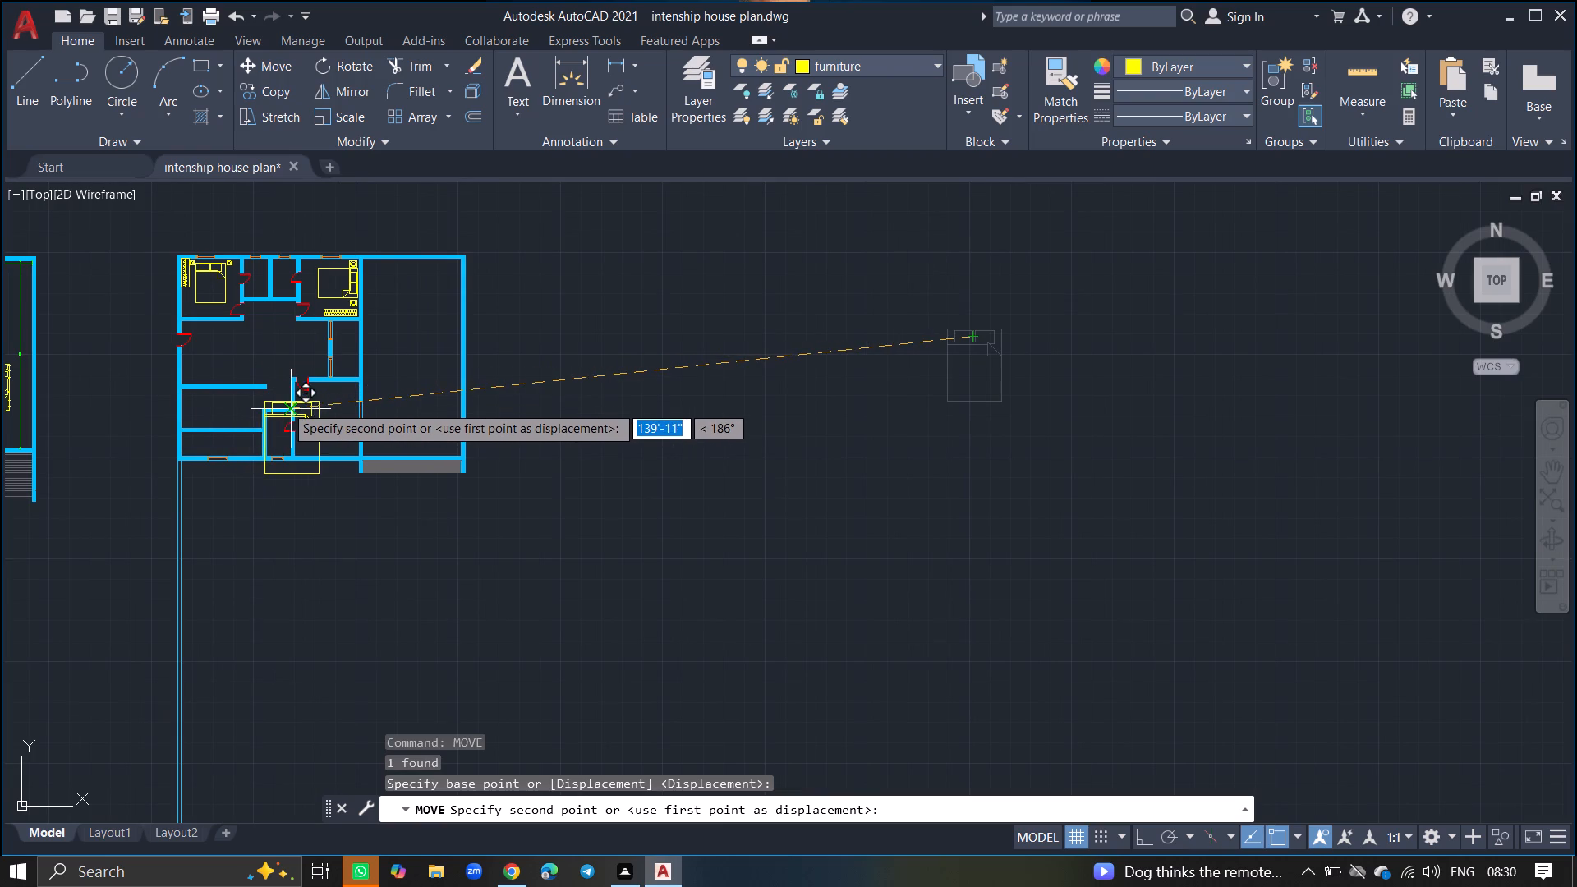
pyautogui.keyDown('ctrl'); pyautogui.scroll(7, 285, 405); pyautogui.keyUp('ctrl')
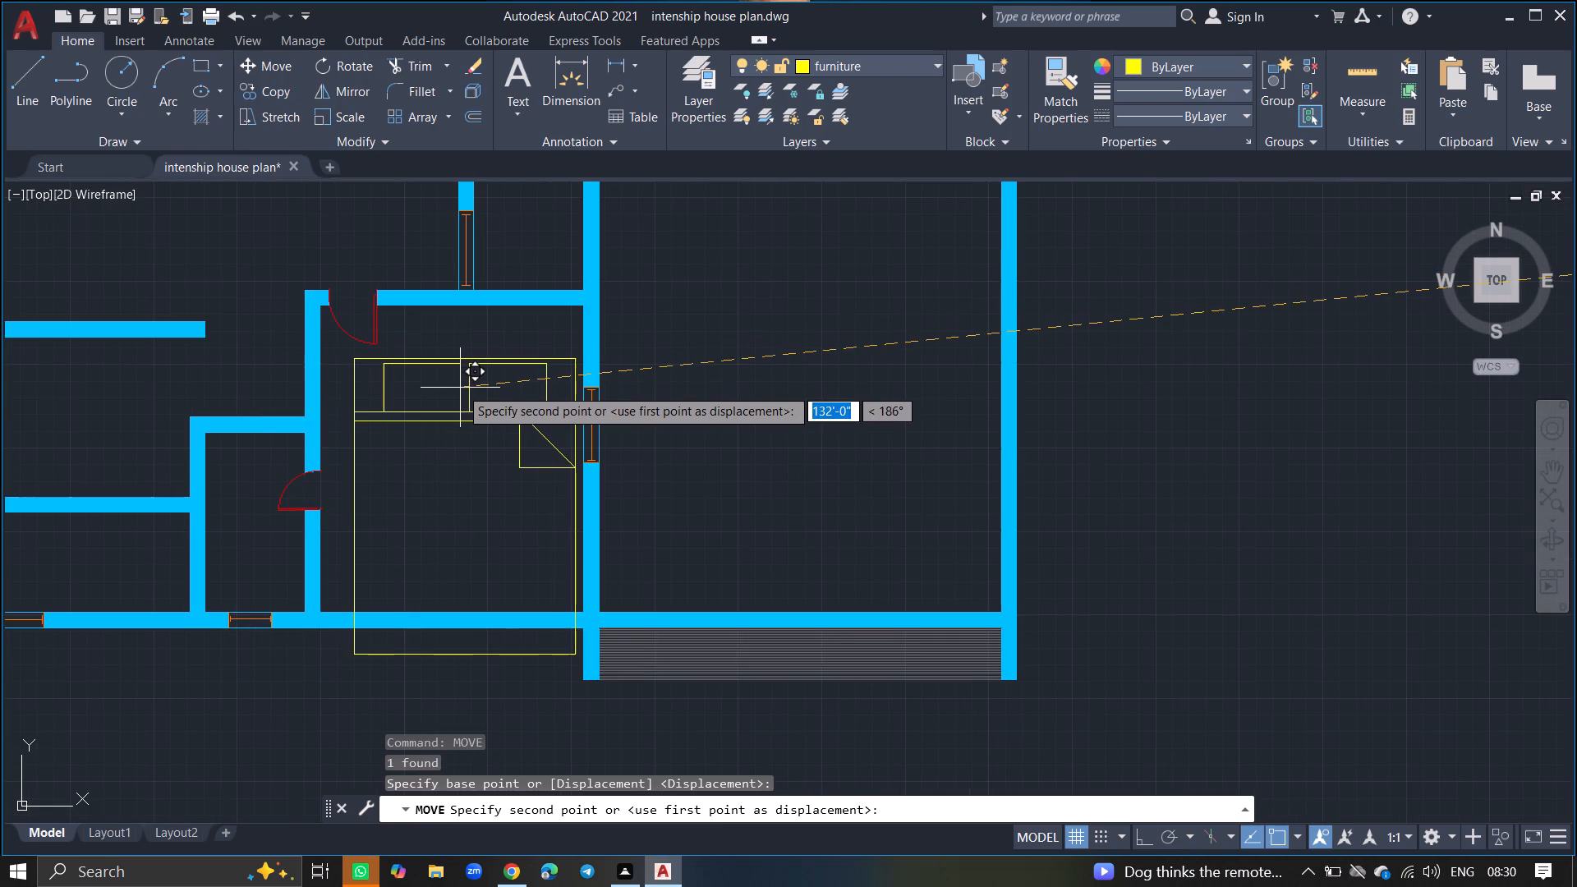
pyautogui.click(460, 388)
# Scale the bed in the lower bedroom down to about half its size so it fits the room.
pyautogui.click(499, 347)
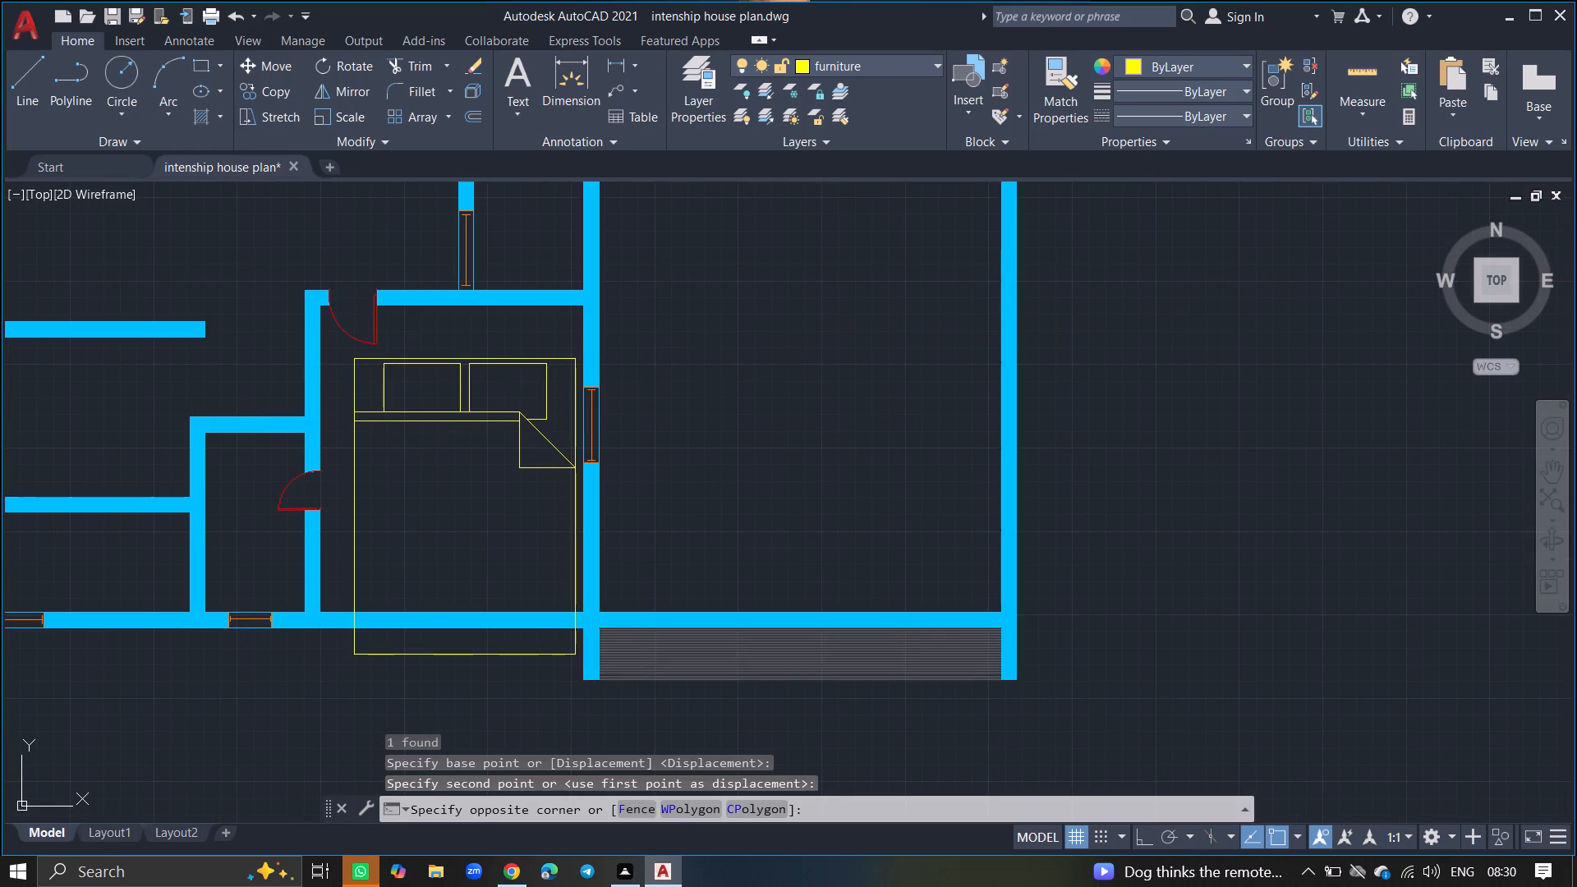
pyautogui.click(430, 456)
pyautogui.write('SC')
pyautogui.press('Return')
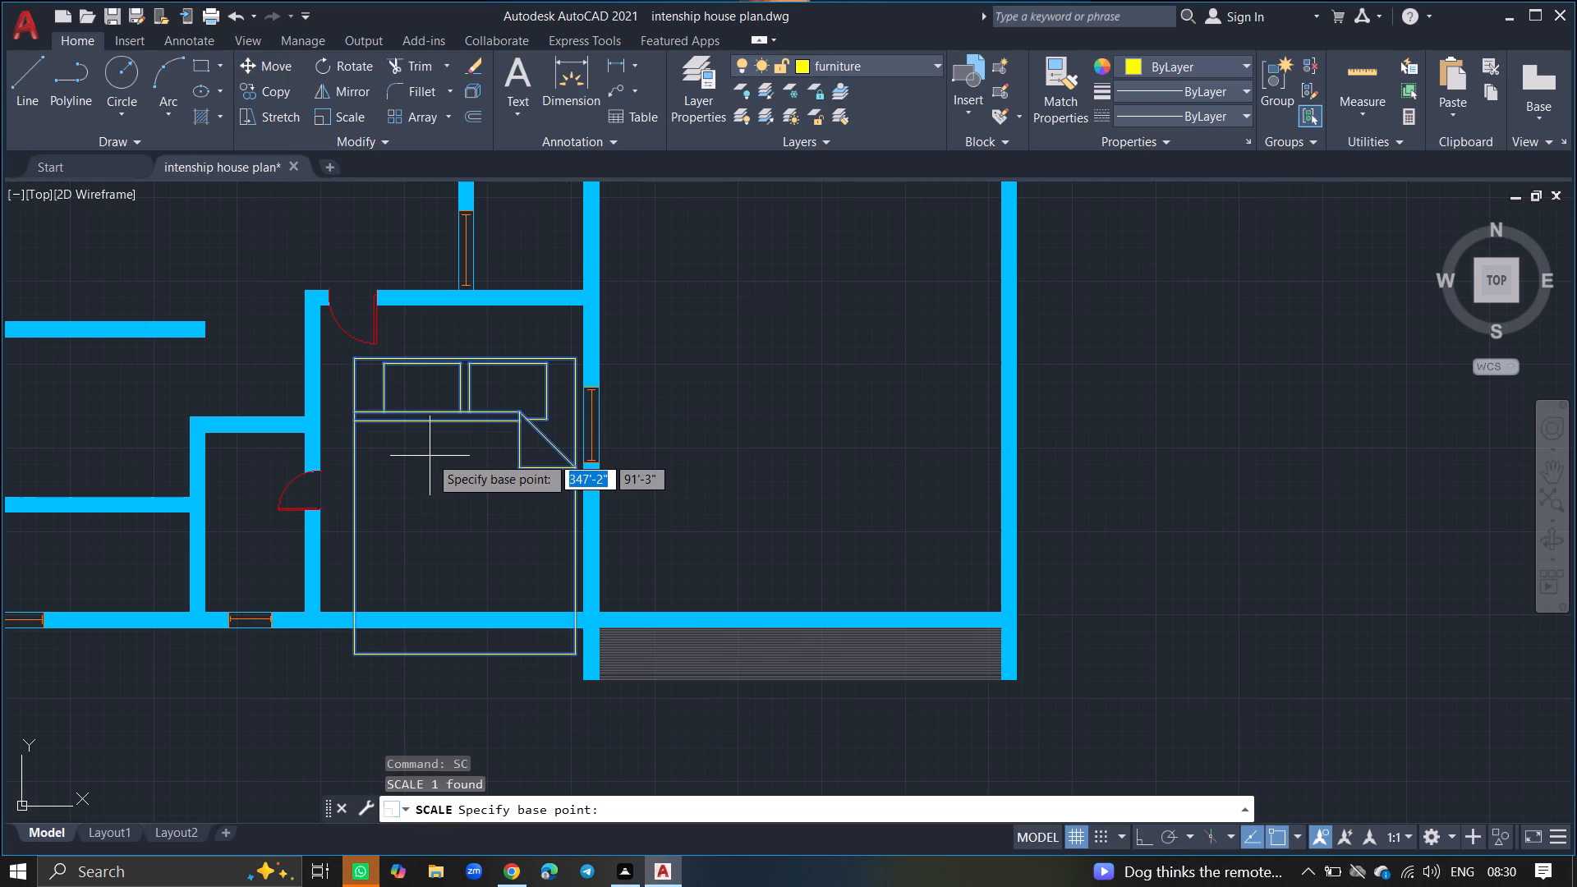
pyautogui.click(460, 371)
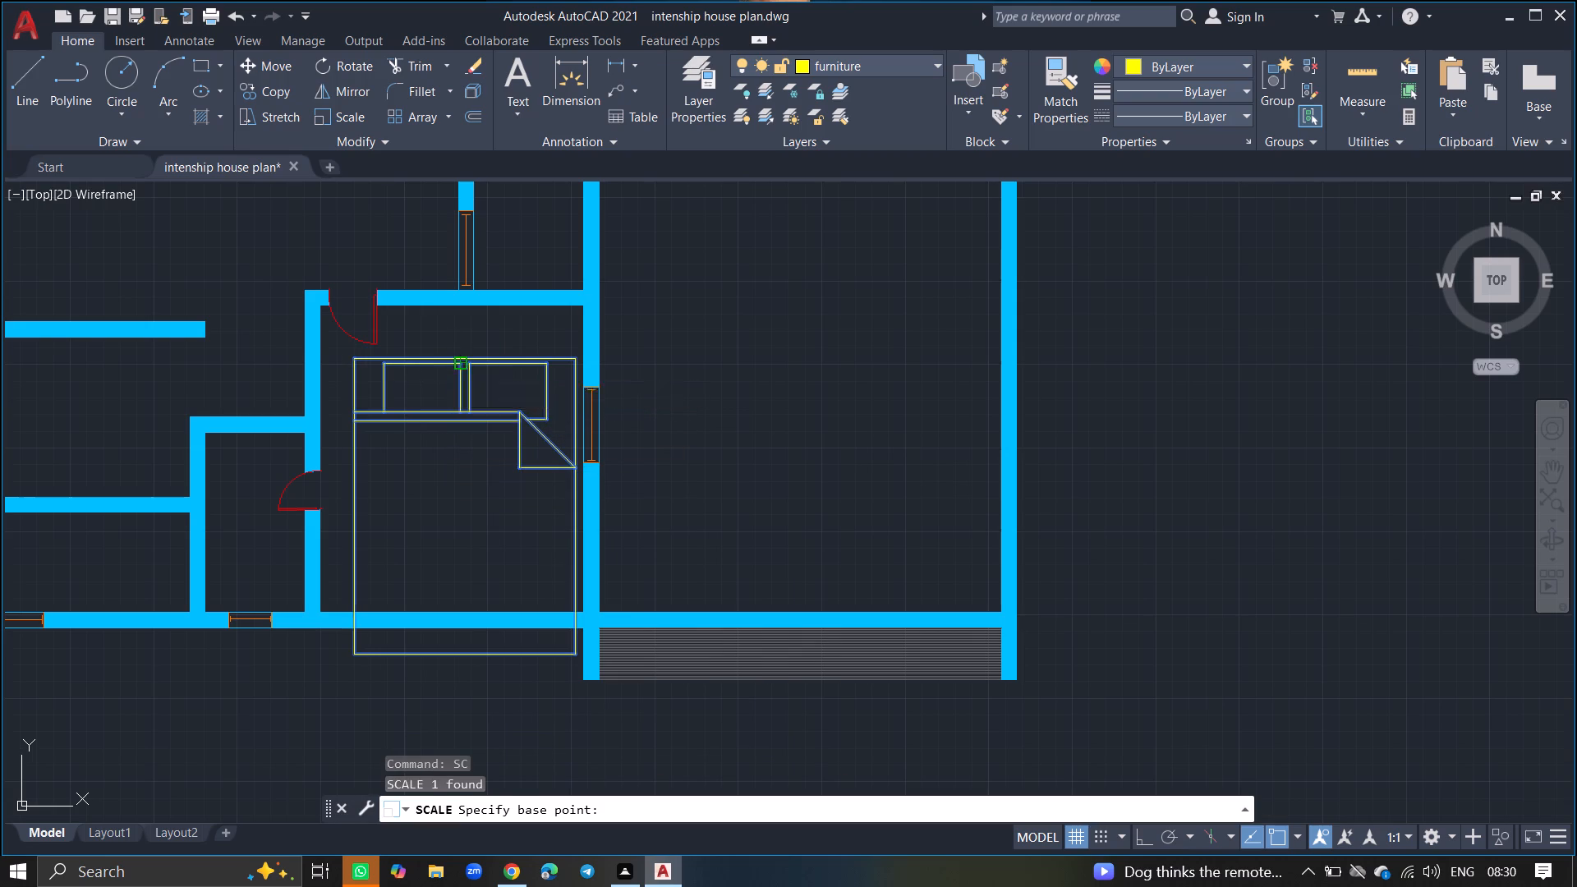
pyautogui.click(503, 307)
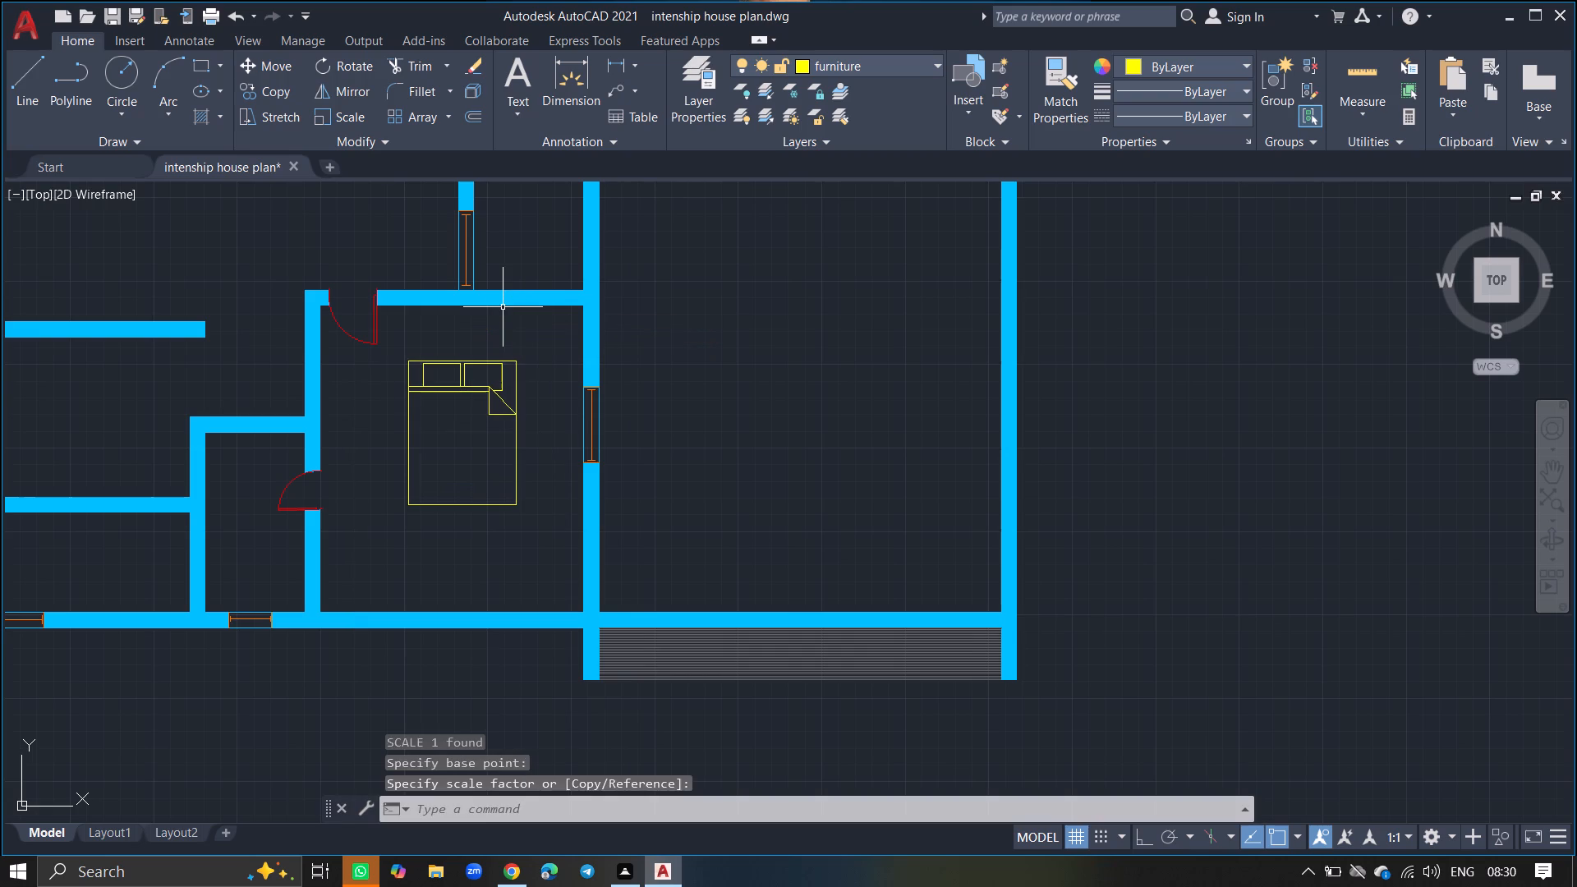
# Rotate the lower bedroom's bed 180° about a point at the base of its pillows.
pyautogui.click(462, 369)
pyautogui.write('RO')
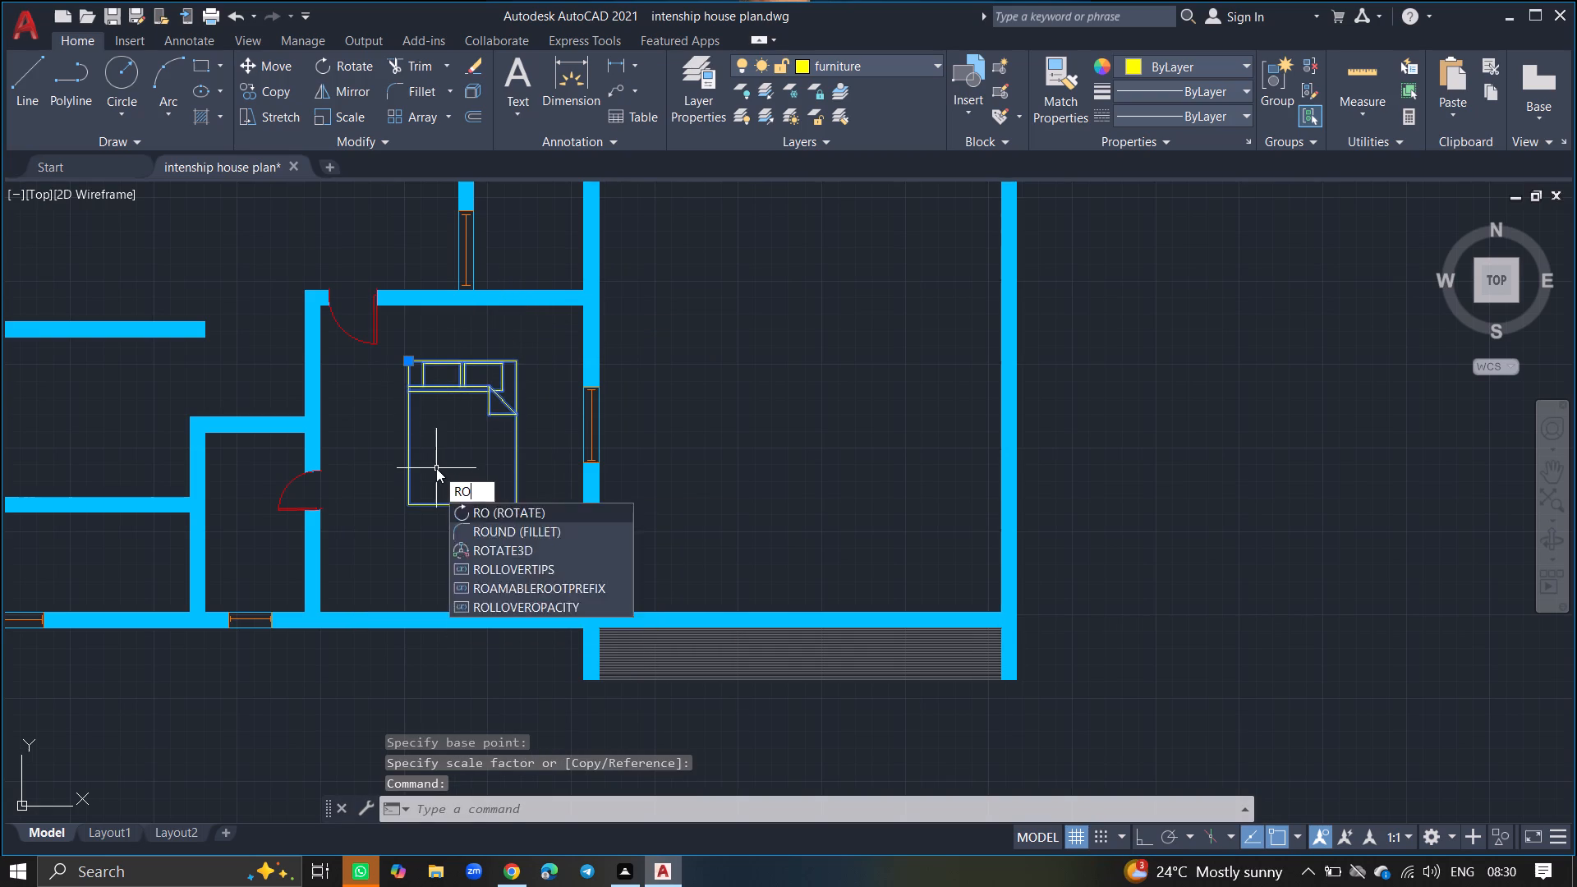
pyautogui.press('Return')
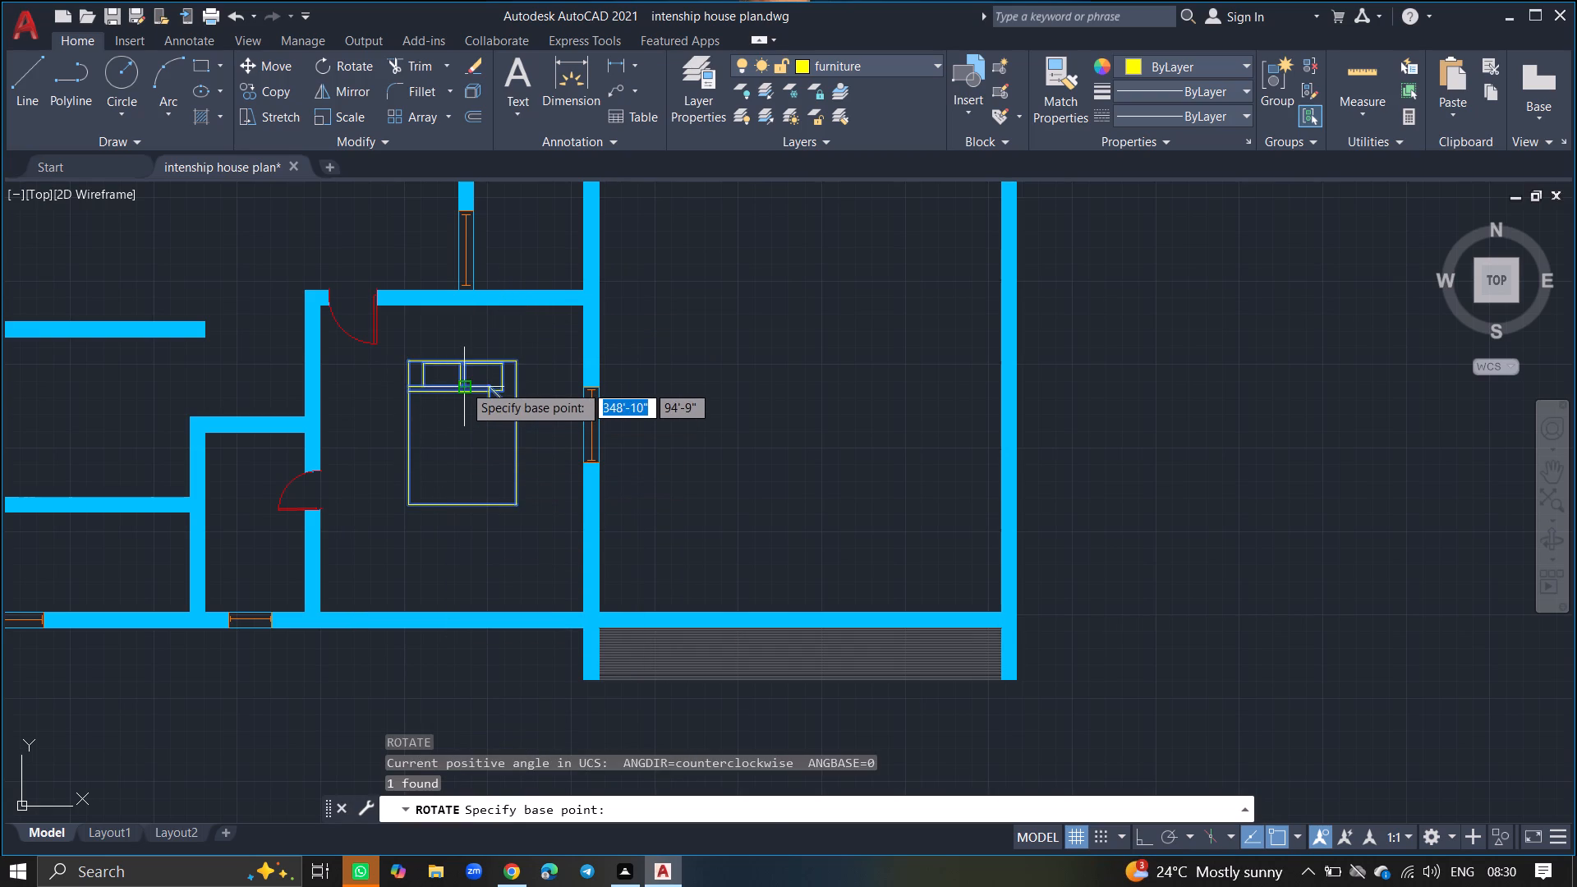
pyautogui.click(463, 384)
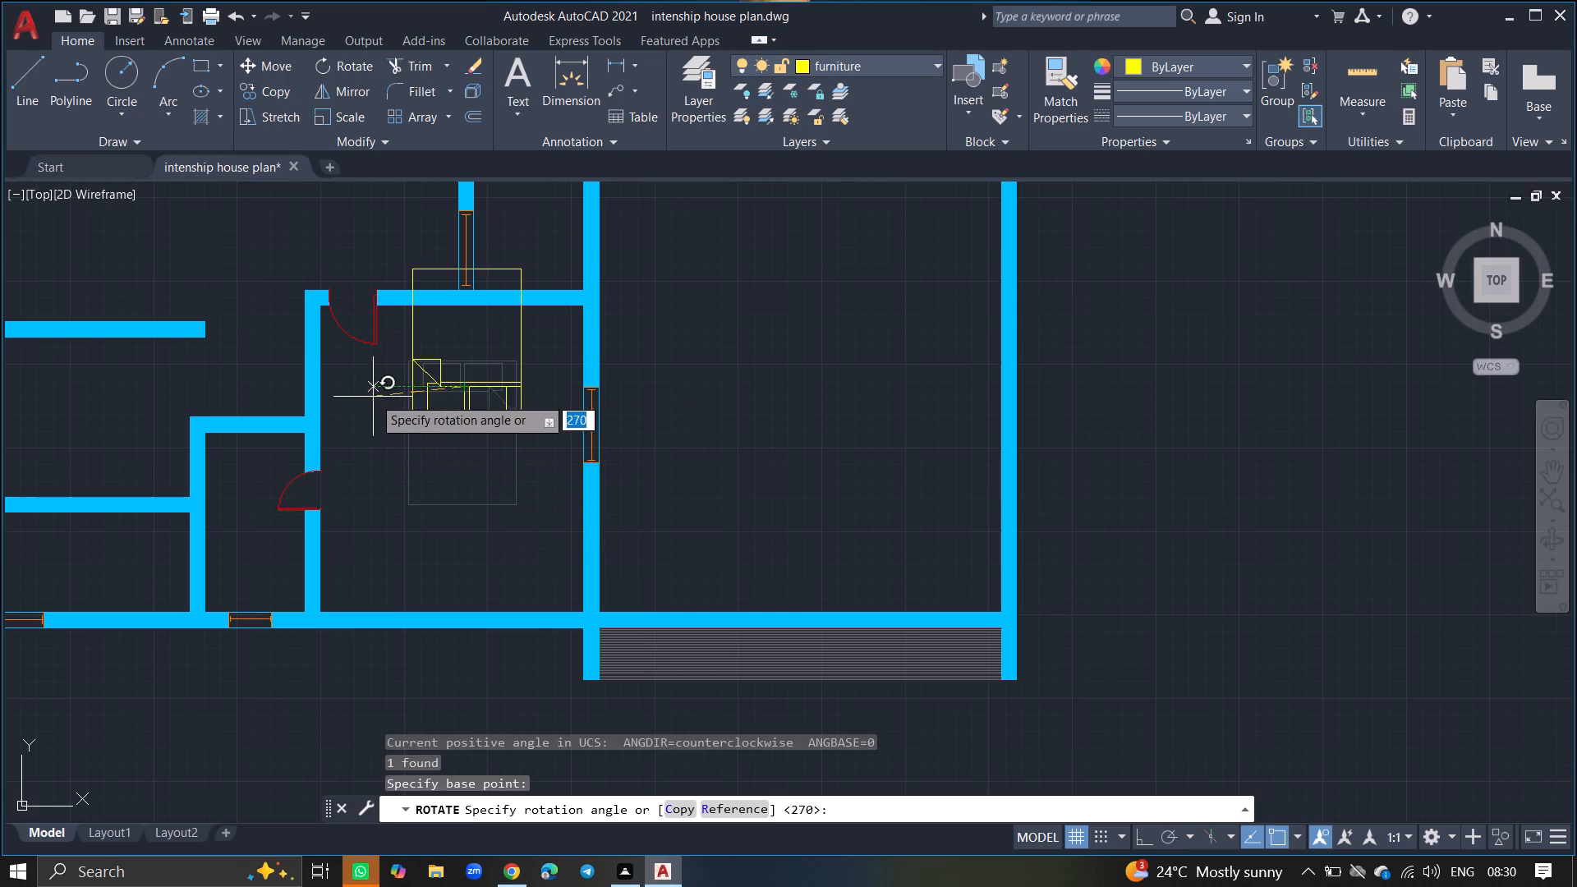
pyautogui.click(371, 387)
# Move the lower bedroom's bed about 8'-9" straight down so its pillow end sits near the bottom wall.
pyautogui.click(467, 365)
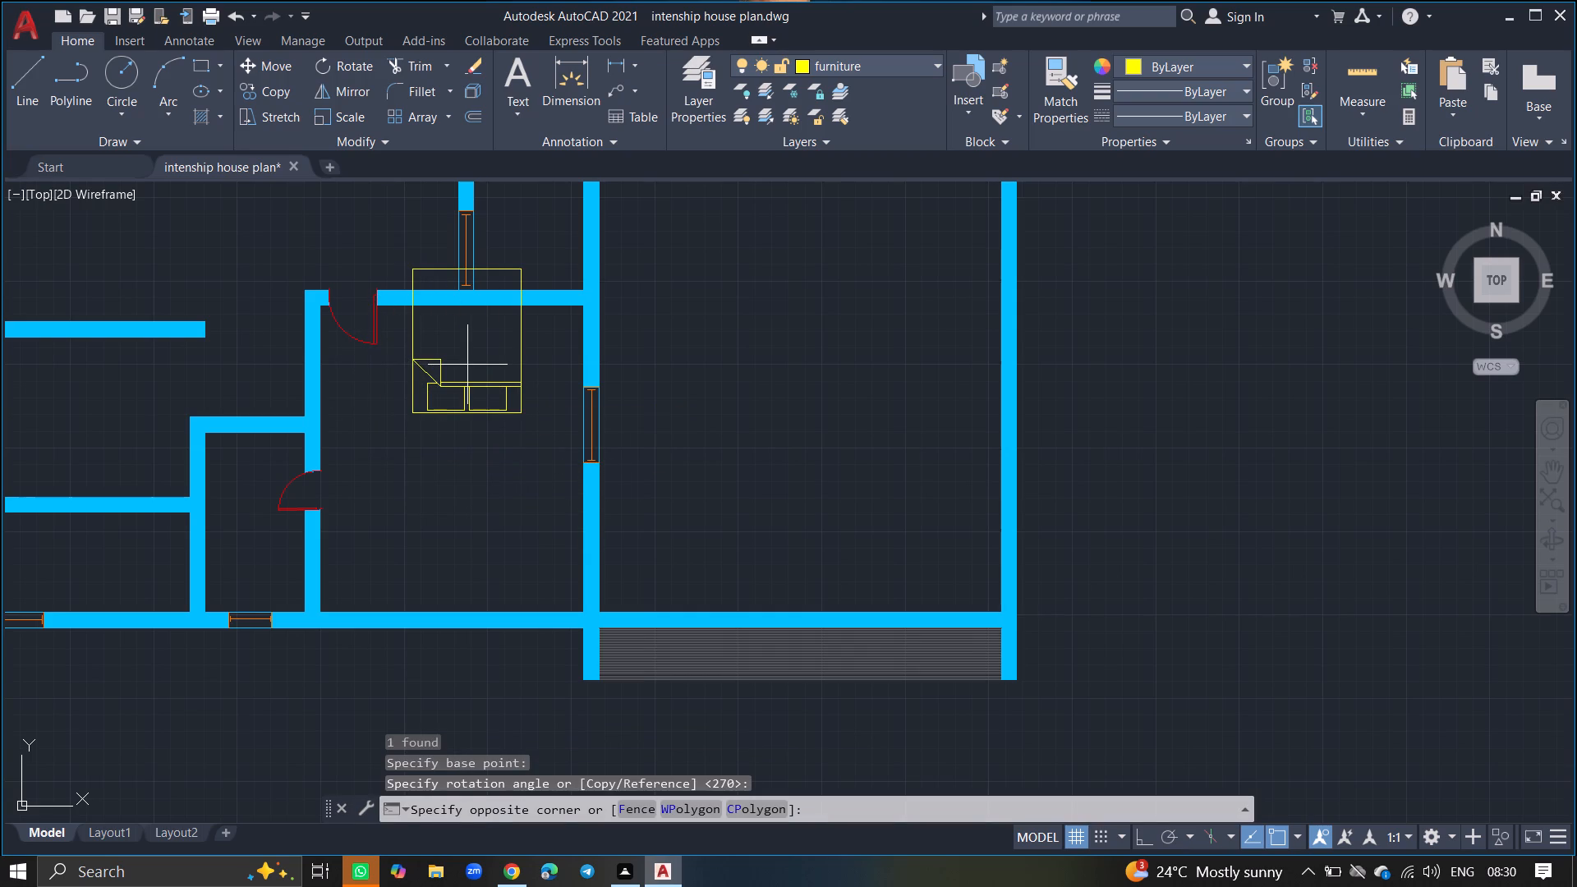
pyautogui.click(407, 448)
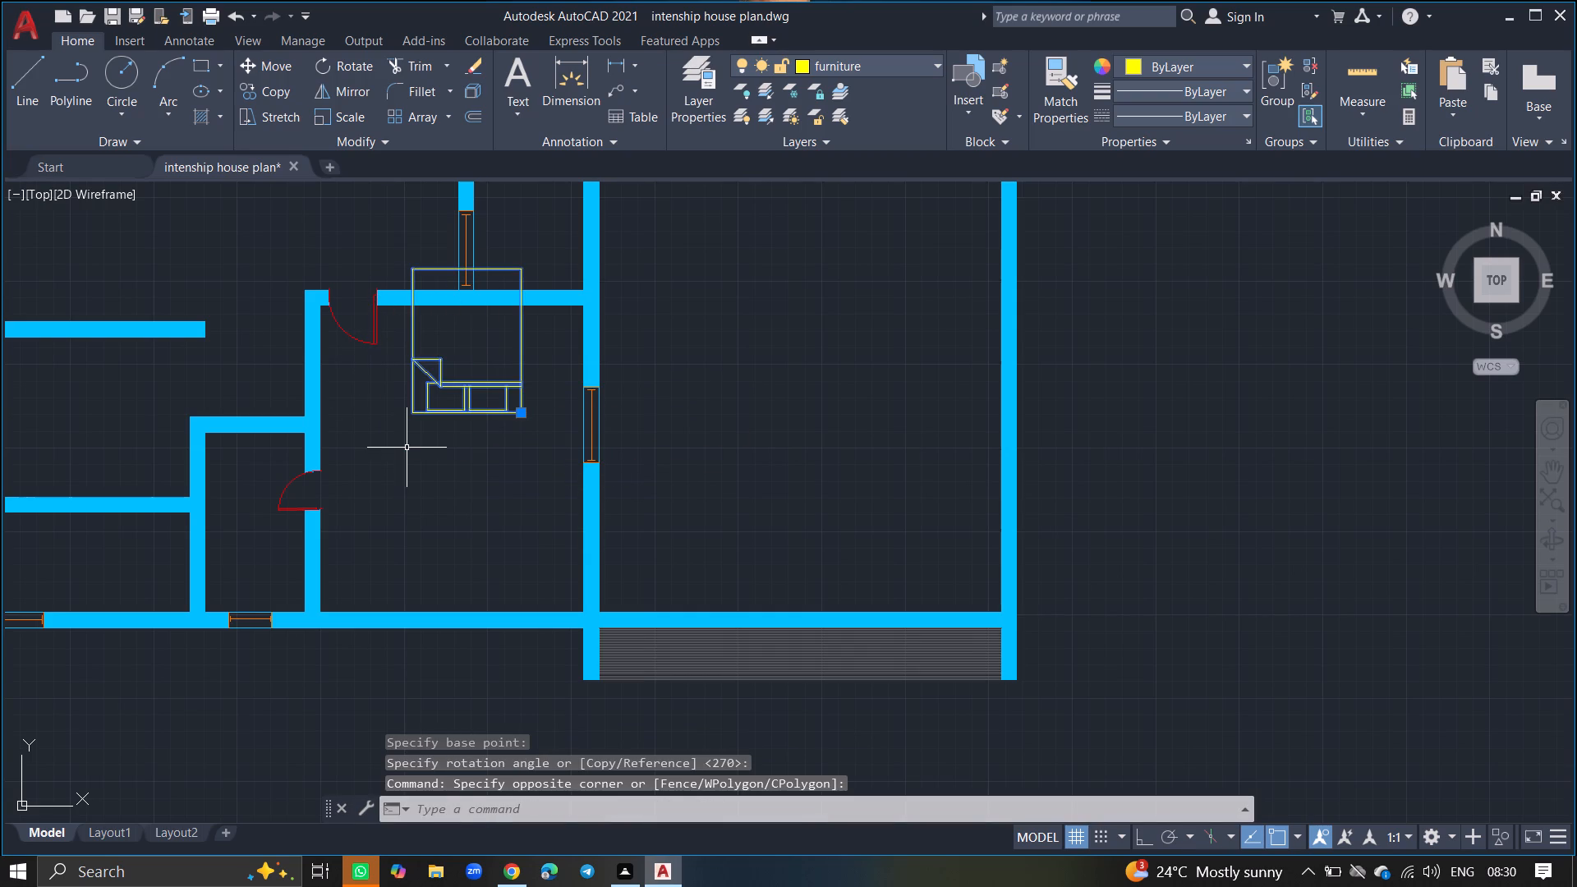
pyautogui.write('MOVE')
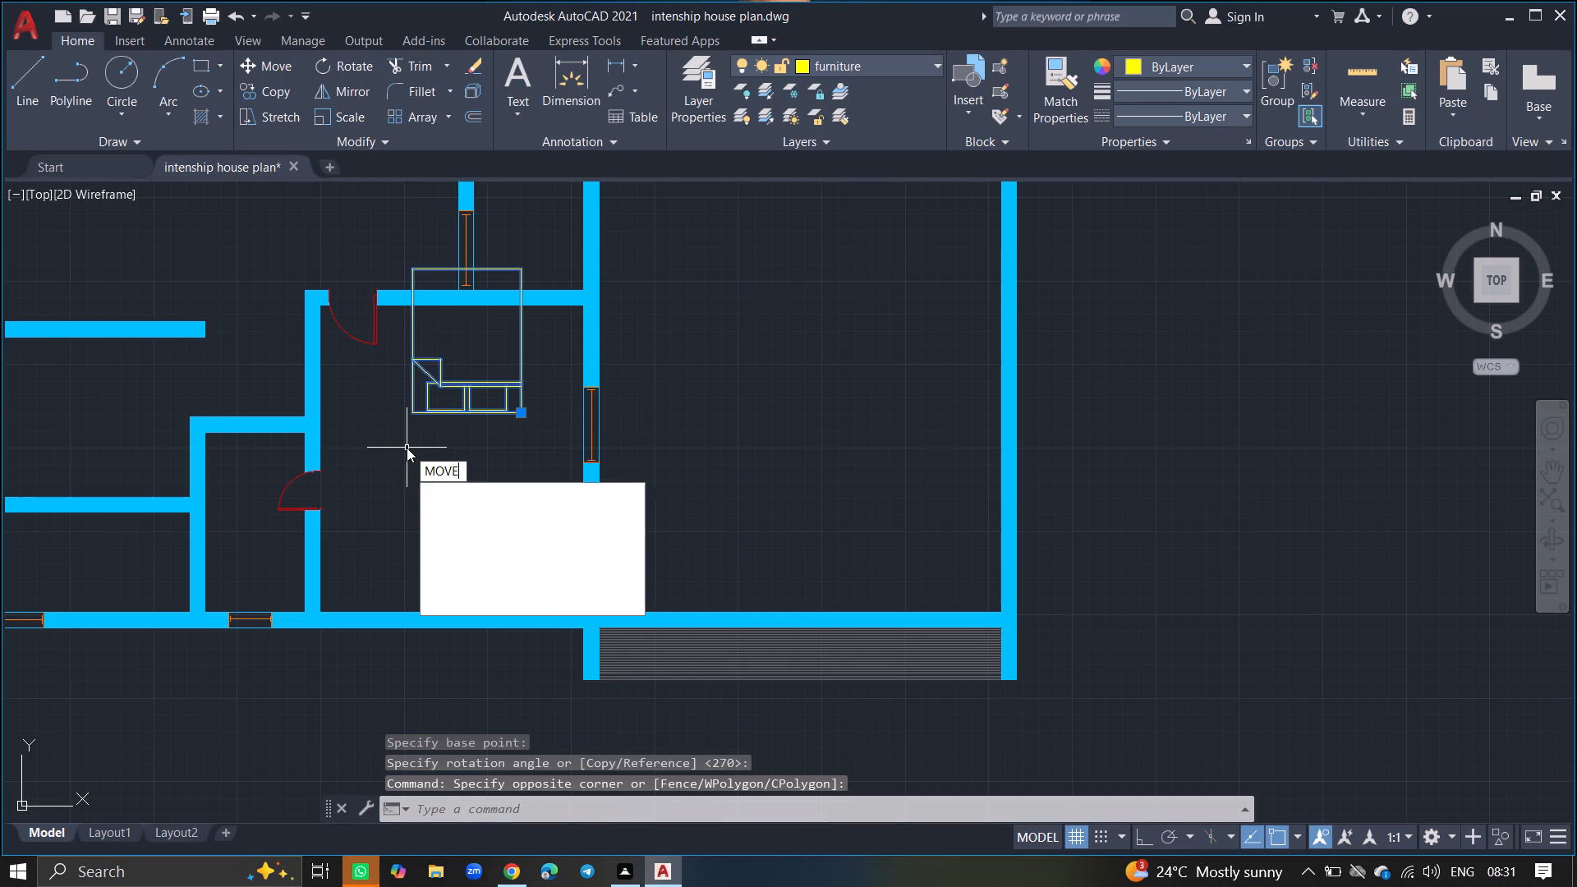
pyautogui.press('Return')
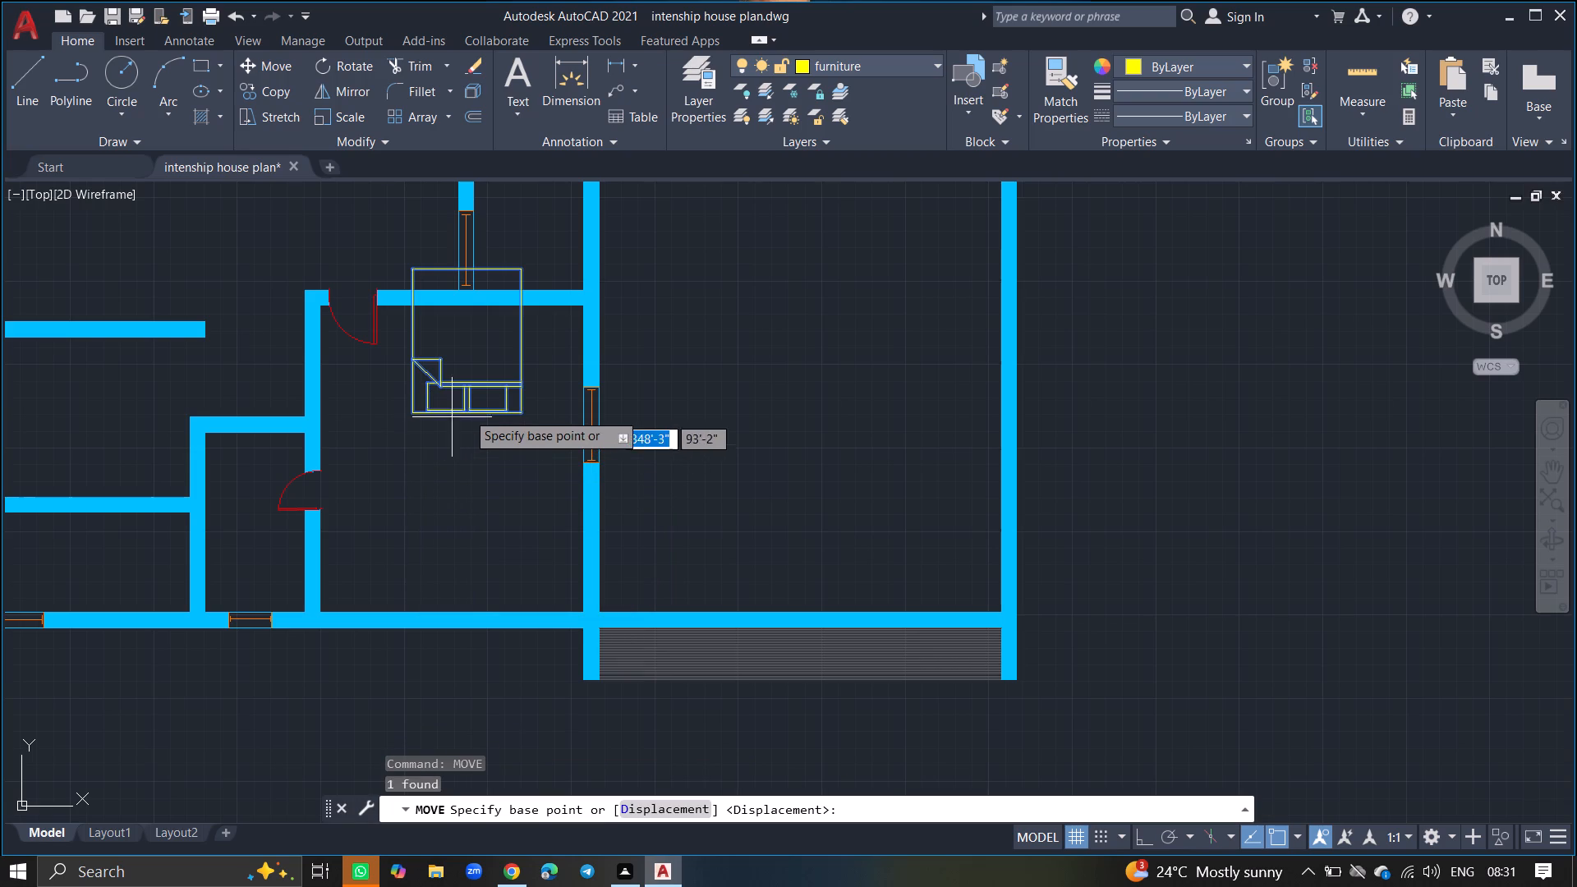
pyautogui.click(466, 388)
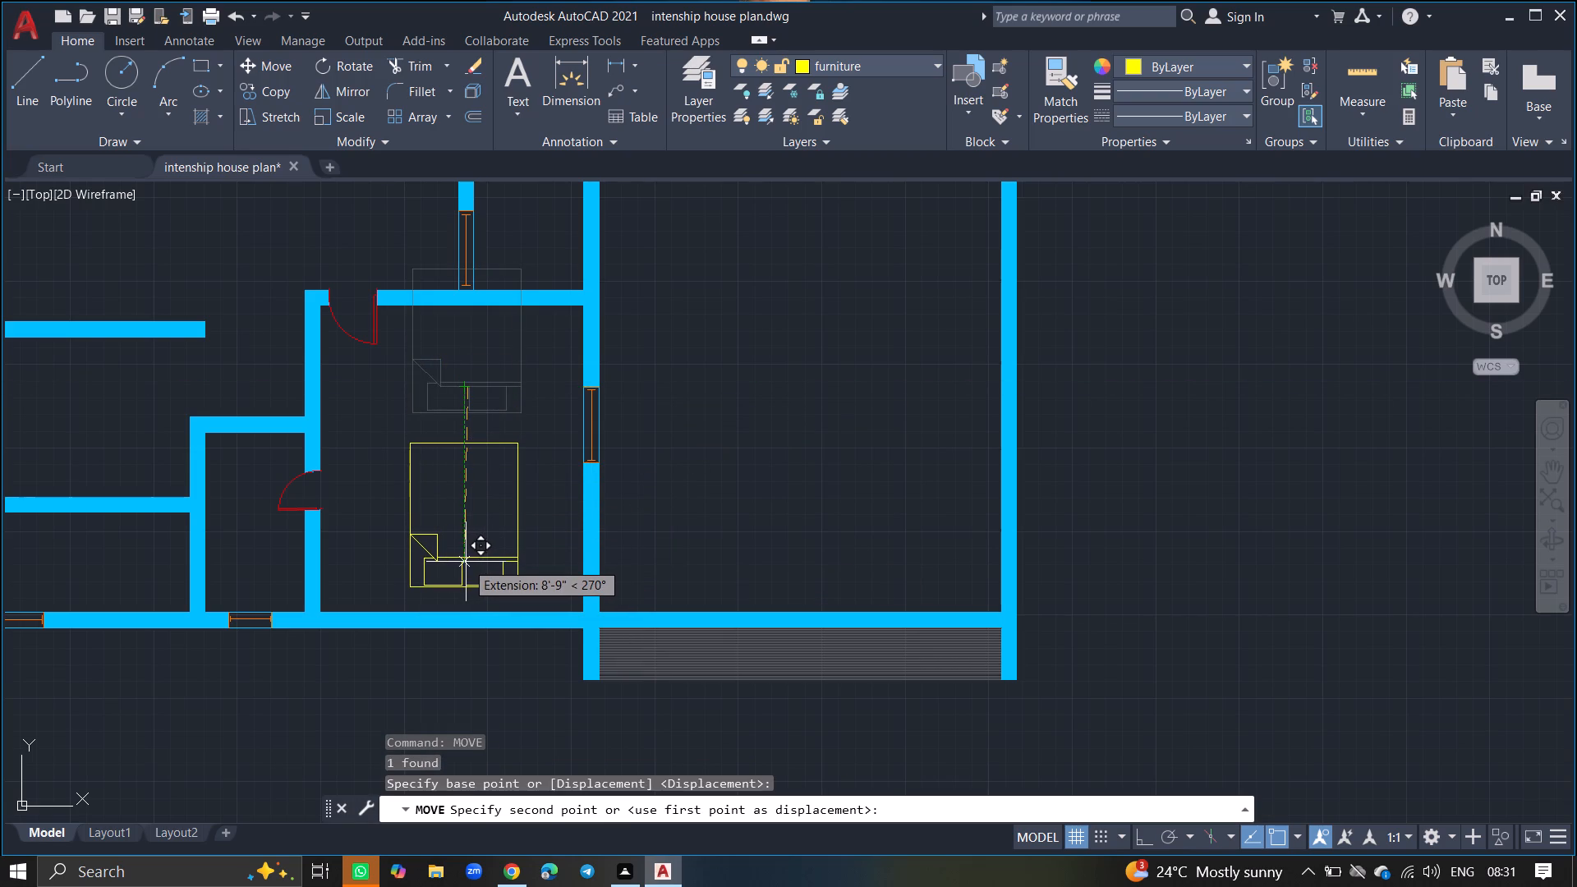
pyautogui.click(461, 563)
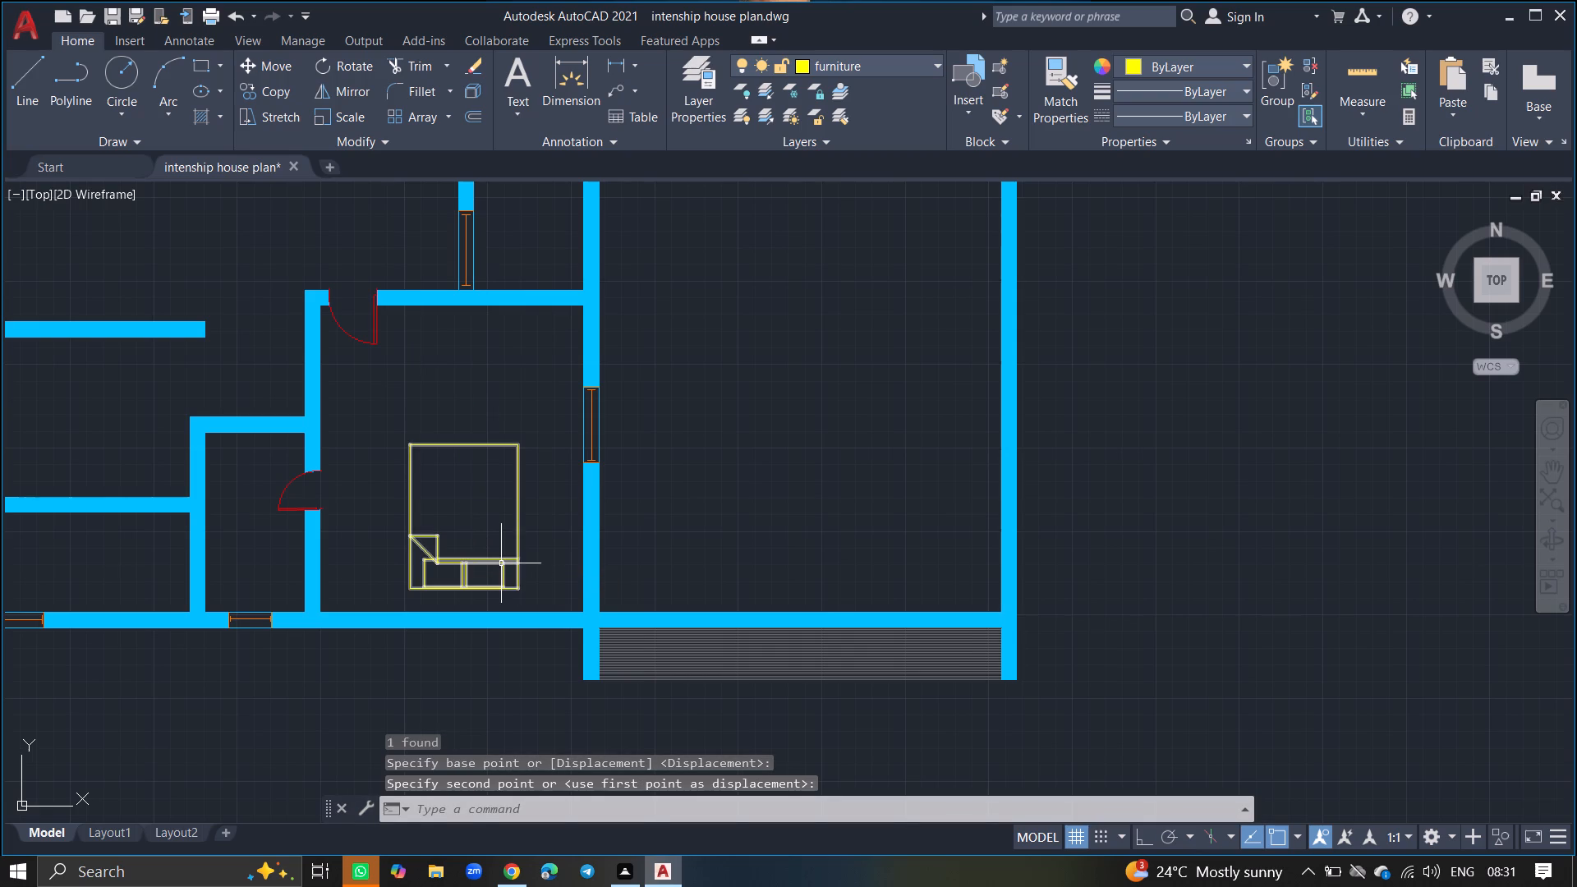
# Draw a wardrobe rectangle about 1'-7" wide and just over 6' long between the bed and the extension wall.
pyautogui.write('REC')
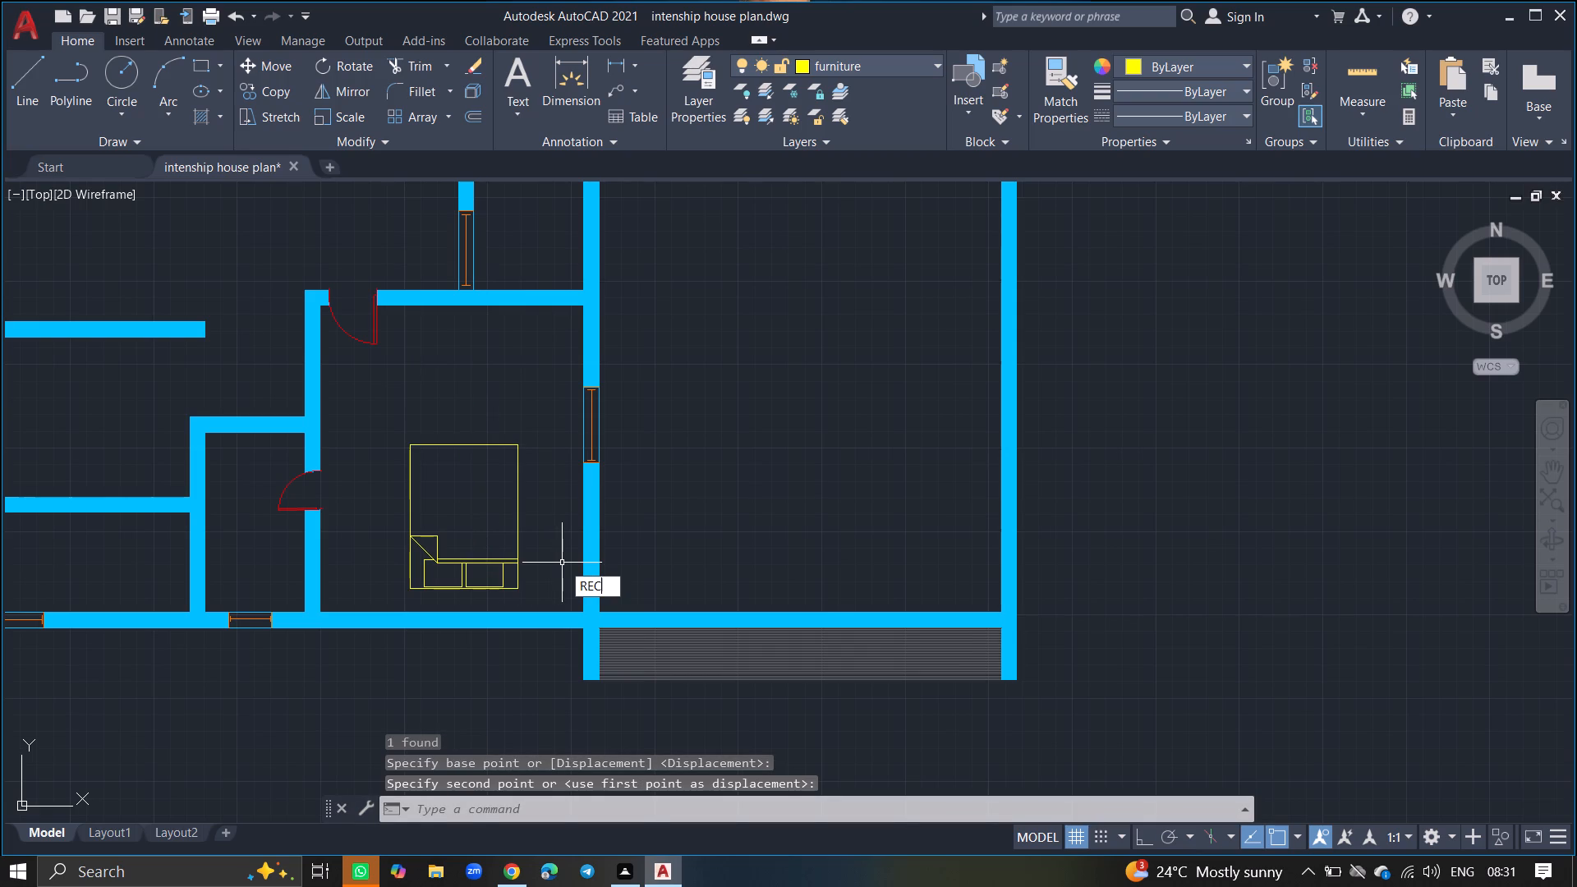
pyautogui.press('Return')
pyautogui.keyDown('ctrl'); pyautogui.scroll(2, 562, 563); pyautogui.keyUp('ctrl')
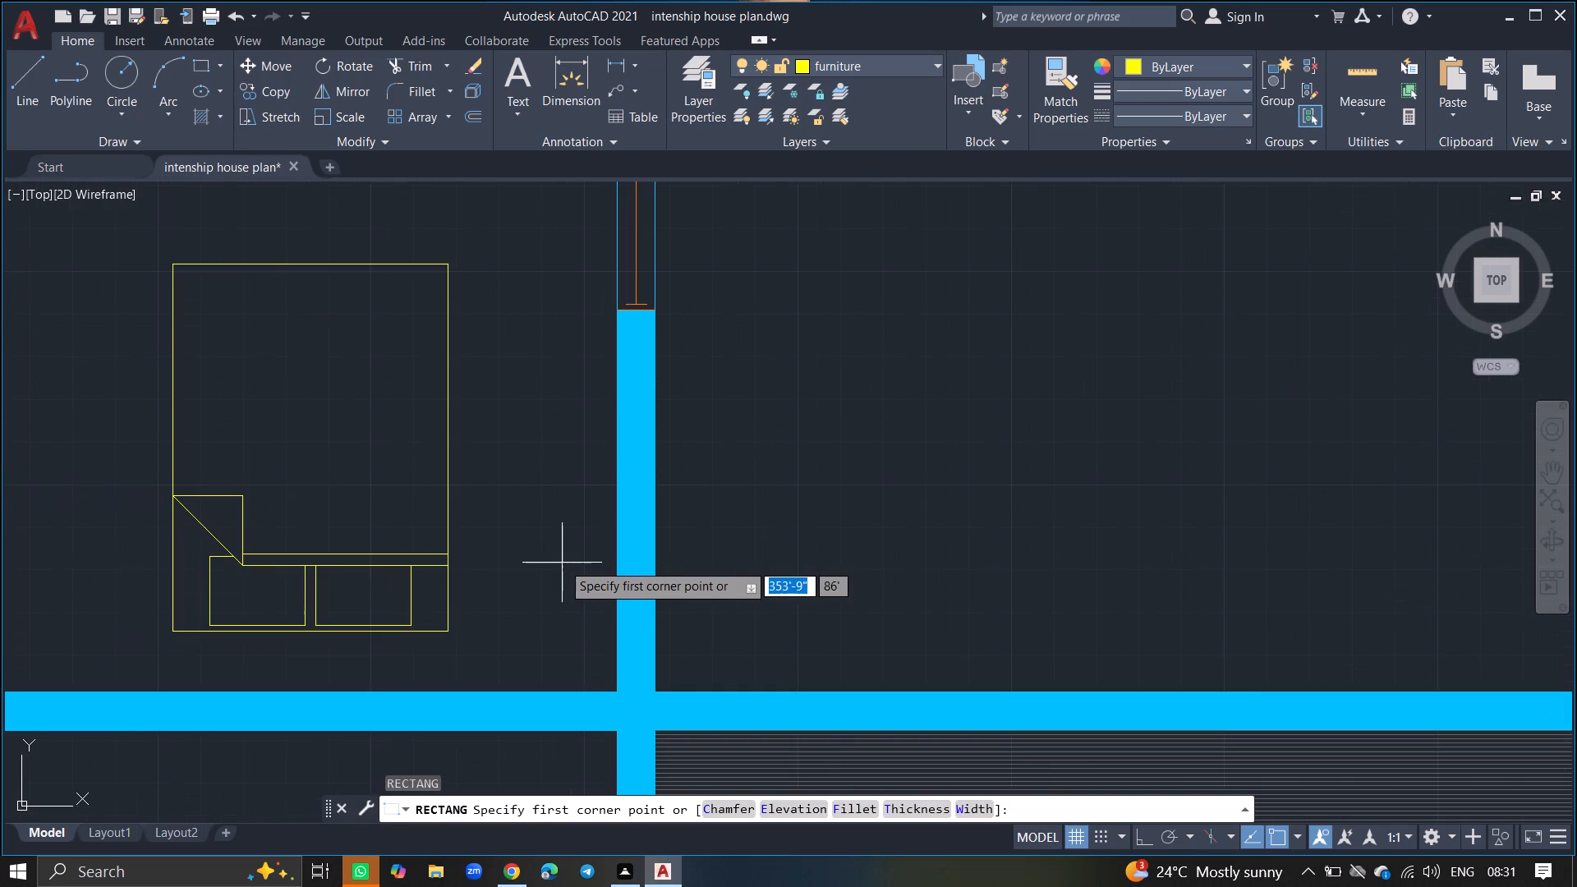
pyautogui.click(591, 663)
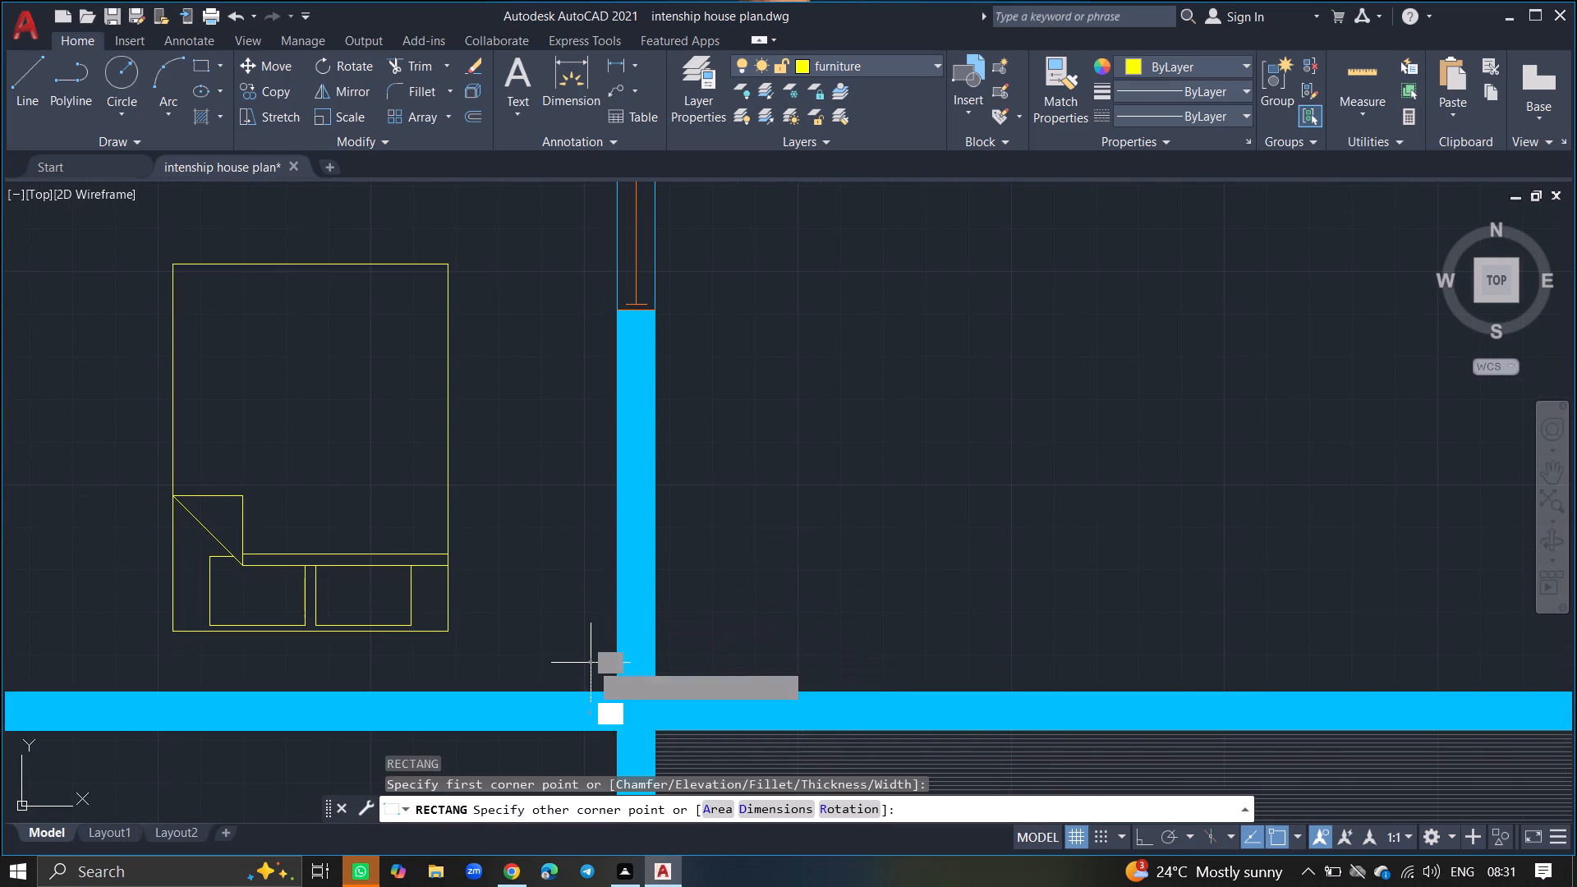
pyautogui.click(504, 329)
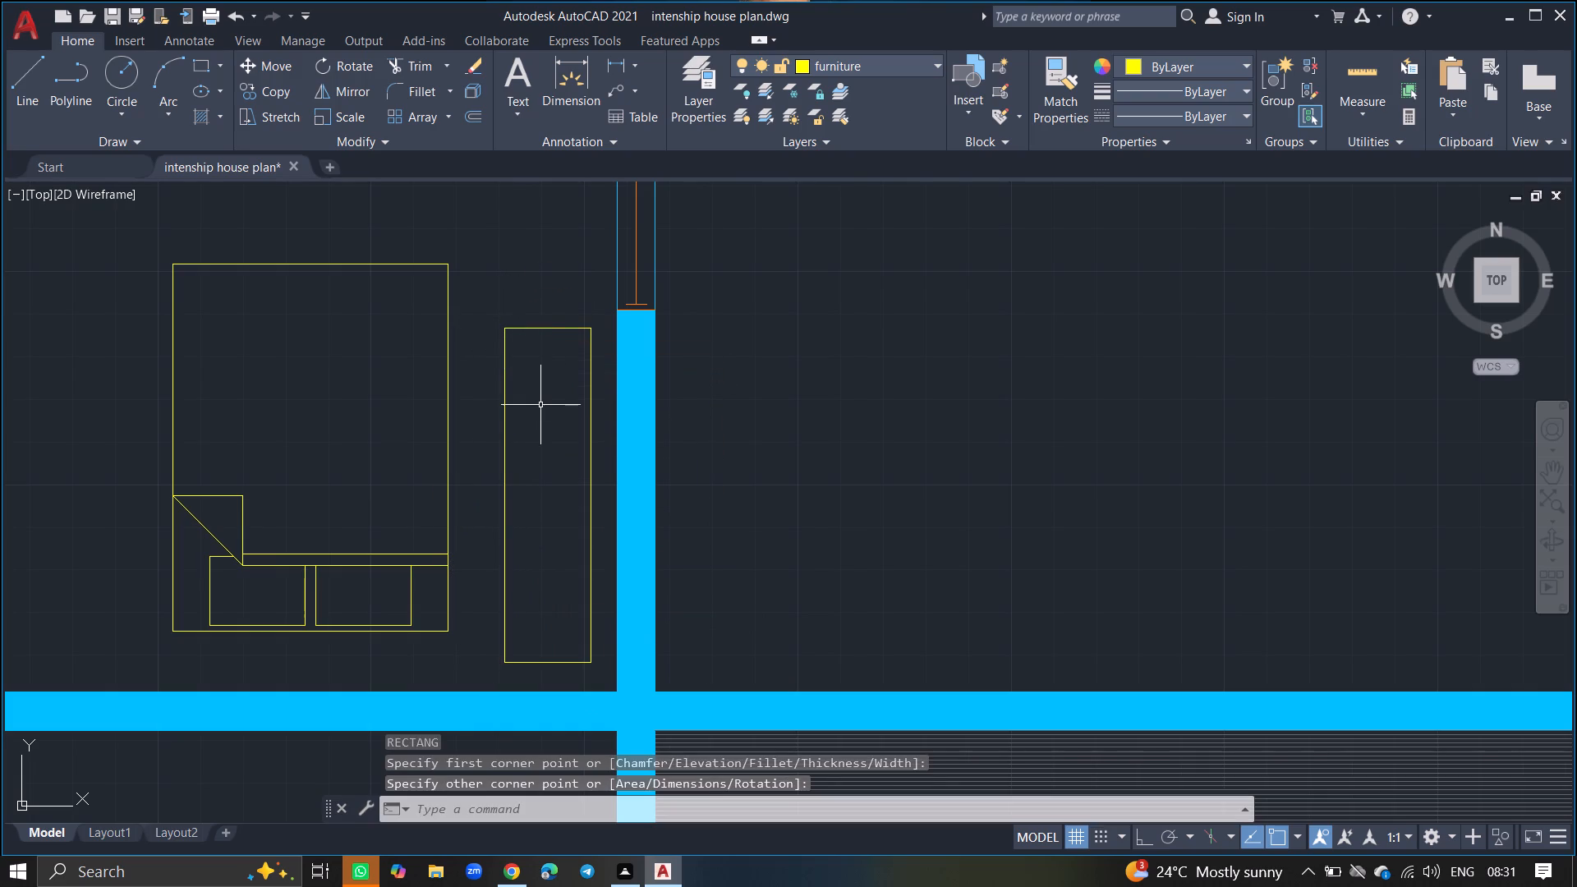
# Draw a lengthwise centre line through the wardrobe, joining the midpoints of its two short sides.
pyautogui.press('l')
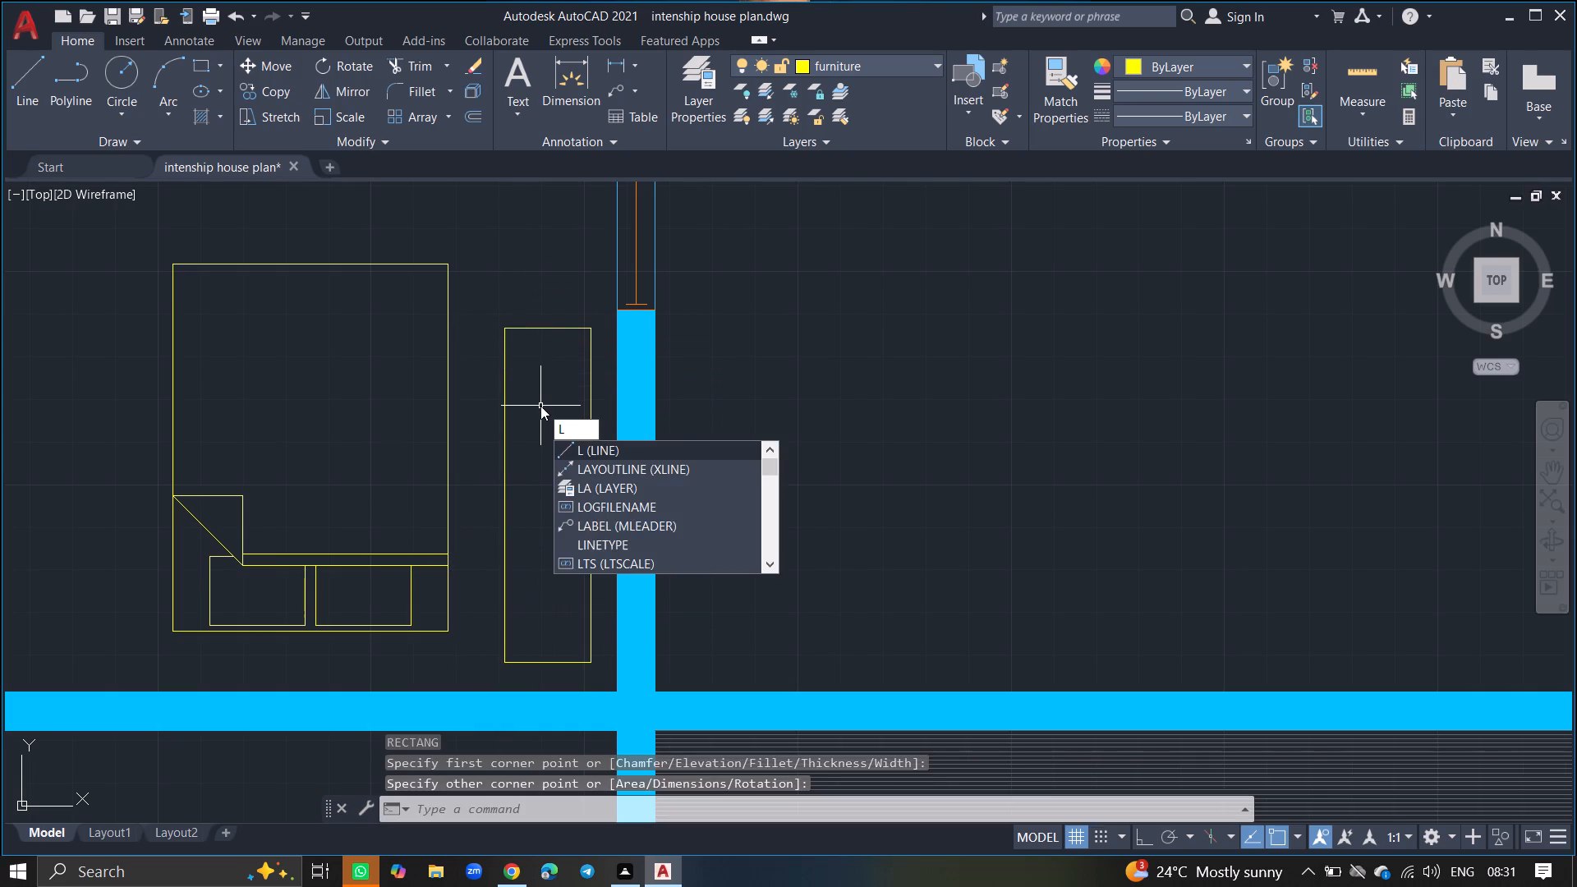
pyautogui.press('Return')
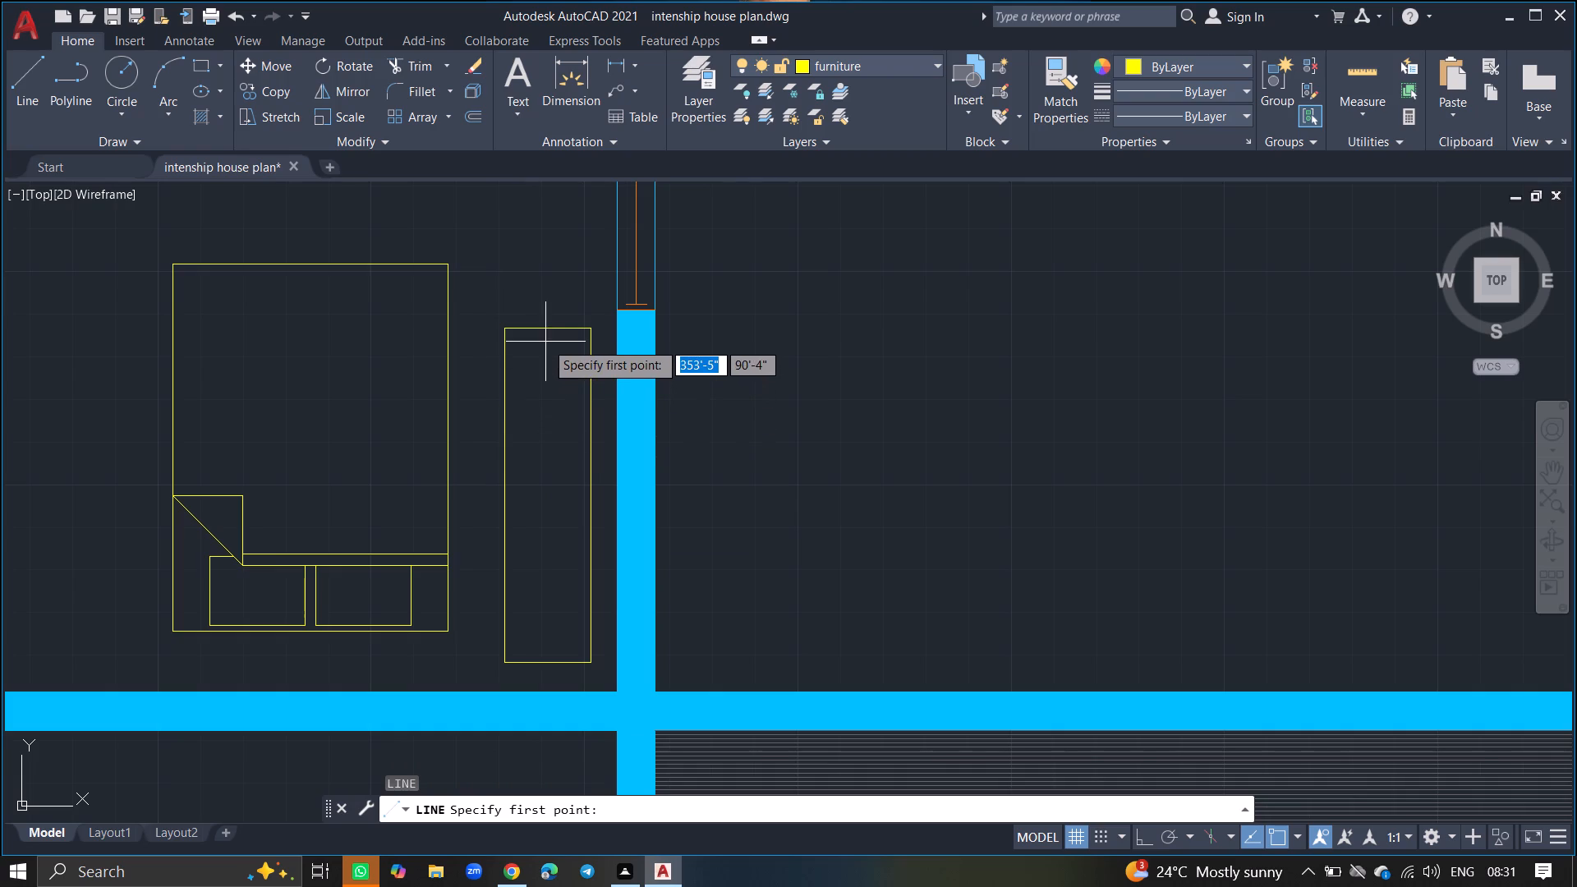
pyautogui.click(548, 327)
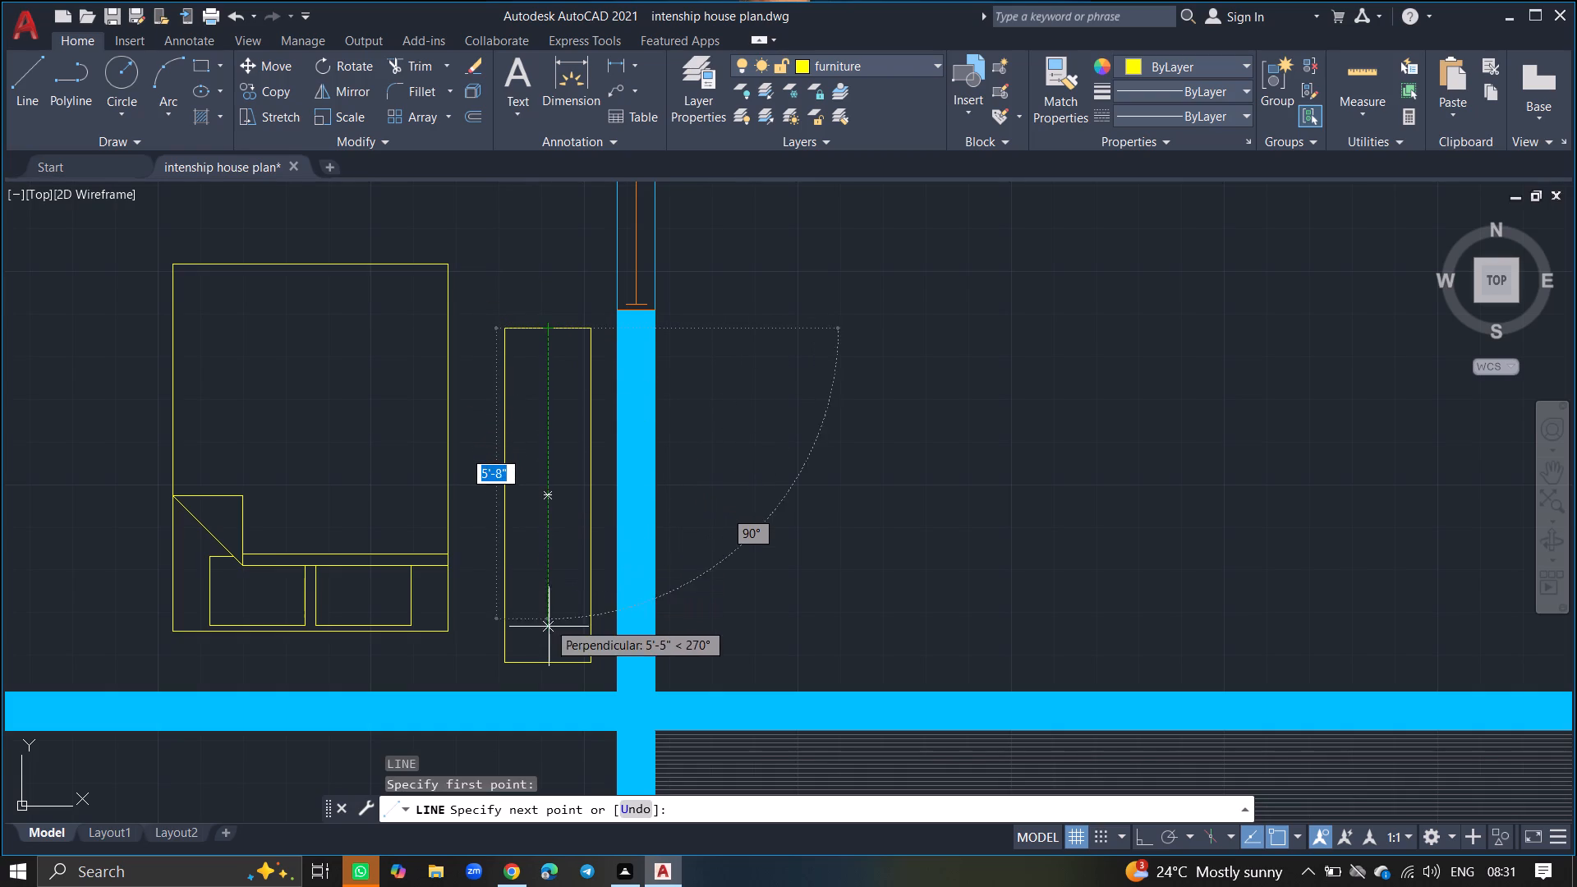
pyautogui.click(550, 660)
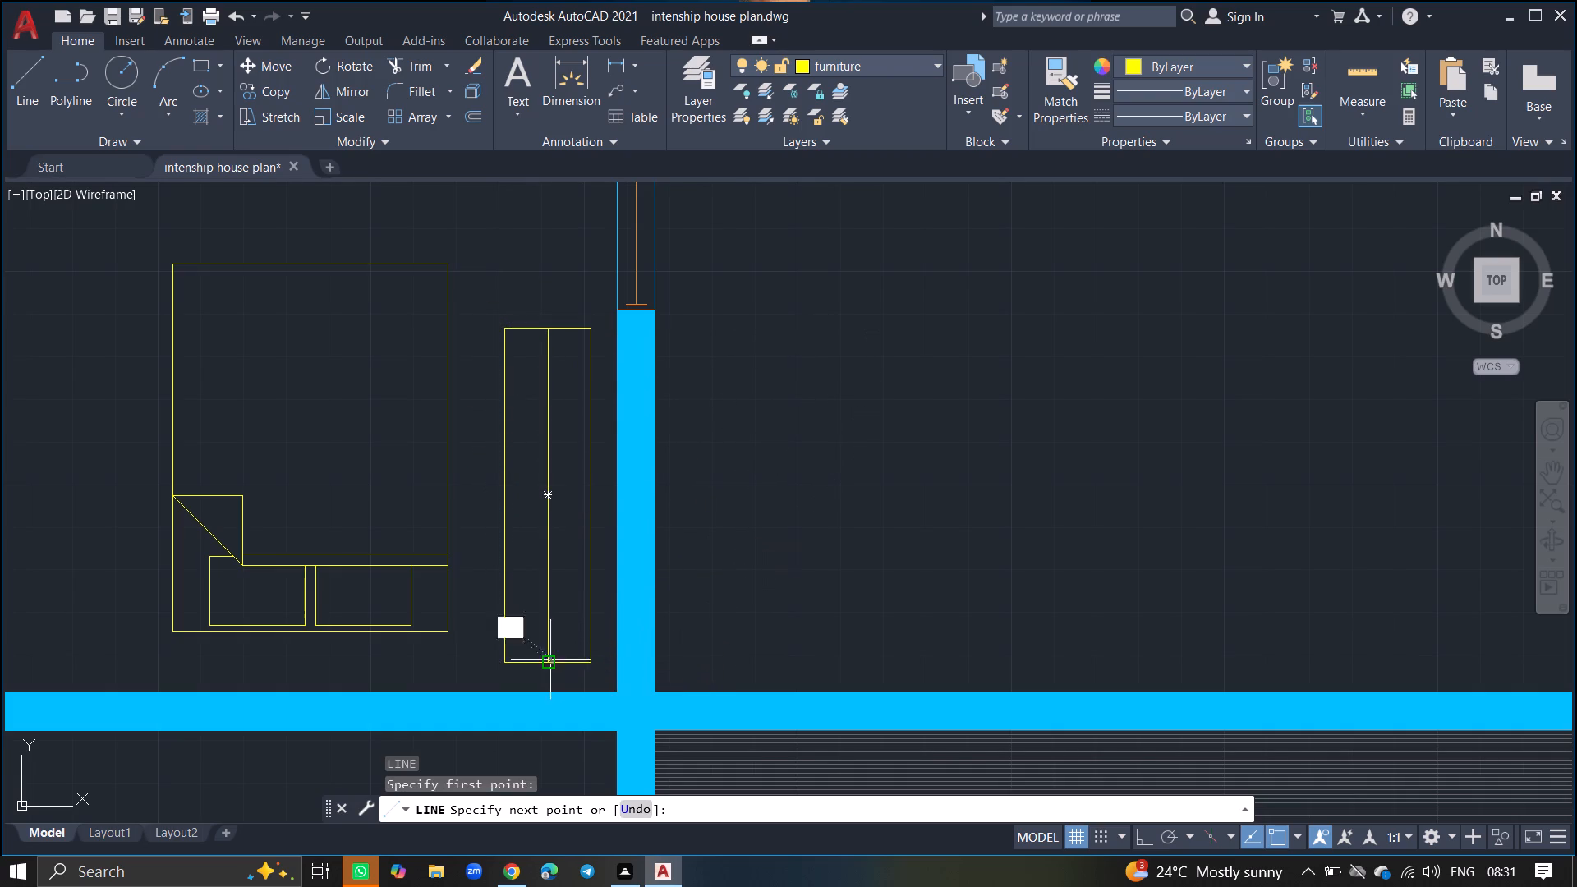
pyautogui.press('Return')
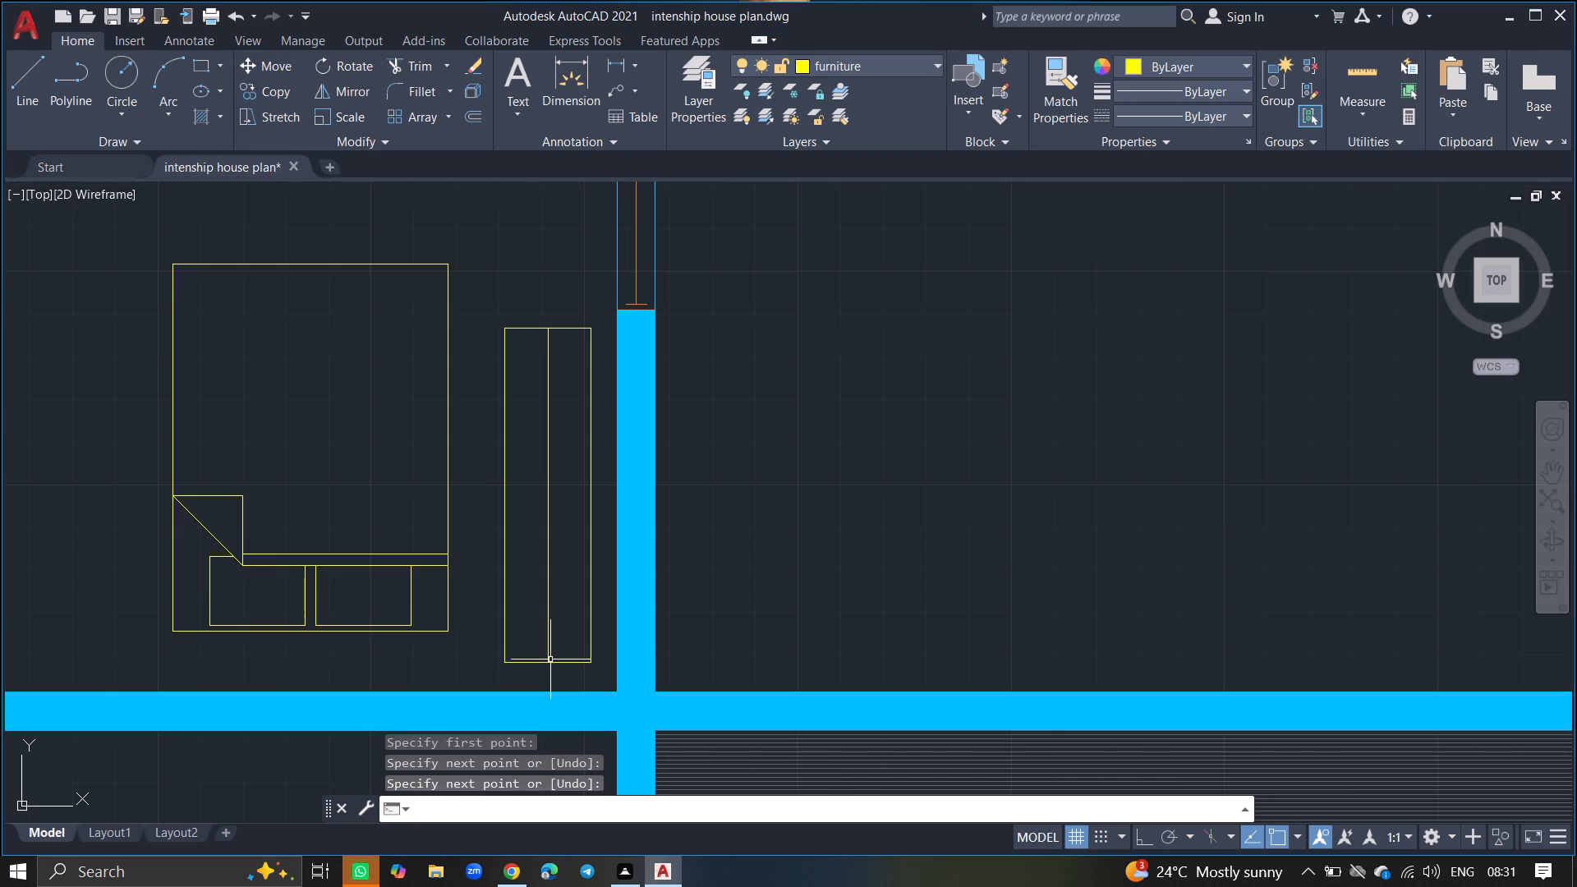
# Draw a slanted hanger line about 1' long across the centre line near the wardrobe's lower end.
pyautogui.press('l')
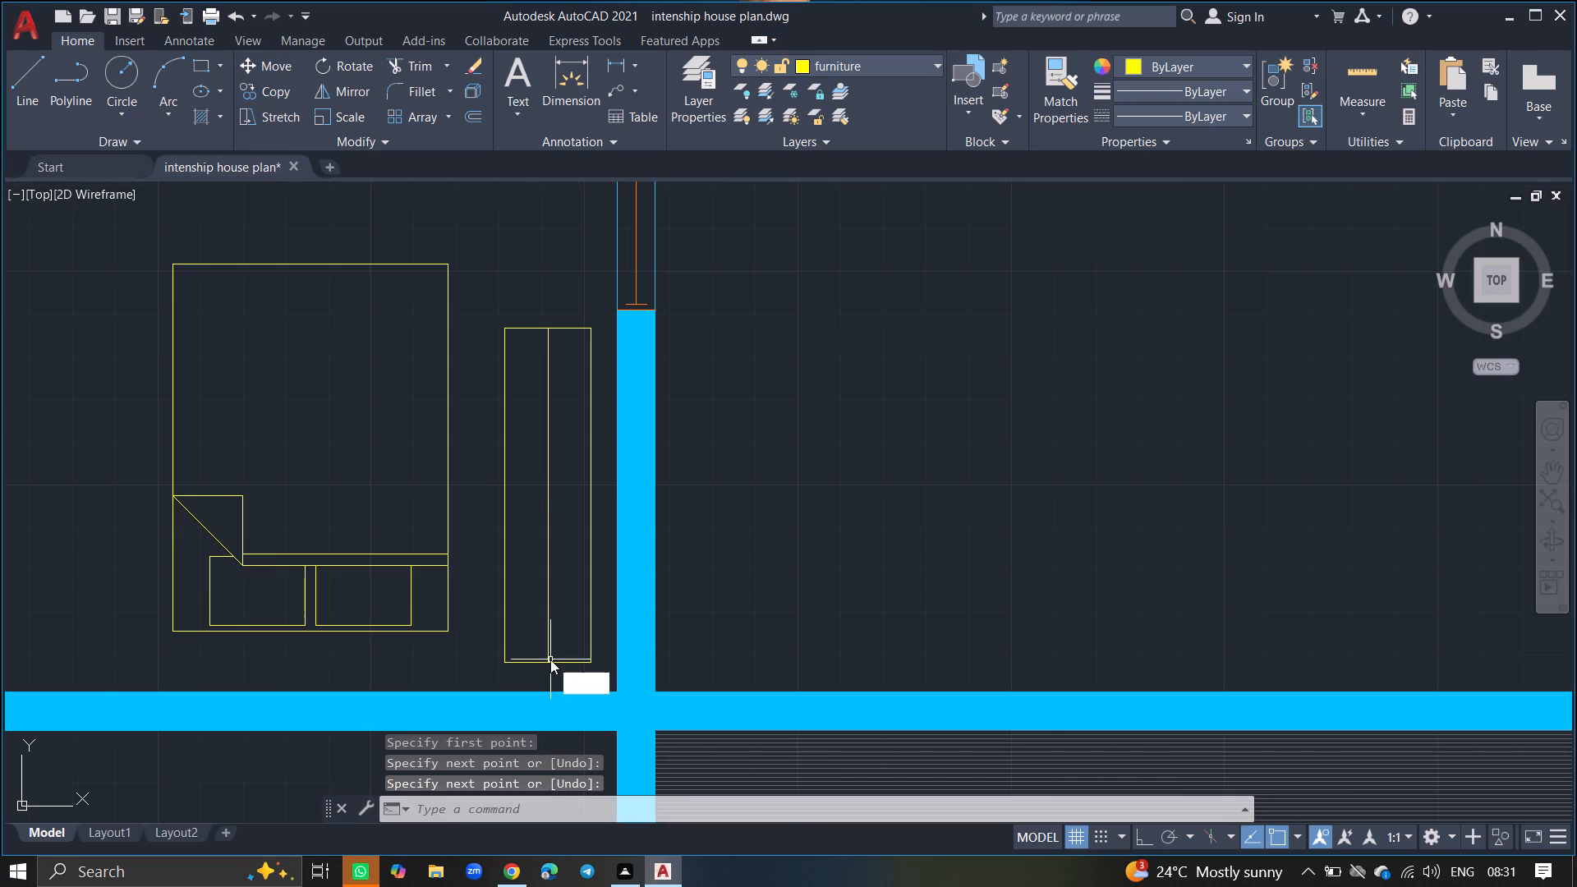
pyautogui.press('Return')
pyautogui.keyDown('ctrl'); pyautogui.scroll(4, 550, 660); pyautogui.keyUp('ctrl')
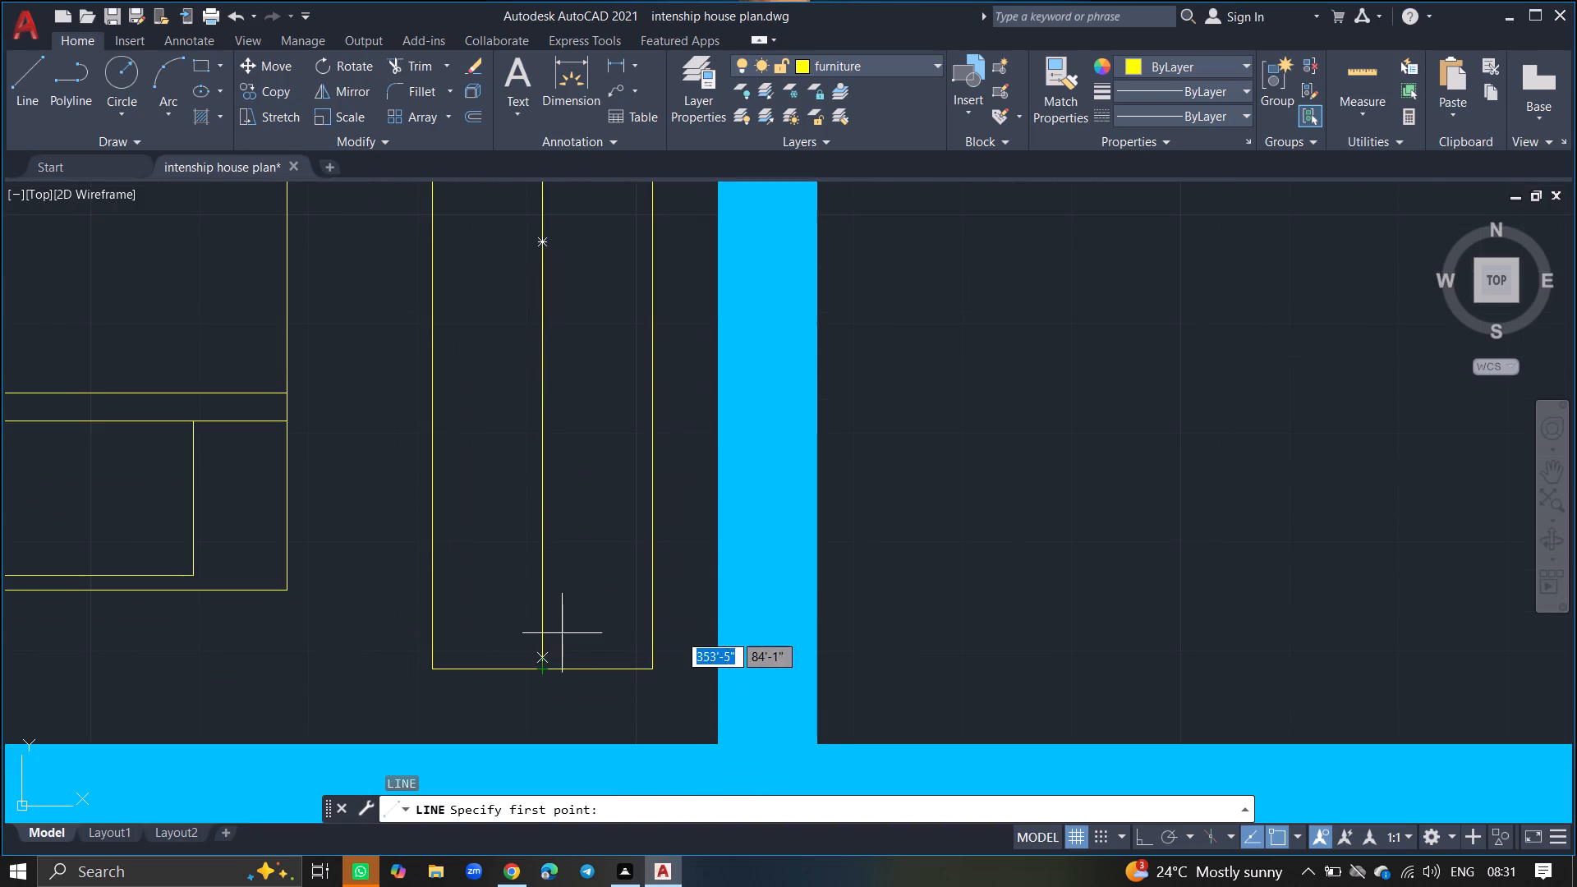
pyautogui.click(600, 586)
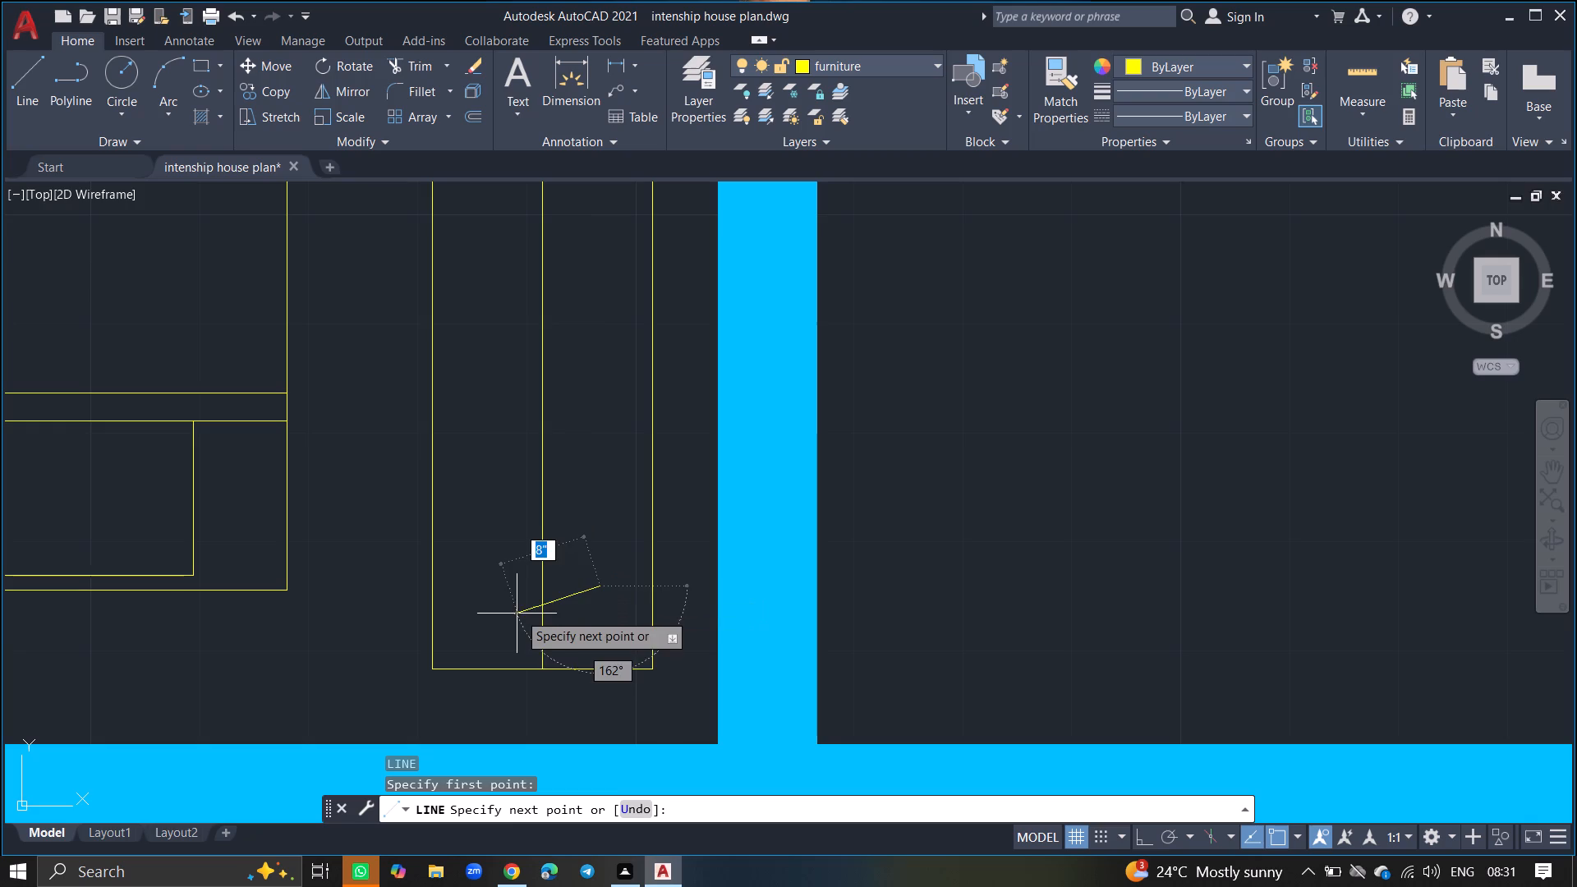
pyautogui.click(485, 646)
pyautogui.press('Return')
# Copy the hanger line from its midpoint as a fitted array of 20 items along the wardrobe's centre line to its upper end.
pyautogui.click(485, 646)
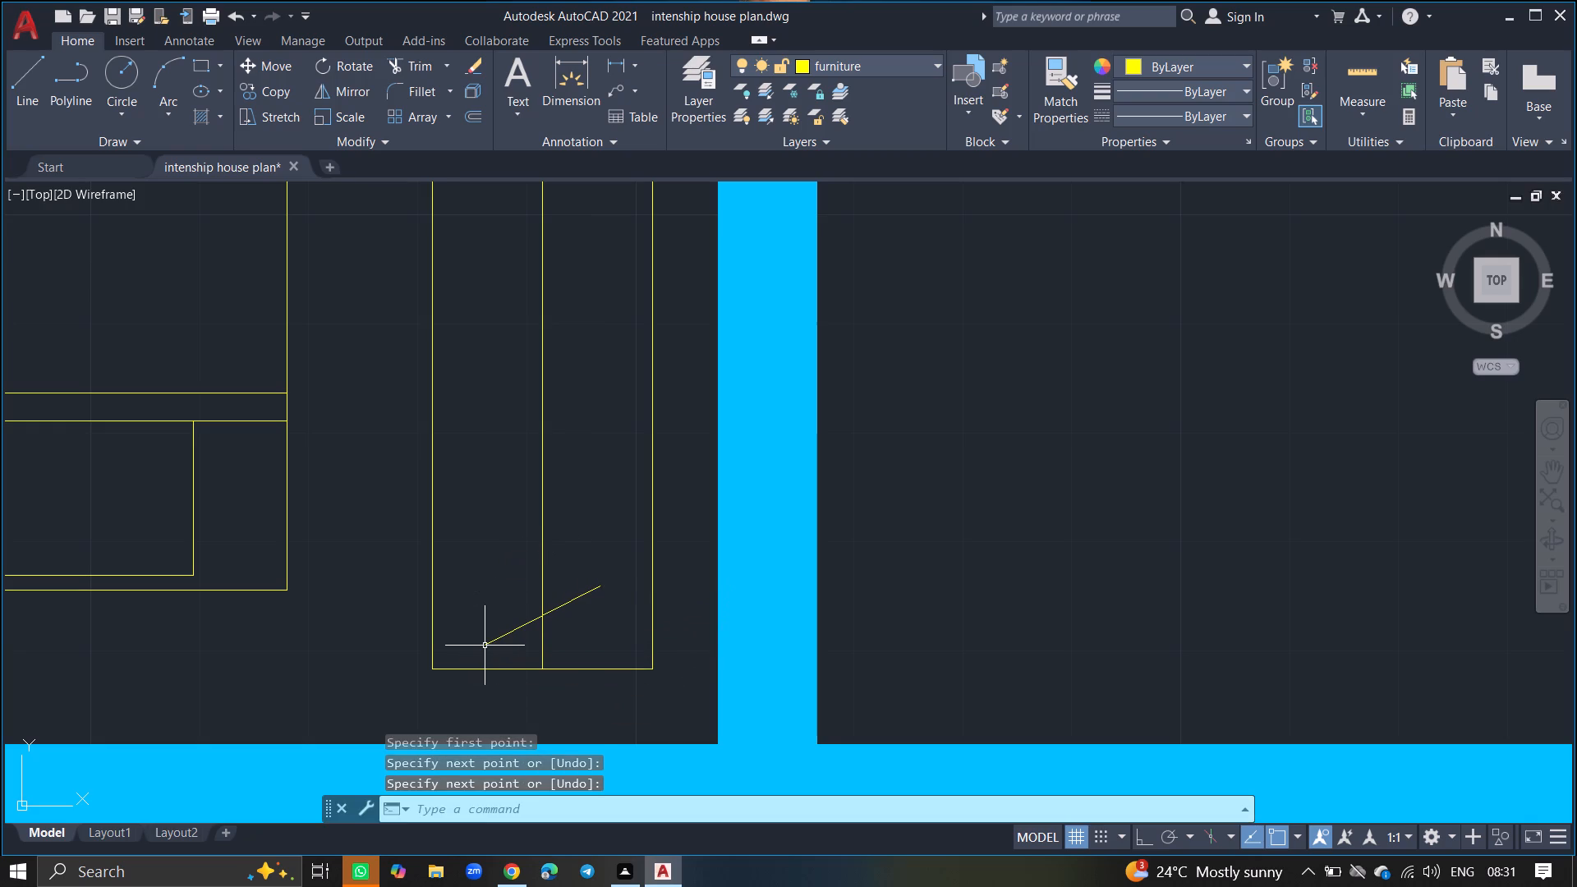
pyautogui.click(485, 646)
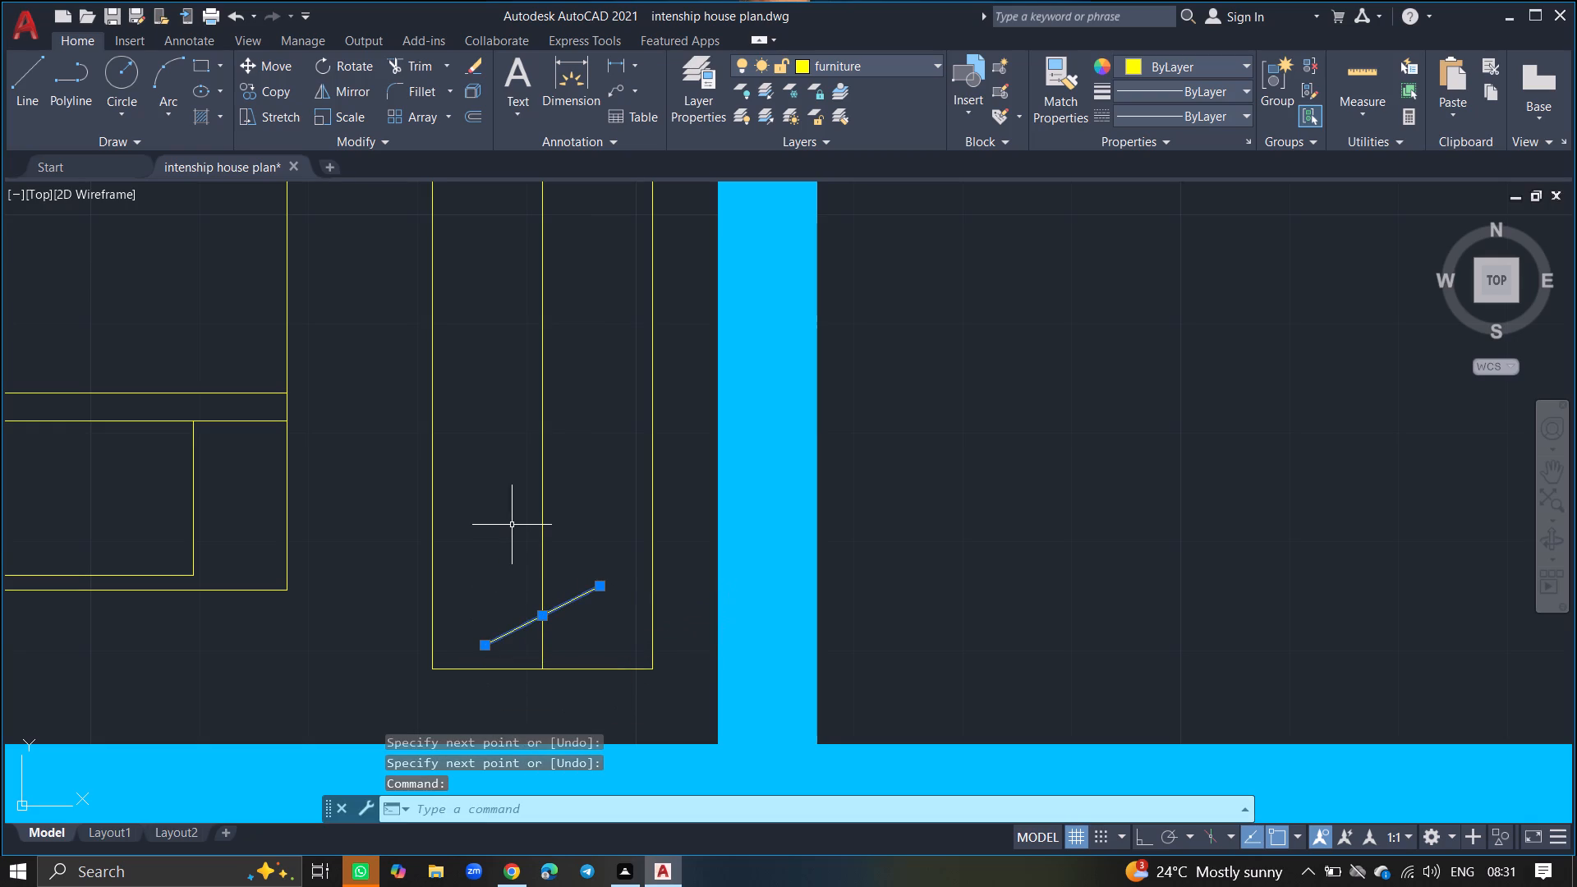
pyautogui.write('COPY')
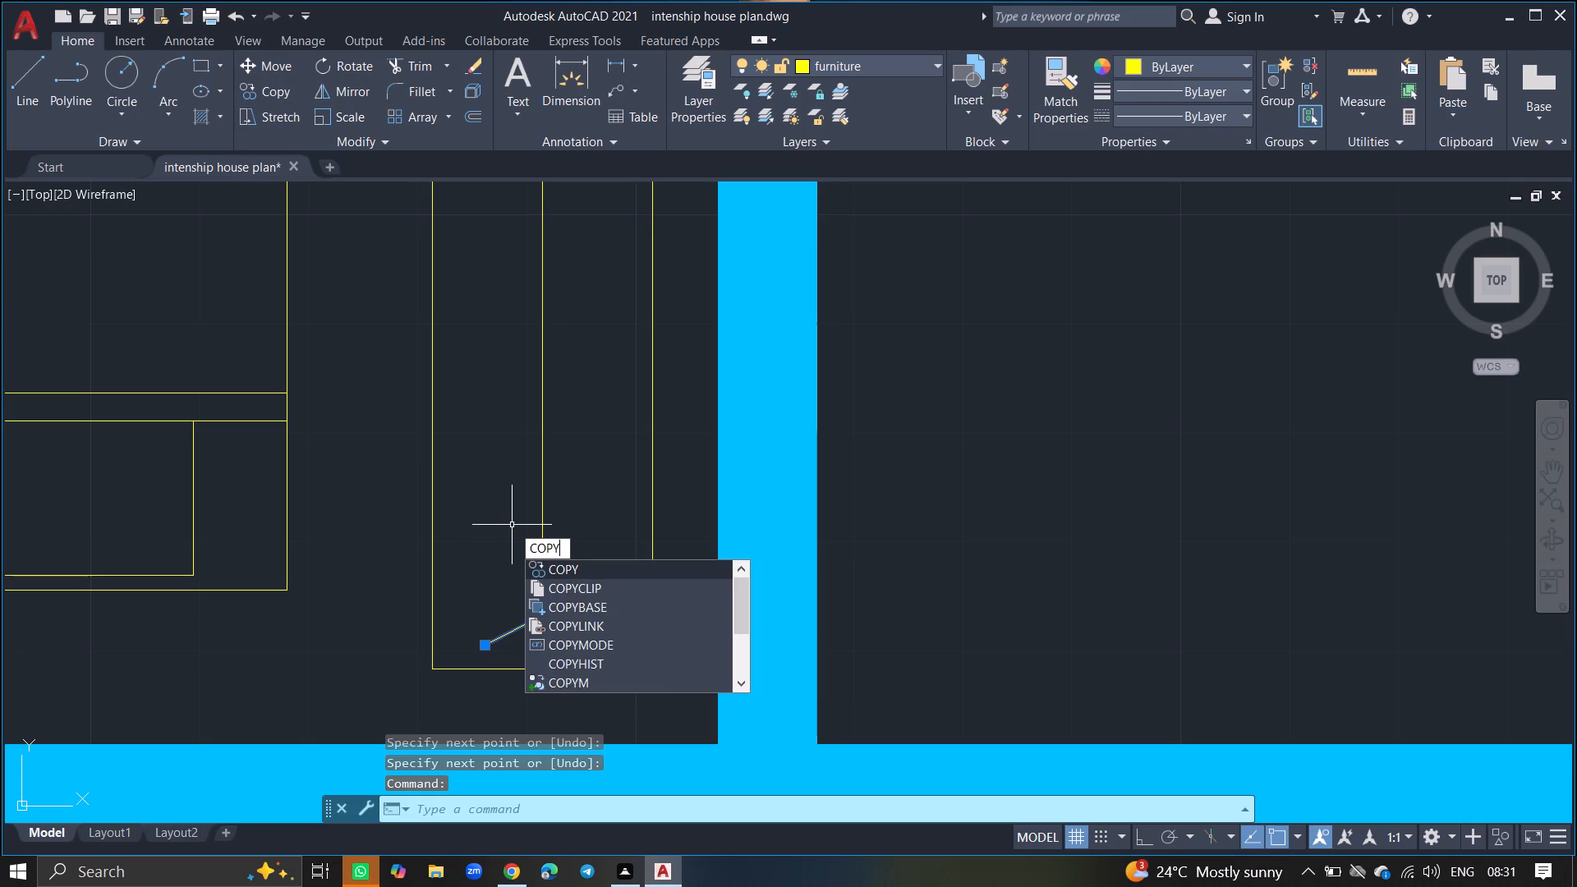
pyautogui.press('Return')
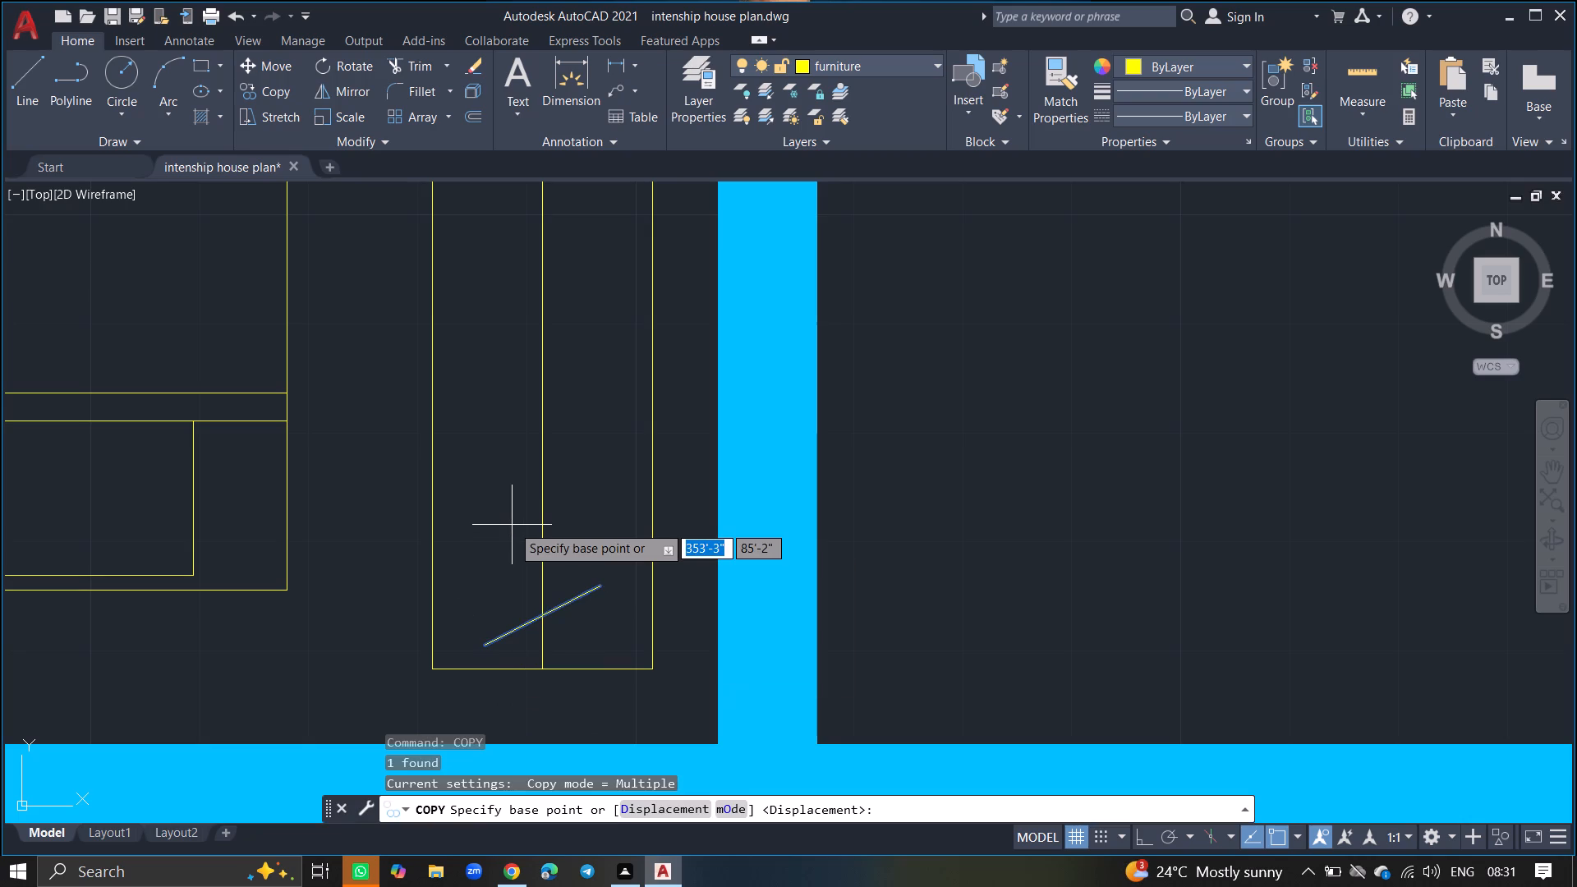
pyautogui.click(545, 614)
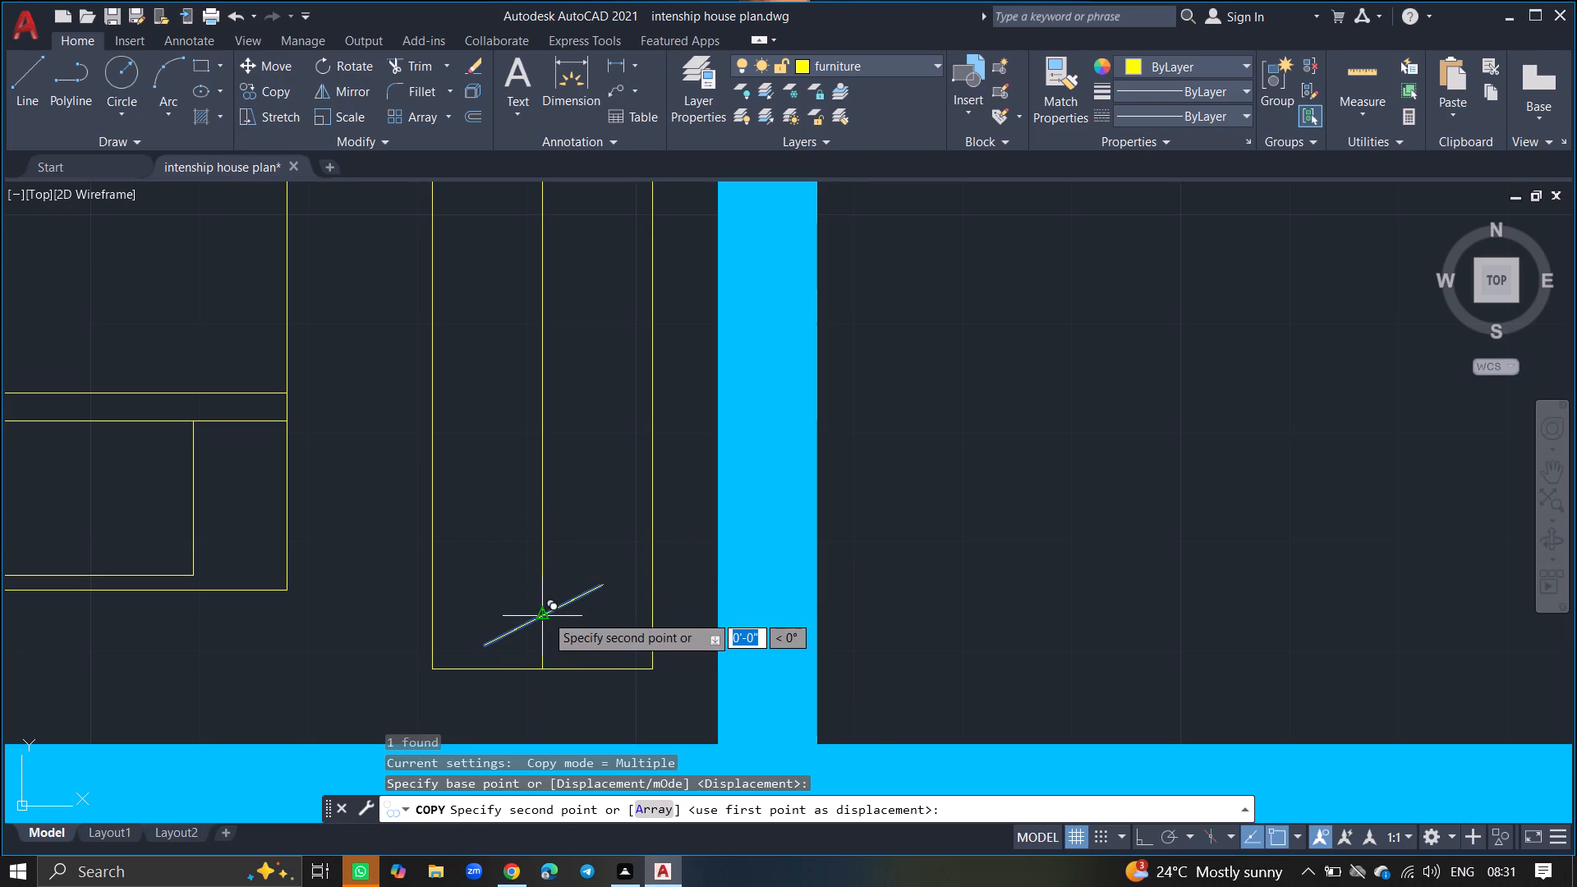
pyautogui.click(637, 803)
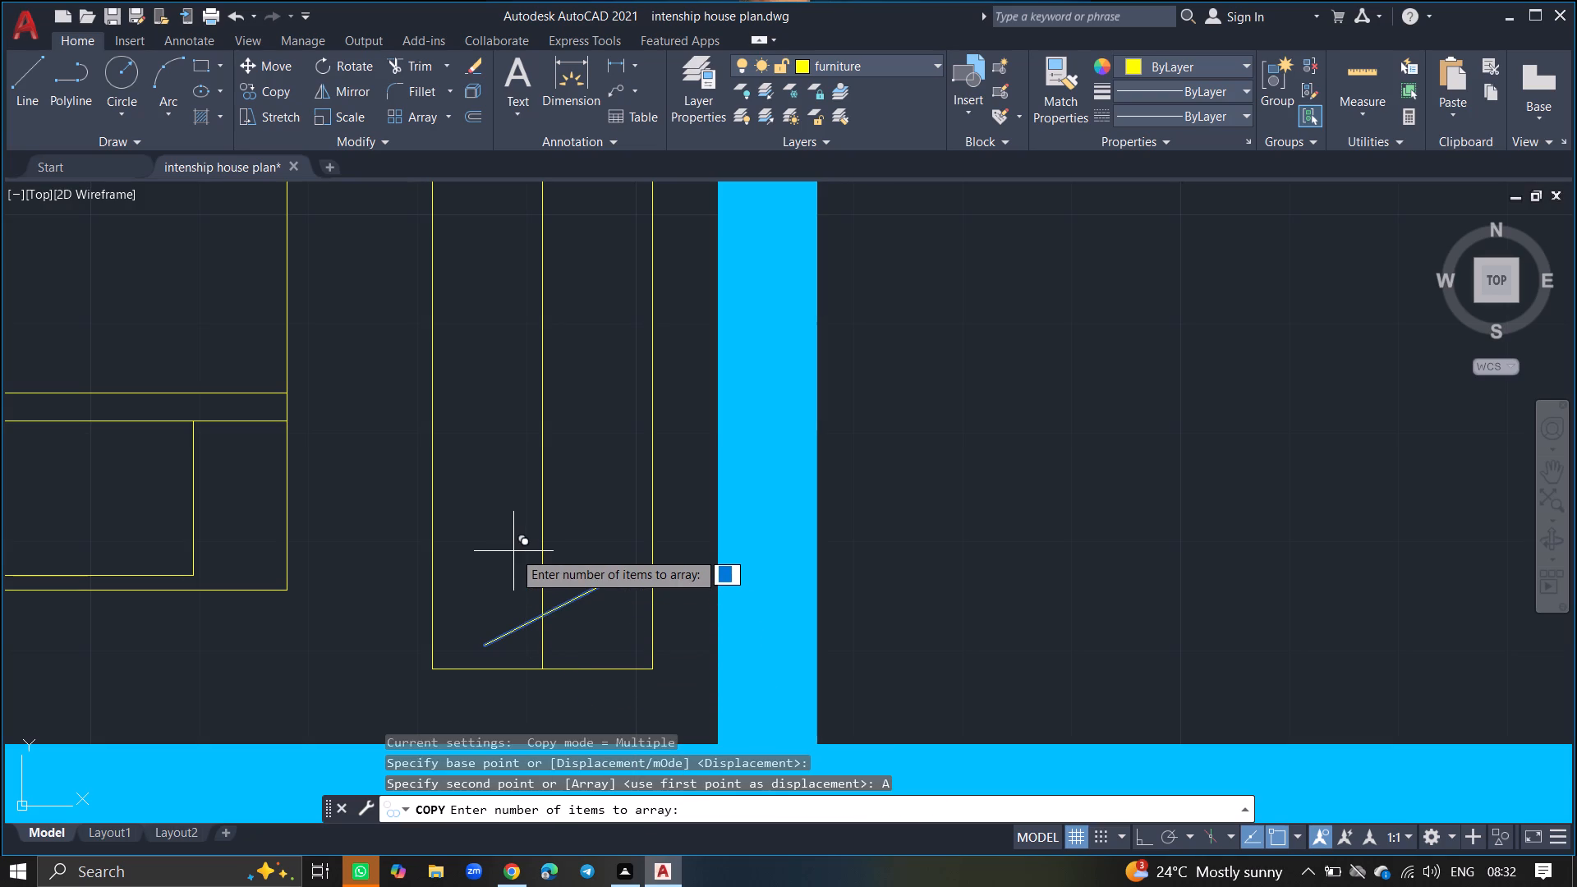
pyautogui.write('20')
pyautogui.press('Return')
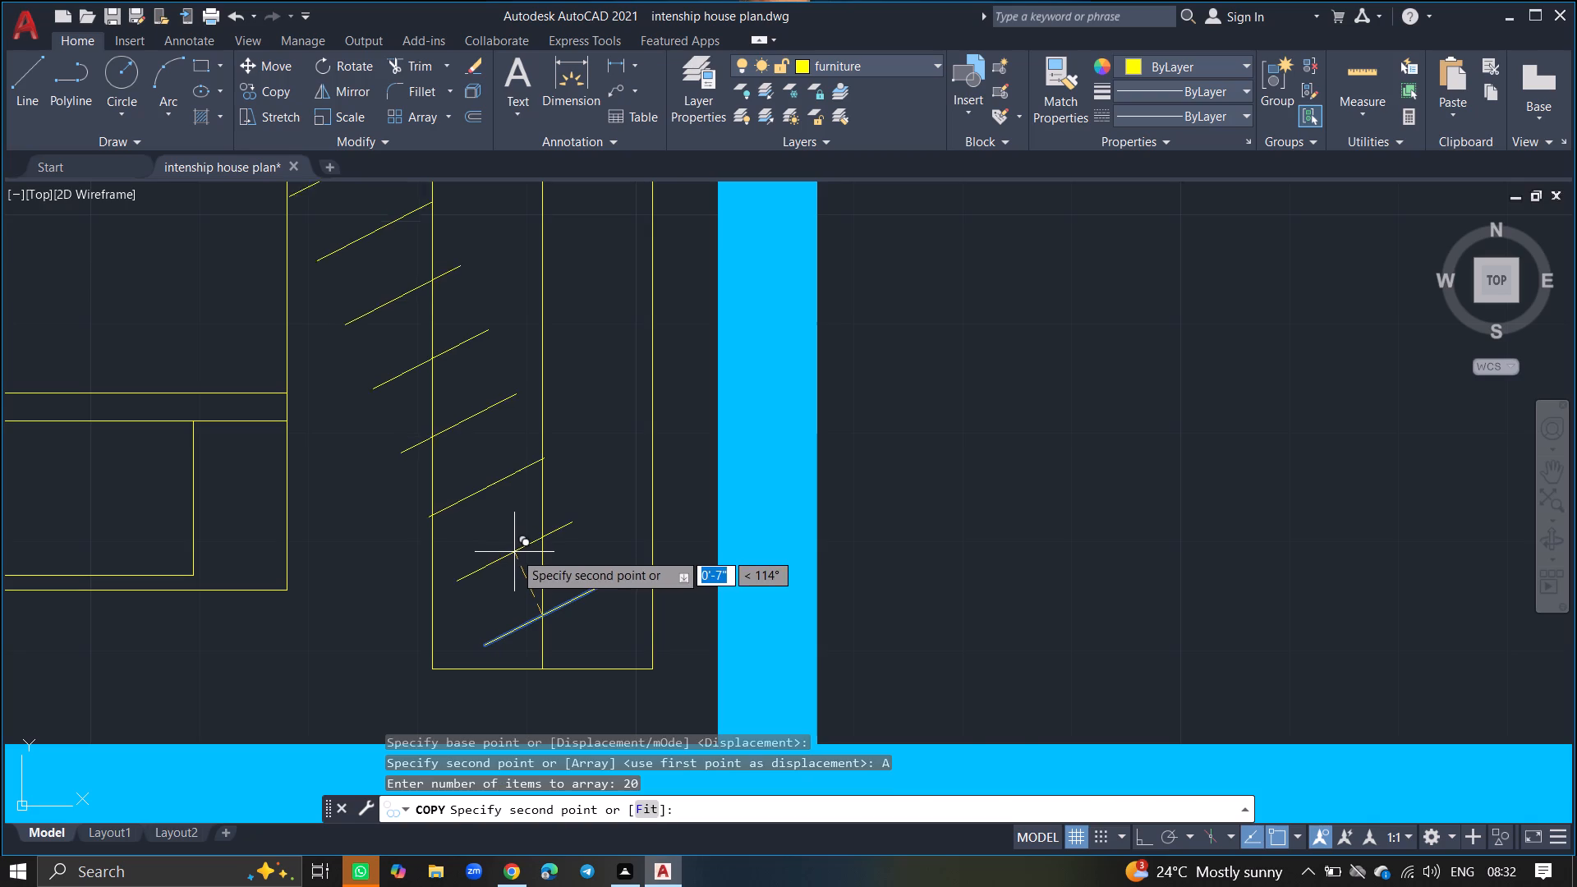
pyautogui.click(641, 807)
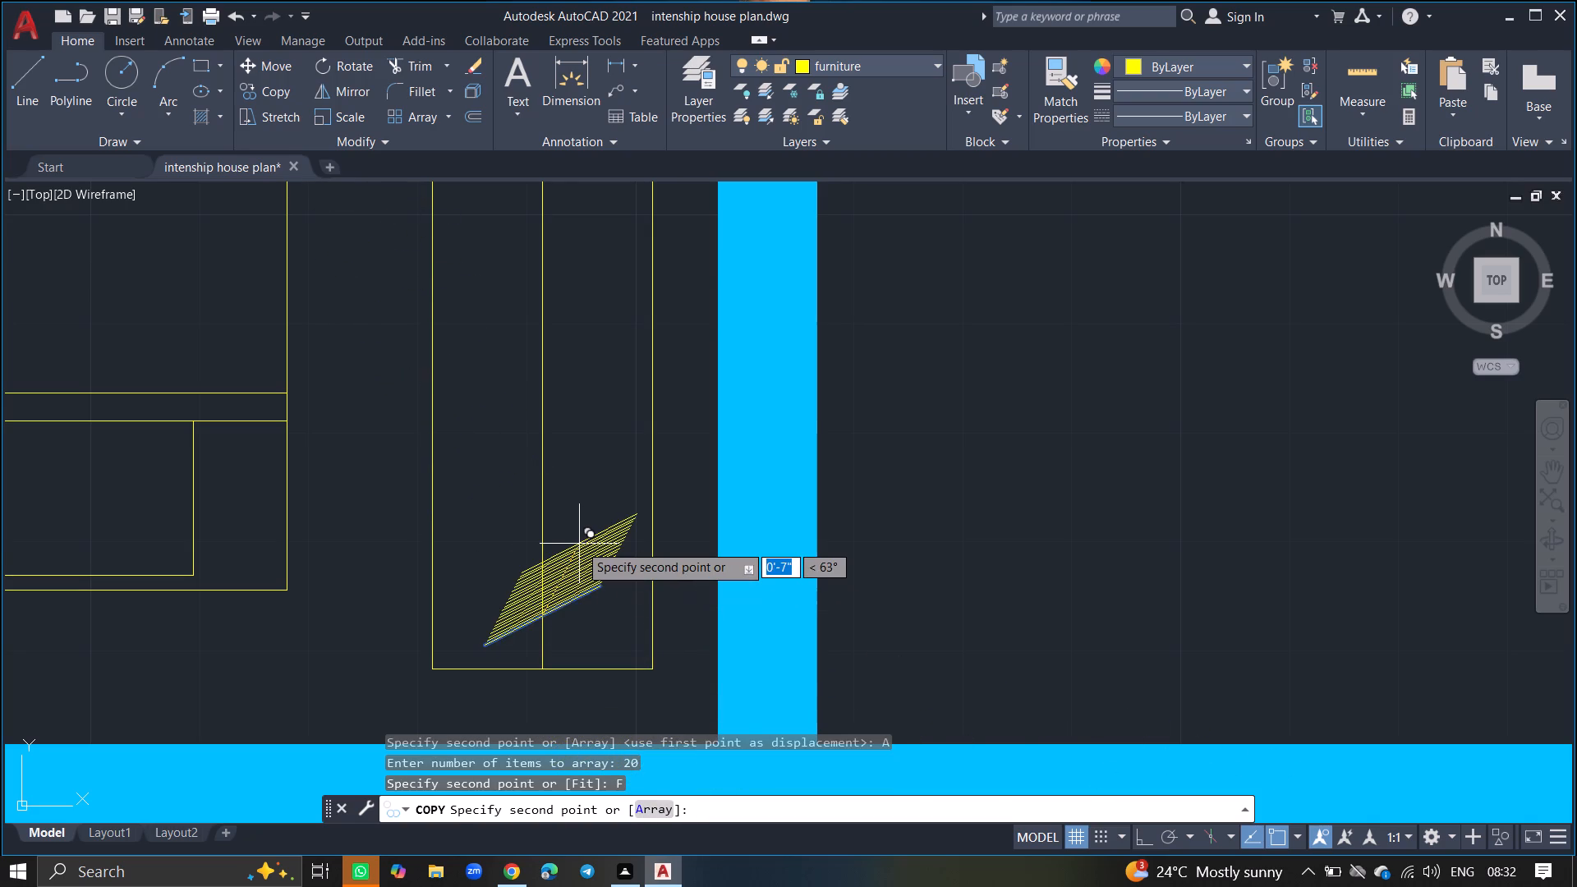
pyautogui.keyDown('ctrl'); pyautogui.scroll(-4, 579, 544); pyautogui.keyUp('ctrl')
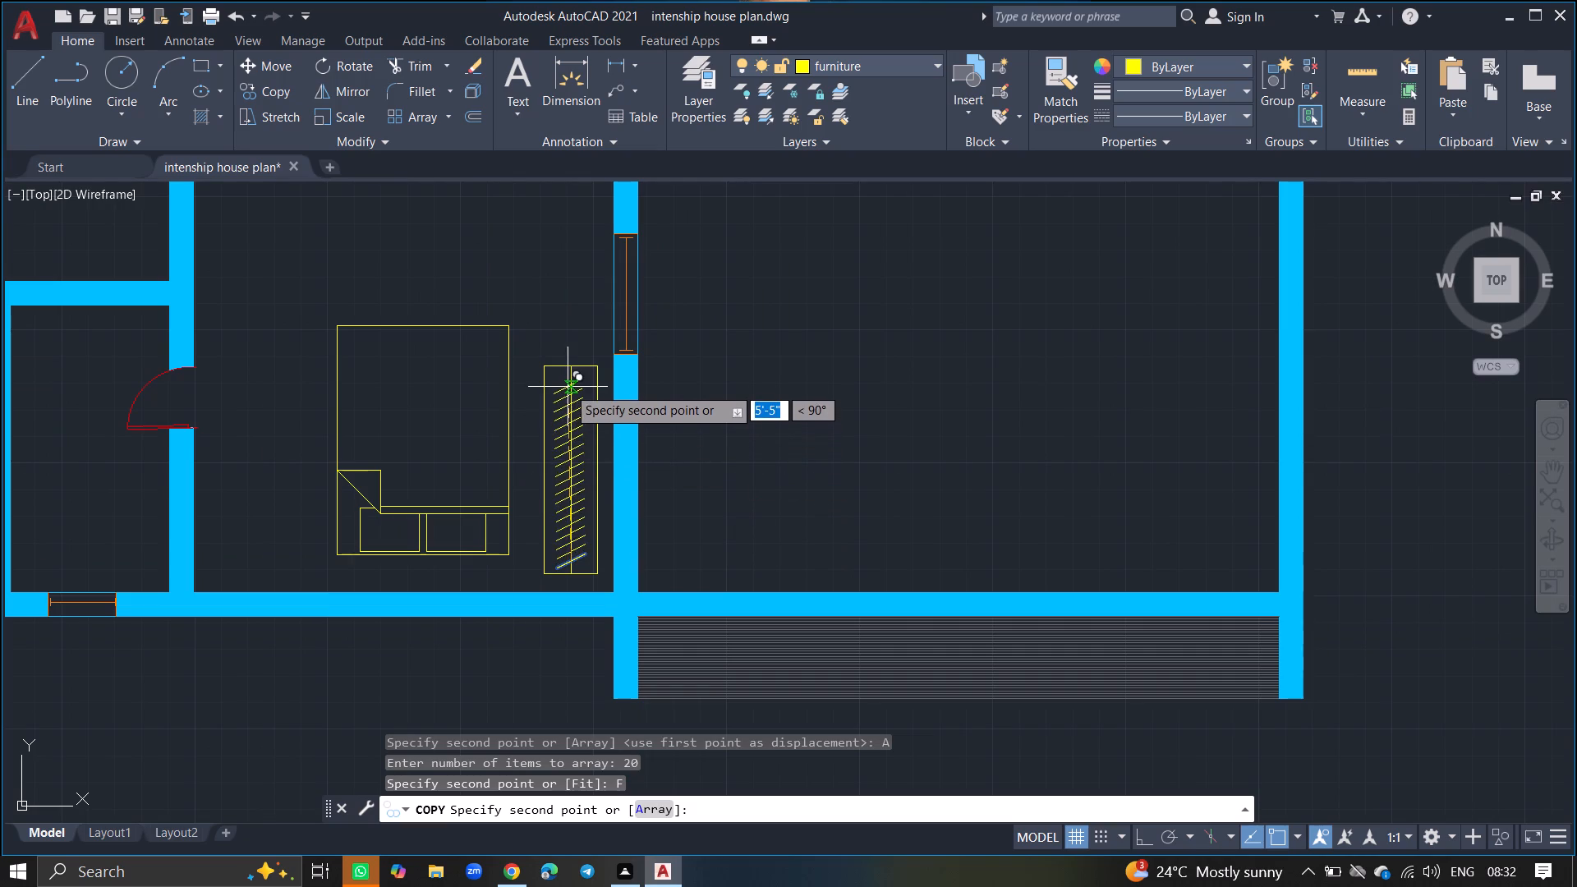
pyautogui.keyDown('ctrl'); pyautogui.scroll(8, 574, 371); pyautogui.keyUp('ctrl')
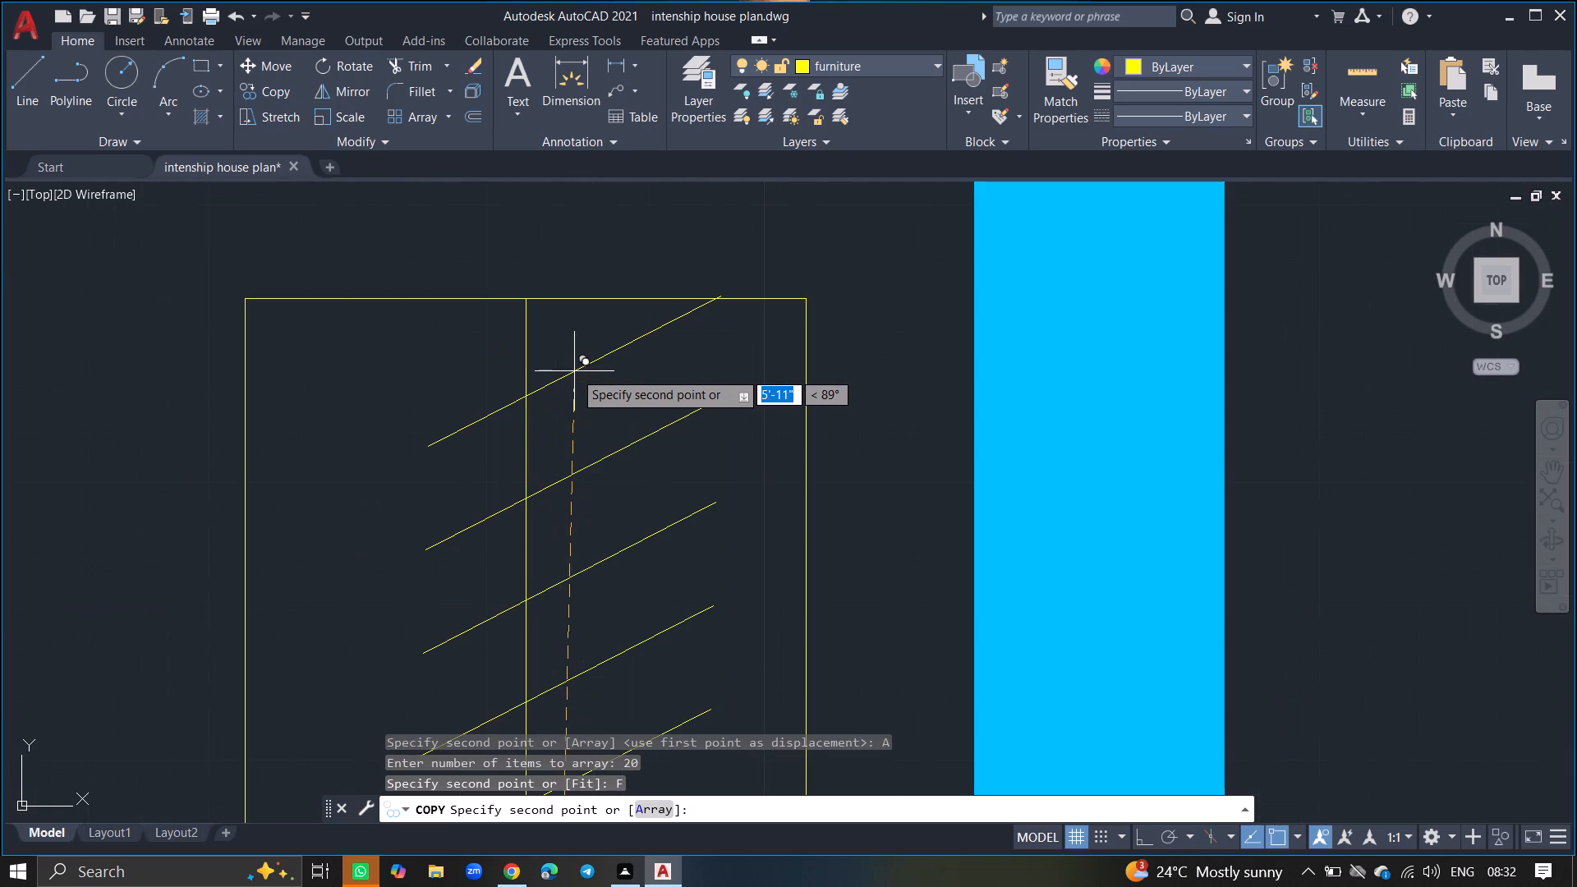
pyautogui.click(526, 384)
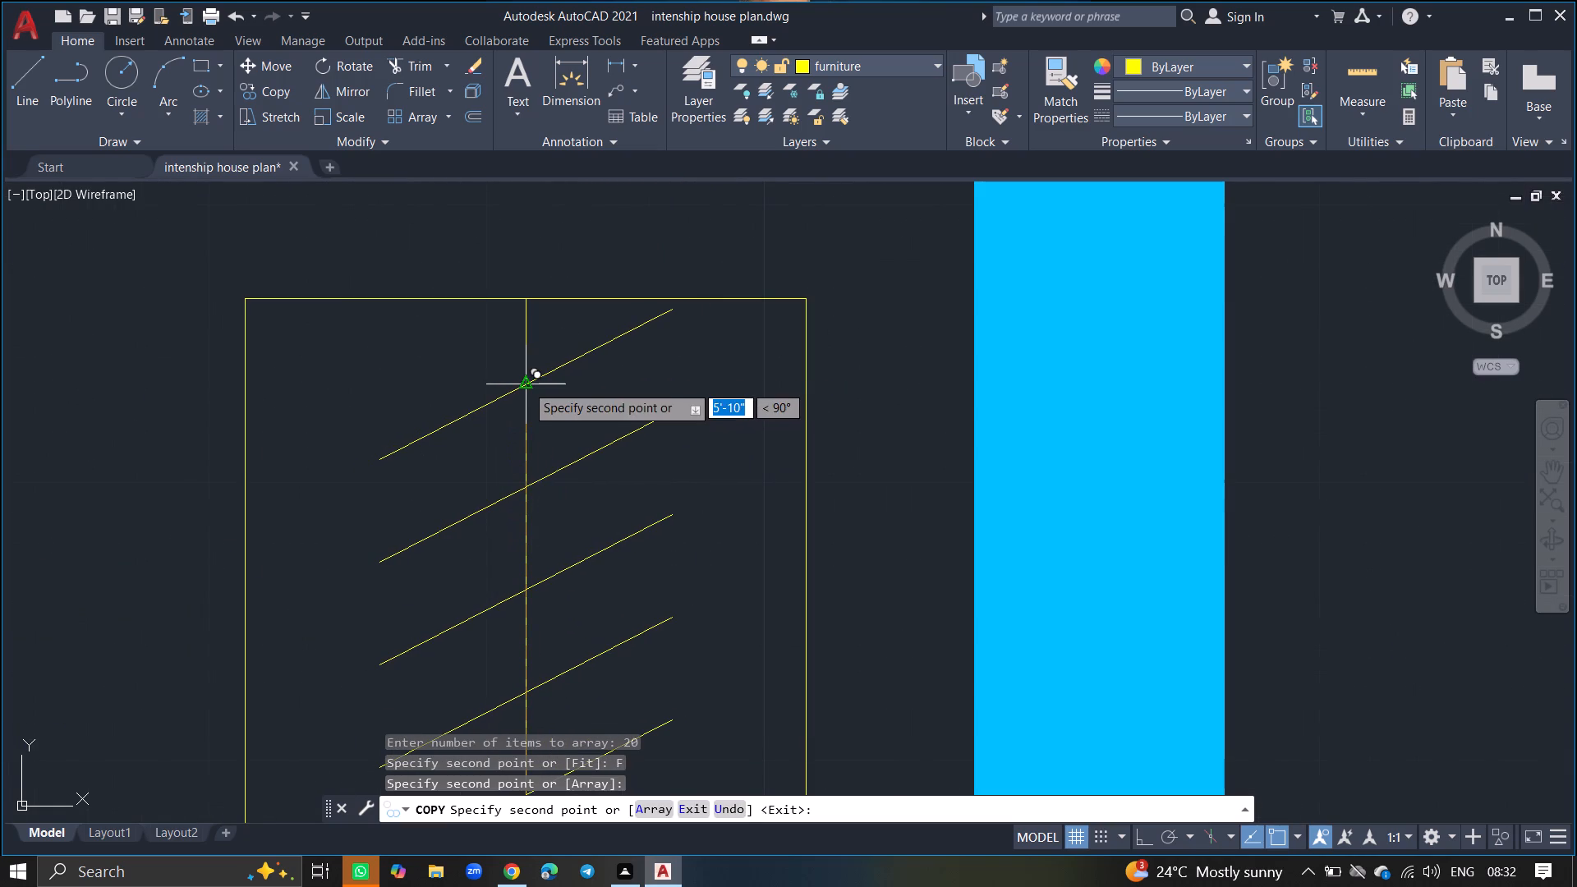
pyautogui.press('Return')
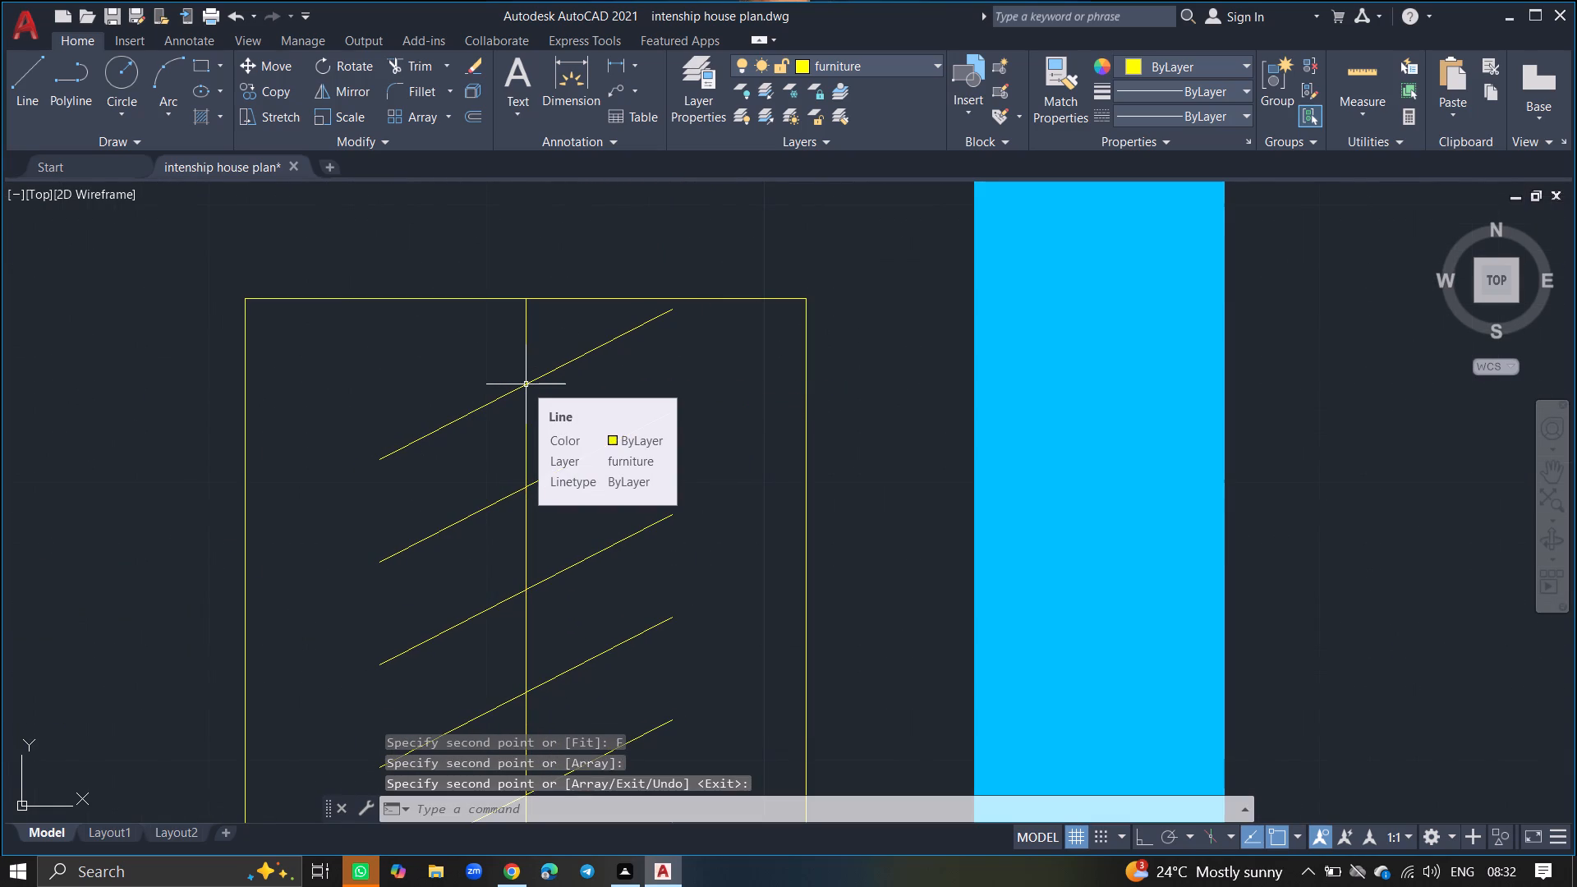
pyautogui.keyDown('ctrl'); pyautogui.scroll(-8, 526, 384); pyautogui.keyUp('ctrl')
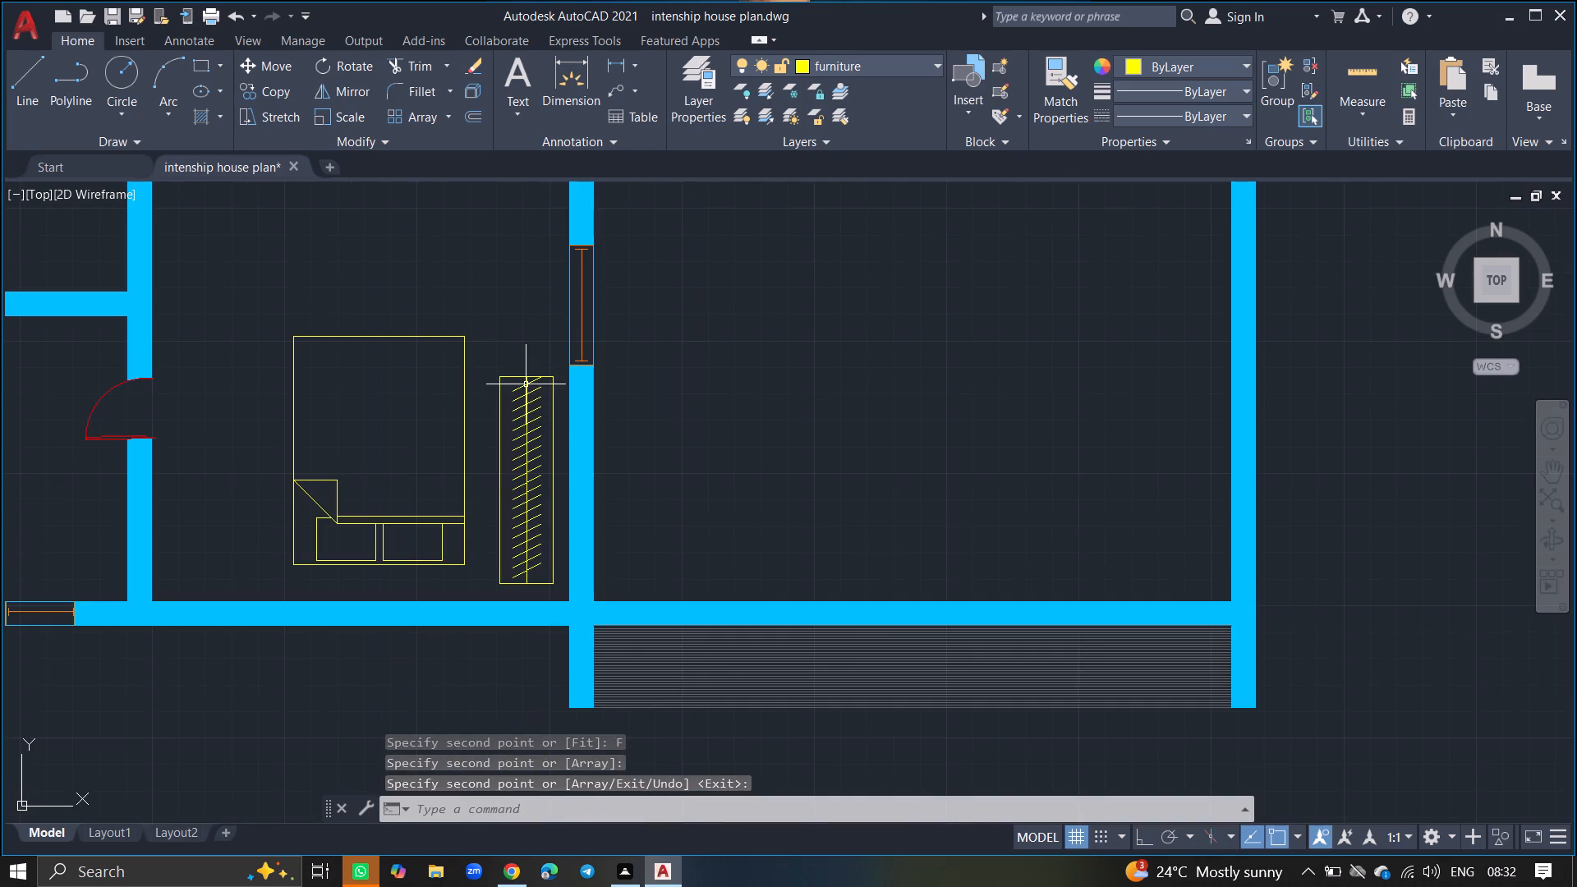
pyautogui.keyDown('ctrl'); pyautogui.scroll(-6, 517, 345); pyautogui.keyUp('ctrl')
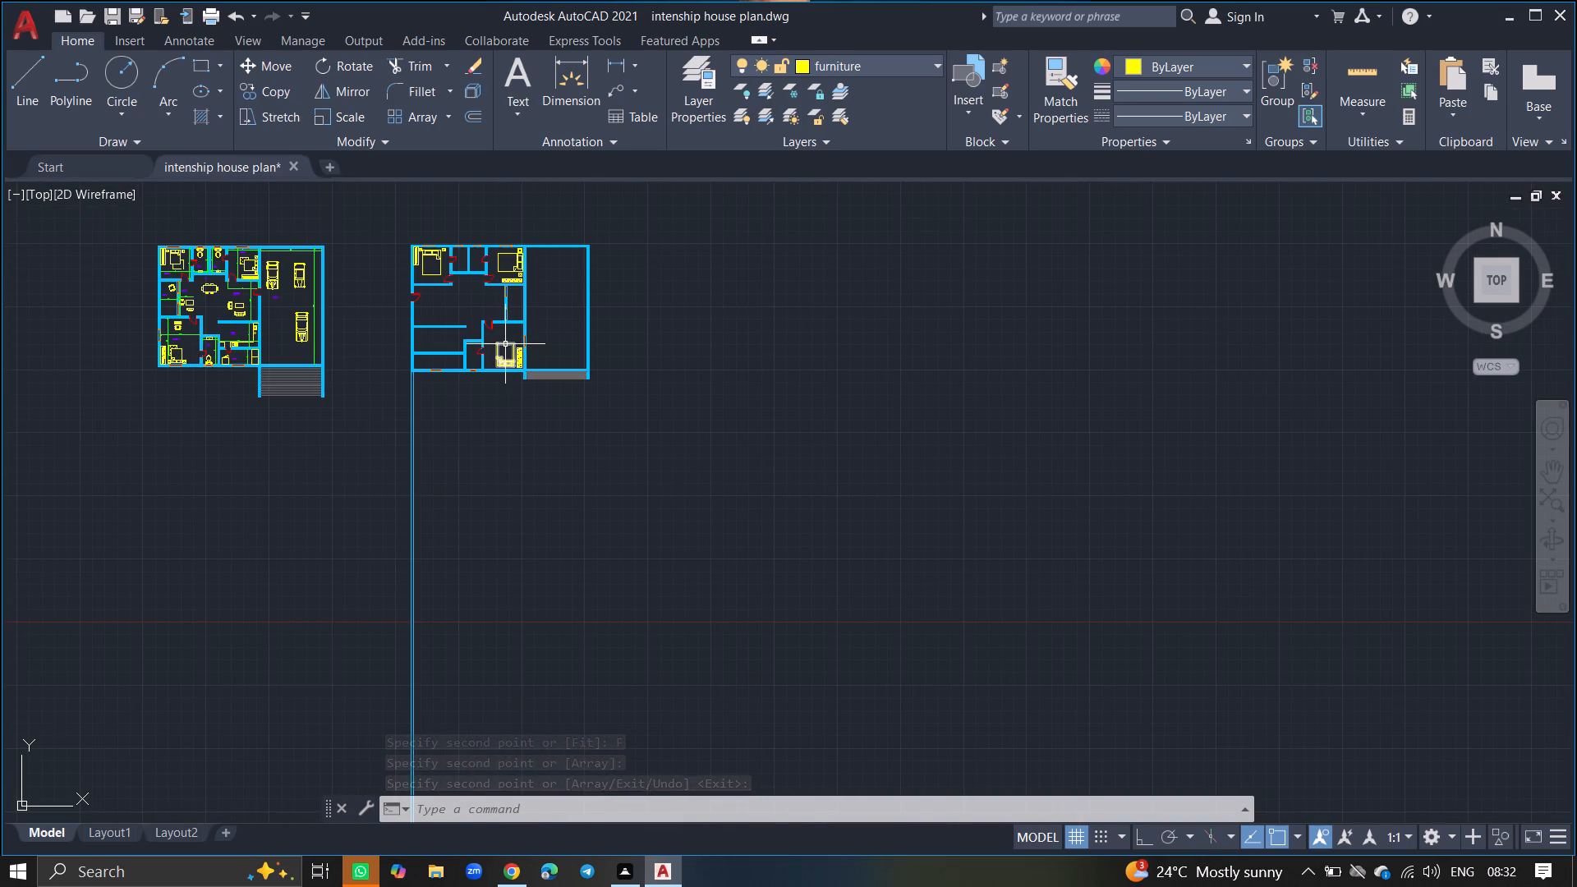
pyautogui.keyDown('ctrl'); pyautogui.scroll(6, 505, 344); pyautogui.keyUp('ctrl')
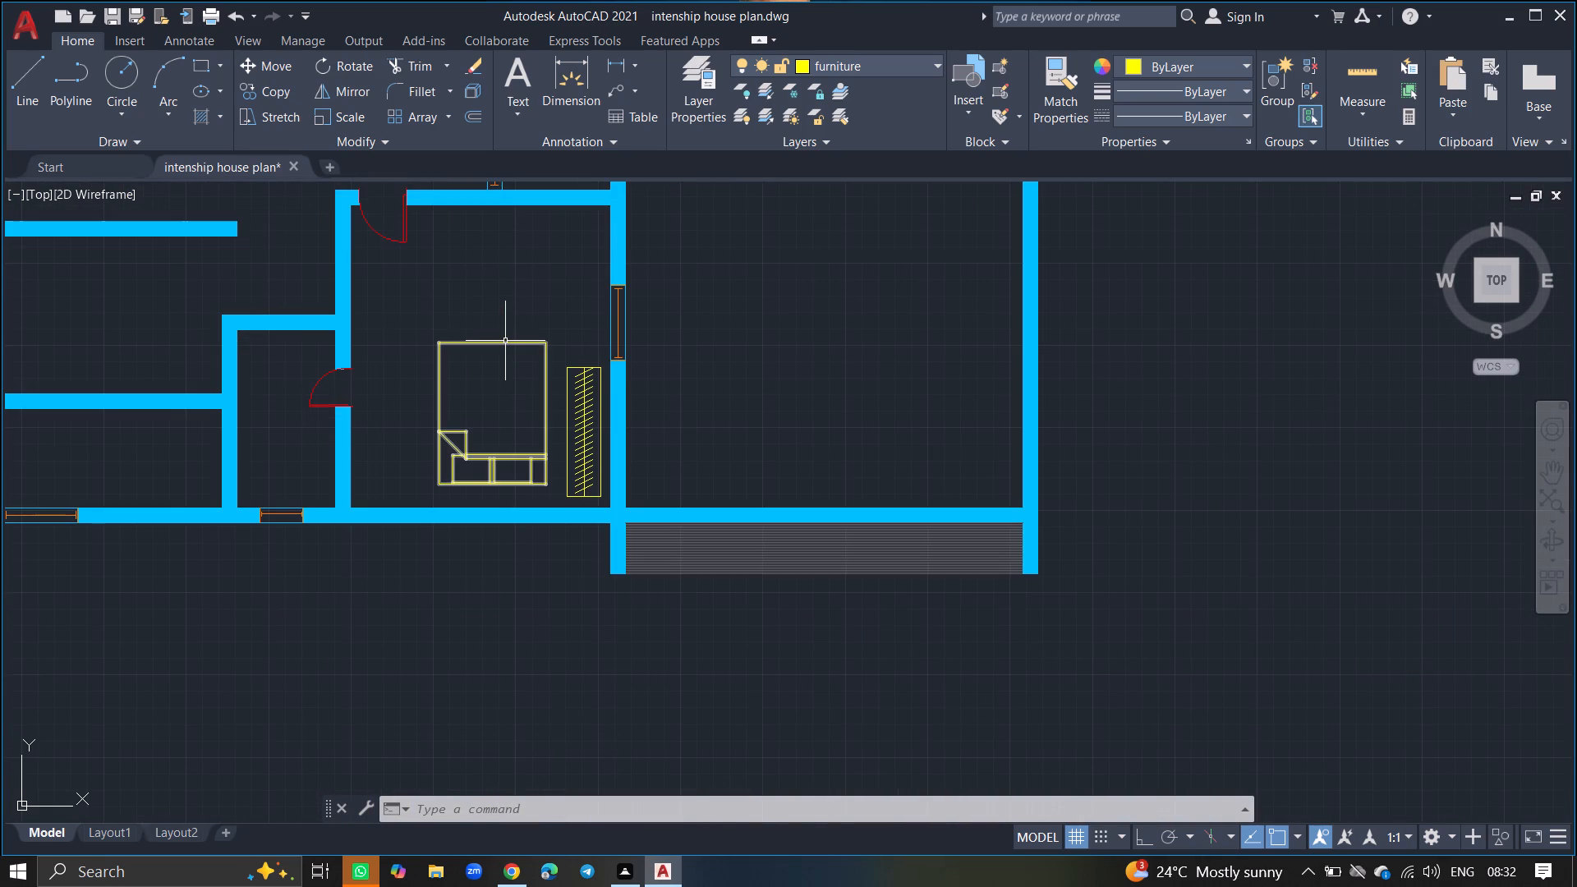
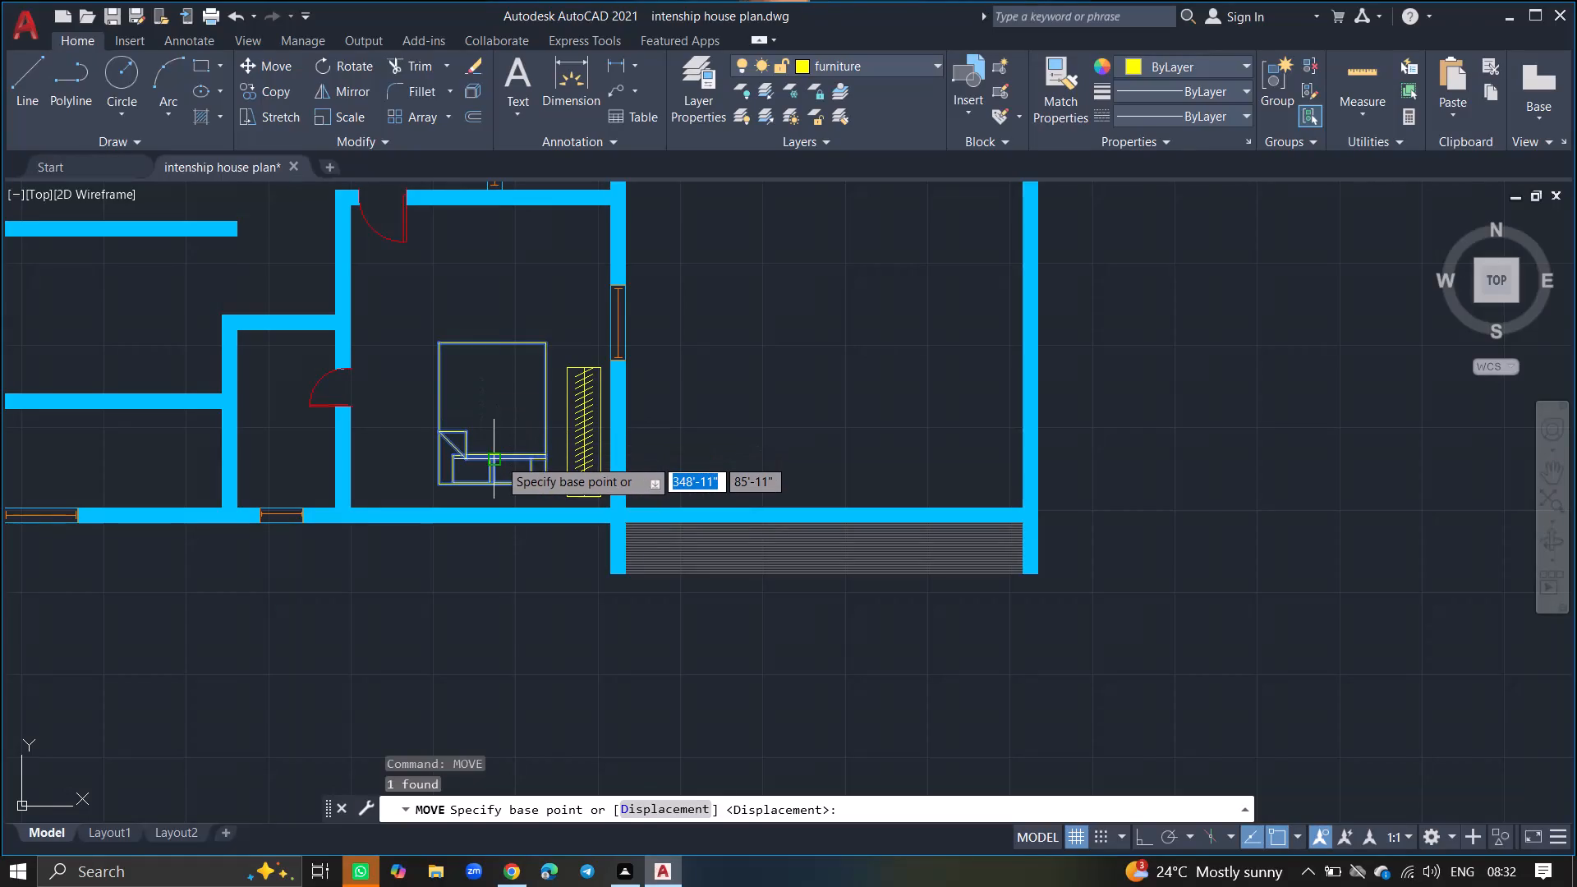
# Move the bed in the bottom bedroom away from the wardrobe and closer to the lower wall.
pyautogui.click(498, 460)
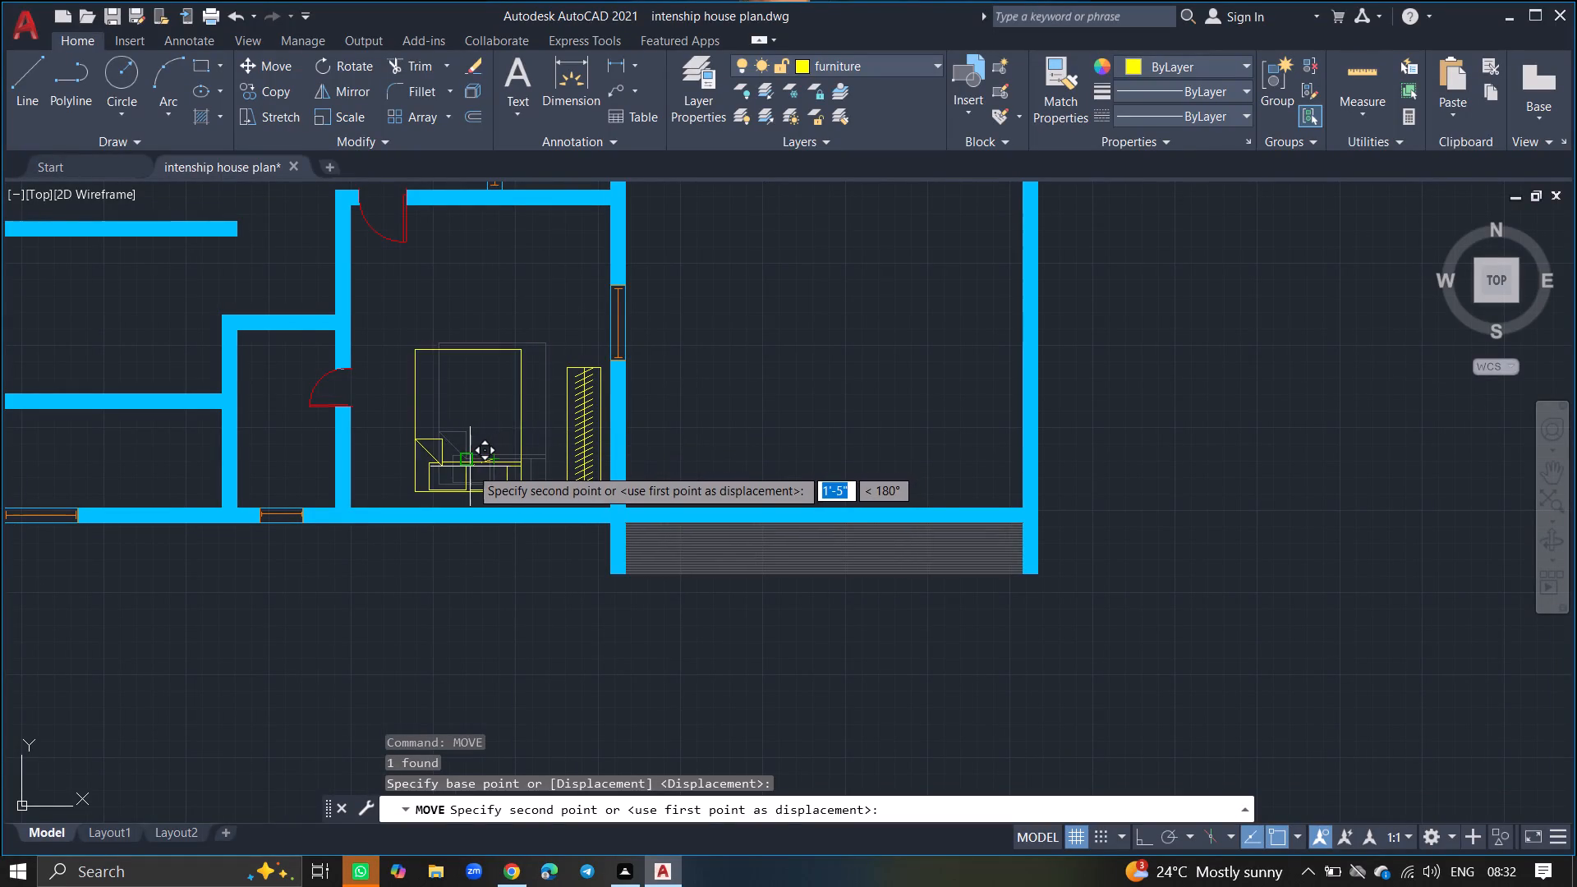
pyautogui.click(471, 470)
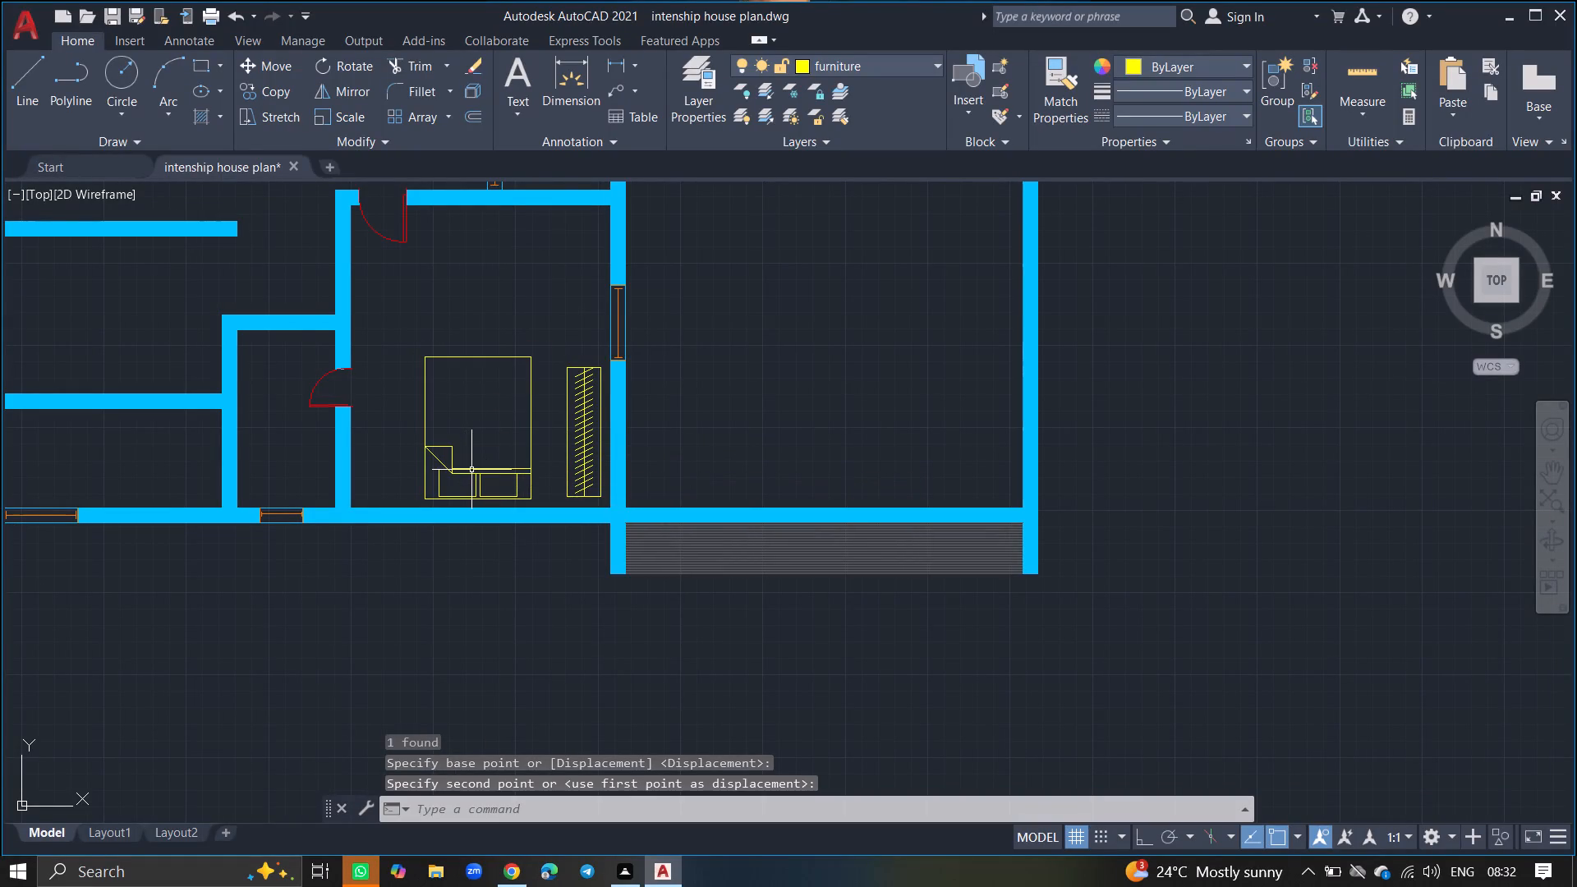
# Draw a bedside table rectangle about 1' by 1' between the pillow end of the bed and the wardrobe.
pyautogui.keyDown('ctrl'); pyautogui.scroll(2, 544, 501); pyautogui.keyUp('ctrl')
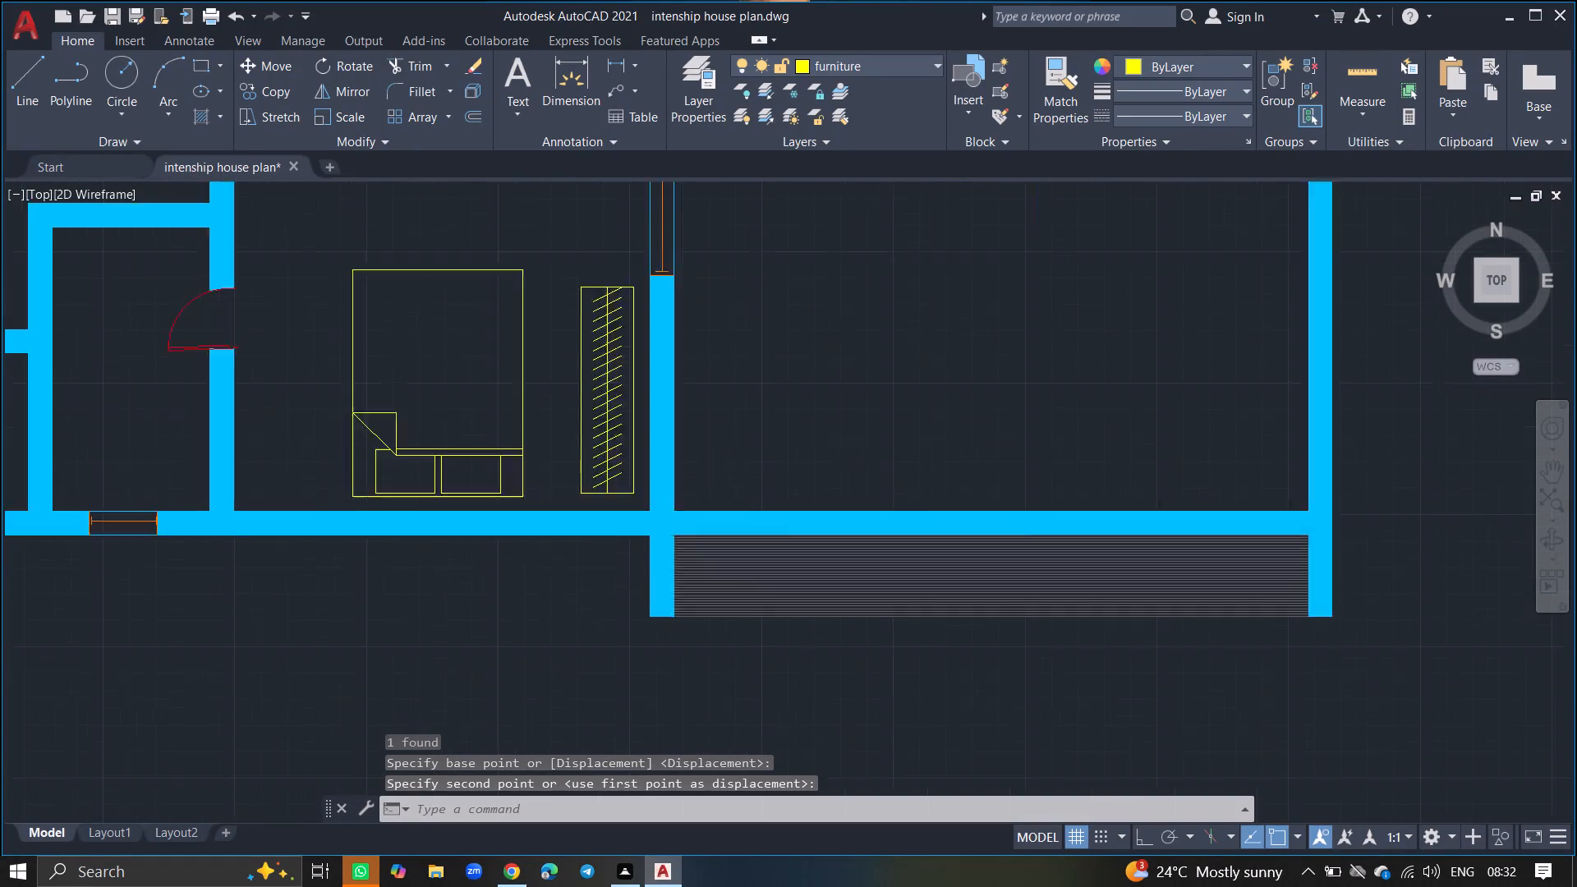
pyautogui.keyDown('ctrl'); pyautogui.scroll(3, 544, 501); pyautogui.keyUp('ctrl')
pyautogui.write('REC')
pyautogui.press('Return')
pyautogui.keyDown('ctrl'); pyautogui.scroll(-2, 545, 501); pyautogui.keyUp('ctrl')
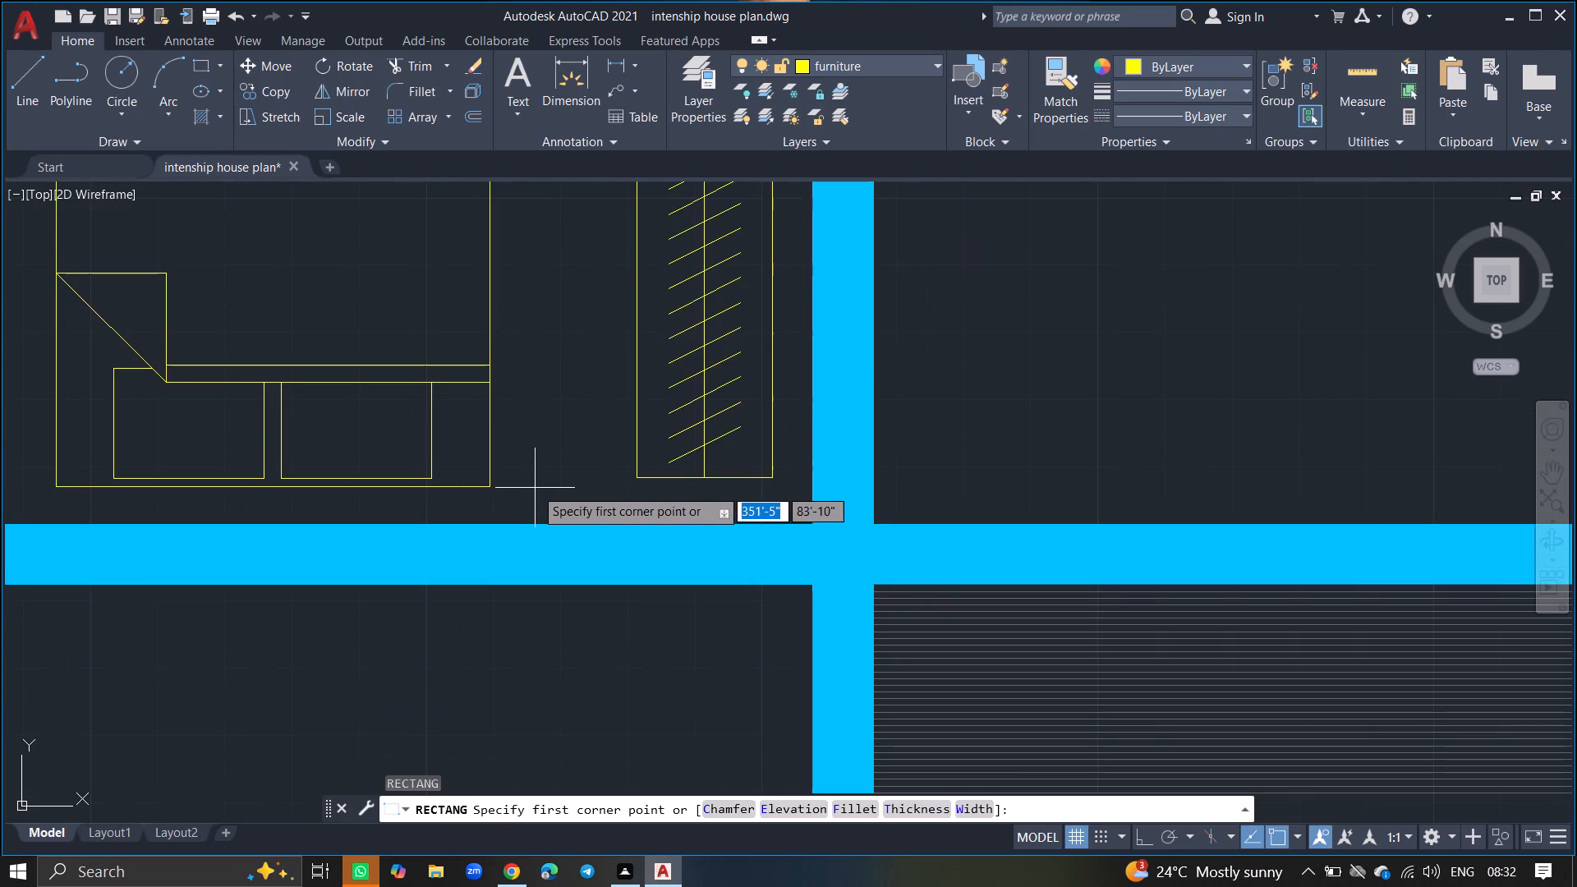
pyautogui.click(520, 485)
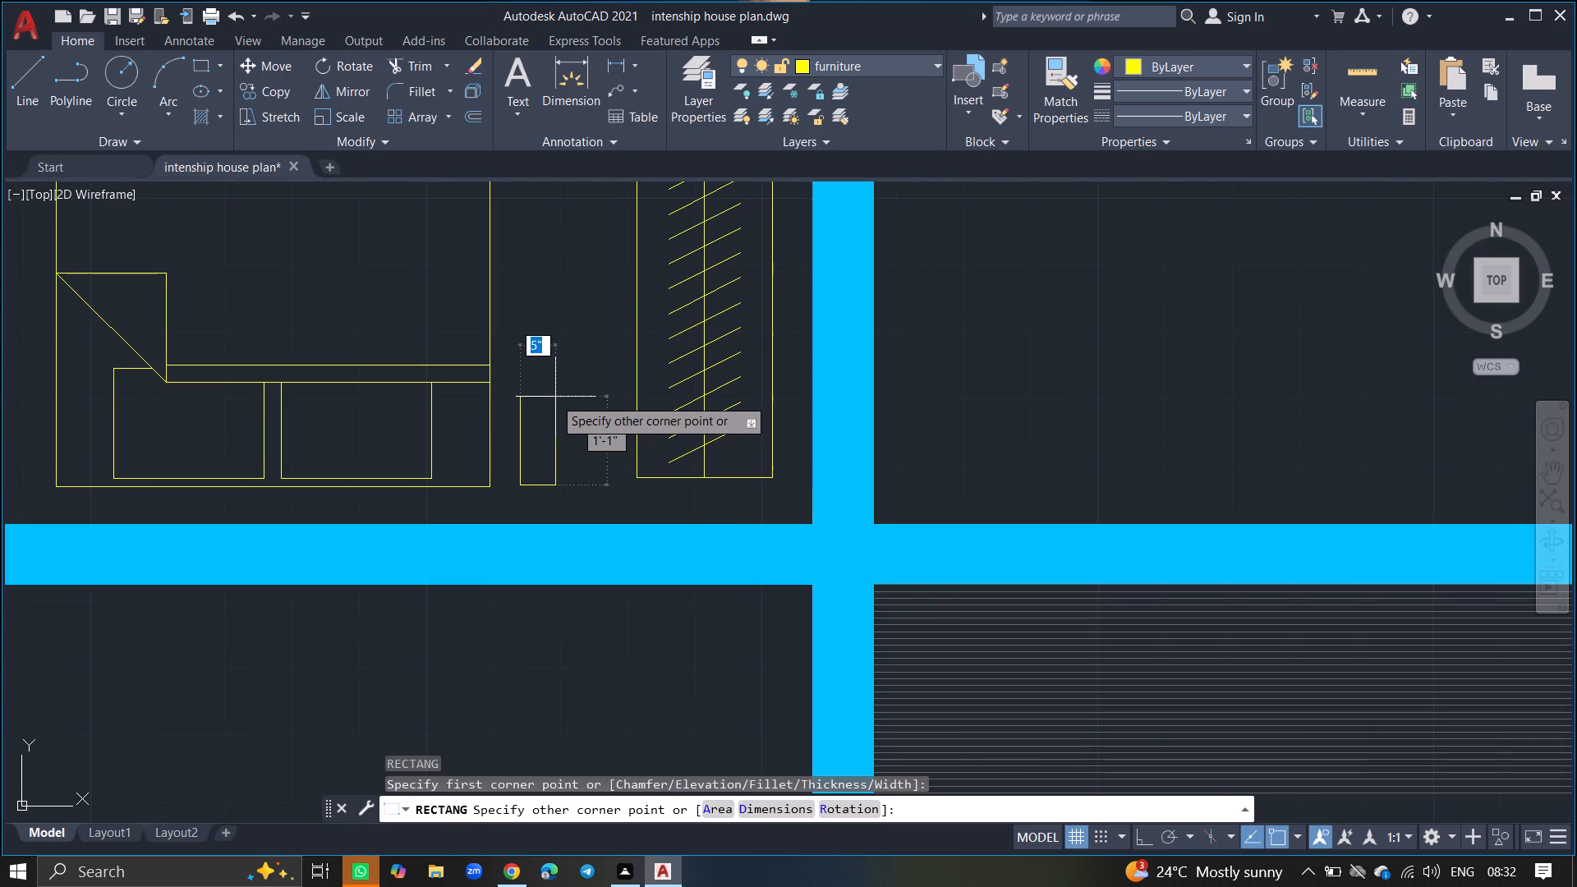
pyautogui.click(604, 404)
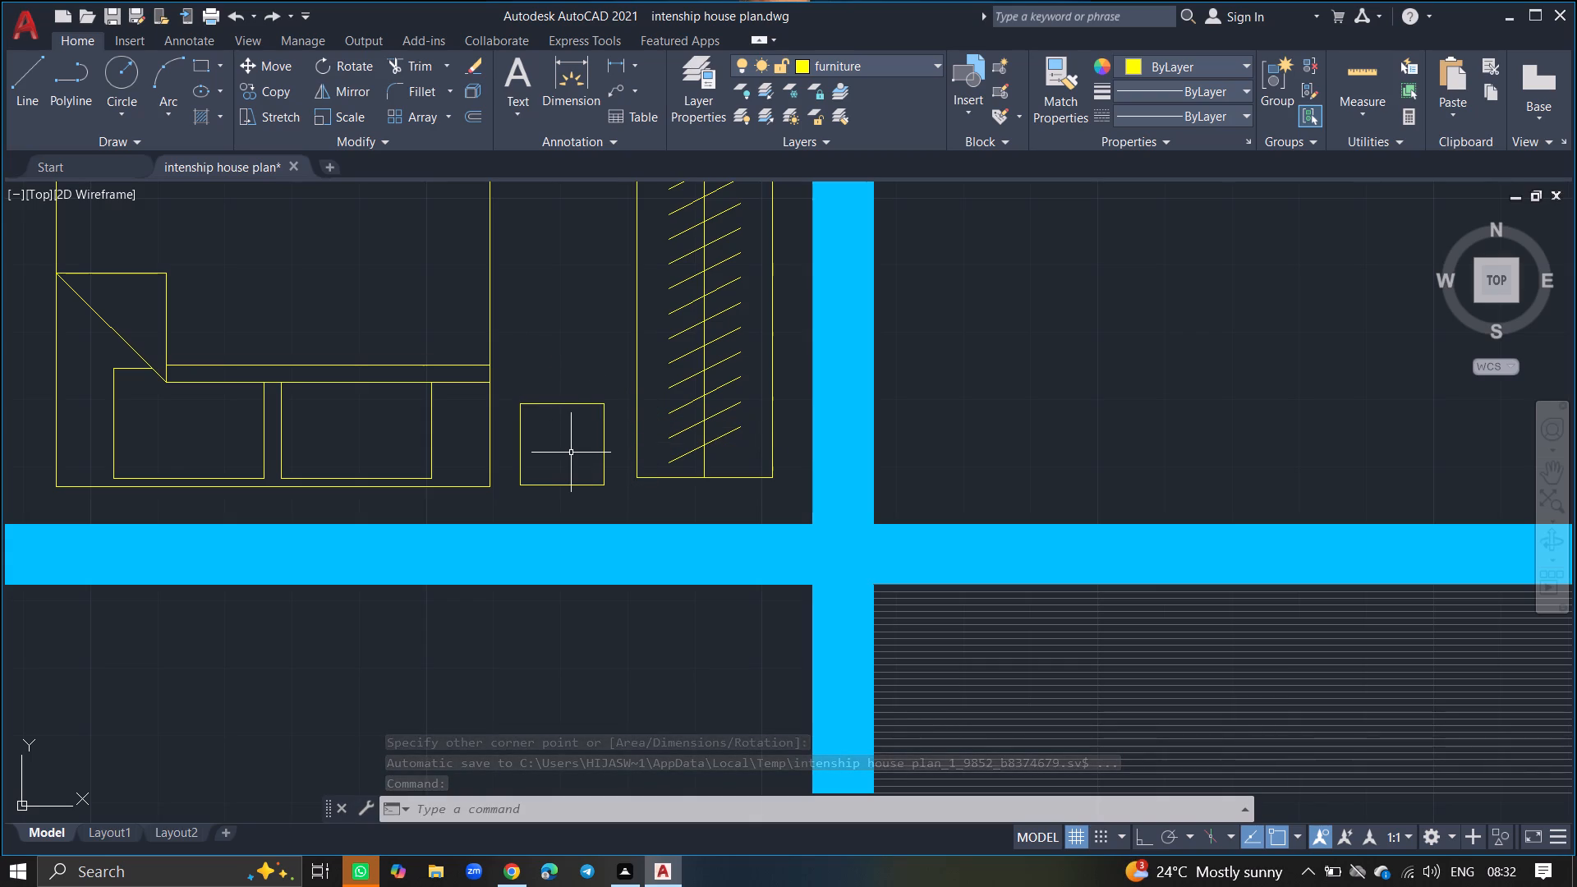
# Draw two concentric circles with radii of about 4" and 2" at the centre of the bedside table beside the wardrobe.
pyautogui.press('c')
pyautogui.press('Return')
pyautogui.keyDown('ctrl'); pyautogui.scroll(2, 571, 453); pyautogui.keyUp('ctrl')
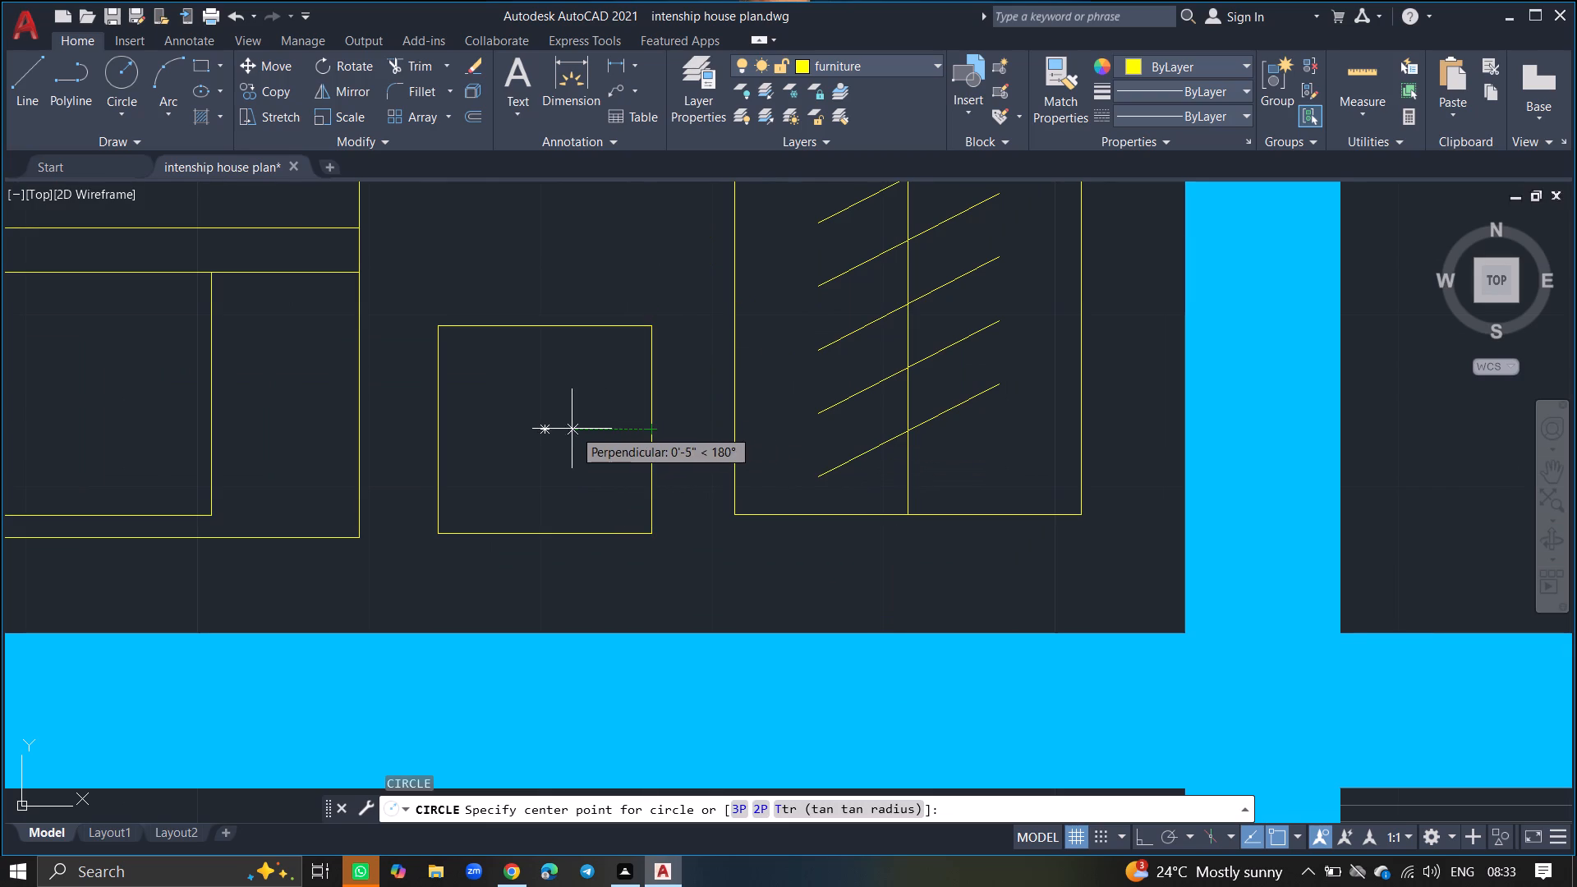
pyautogui.click(550, 431)
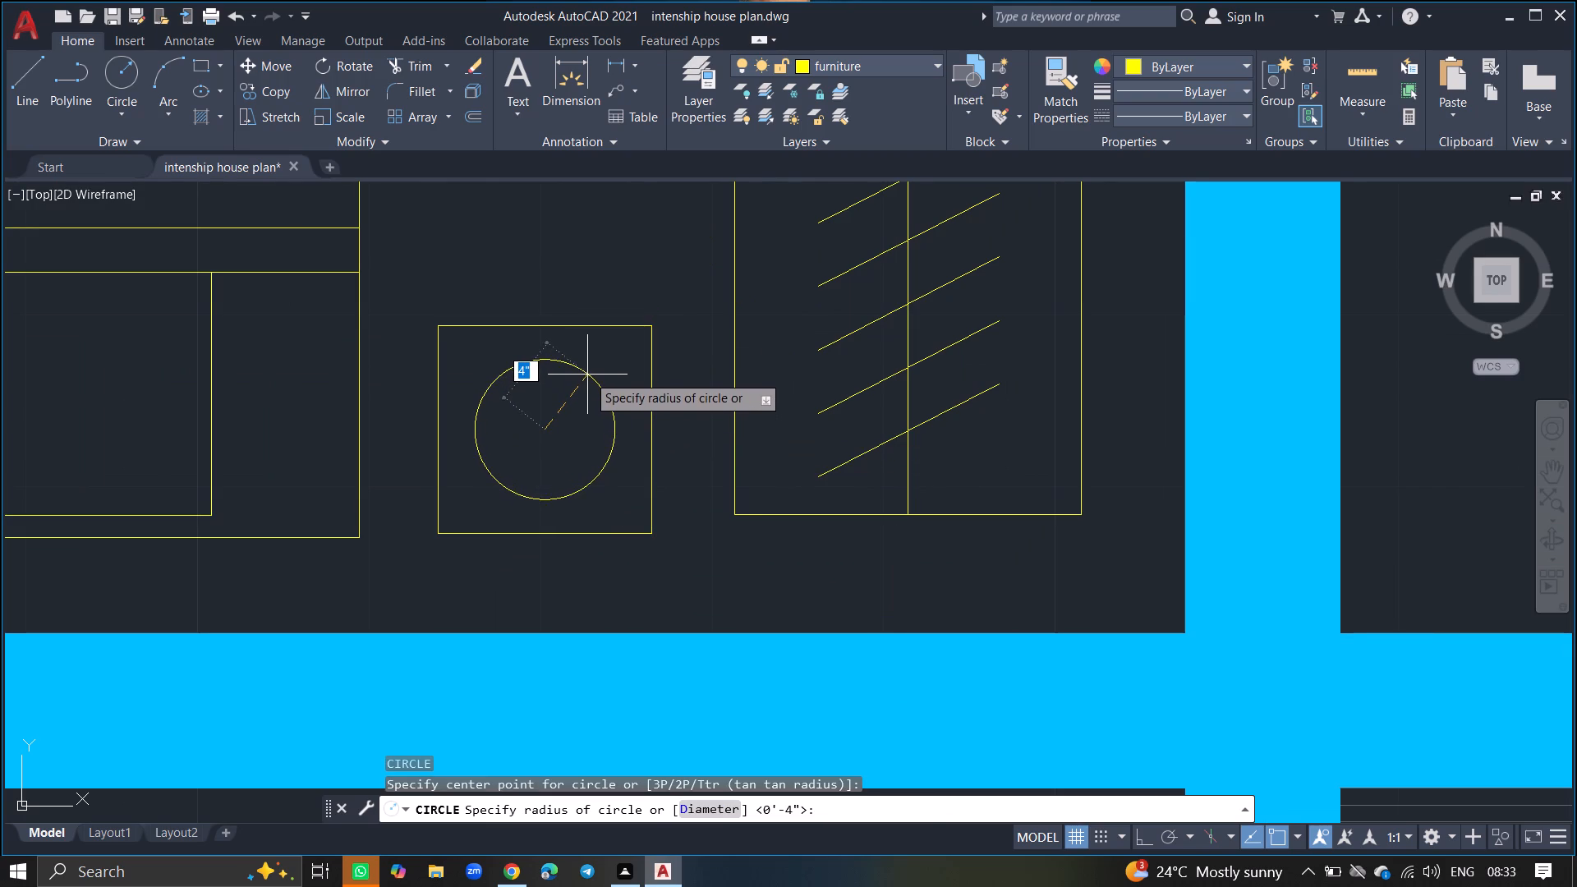
pyautogui.click(590, 373)
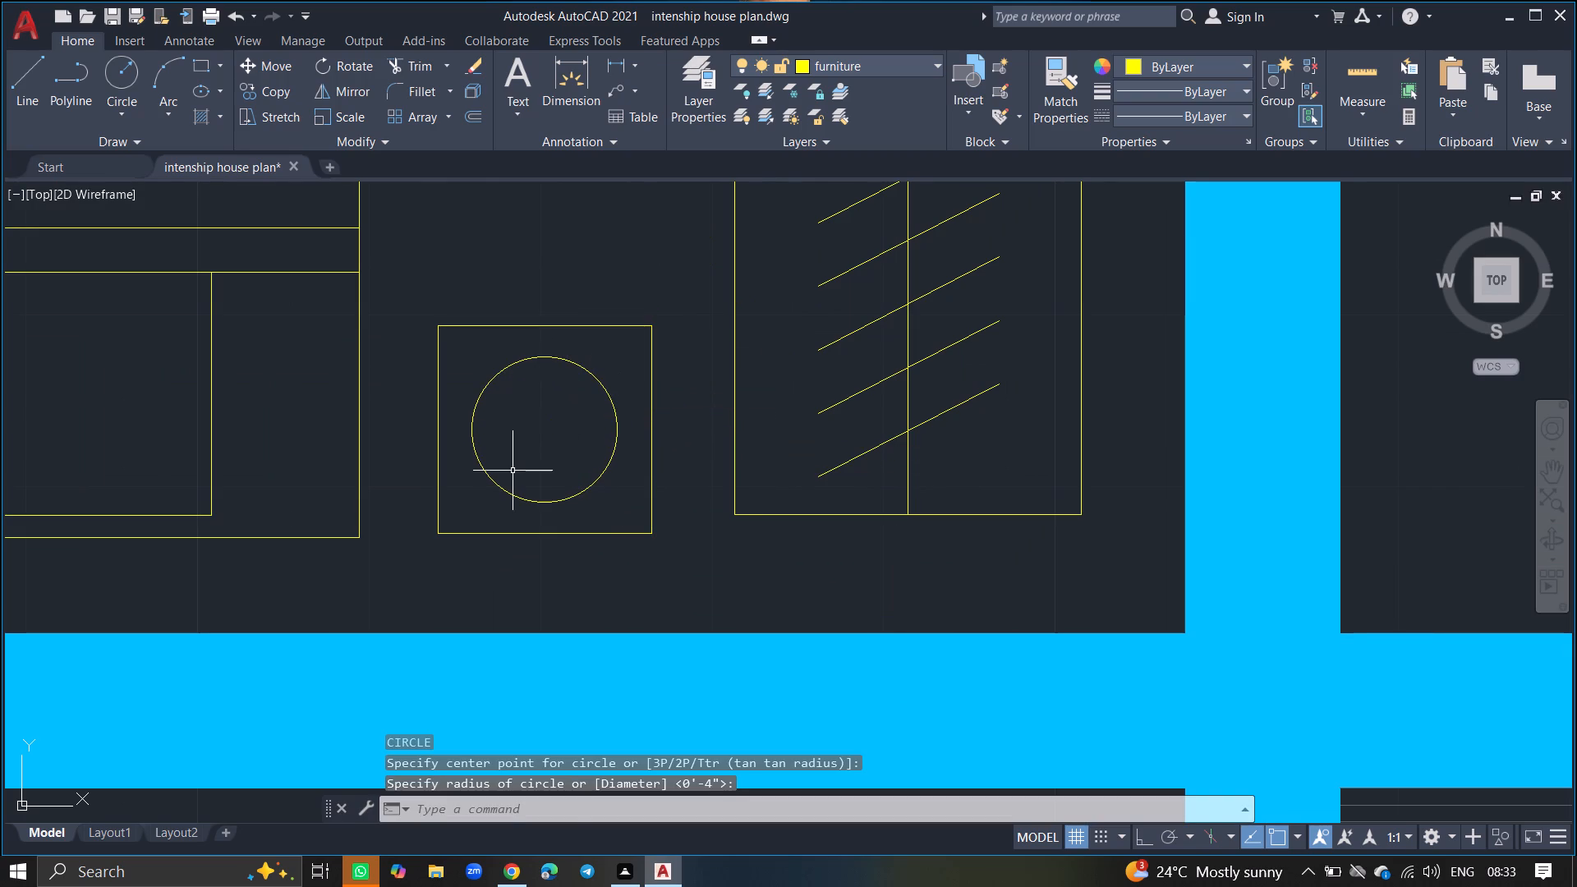
pyautogui.press('c')
pyautogui.press('Return')
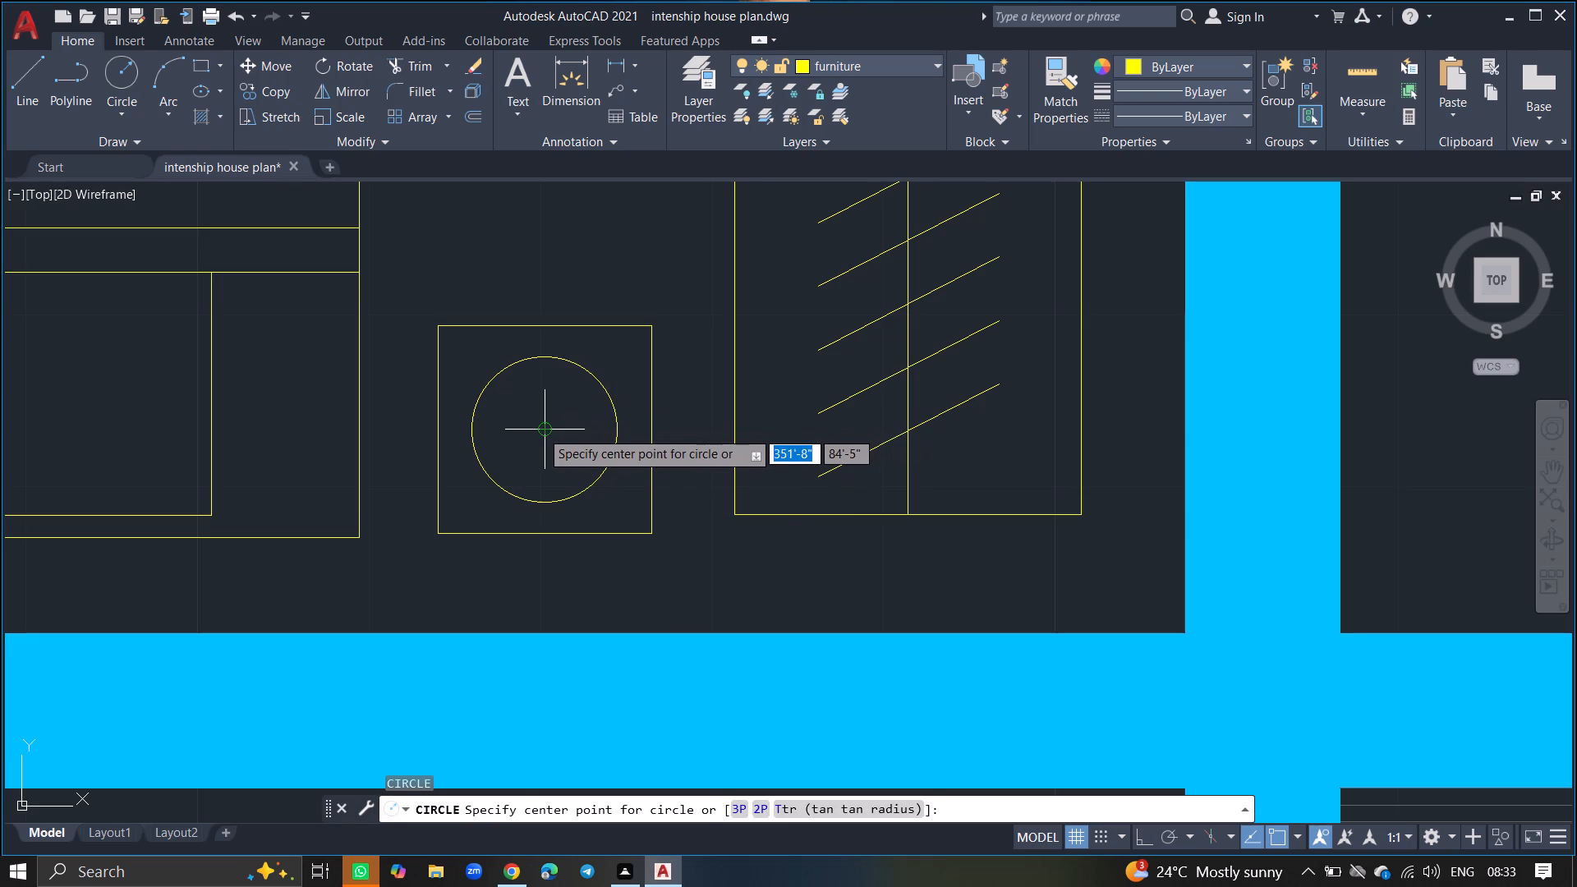
pyautogui.click(540, 430)
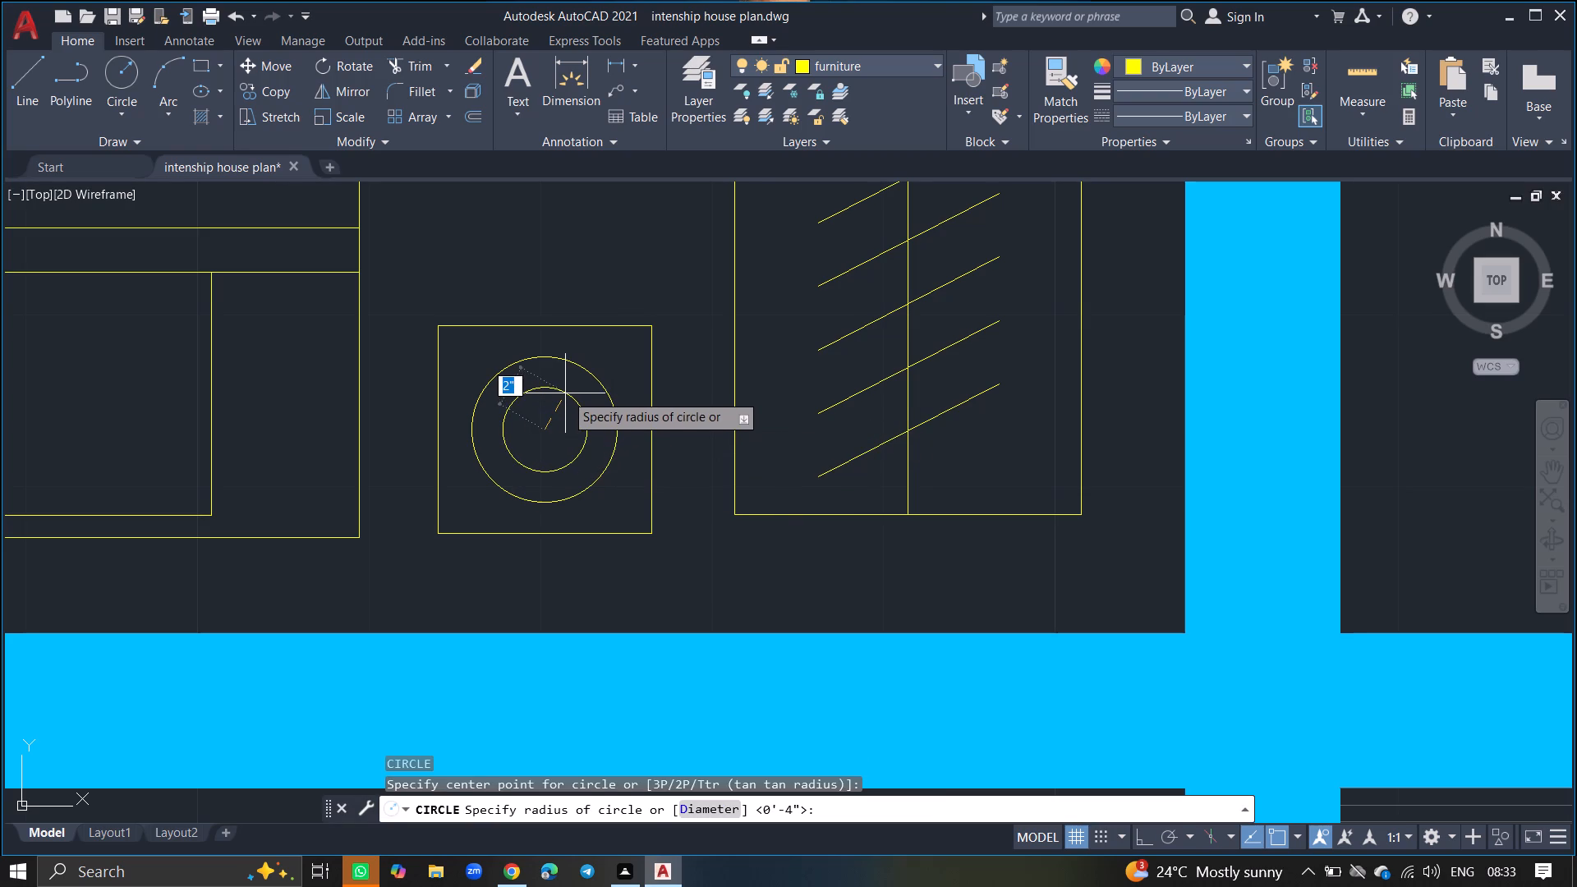
pyautogui.click(565, 393)
# Draw a second bedside table rectangle about 1'-4" by 1'-3" on the other side of the bed, near the pillows.
pyautogui.keyDown('ctrl'); pyautogui.scroll(-4, 460, 440); pyautogui.keyUp('ctrl')
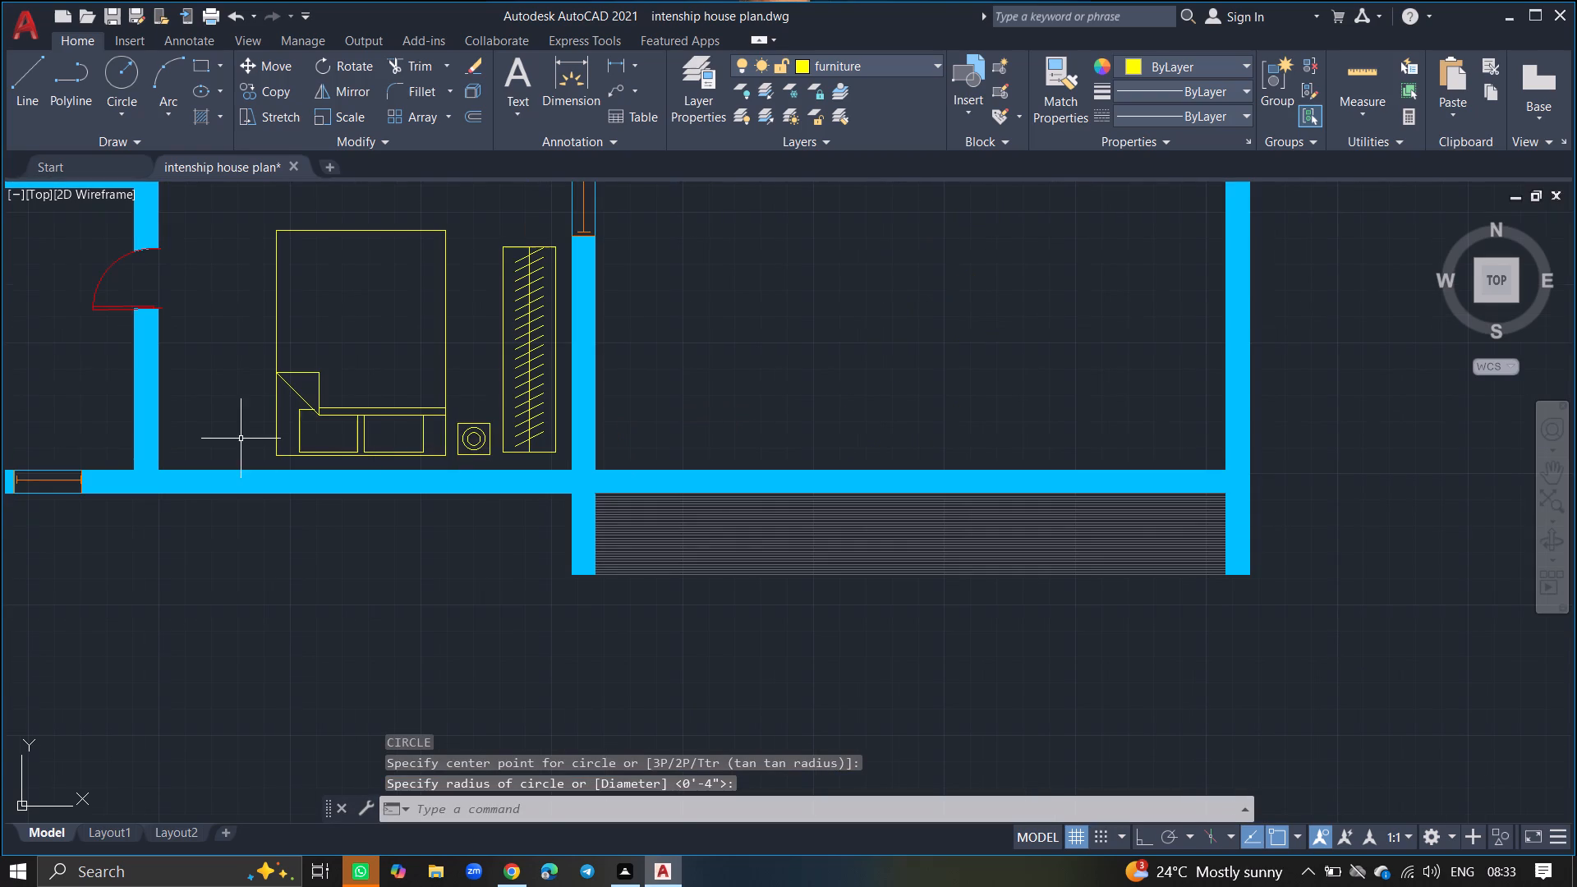
pyautogui.write('REC')
pyautogui.press('Return')
pyautogui.keyDown('ctrl'); pyautogui.scroll(5, 202, 441); pyautogui.keyUp('ctrl')
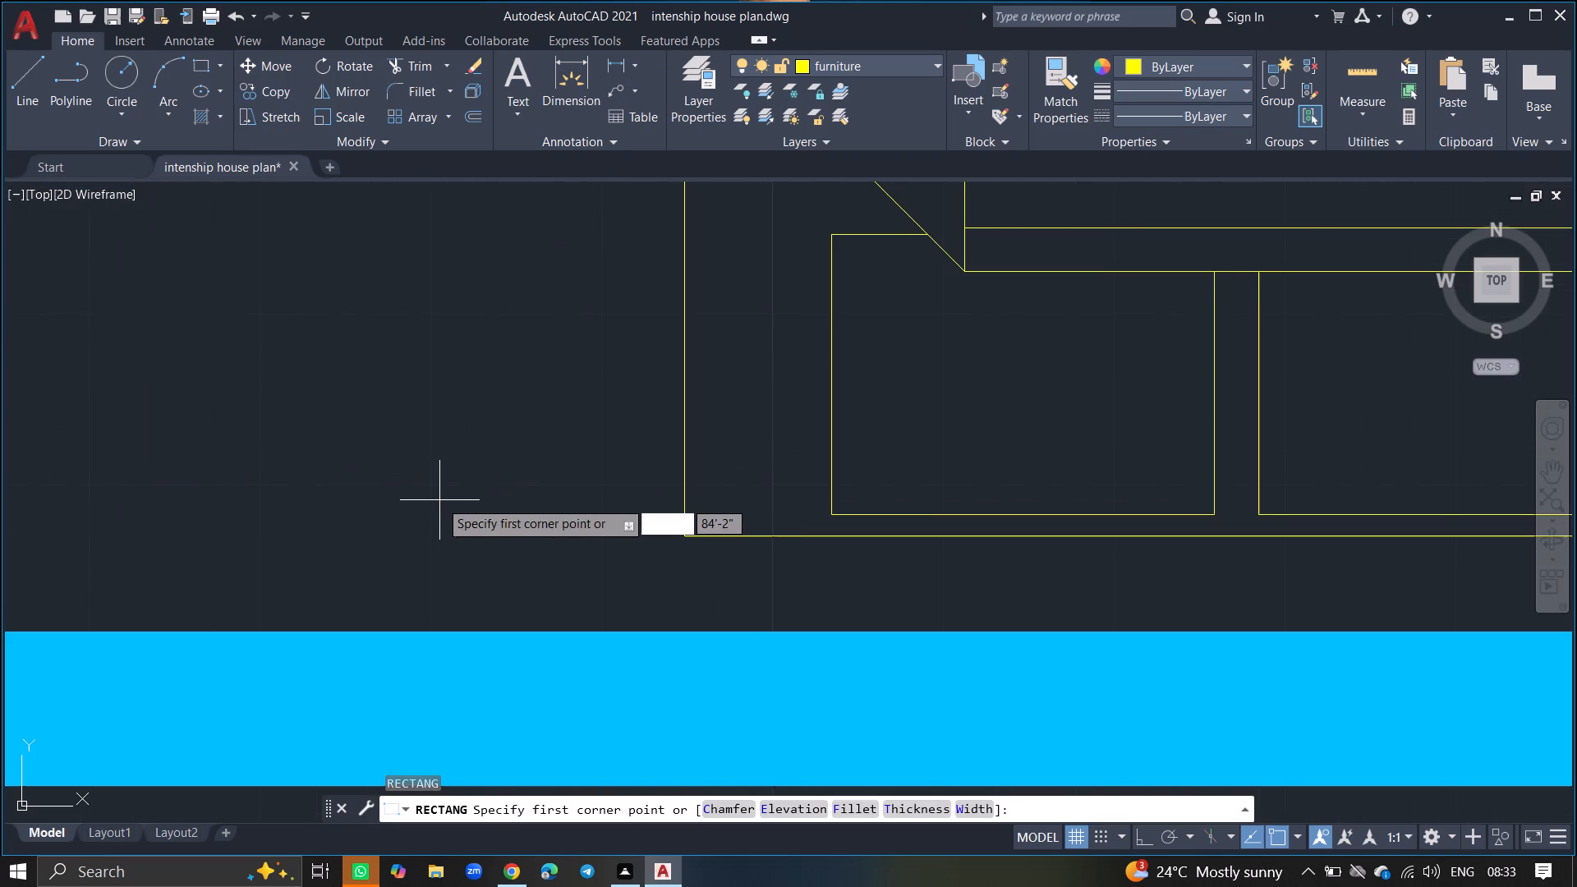
pyautogui.click(566, 529)
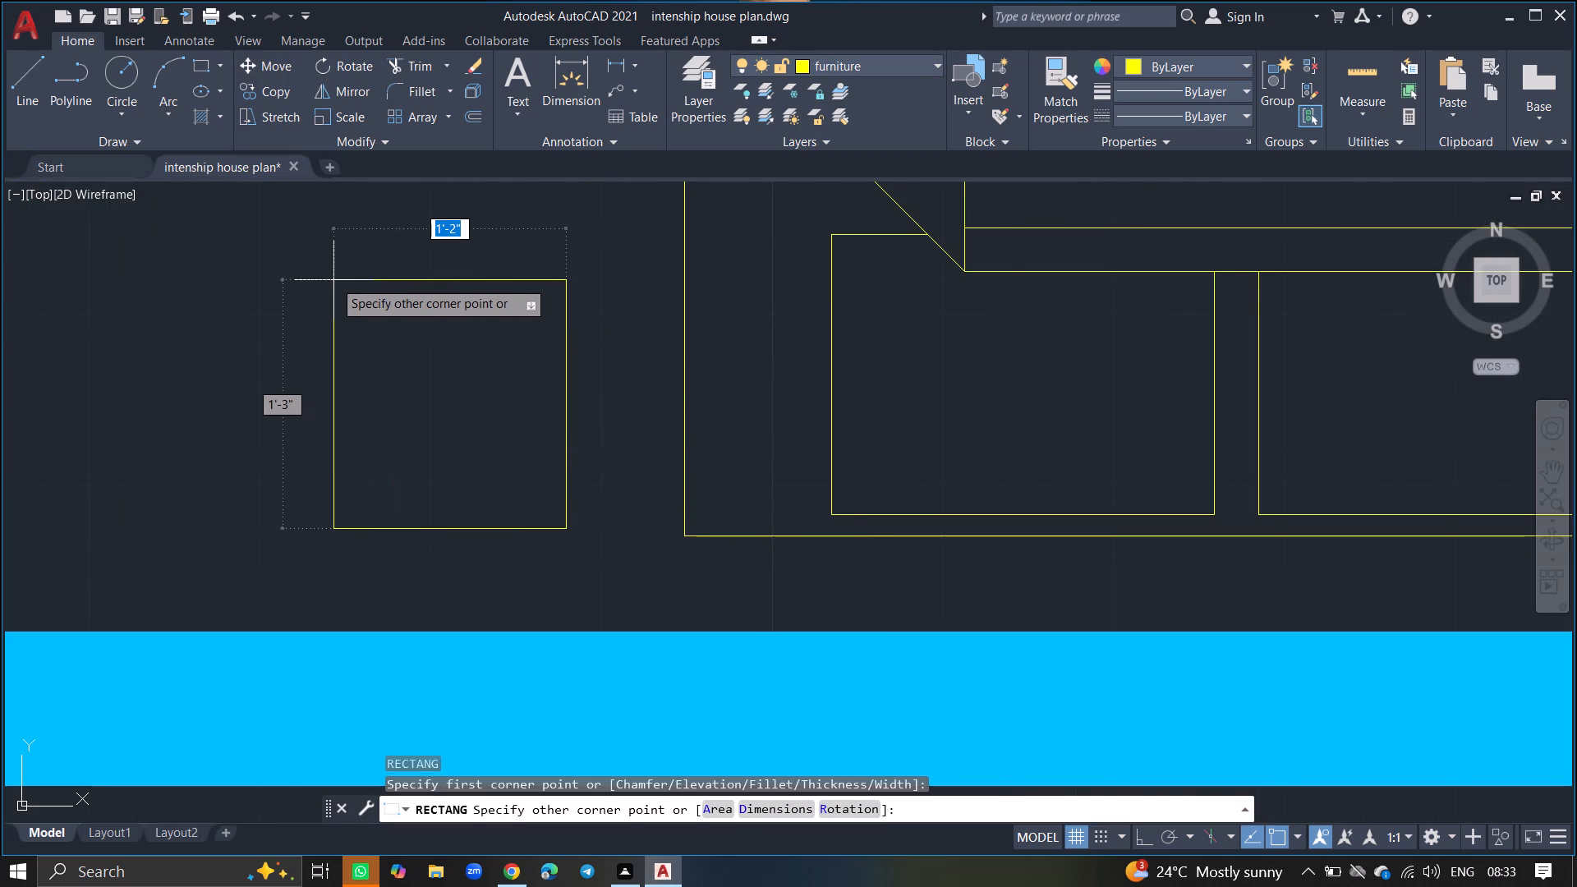
pyautogui.click(287, 267)
# Draw two concentric circles with radii of about 6" and 4" at the centre of the second bedside table.
pyautogui.press('c')
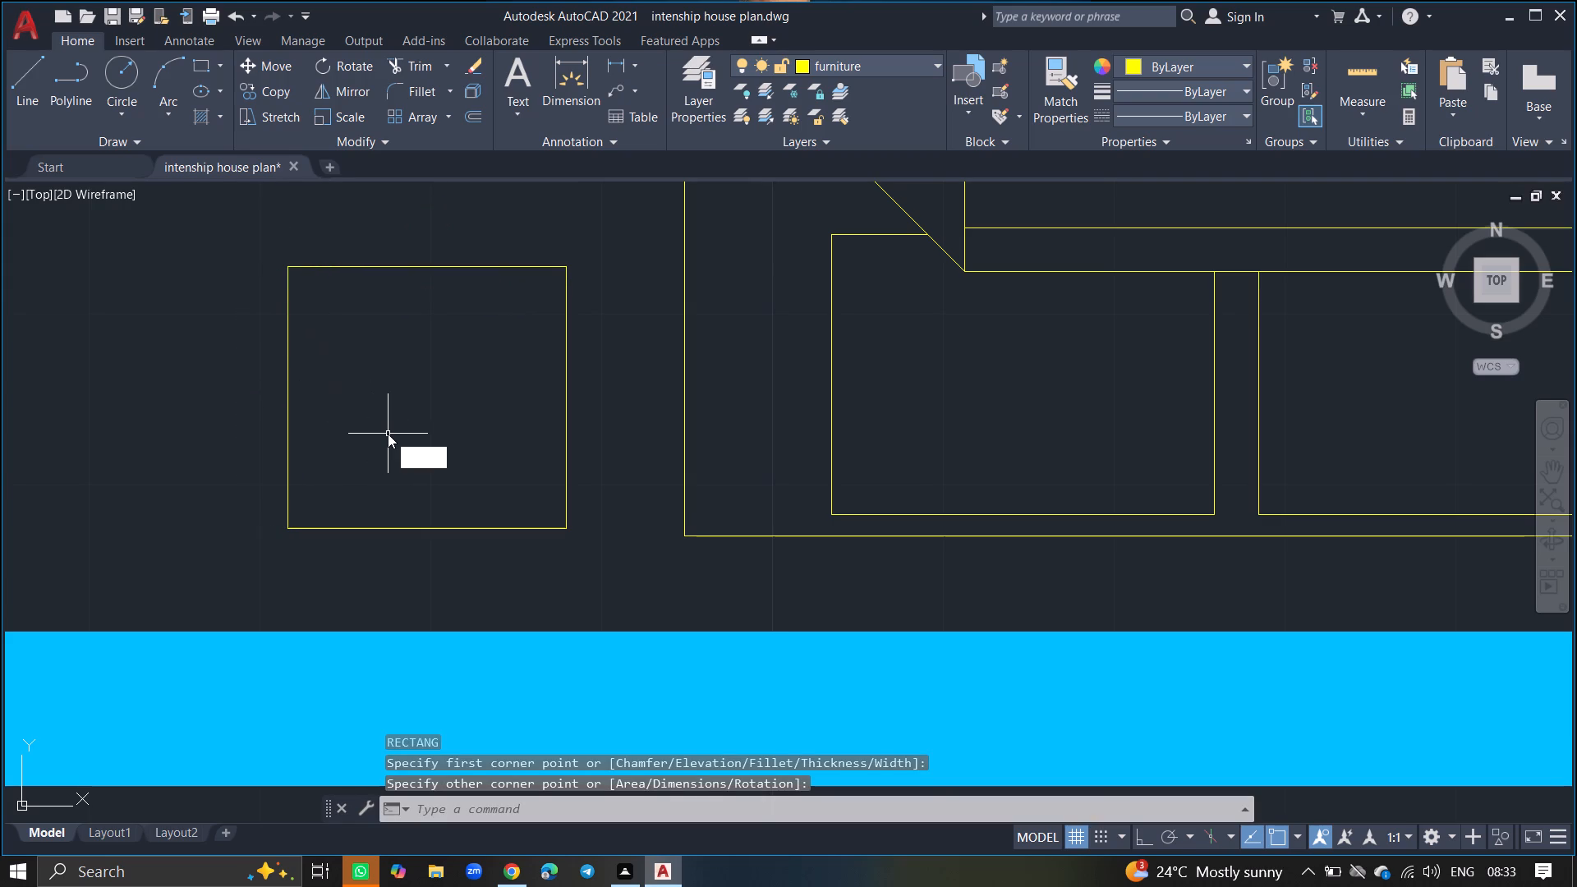
pyautogui.write('IRCLE')
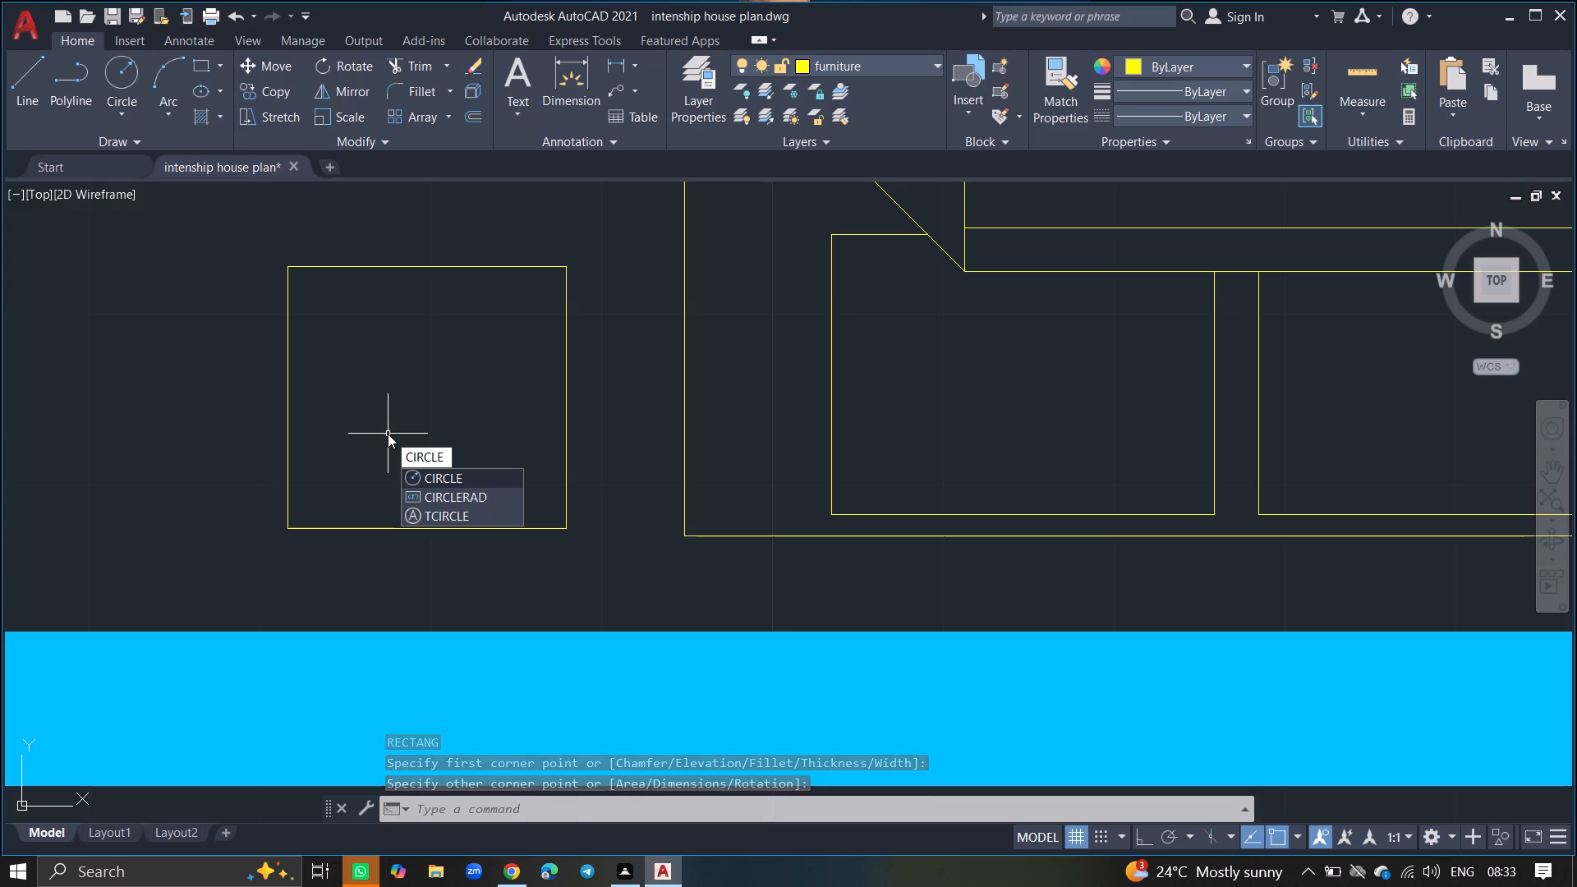
pyautogui.press('Return')
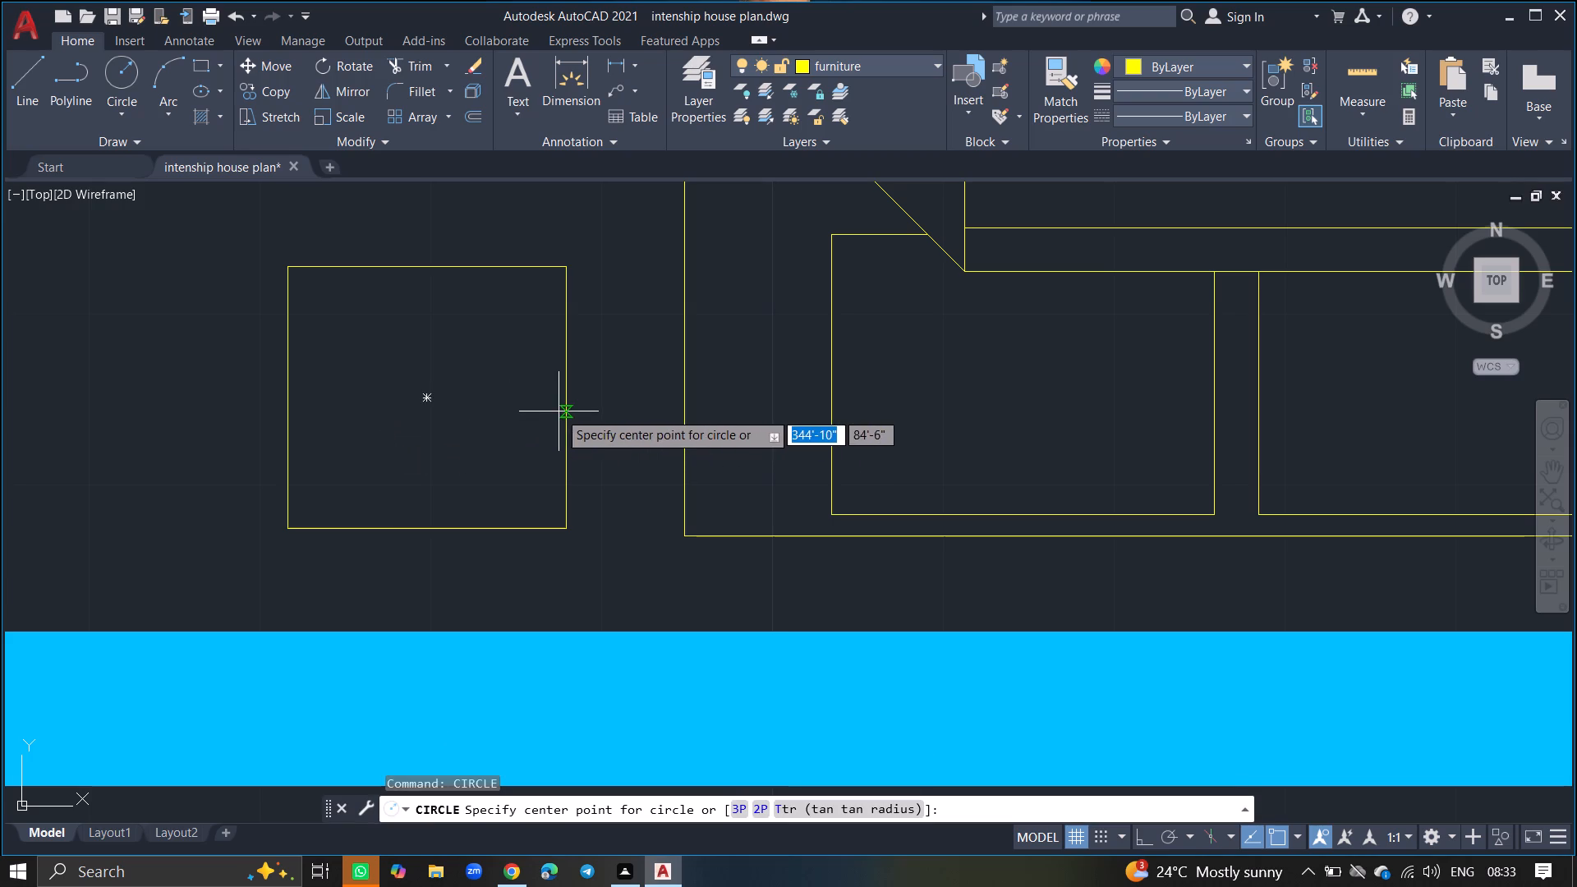
pyautogui.click(425, 400)
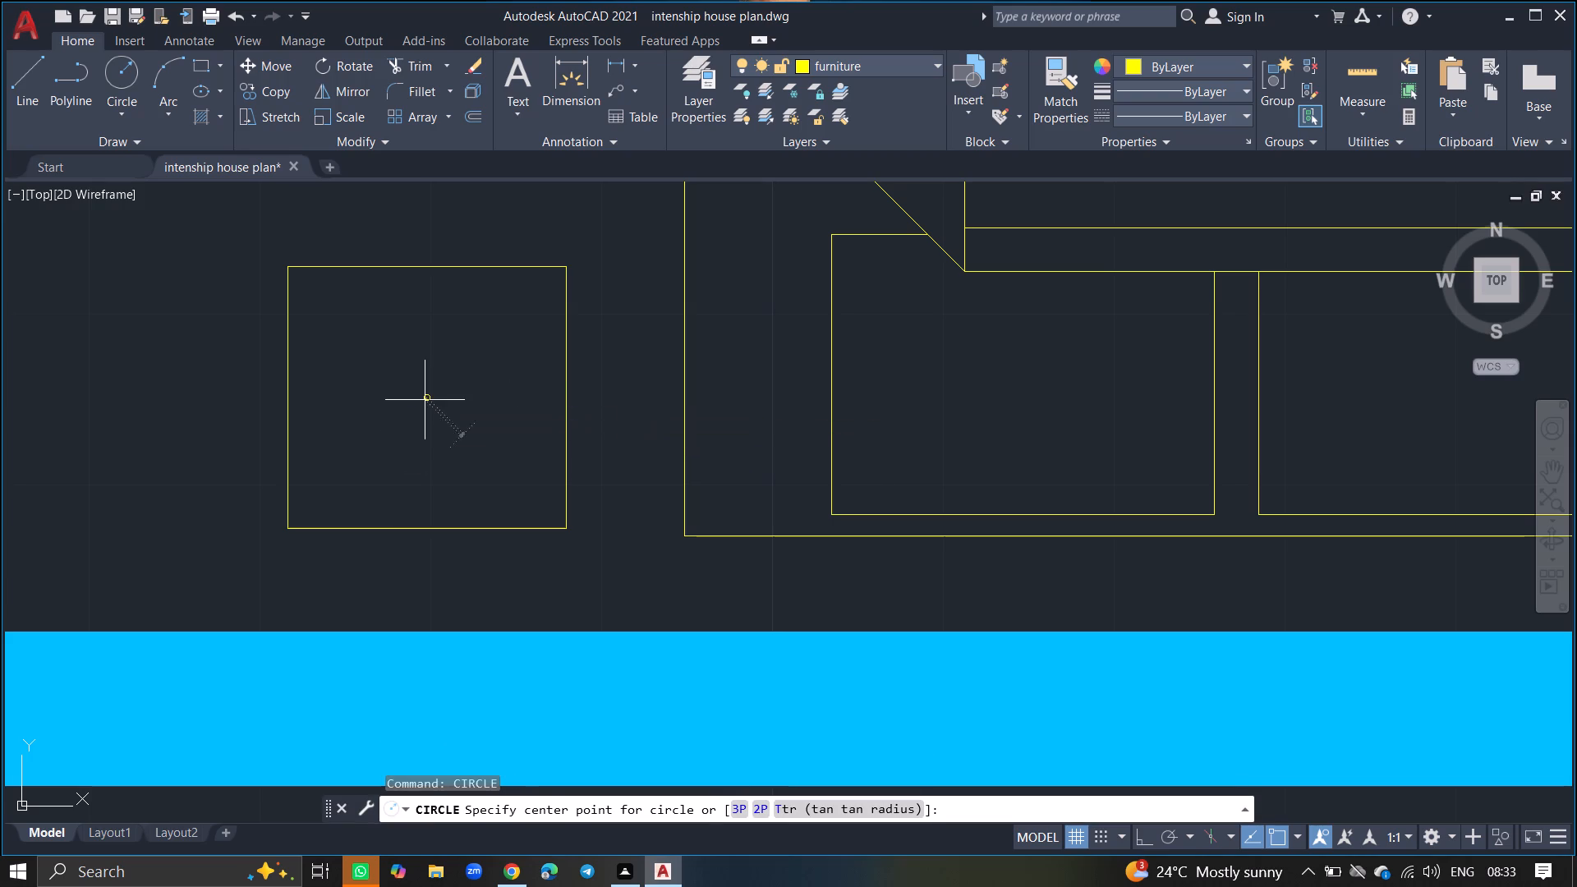
pyautogui.click(476, 312)
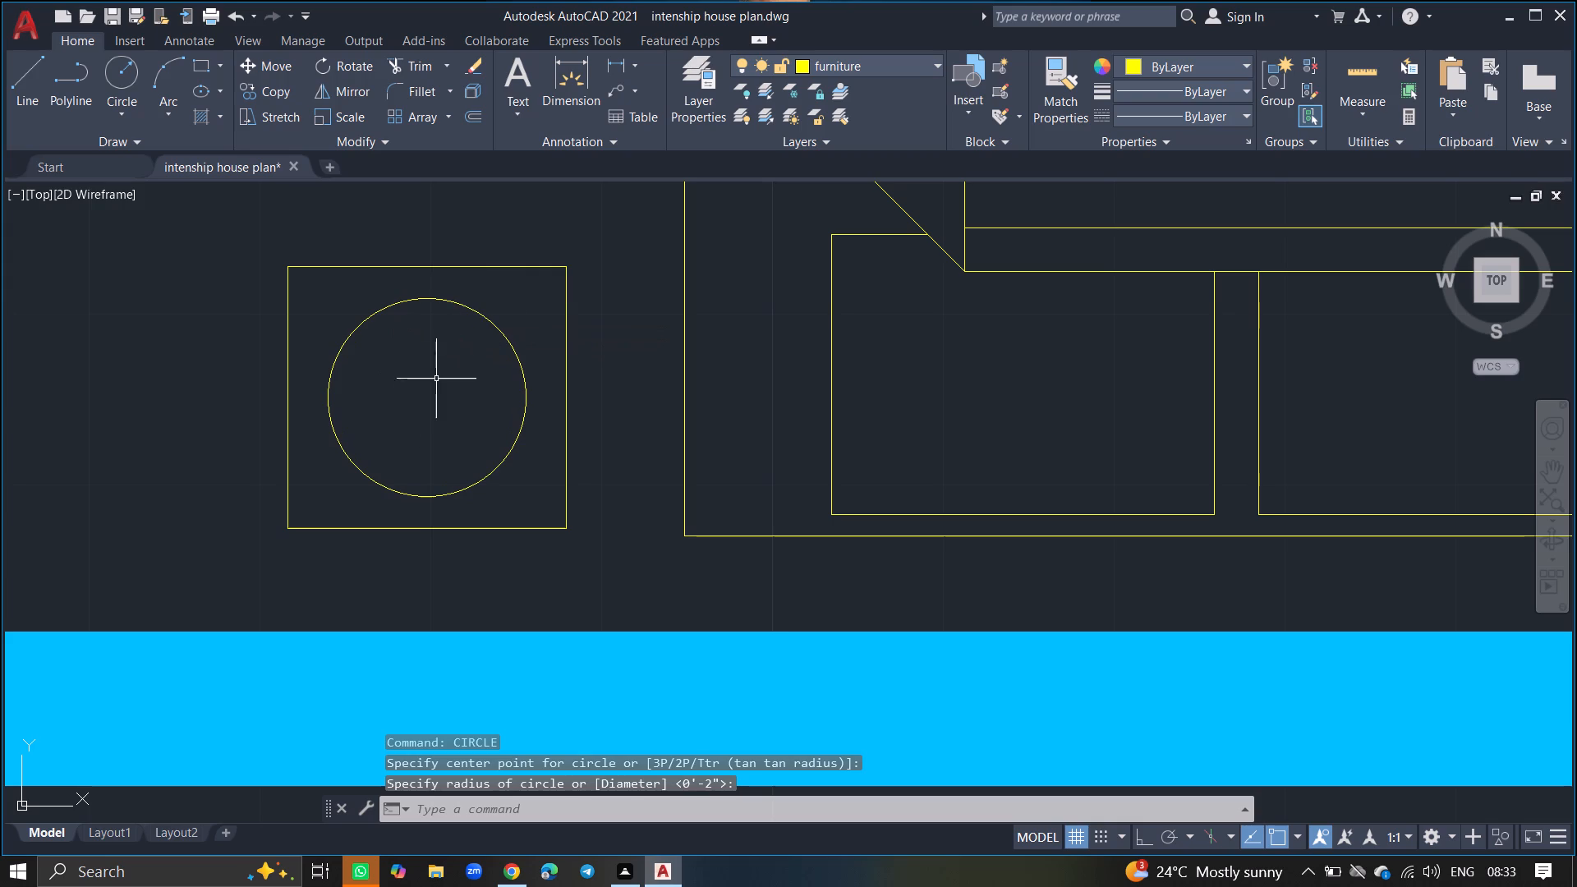
pyautogui.write('CIRCLE')
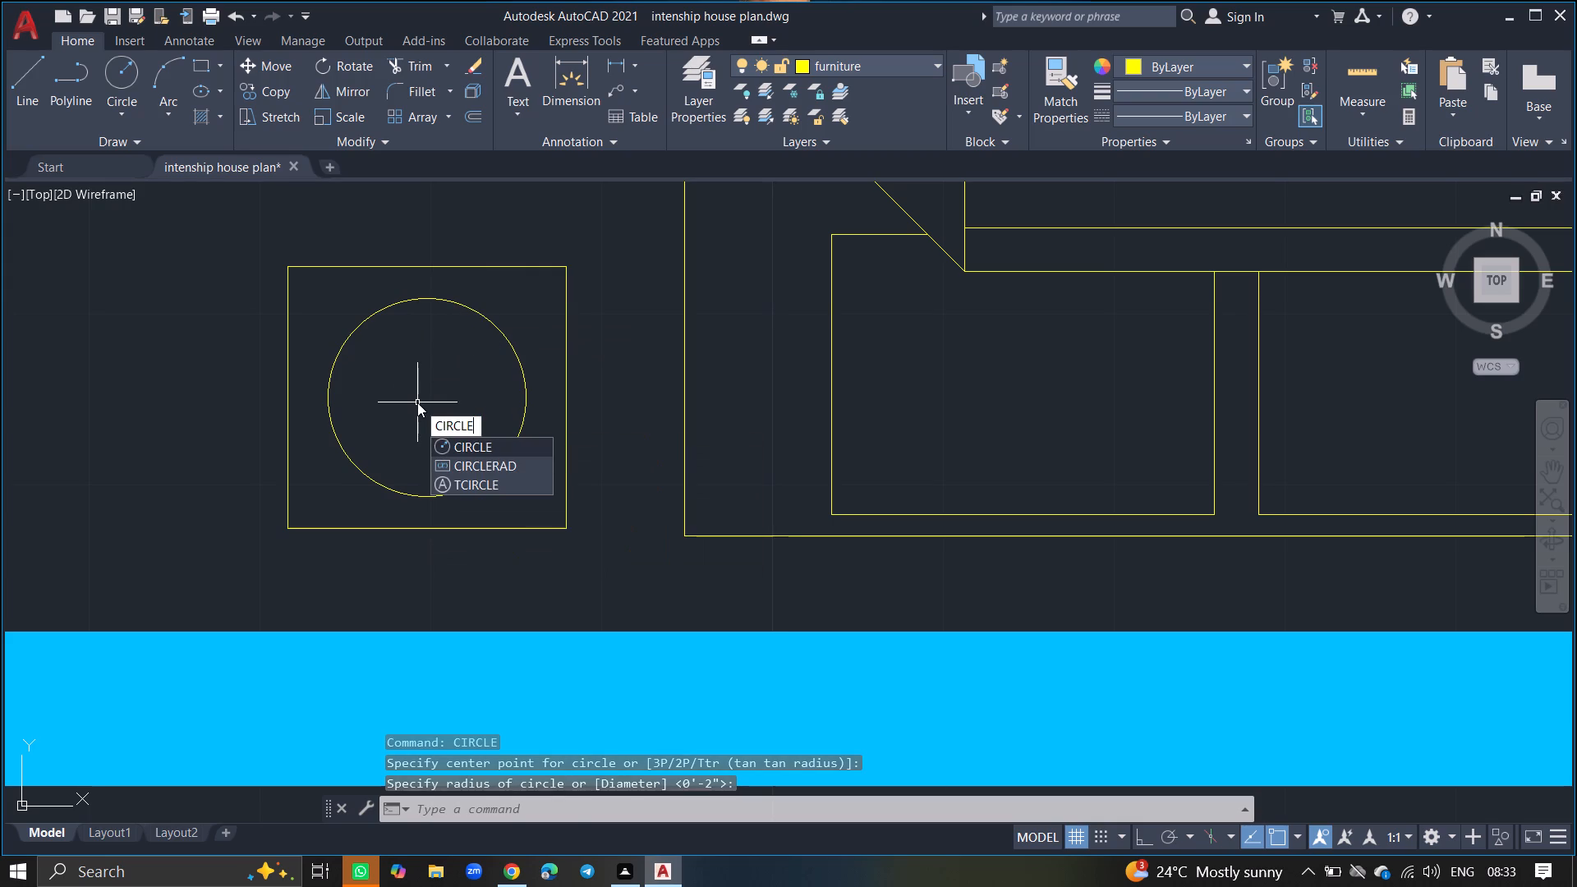
pyautogui.press('Return')
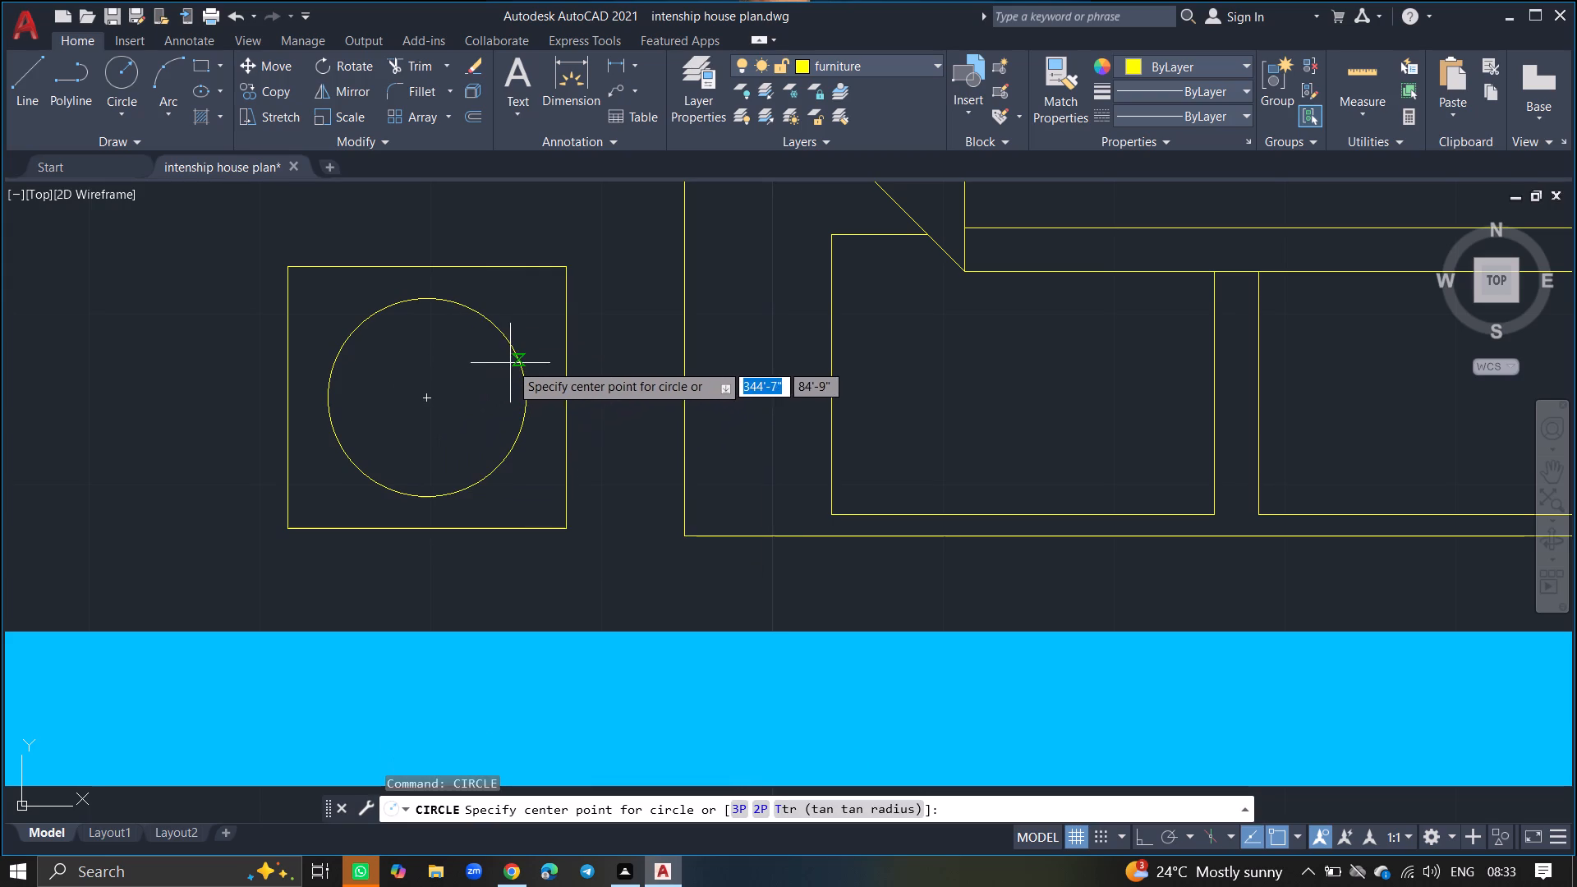
pyautogui.click(425, 398)
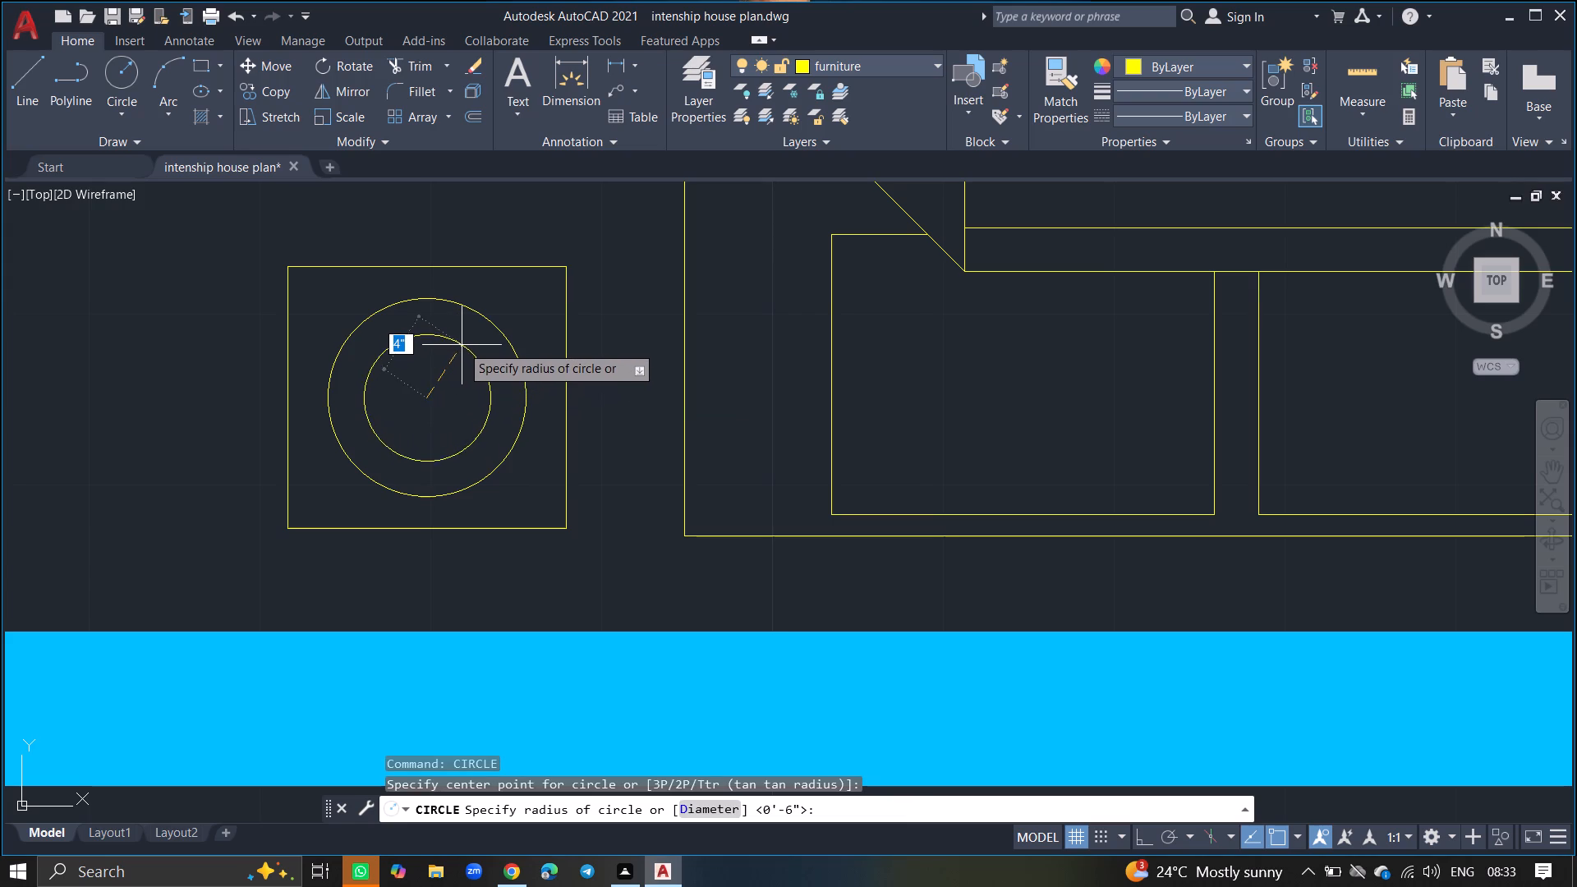
pyautogui.click(463, 343)
# Insert the Chair - Desk block from DesignCenter's Home - Space Planner blocks beside the upper part of the house plan.
pyautogui.keyDown('ctrl'); pyautogui.scroll(-3, 412, 393); pyautogui.keyUp('ctrl')
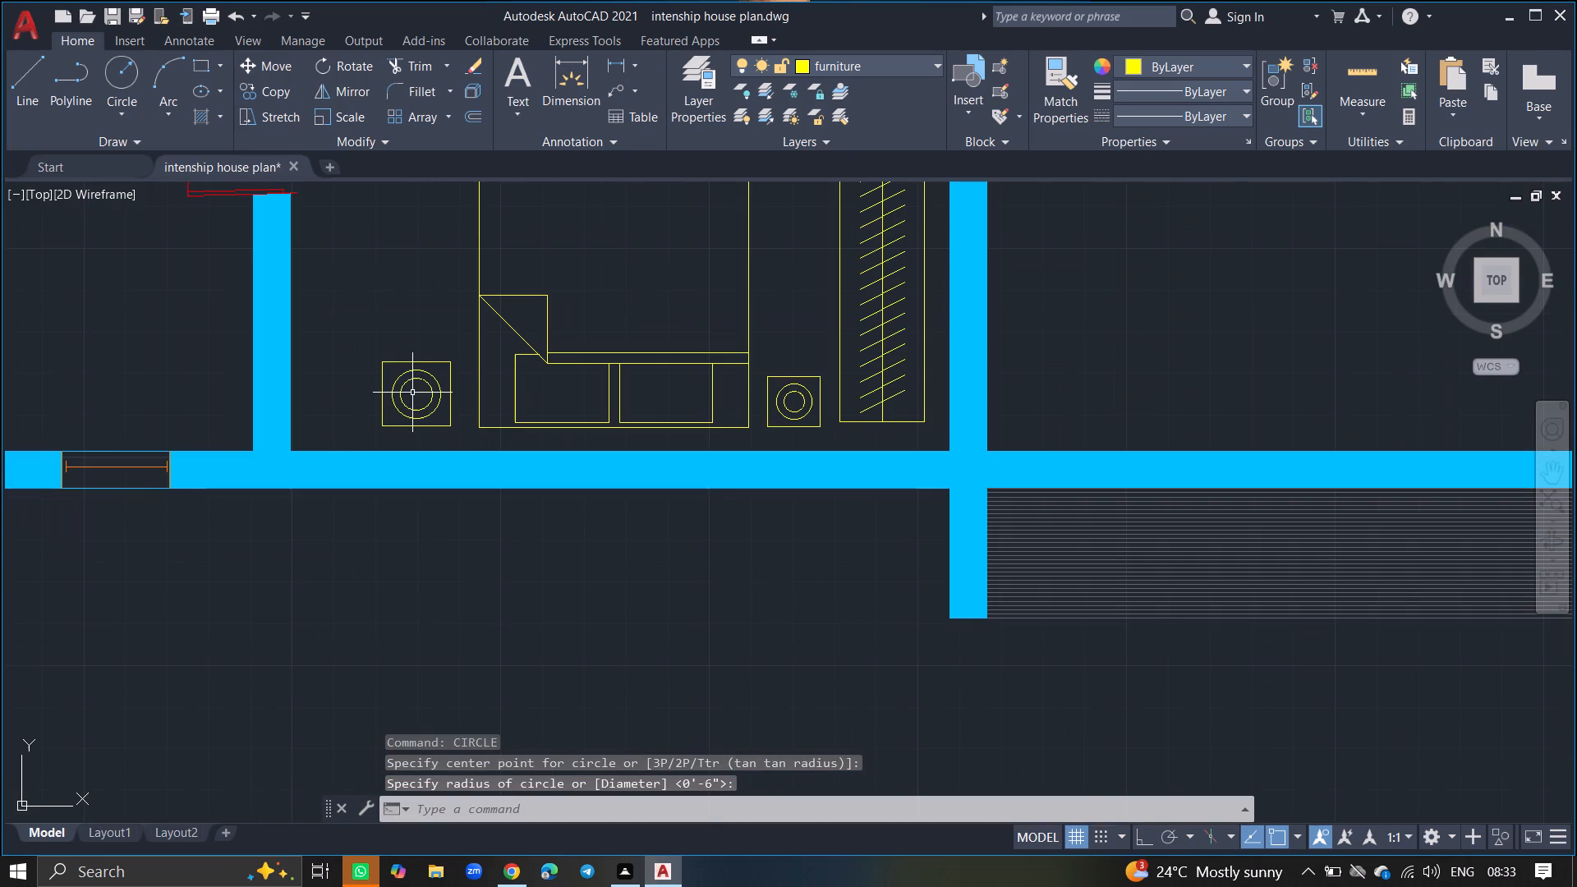
pyautogui.keyDown('ctrl'); pyautogui.scroll(-5, 375, 348); pyautogui.keyUp('ctrl')
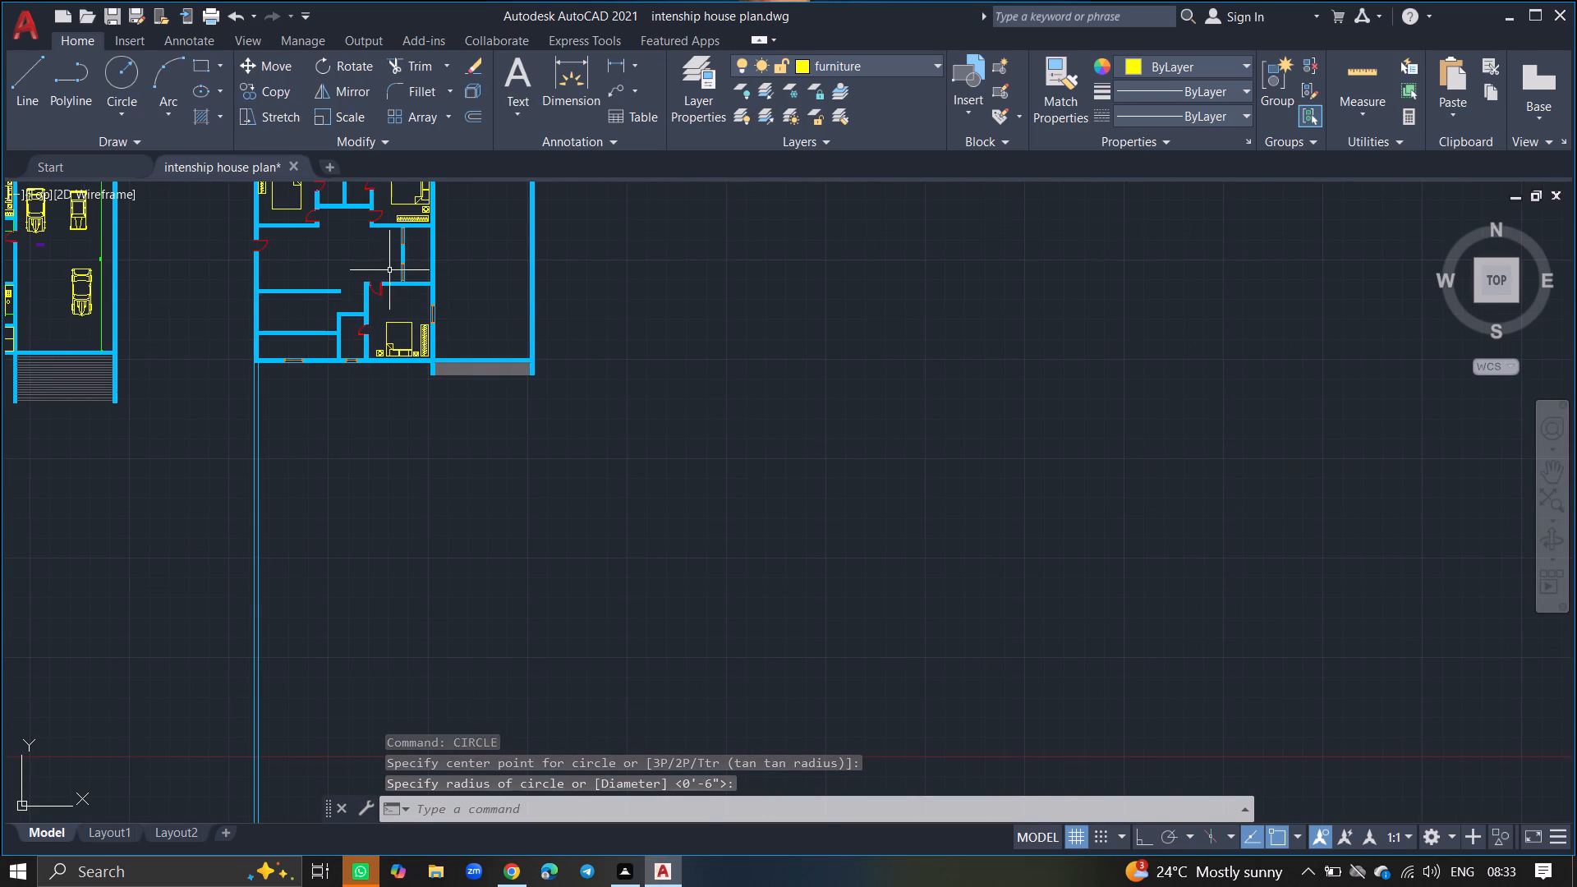
pyautogui.keyDown('ctrl'); pyautogui.scroll(-3, 352, 255); pyautogui.keyUp('ctrl')
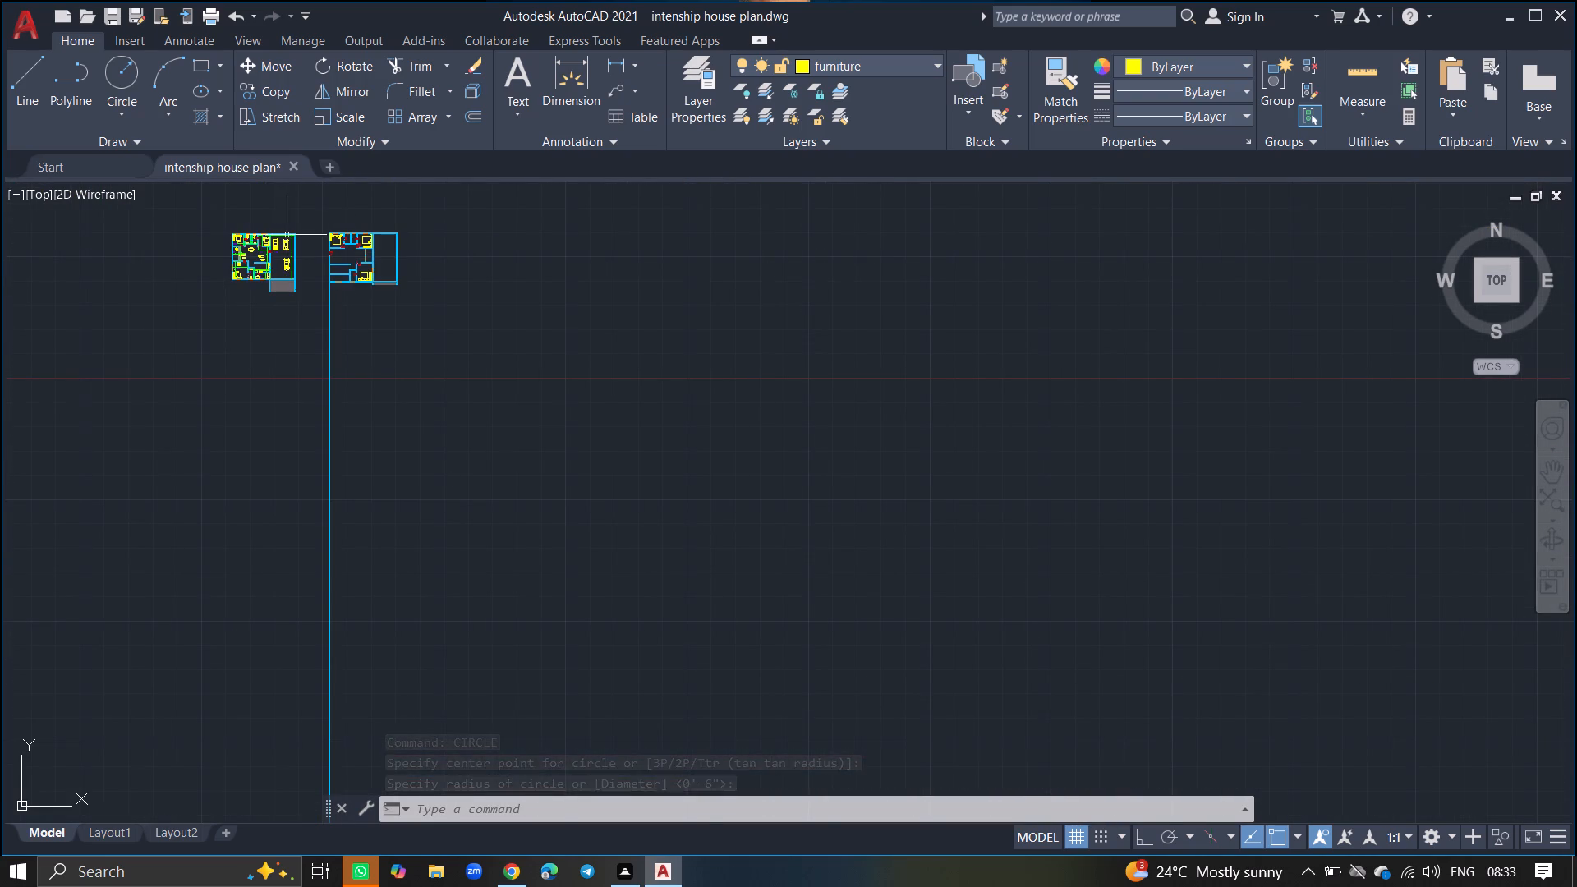
pyautogui.keyDown('ctrl'); pyautogui.scroll(5, 335, 229); pyautogui.keyUp('ctrl')
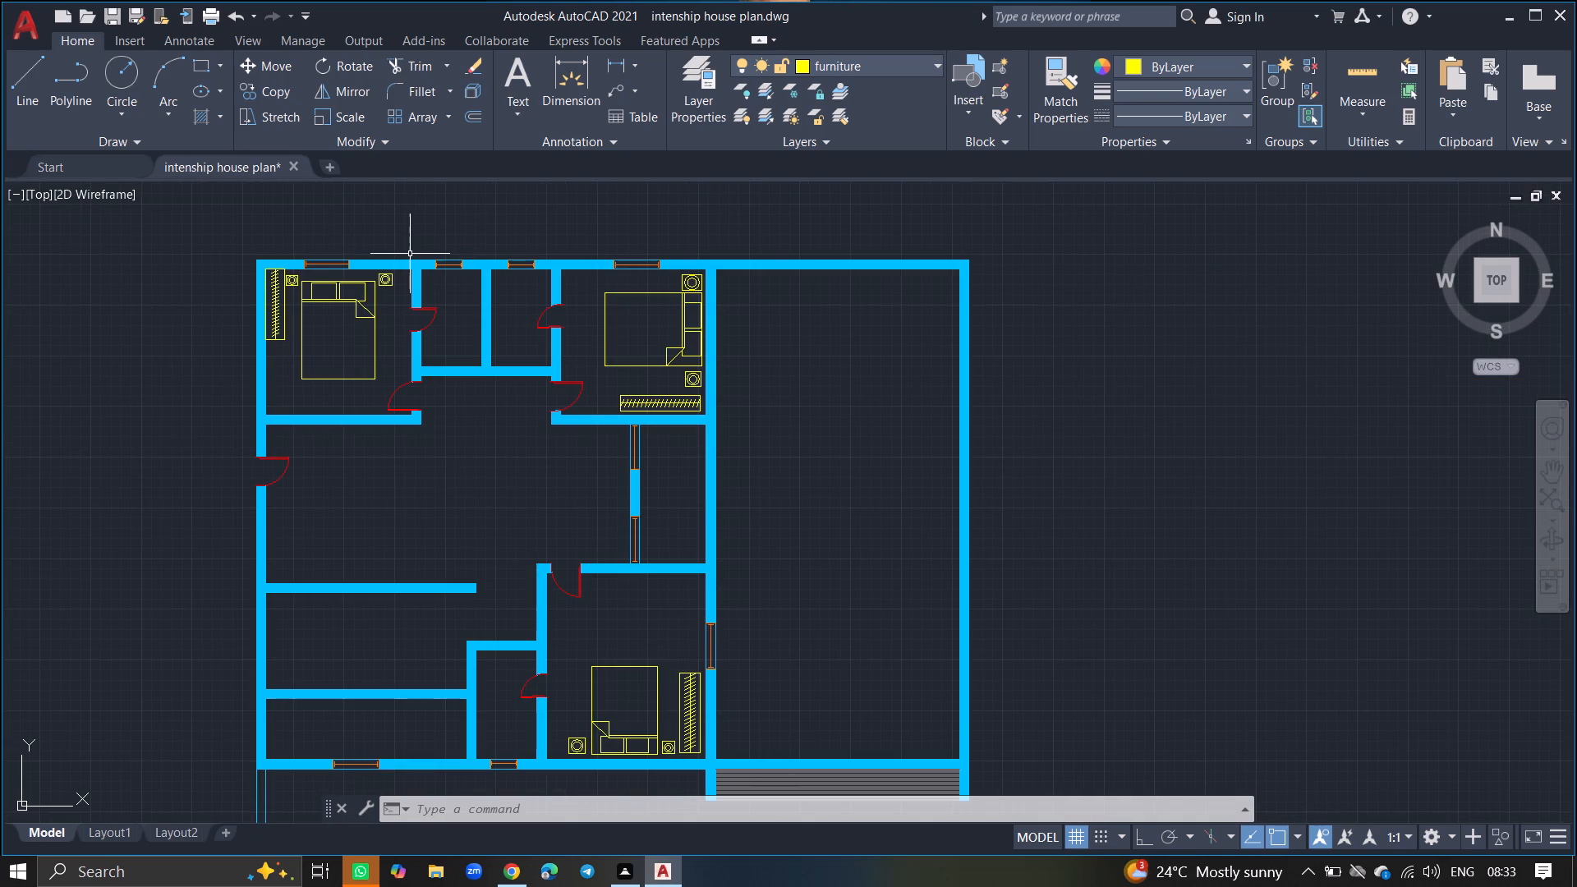
pyautogui.hotkey('ctrl', '2')
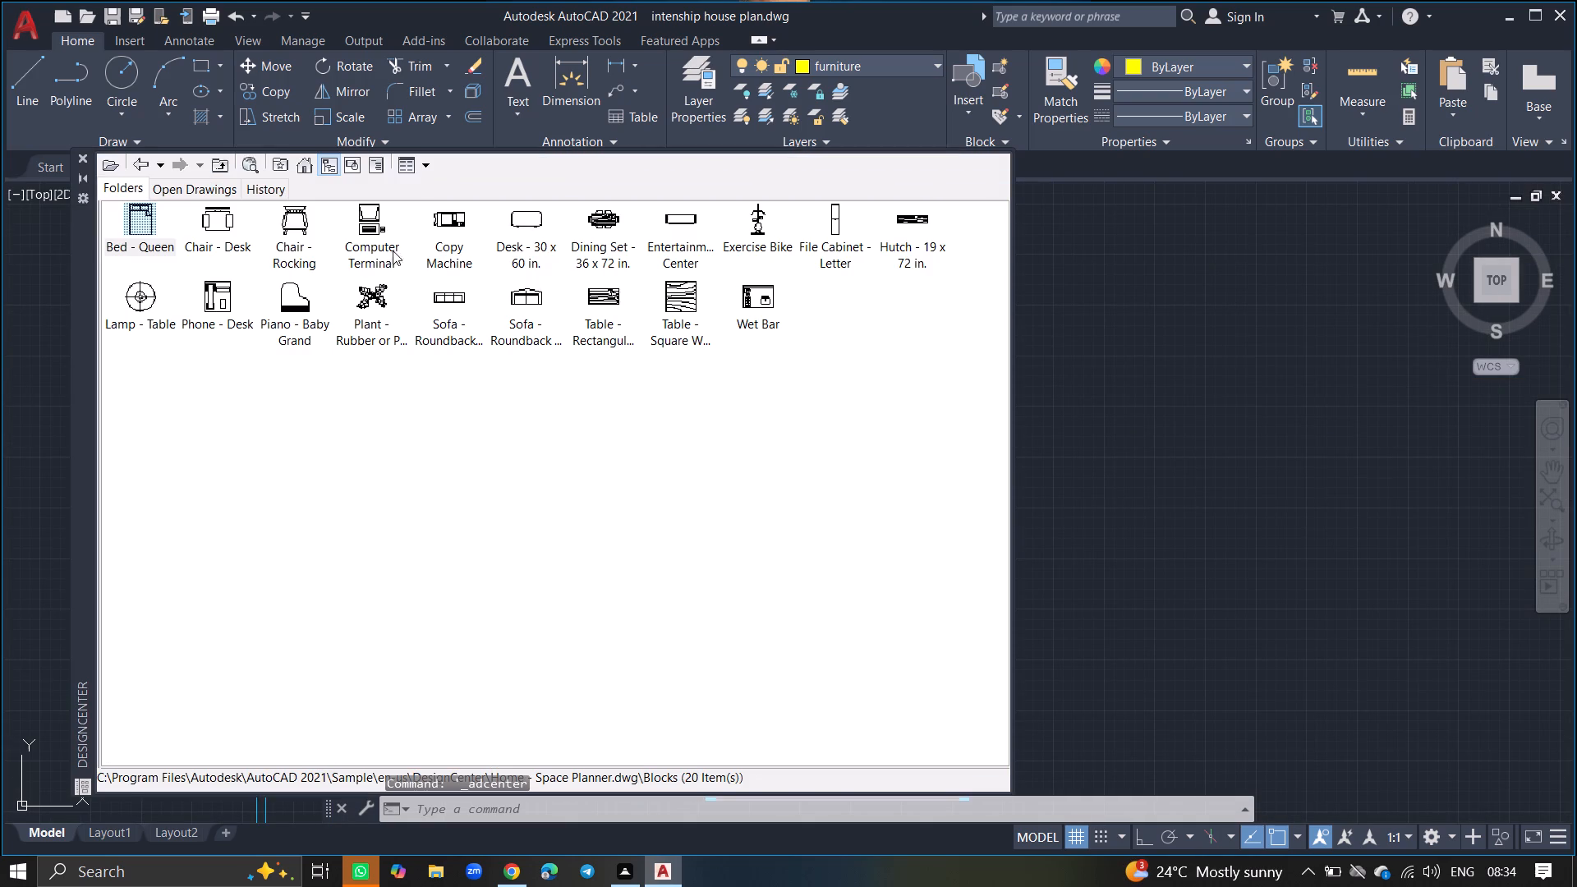
pyautogui.click(212, 241)
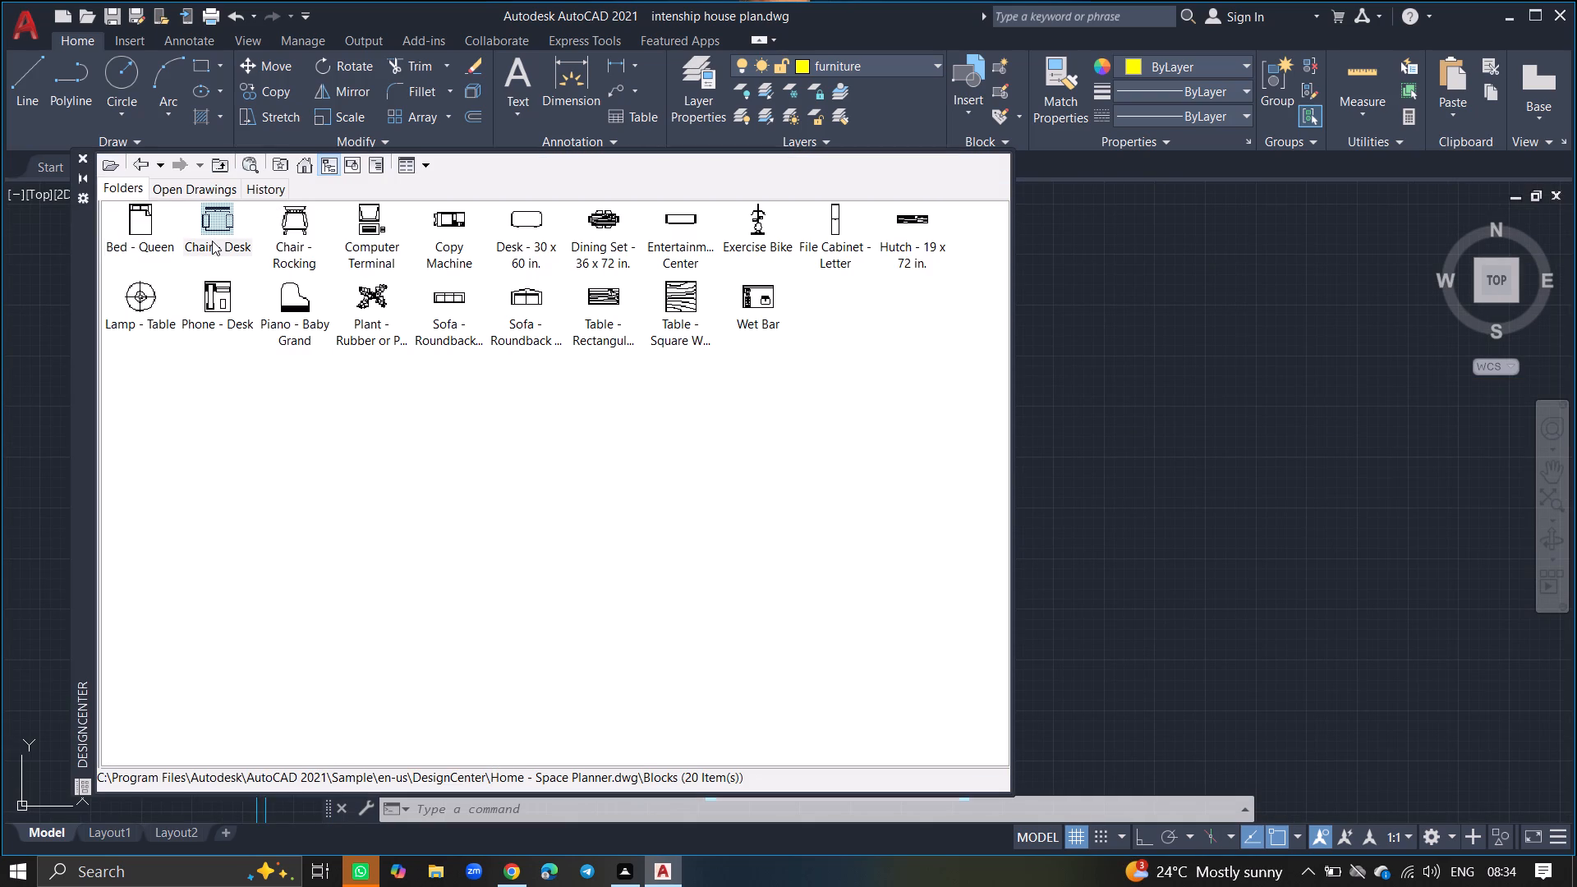
pyautogui.moveTo(212, 241); pyautogui.dragTo(1093, 409)
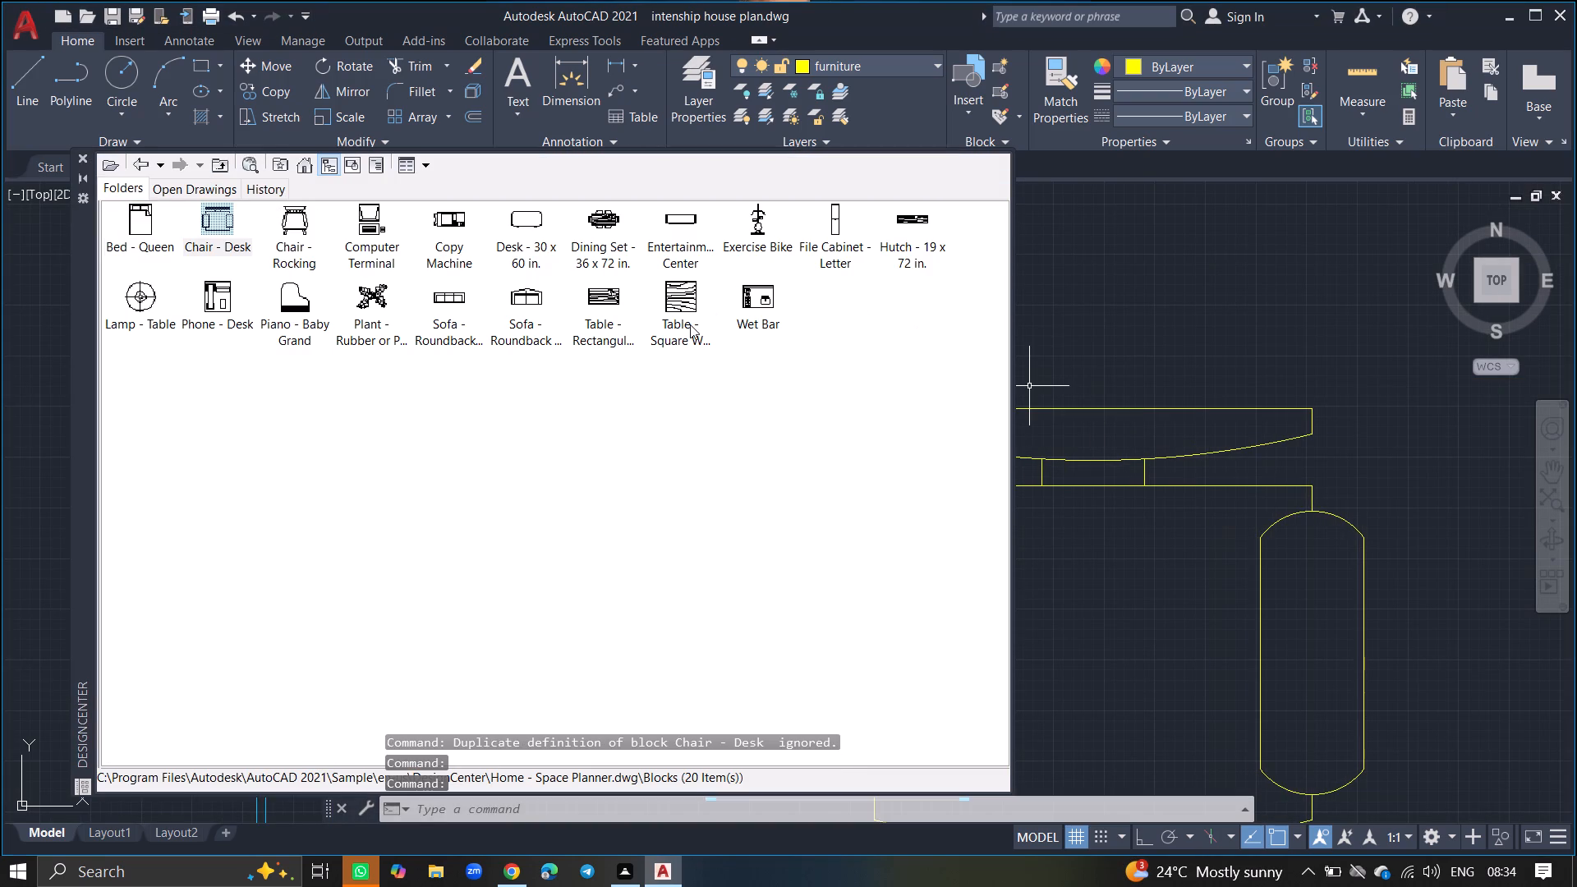
pyautogui.click(79, 157)
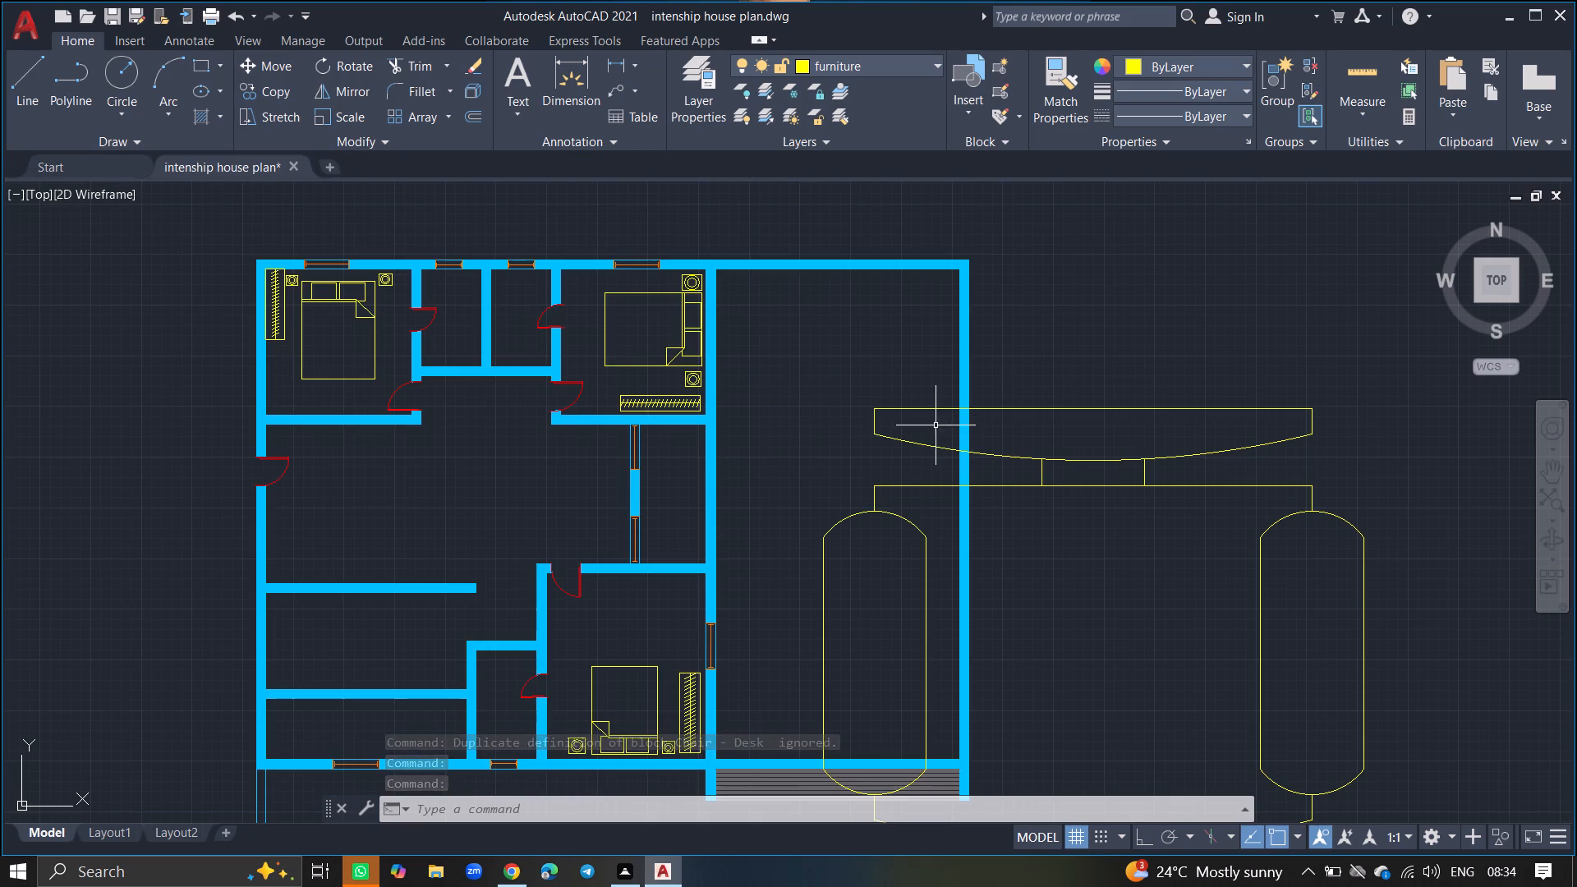
# Scale the oversized desk chair down to furniture size, using a base point at the middle of its backrest.
pyautogui.click(954, 408)
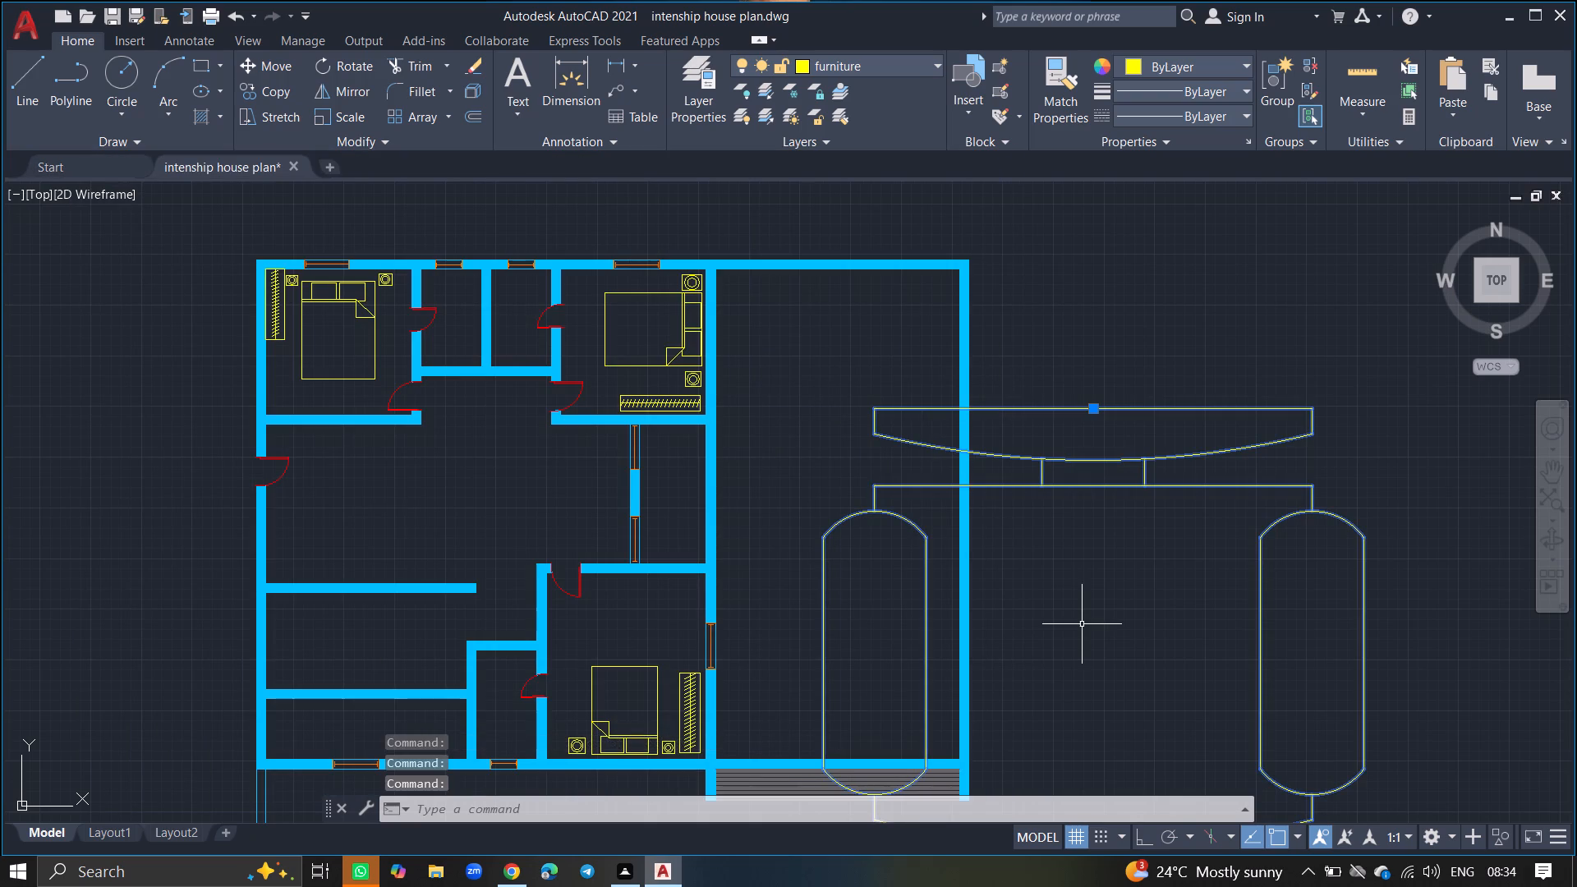
pyautogui.write('SC')
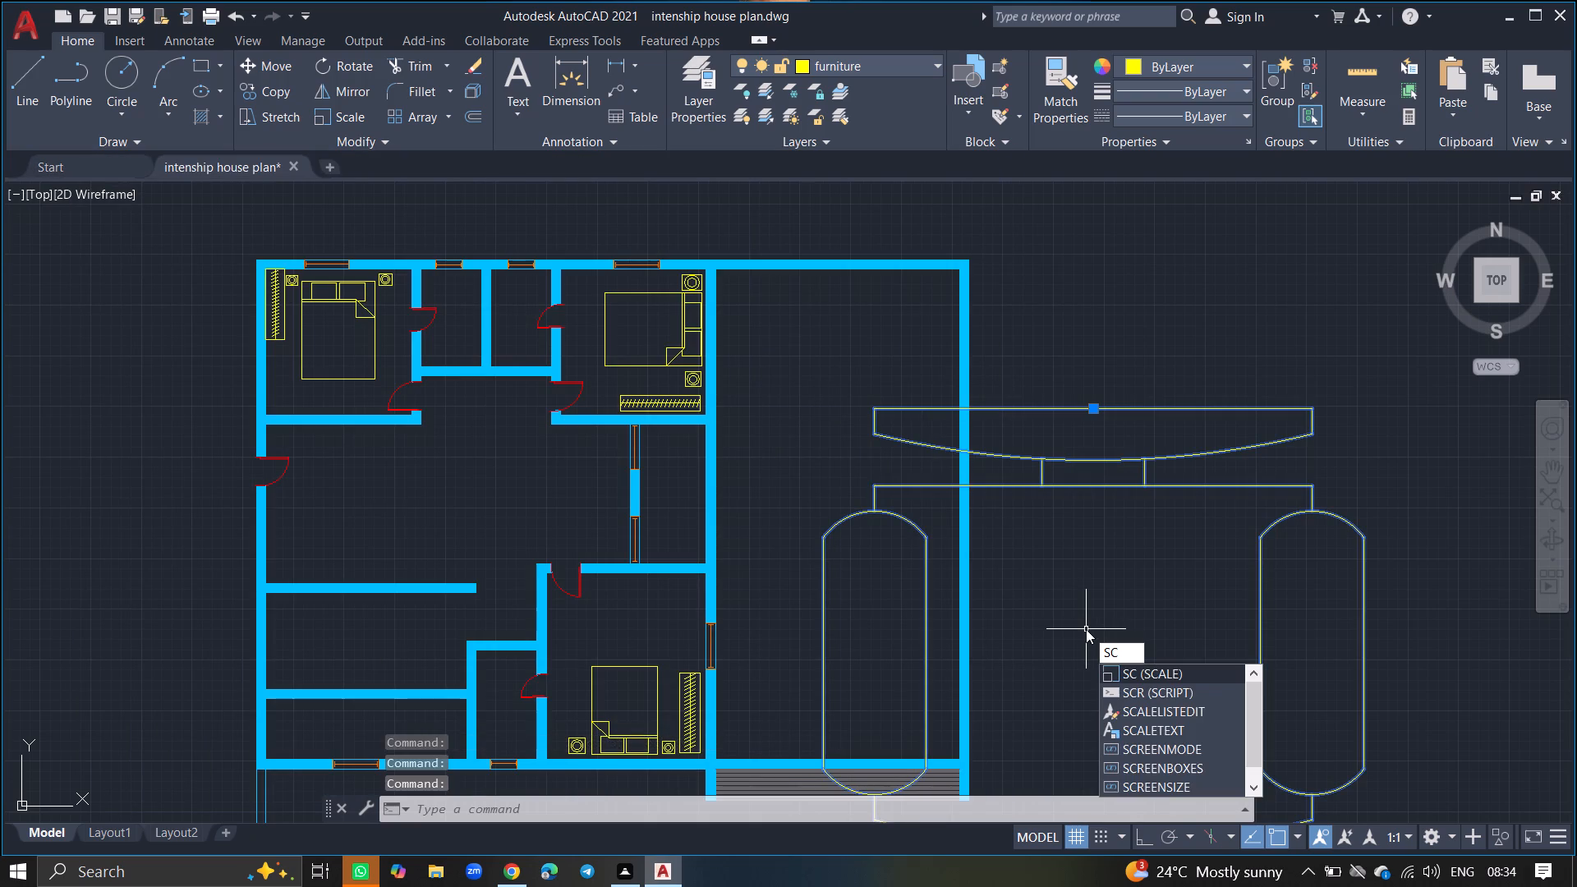
pyautogui.press('Return')
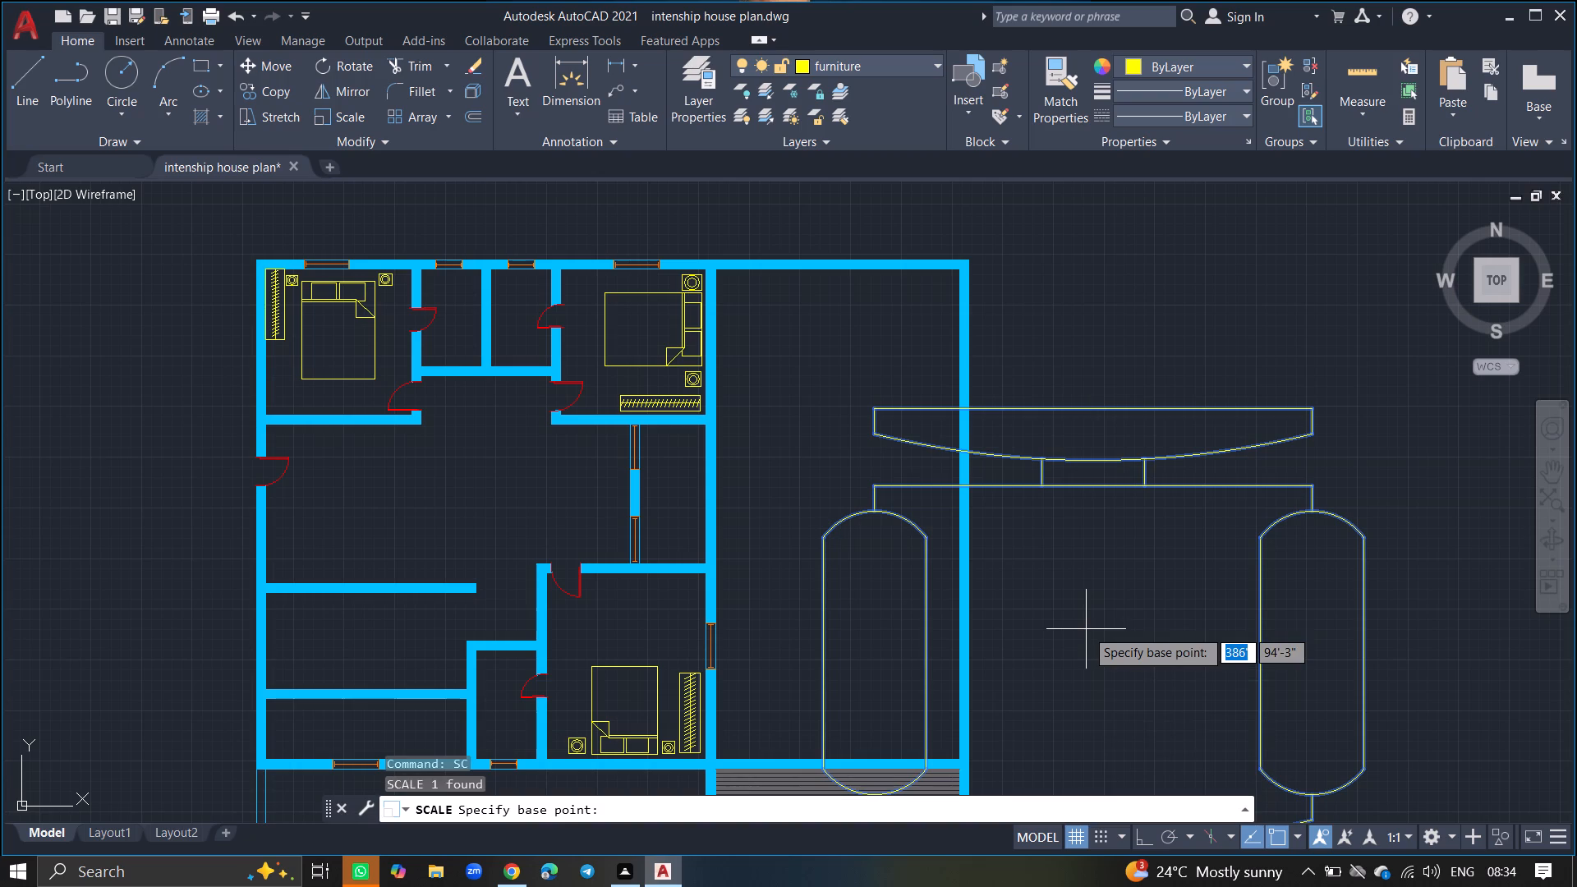
pyautogui.click(1096, 465)
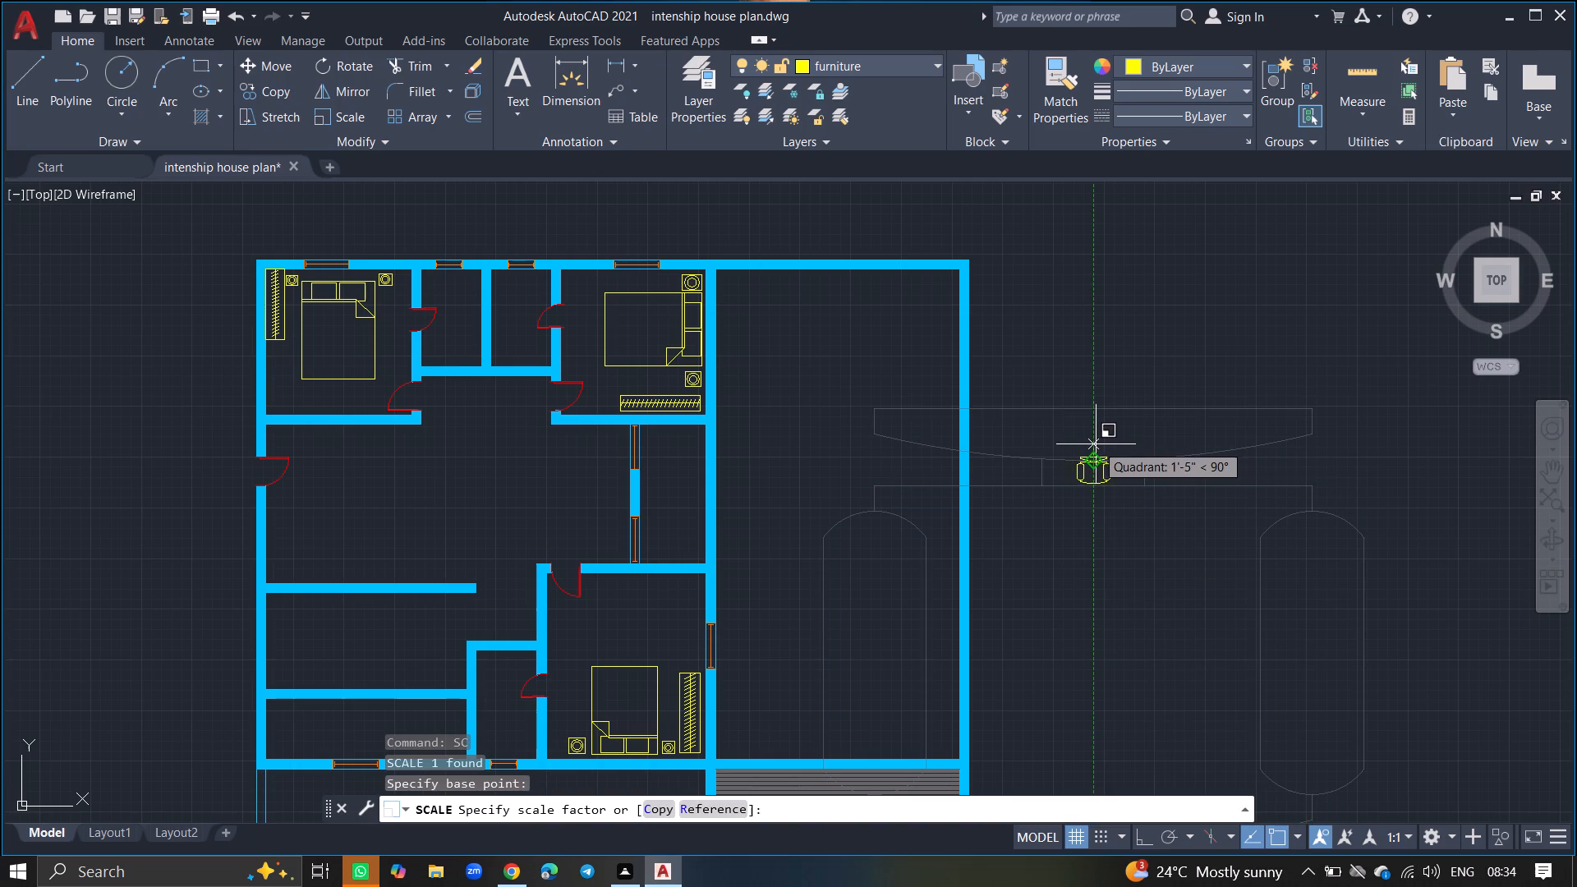
pyautogui.click(1096, 445)
# Rotate the desk chair about 28° around a base point at the middle of its backrest.
pyautogui.keyDown('ctrl'); pyautogui.scroll(4, 1091, 474); pyautogui.keyUp('ctrl')
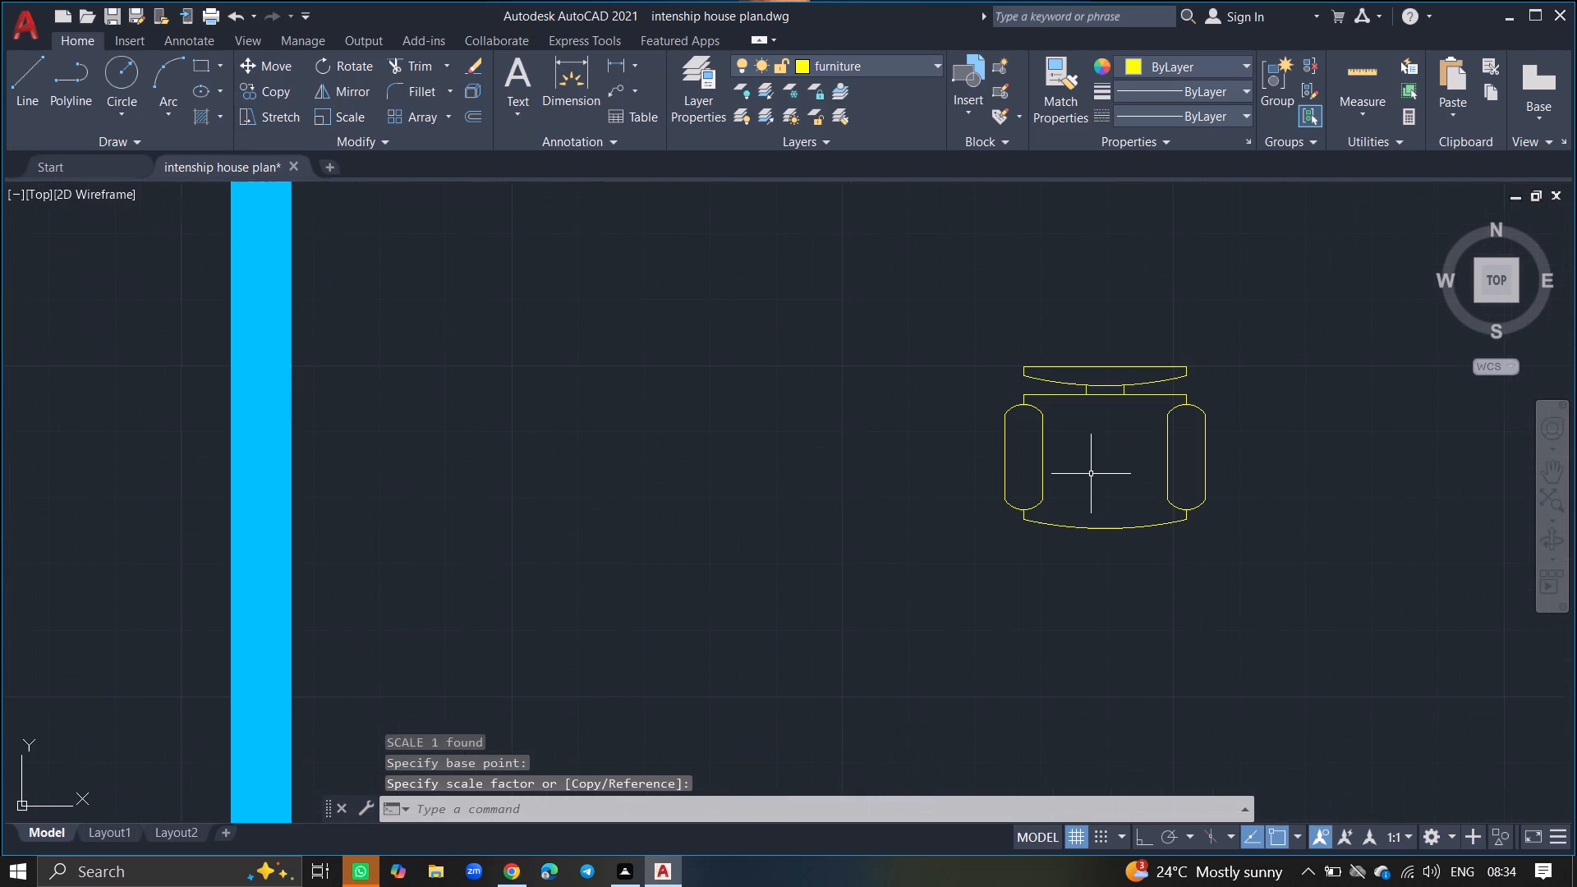
pyautogui.moveTo(1093, 393); pyautogui.dragTo(1065, 480)
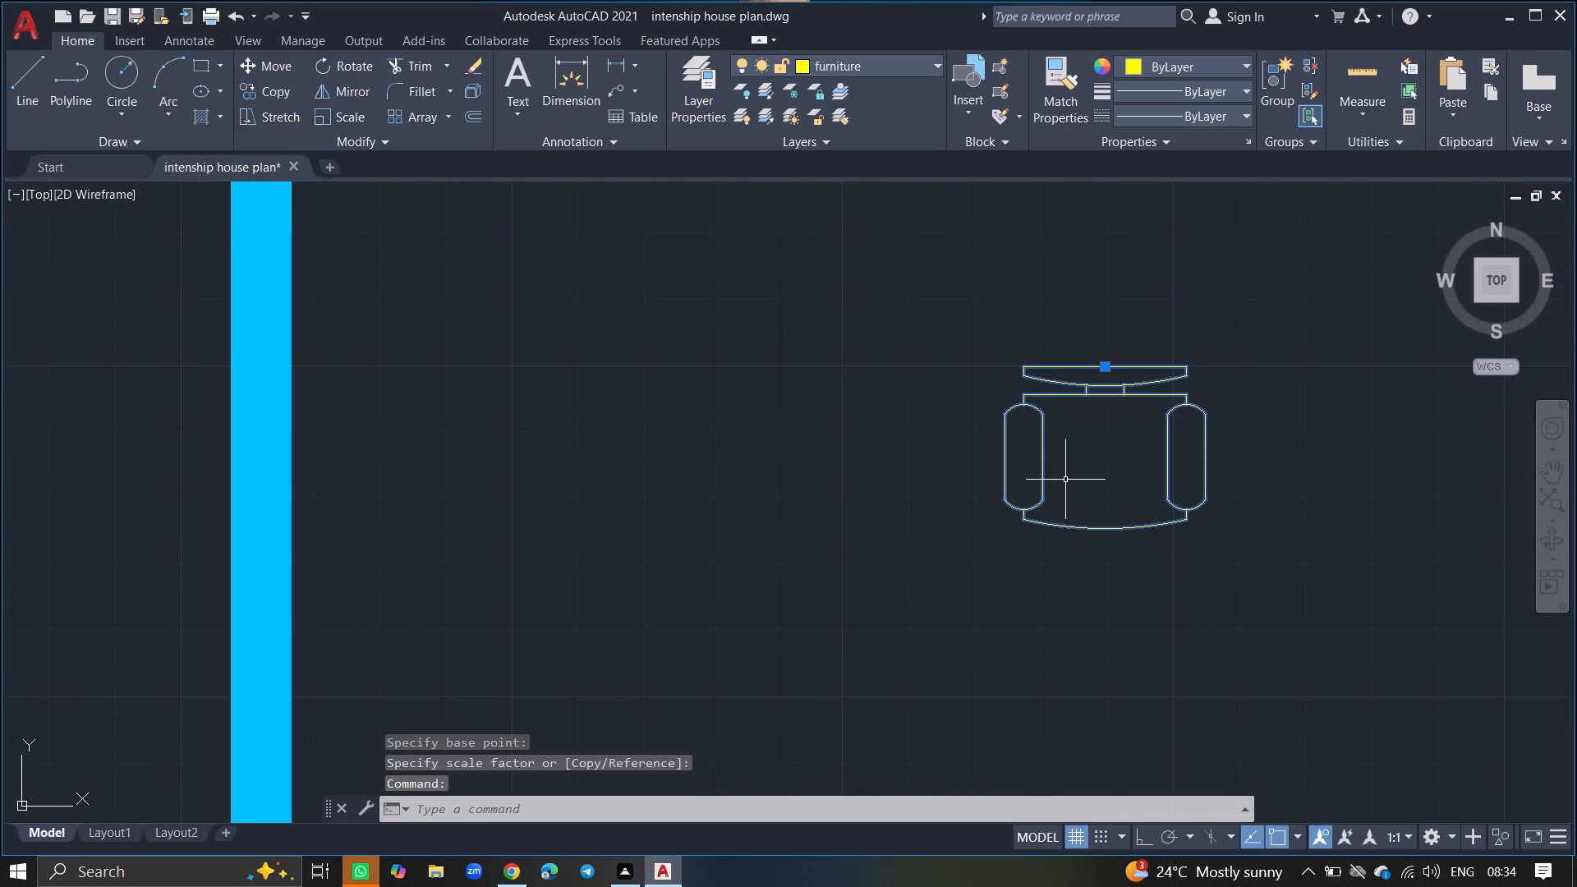
pyautogui.write('RO')
pyautogui.press('Return')
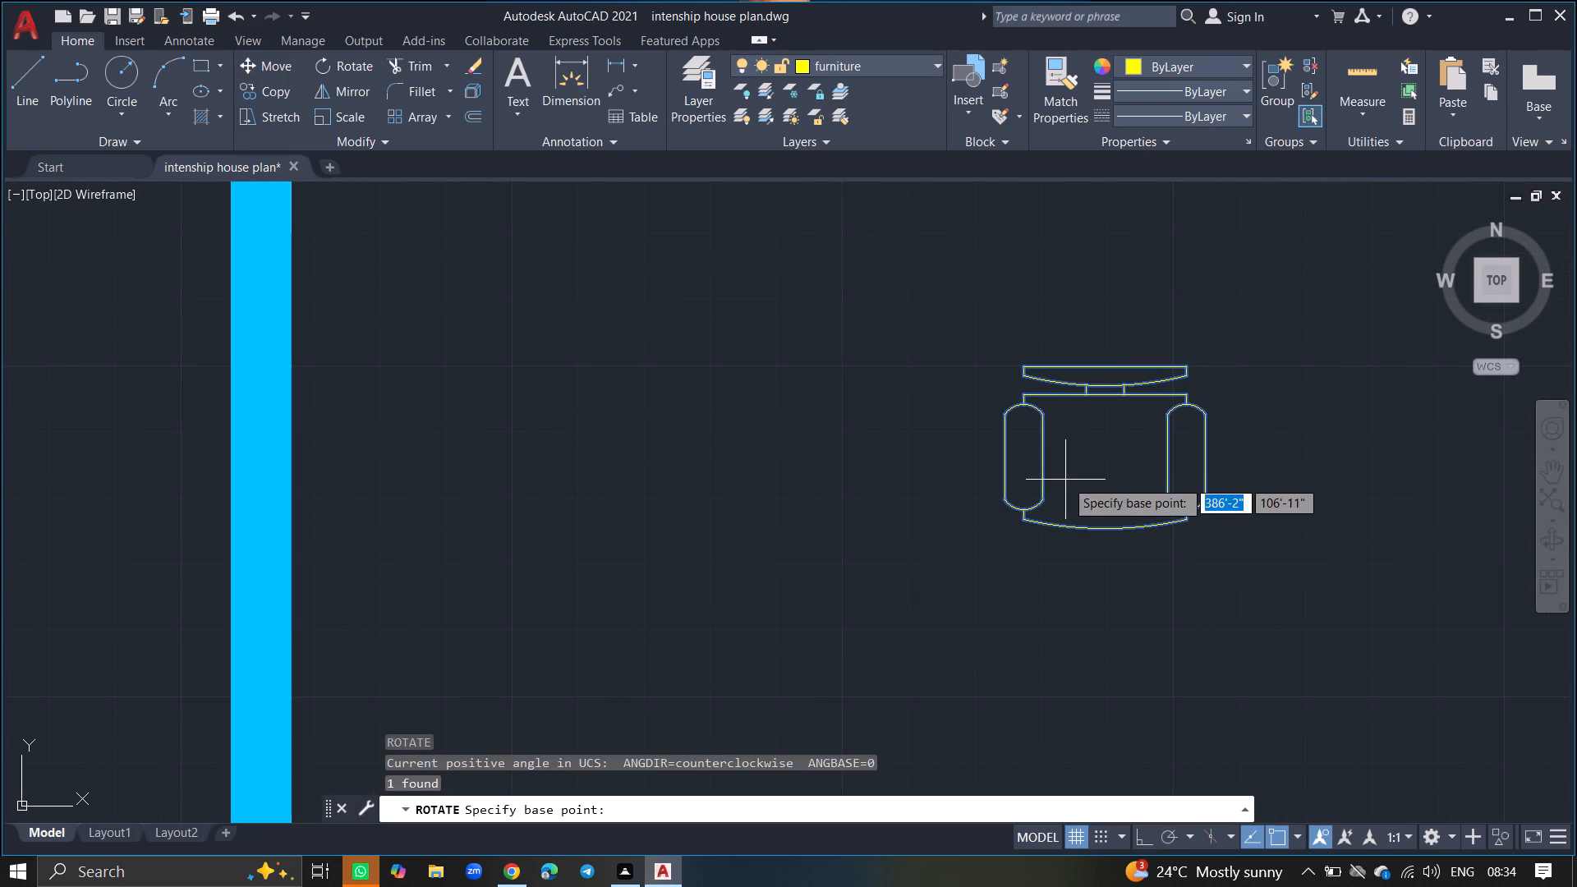
pyautogui.click(1106, 389)
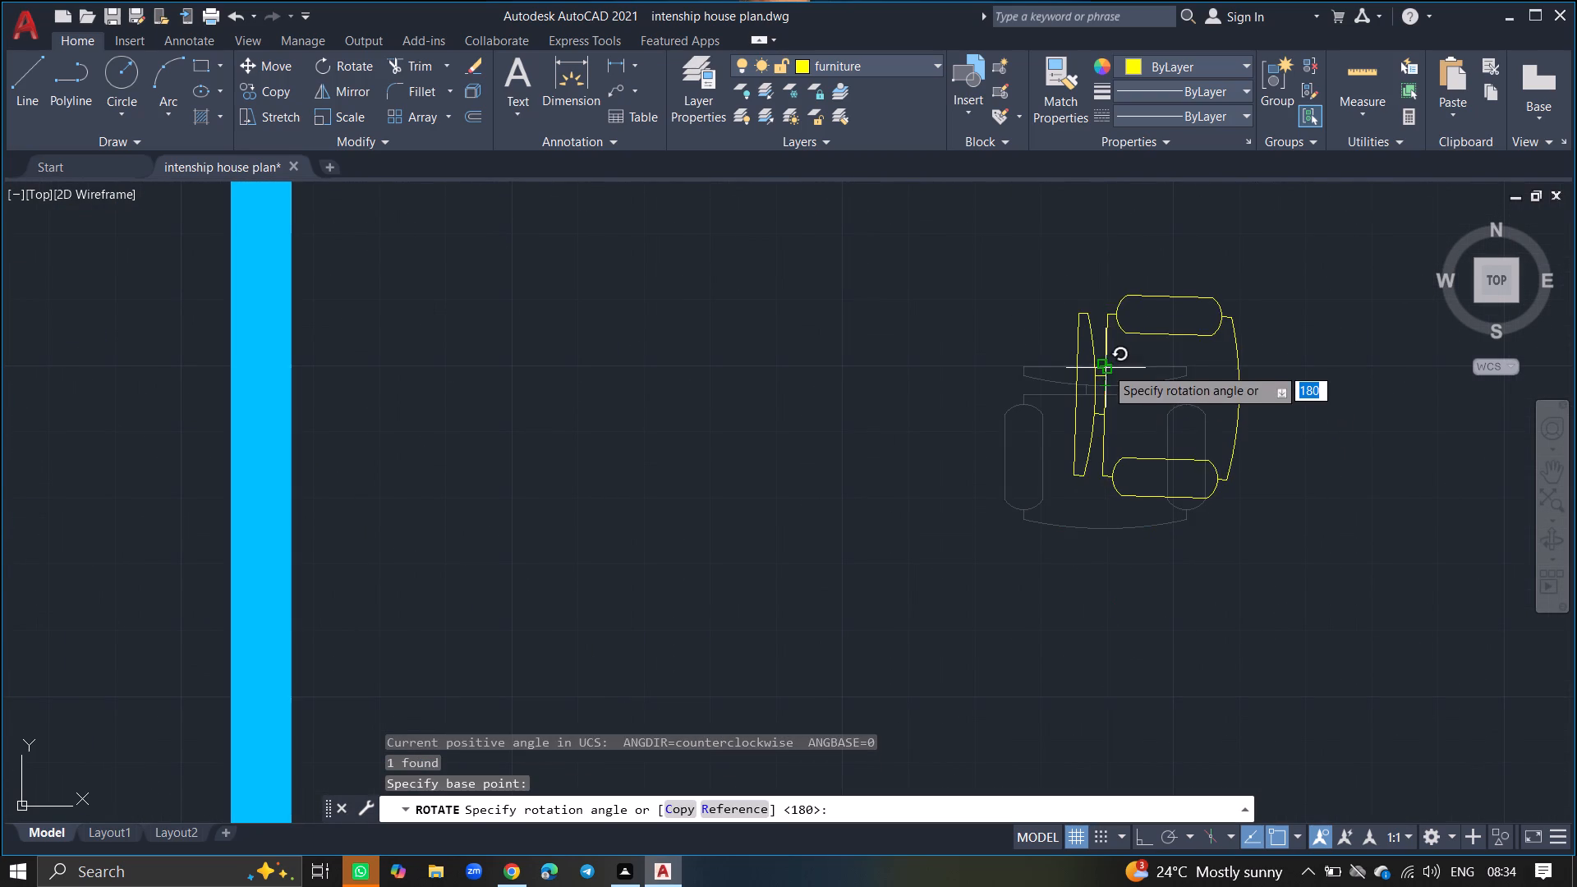
pyautogui.click(1133, 379)
# Move the desk chair into the upper part of the narrow room between the upper and lower bedrooms, beside the window.
pyautogui.keyDown('ctrl'); pyautogui.scroll(-2, 1133, 379); pyautogui.keyUp('ctrl')
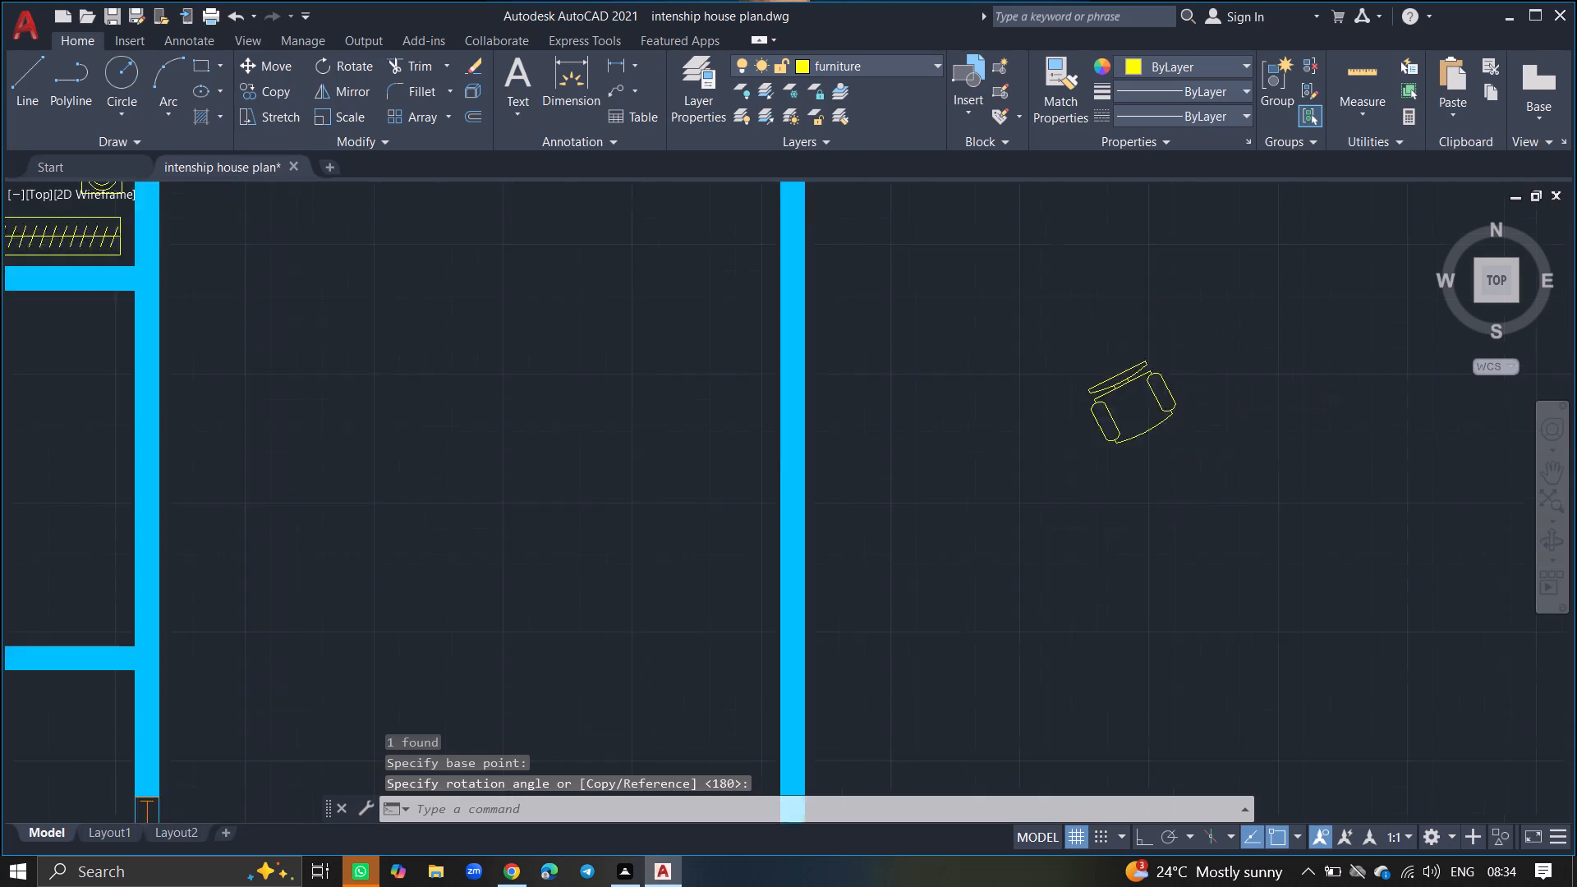
pyautogui.keyDown('ctrl'); pyautogui.scroll(-2, 1133, 379); pyautogui.keyUp('ctrl')
pyautogui.click(1130, 377)
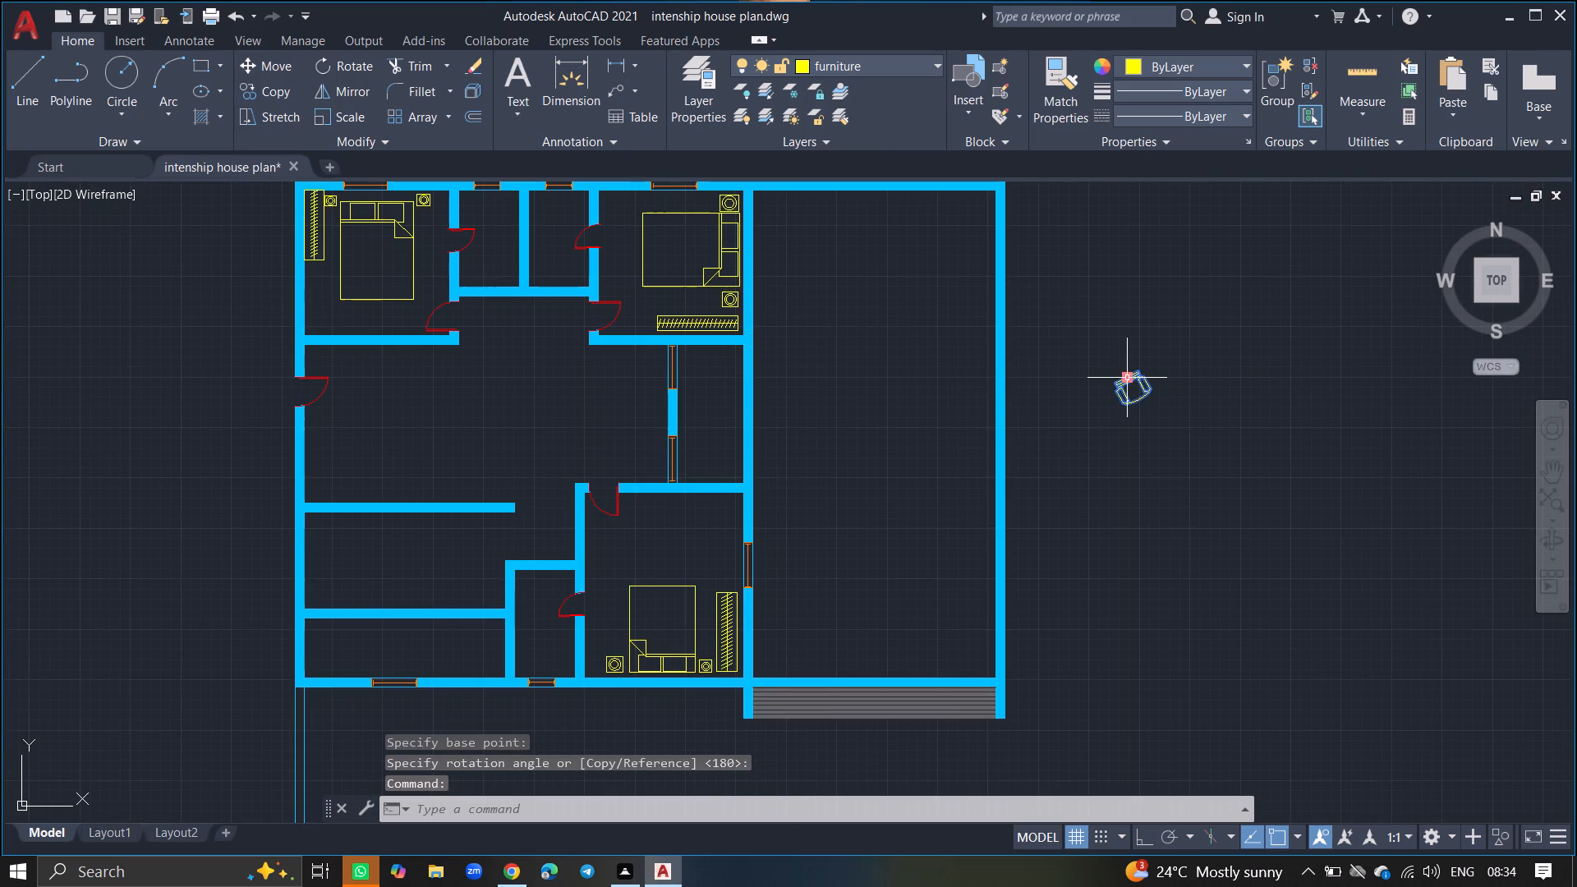
pyautogui.write('MOVE')
pyautogui.press('Return')
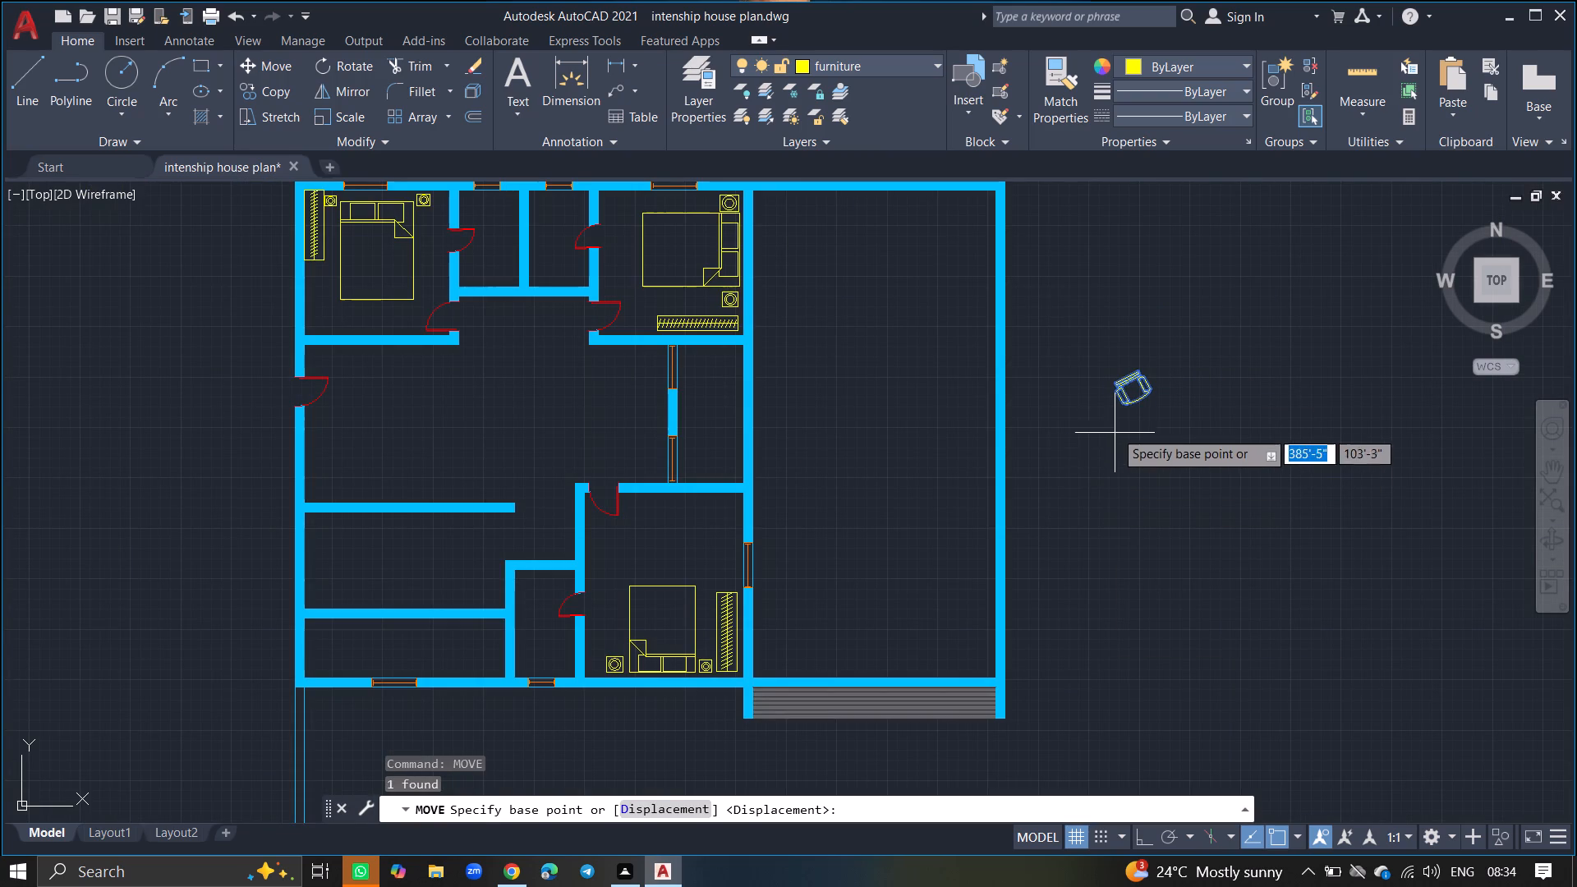
pyautogui.click(1132, 384)
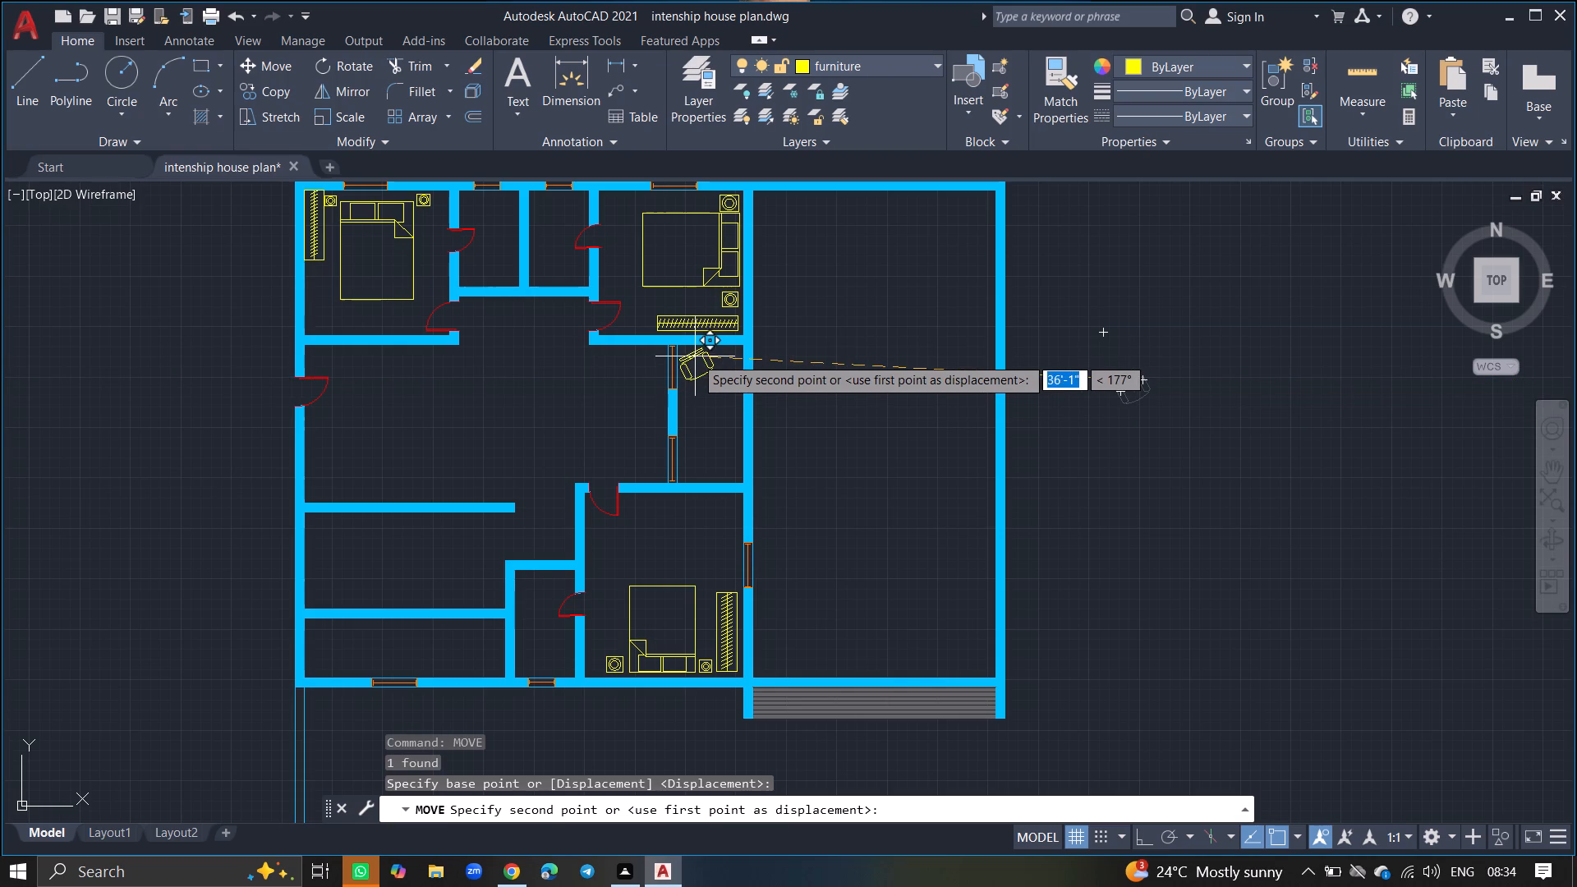
pyautogui.keyDown('ctrl'); pyautogui.scroll(5, 695, 356); pyautogui.keyUp('ctrl')
pyautogui.click(769, 393)
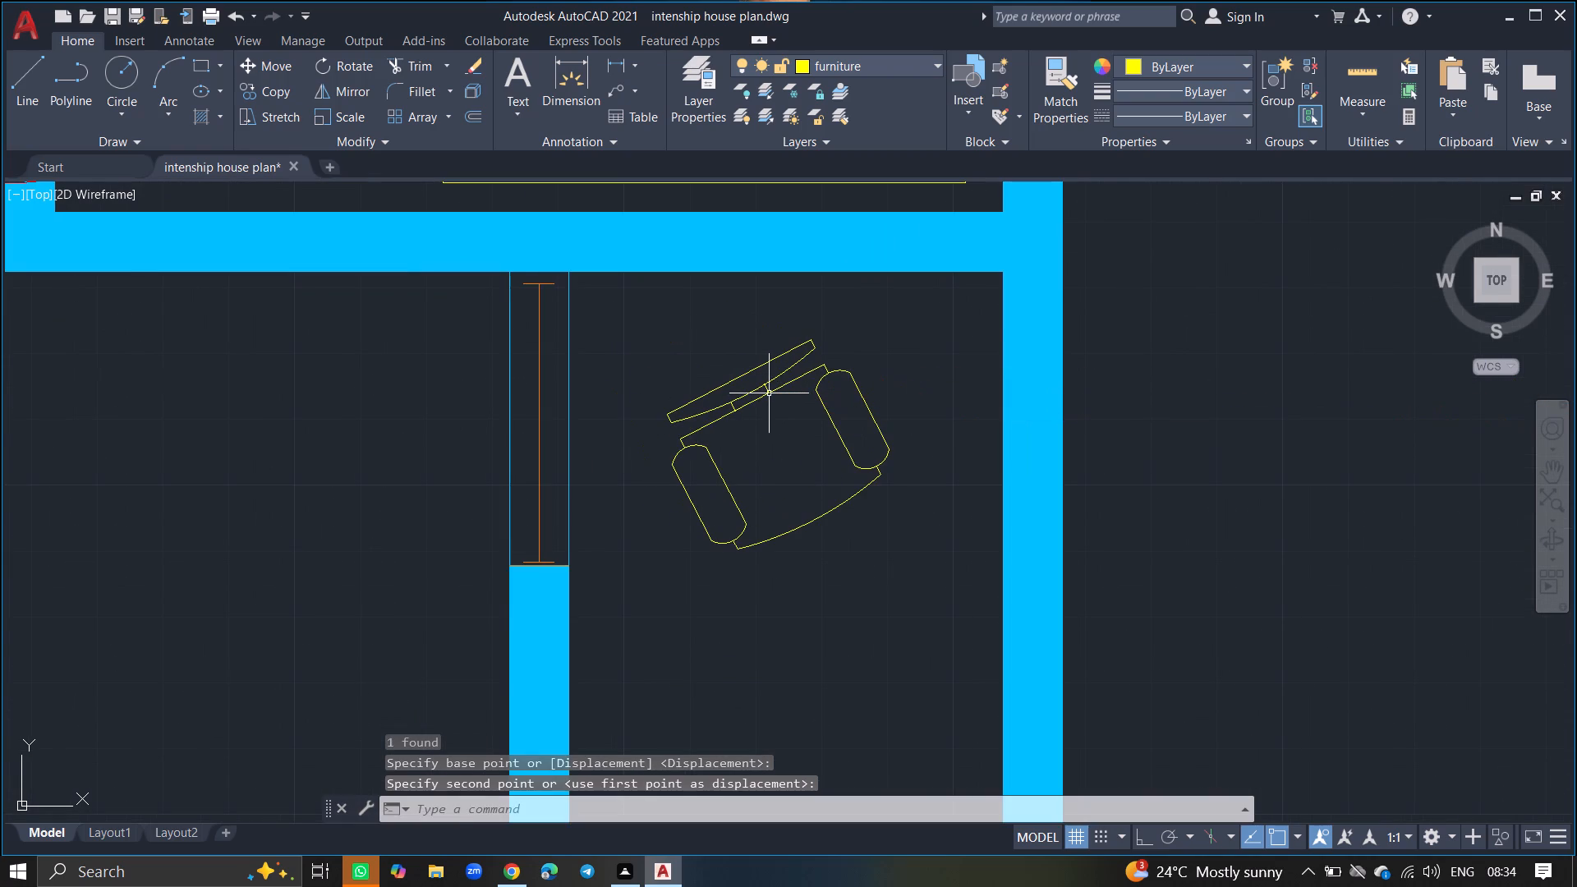
# Insert the Sofa - Roundback 7 ft. block from DesignCenter's Home - Space Planner blocks and close DesignCenter.
pyautogui.keyDown('ctrl'); pyautogui.scroll(-4, 769, 393); pyautogui.keyUp('ctrl')
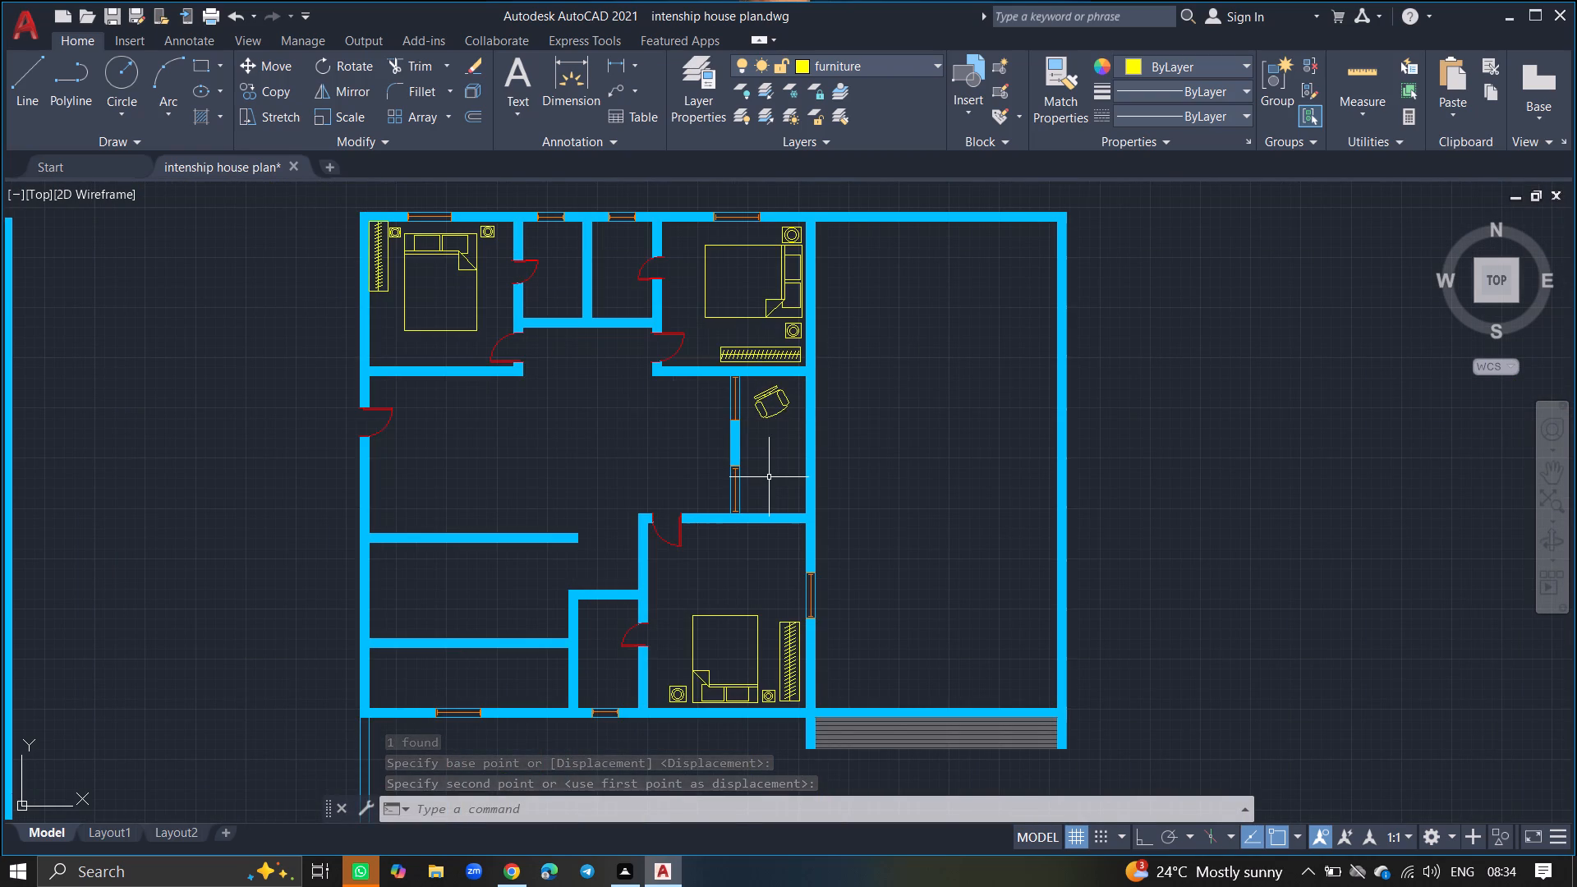
pyautogui.hotkey('ctrl', '2')
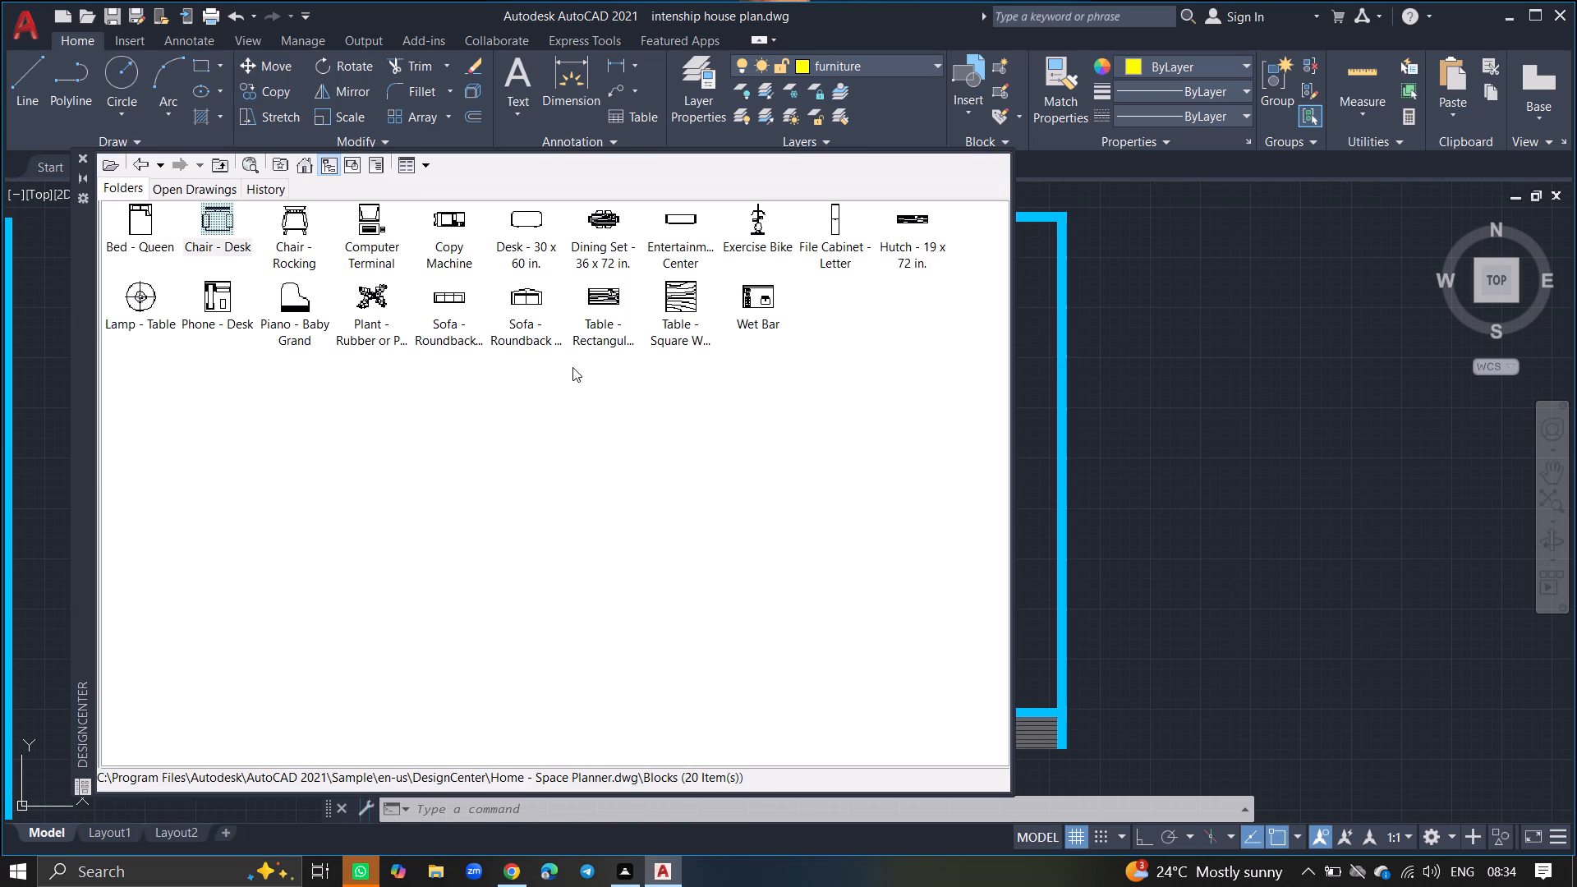
pyautogui.click(453, 302)
pyautogui.moveTo(453, 302); pyautogui.dragTo(508, 273)
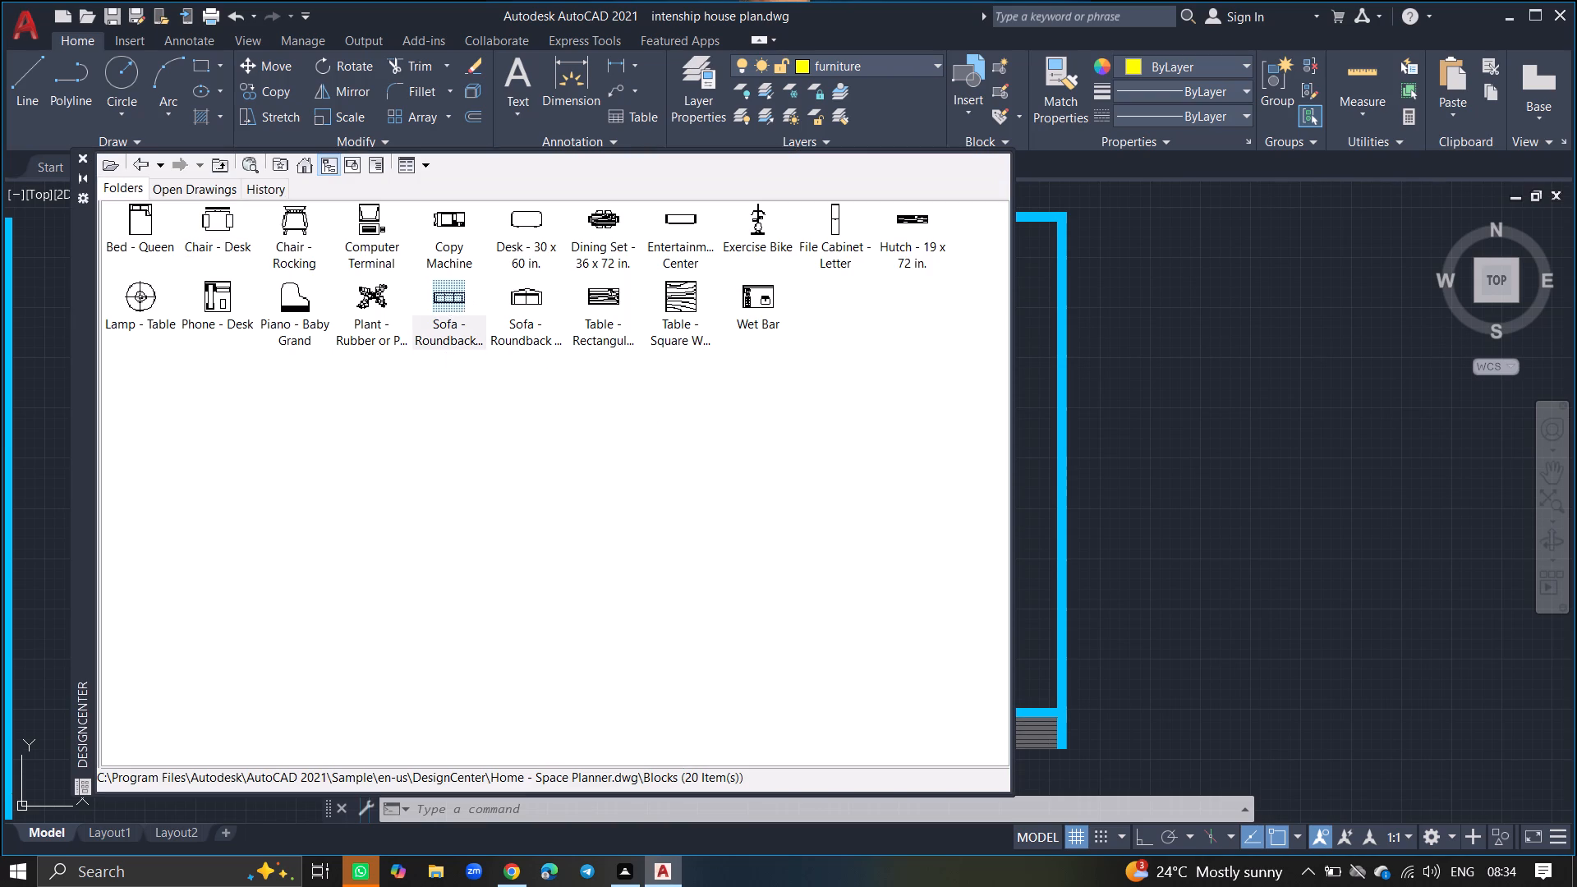
pyautogui.moveTo(508, 273); pyautogui.dragTo(1157, 467)
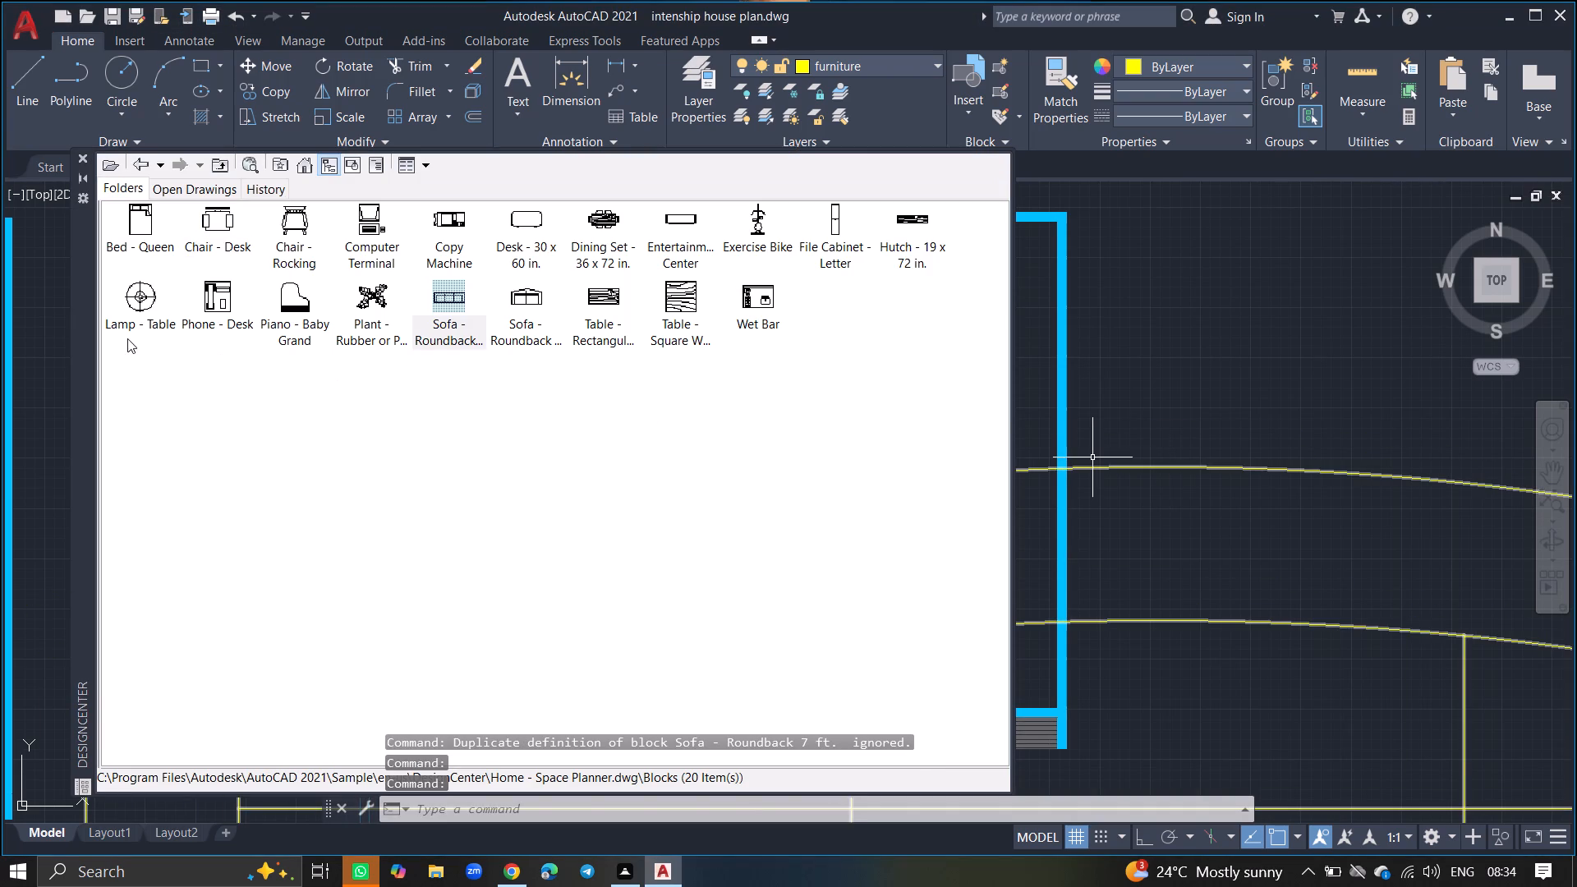
pyautogui.click(80, 156)
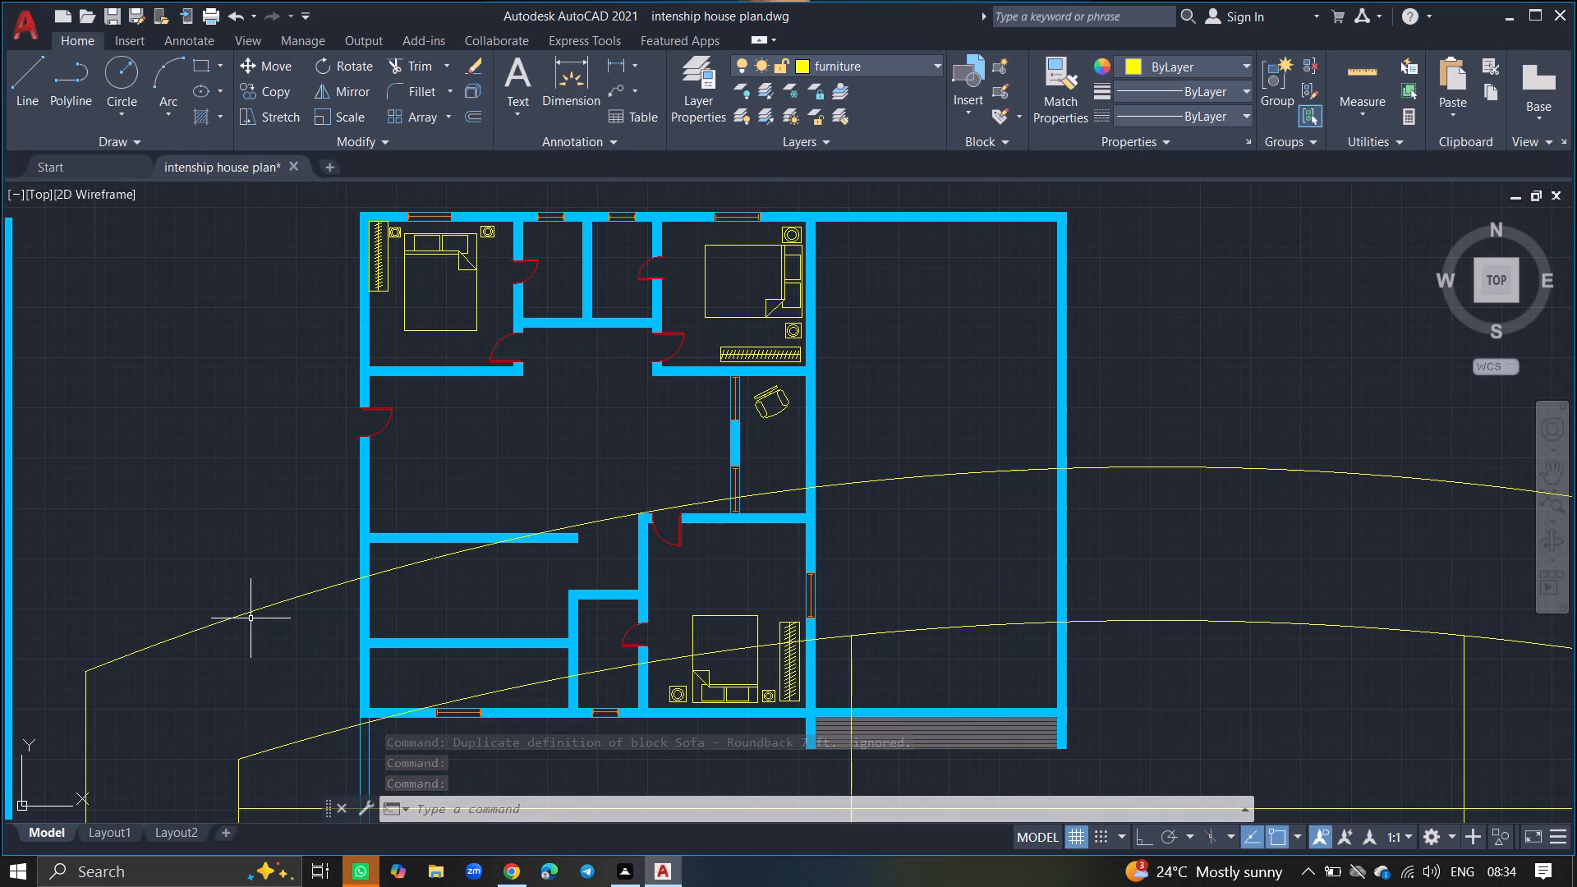
# Scale the oversized sofa down to furniture size outside the house's west wall, using a base point on its curved back.
pyautogui.moveTo(251, 612); pyautogui.dragTo(251, 686)
pyautogui.write('SC')
pyautogui.press('Return')
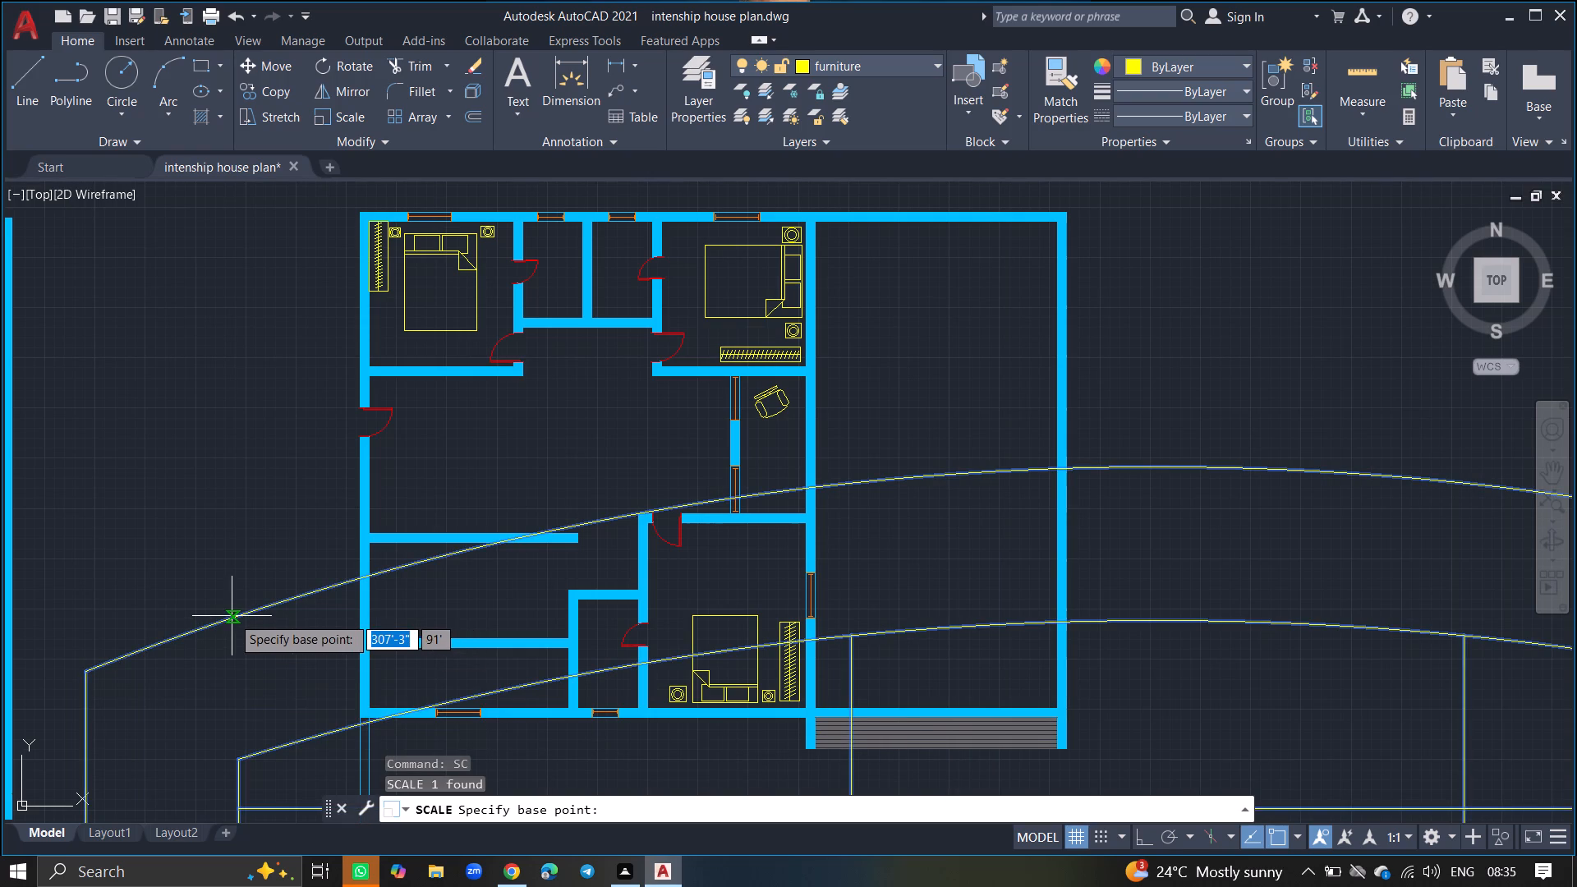
pyautogui.click(232, 617)
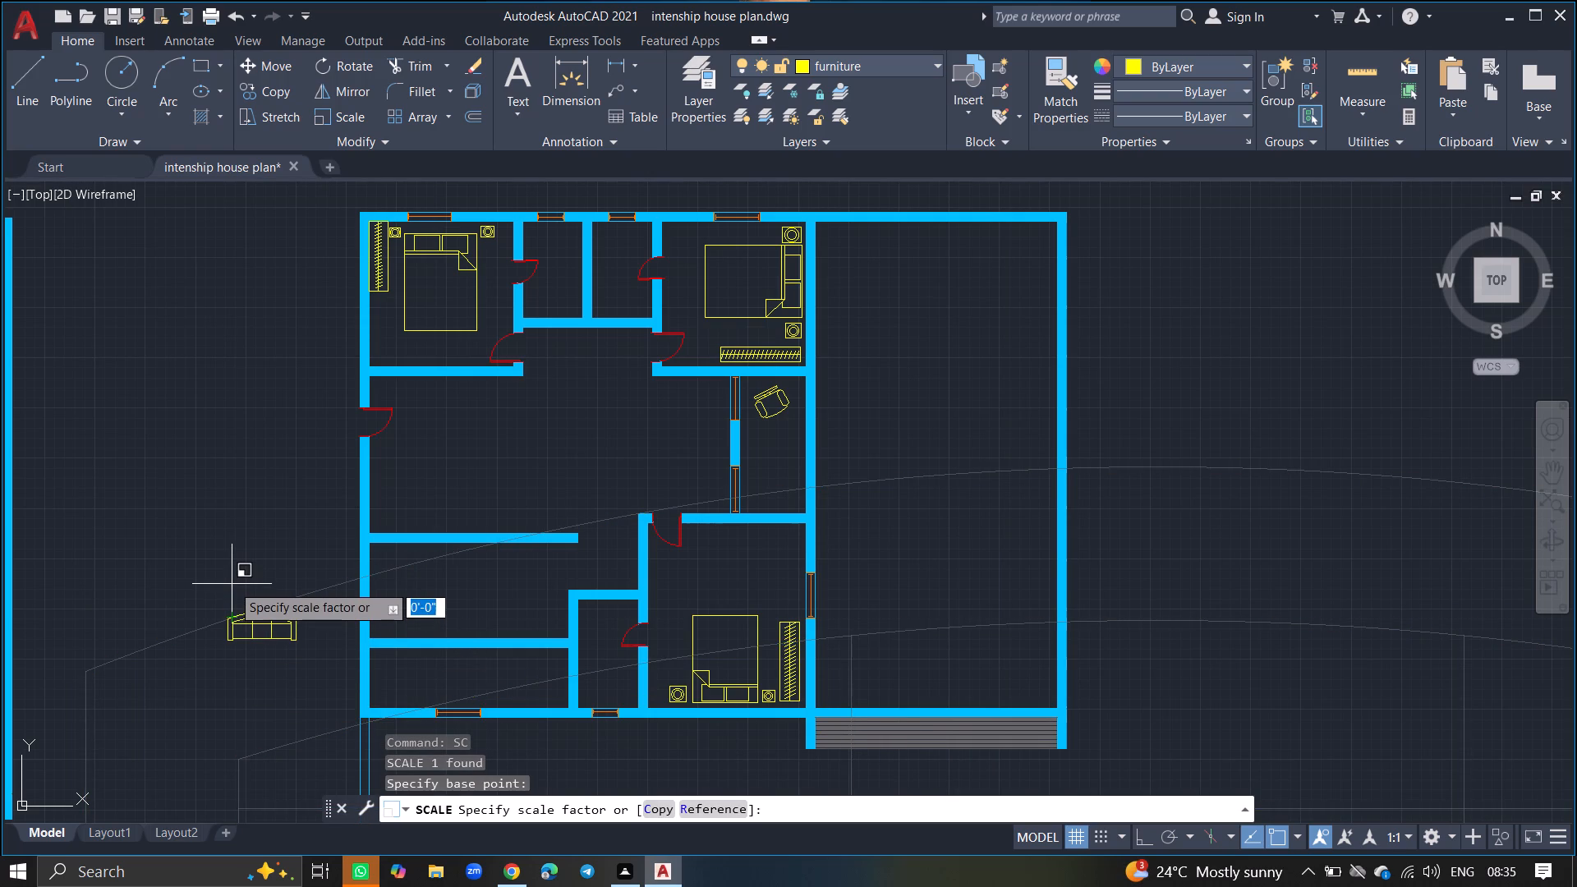
pyautogui.keyDown('ctrl'); pyautogui.scroll(2, 232, 584); pyautogui.keyUp('ctrl')
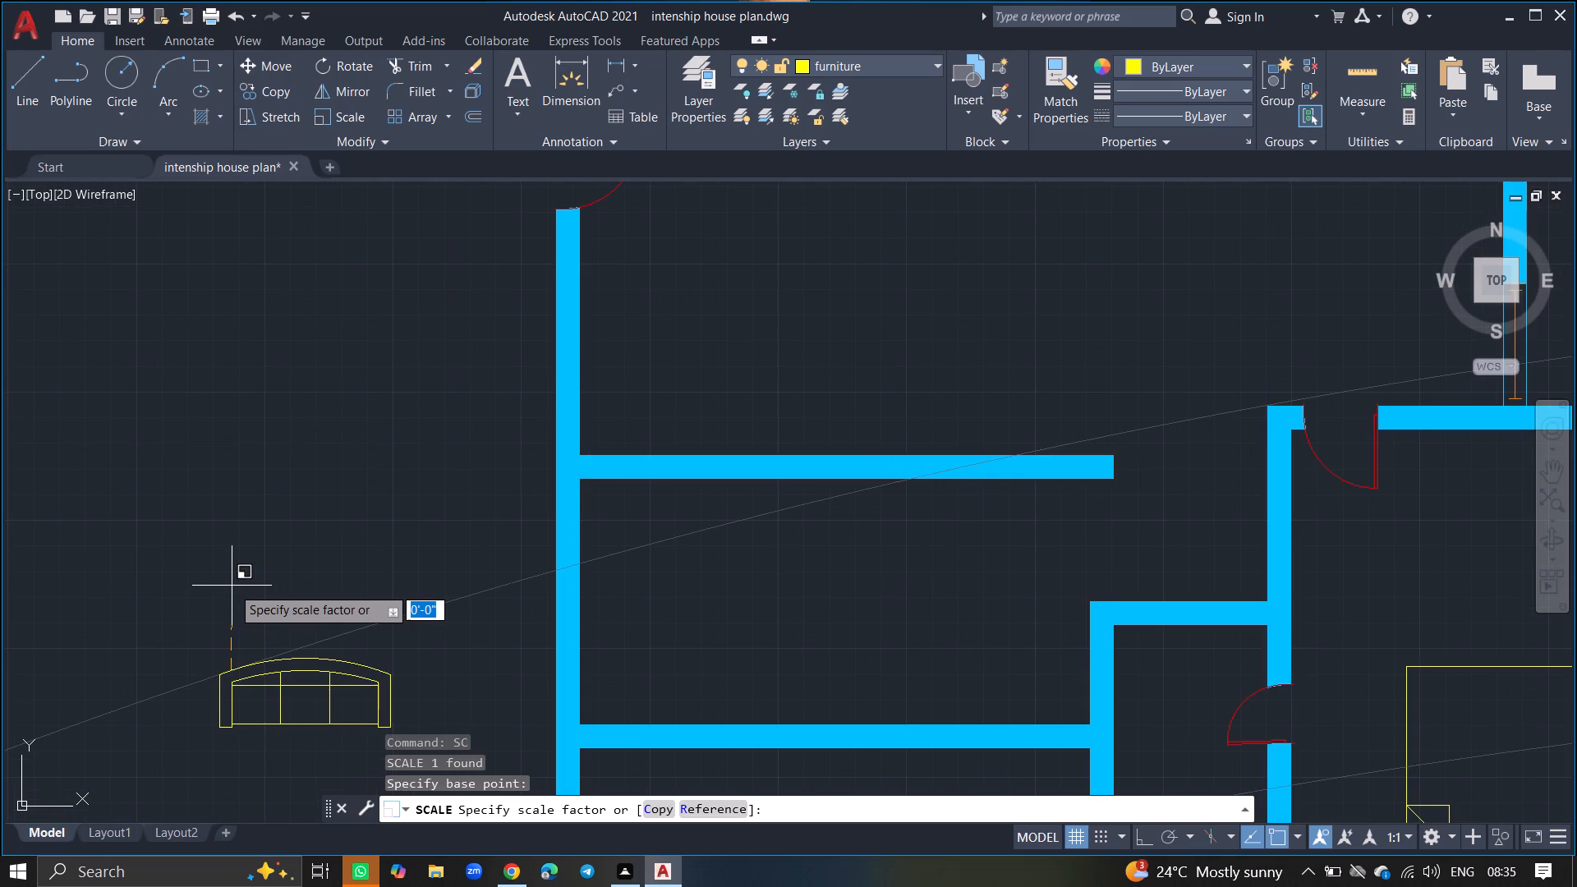
pyautogui.click(249, 627)
# Rotate the sofa 180° about the middle of its back with Ortho on, so its curved back faces down the plan.
pyautogui.moveTo(268, 680); pyautogui.dragTo(249, 478)
pyautogui.write('RO')
pyautogui.press('Return')
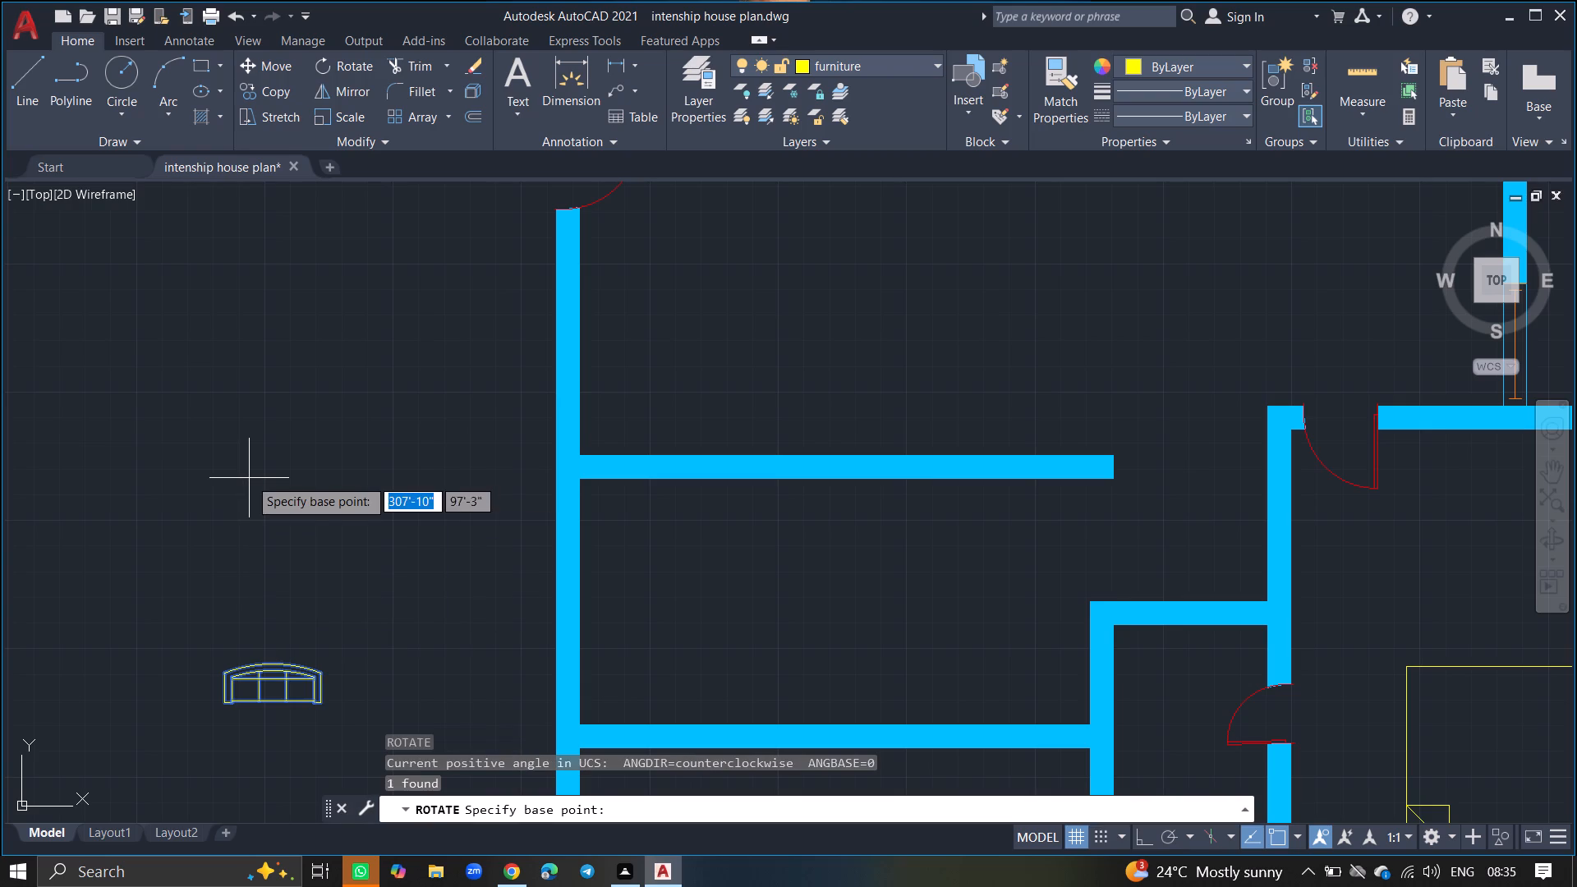
pyautogui.click(269, 670)
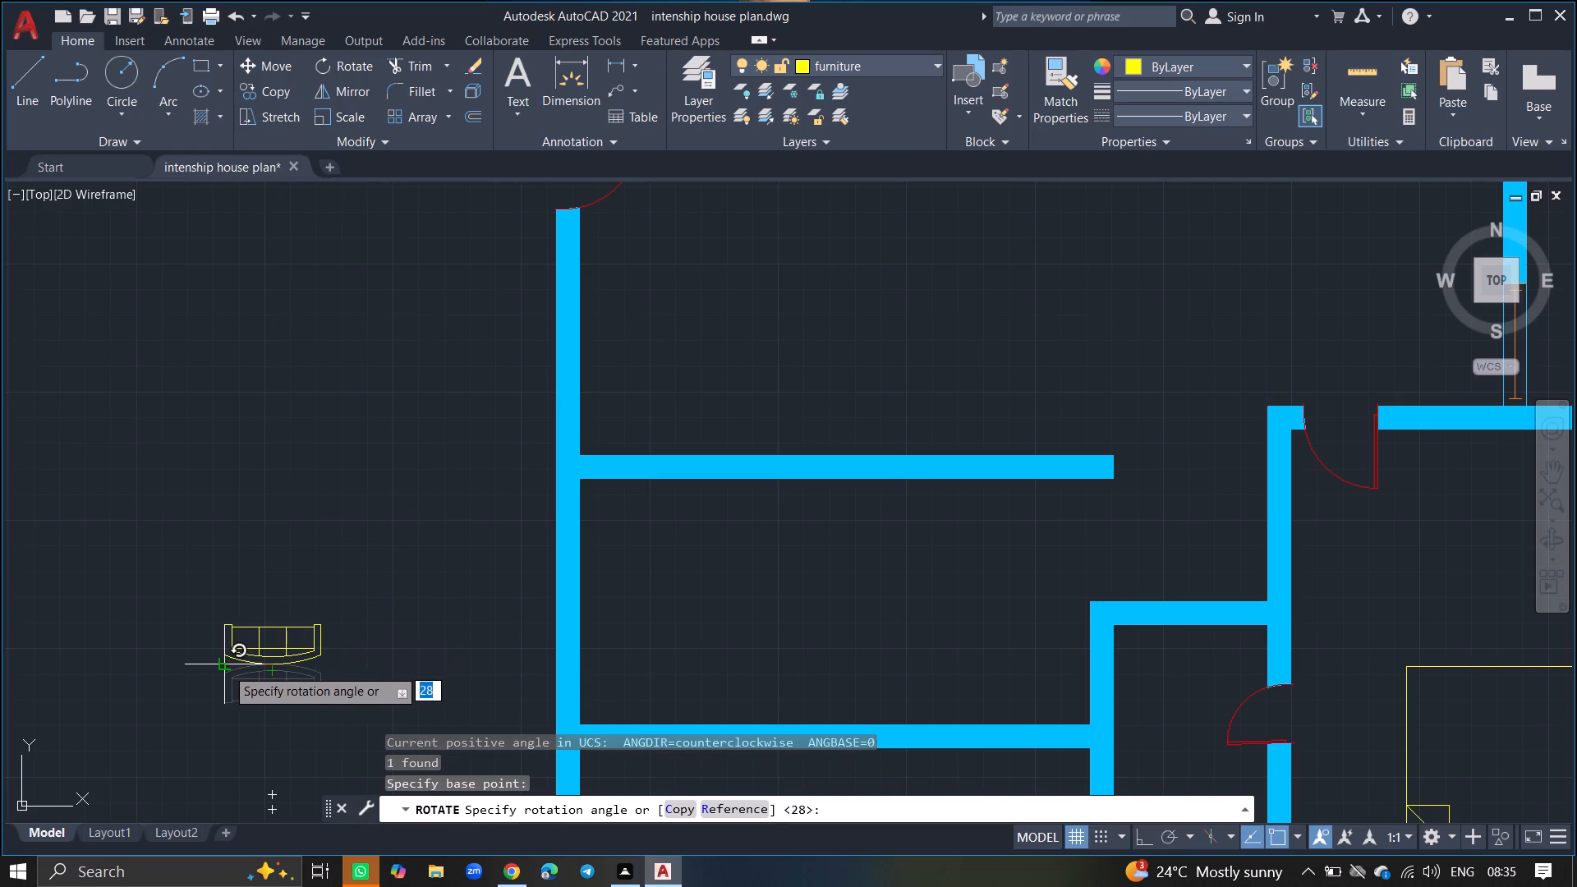
pyautogui.press('F8')
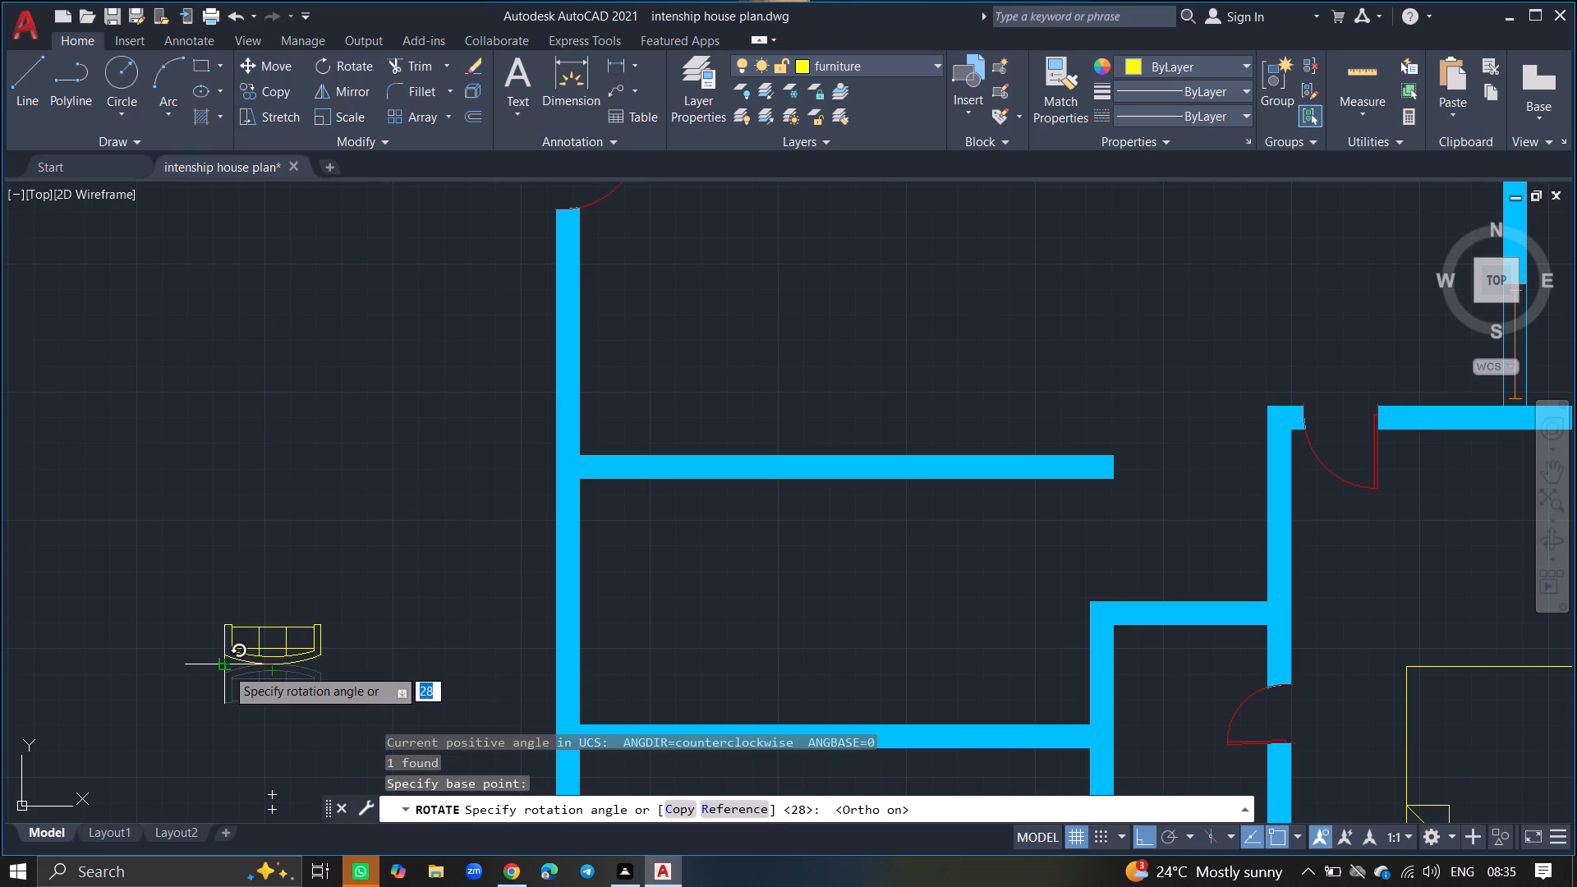
pyautogui.click(226, 668)
# Move the sofa with Ortho off into the living room, just above the partition wall and near the entrance-side outer wall.
pyautogui.click(233, 654)
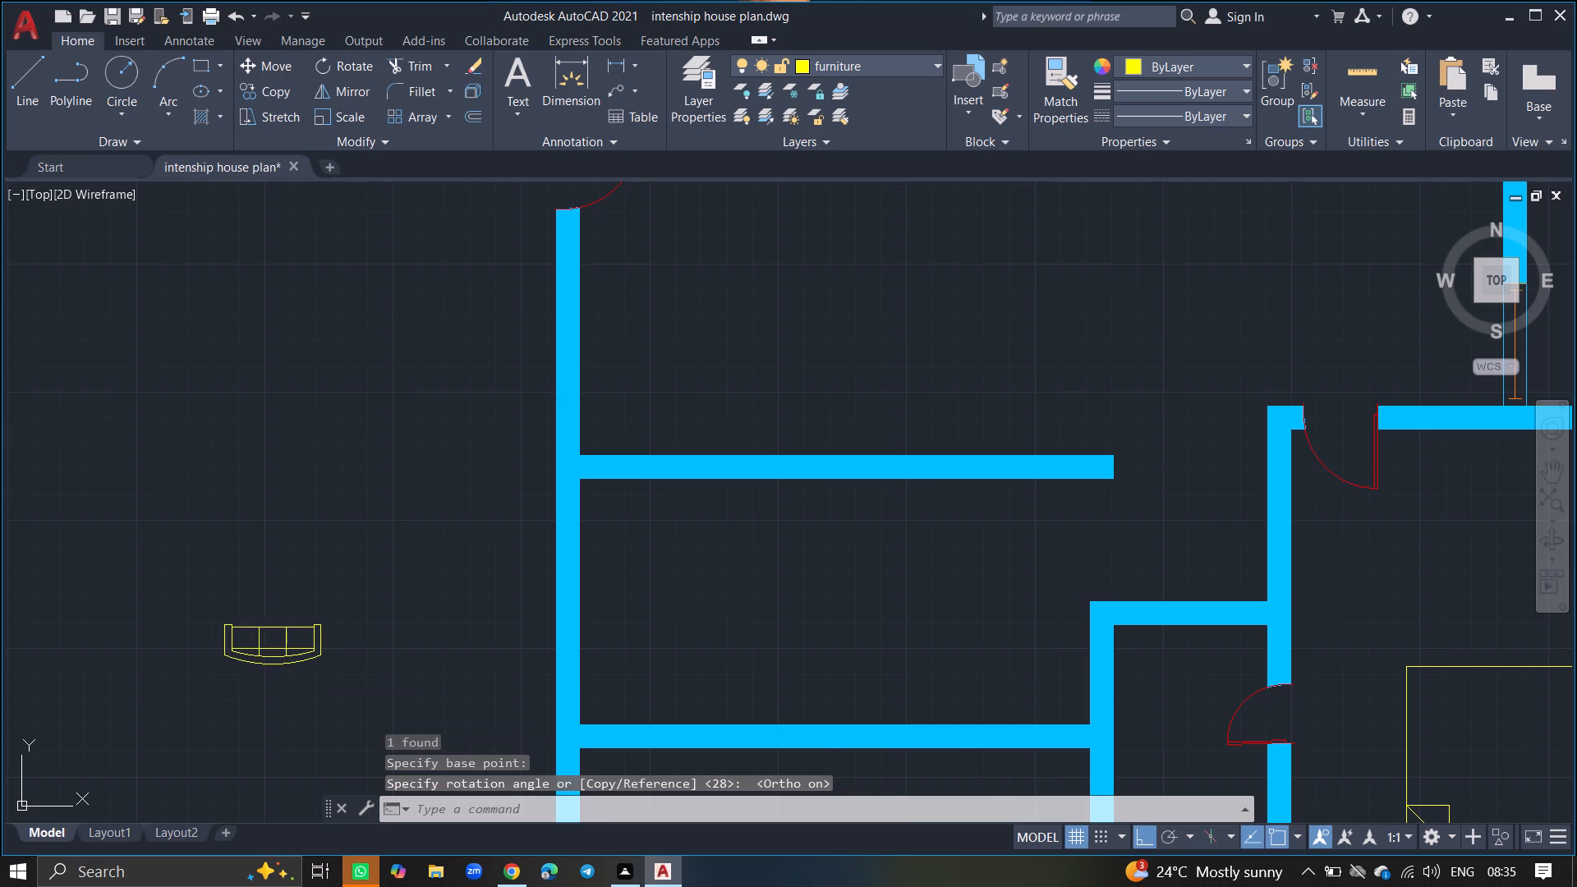
pyautogui.write('MOVE')
pyautogui.press('Return')
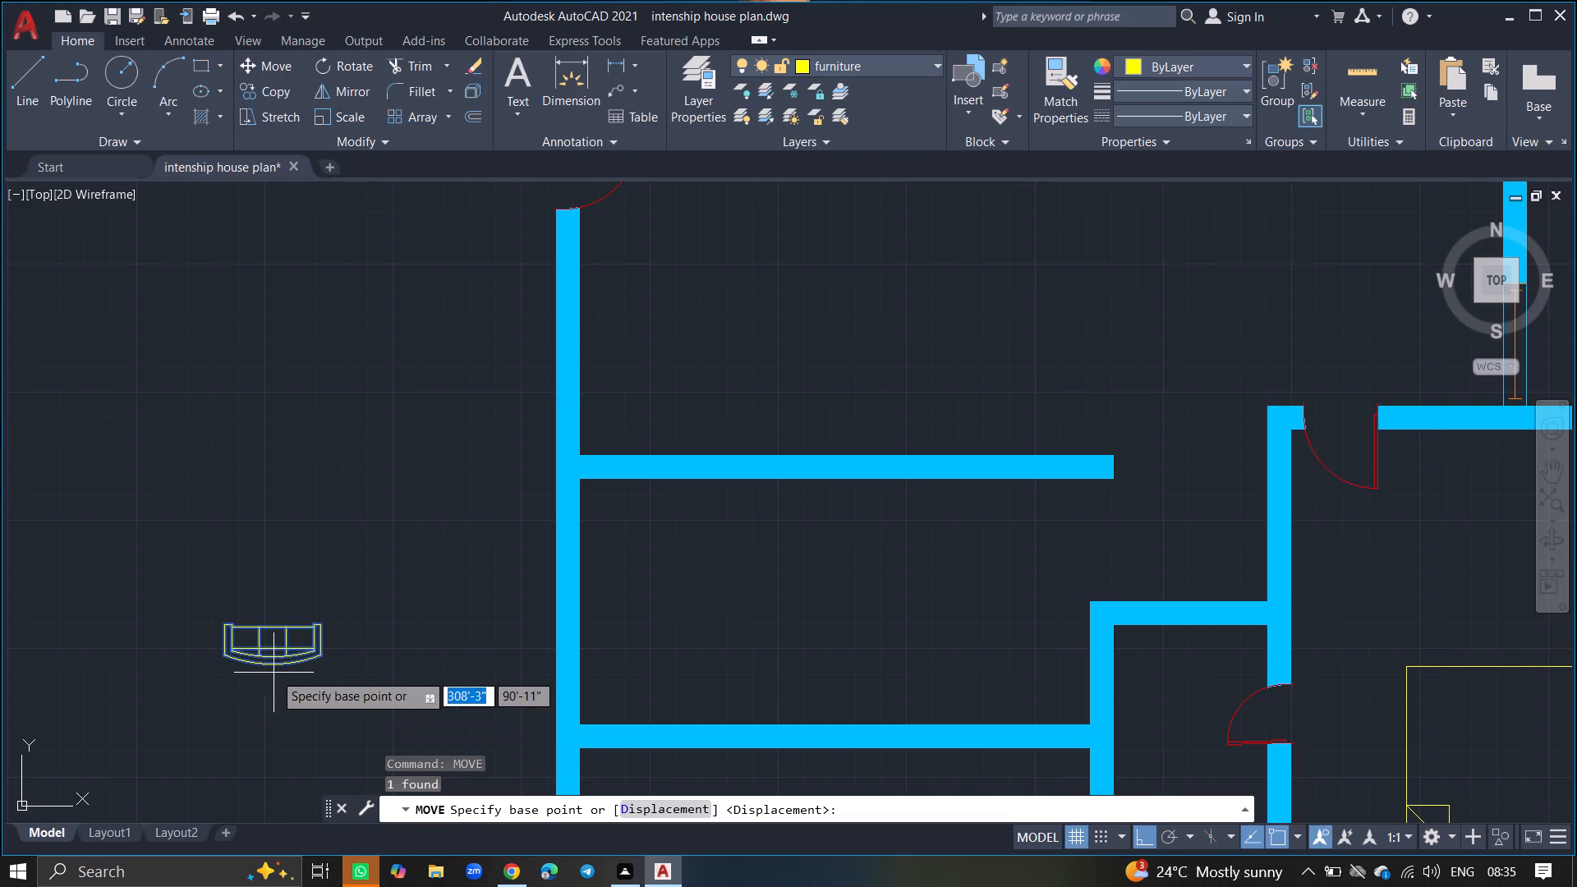
pyautogui.click(276, 665)
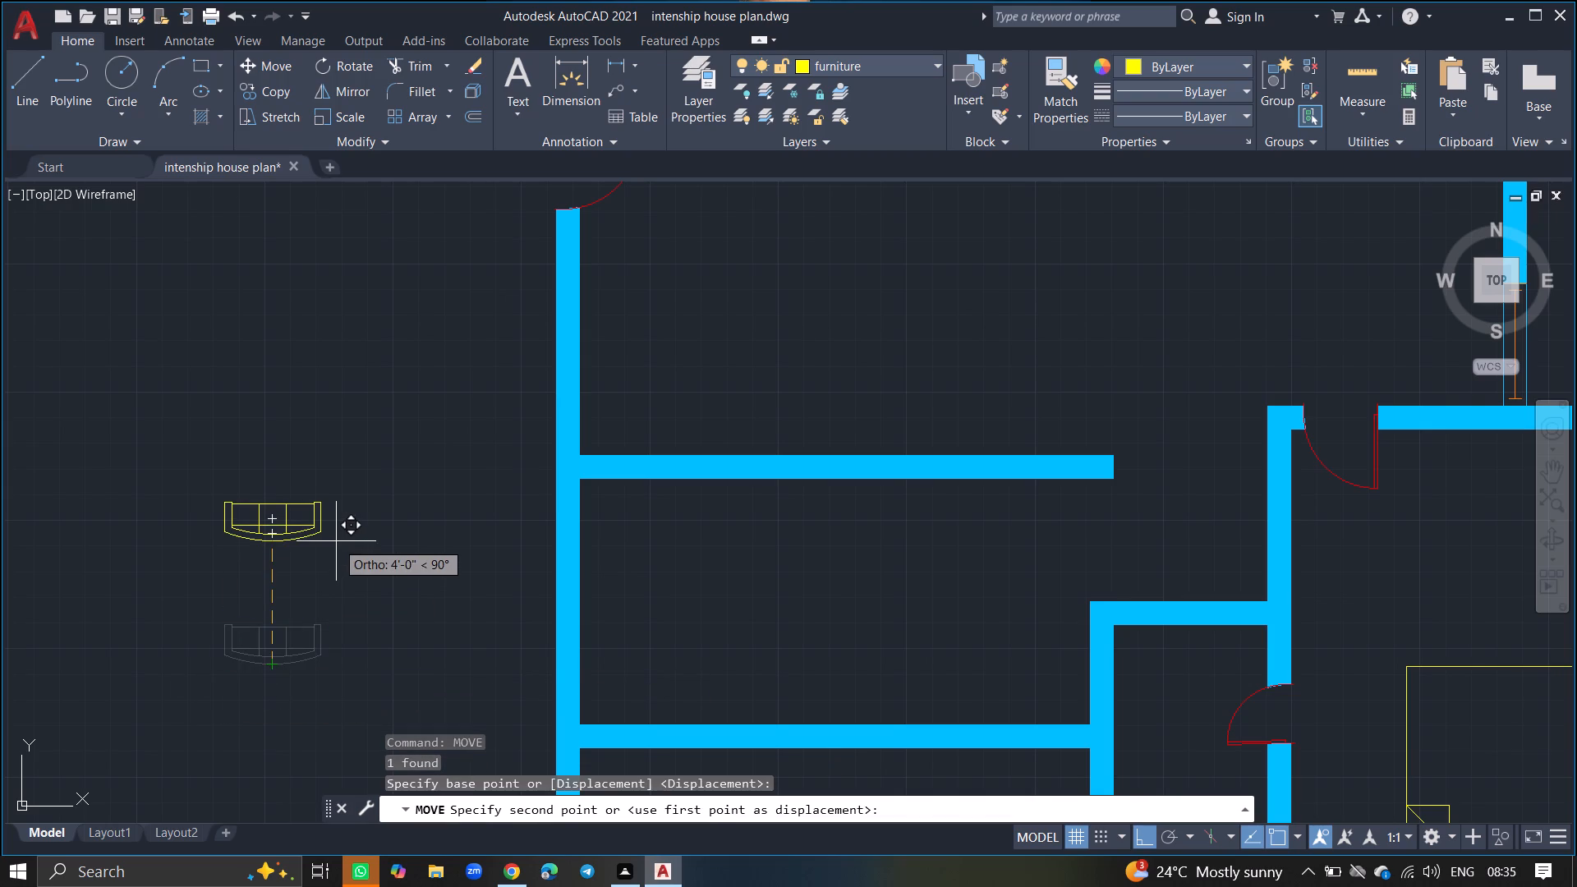
pyautogui.press('F8')
pyautogui.keyDown('ctrl'); pyautogui.scroll(-3, 336, 541); pyautogui.keyUp('ctrl')
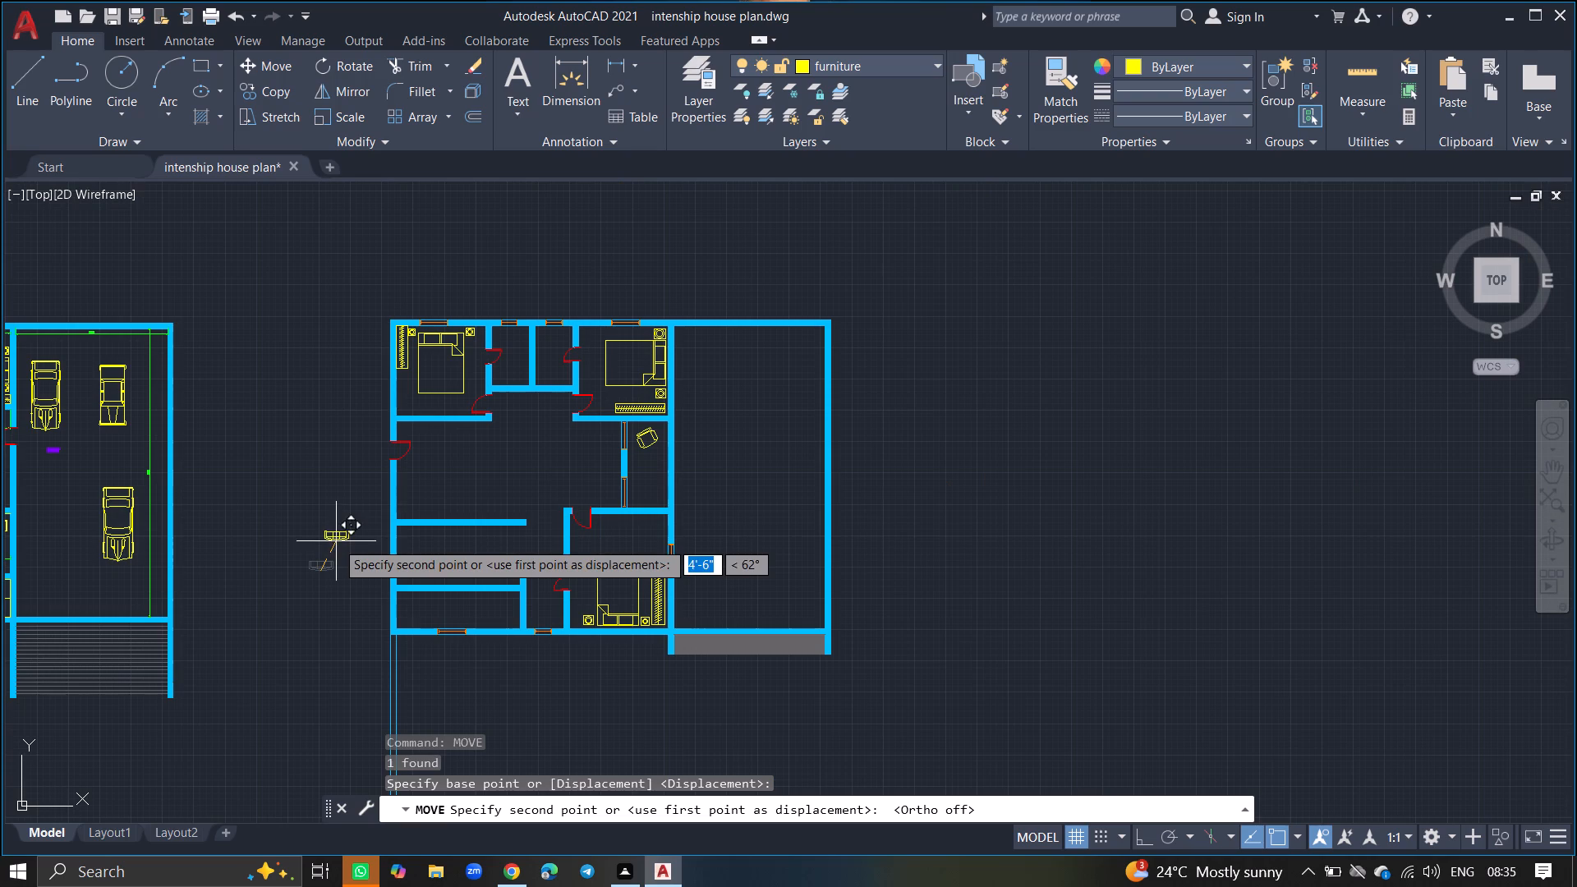
pyautogui.keyDown('ctrl'); pyautogui.scroll(3, 457, 494); pyautogui.keyUp('ctrl')
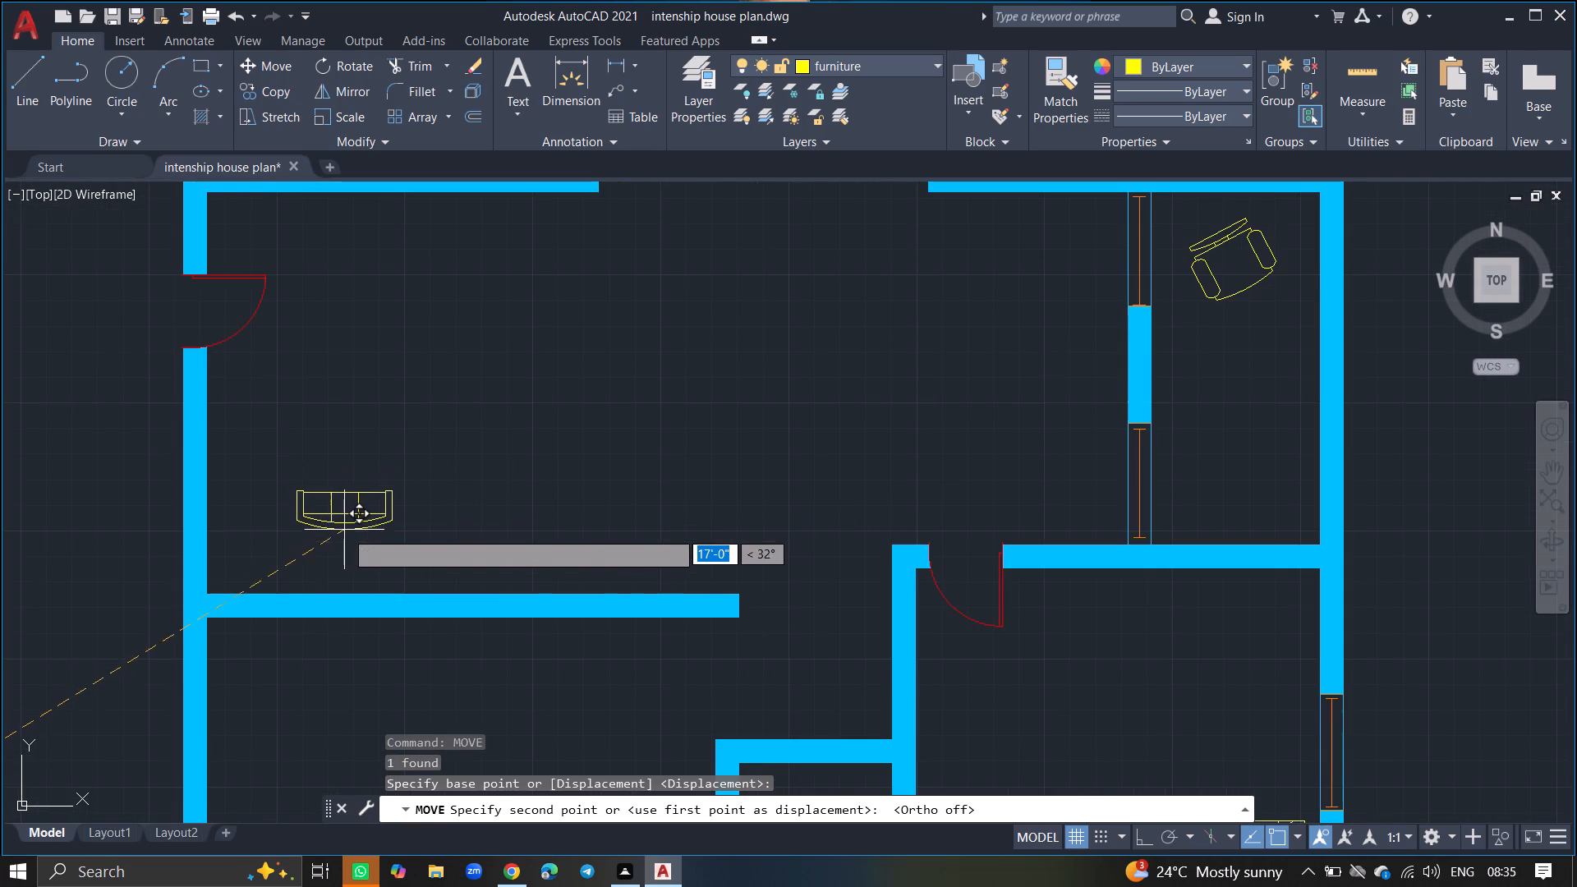
pyautogui.click(368, 556)
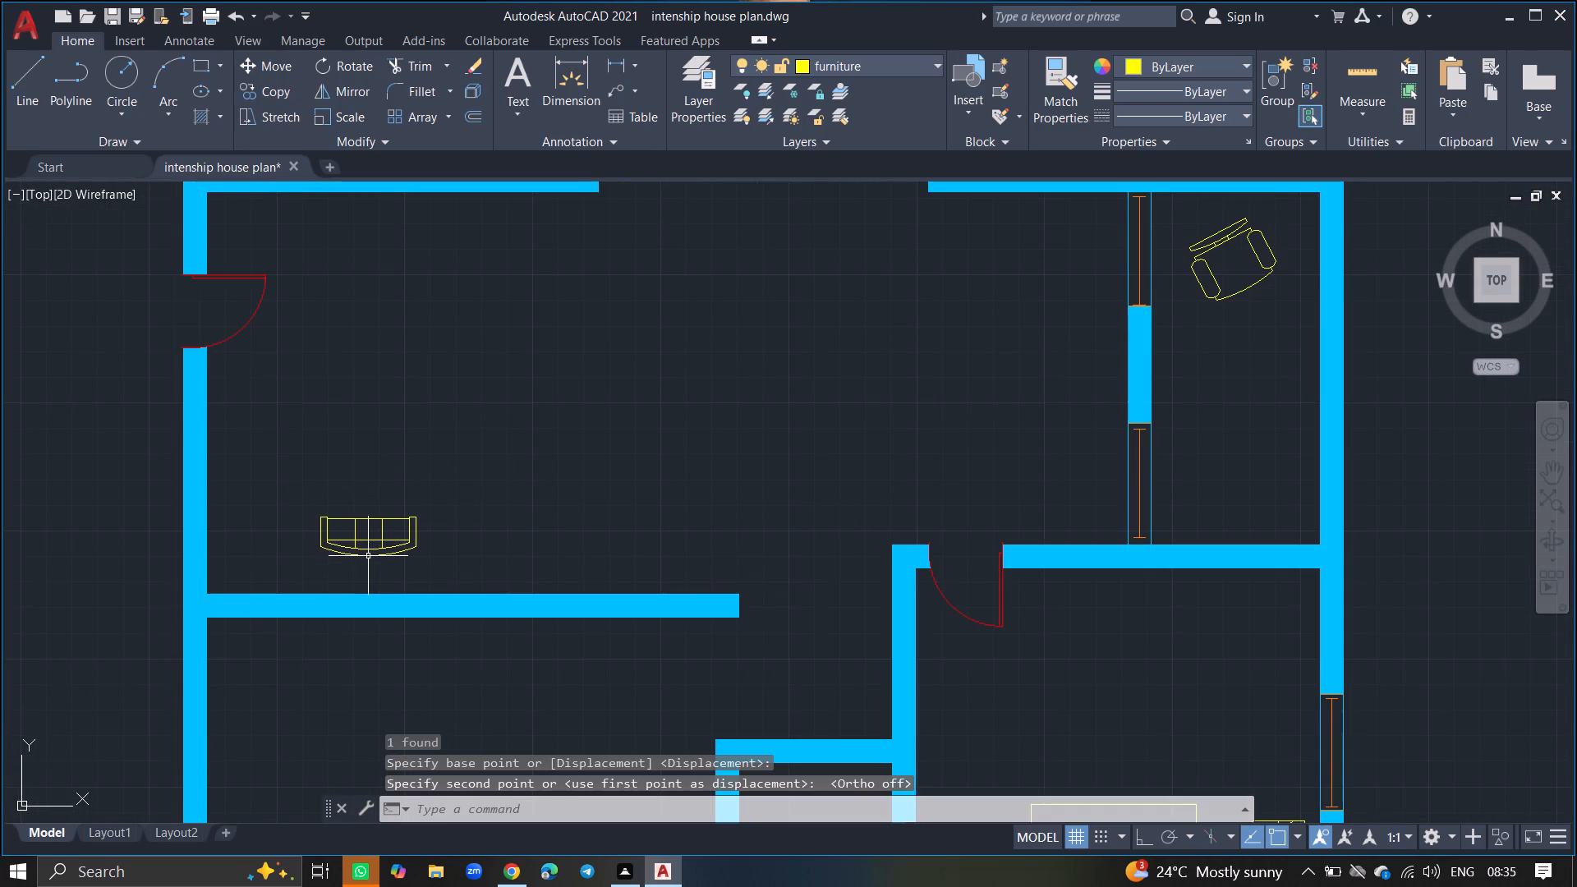
# Insert another Sofa - Roundback 7 ft. block from DesignCenter's Home - Space Planner blocks and close DesignCenter.
pyautogui.hotkey('ctrl', '2')
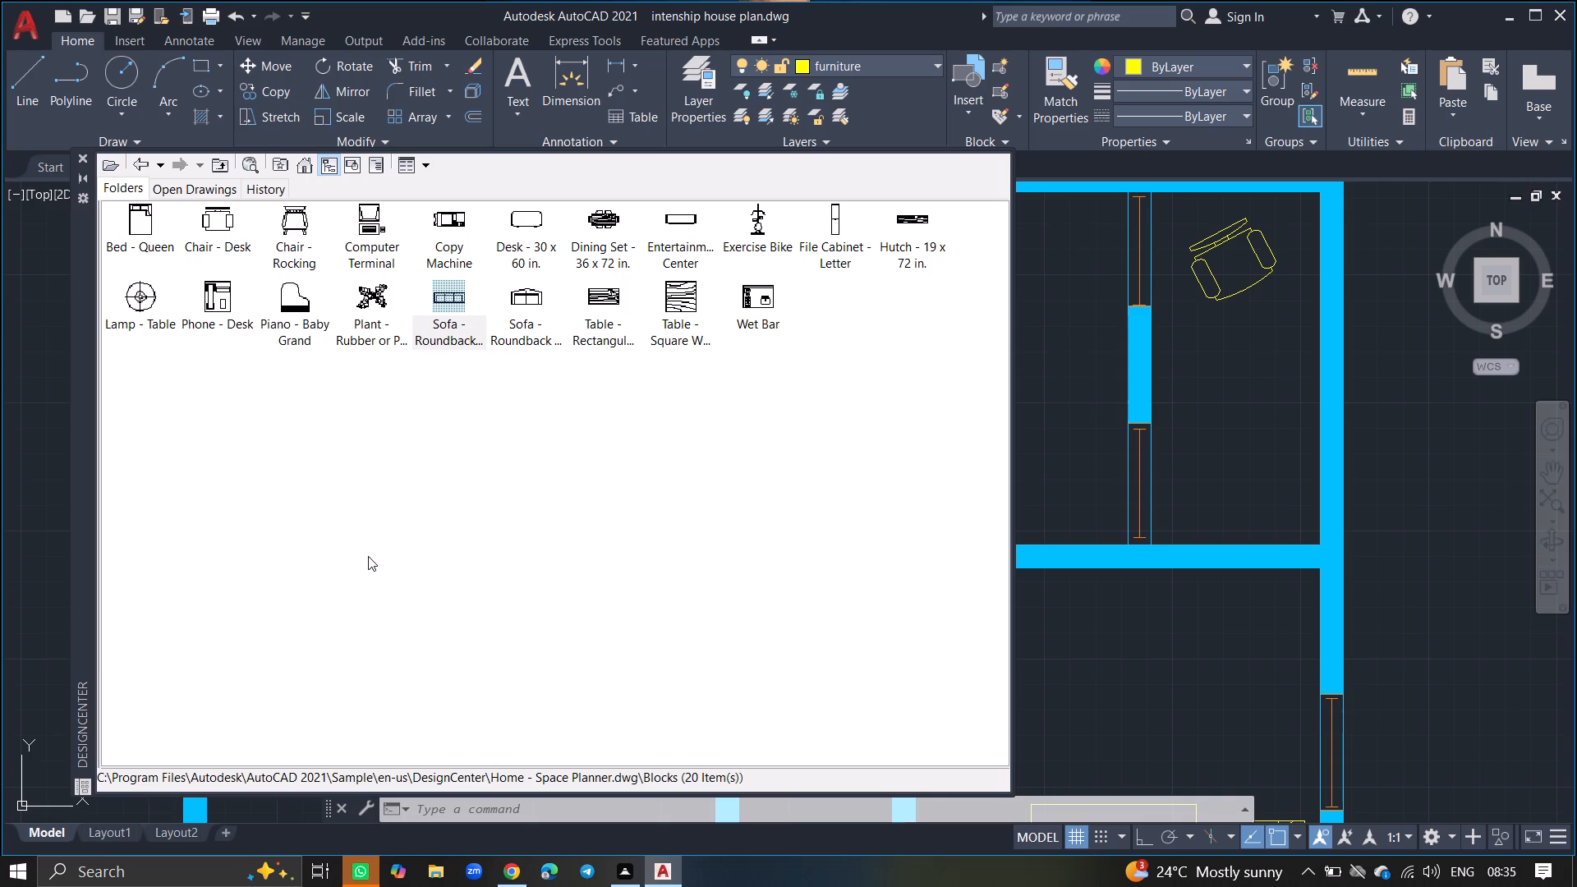
pyautogui.click(444, 315)
pyautogui.moveTo(444, 315); pyautogui.dragTo(768, 352)
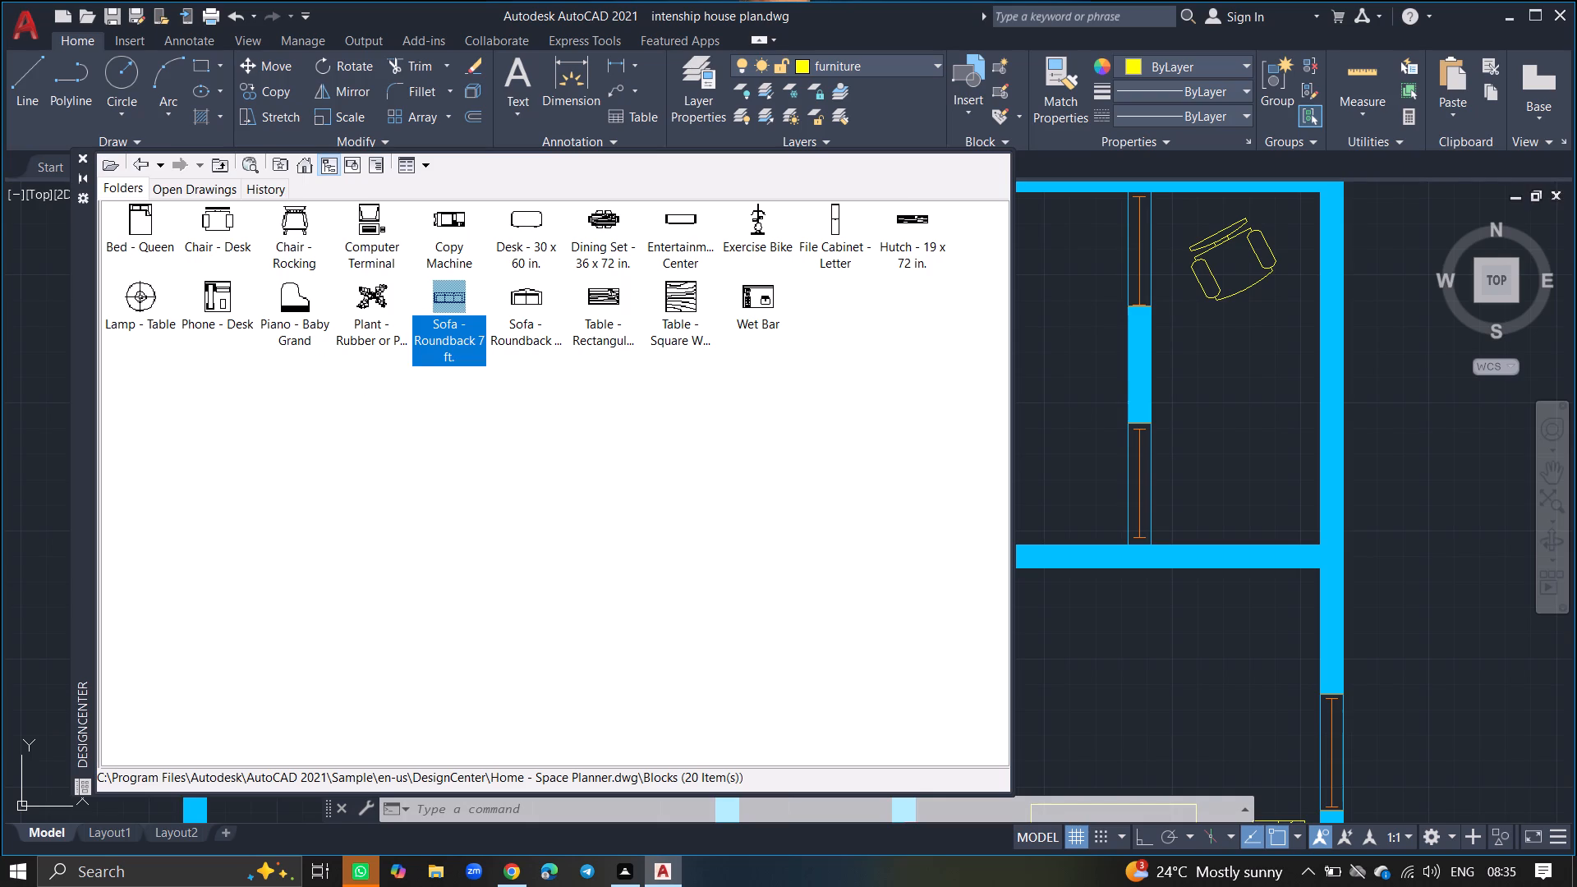
pyautogui.moveTo(768, 352); pyautogui.dragTo(1136, 422)
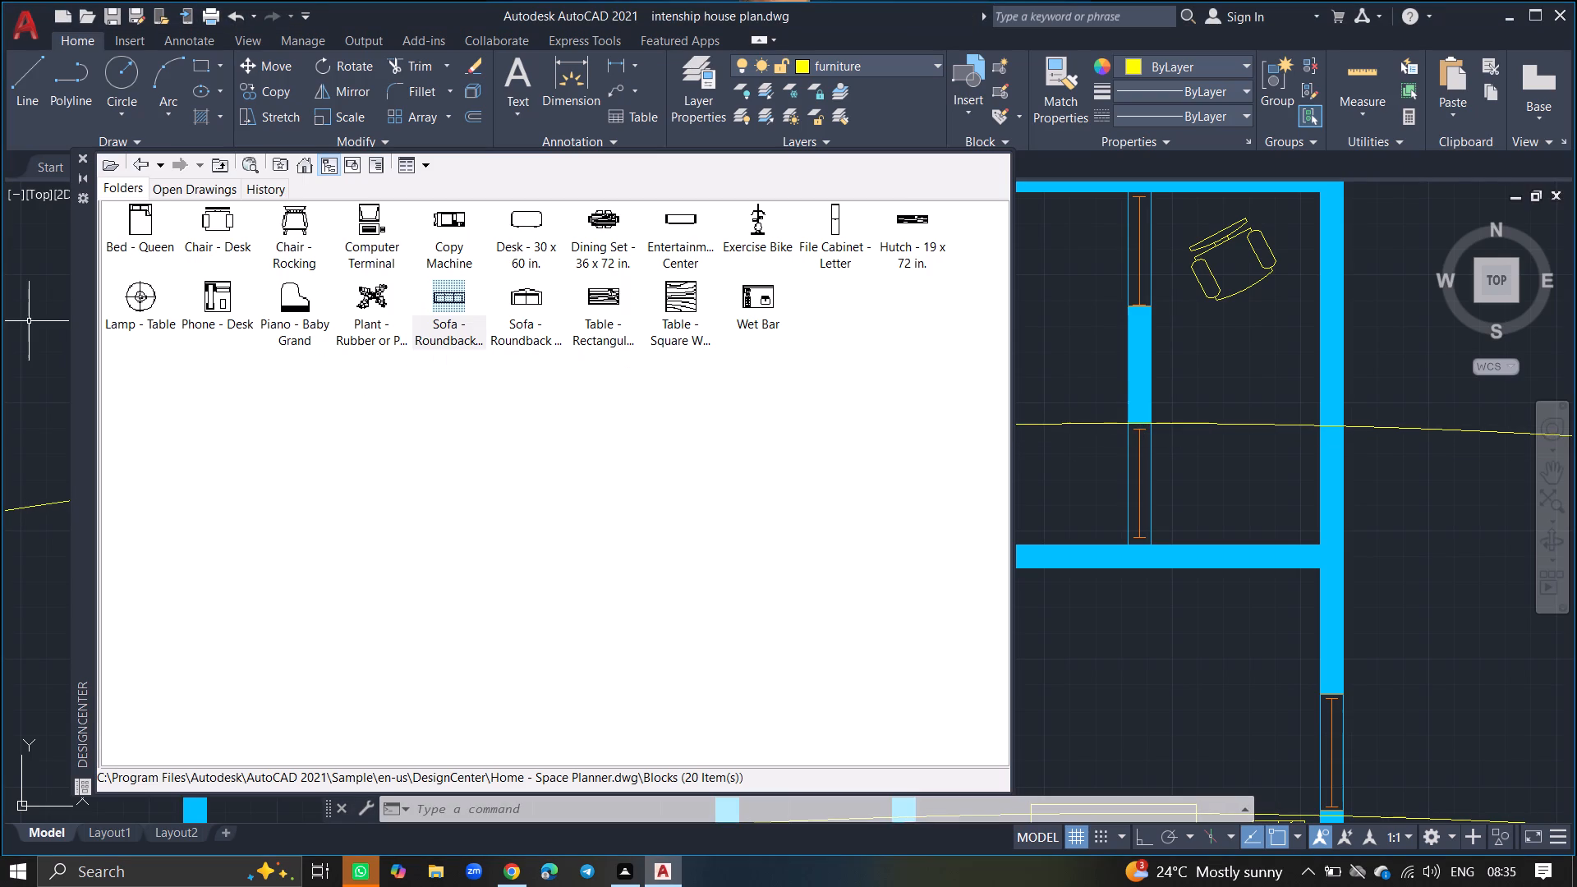
pyautogui.click(84, 156)
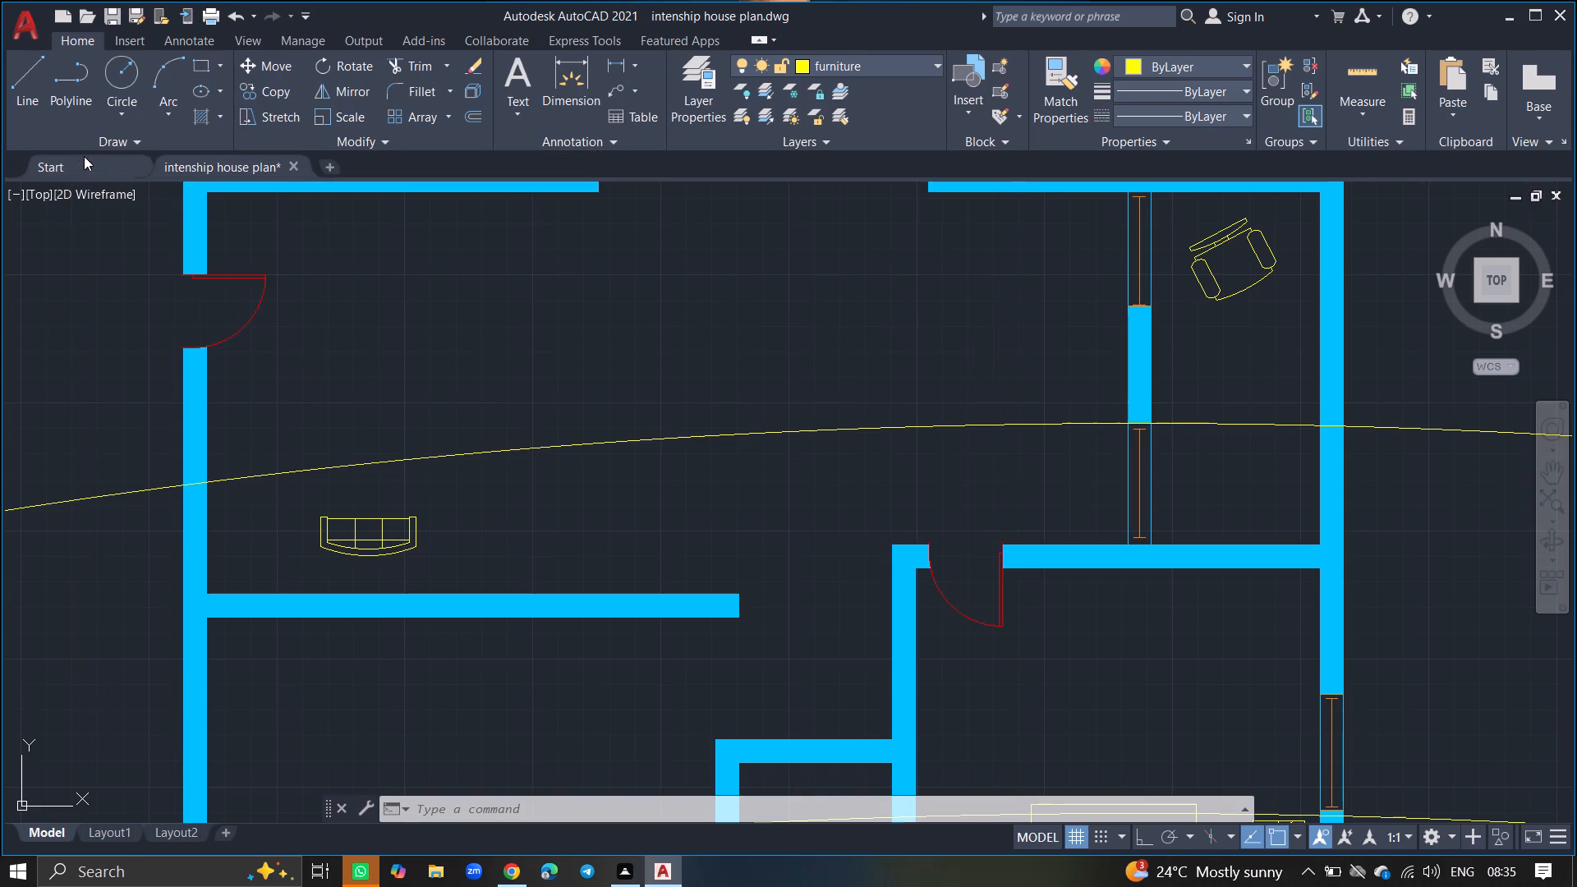
# Scale the oversized roundback sofa down to furniture size inside the living room, using a base point on its curved back near the west wall.
pyautogui.click(224, 481)
pyautogui.write('SC')
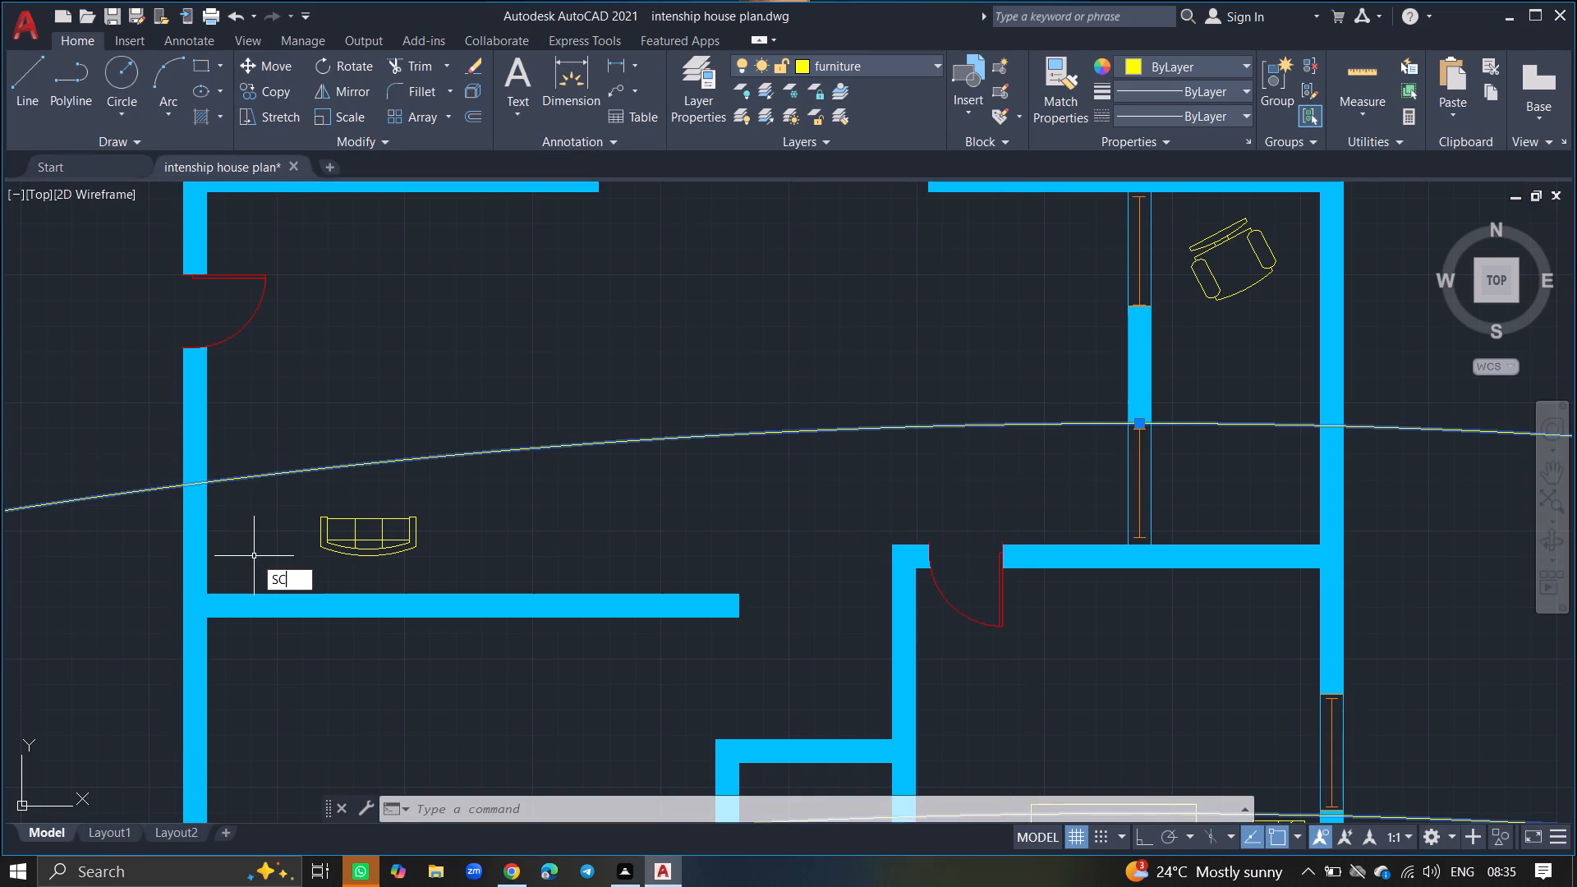
pyautogui.press('Return')
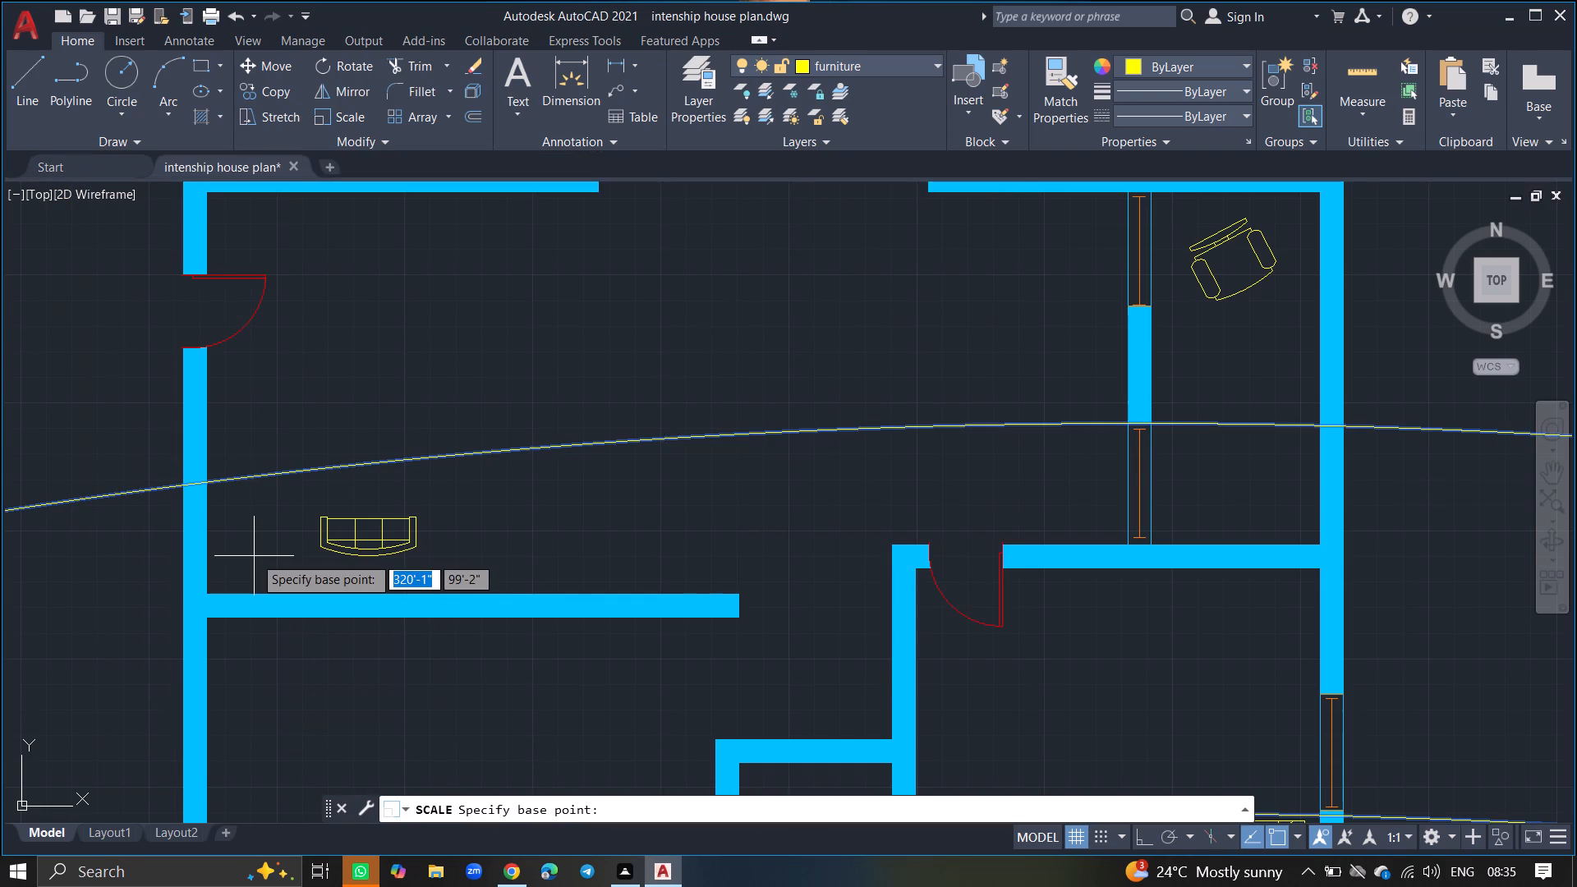
pyautogui.click(265, 478)
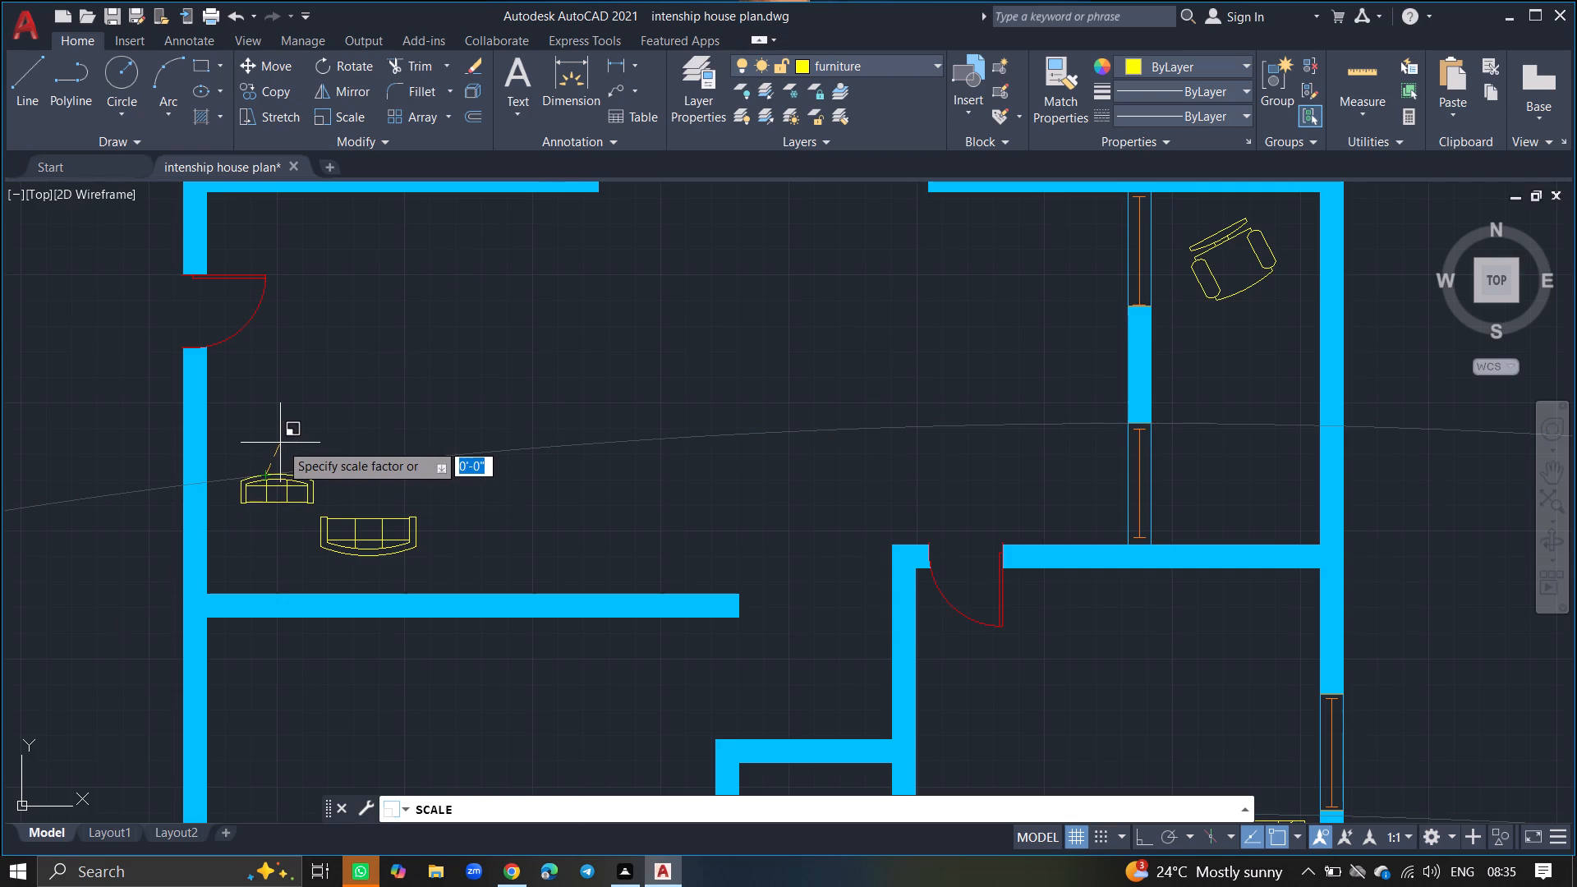
pyautogui.click(280, 441)
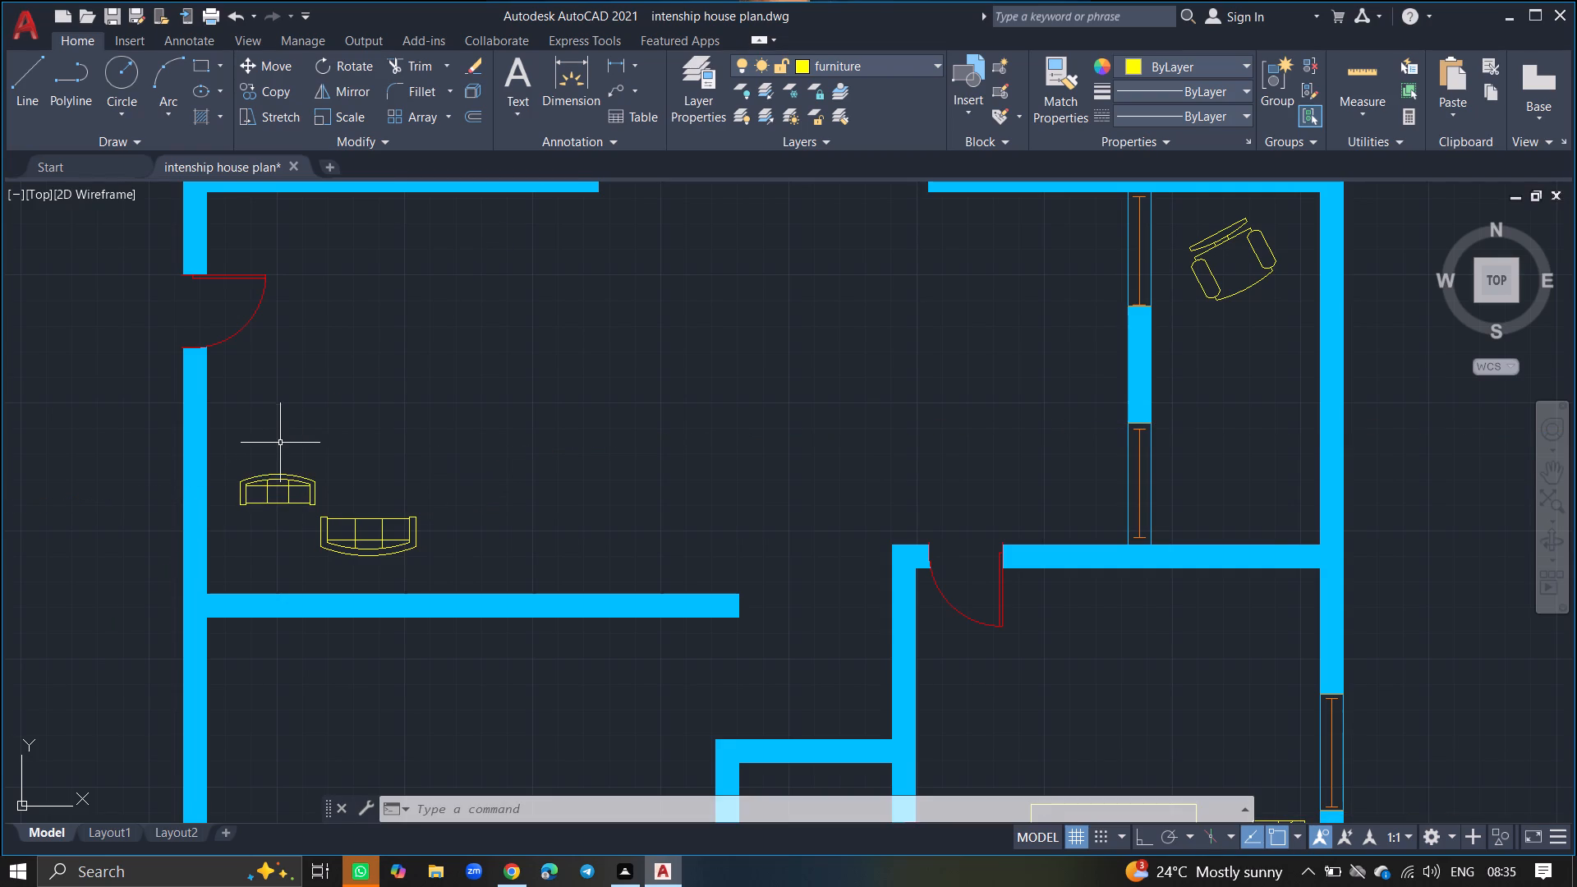
# Rotate the newly scaled sofa 180° about the middle of its back, so the curved back faces down the plan.
pyautogui.click(274, 476)
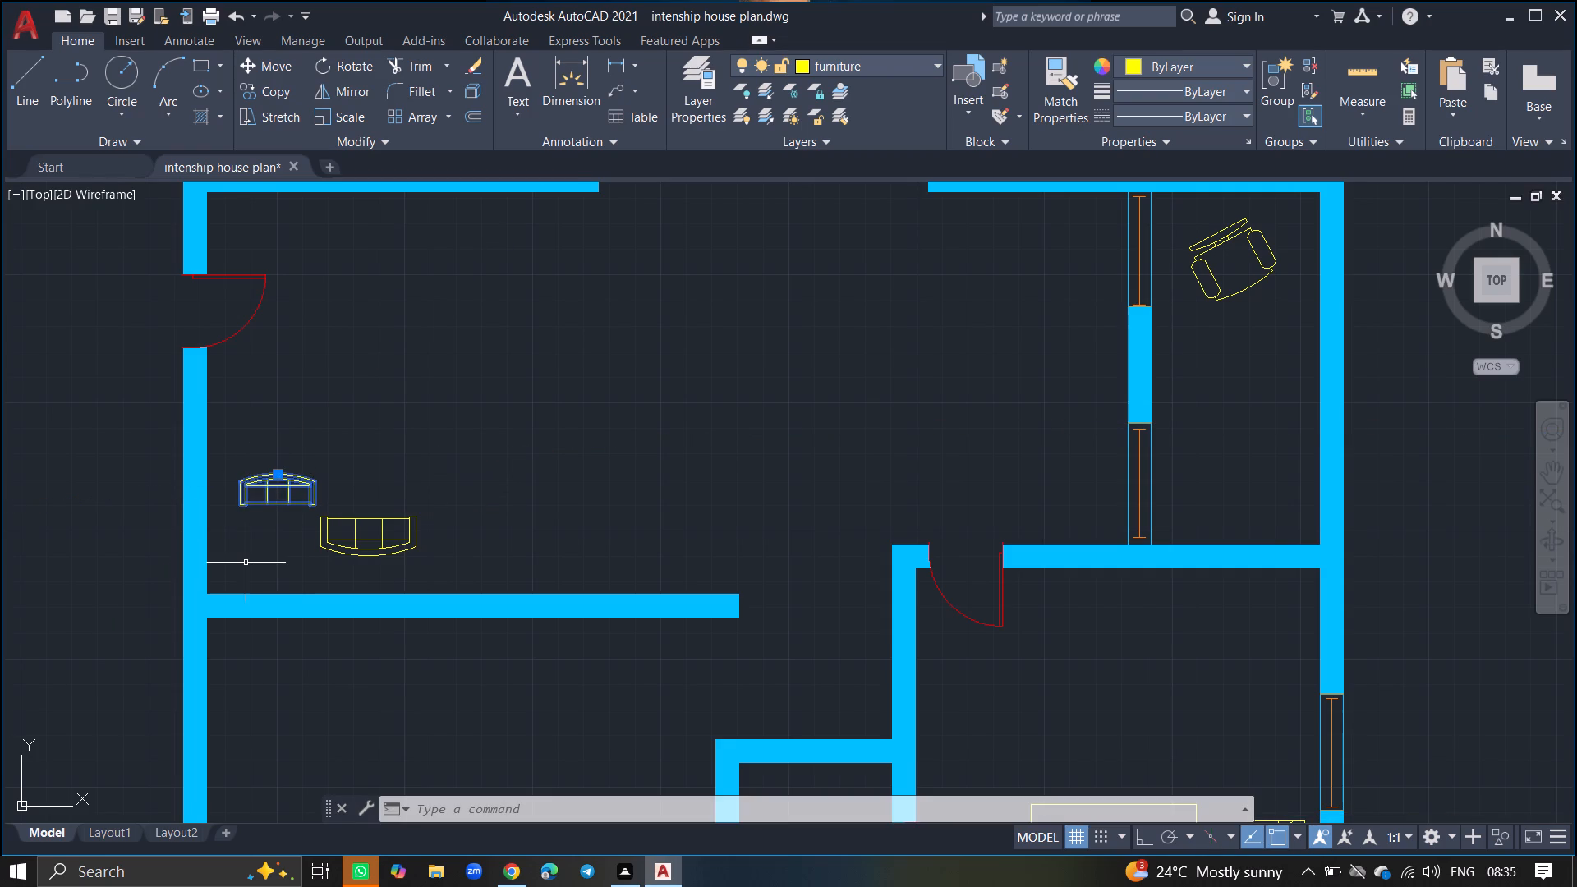
pyautogui.write('RO')
pyautogui.press('Return')
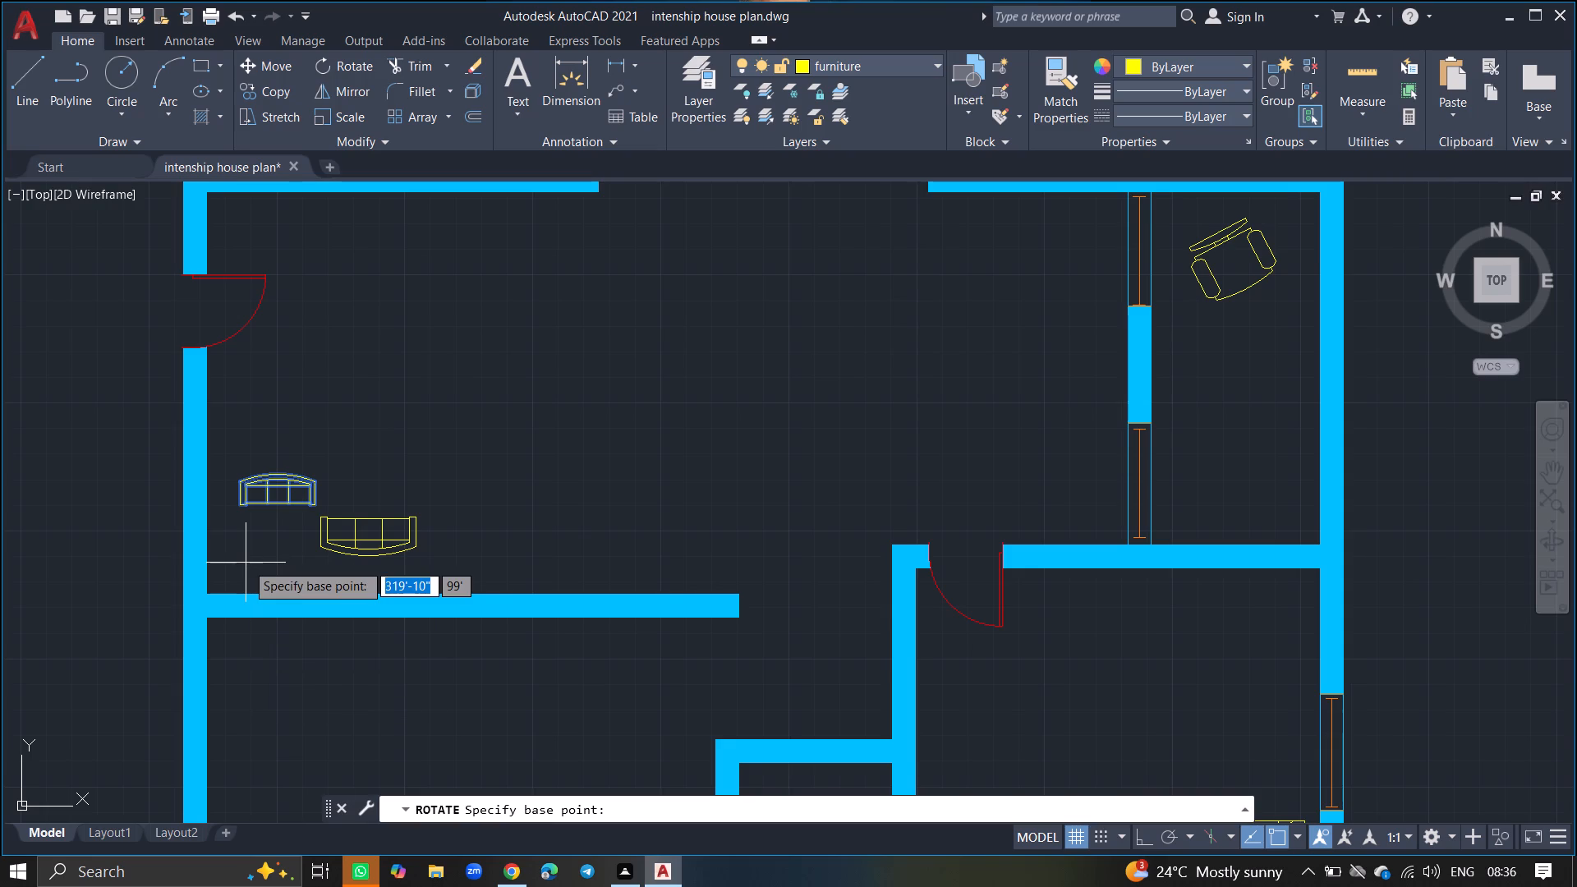
pyautogui.click(279, 478)
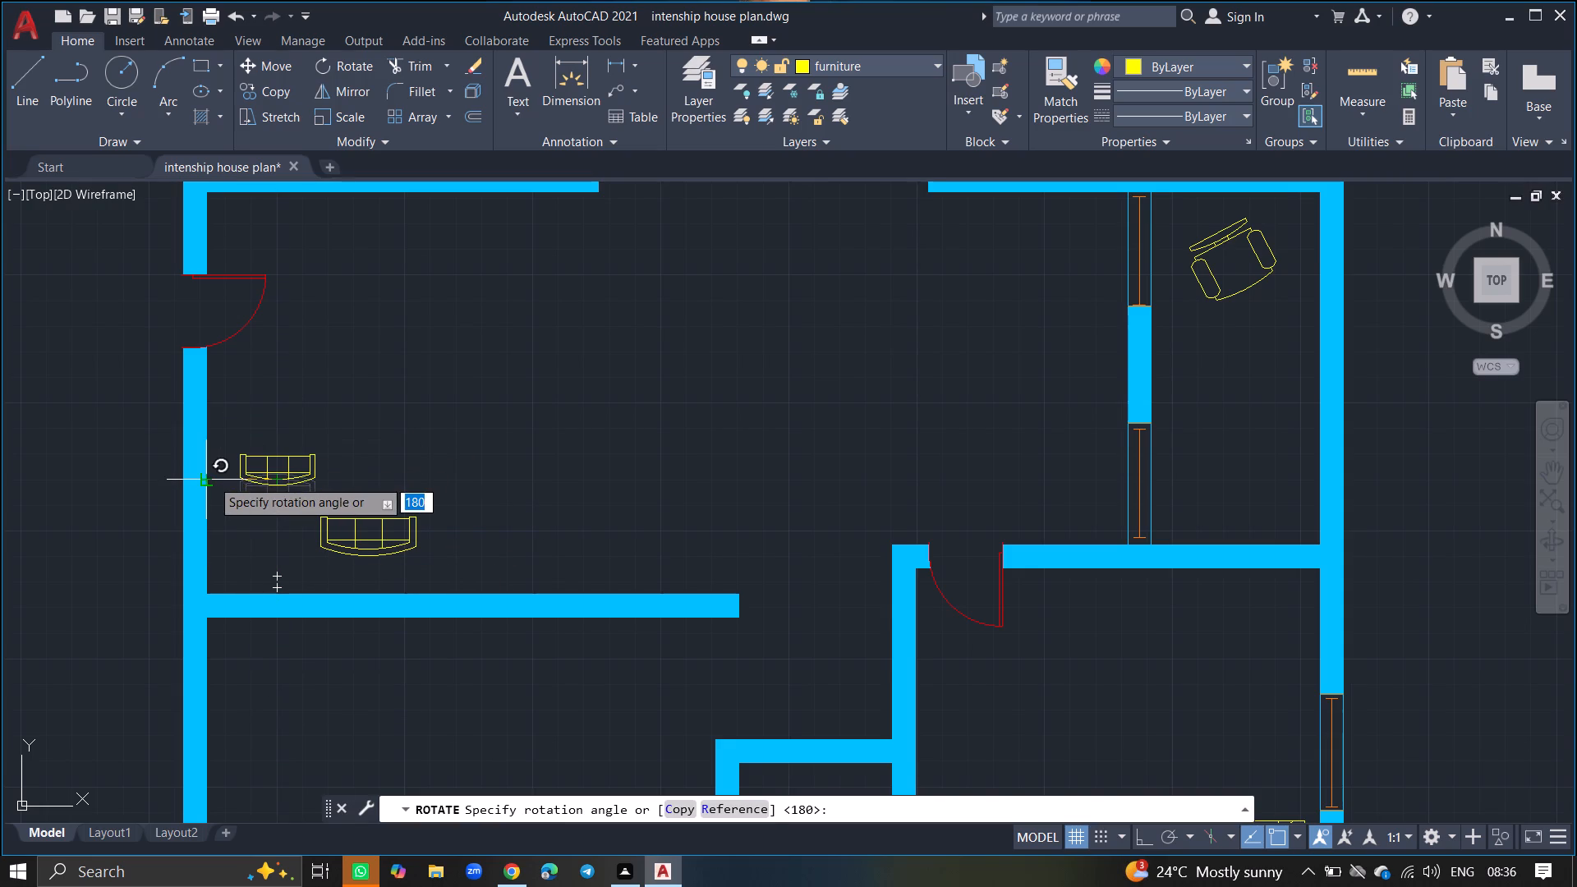
pyautogui.click(211, 479)
# Move the rotated sofa to the east end of the living room, beside the upper window of the small room's partition.
pyautogui.click(264, 469)
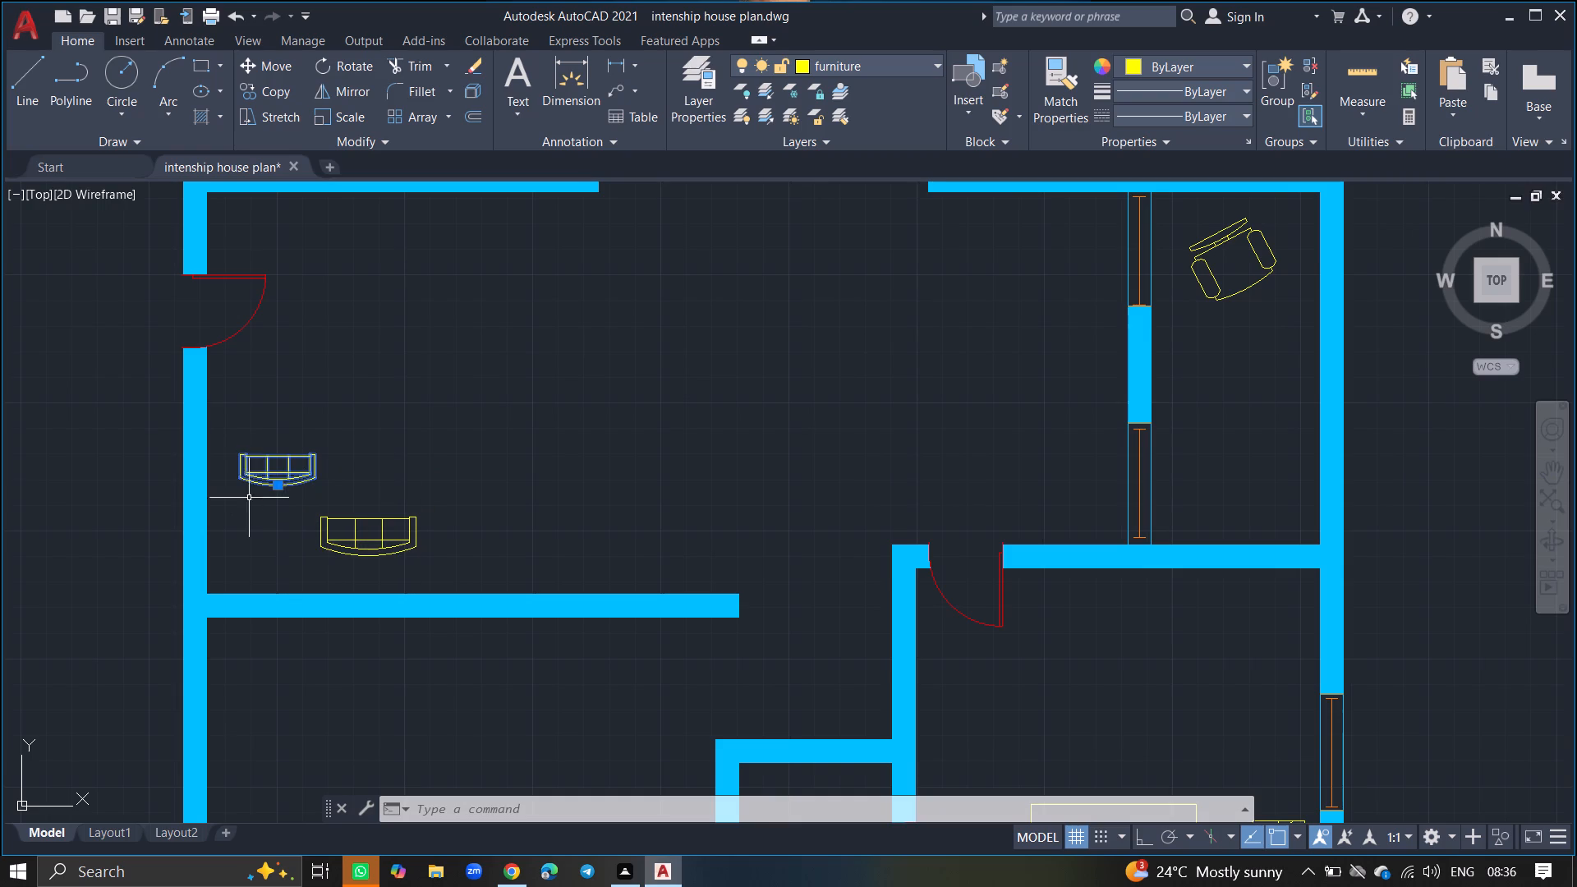
pyautogui.write('MO')
pyautogui.write('VE')
pyautogui.press('Return')
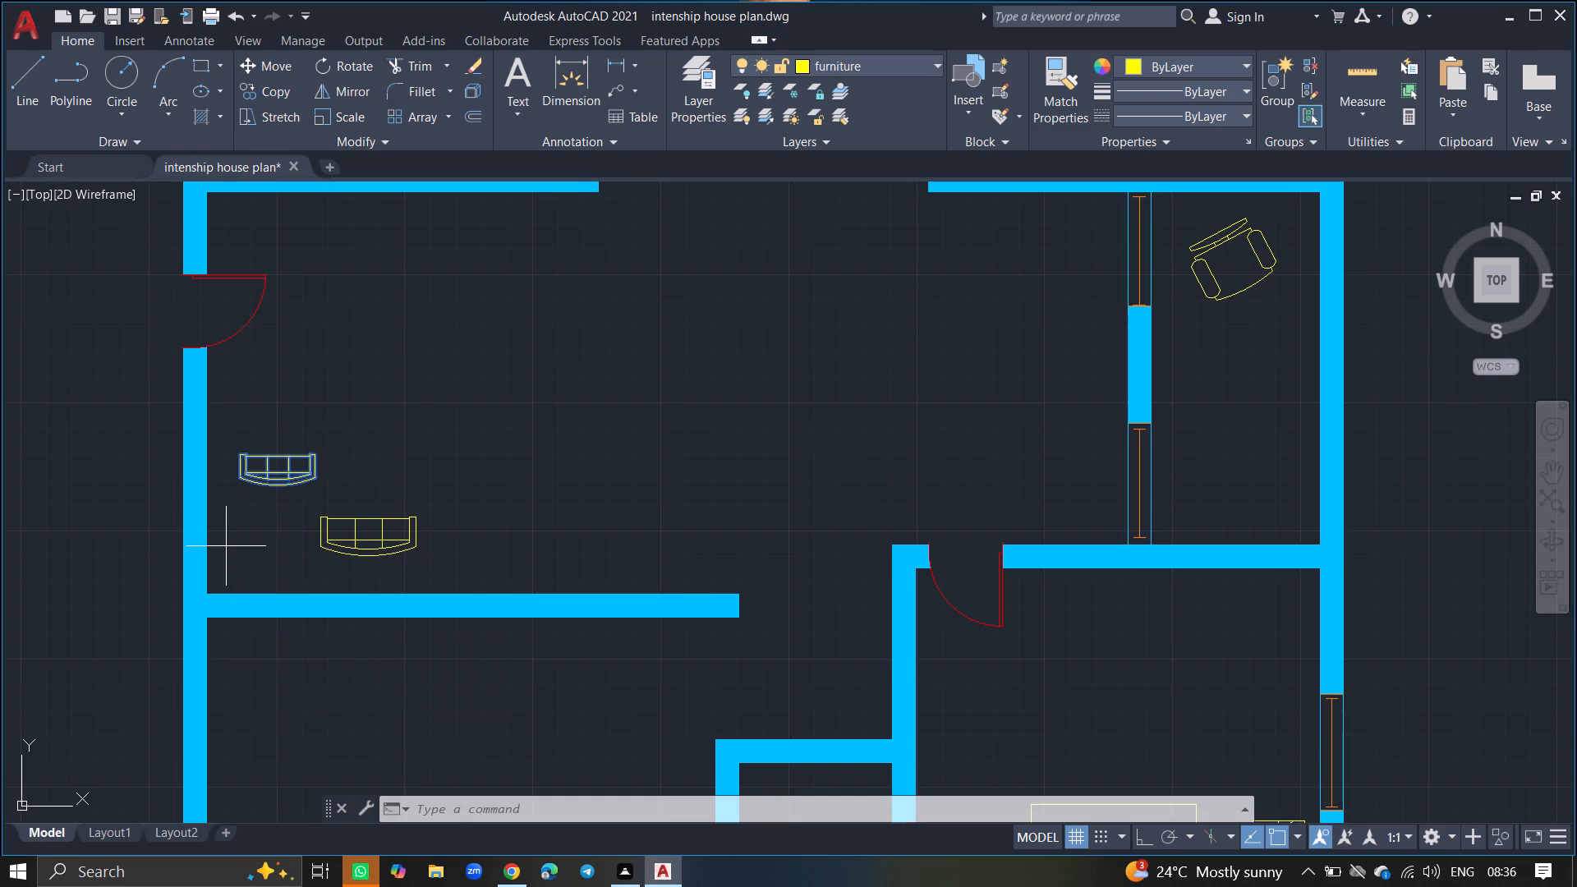
pyautogui.click(269, 467)
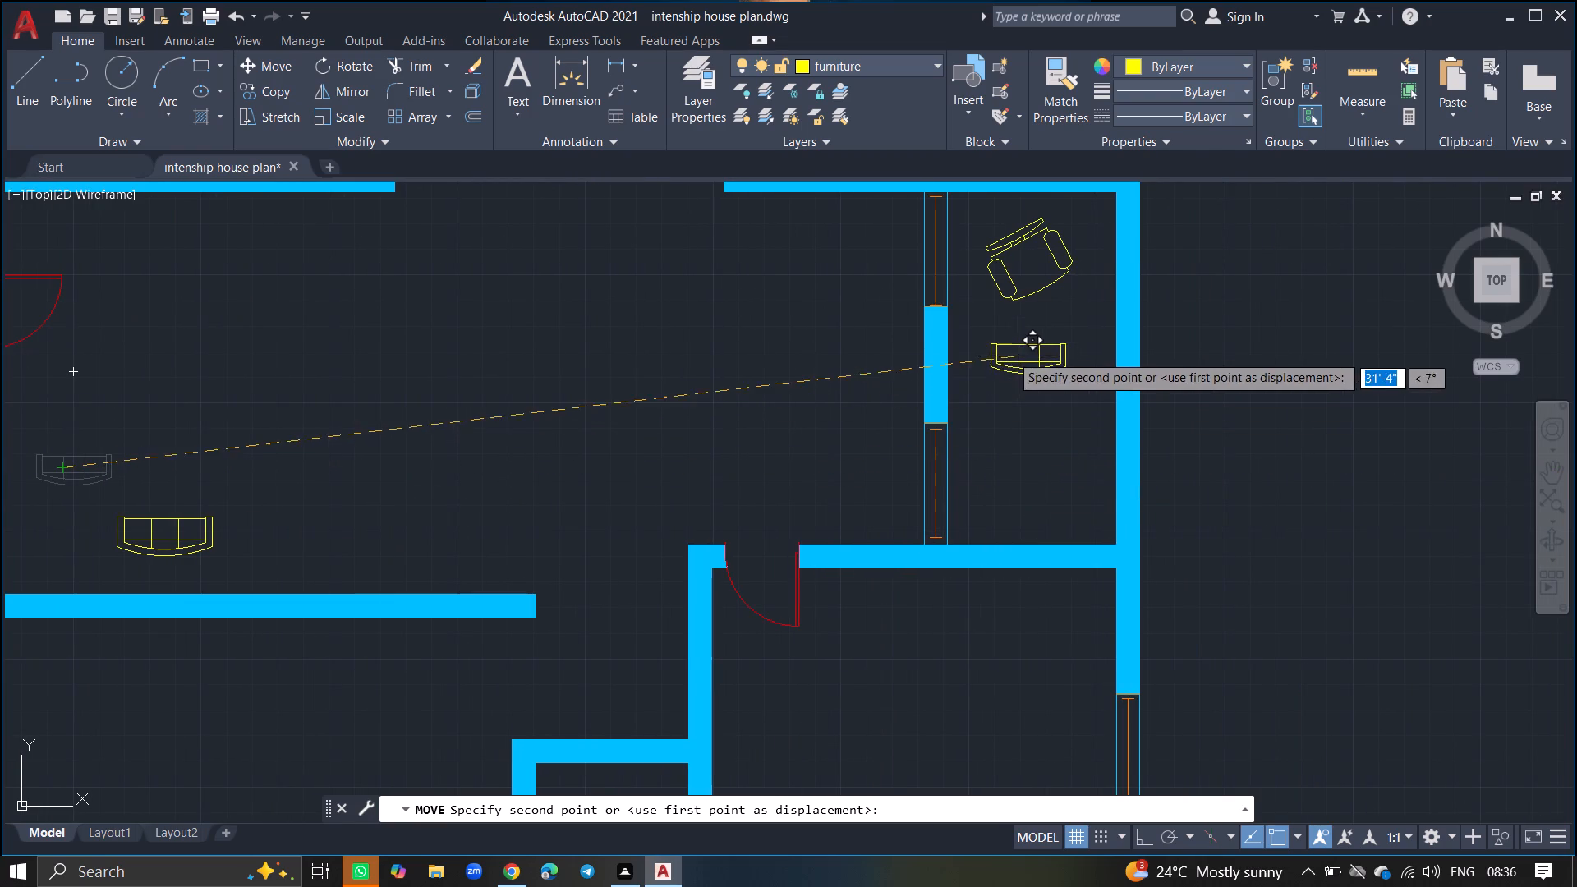
pyautogui.click(825, 250)
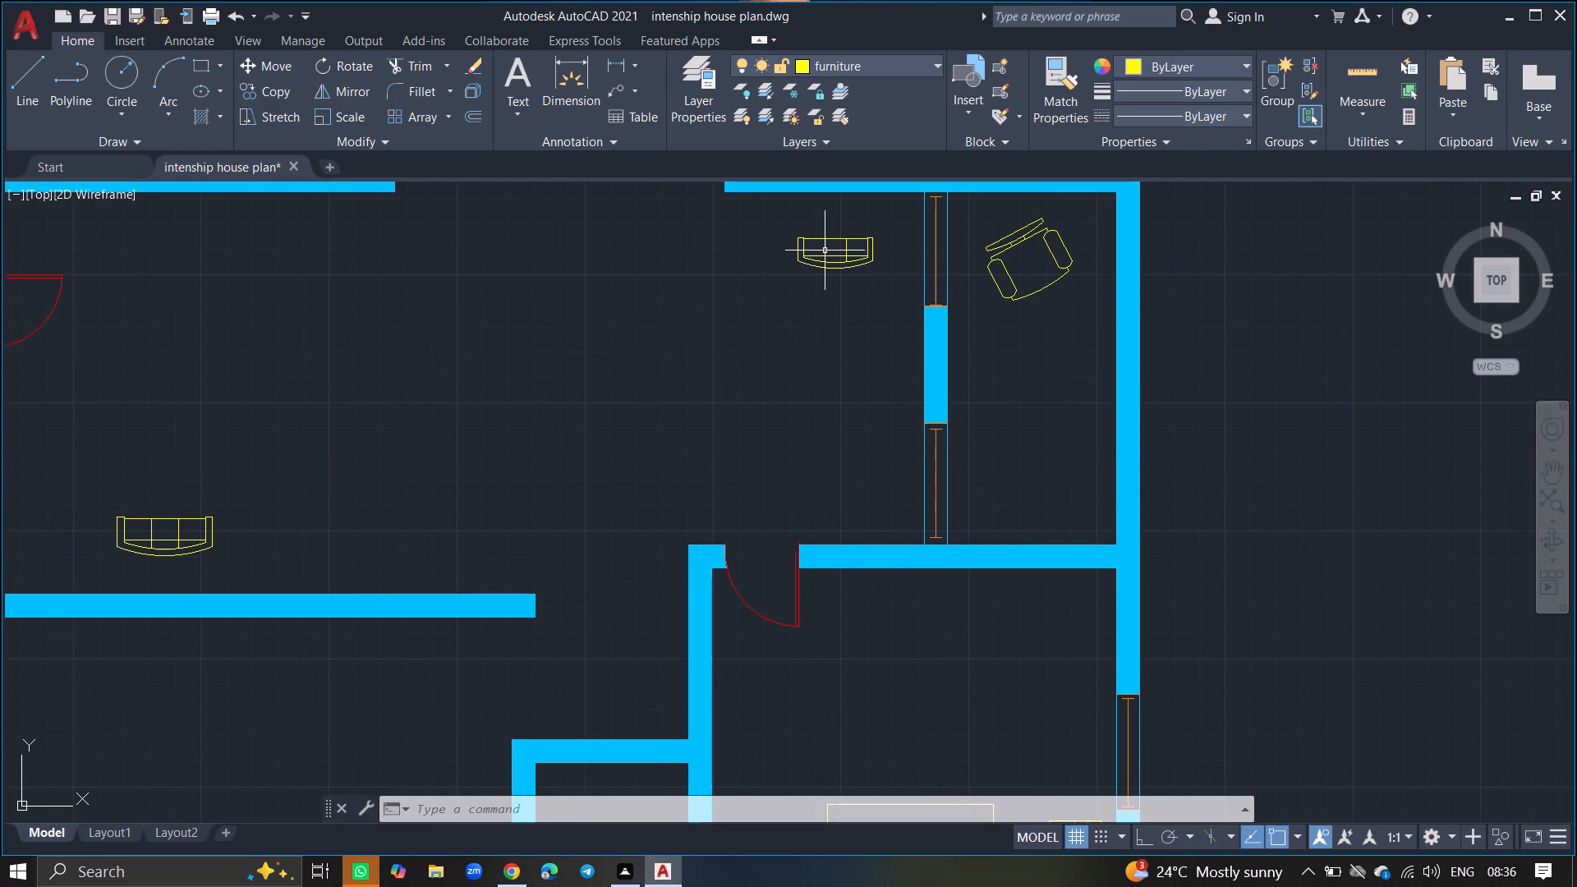
# Rotate the moved sofa about 180° around a point on its seat, so its curved back faces up the plan.
pyautogui.click(825, 250)
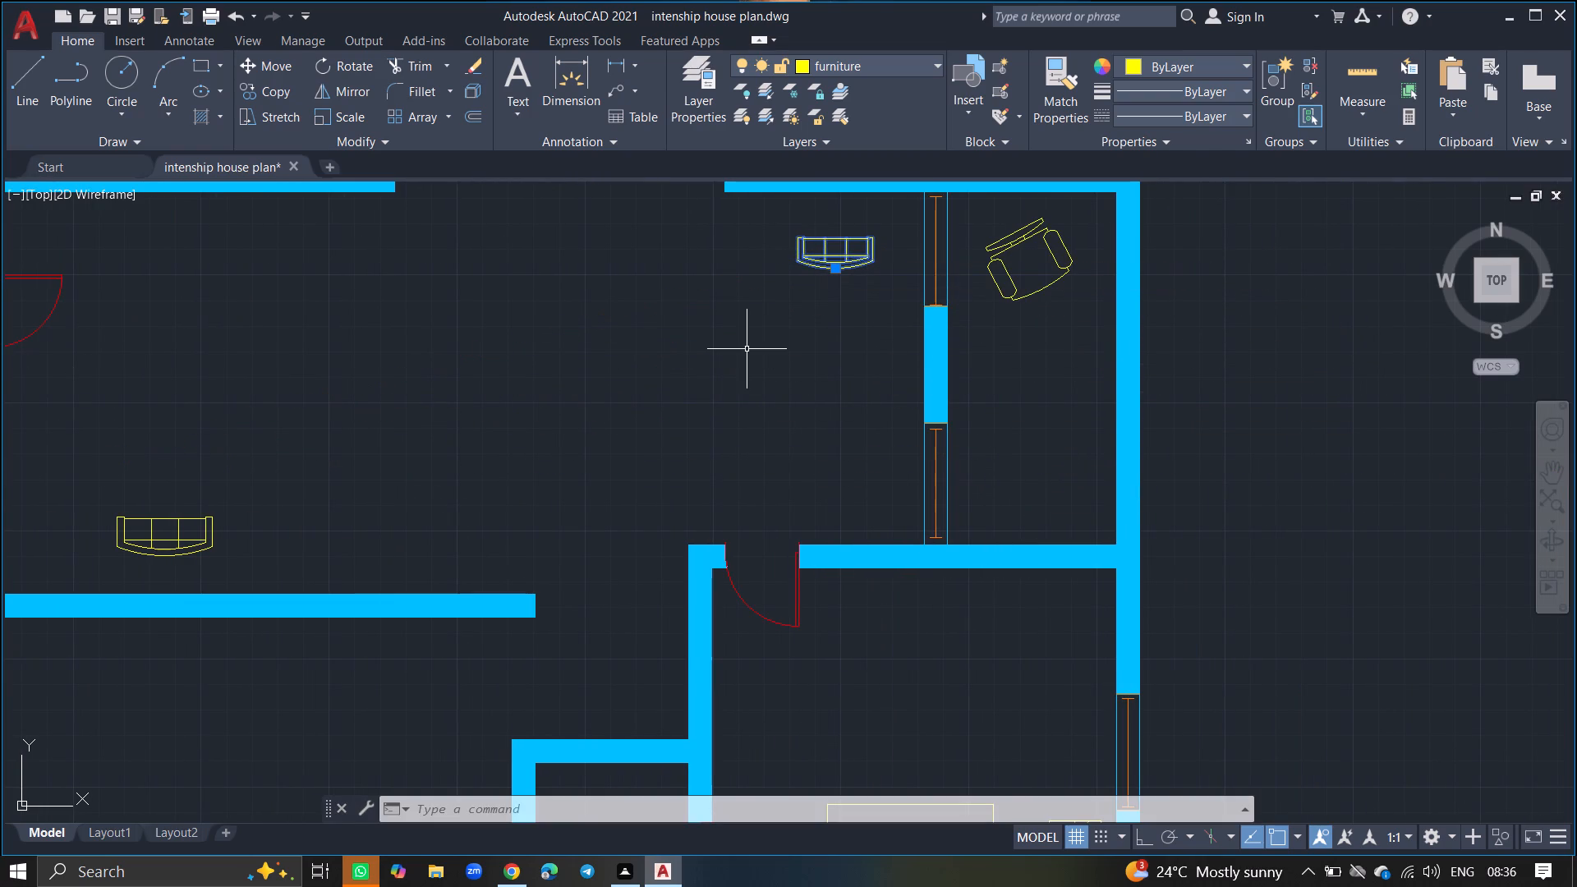
pyautogui.write('RO')
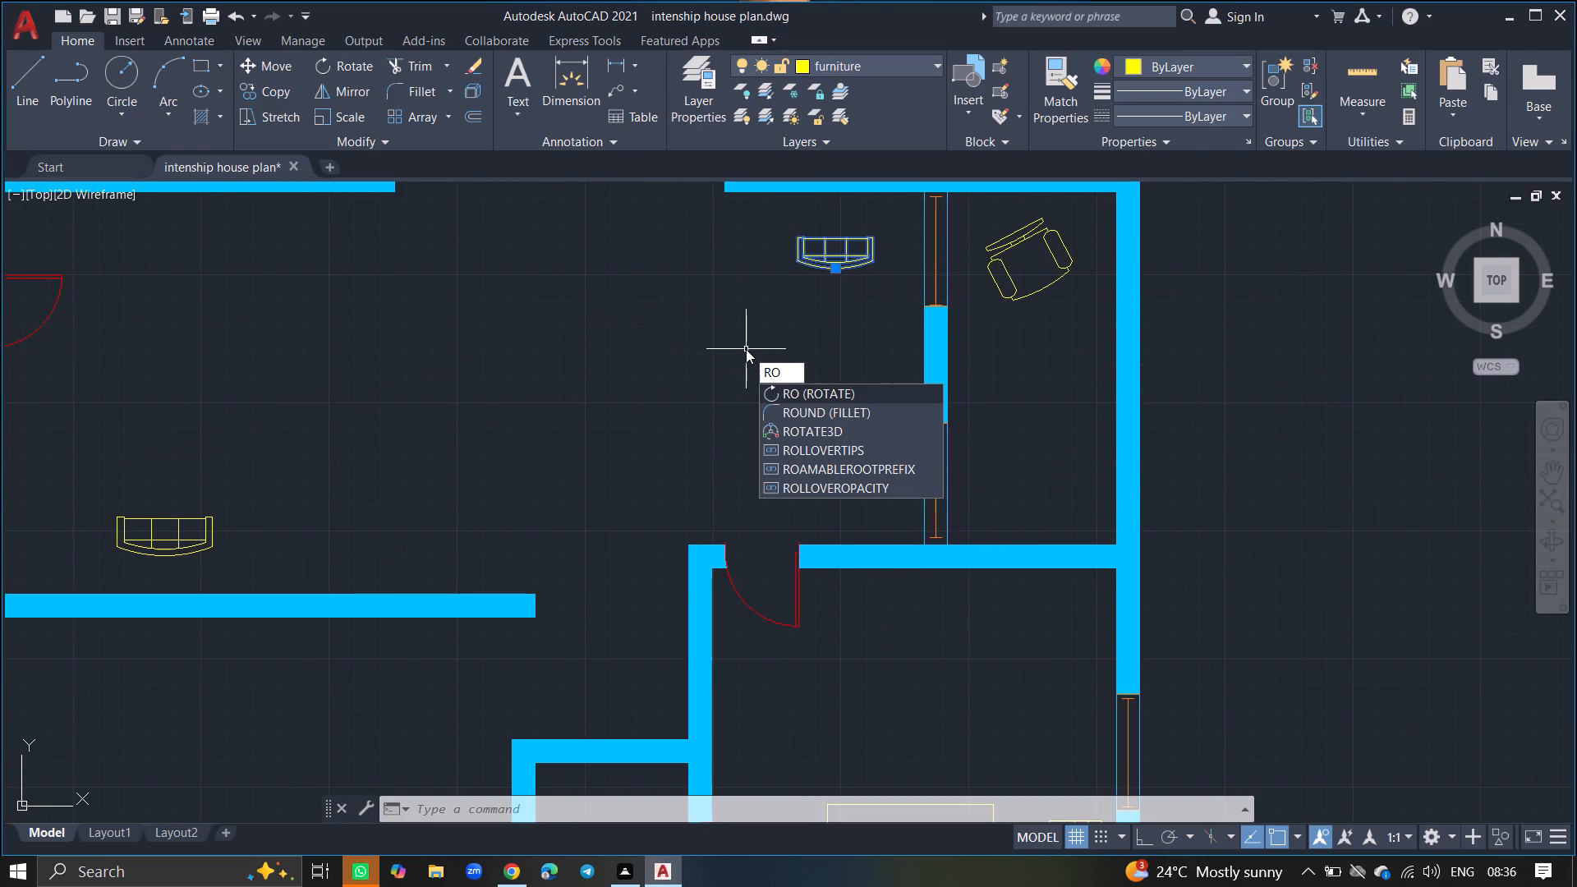
pyautogui.press('Return')
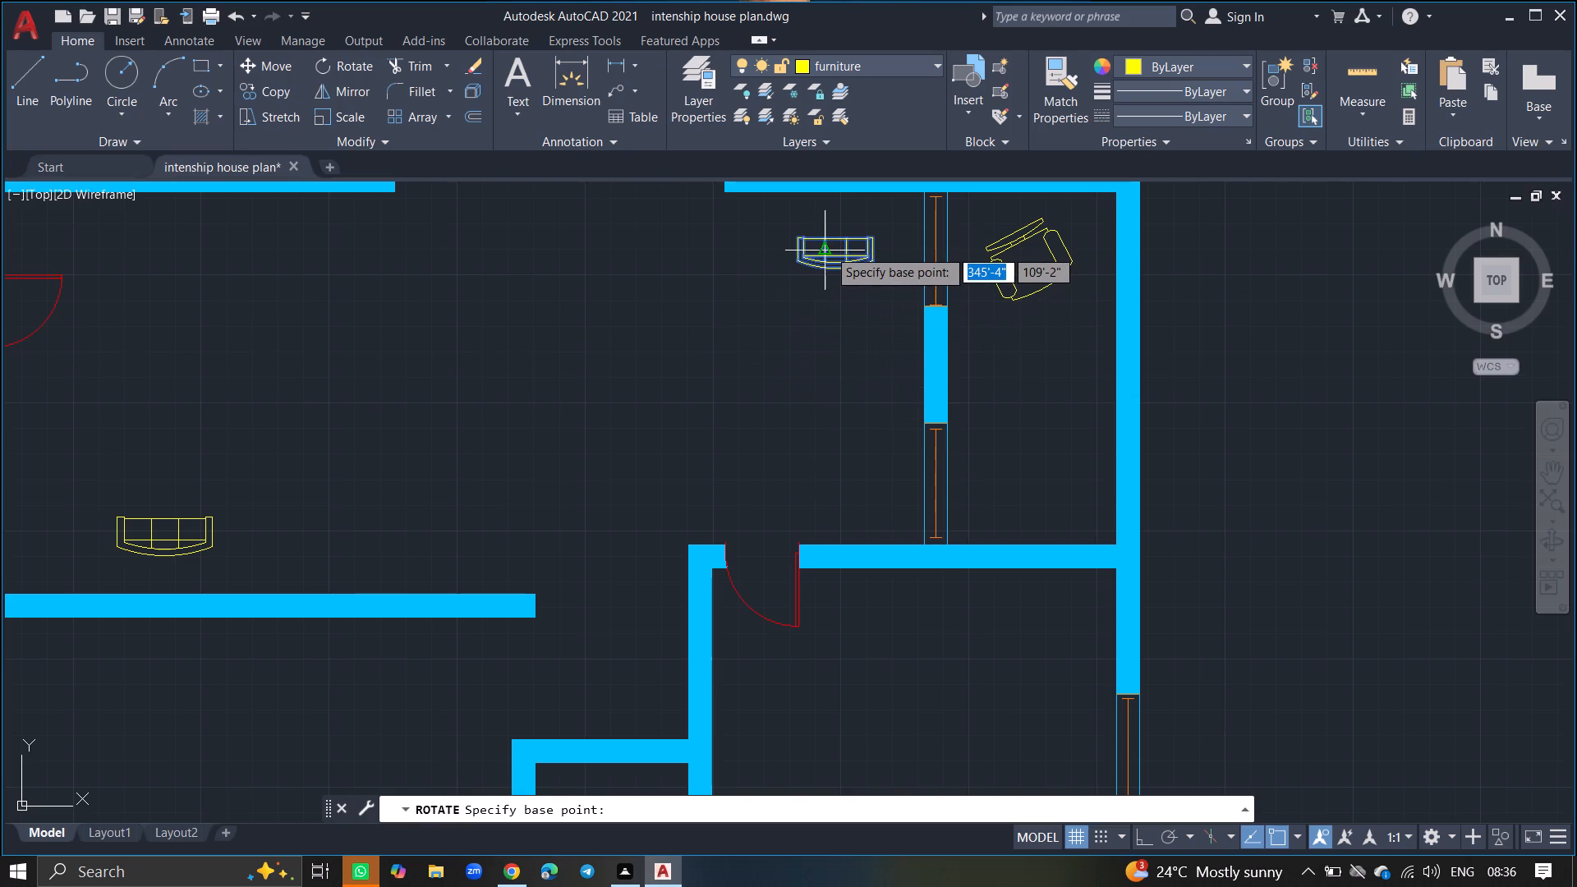
pyautogui.click(829, 249)
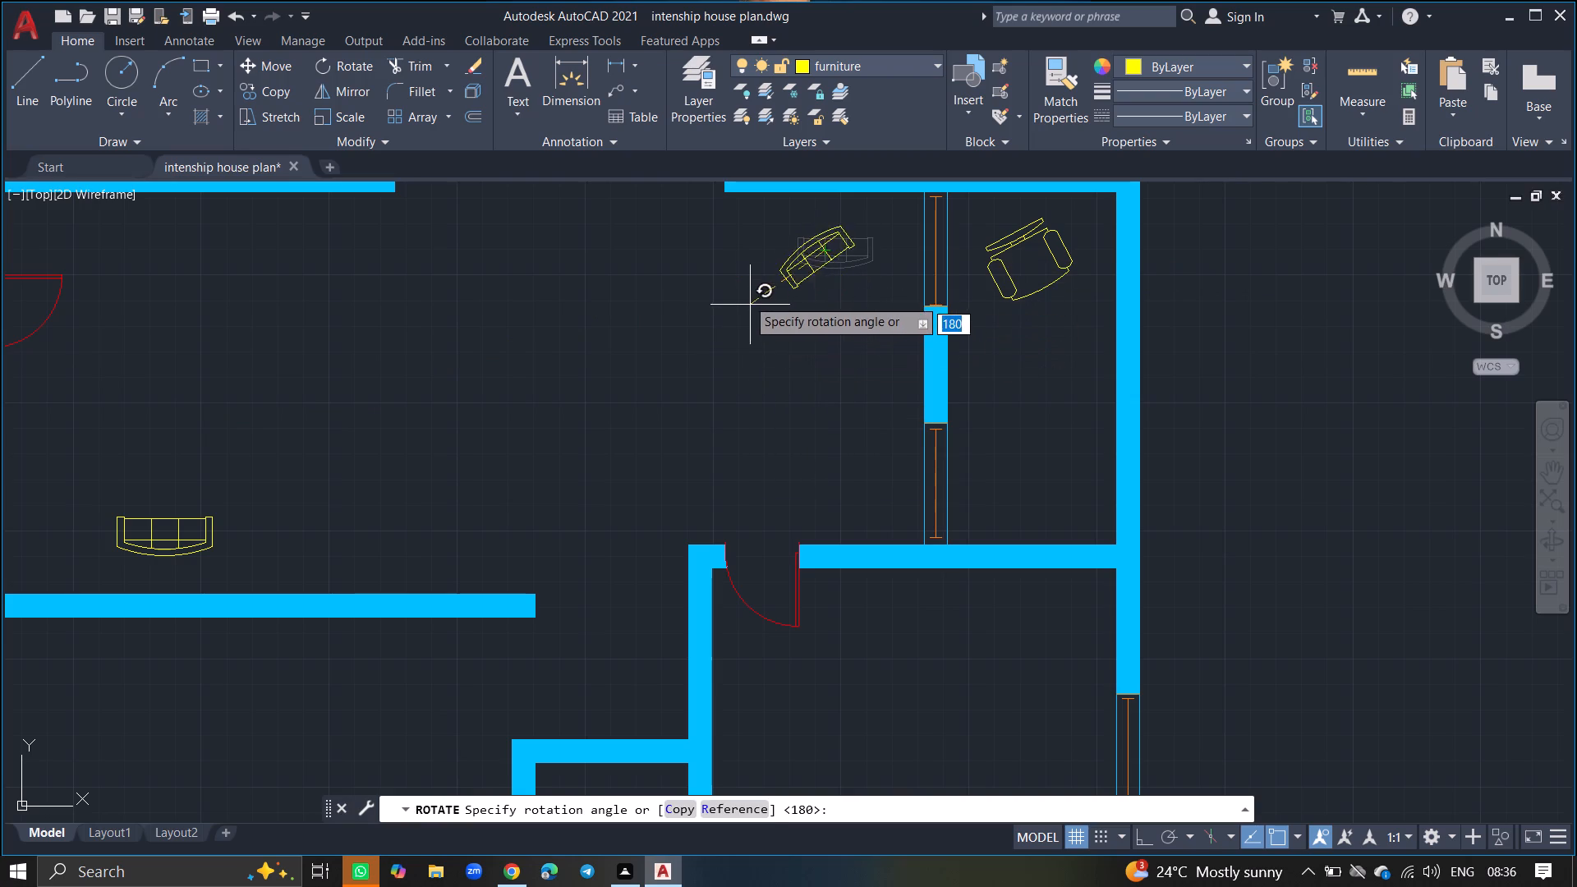
pyautogui.click(732, 254)
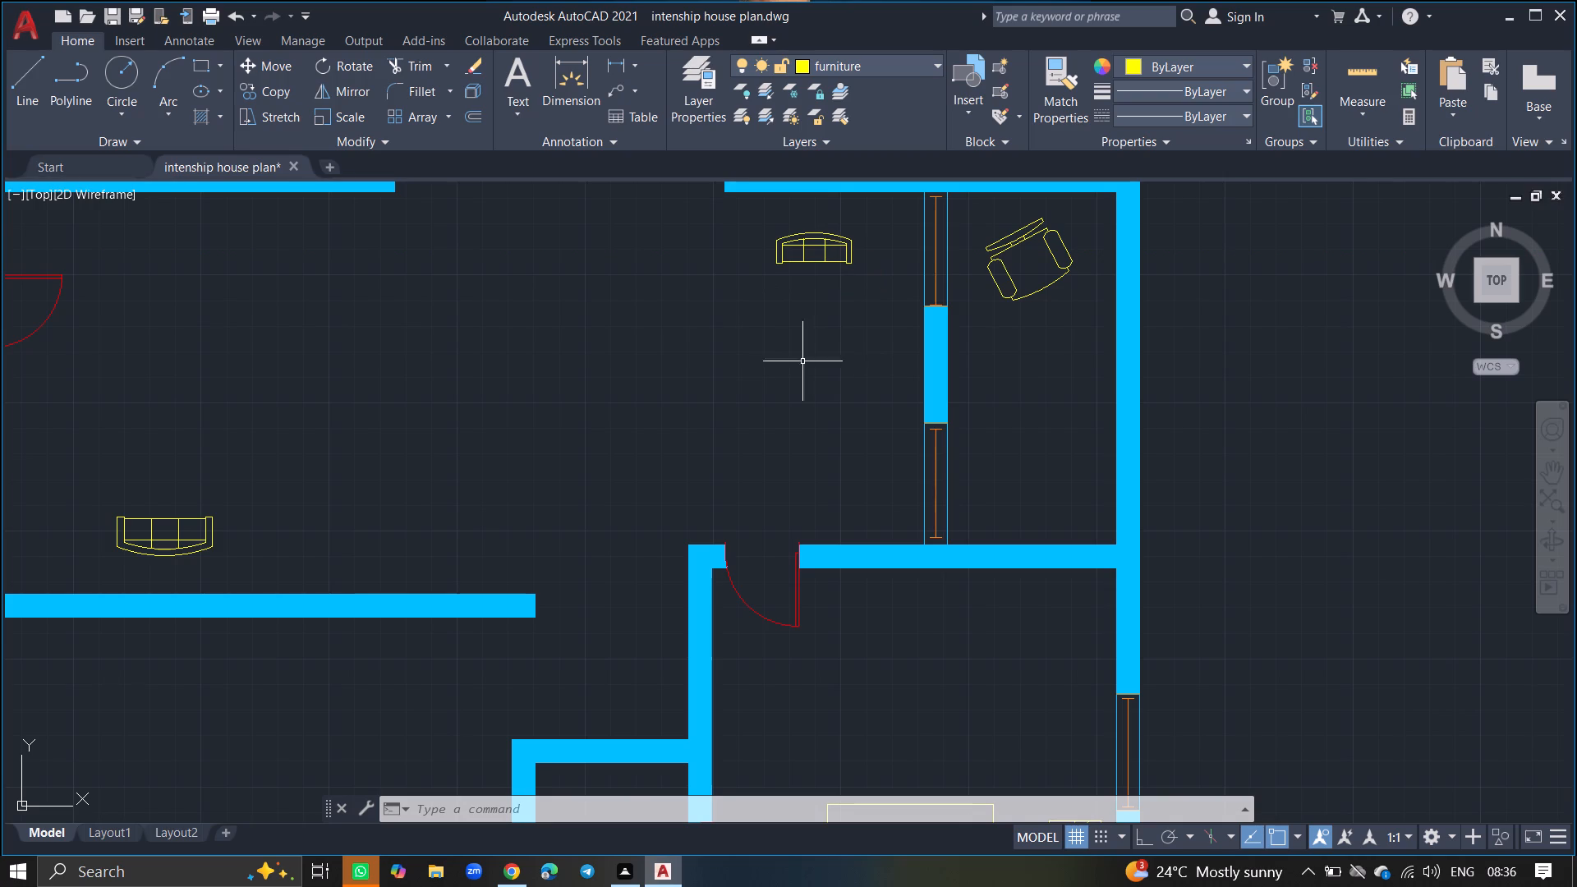
# Draw a small upright rectangle as a table just below the sofa at the east end of the living room.
pyautogui.write('REC')
pyautogui.press('Return')
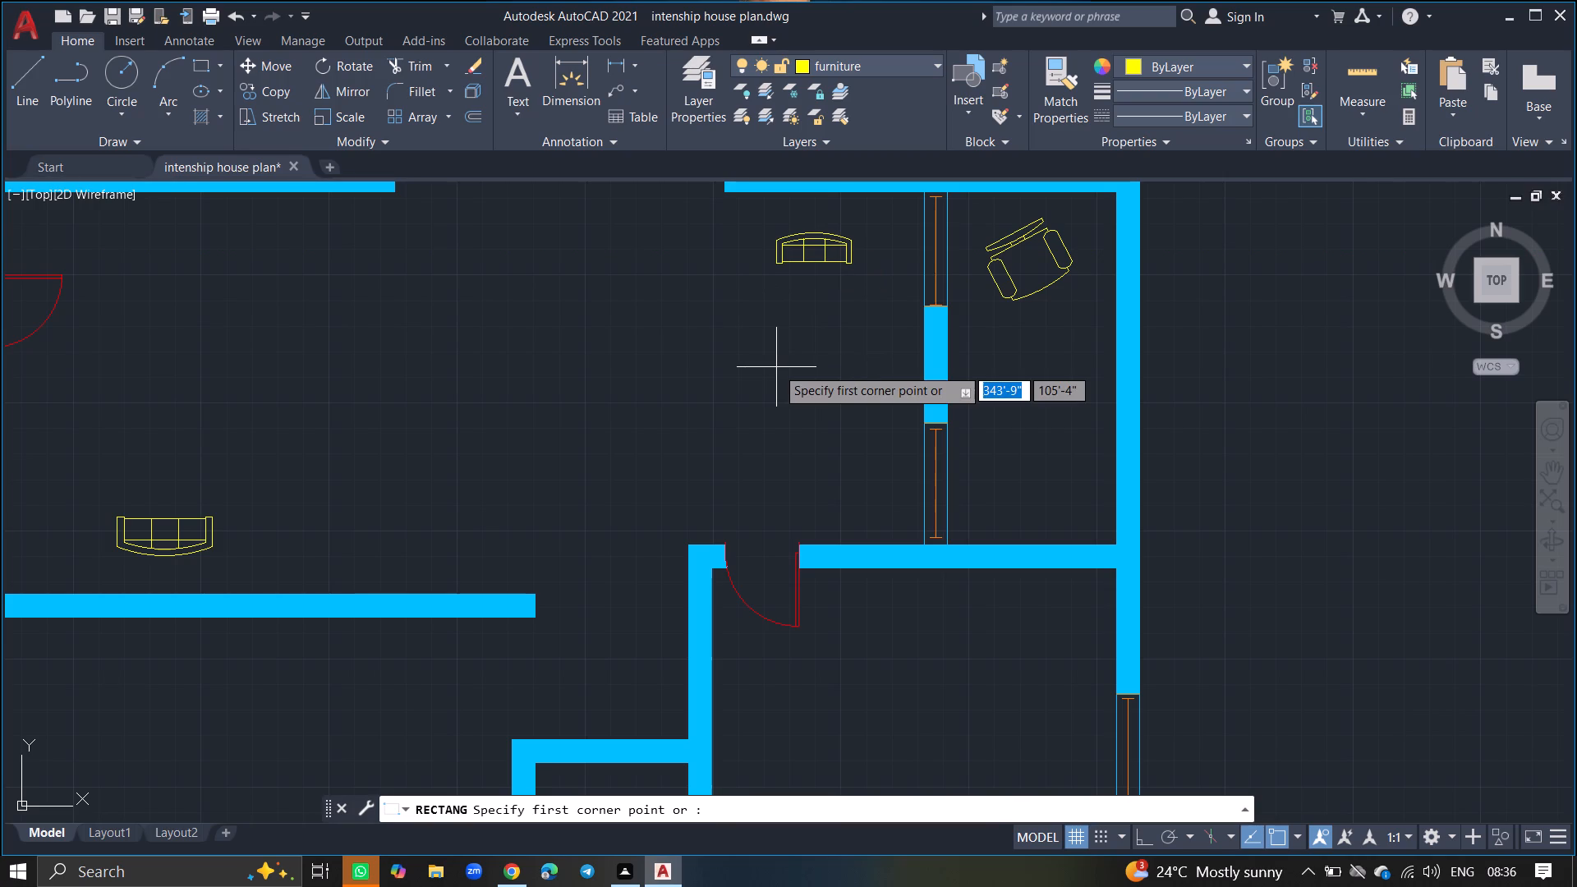
pyautogui.keyDown('ctrl'); pyautogui.scroll(1, 776, 367); pyautogui.keyUp('ctrl')
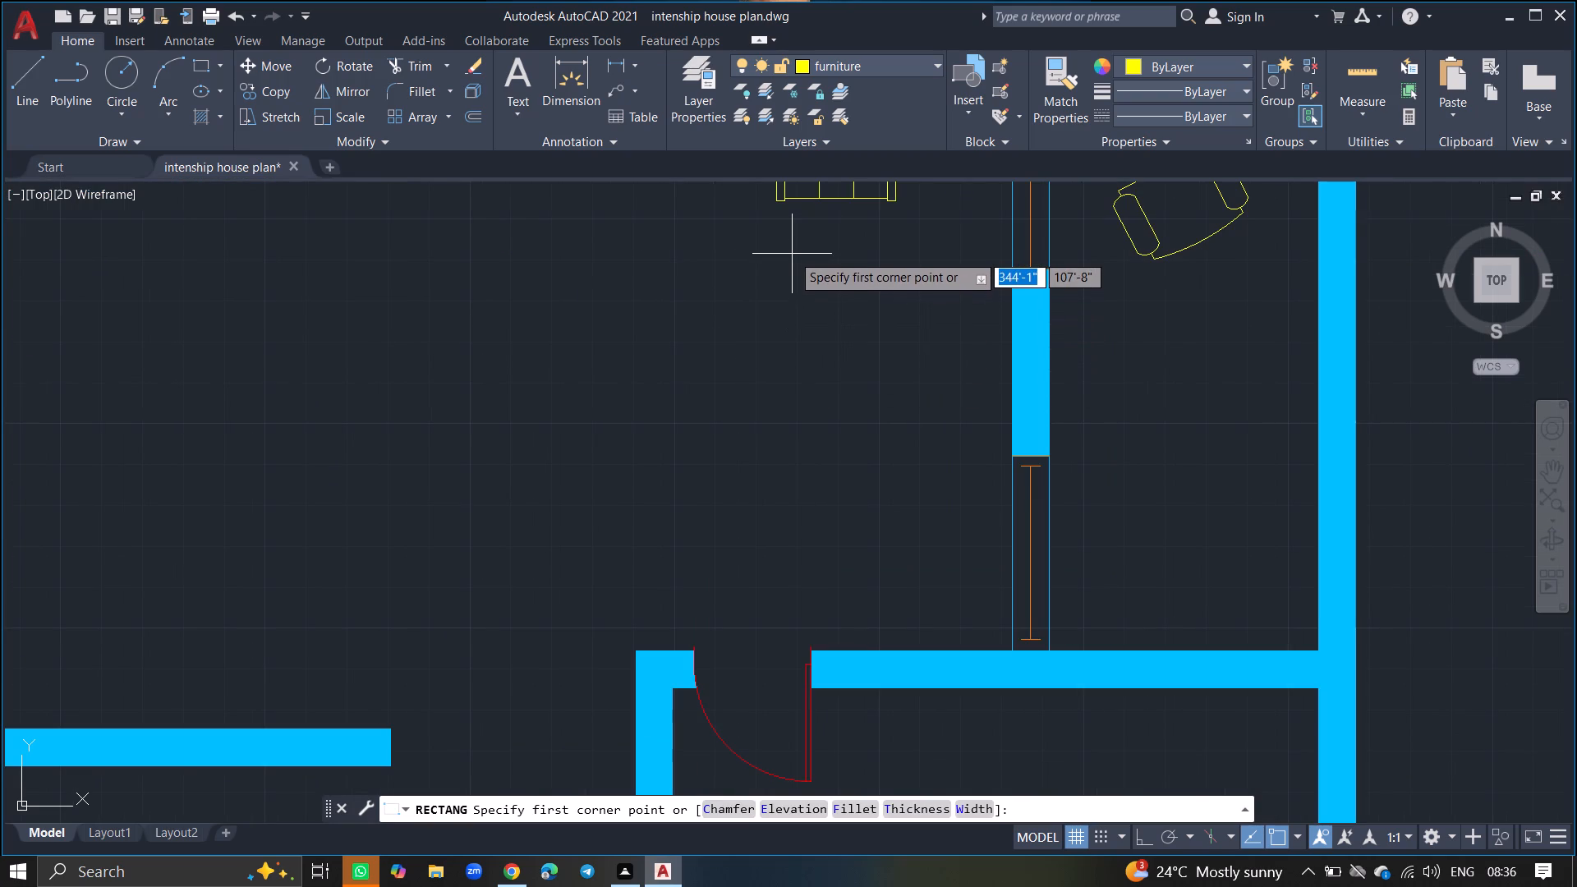
pyautogui.moveTo(801, 239); pyautogui.dragTo(861, 333)
pyautogui.click(861, 333)
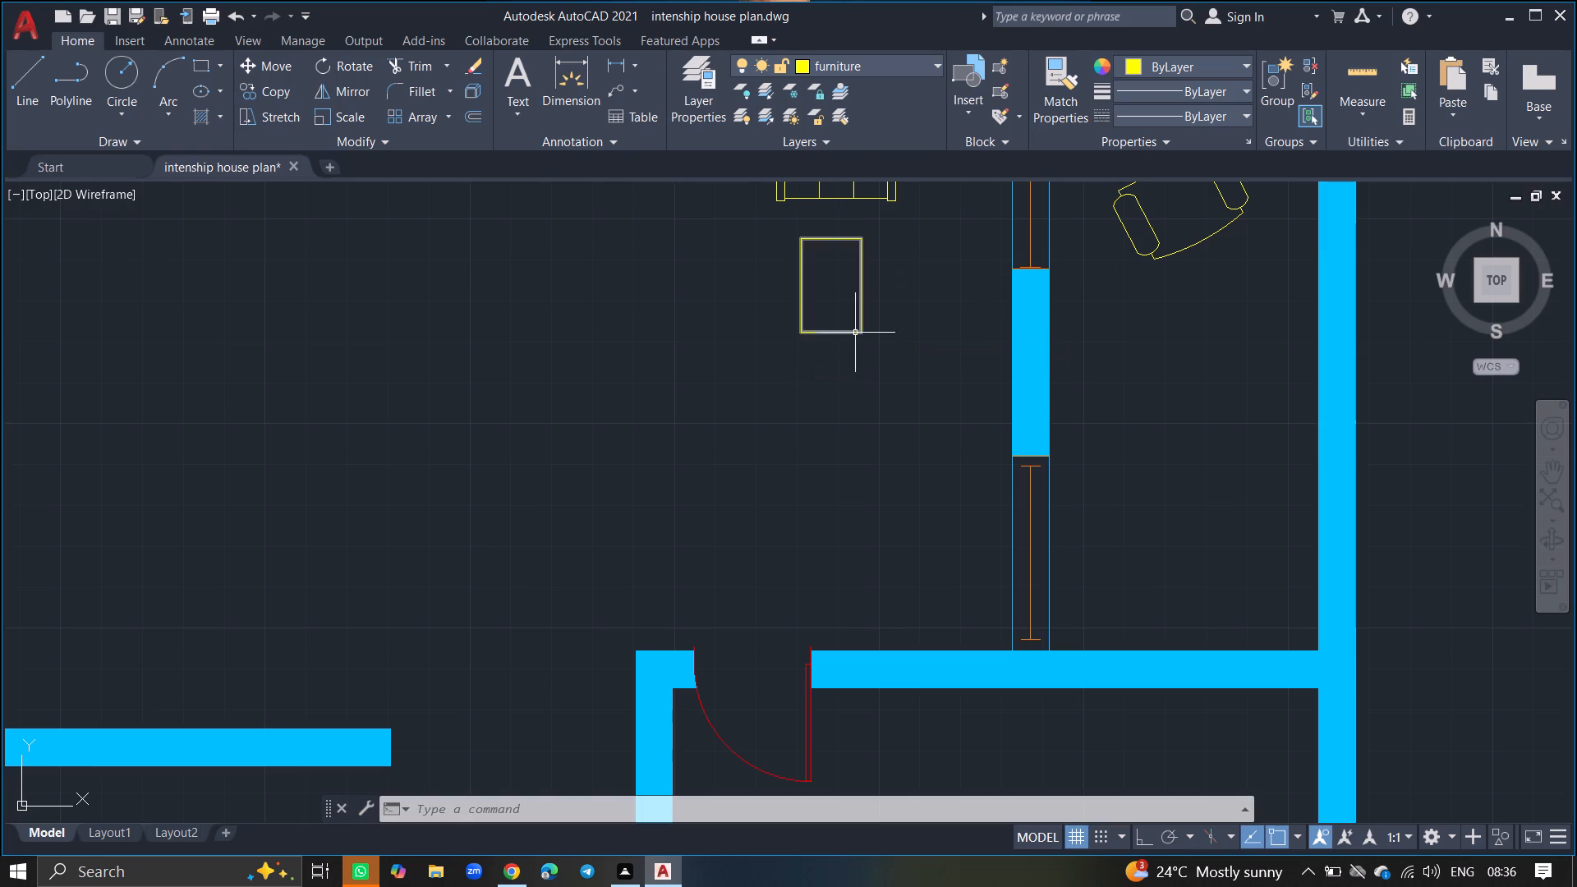
# Insert the Sofa - Roundback Loveseat 5 ft. block from DesignCenter at scale 1, east of the house, and close DesignCenter.
pyautogui.keyDown('ctrl'); pyautogui.scroll(-2, 747, 332); pyautogui.keyUp('ctrl')
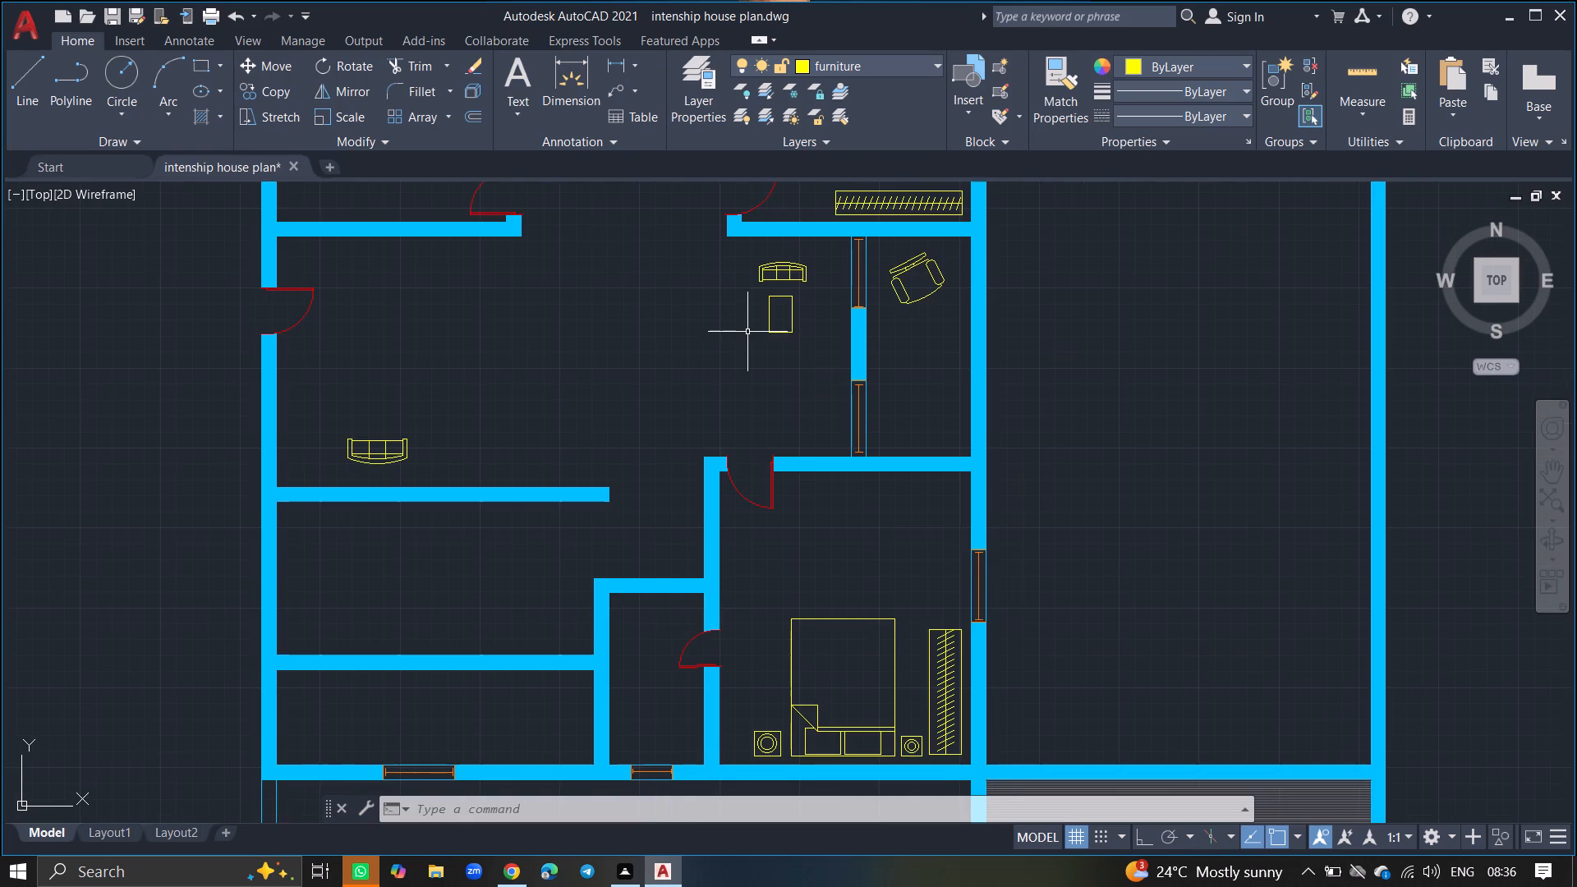
pyautogui.hotkey('ctrl', '2')
pyautogui.click(537, 304)
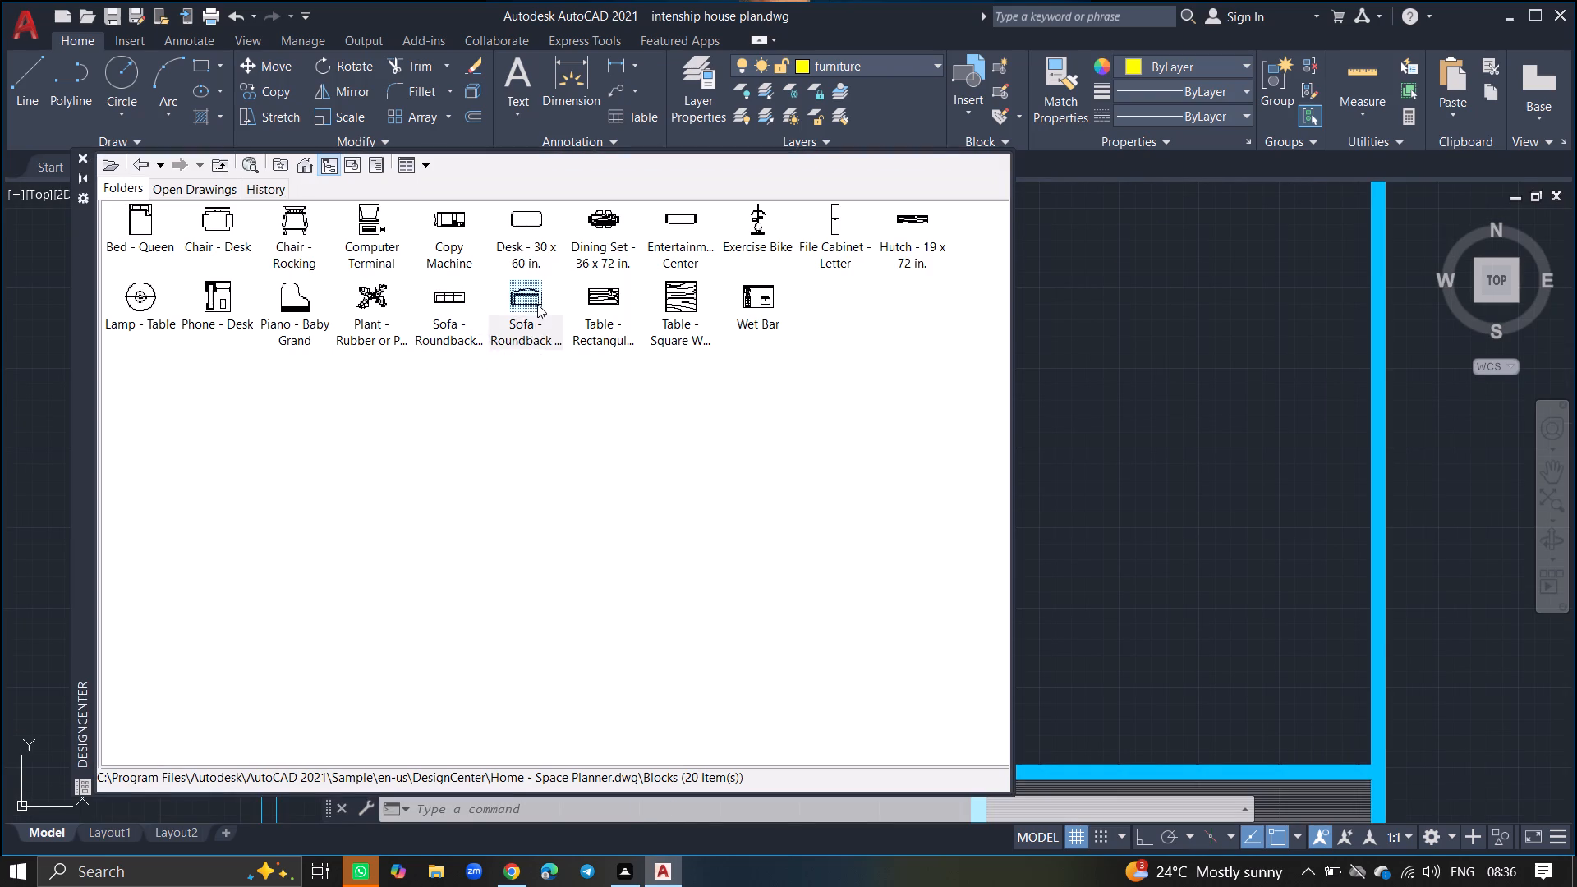
pyautogui.moveTo(537, 304); pyautogui.dragTo(1046, 389)
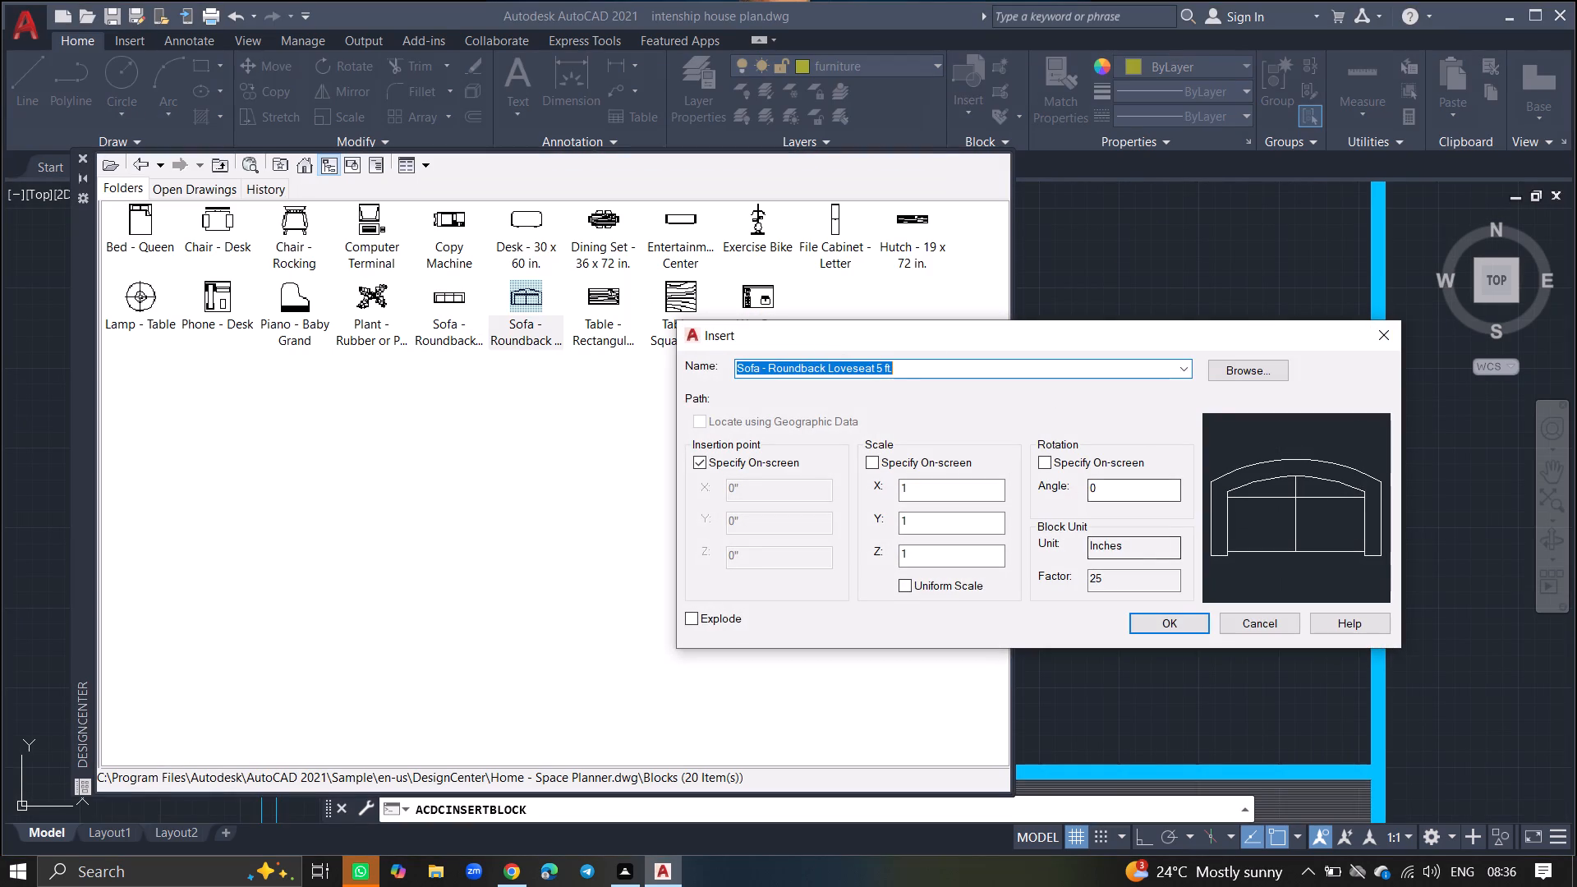
pyautogui.click(1156, 619)
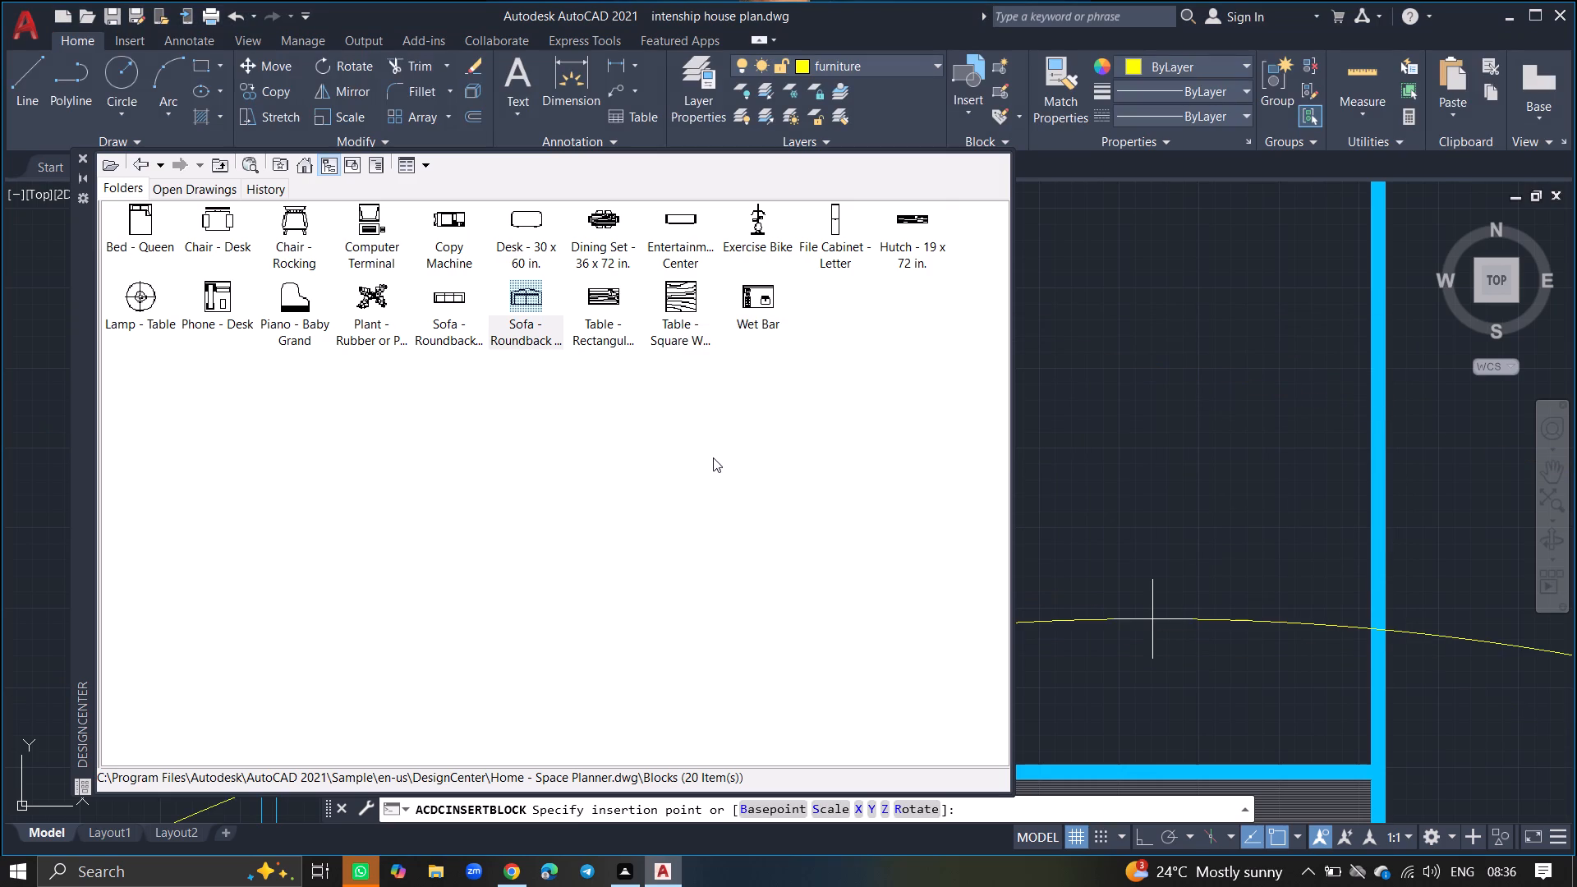
pyautogui.click(1158, 386)
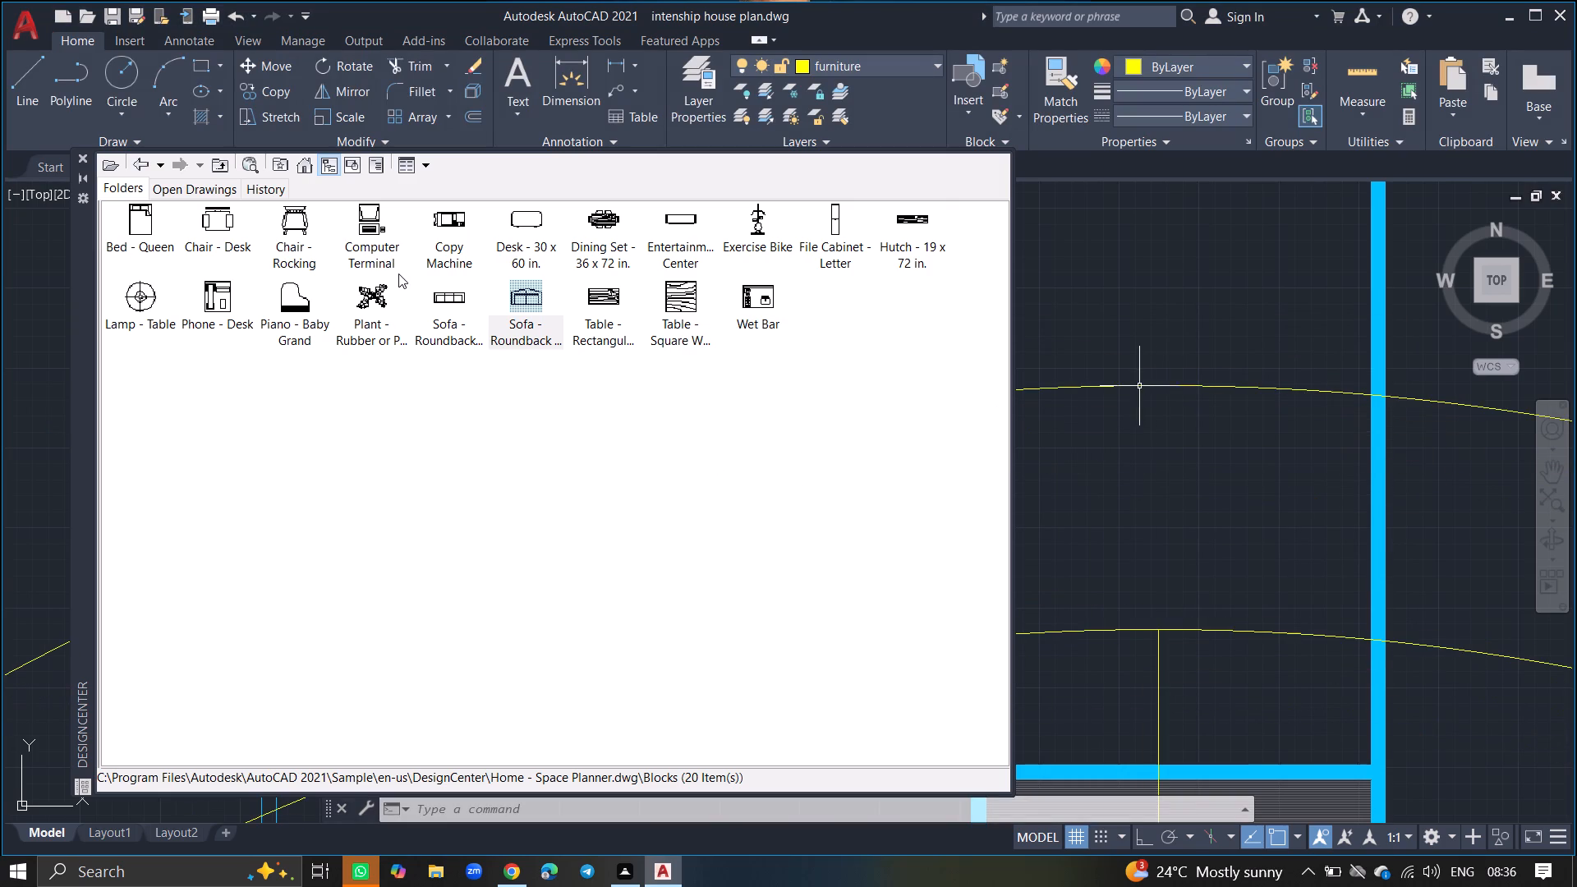
pyautogui.click(85, 154)
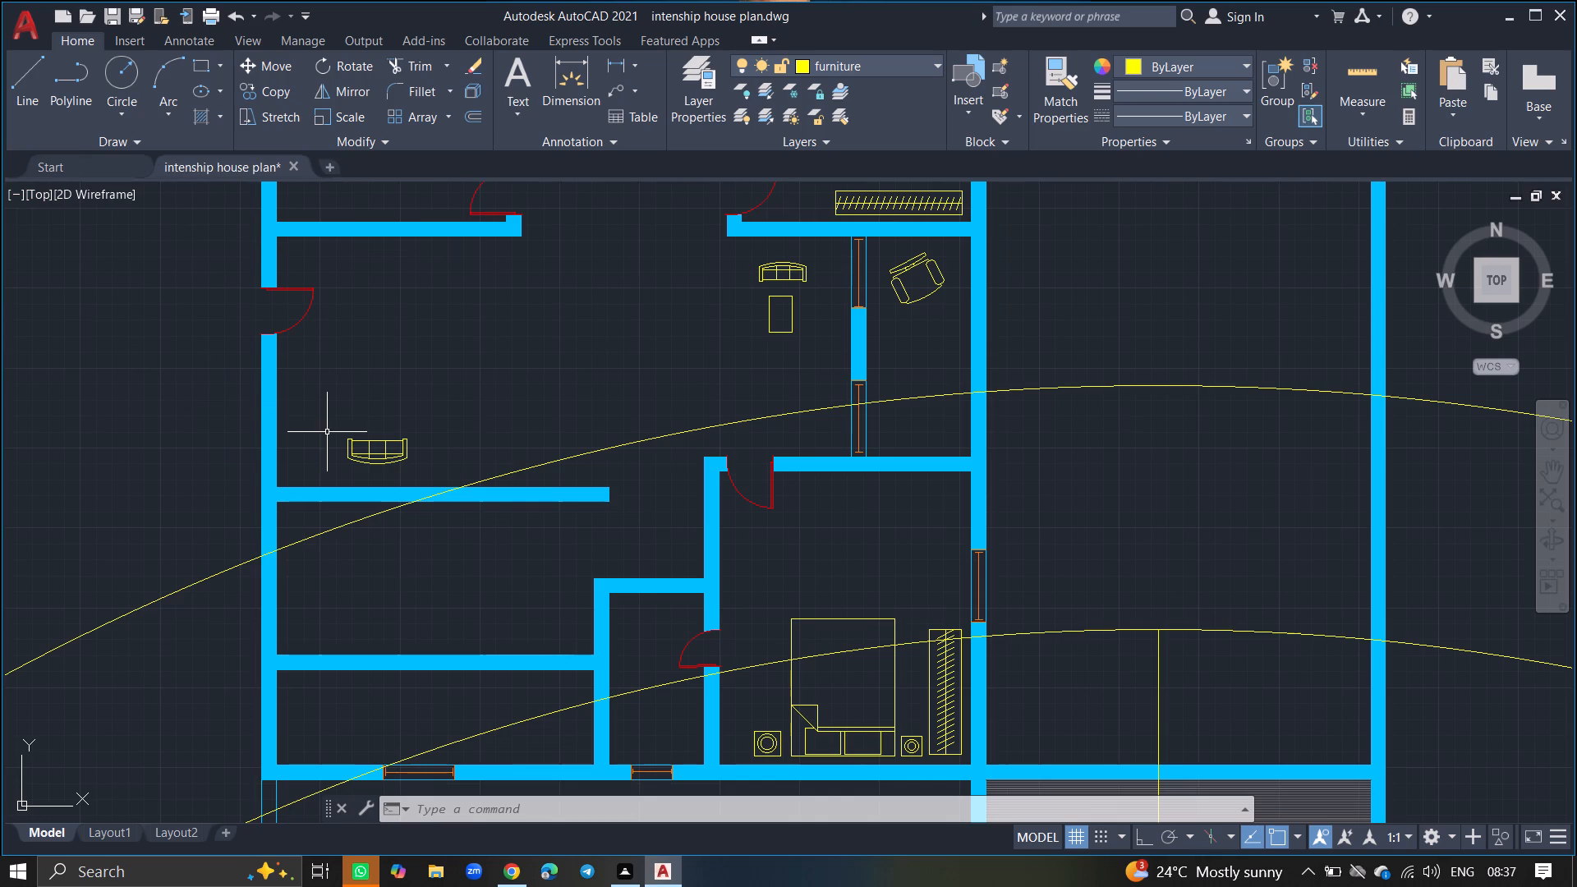
# Scale the oversized loveseat down to furniture size just below the living room's partition wall, using a base point on its curved back.
pyautogui.click(336, 527)
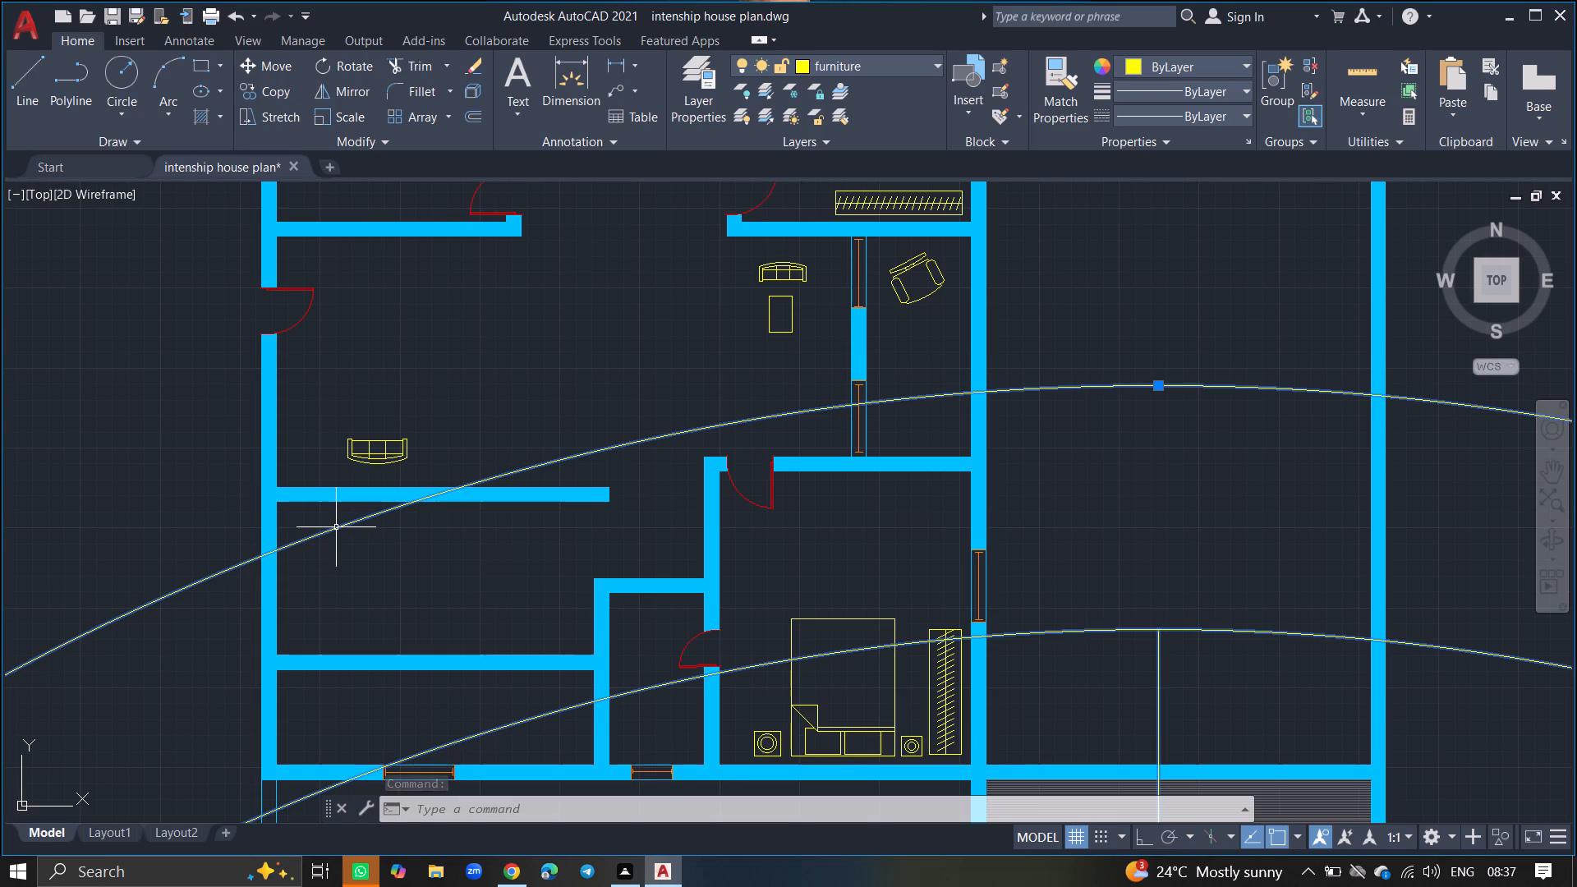
pyautogui.write('SC')
pyautogui.press('Return')
pyautogui.click(336, 527)
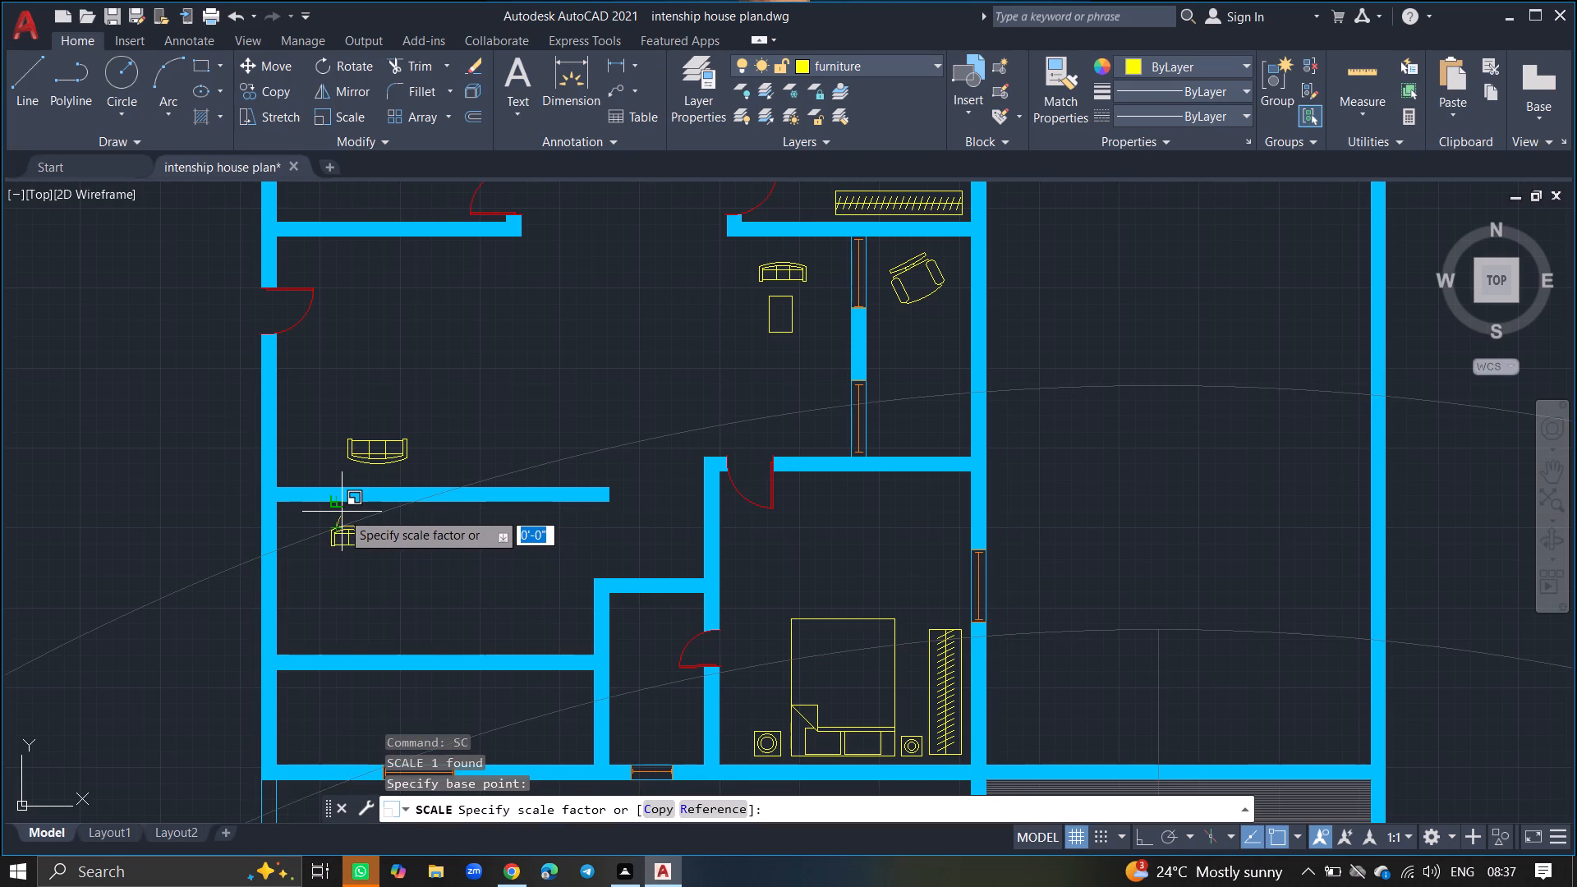
pyautogui.click(342, 512)
# Rotate the loveseat roughly 90° counterclockwise about a point on its back, so its curved back faces the west wall.
pyautogui.click(340, 524)
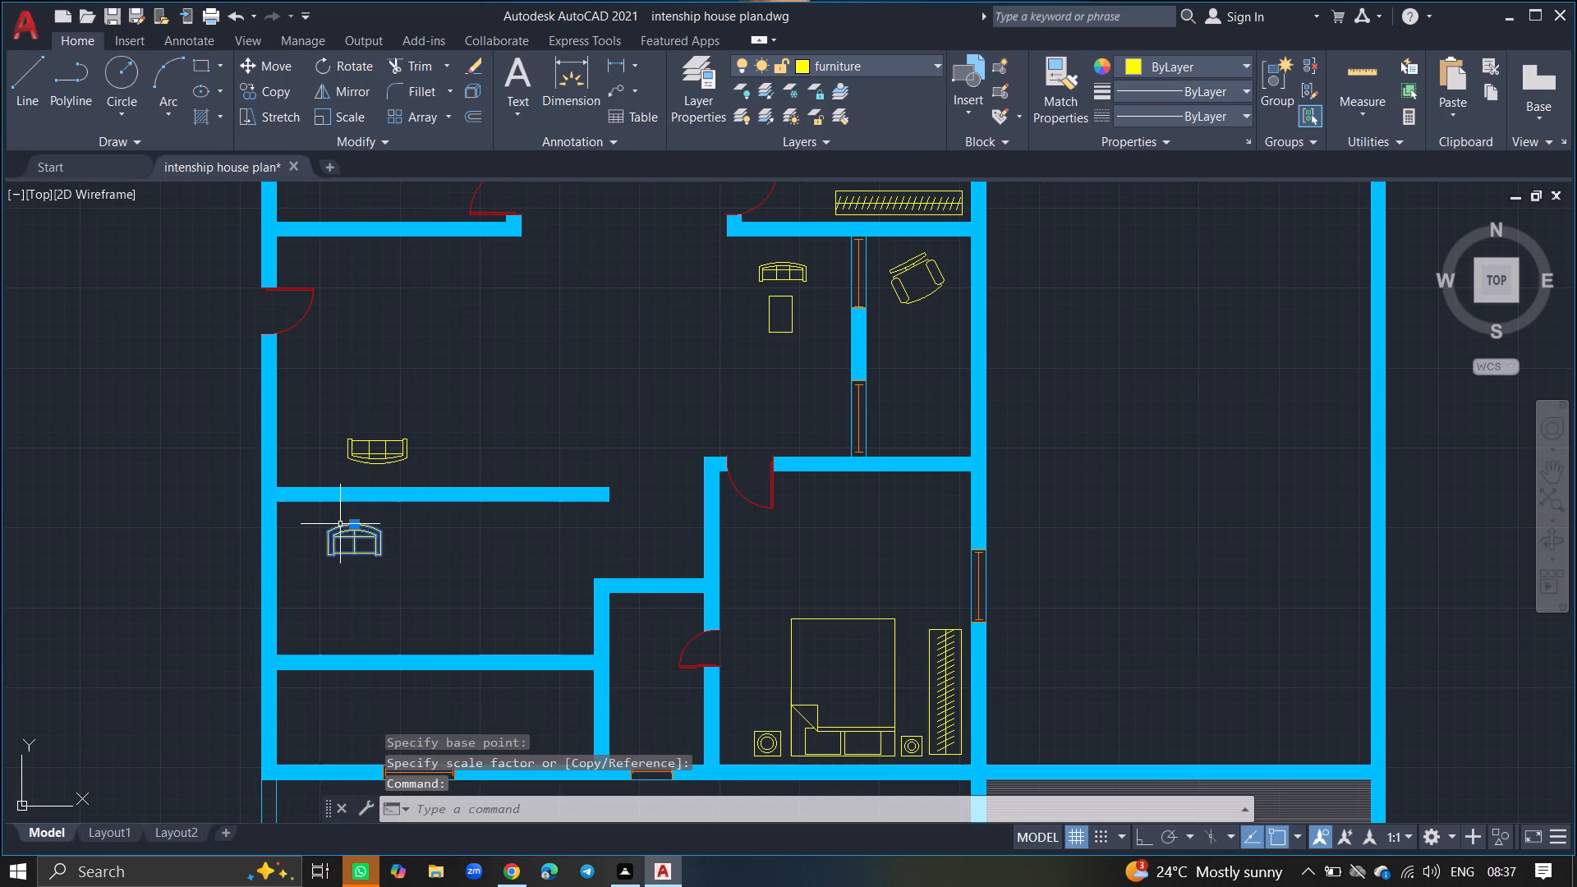
pyautogui.write('RO')
pyautogui.press('Return')
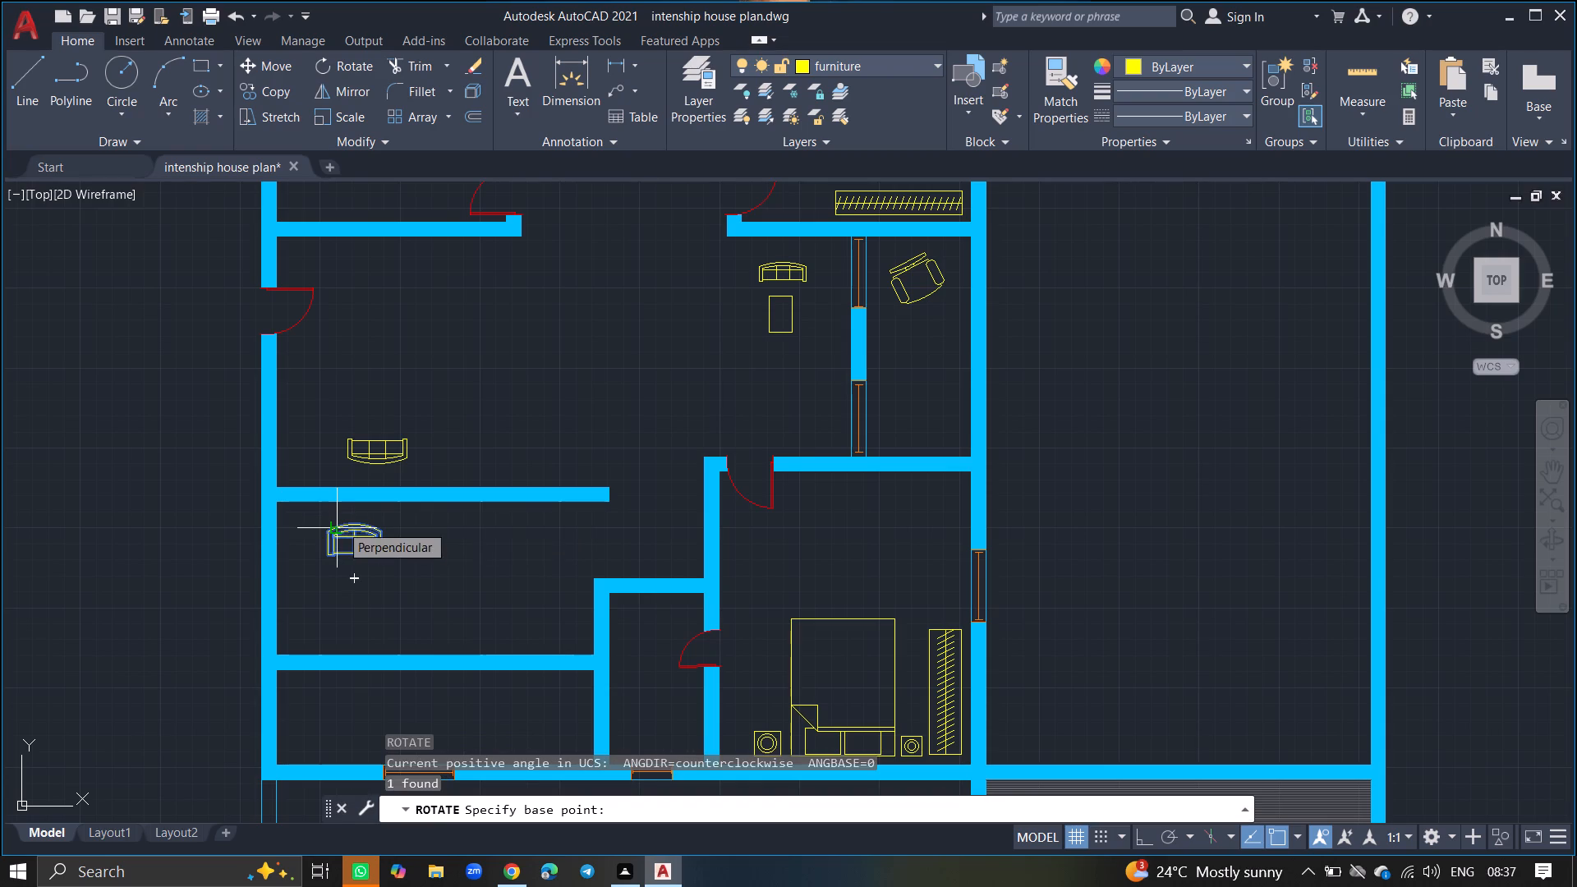
pyautogui.click(340, 524)
pyautogui.click(333, 439)
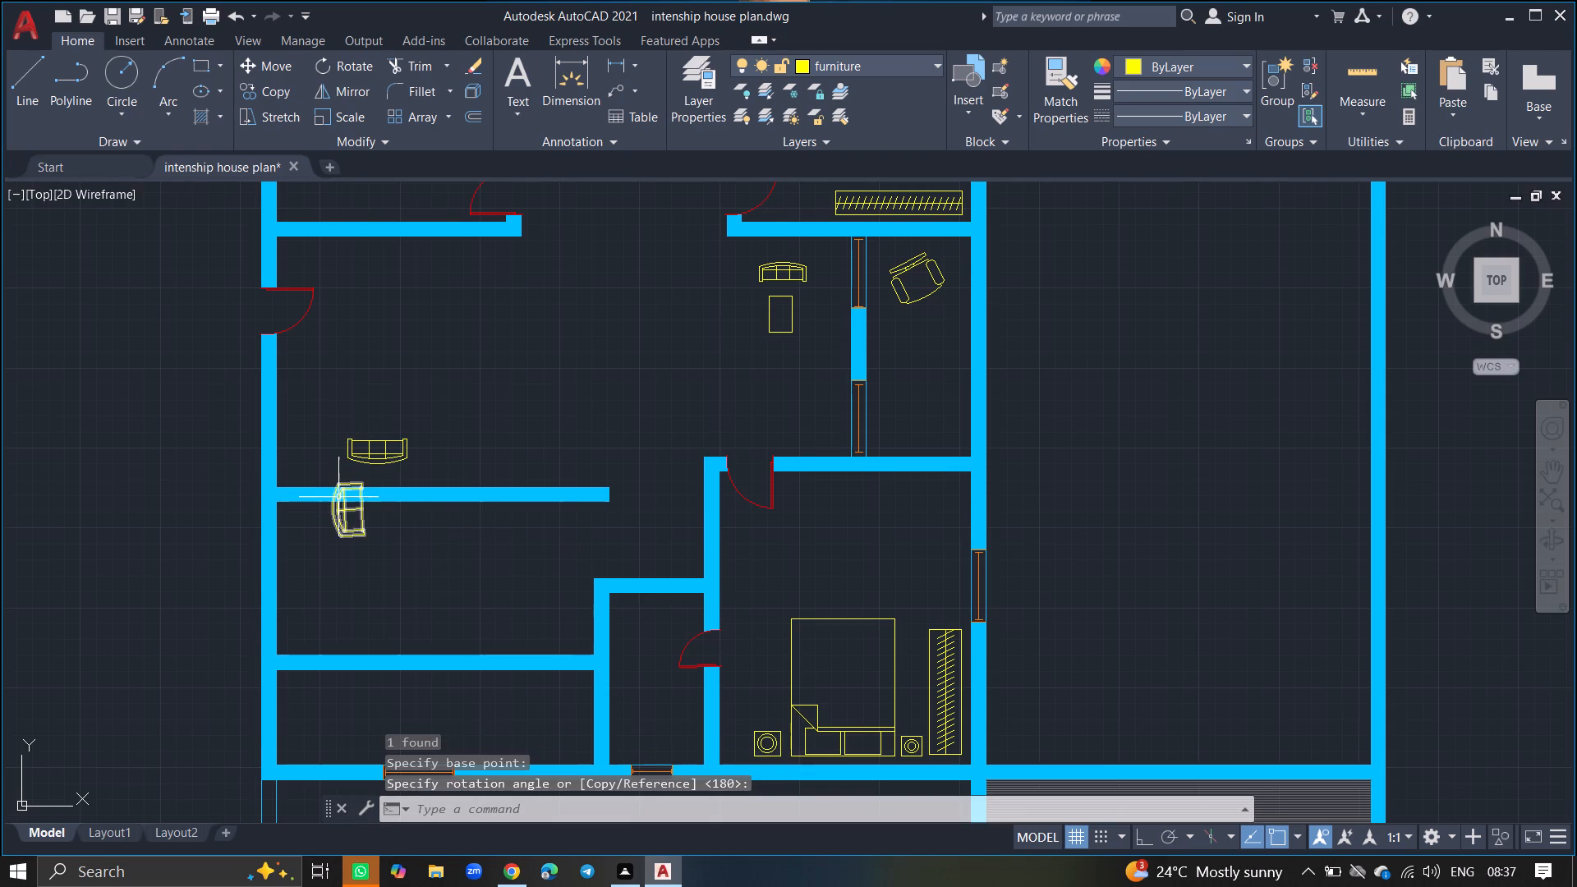
# Move the rotated loveseat from its back to the west side of the rectangular table, with its seat facing the table.
pyautogui.moveTo(338, 497); pyautogui.dragTo(310, 585)
pyautogui.write('MOVE')
pyautogui.press('Return')
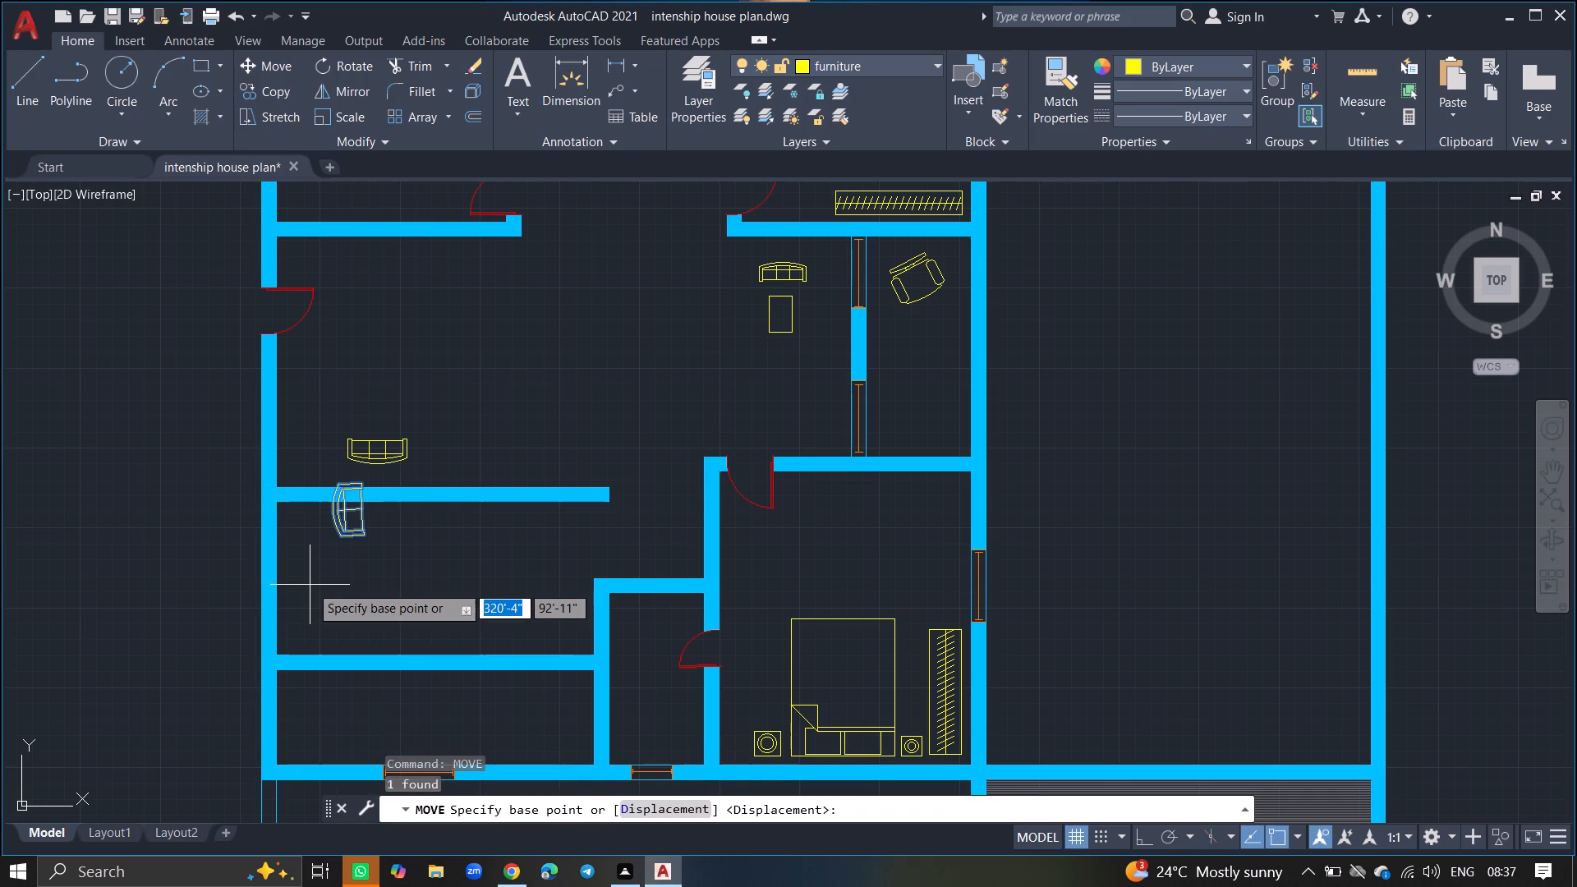
pyautogui.click(335, 517)
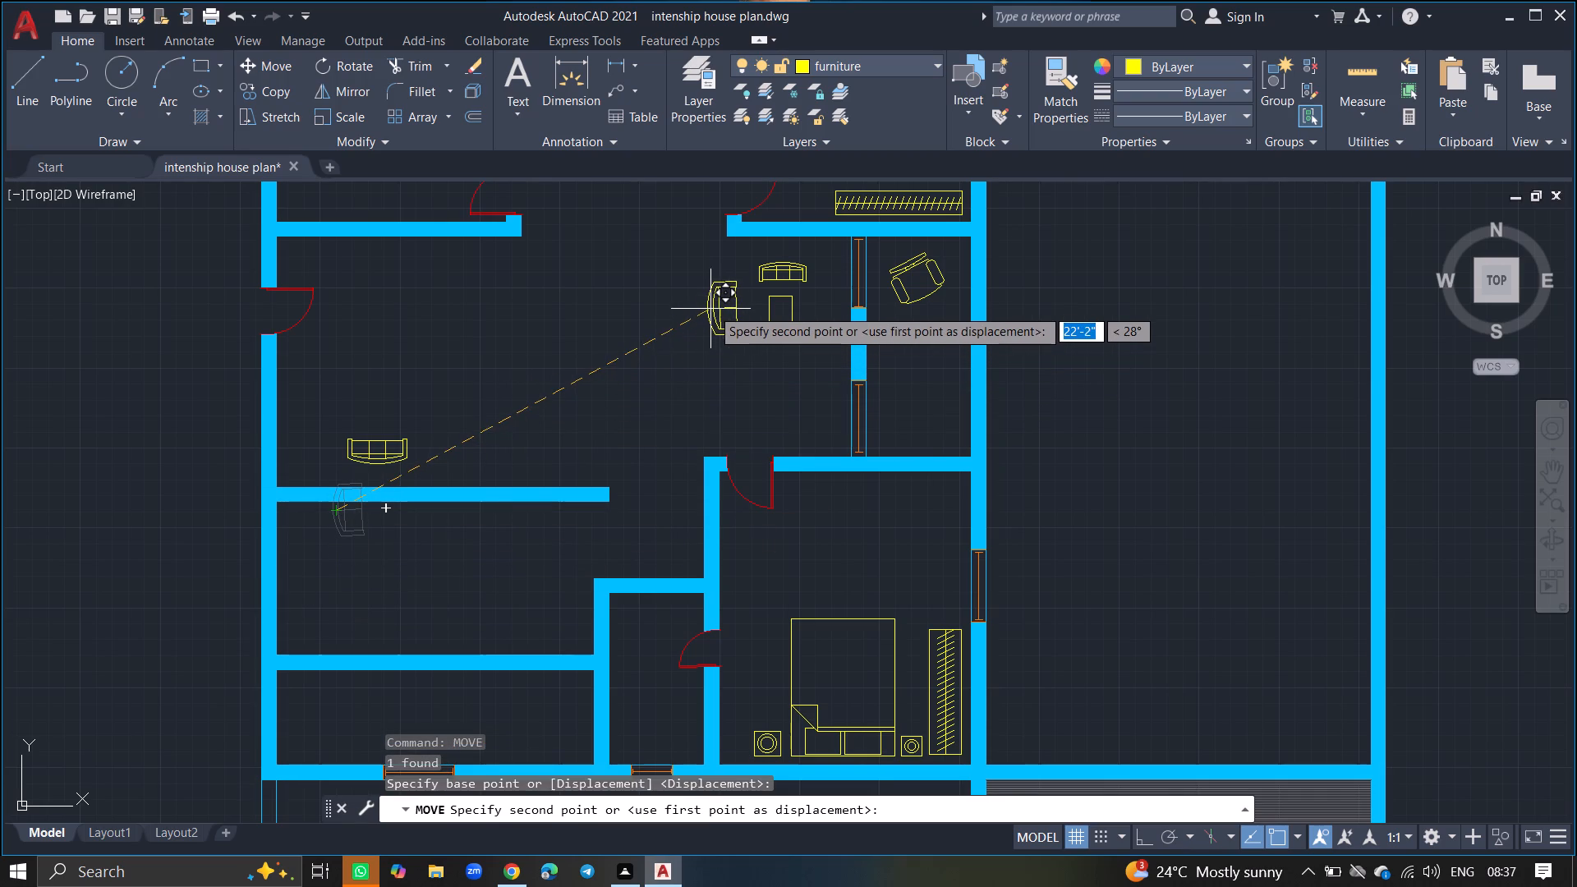
pyautogui.keyDown('ctrl'); pyautogui.scroll(5, 711, 307); pyautogui.keyUp('ctrl')
pyautogui.keyDown('ctrl'); pyautogui.scroll(-2, 711, 307); pyautogui.keyUp('ctrl')
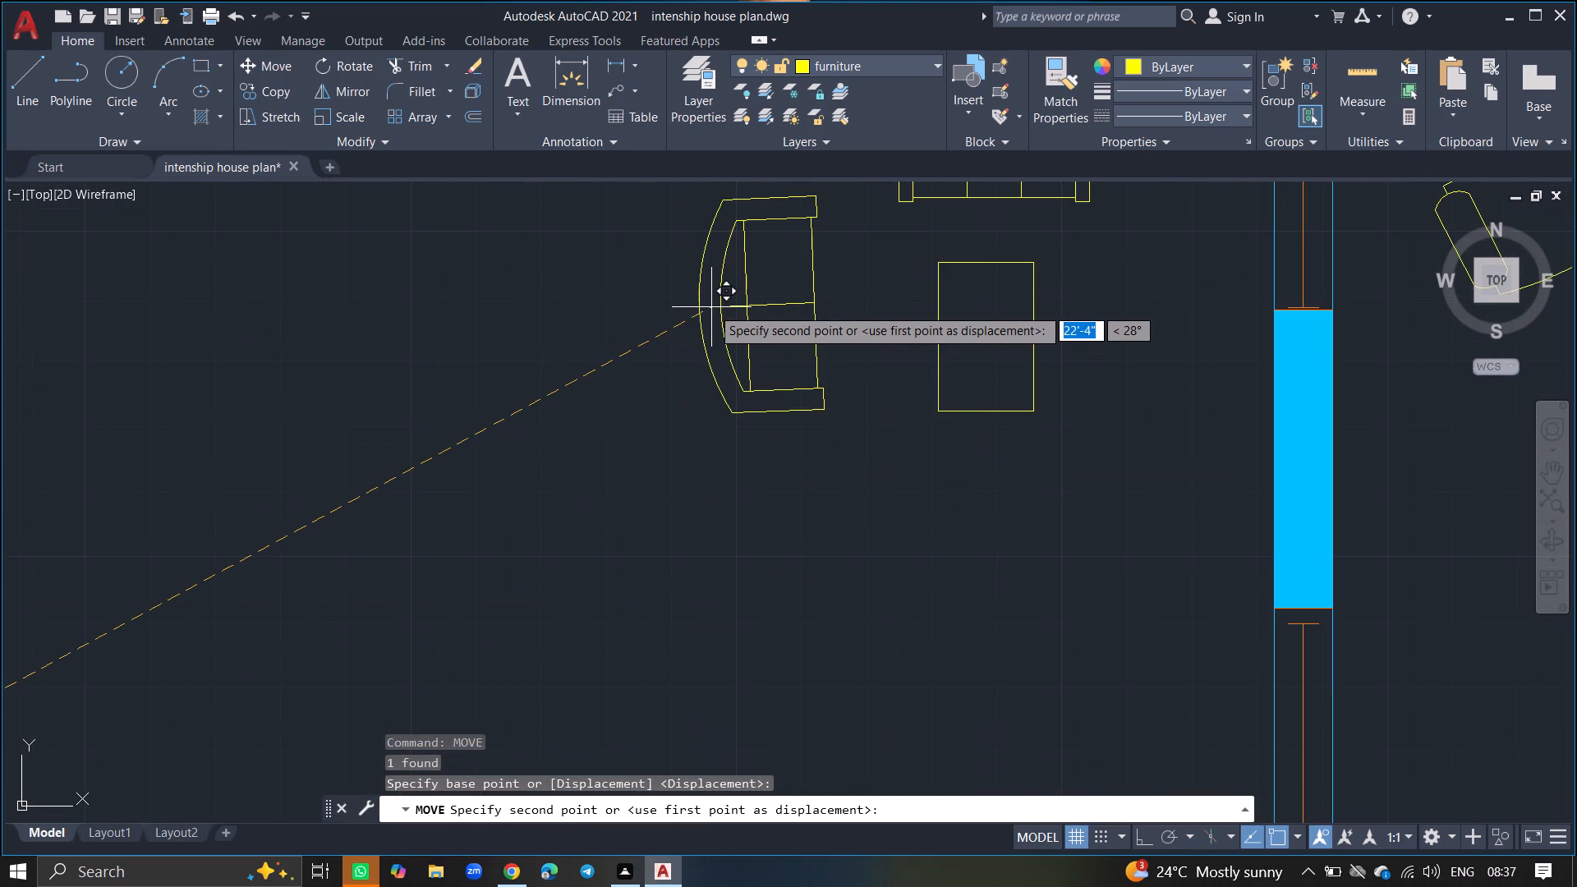
pyautogui.click(733, 352)
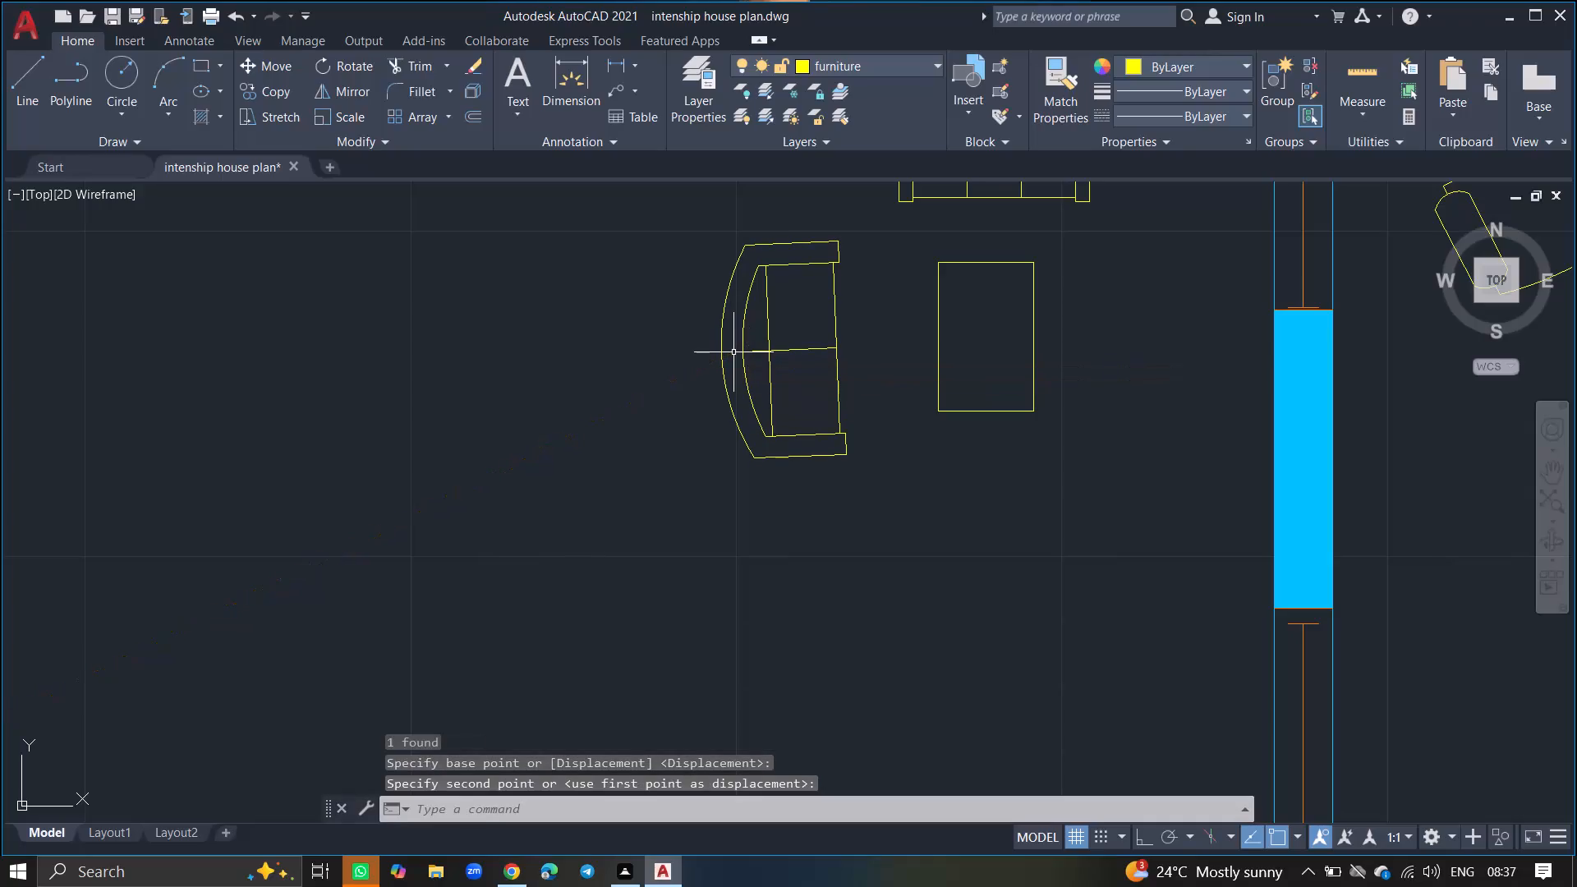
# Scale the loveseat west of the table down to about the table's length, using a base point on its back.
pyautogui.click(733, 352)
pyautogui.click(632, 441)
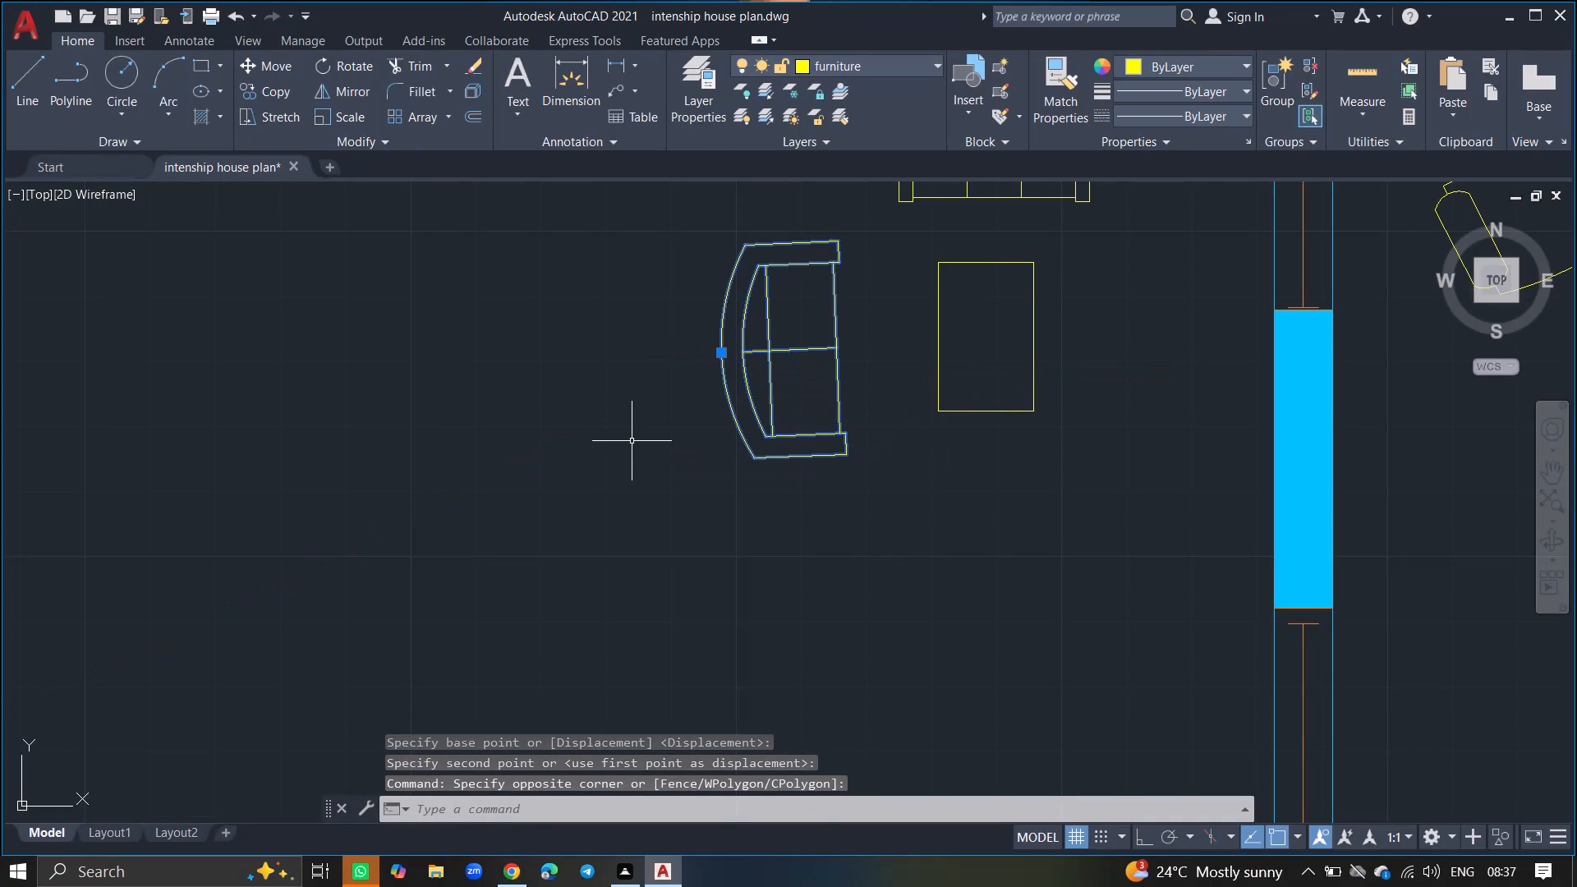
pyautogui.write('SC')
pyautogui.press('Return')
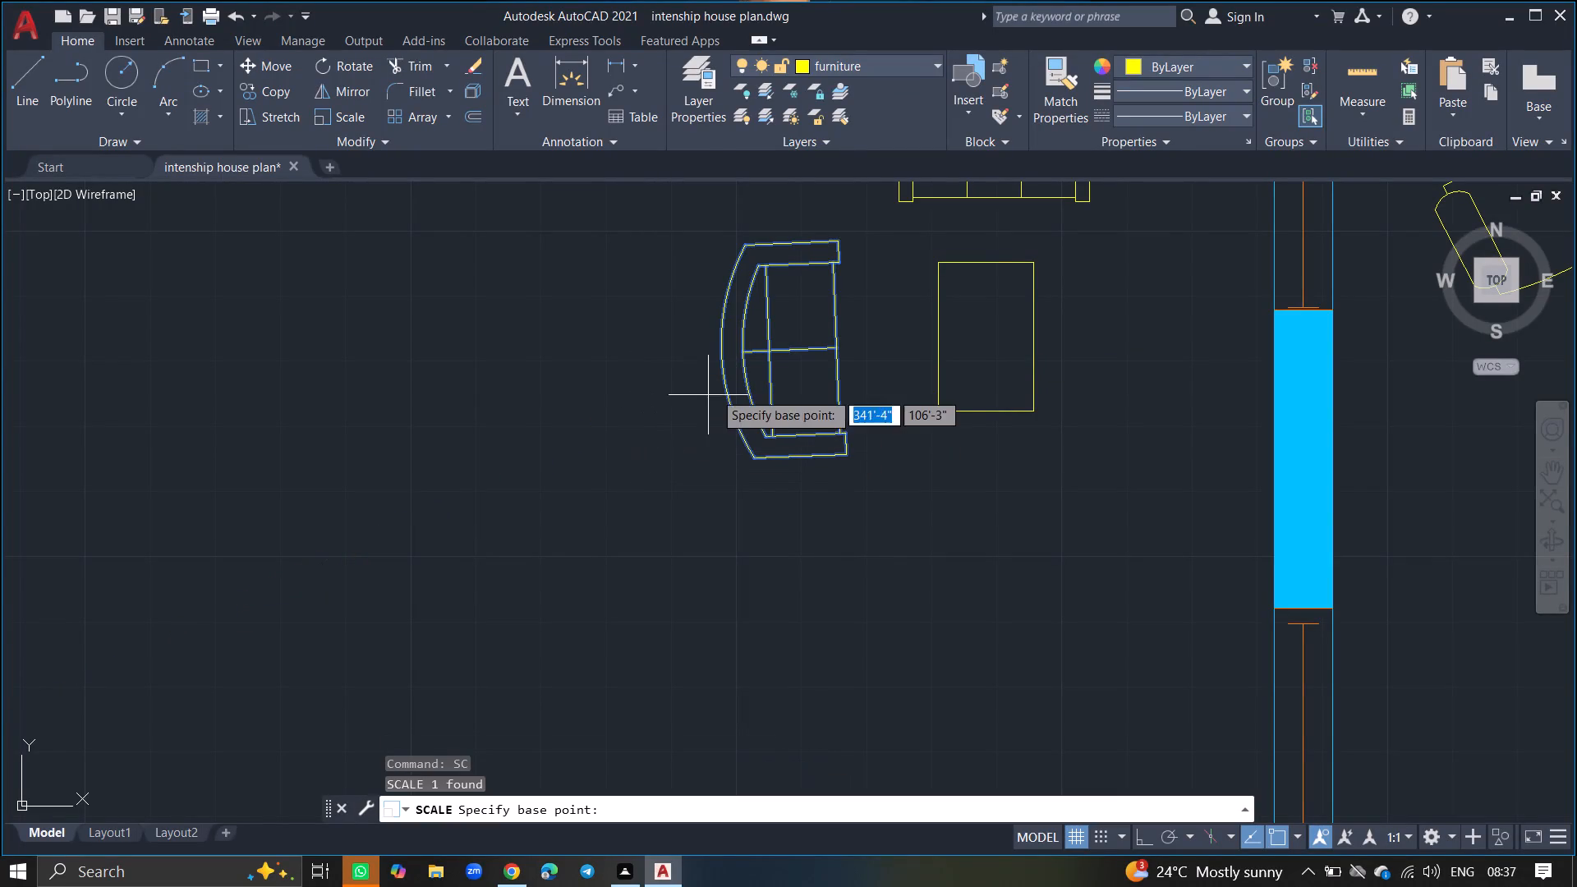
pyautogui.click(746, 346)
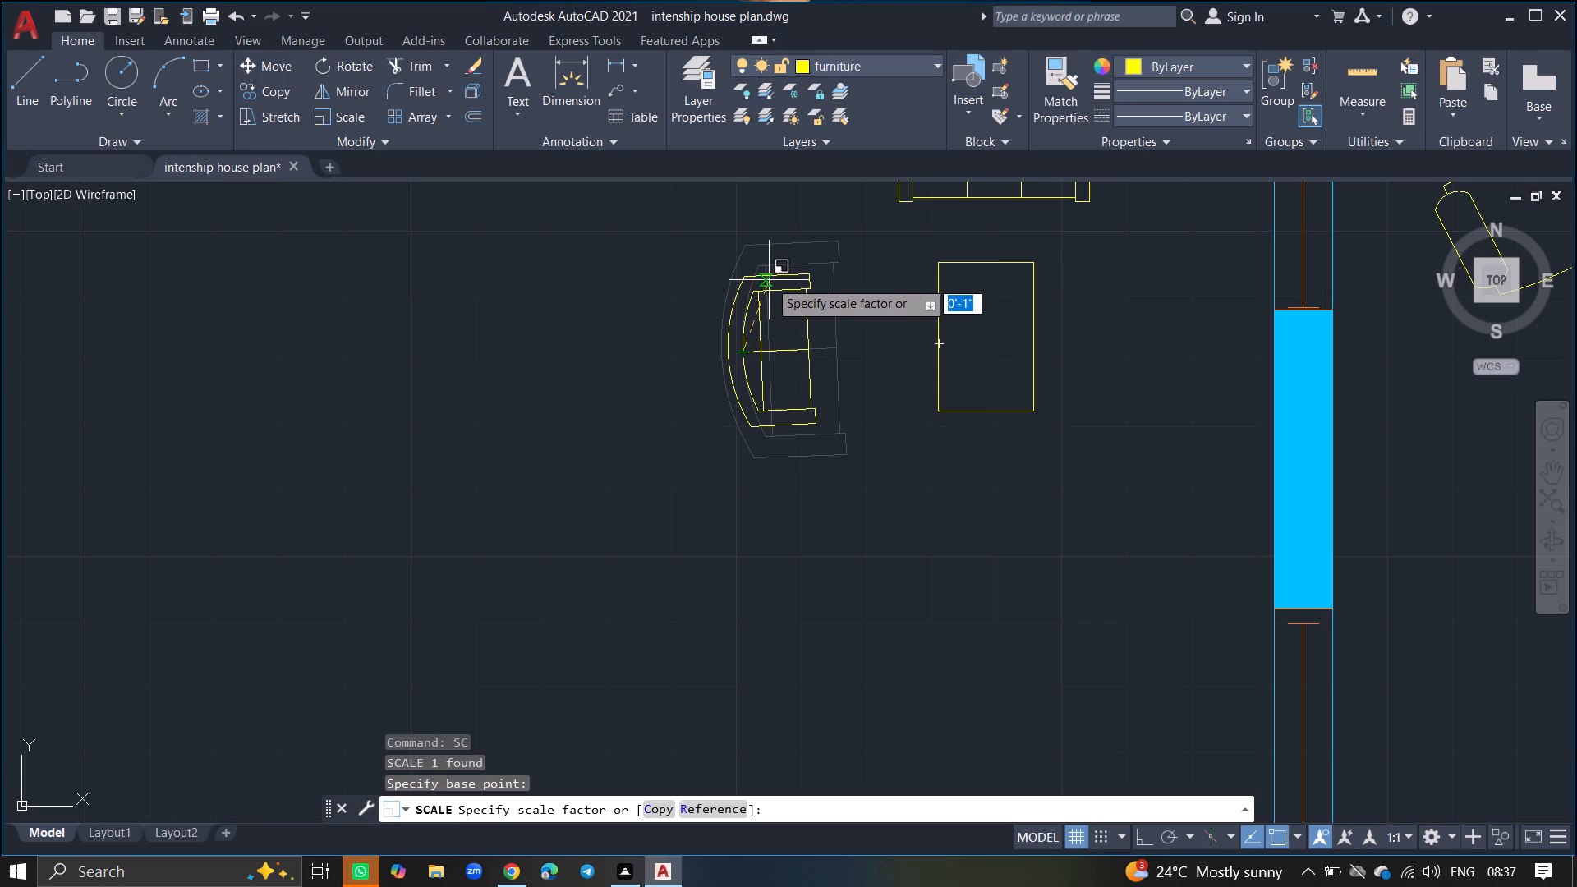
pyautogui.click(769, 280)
# Offset the rectangular table's outline outward by 1" to give it a double border.
pyautogui.keyDown('ctrl'); pyautogui.scroll(-3, 658, 374); pyautogui.keyUp('ctrl')
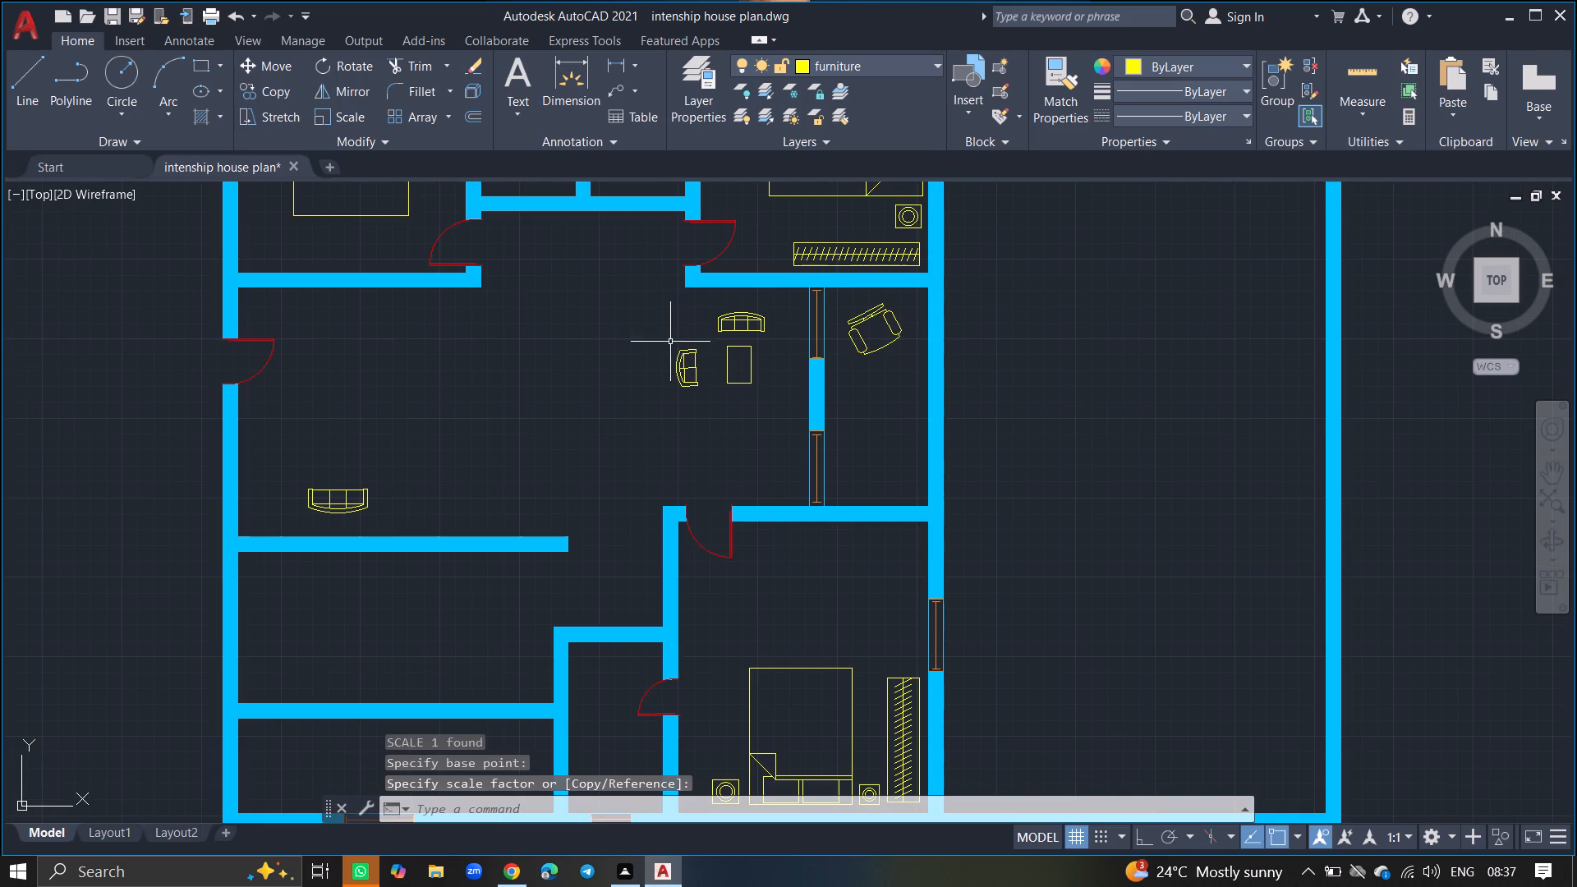
pyautogui.keyDown('ctrl'); pyautogui.scroll(3, 733, 339); pyautogui.keyUp('ctrl')
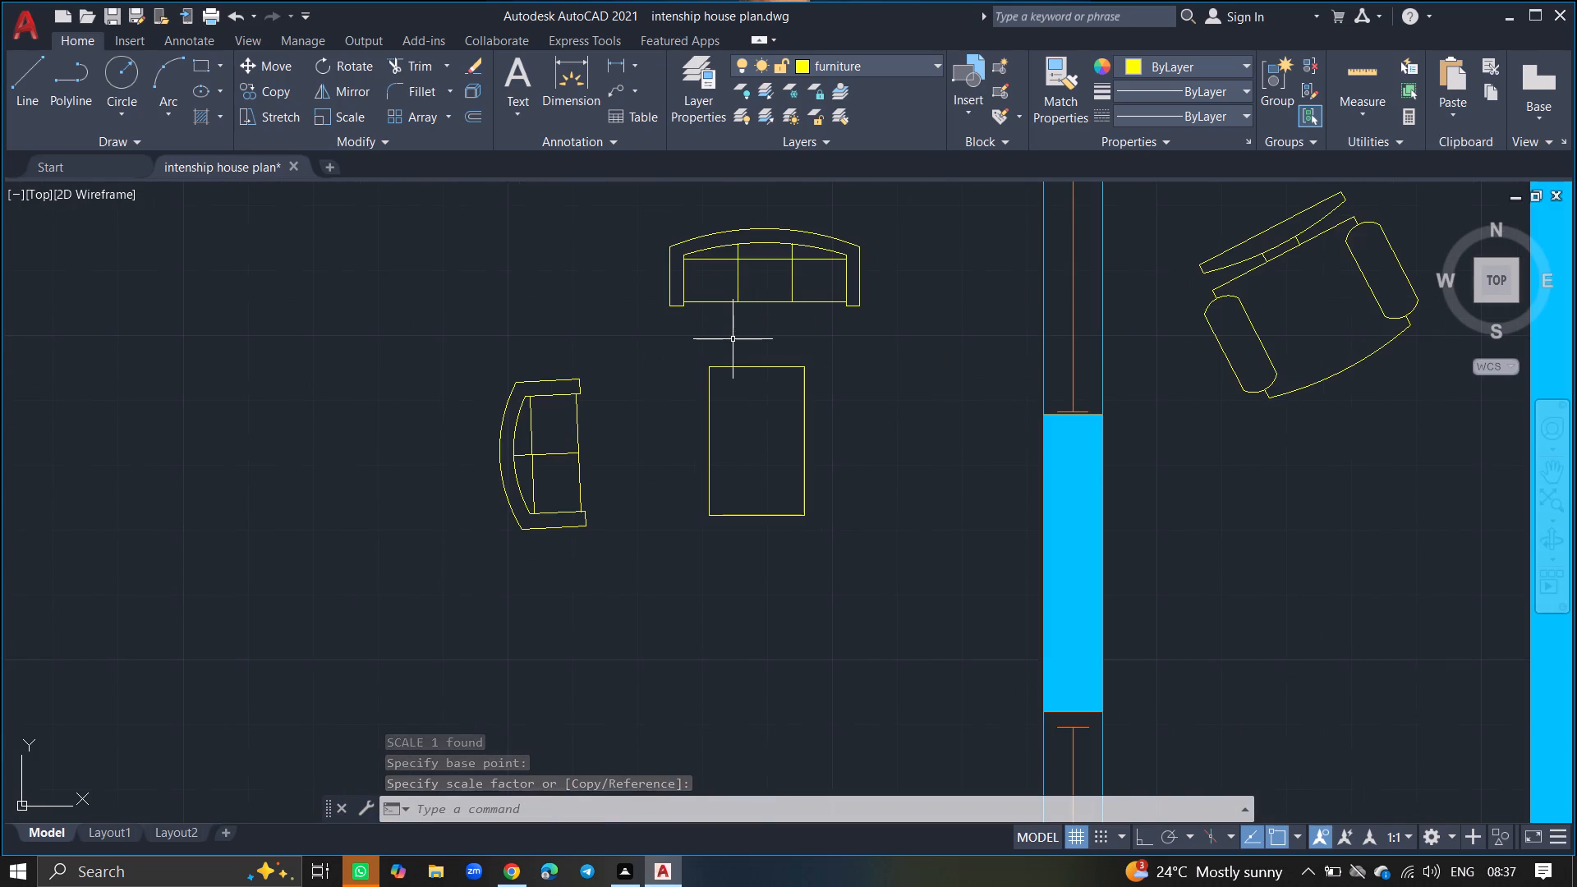
pyautogui.keyDown('ctrl'); pyautogui.scroll(2, 733, 339); pyautogui.keyUp('ctrl')
pyautogui.press('r')
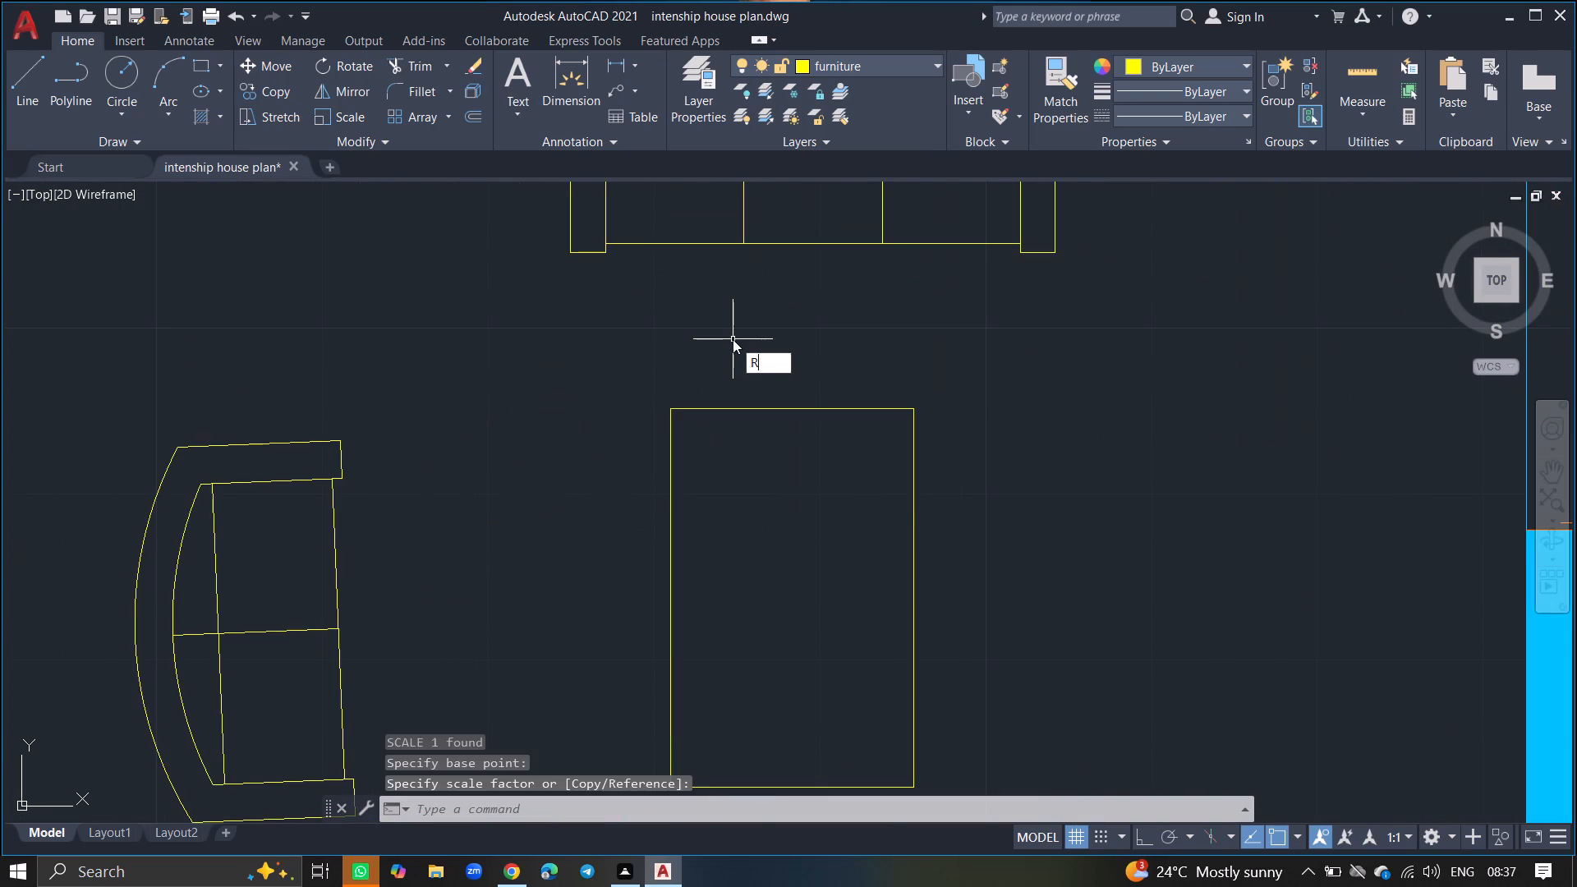
pyautogui.press('Escape')
pyautogui.write('OFFSET')
pyautogui.press('Return')
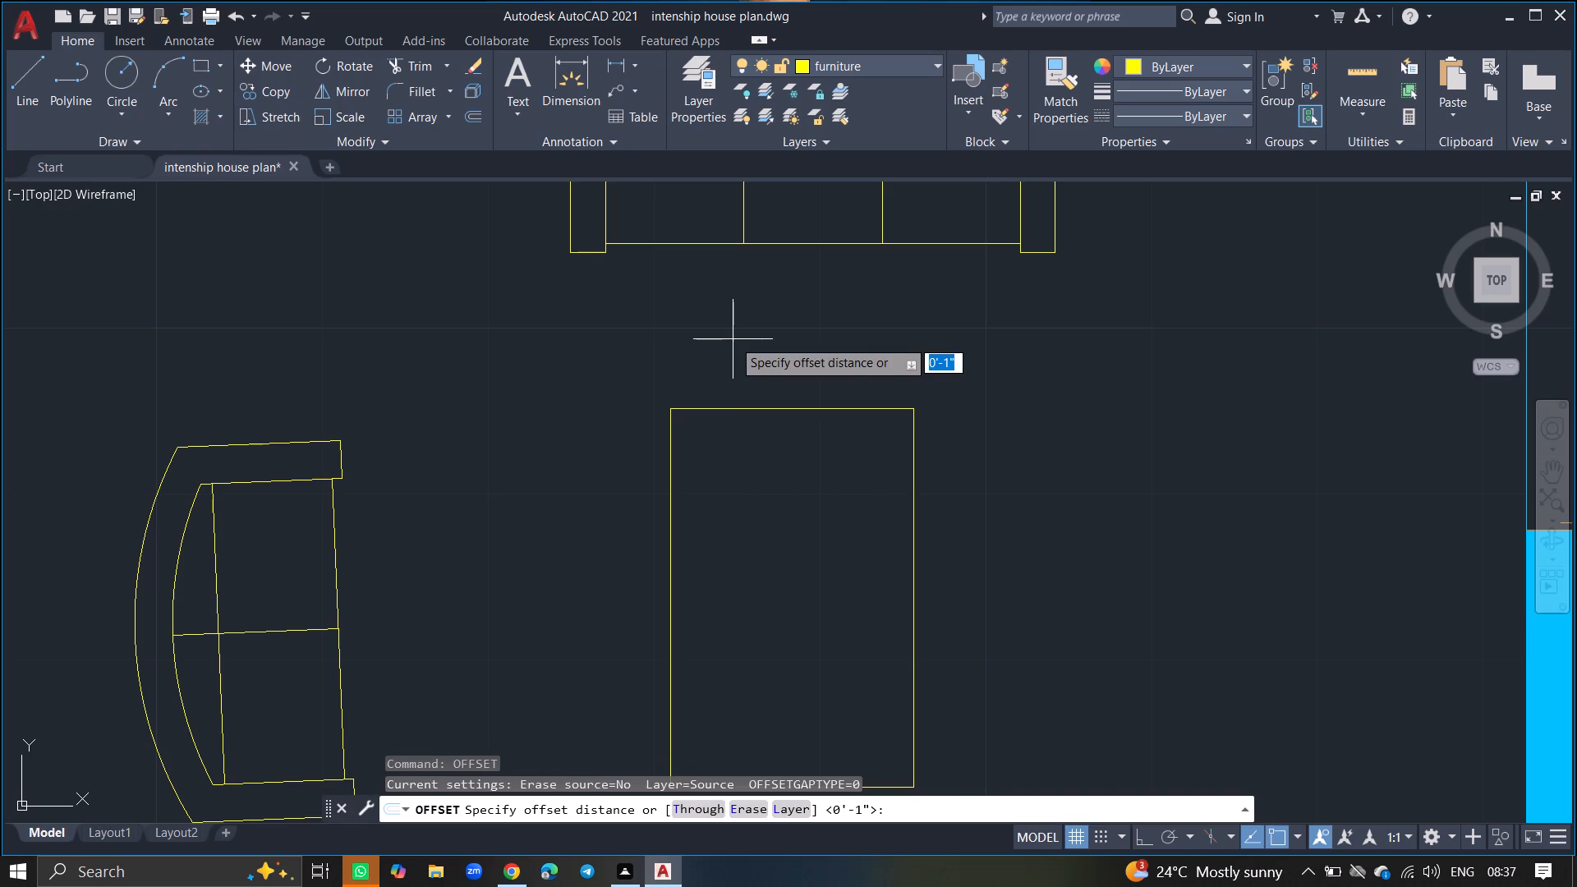
pyautogui.press('Return')
pyautogui.click(733, 406)
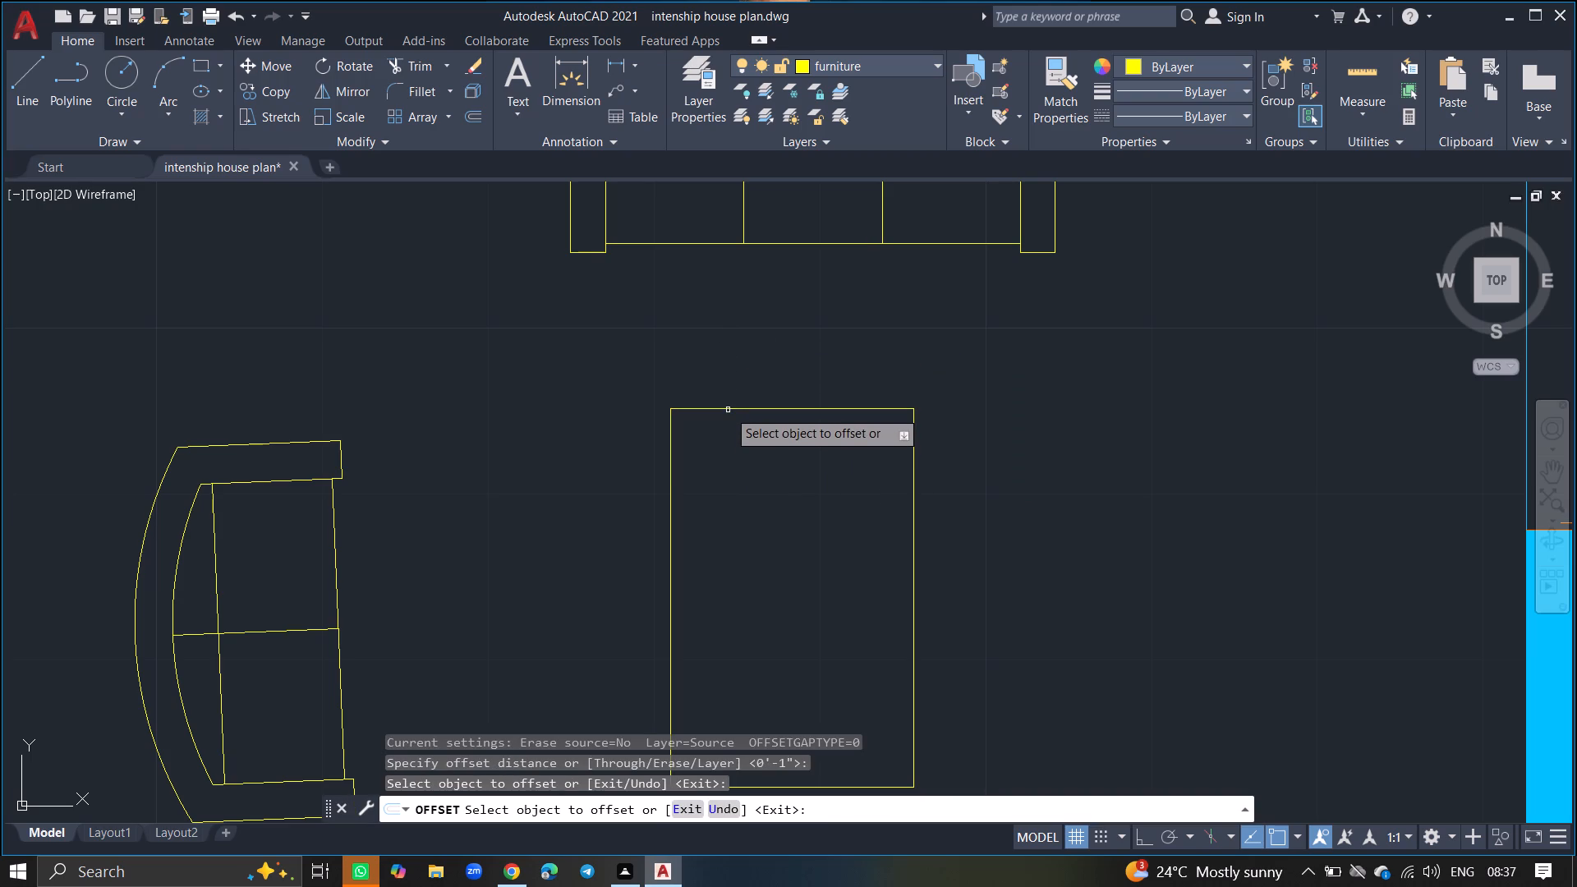
pyautogui.click(728, 409)
pyautogui.click(727, 369)
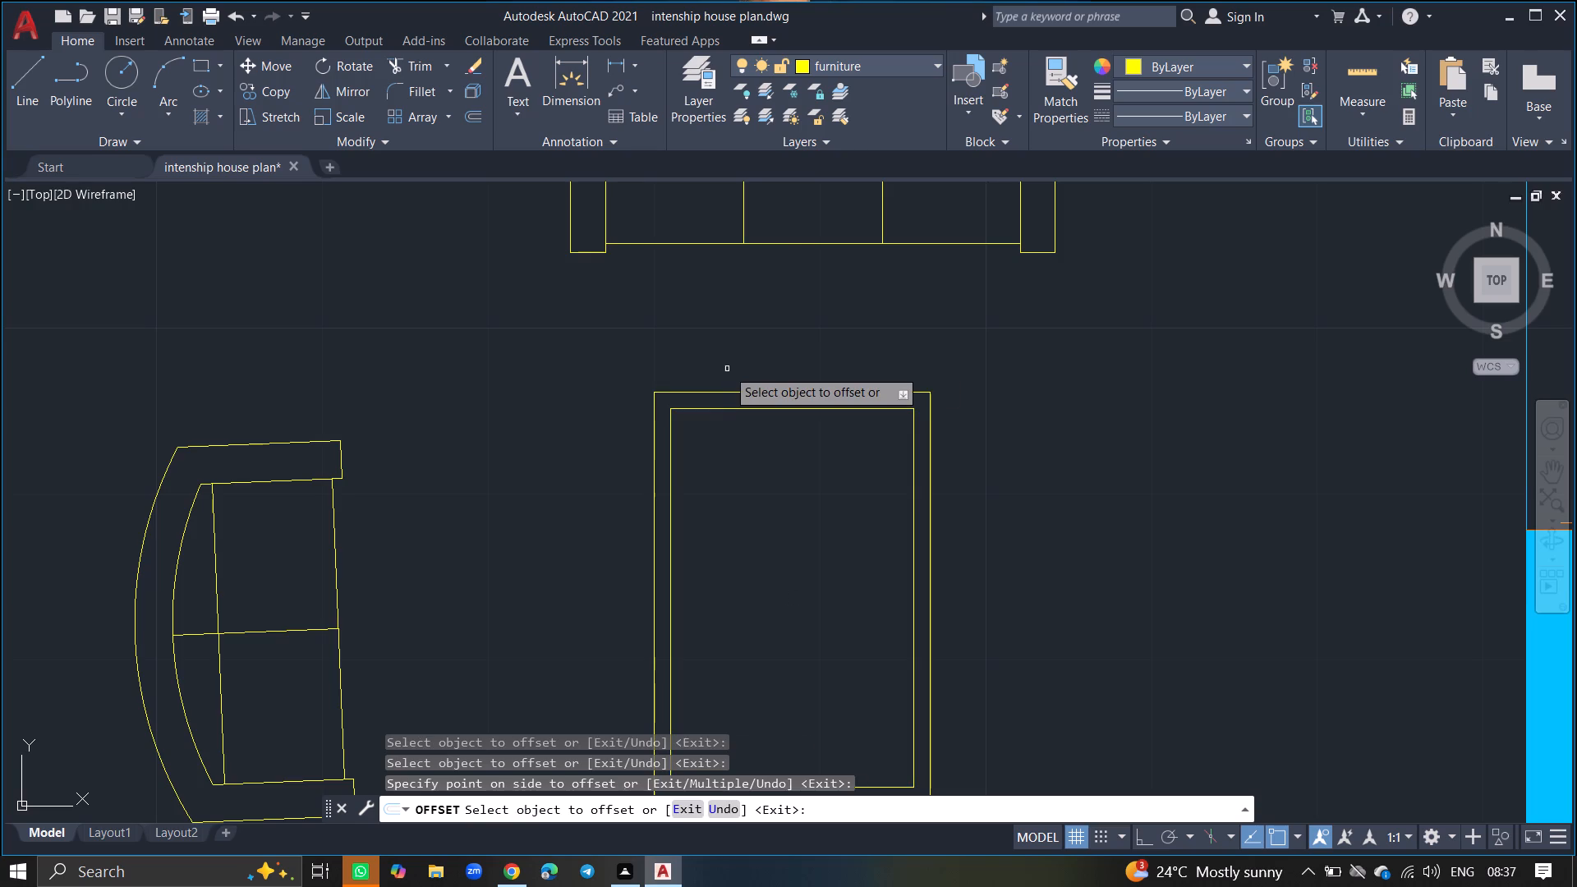
pyautogui.keyDown('ctrl'); pyautogui.scroll(-3, 727, 369); pyautogui.keyUp('ctrl')
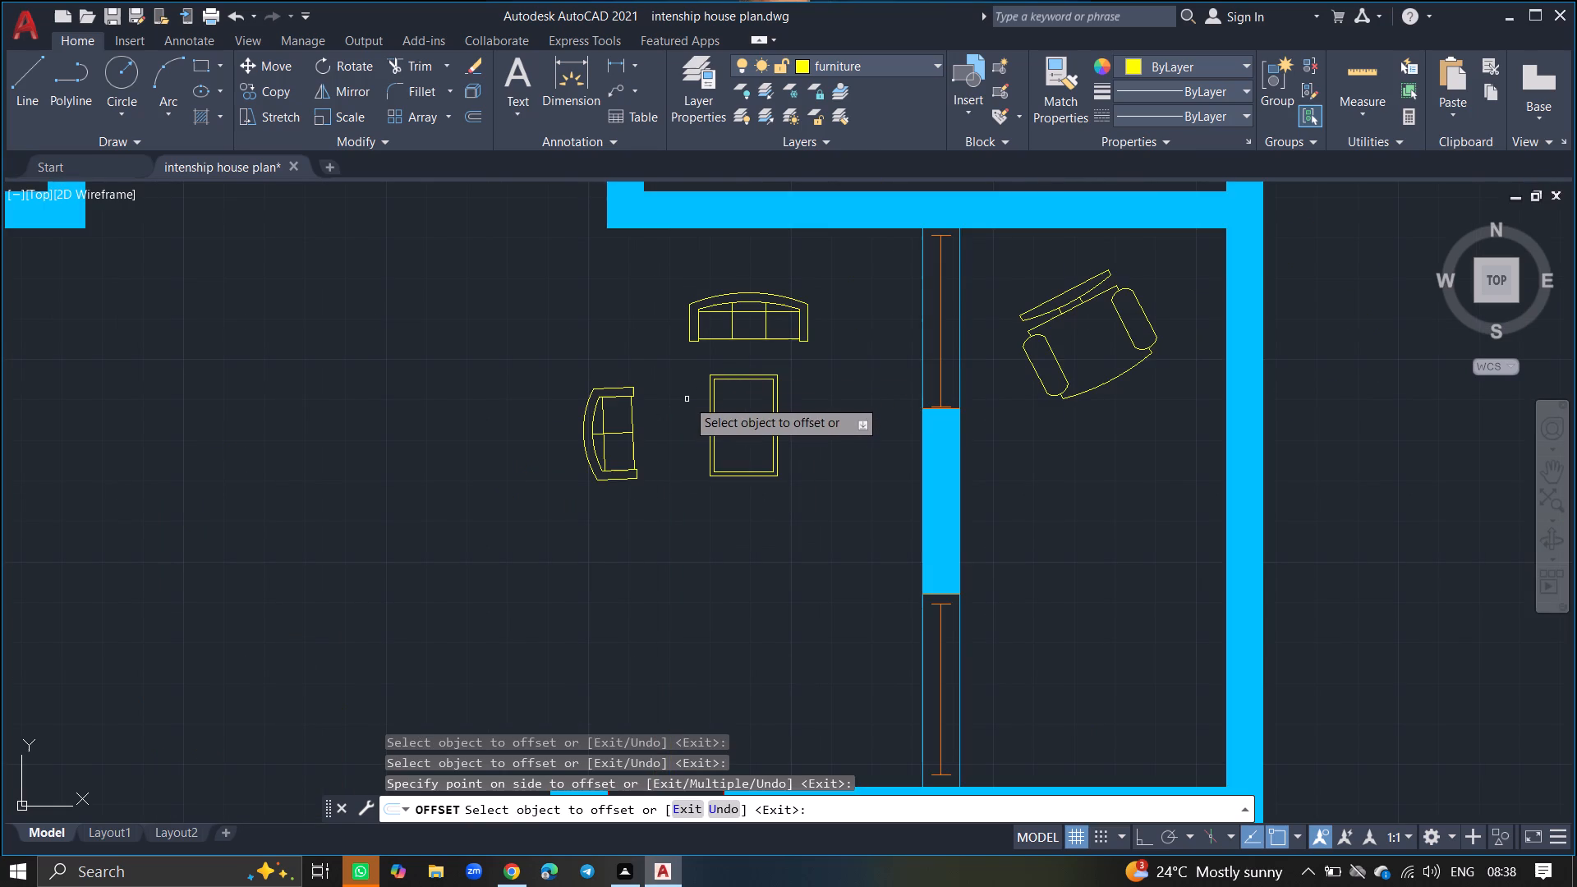
pyautogui.press('Return')
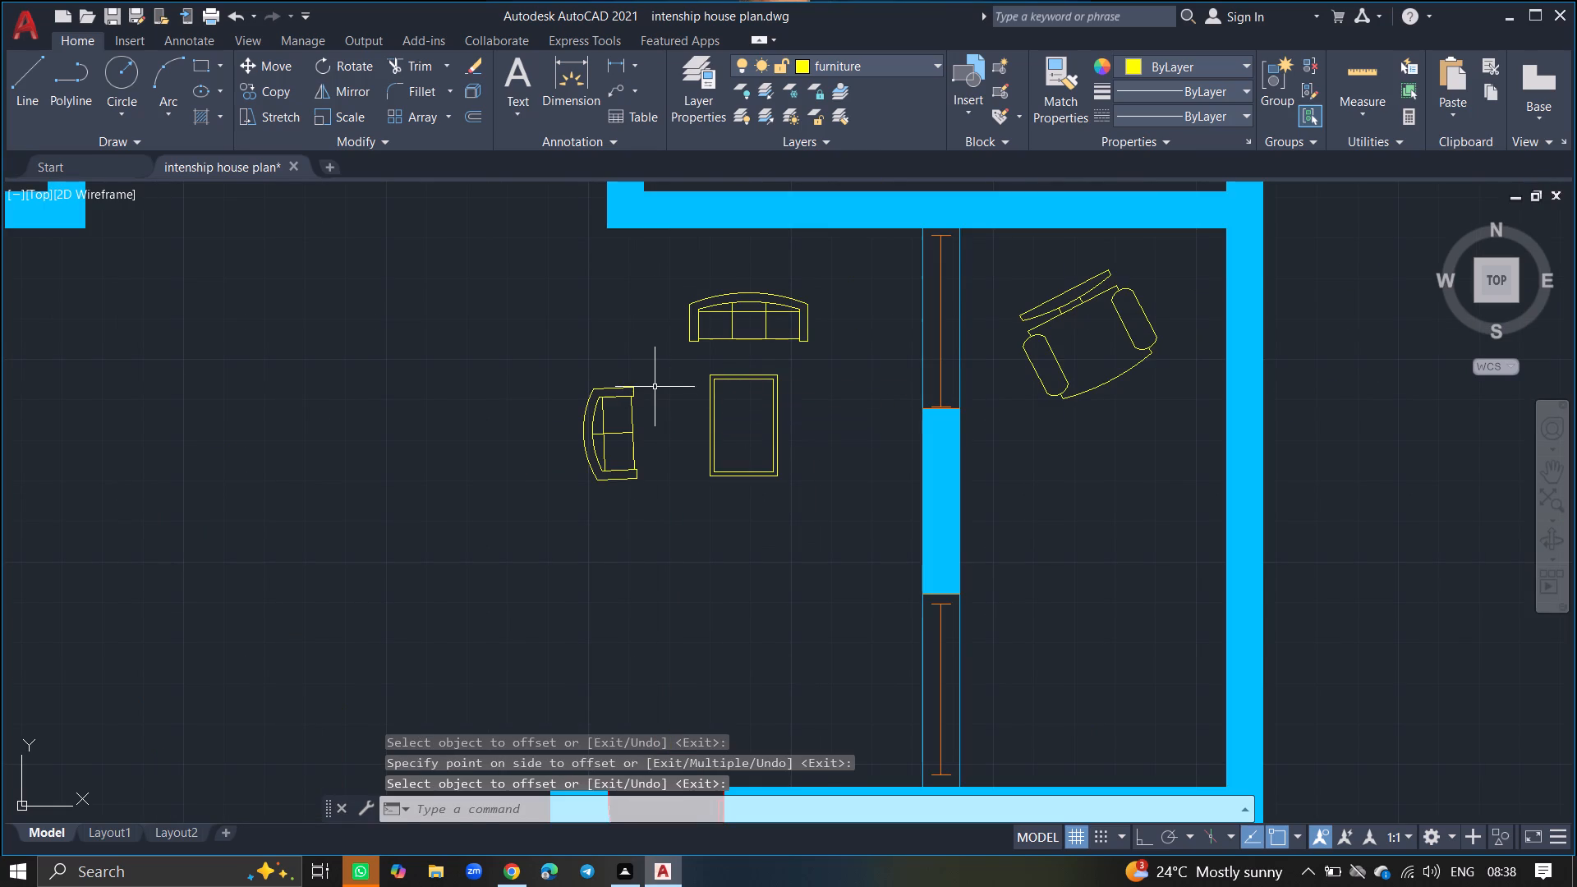
# Delete the slightly tilted loveseat on the west side of the table.
pyautogui.click(655, 387)
pyautogui.click(553, 547)
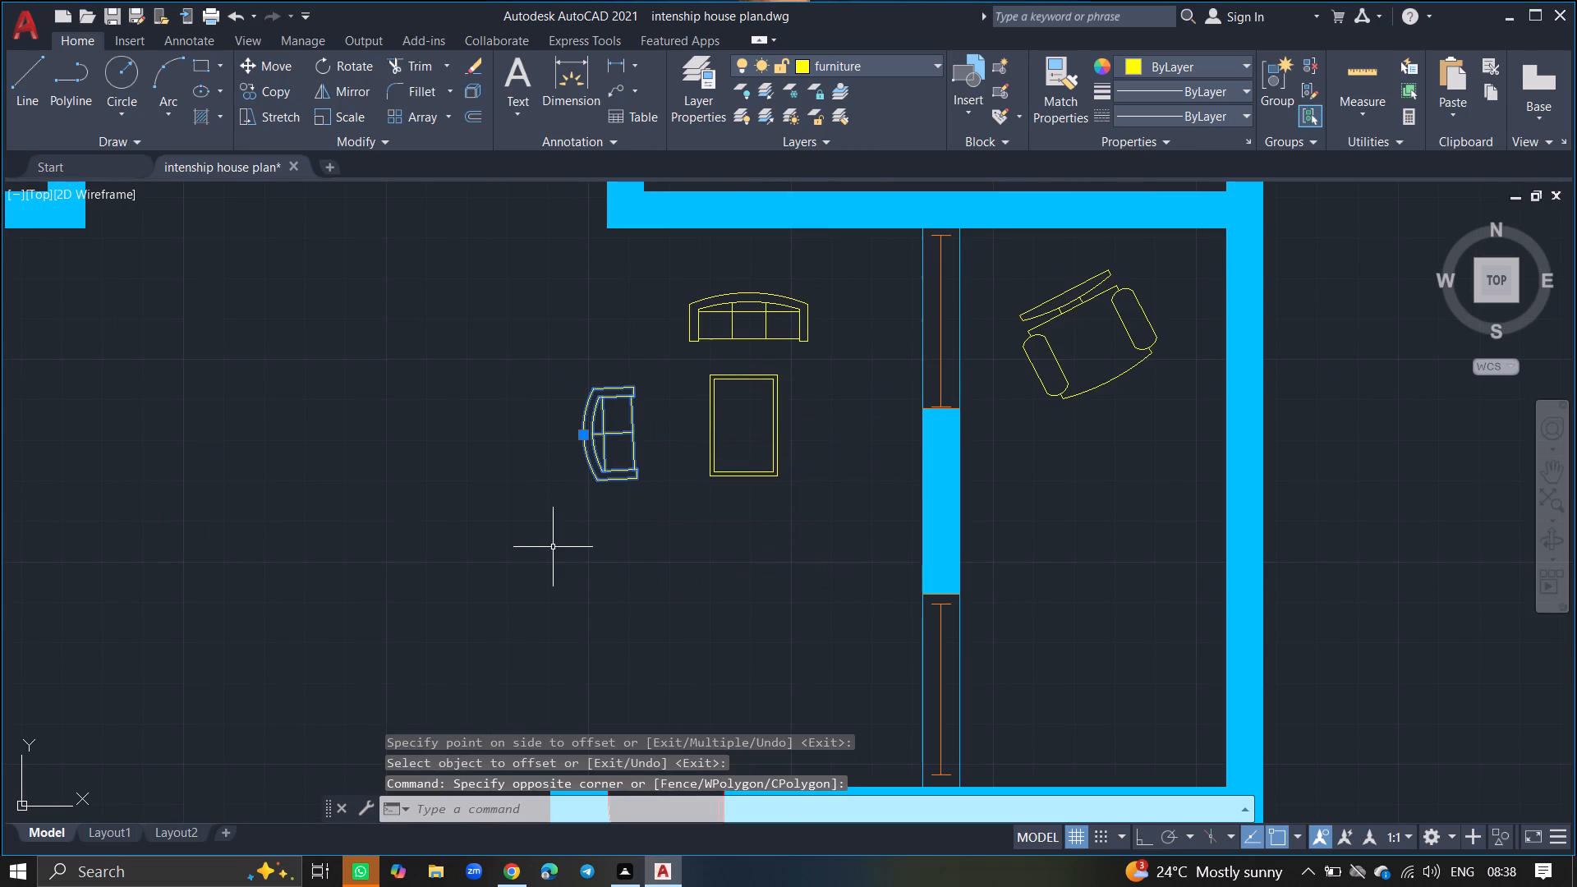
pyautogui.press('Delete')
# Insert the Sofa - Roundback Loveseat 5 ft. block from DesignCenter at scale 1, just south of the armchair, and close DesignCenter.
pyautogui.hotkey('ctrl', '2')
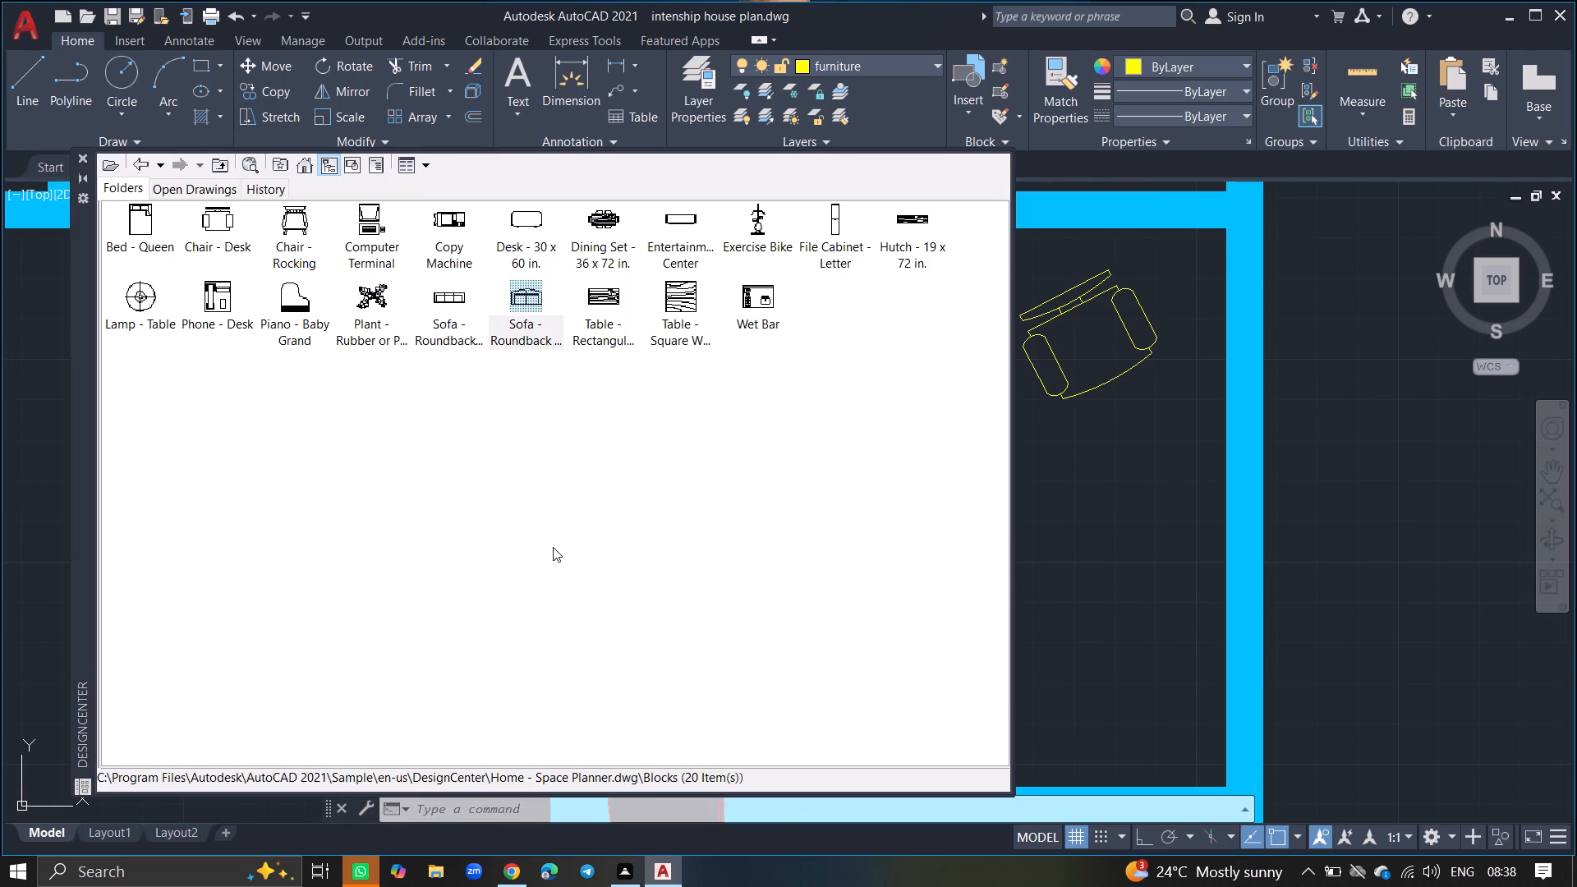
pyautogui.click(524, 294)
pyautogui.moveTo(524, 294); pyautogui.dragTo(1244, 403)
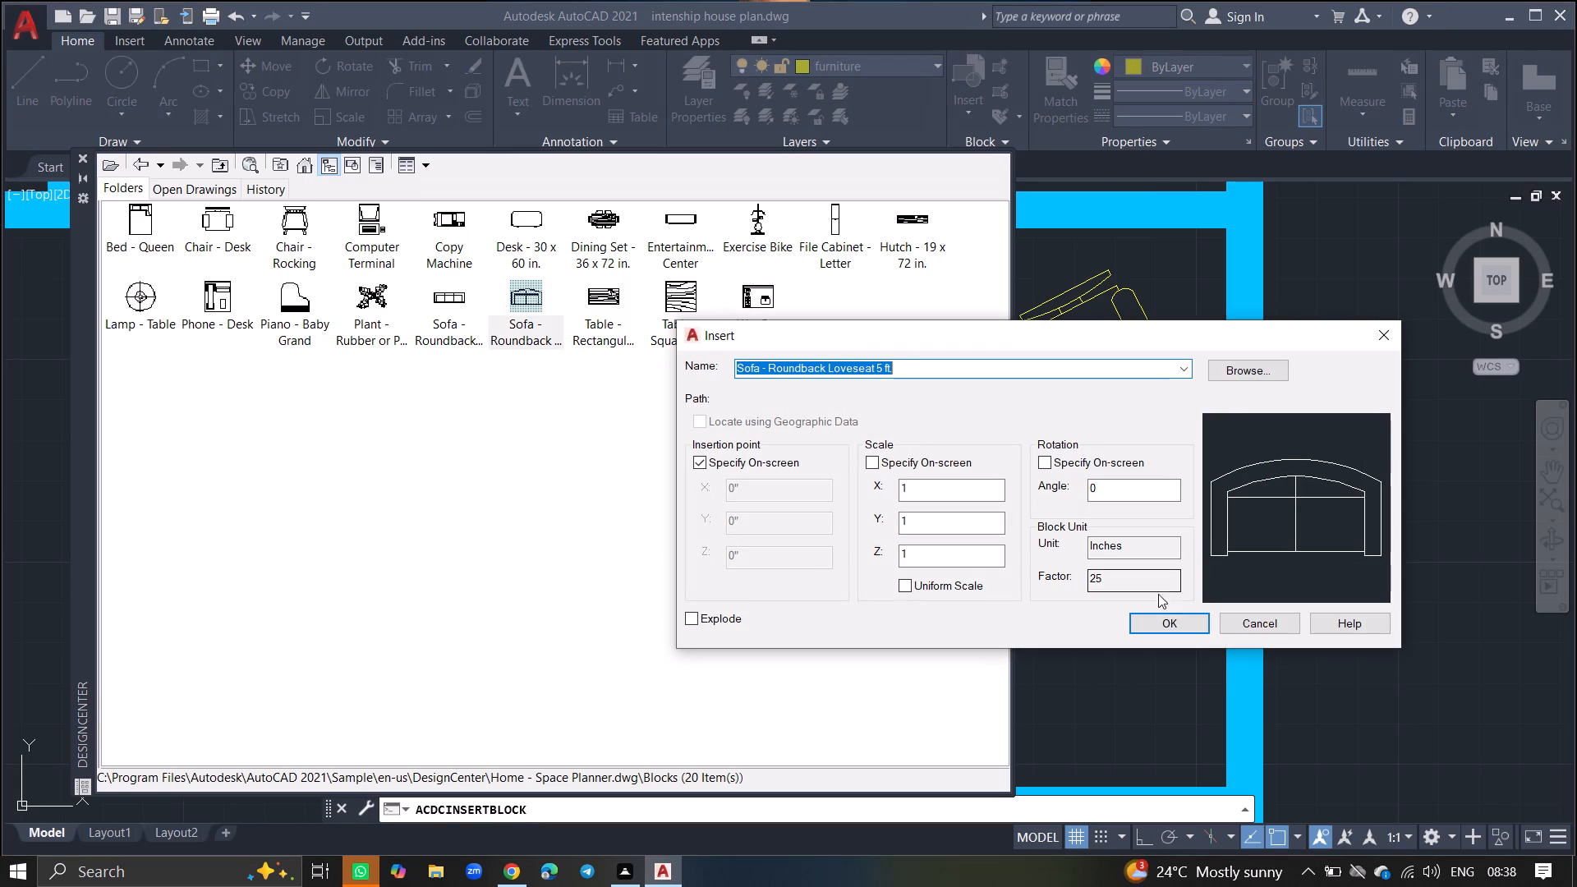
pyautogui.click(1157, 622)
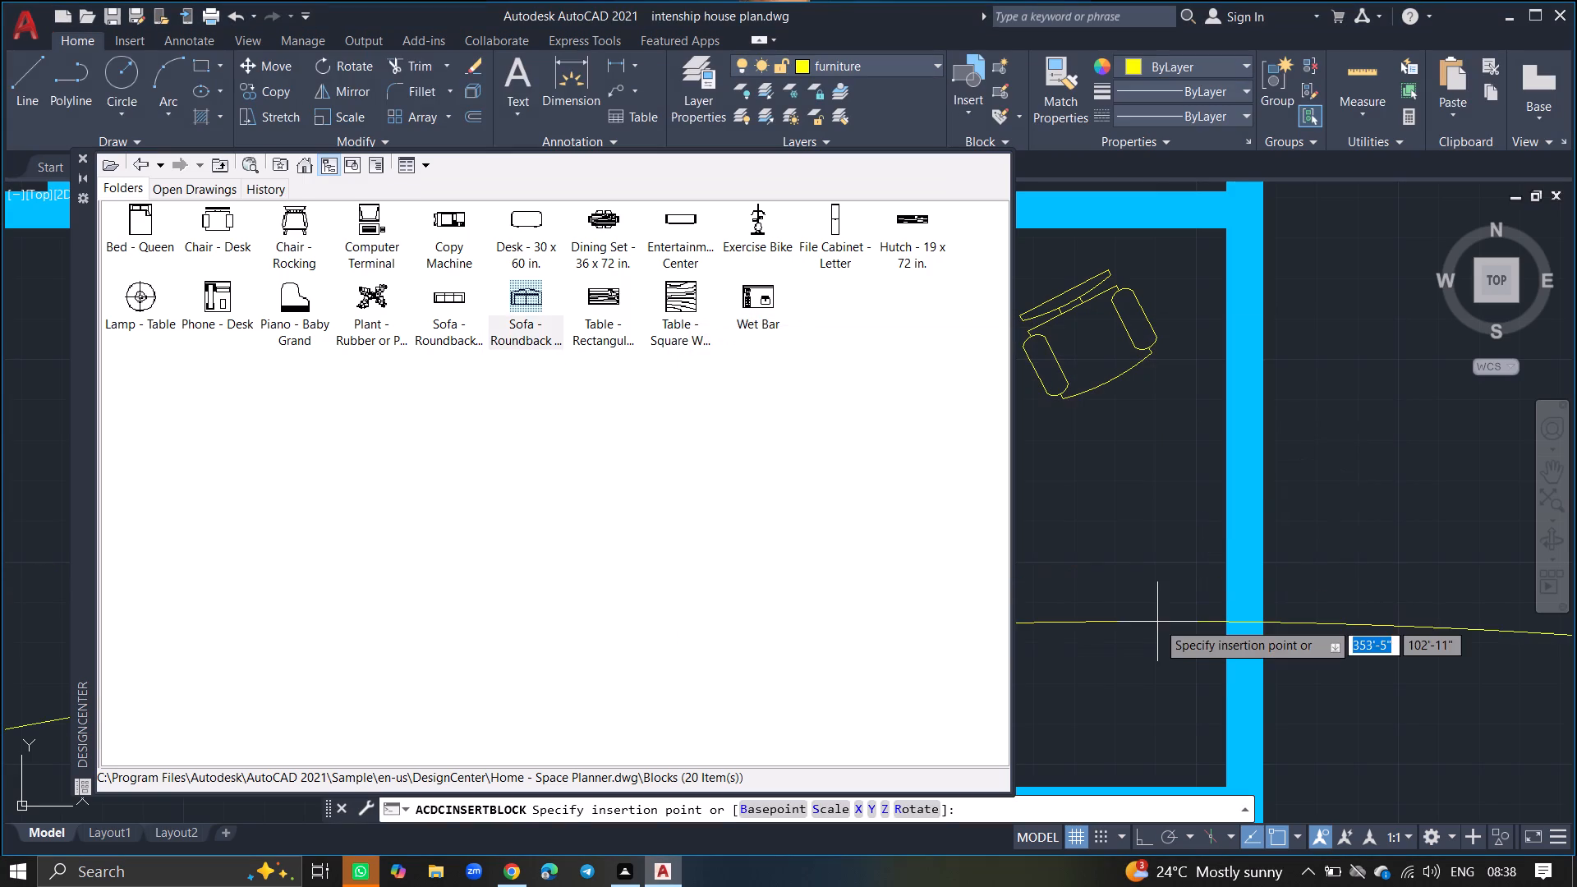
pyautogui.click(1152, 461)
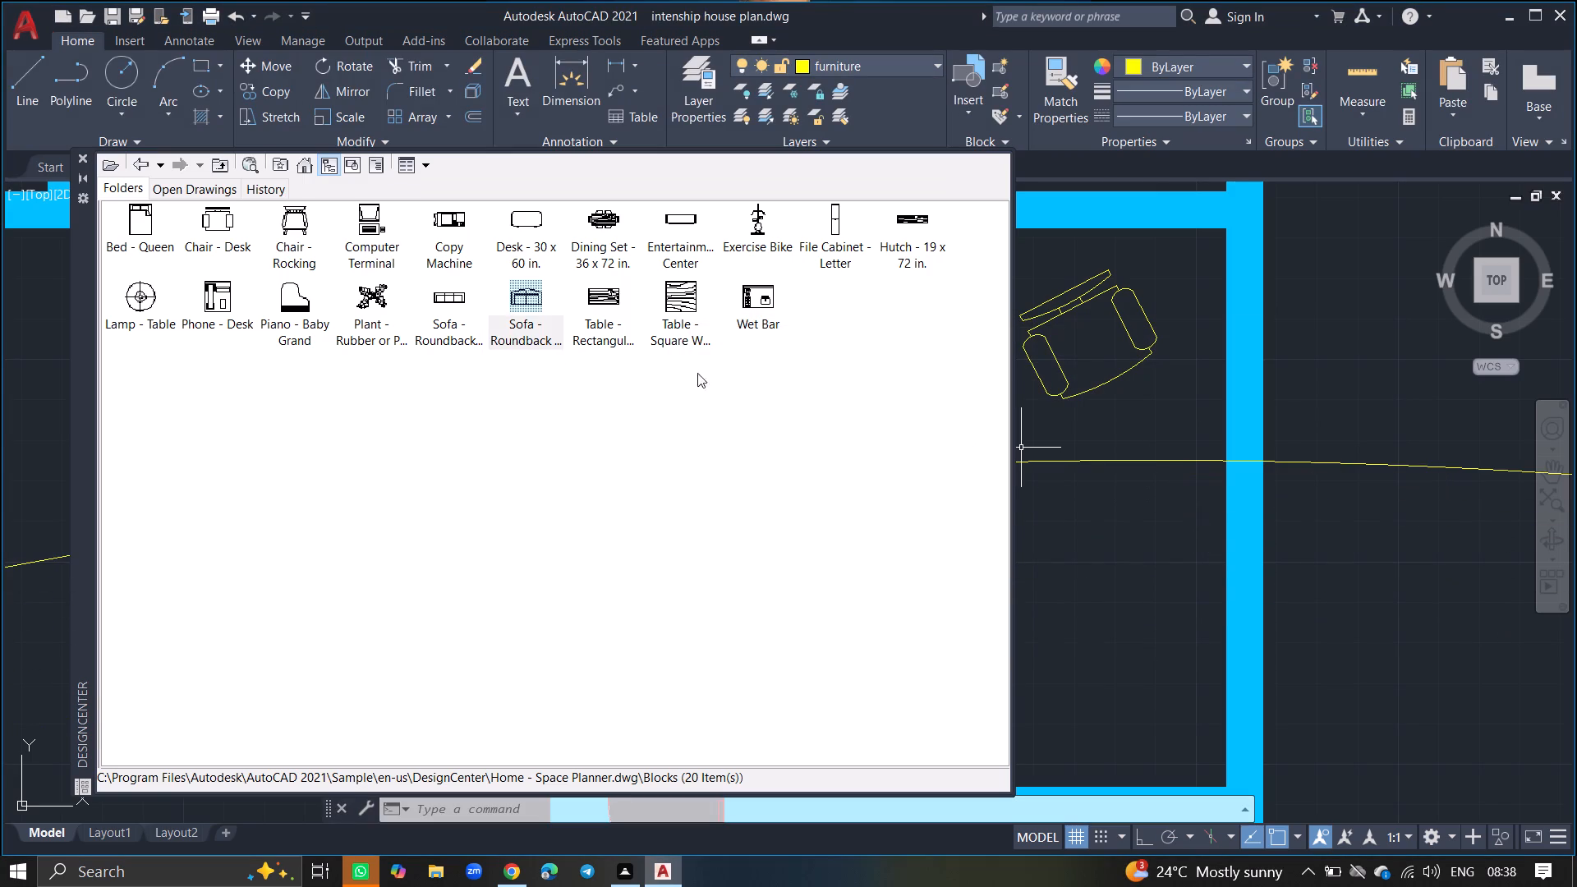
pyautogui.click(83, 154)
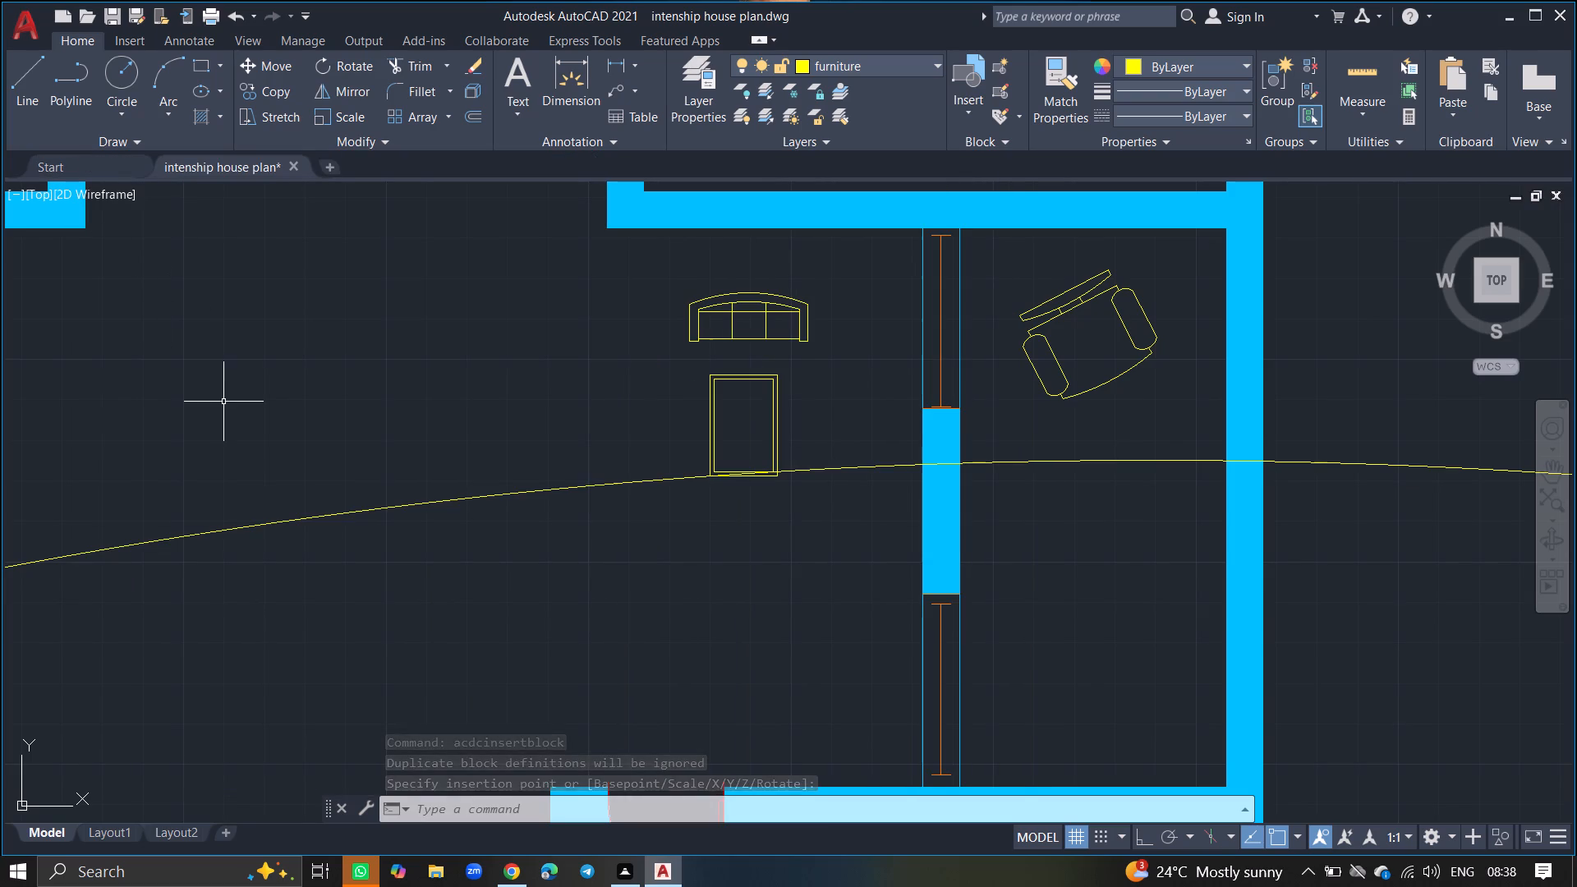
# Scale the oversized loveseat down to slightly less than the table's length, using a base point on its curved back in the open living room.
pyautogui.click(272, 524)
pyautogui.write('SC')
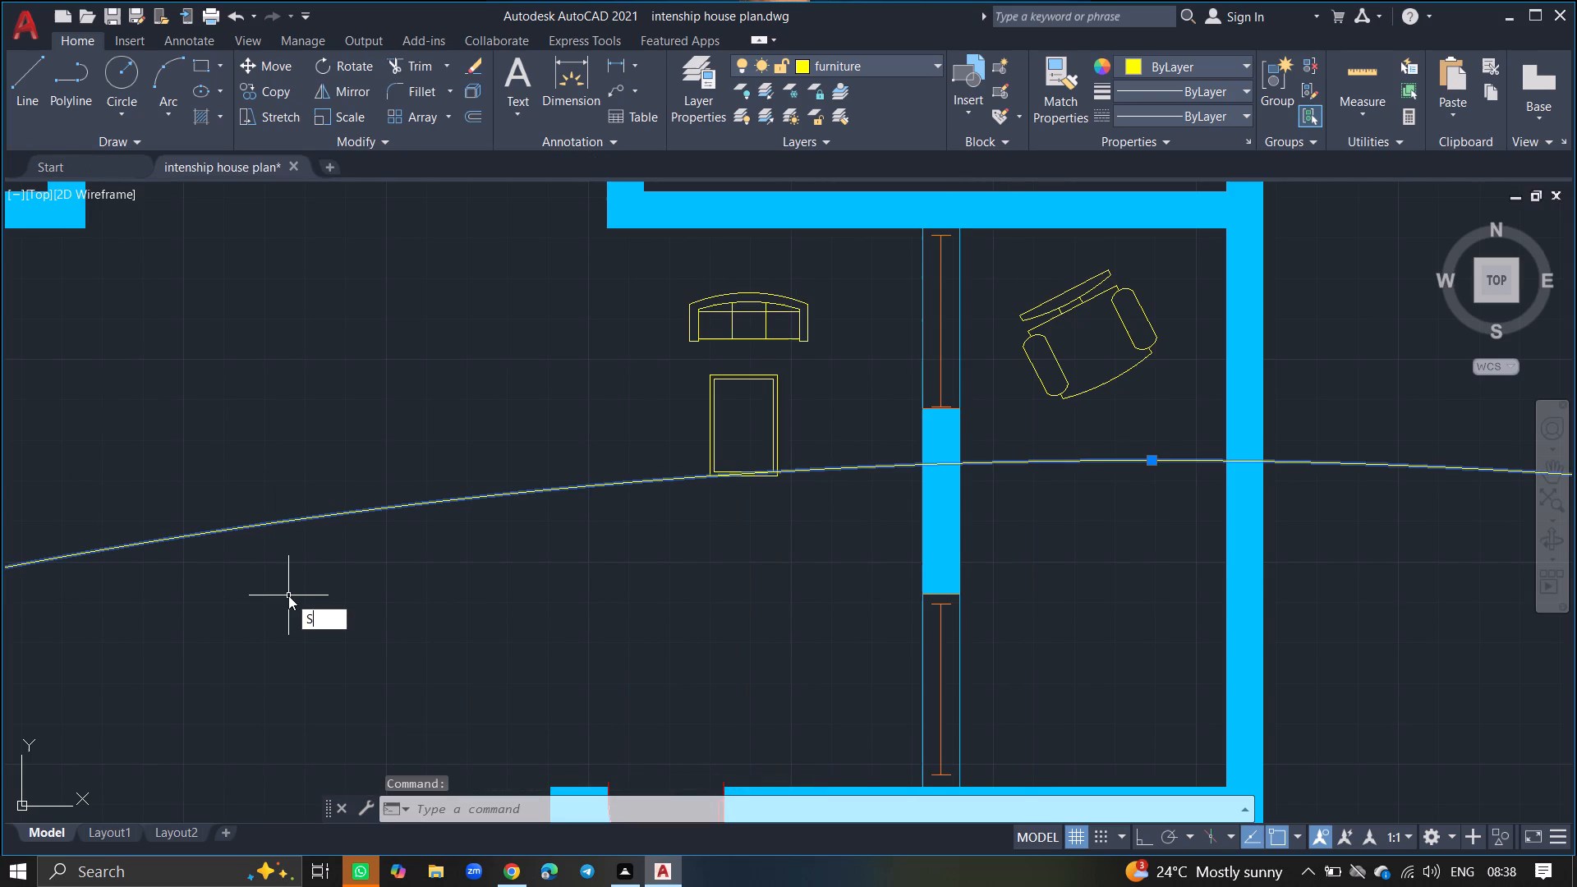
pyautogui.press('Return')
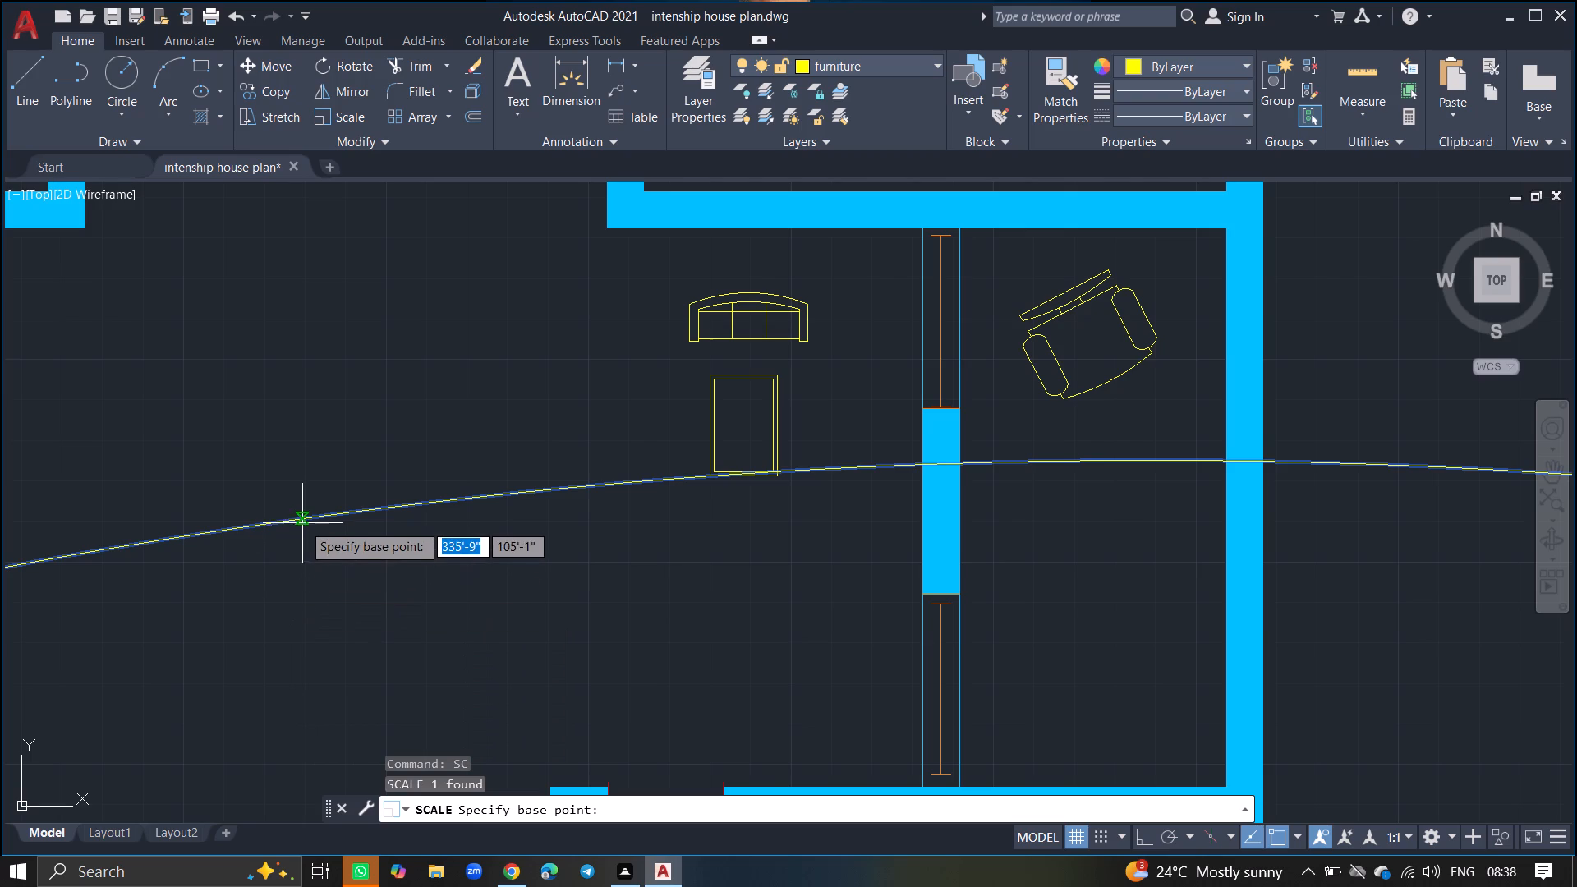
pyautogui.click(302, 517)
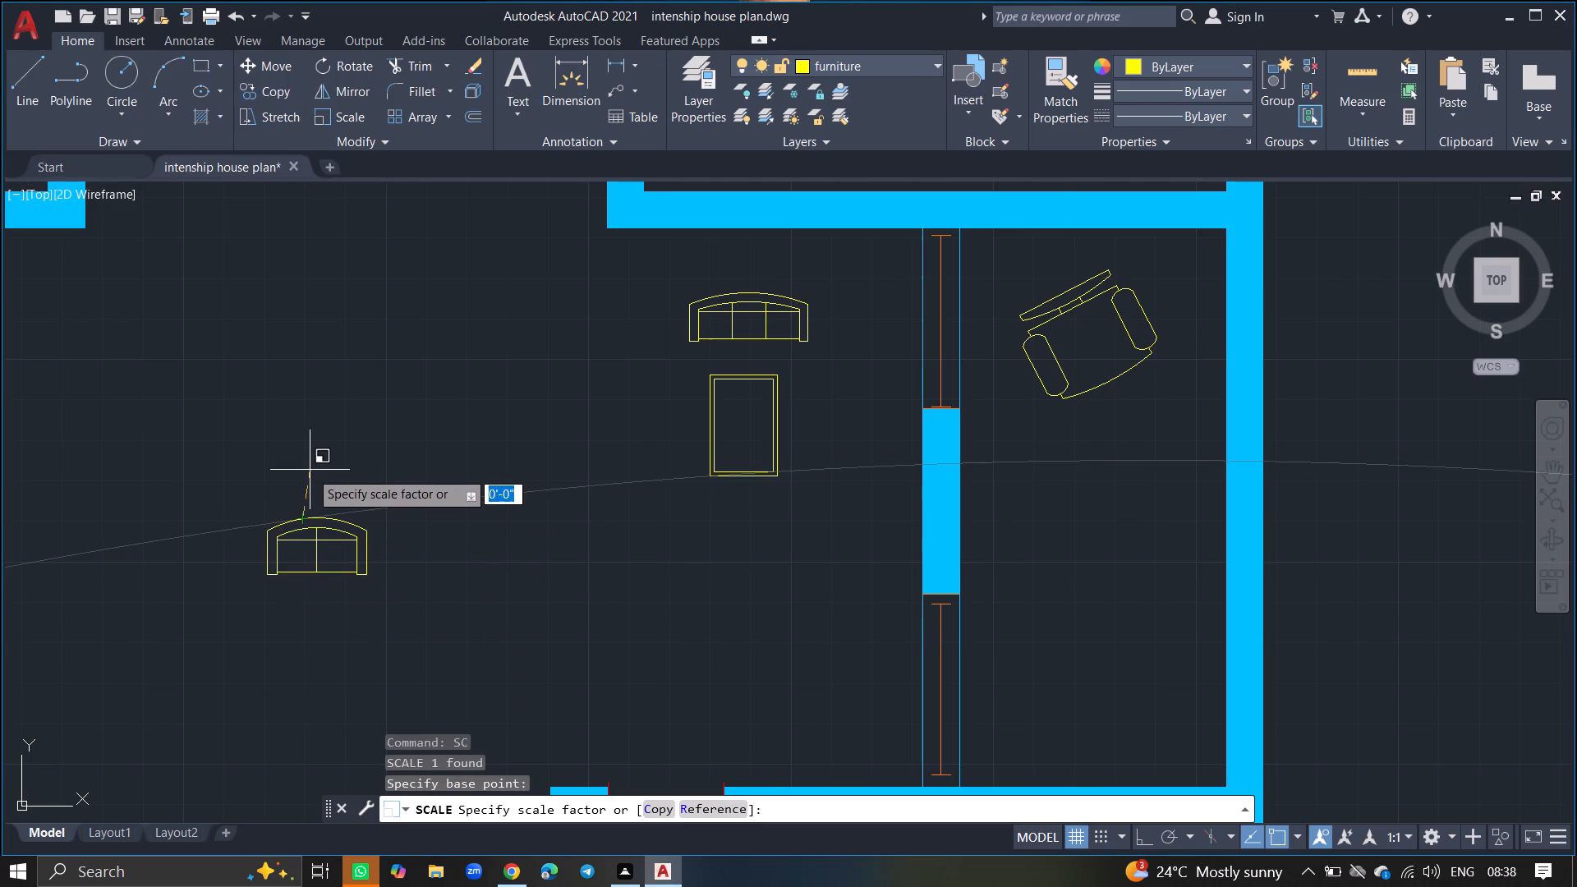
pyautogui.click(314, 476)
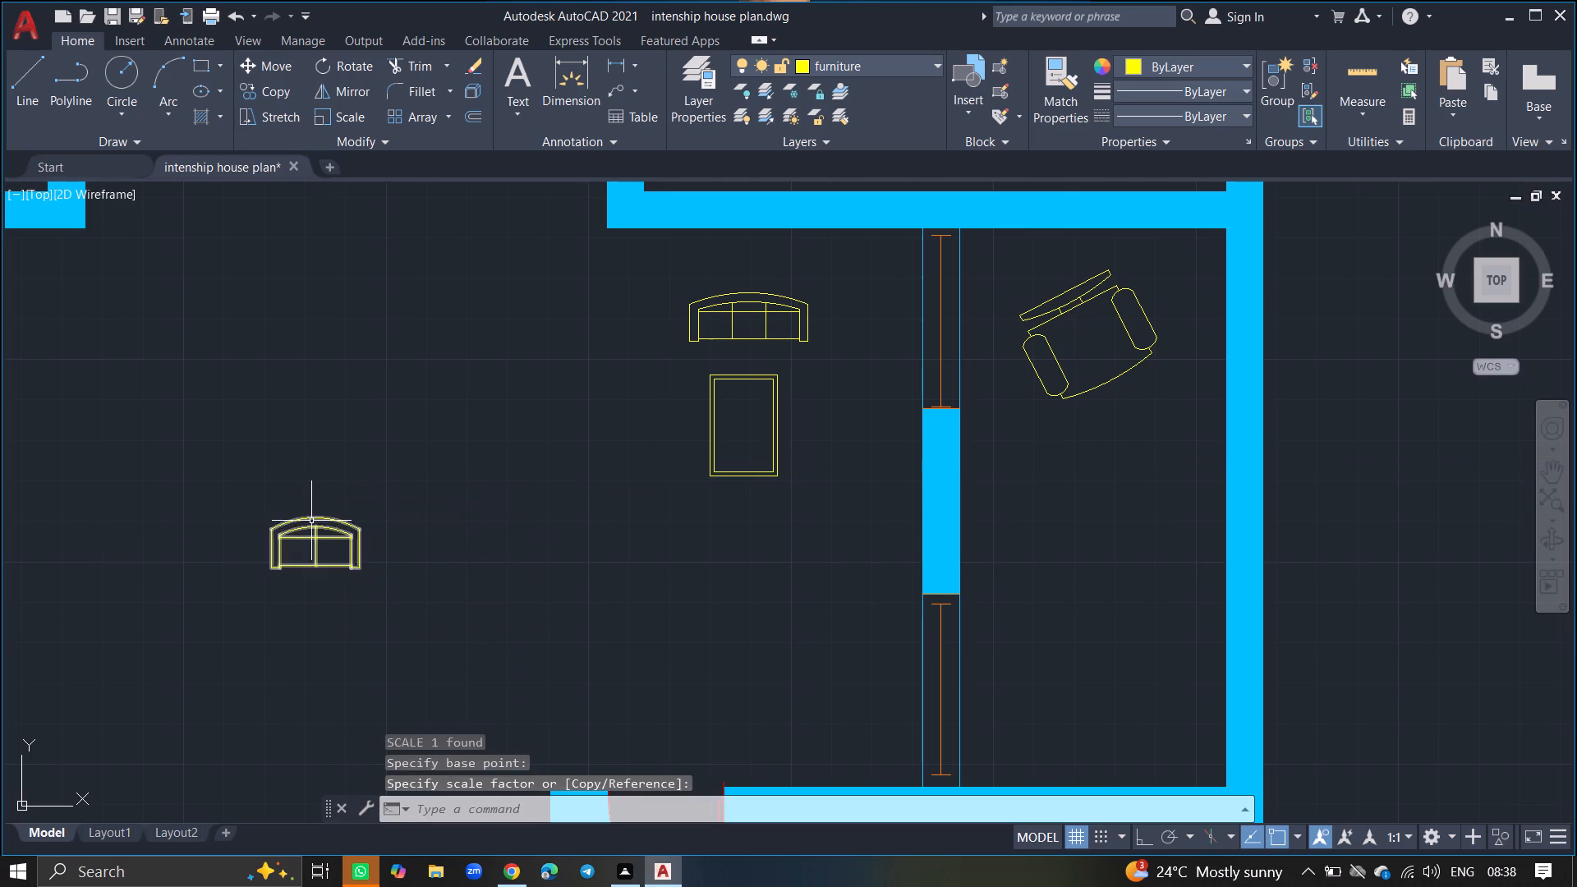
# Rotate the new loveseat exactly 90° counterclockwise about a point on its back with Ortho on, so its seat faces east.
pyautogui.click(311, 524)
pyautogui.click(276, 605)
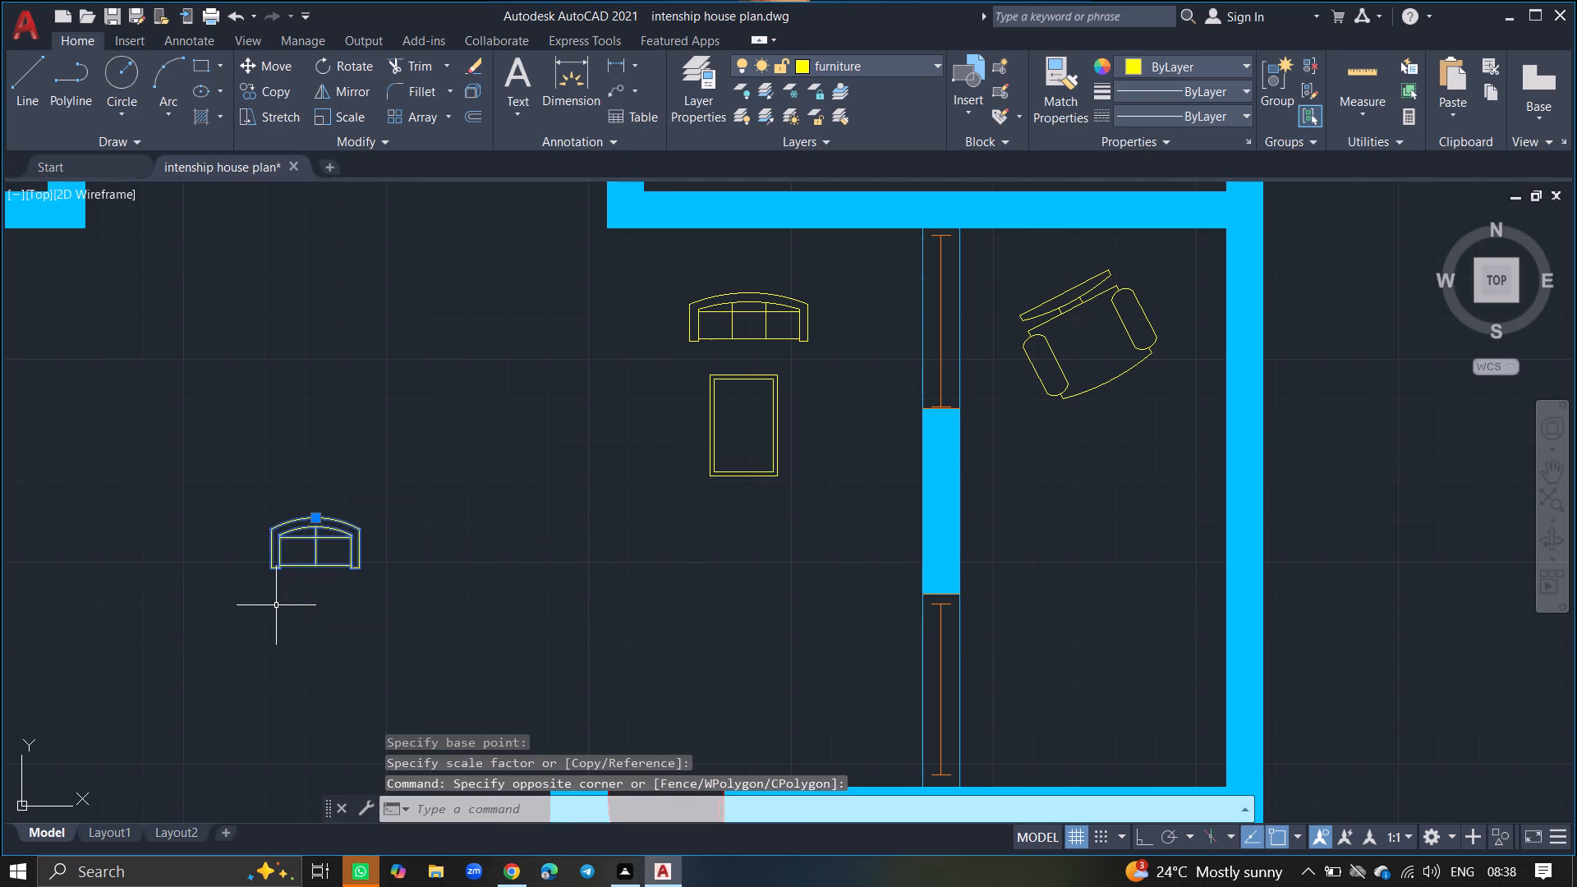
pyautogui.write('RO')
pyautogui.press('Return')
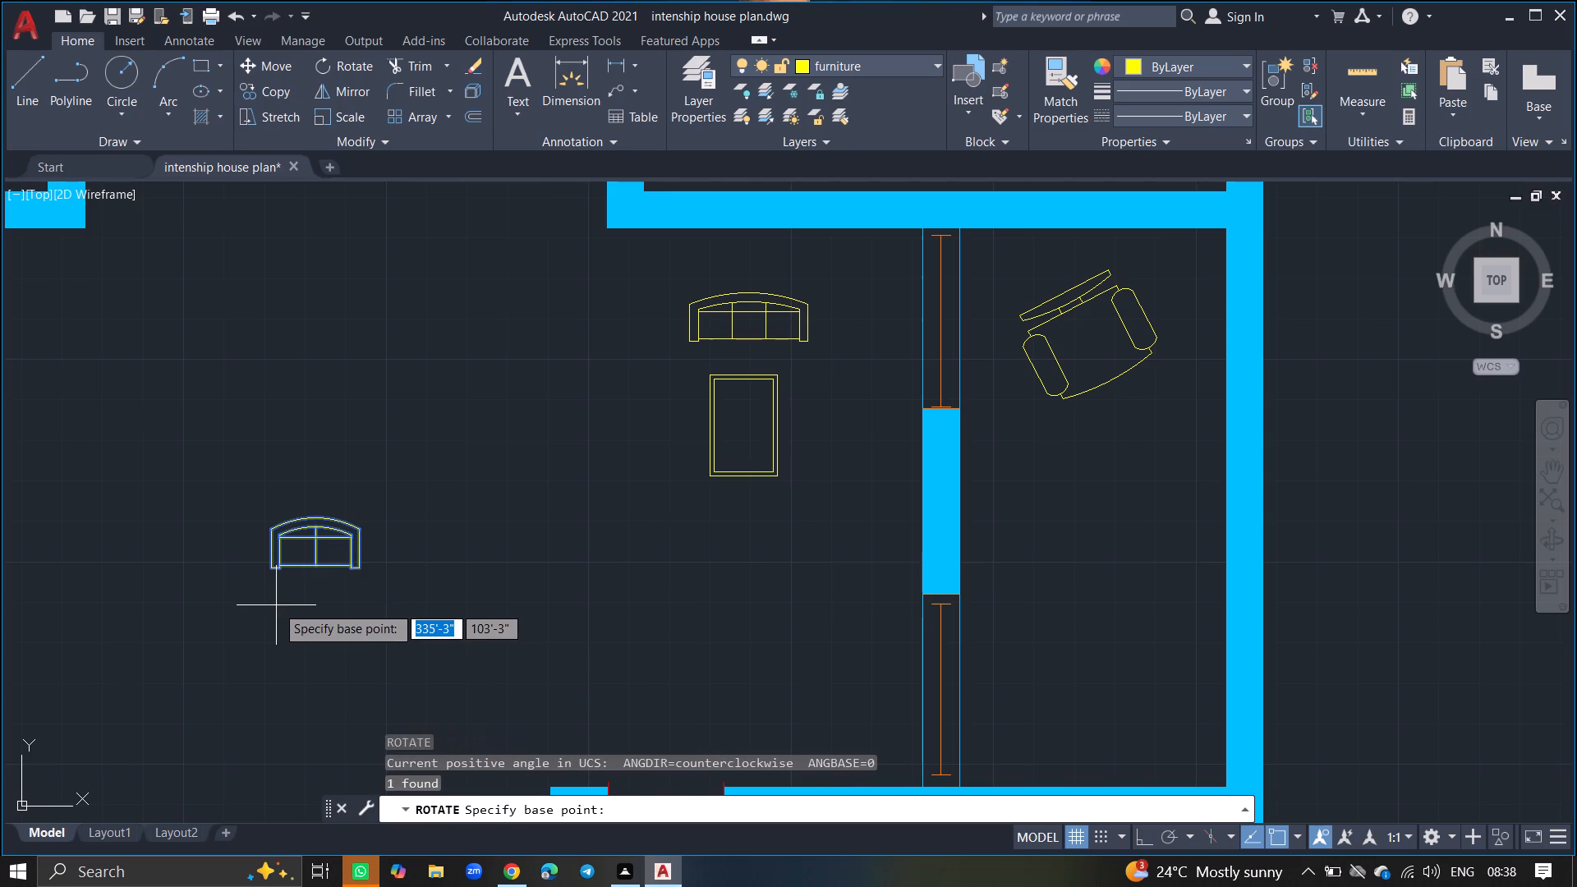
pyautogui.click(318, 522)
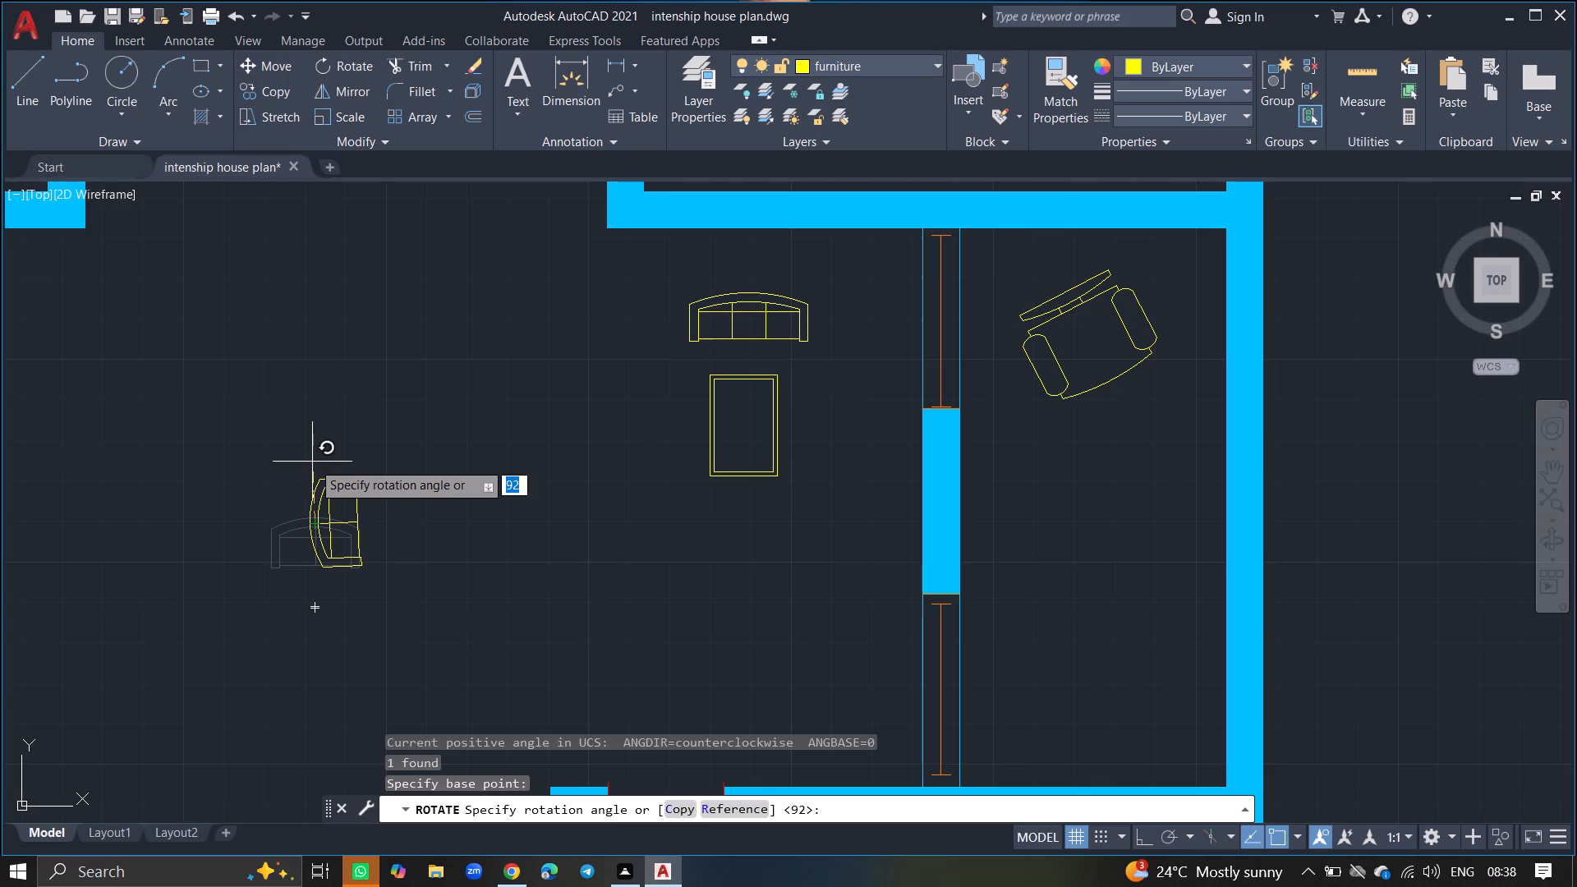
pyautogui.press('F8')
pyautogui.click(312, 462)
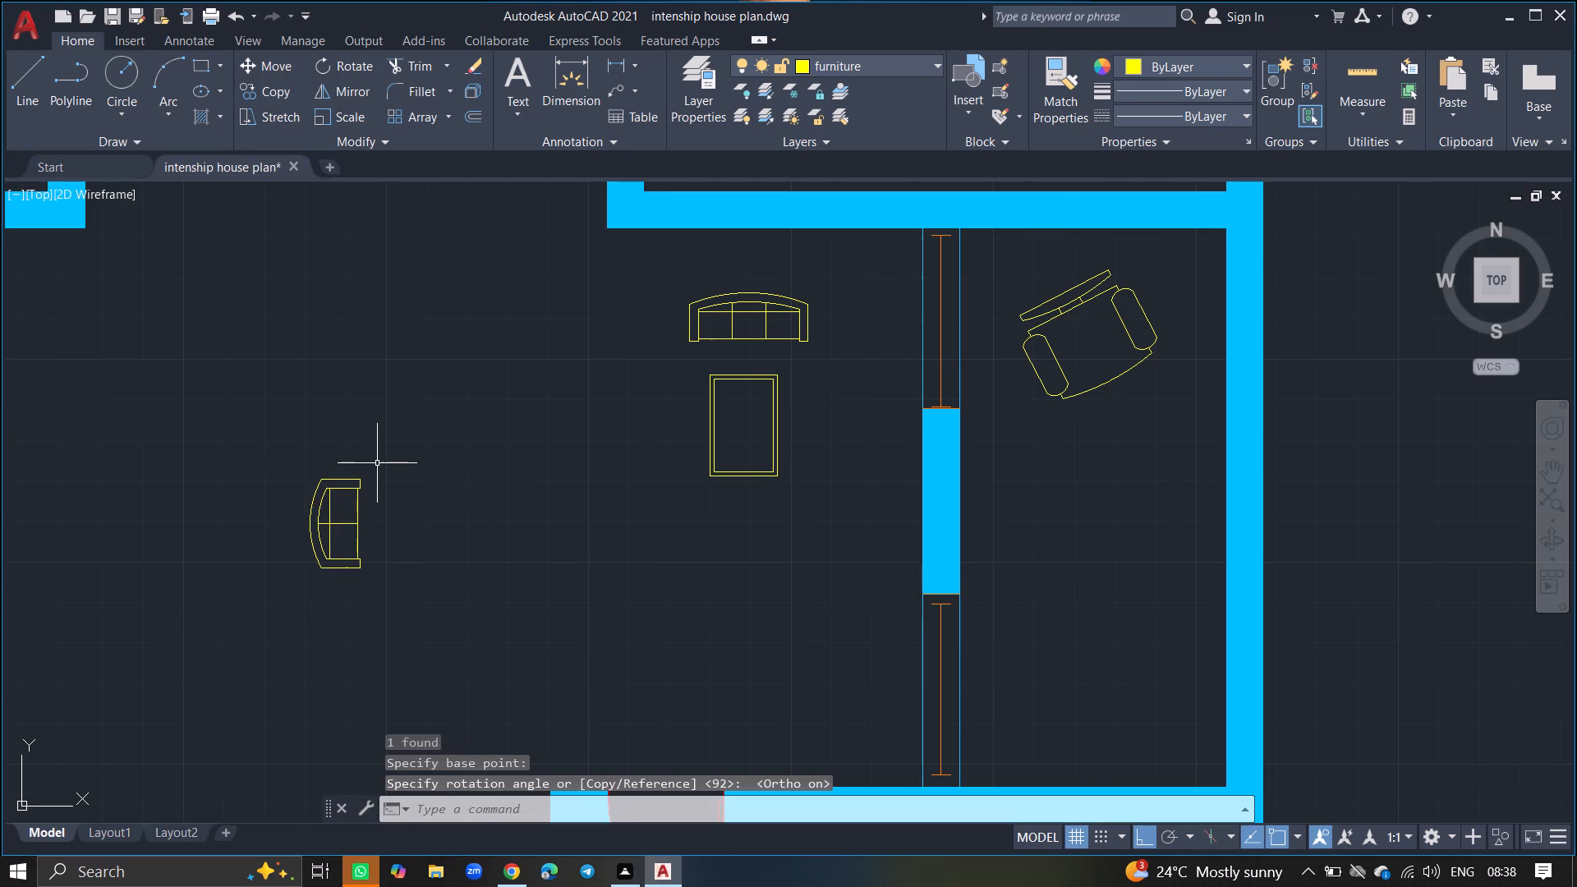
# Move the rotated loveseat from its back to the west side of the double-bordered table with Ortho off, its seat facing the table.
pyautogui.click(379, 463)
pyautogui.click(268, 585)
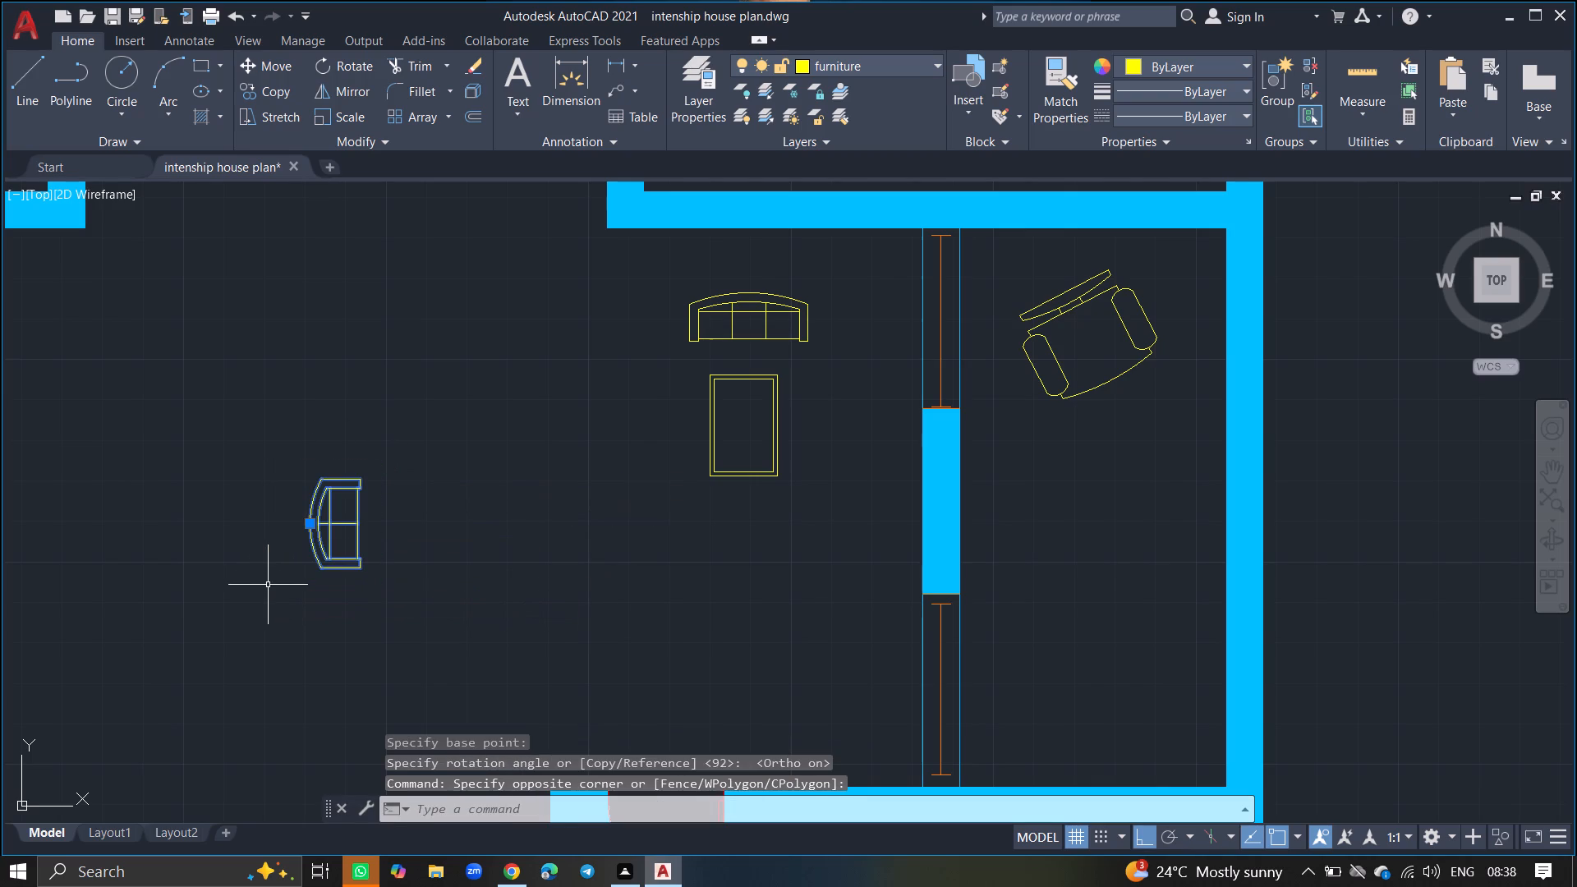
pyautogui.write('MOVE')
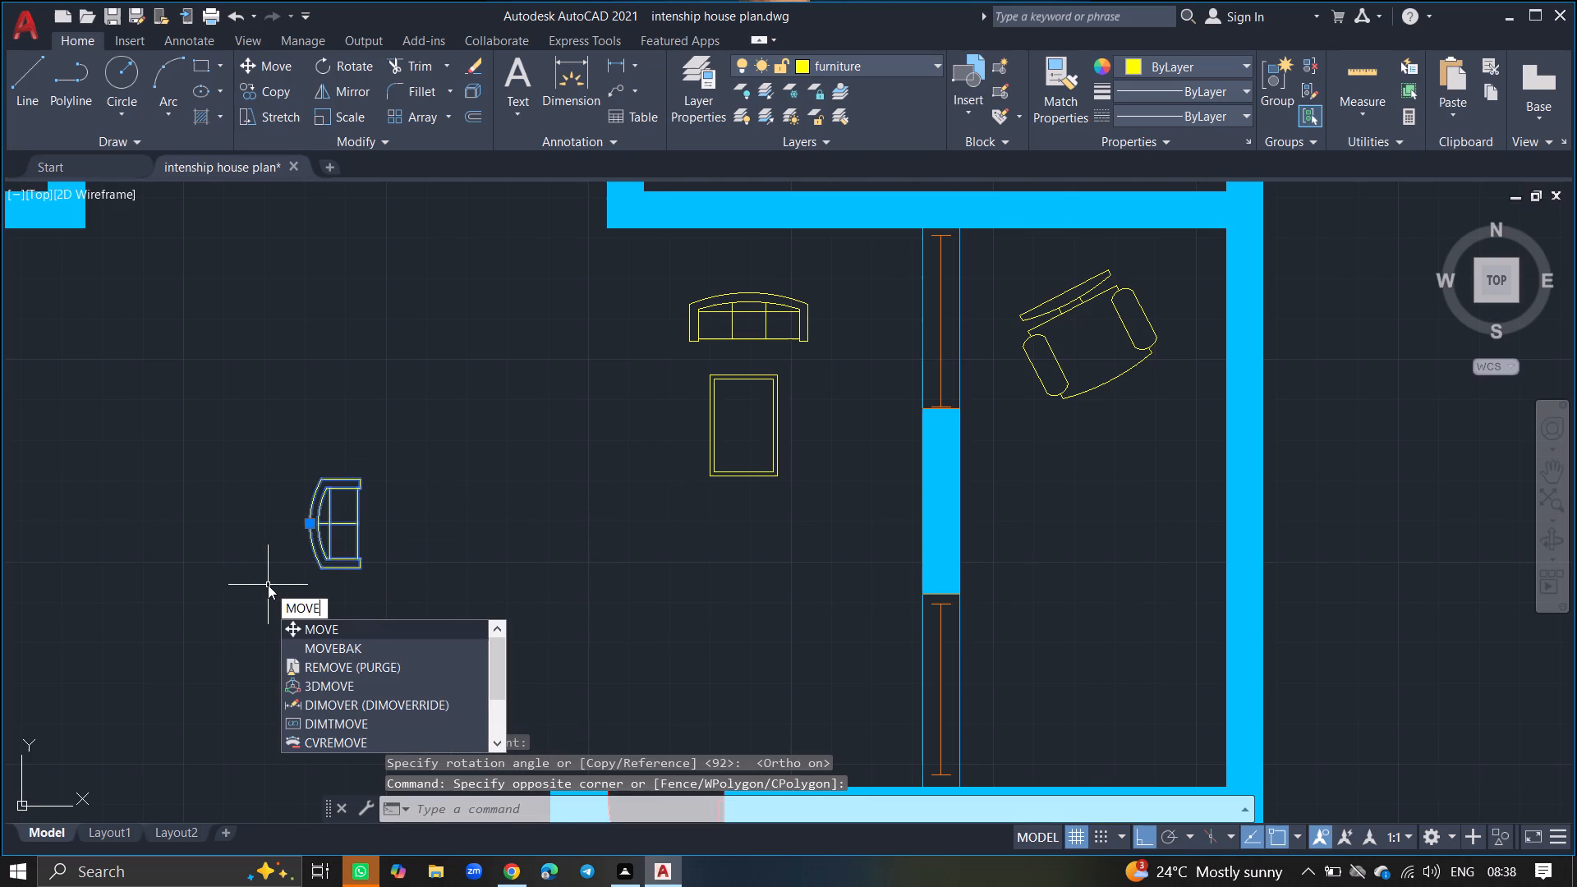
pyautogui.press('Return')
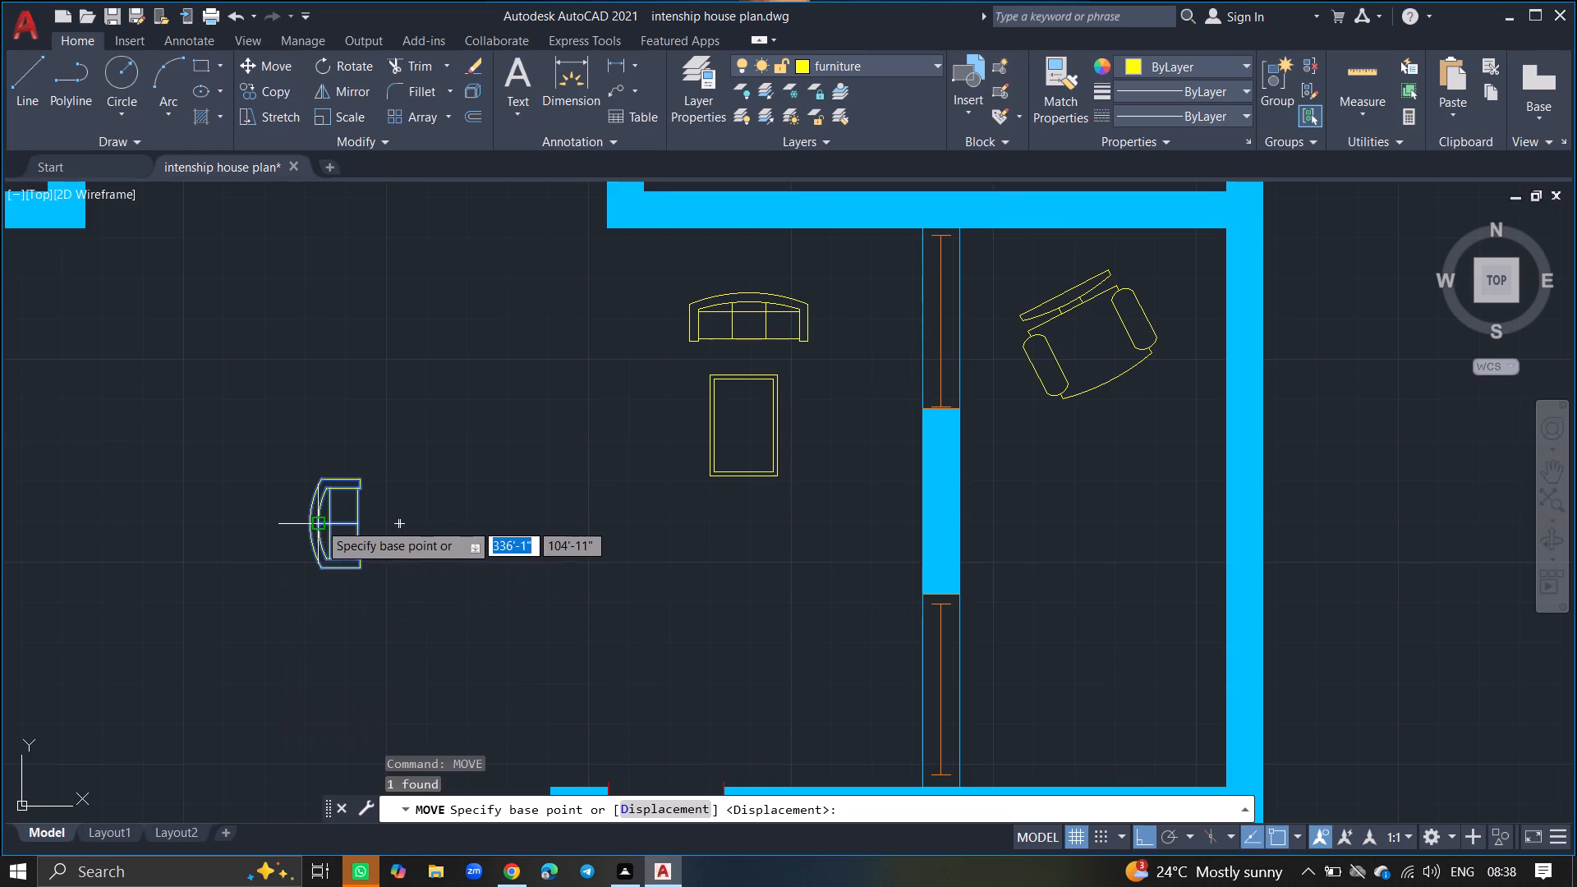
pyautogui.click(319, 522)
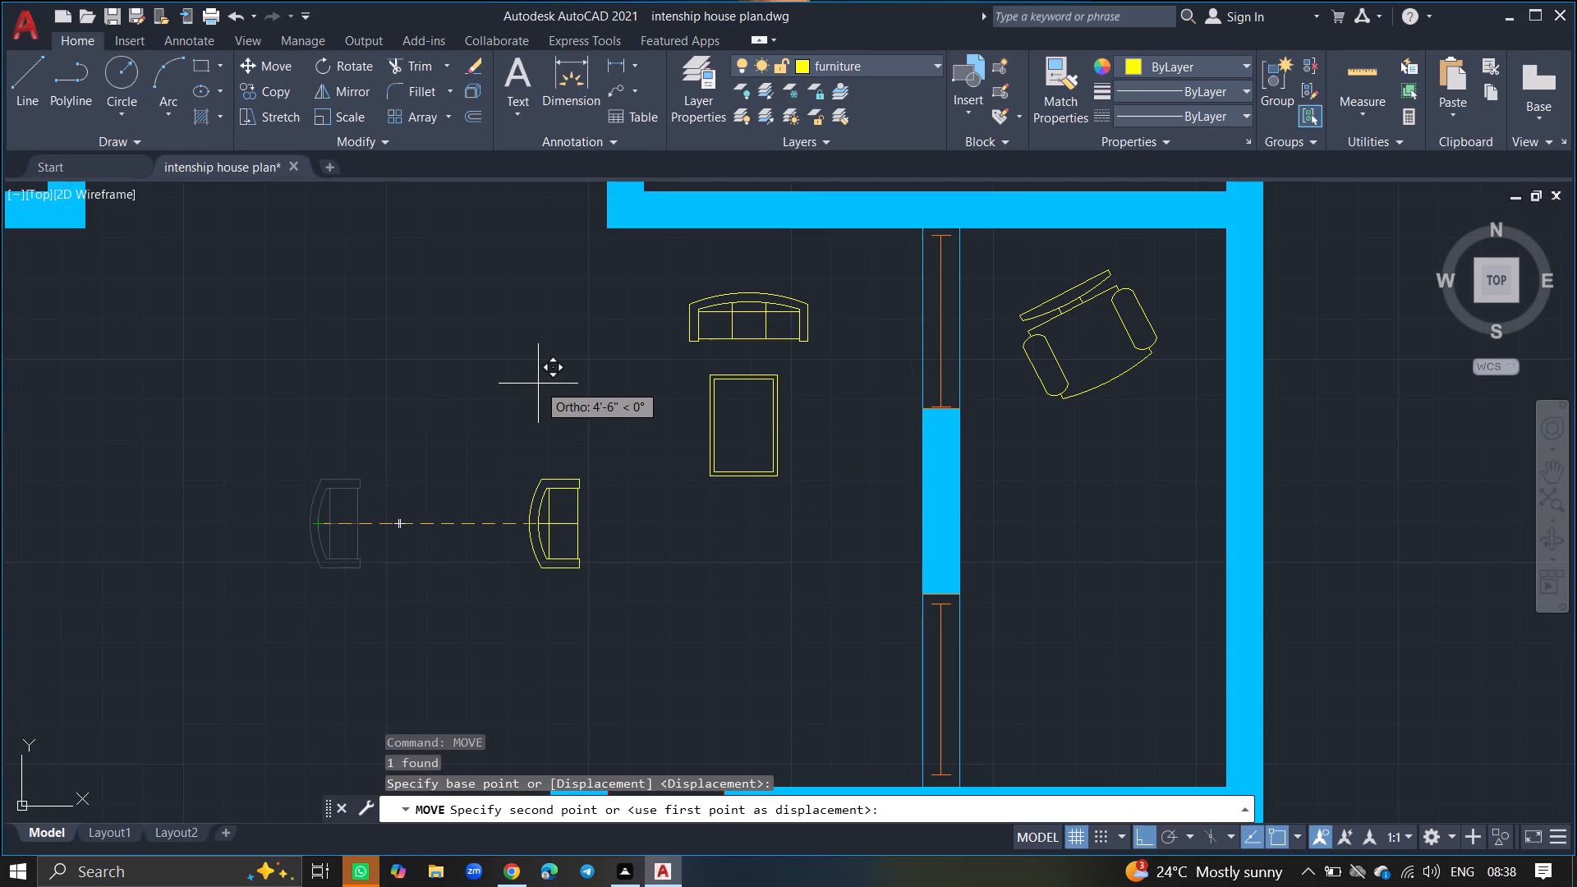
pyautogui.press('F8')
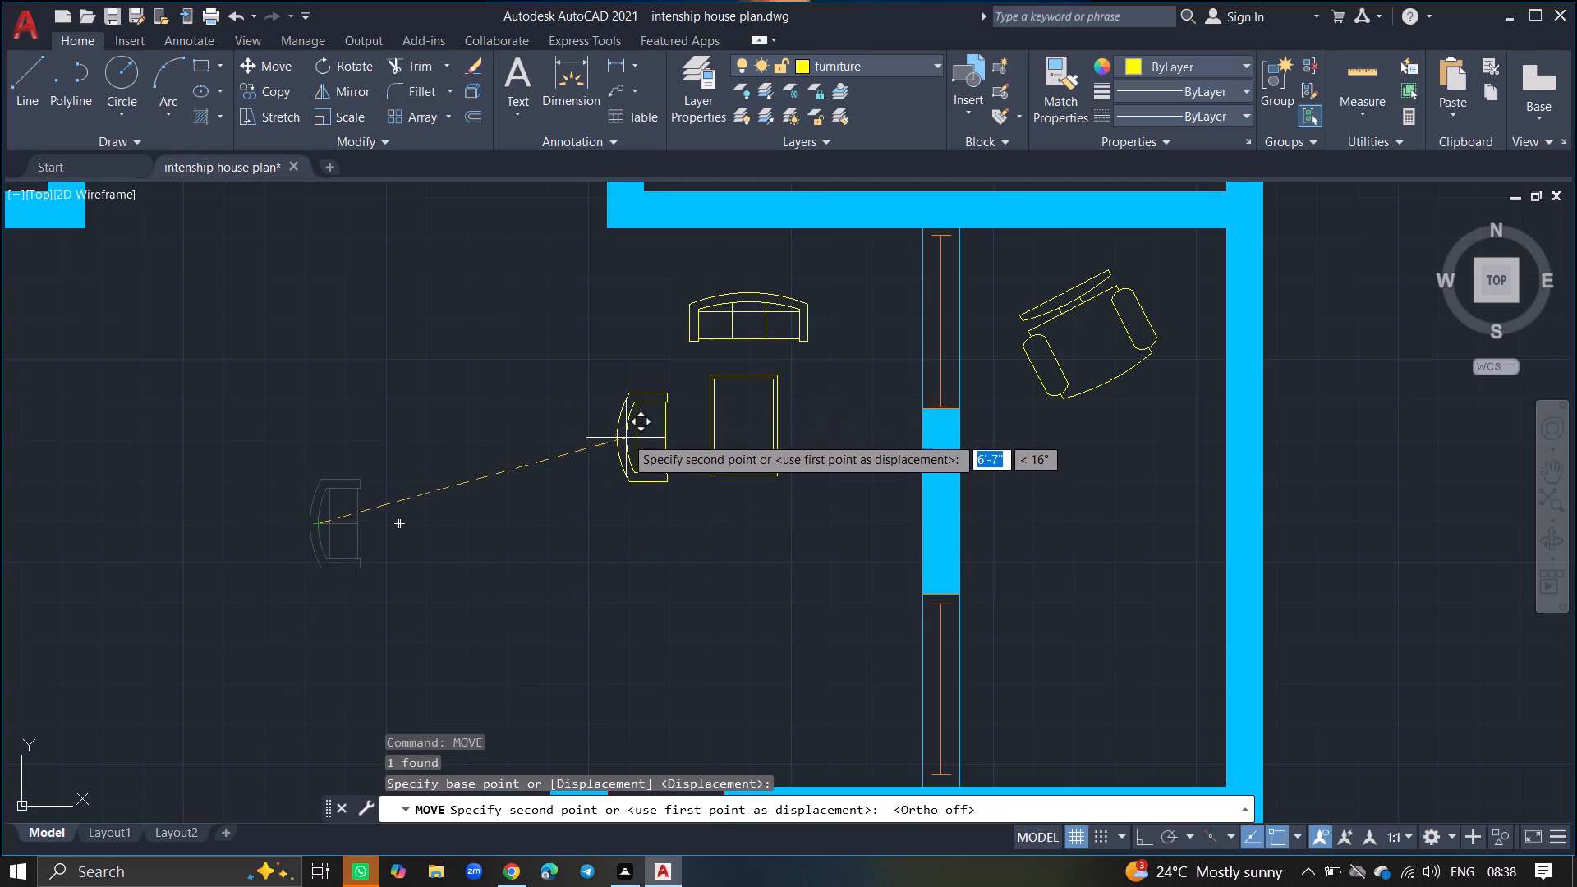
pyautogui.click(615, 432)
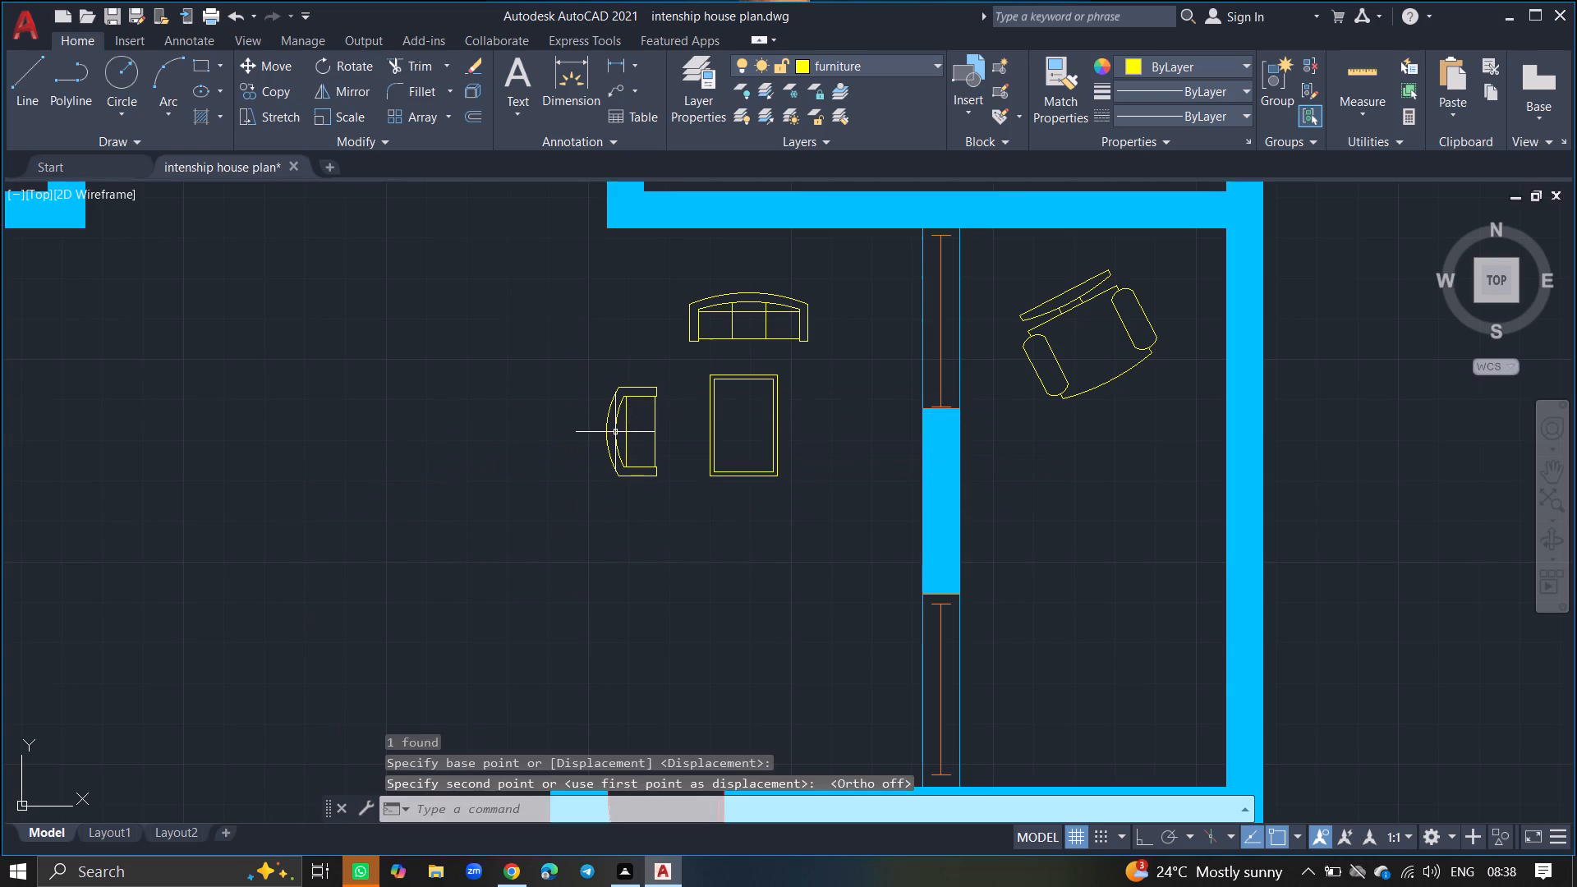
# Draw a rectangular table about 2'-2" by 1'-2" just north of the roundback sofa near the west entrance door.
pyautogui.keyDown('ctrl'); pyautogui.scroll(-5, 497, 438); pyautogui.keyUp('ctrl')
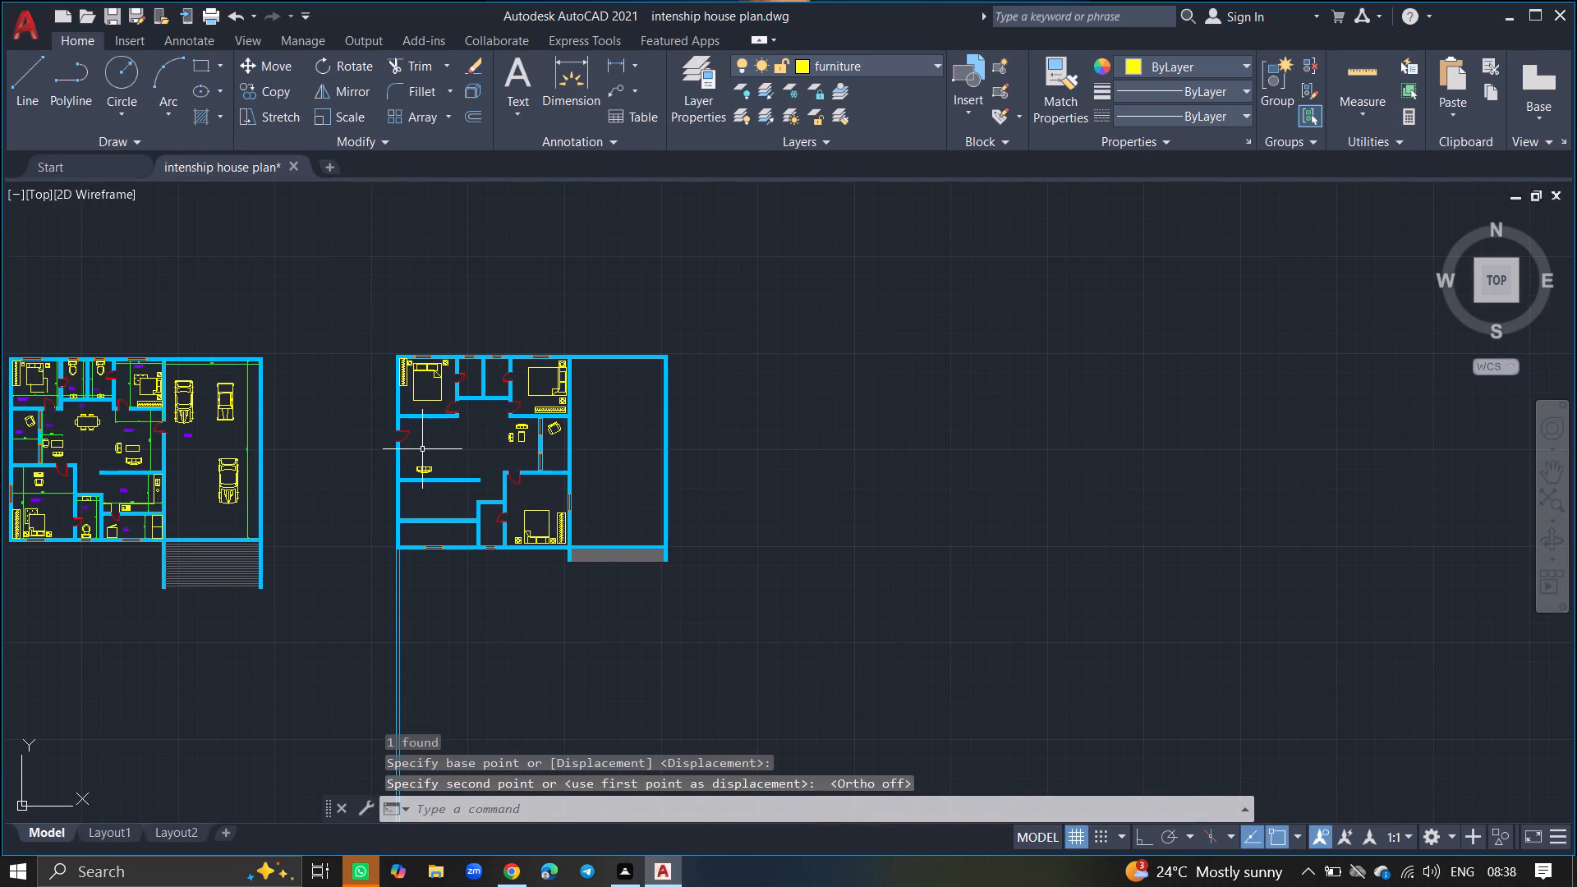
pyautogui.write('REC')
pyautogui.press('Return')
pyautogui.keyDown('ctrl'); pyautogui.scroll(6, 417, 449); pyautogui.keyUp('ctrl')
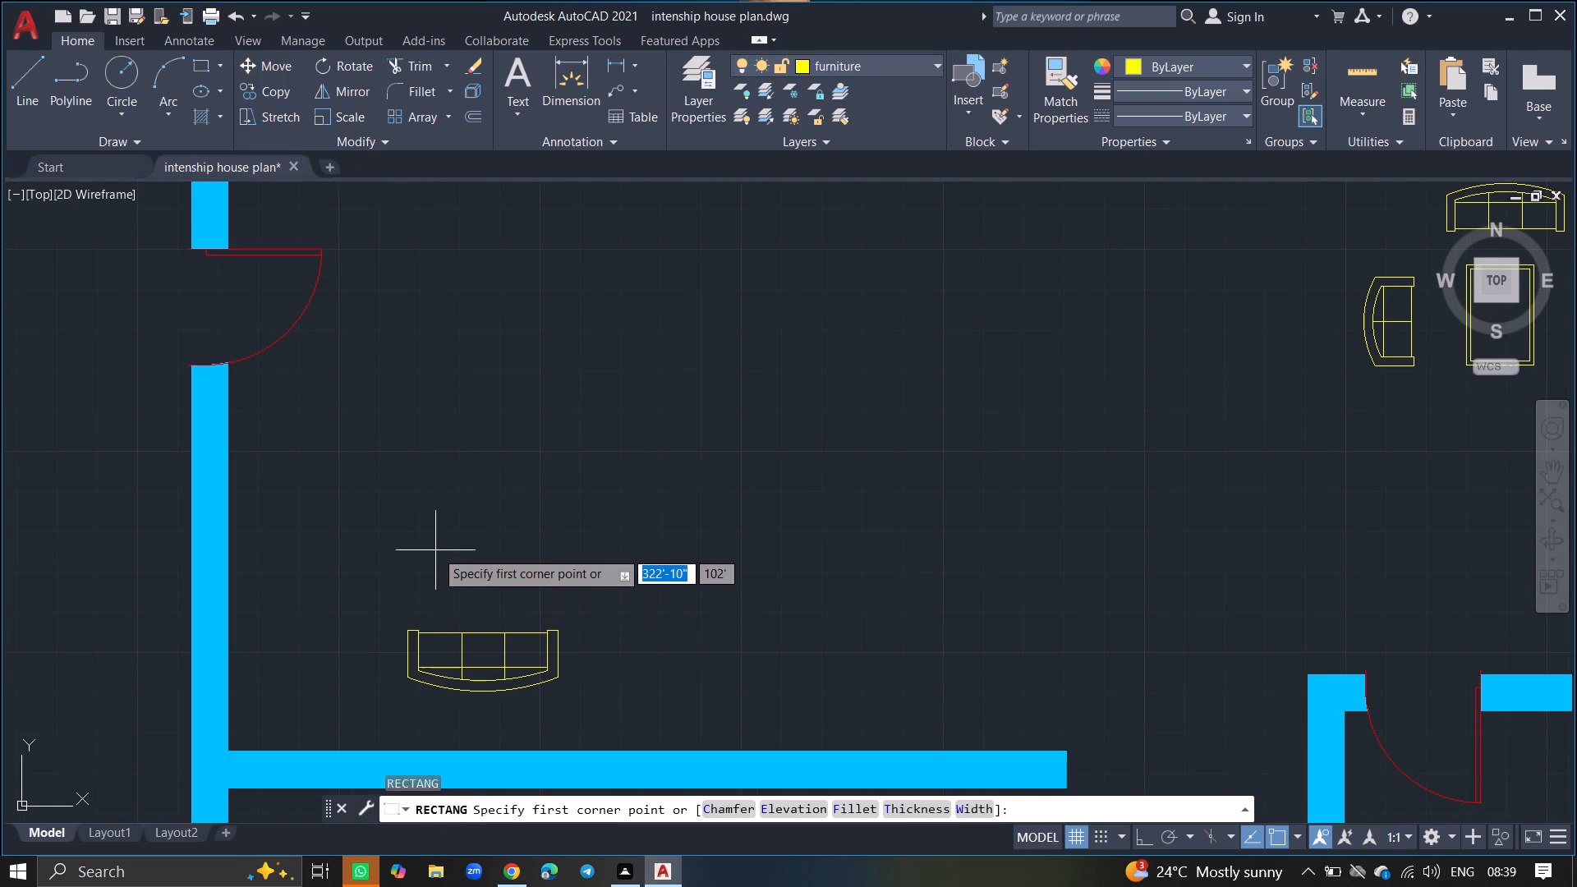
pyautogui.click(433, 516)
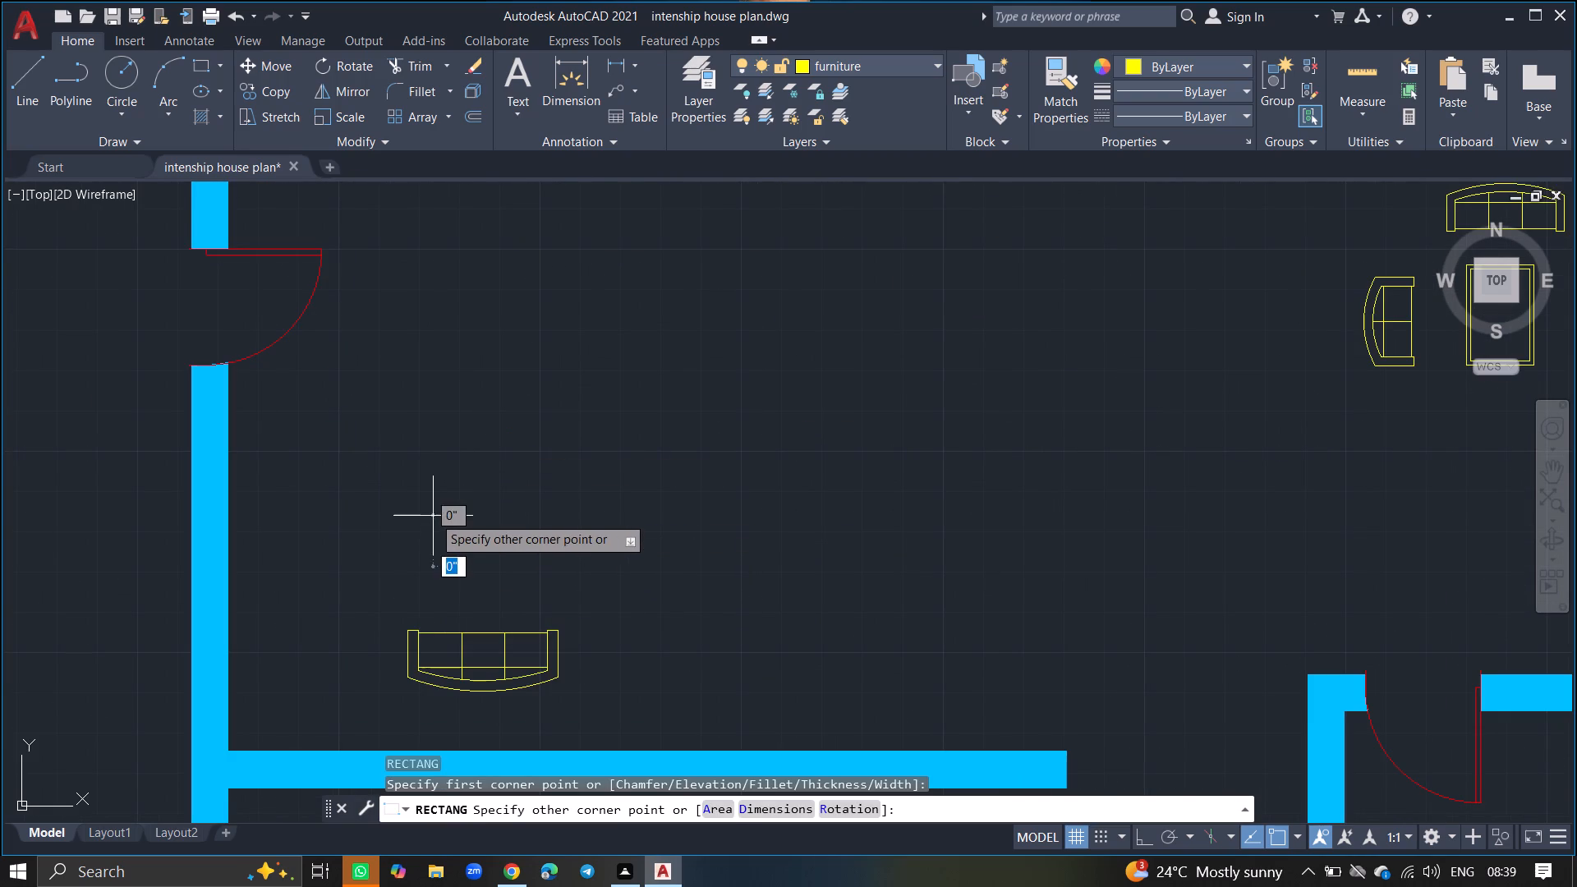
pyautogui.click(536, 568)
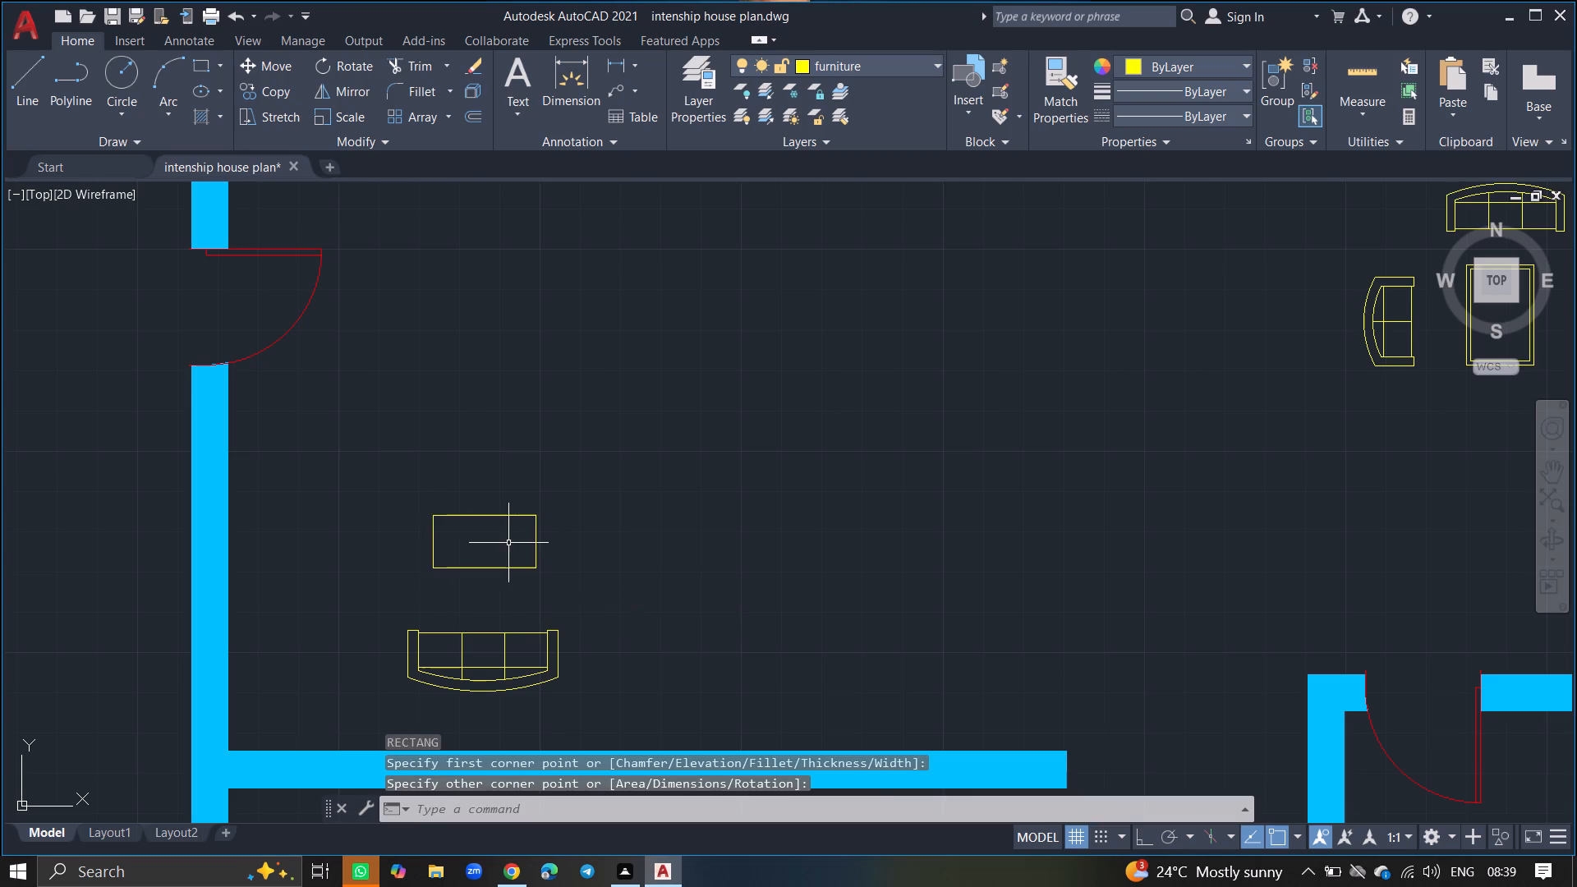
# Offset the new table rectangle 1" inward to give it a double border.
pyautogui.keyDown('ctrl'); pyautogui.scroll(4, 508, 543); pyautogui.keyUp('ctrl')
pyautogui.write('OFF')
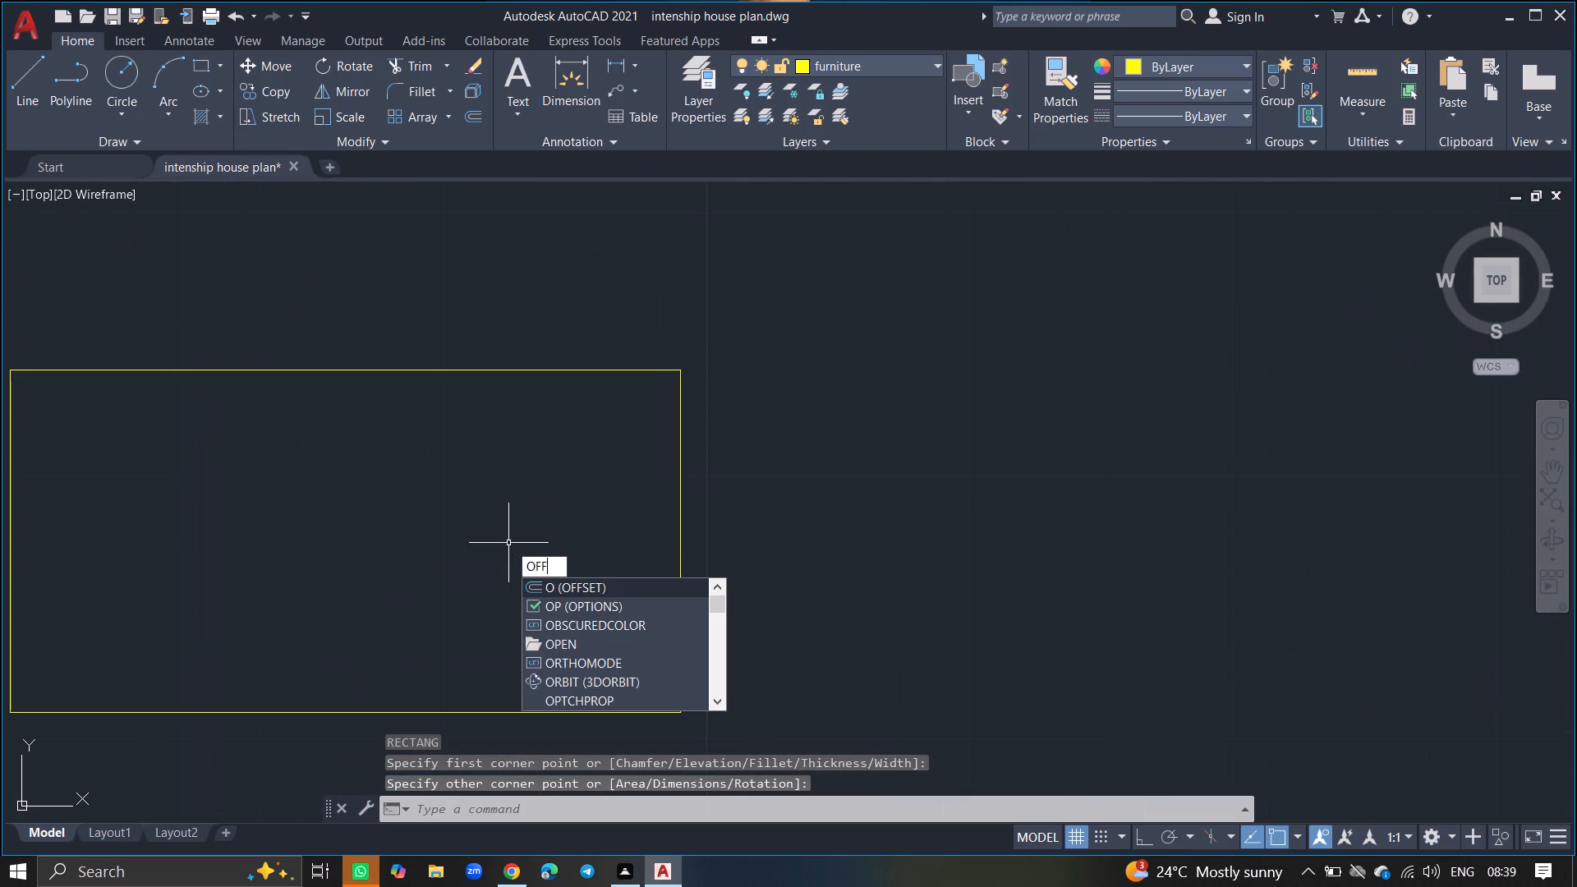
pyautogui.write('SET')
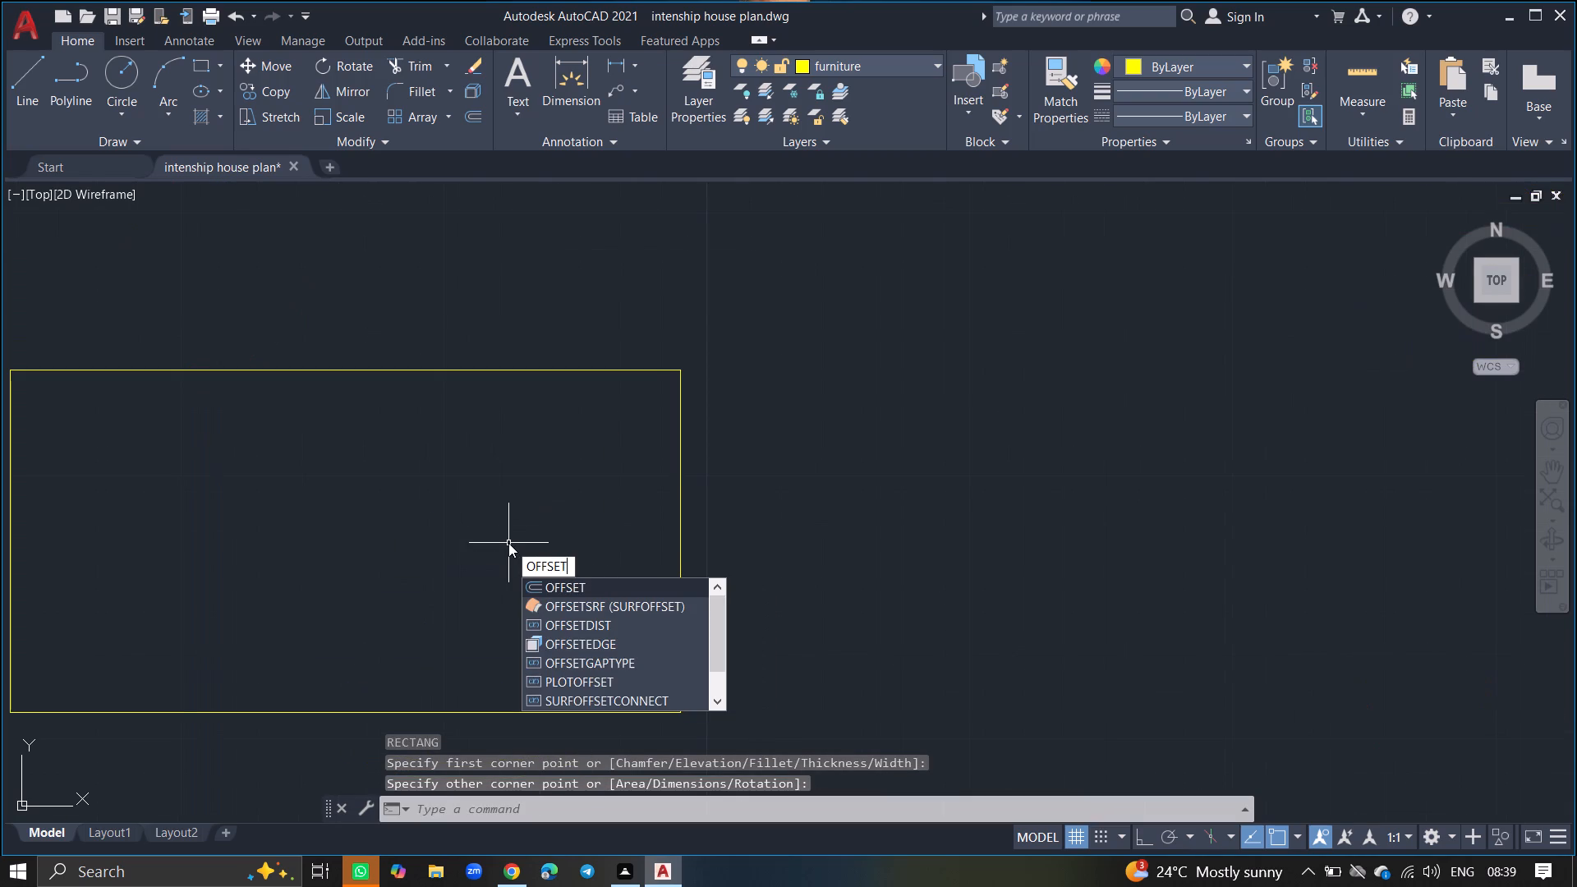
pyautogui.press('Return')
pyautogui.press('Return')
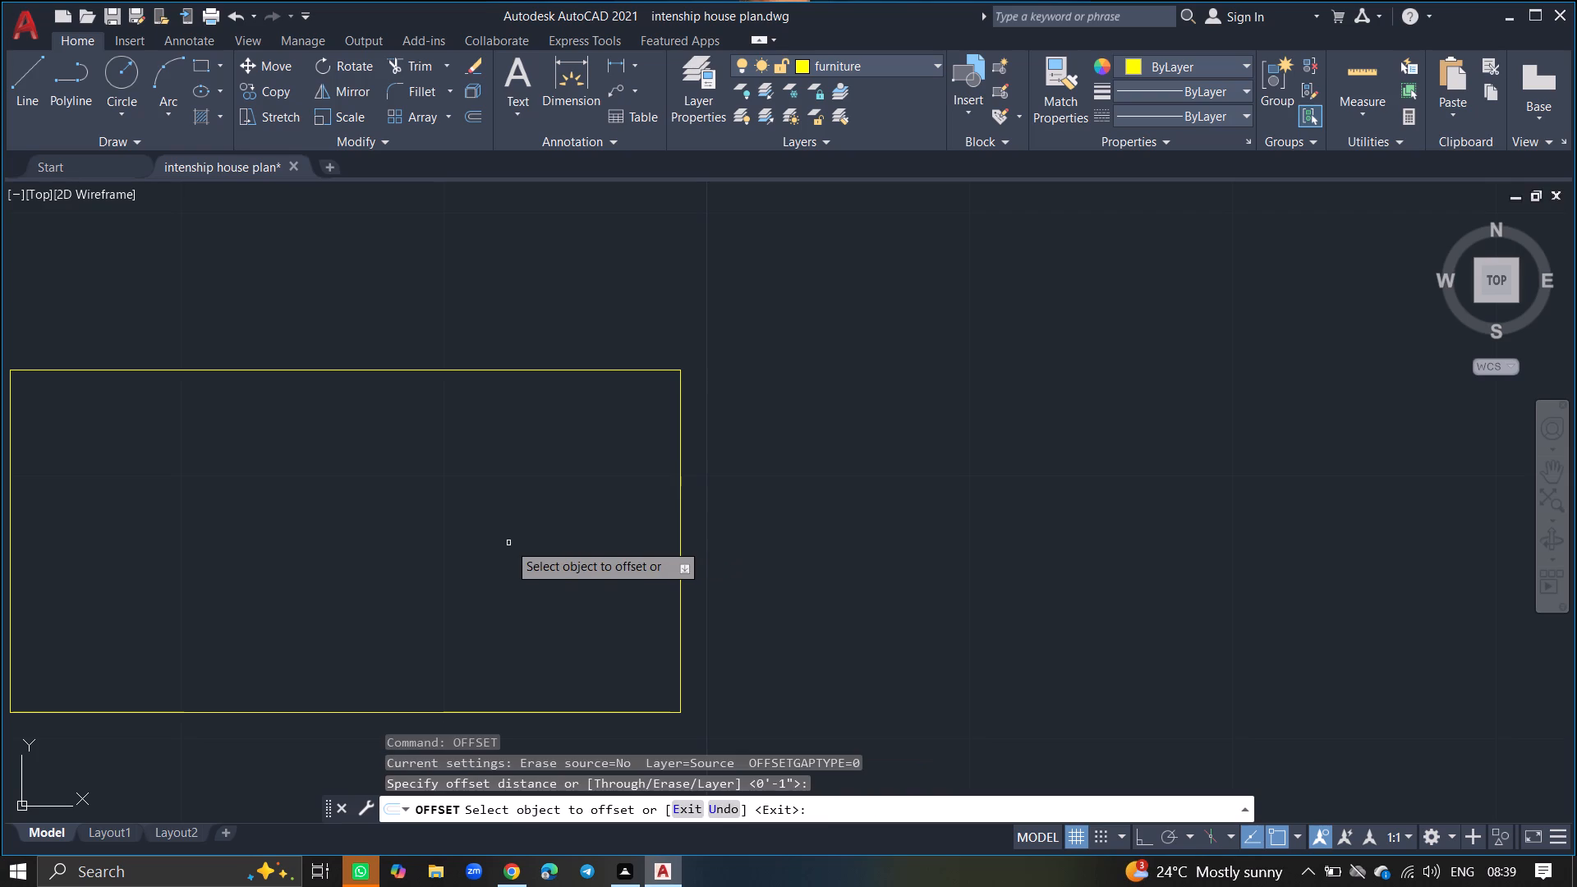
pyautogui.click(679, 492)
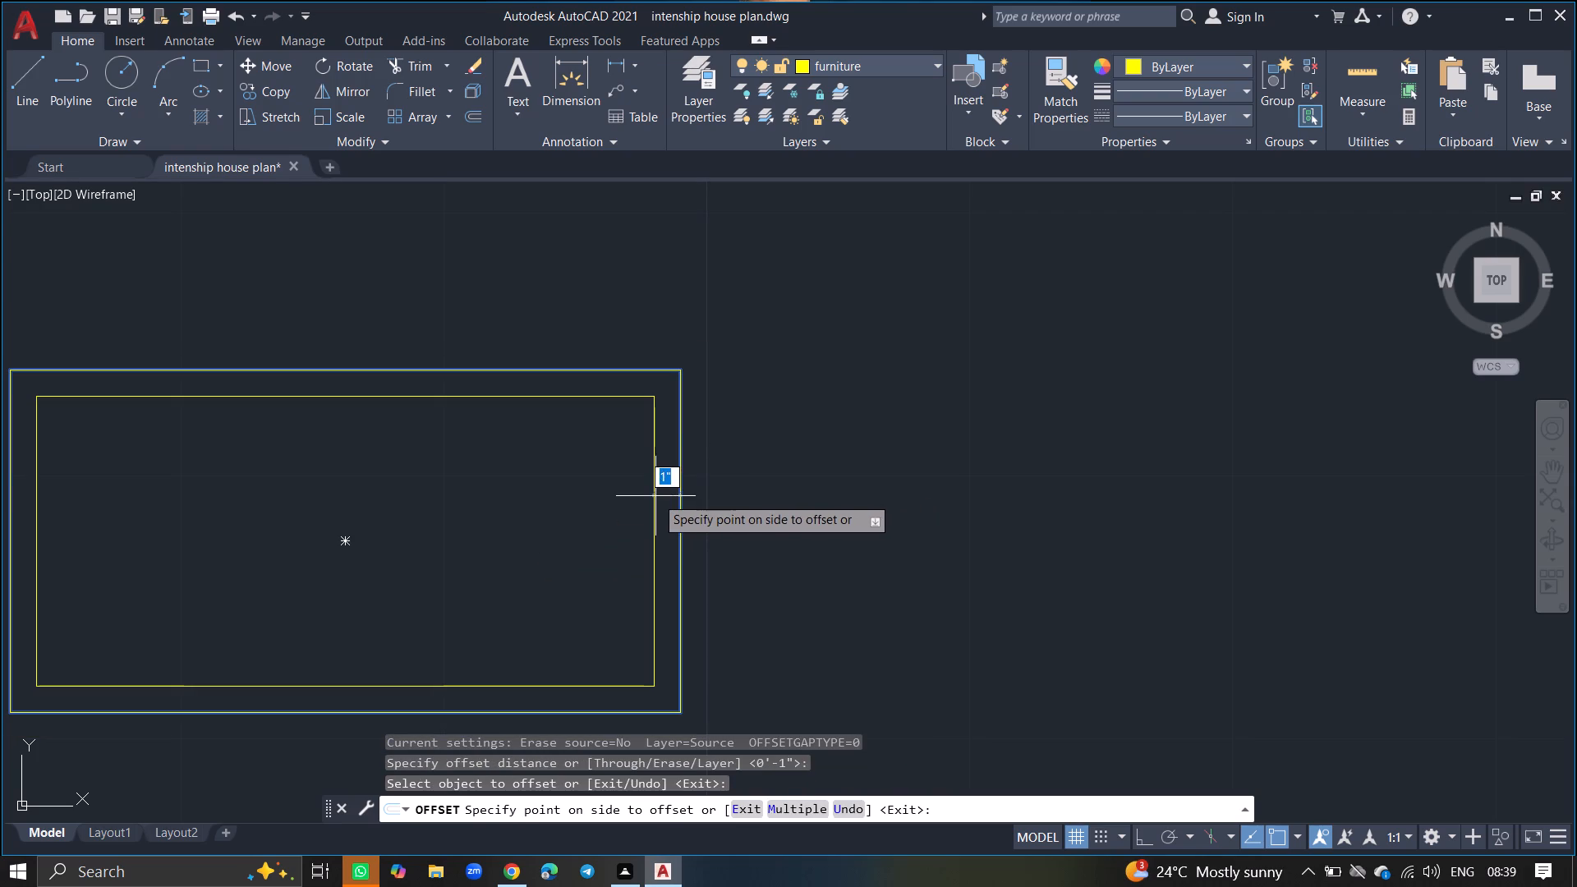
pyautogui.click(655, 496)
# Offset the living hall and drawing hall table rectangles 1" inward in the dimensioned plan to the west.
pyautogui.keyDown('ctrl'); pyautogui.scroll(-5, 655, 496); pyautogui.keyUp('ctrl')
pyautogui.keyDown('ctrl'); pyautogui.scroll(-4, 548, 481); pyautogui.keyUp('ctrl')
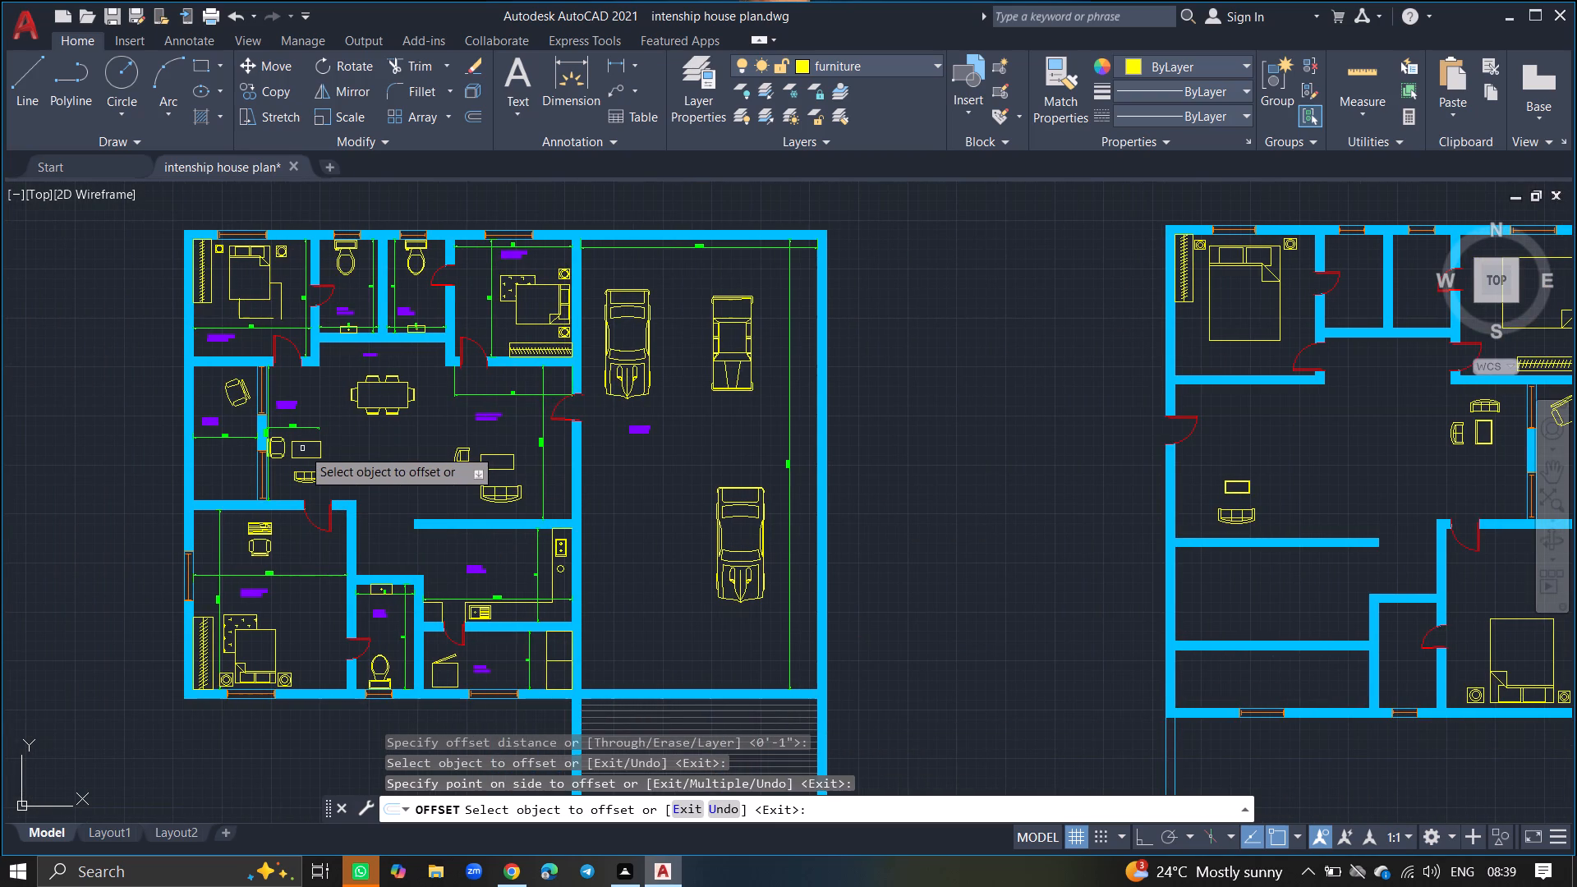
pyautogui.keyDown('ctrl'); pyautogui.scroll(6, 302, 448); pyautogui.keyUp('ctrl')
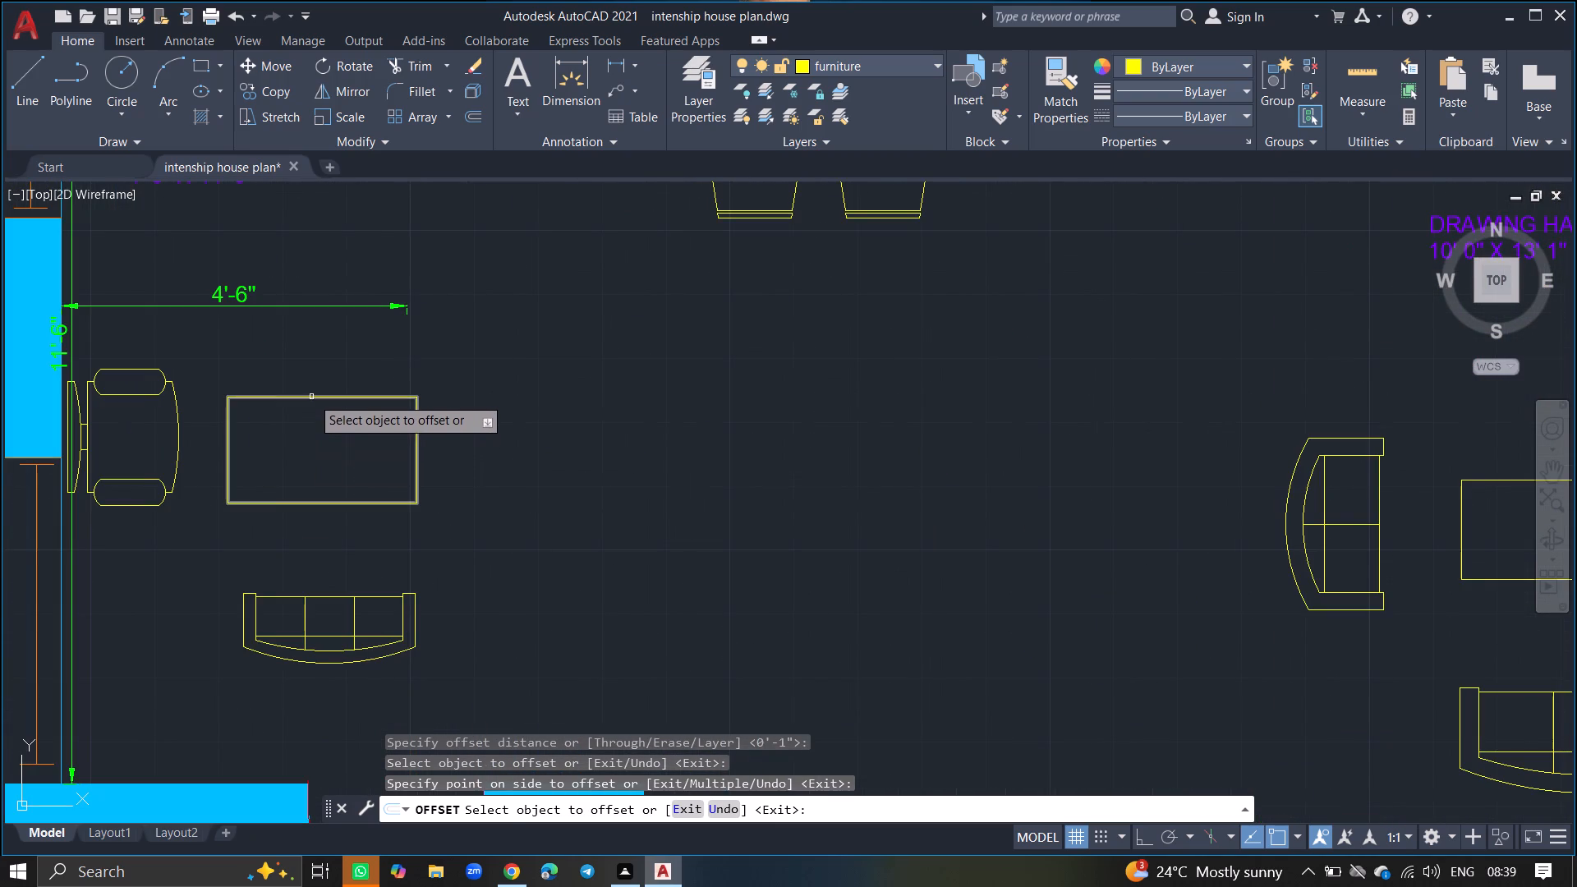
pyautogui.click(311, 397)
pyautogui.click(309, 430)
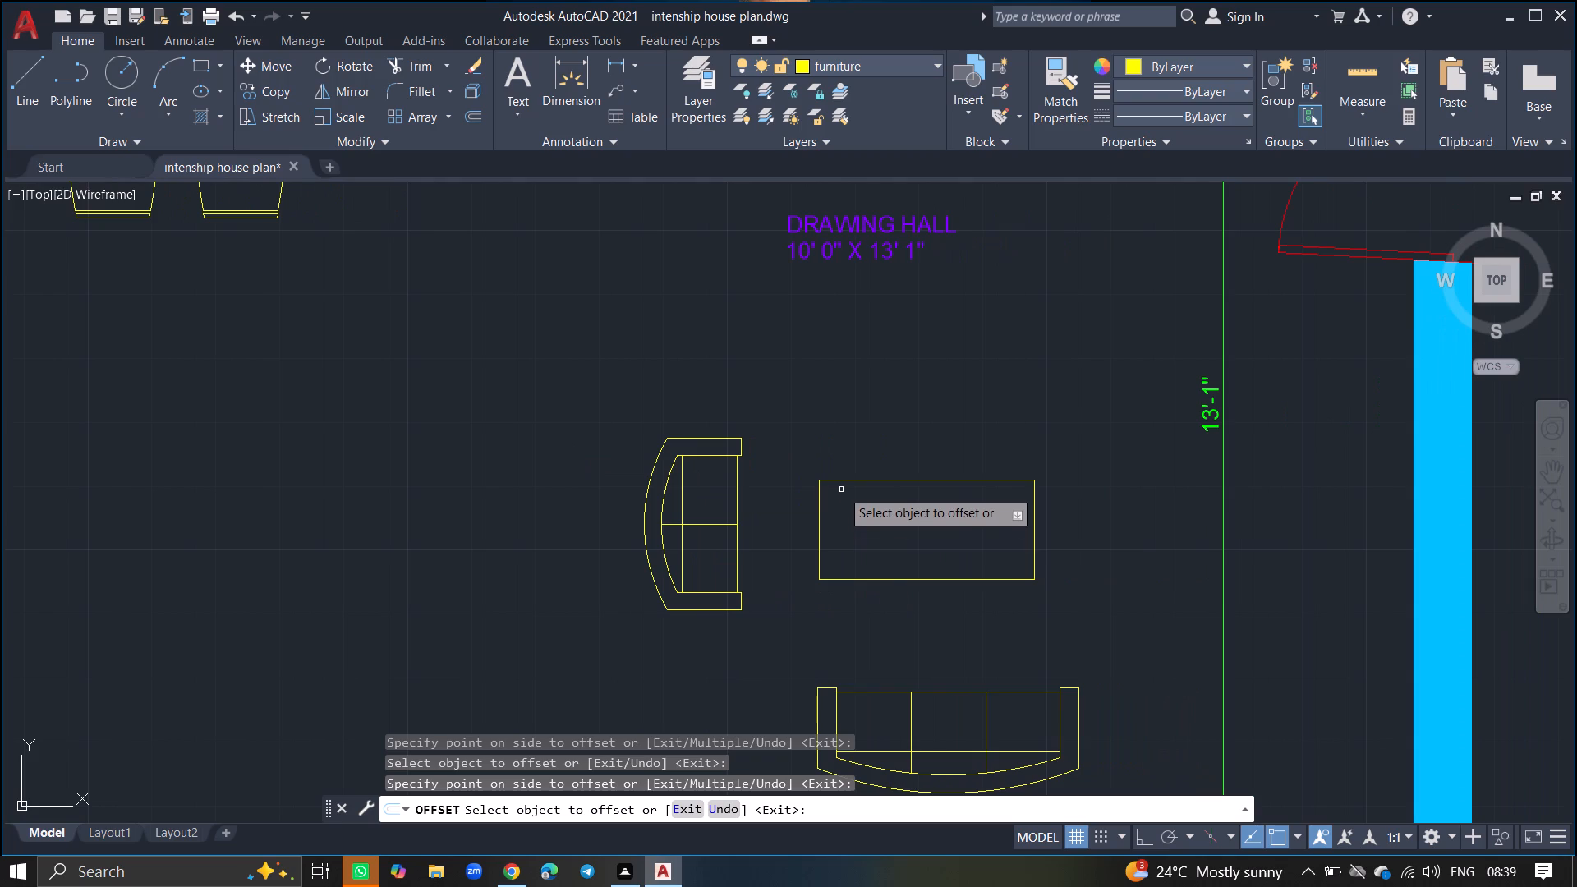
pyautogui.moveTo(843, 480); pyautogui.dragTo(844, 514)
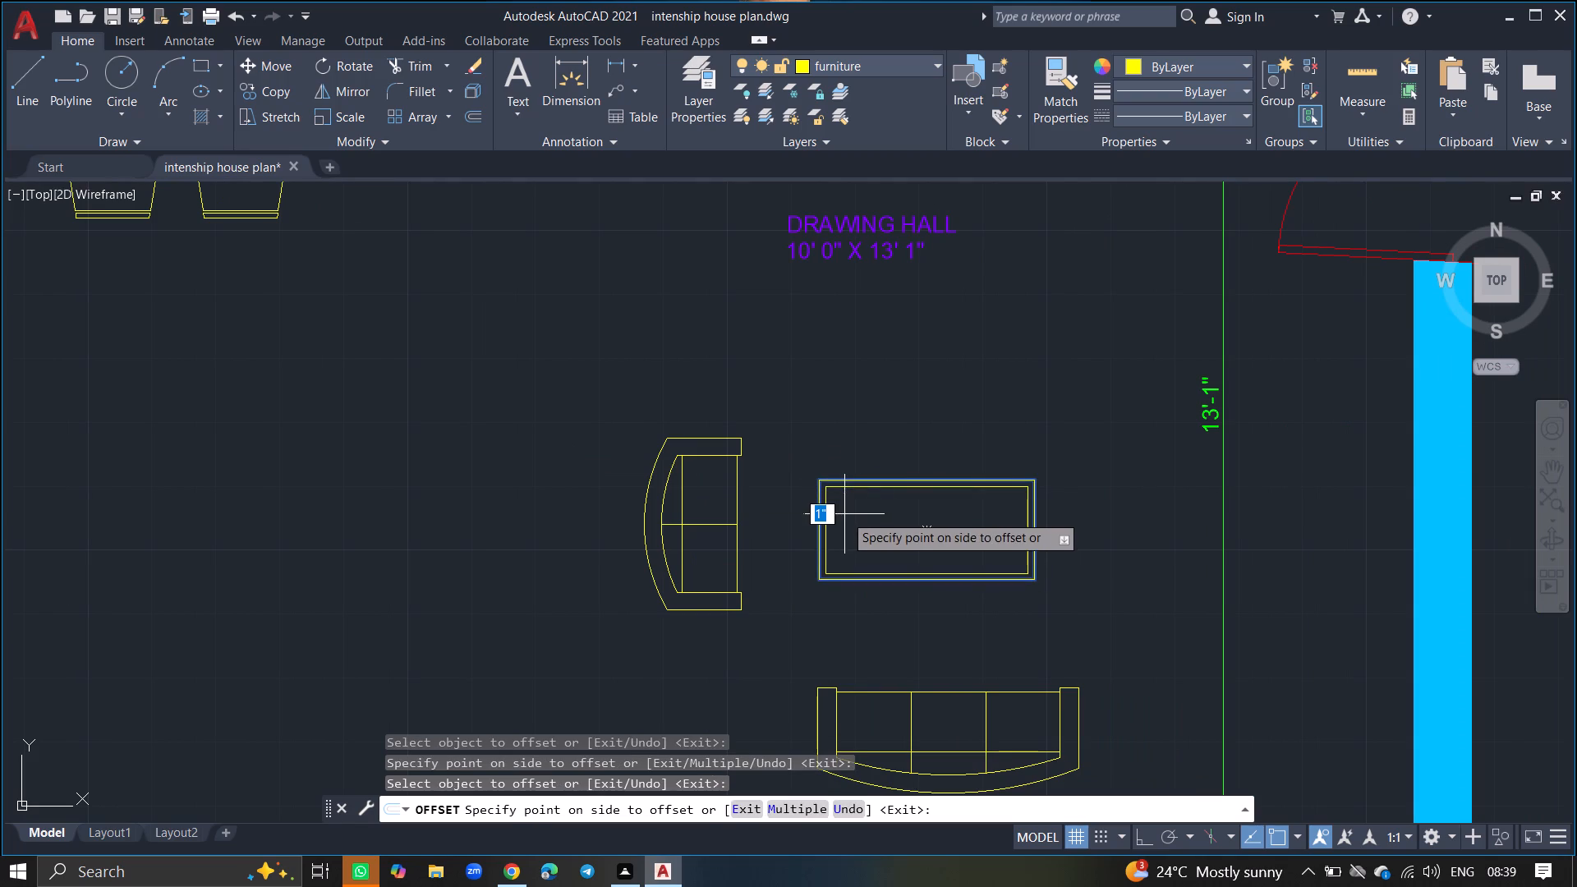
pyautogui.click(844, 514)
pyautogui.press('Return')
# Rotate the double-bordered drawing hall table 270° about its center with Ortho on, so it stands lengthwise north-south.
pyautogui.keyDown('ctrl'); pyautogui.scroll(-4, 844, 514); pyautogui.keyUp('ctrl')
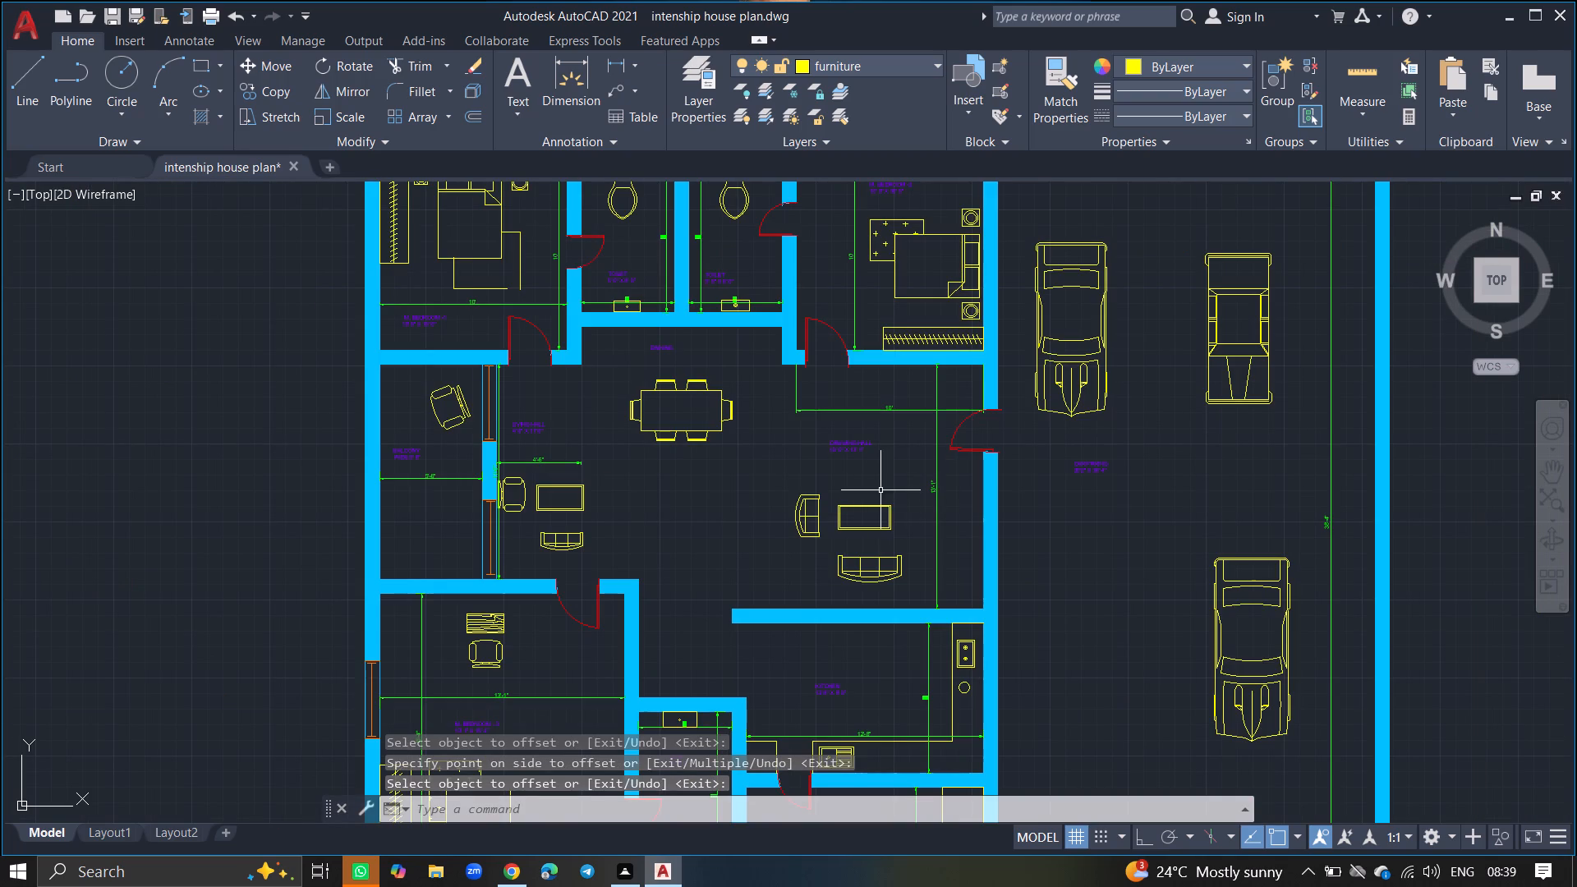
pyautogui.keyDown('ctrl'); pyautogui.scroll(5, 870, 522); pyautogui.keyUp('ctrl')
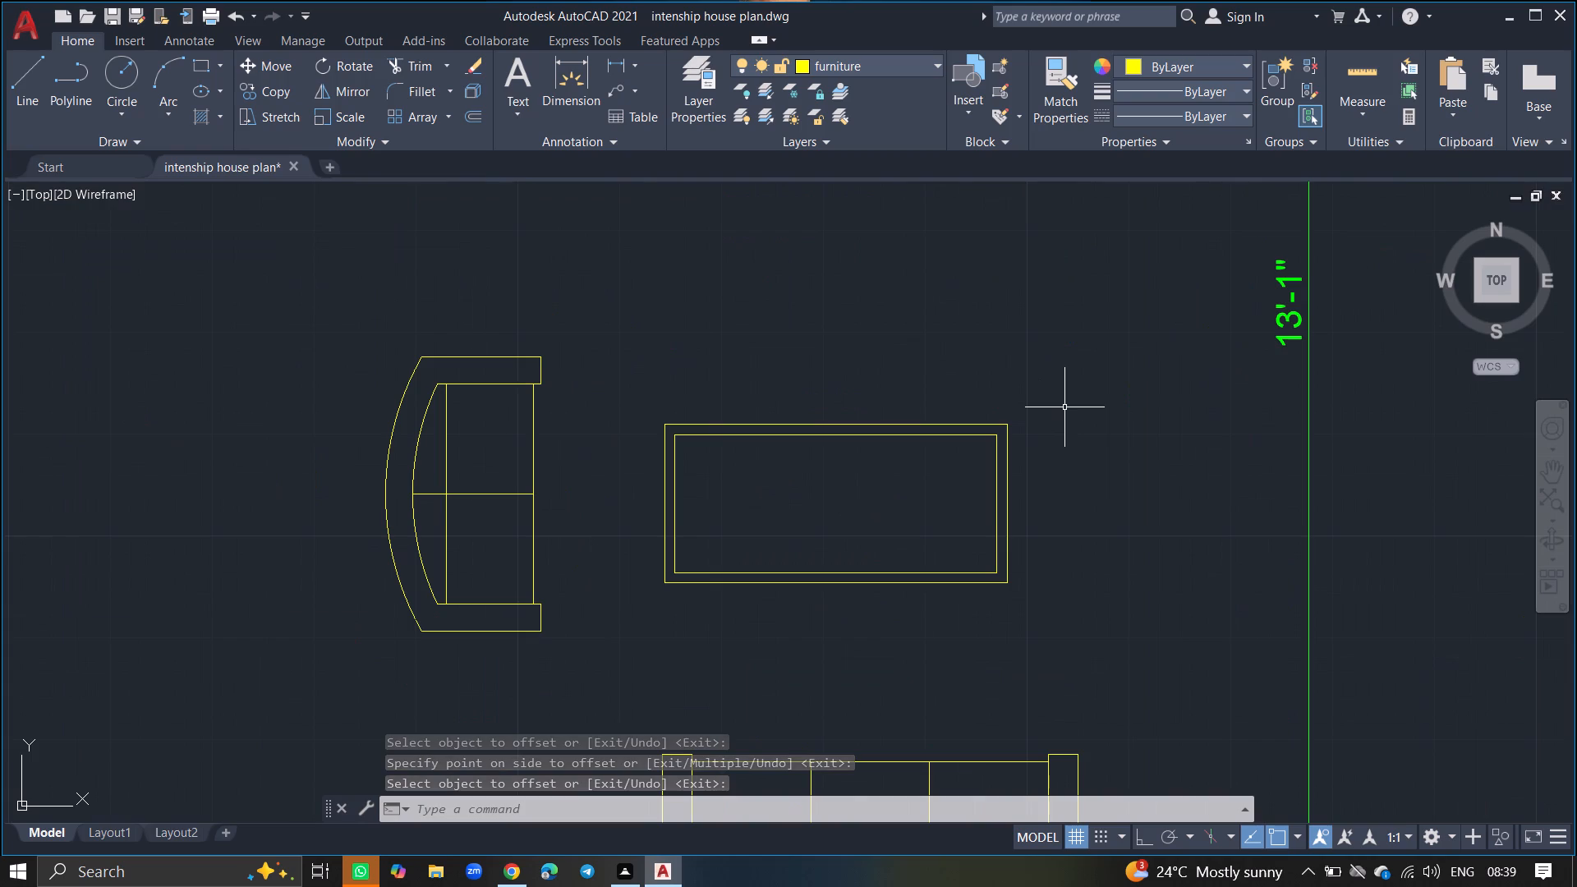
pyautogui.click(1064, 407)
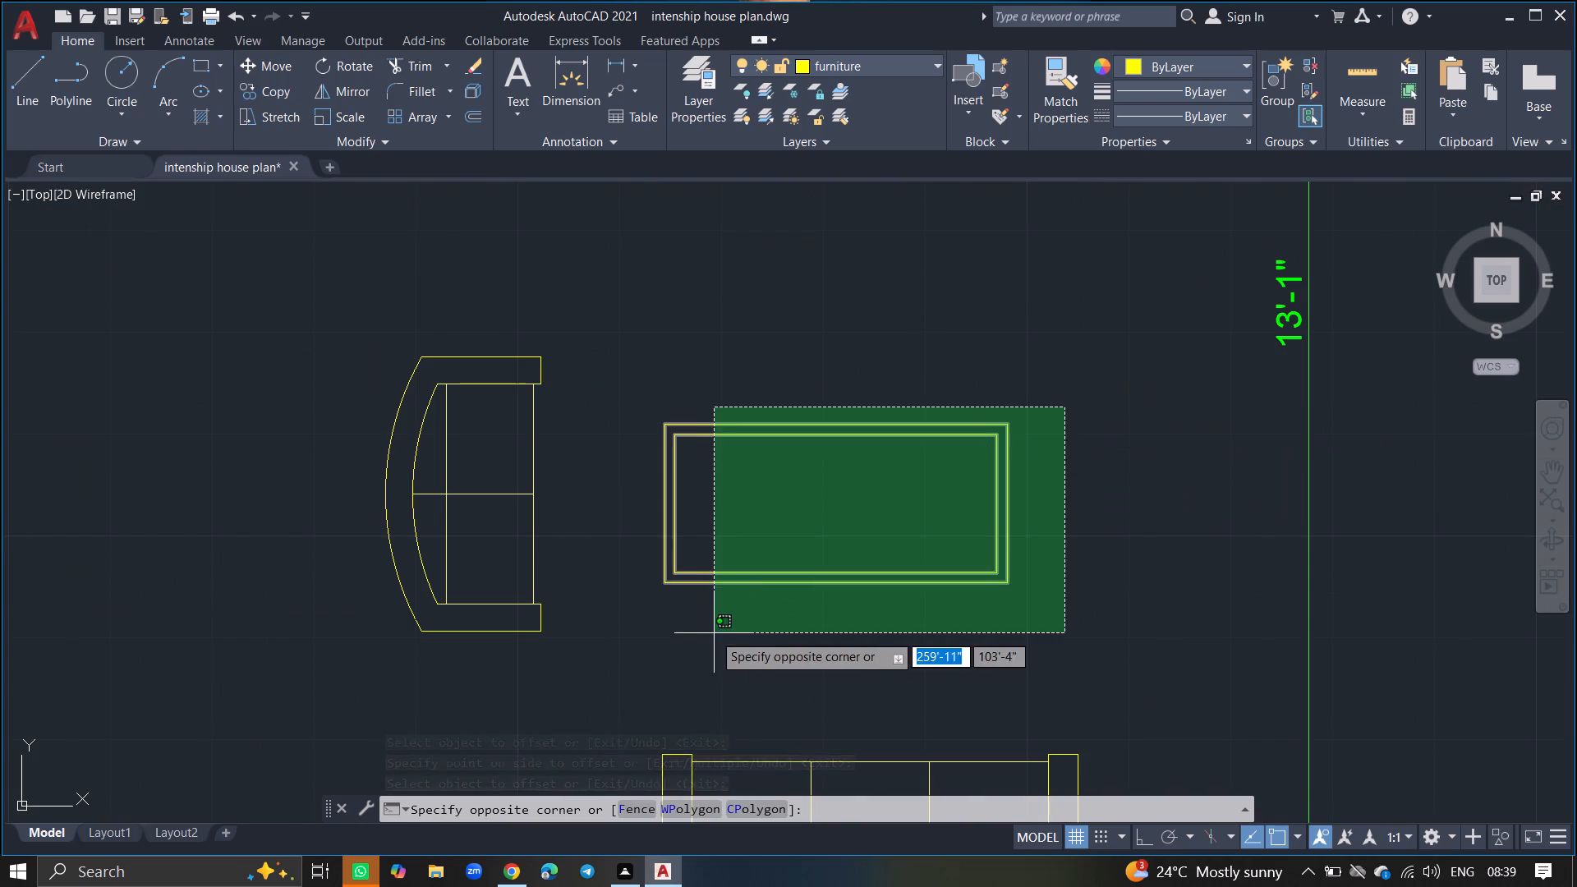
pyautogui.click(618, 649)
pyautogui.write('RO')
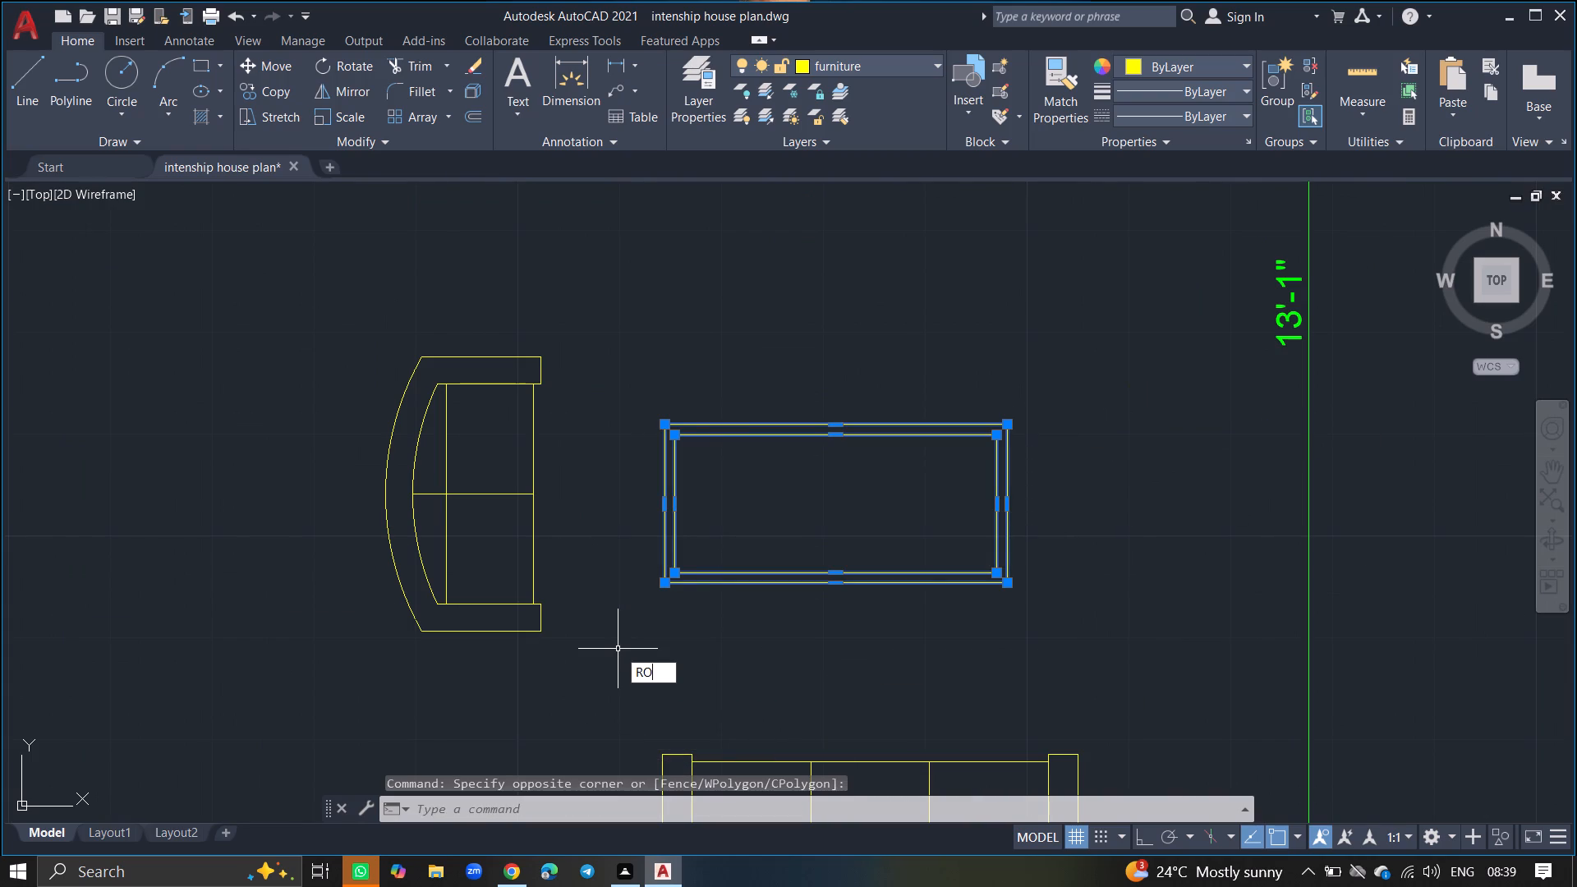
pyautogui.press('Return')
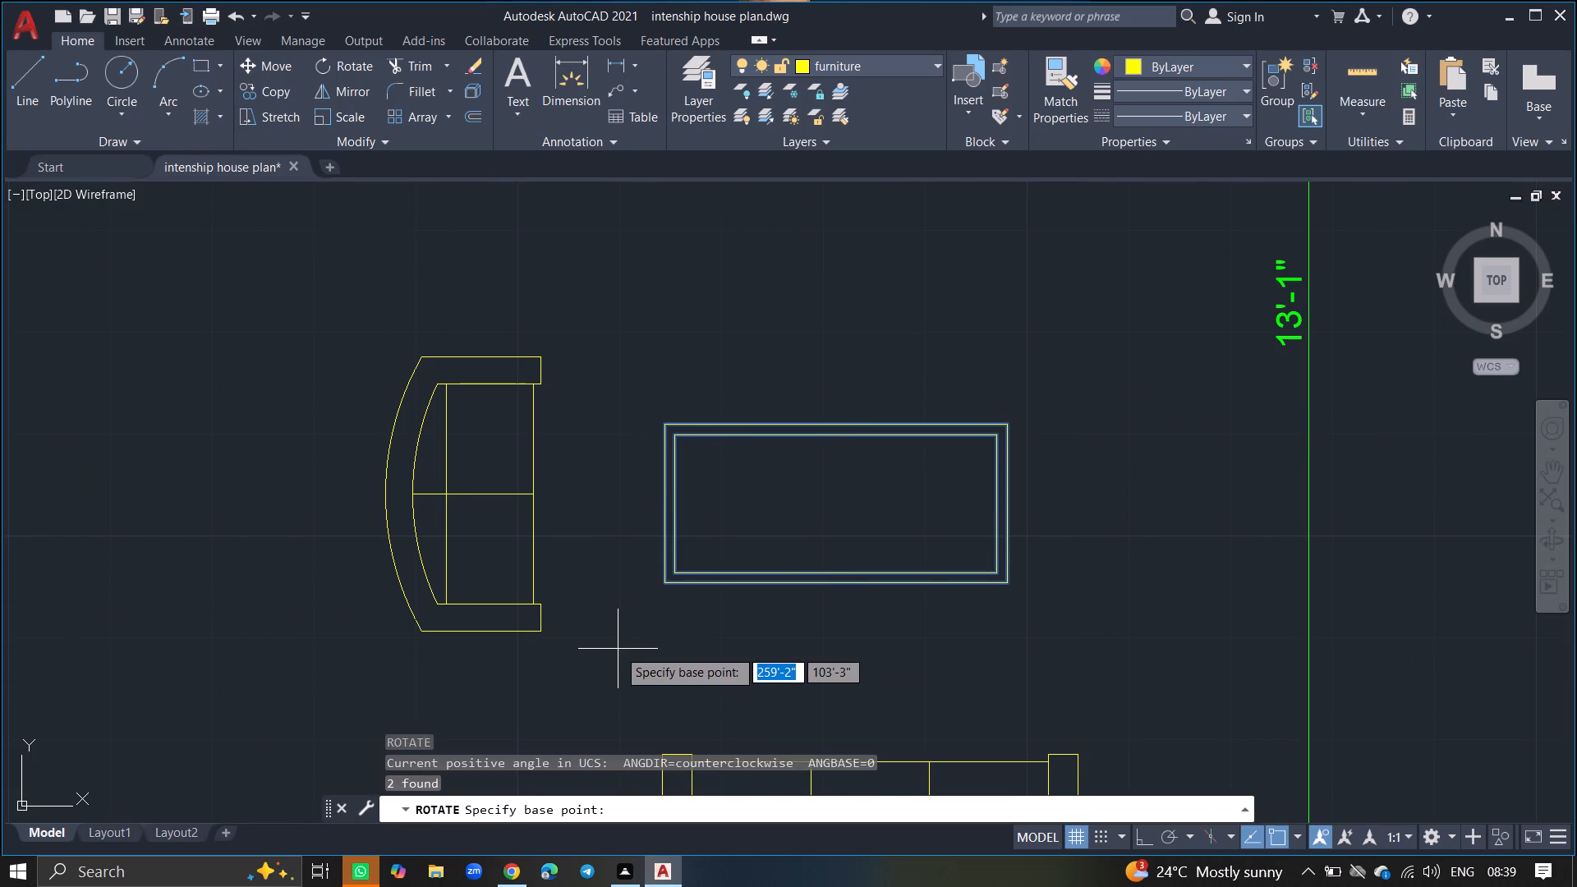
pyautogui.click(835, 502)
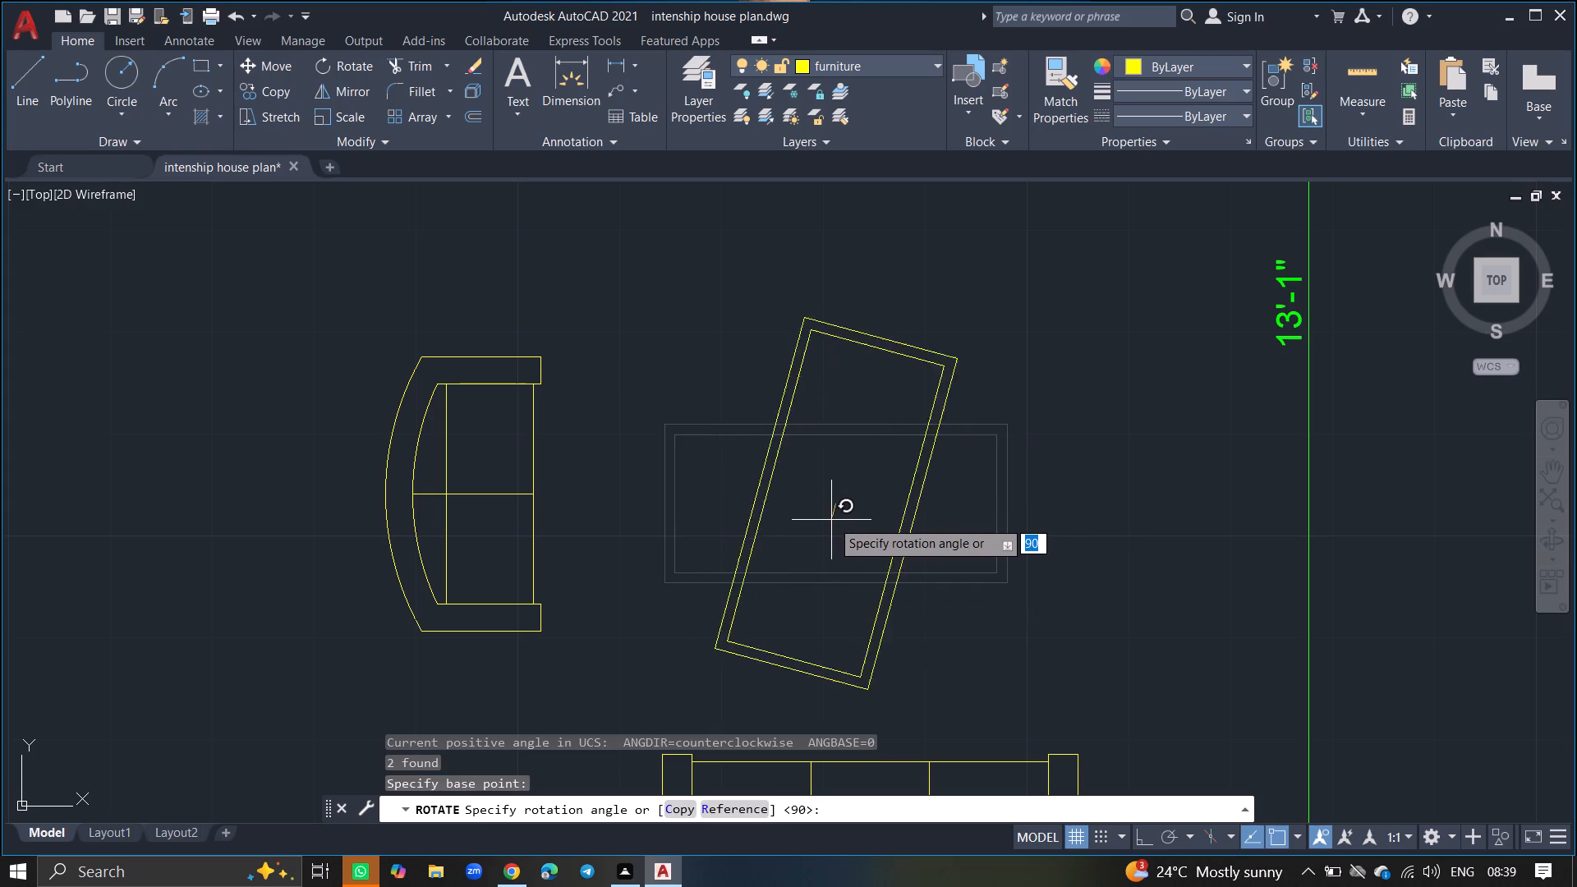
pyautogui.press('F8')
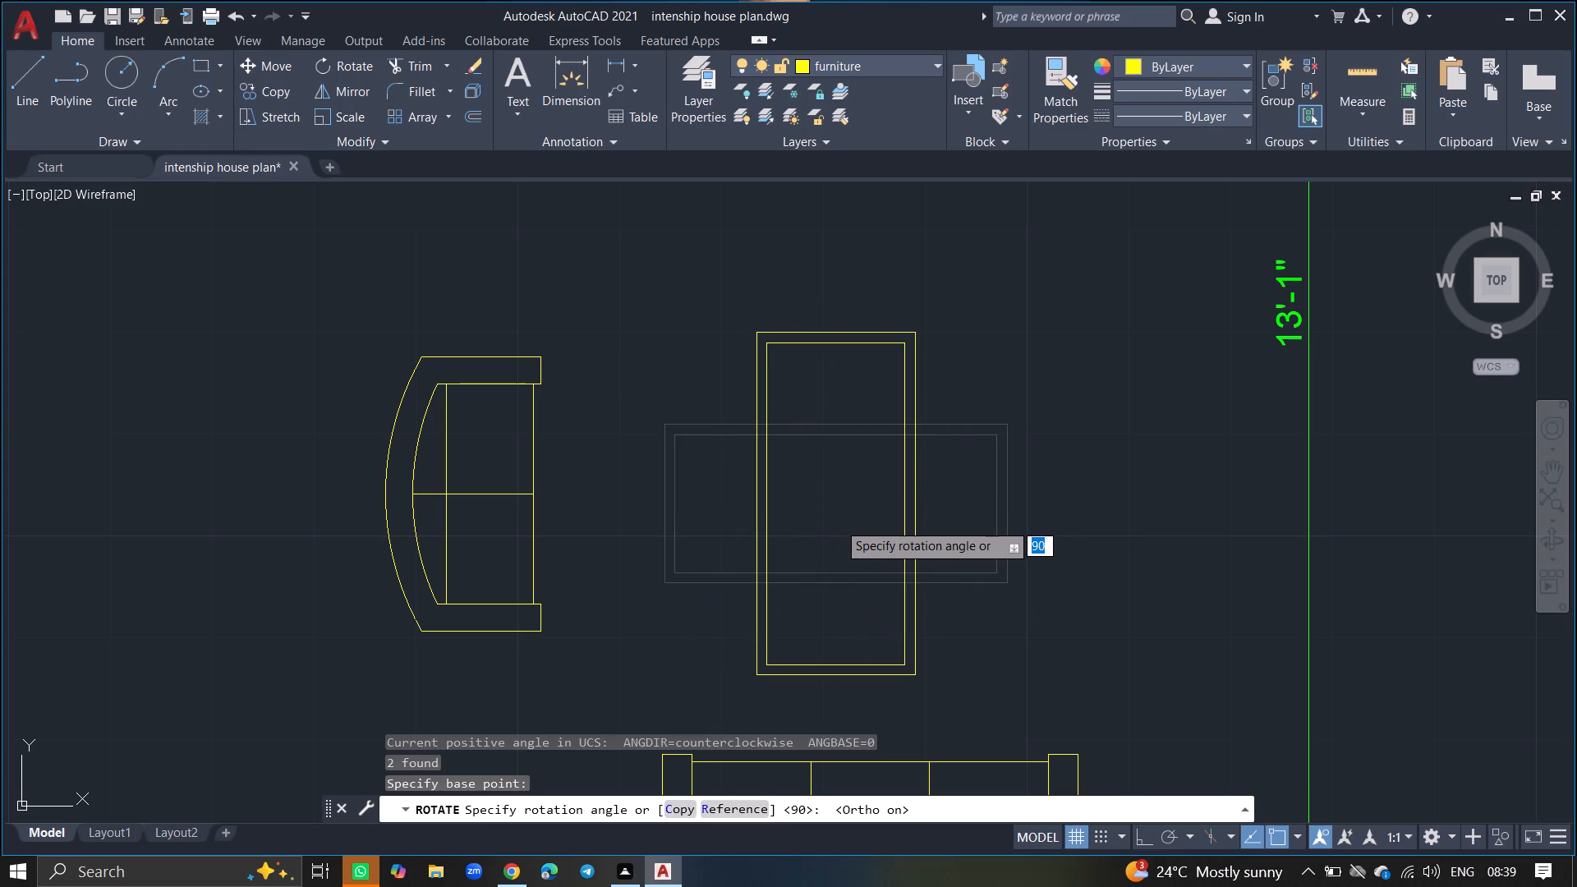
pyautogui.click(838, 522)
# Insert the Chair - Desk block from DesignCenter at the small living room table in the eastern plan, and close DesignCenter.
pyautogui.keyDown('ctrl'); pyautogui.scroll(-3, 838, 522); pyautogui.keyUp('ctrl')
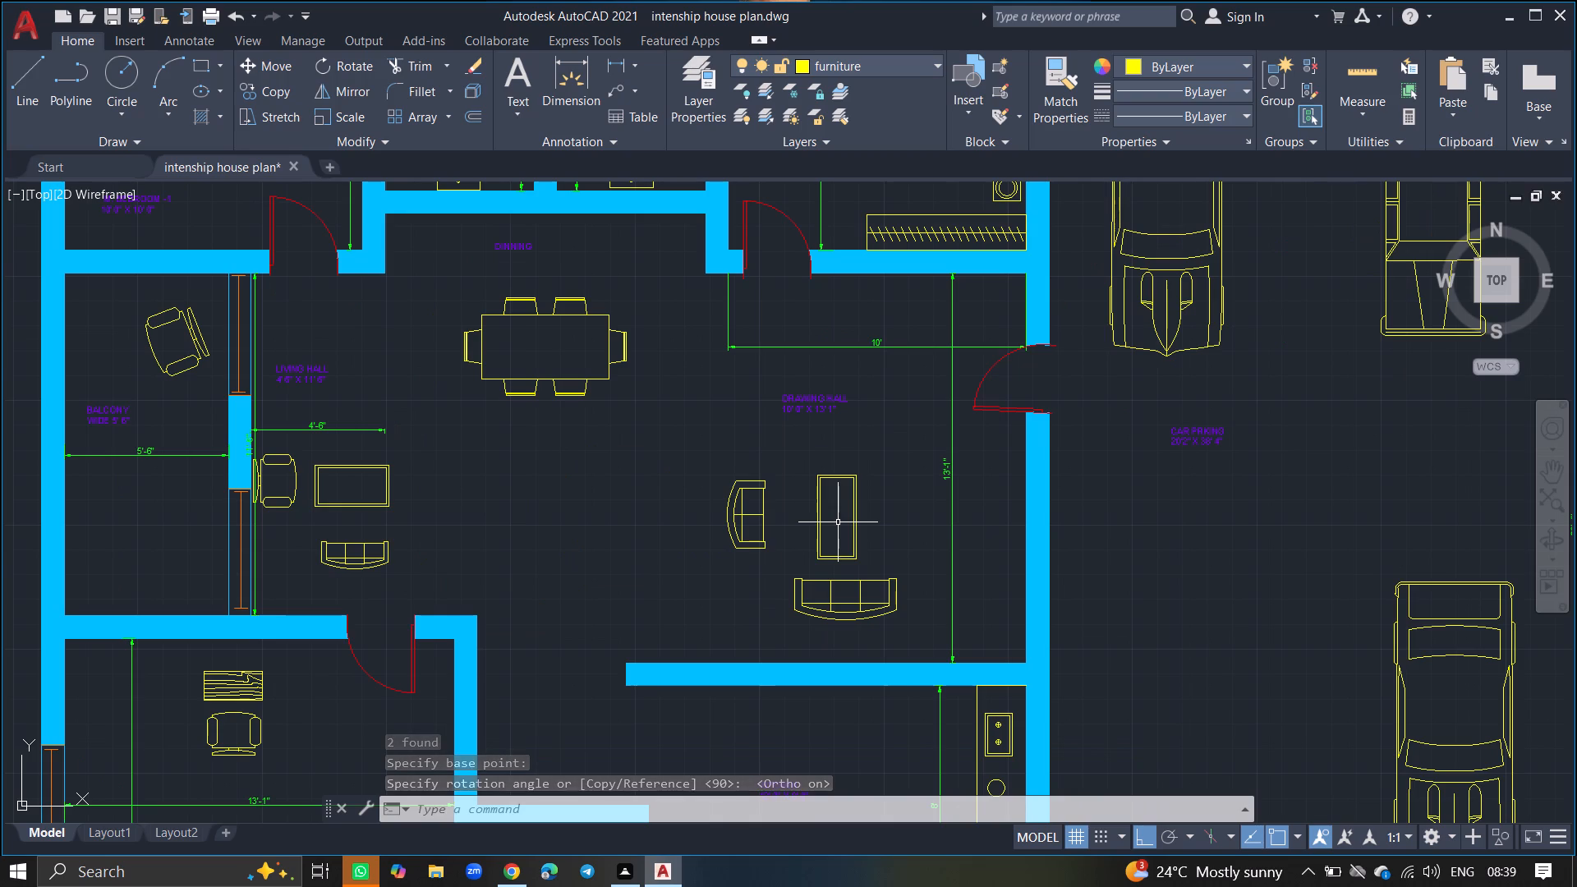
pyautogui.keyDown('ctrl'); pyautogui.scroll(-1, 838, 522); pyautogui.keyUp('ctrl')
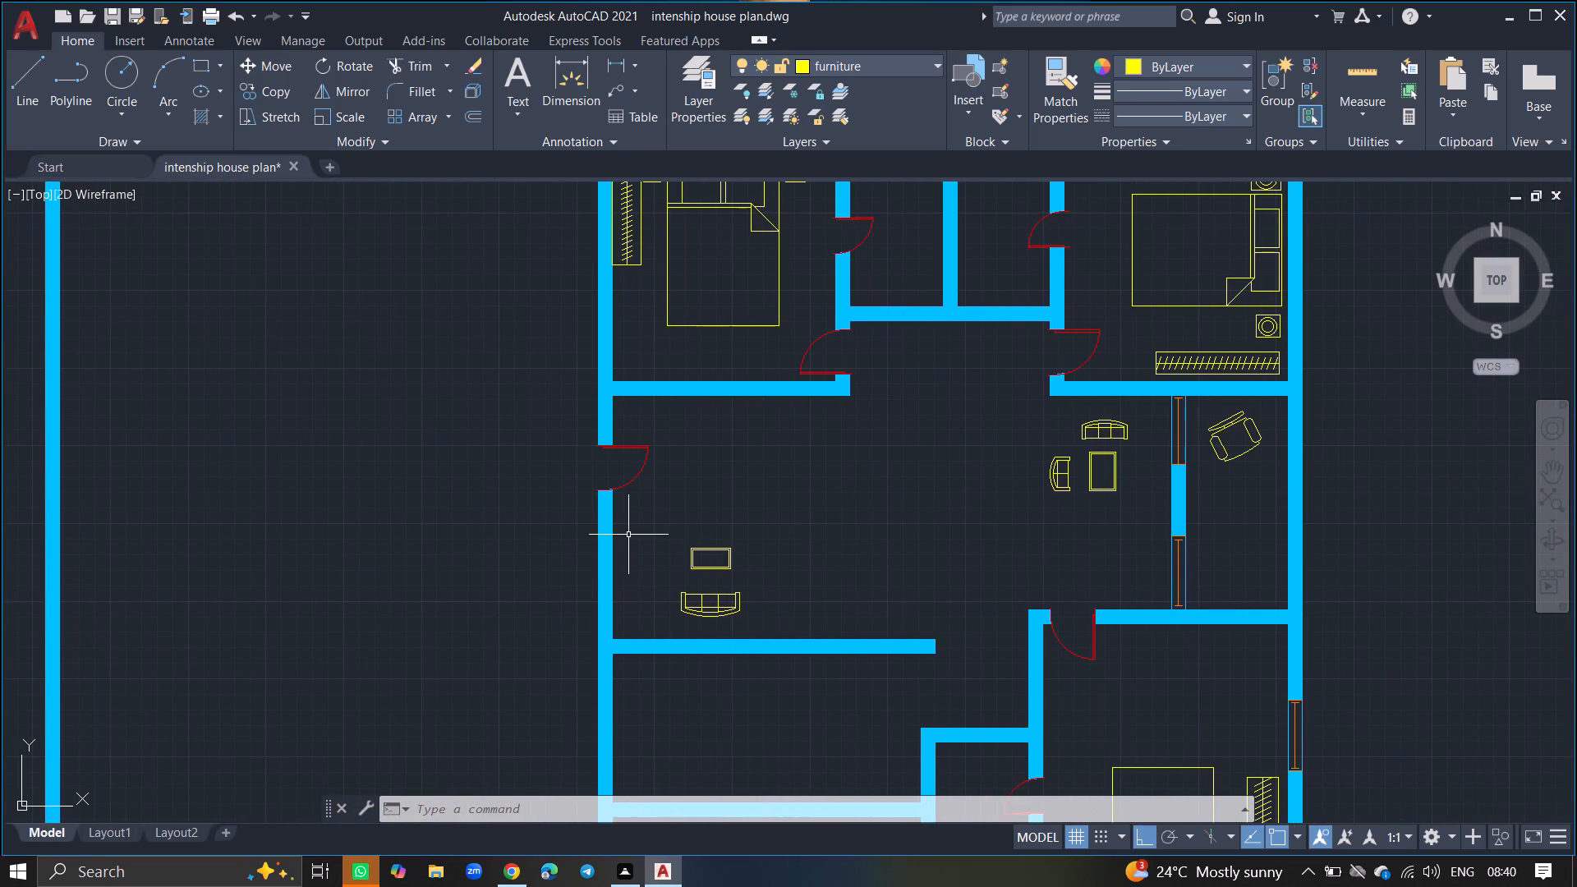
pyautogui.hotkey('ctrl', '2')
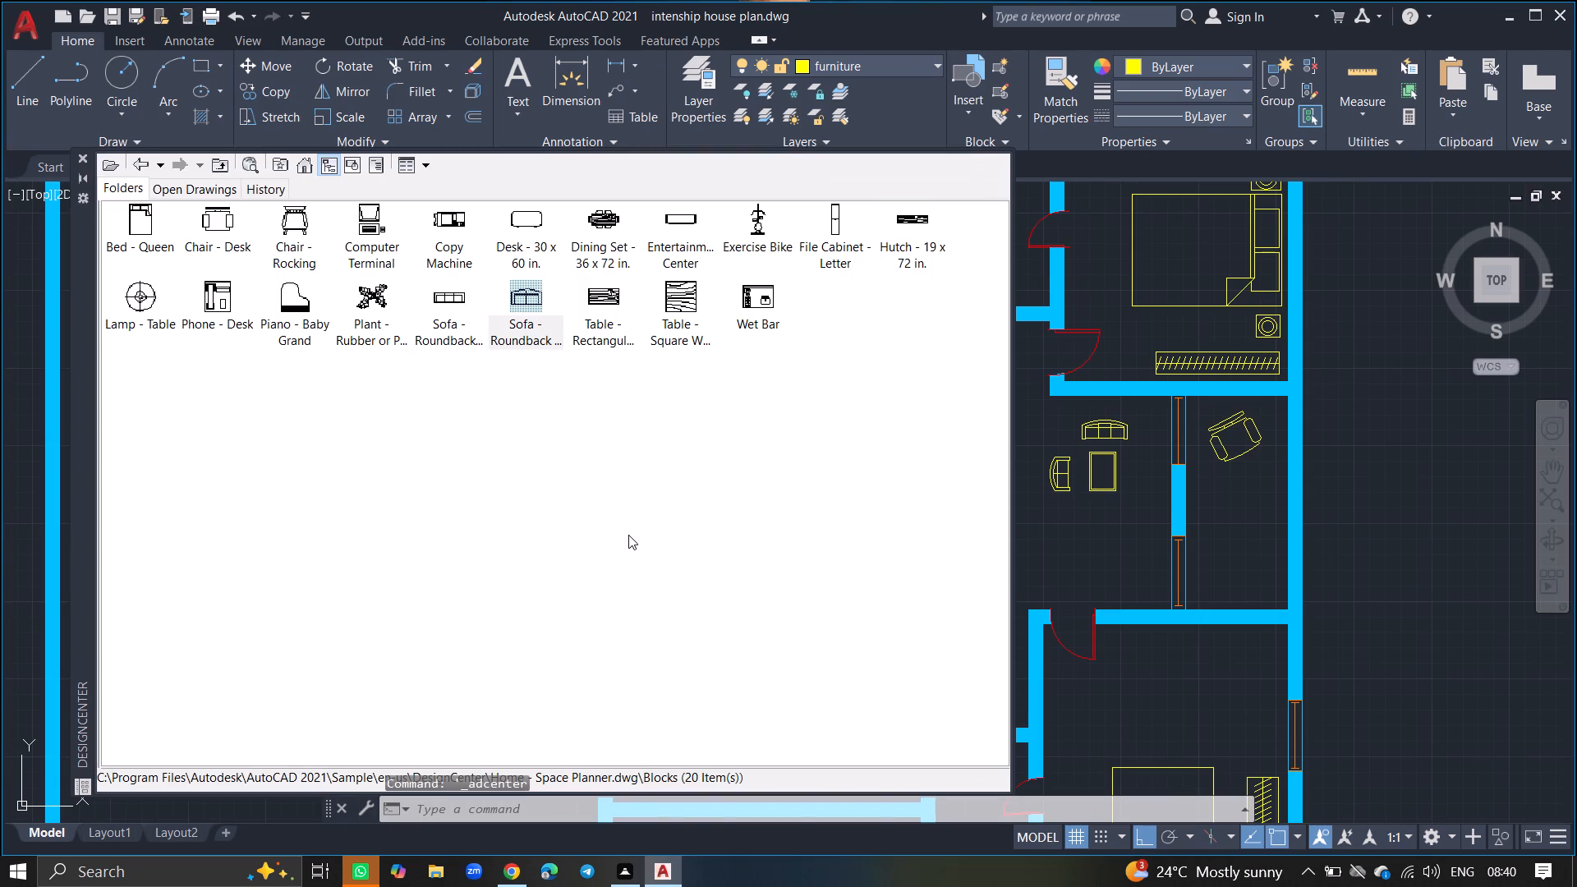
pyautogui.click(219, 222)
pyautogui.moveTo(219, 222); pyautogui.dragTo(1094, 467)
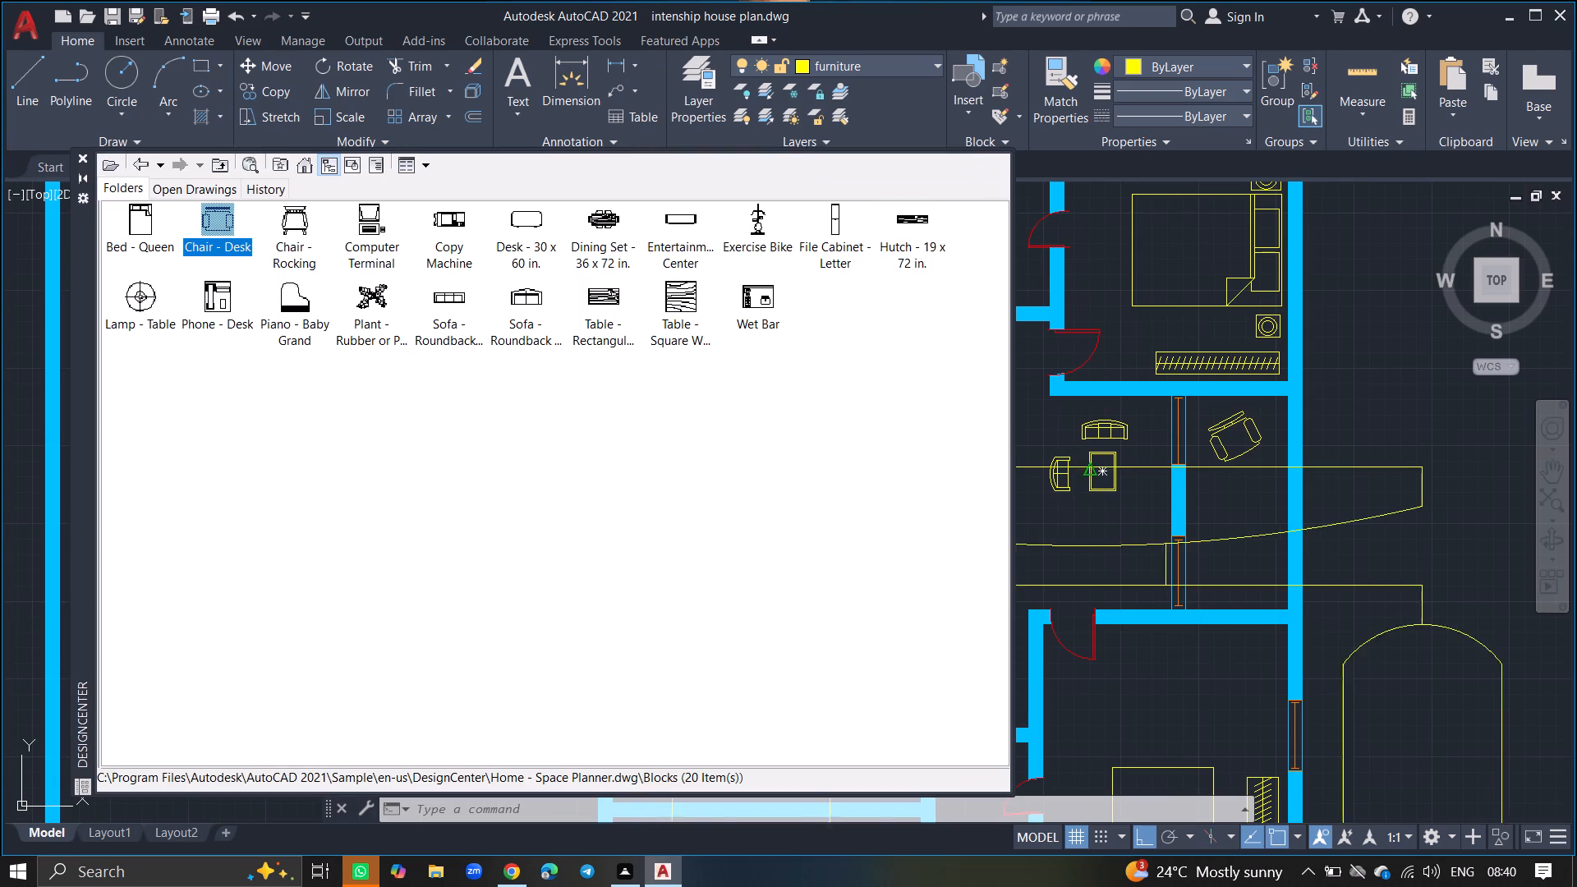
pyautogui.moveTo(1094, 467); pyautogui.dragTo(1120, 467)
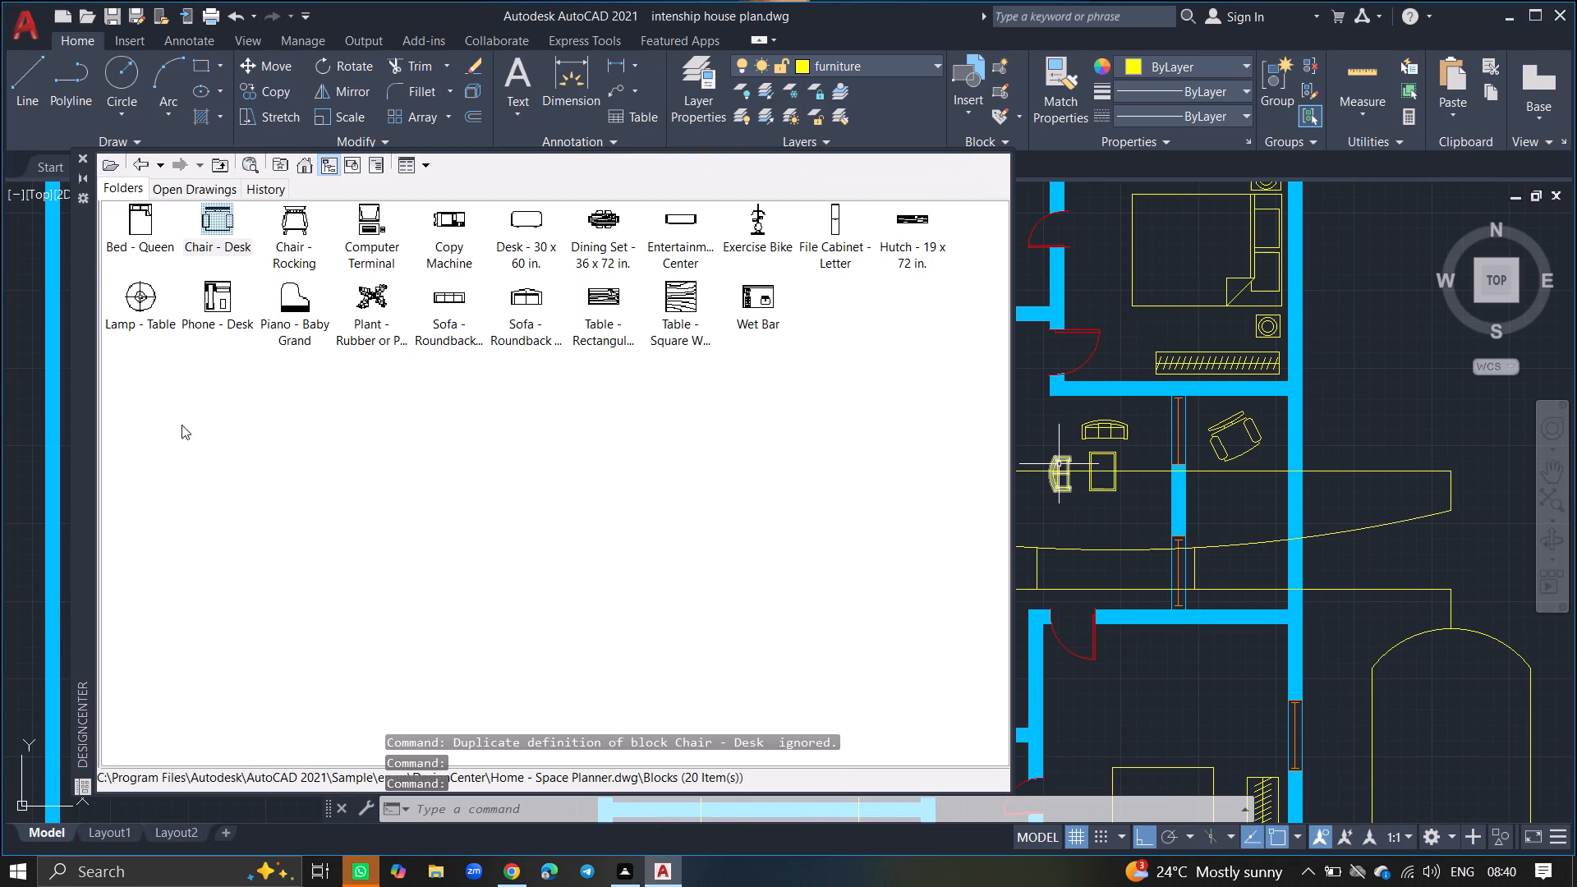
pyautogui.click(78, 152)
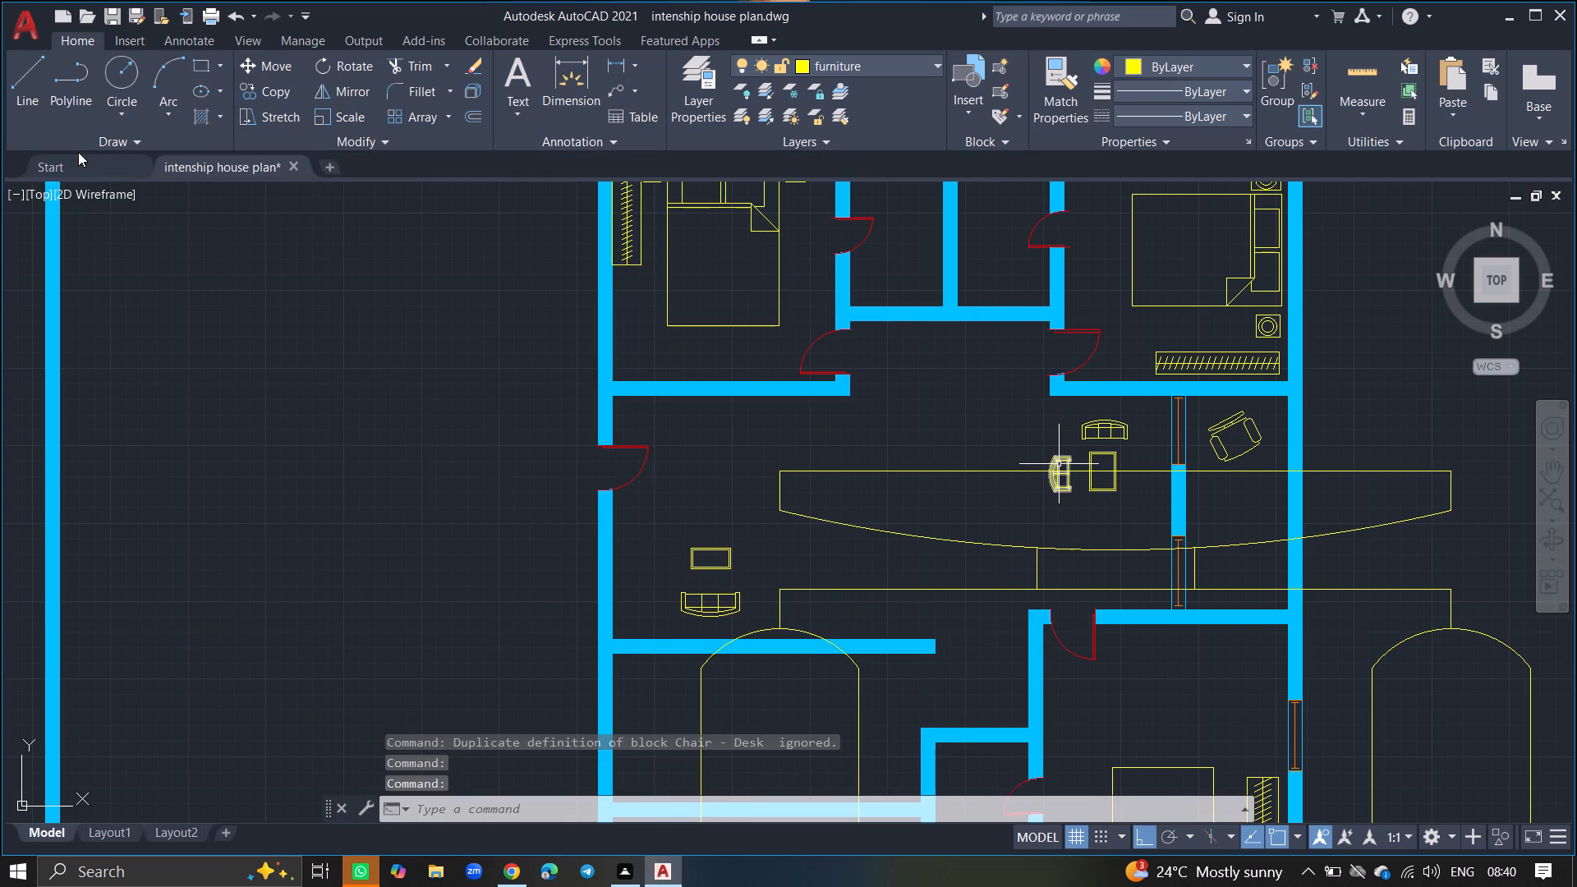
# Scale the oversized desk chair down to roughly the balcony armchair's size, using a base point on its curved front edge south of the house.
pyautogui.keyDown('ctrl'); pyautogui.scroll(-2, 278, 320); pyautogui.keyUp('ctrl')
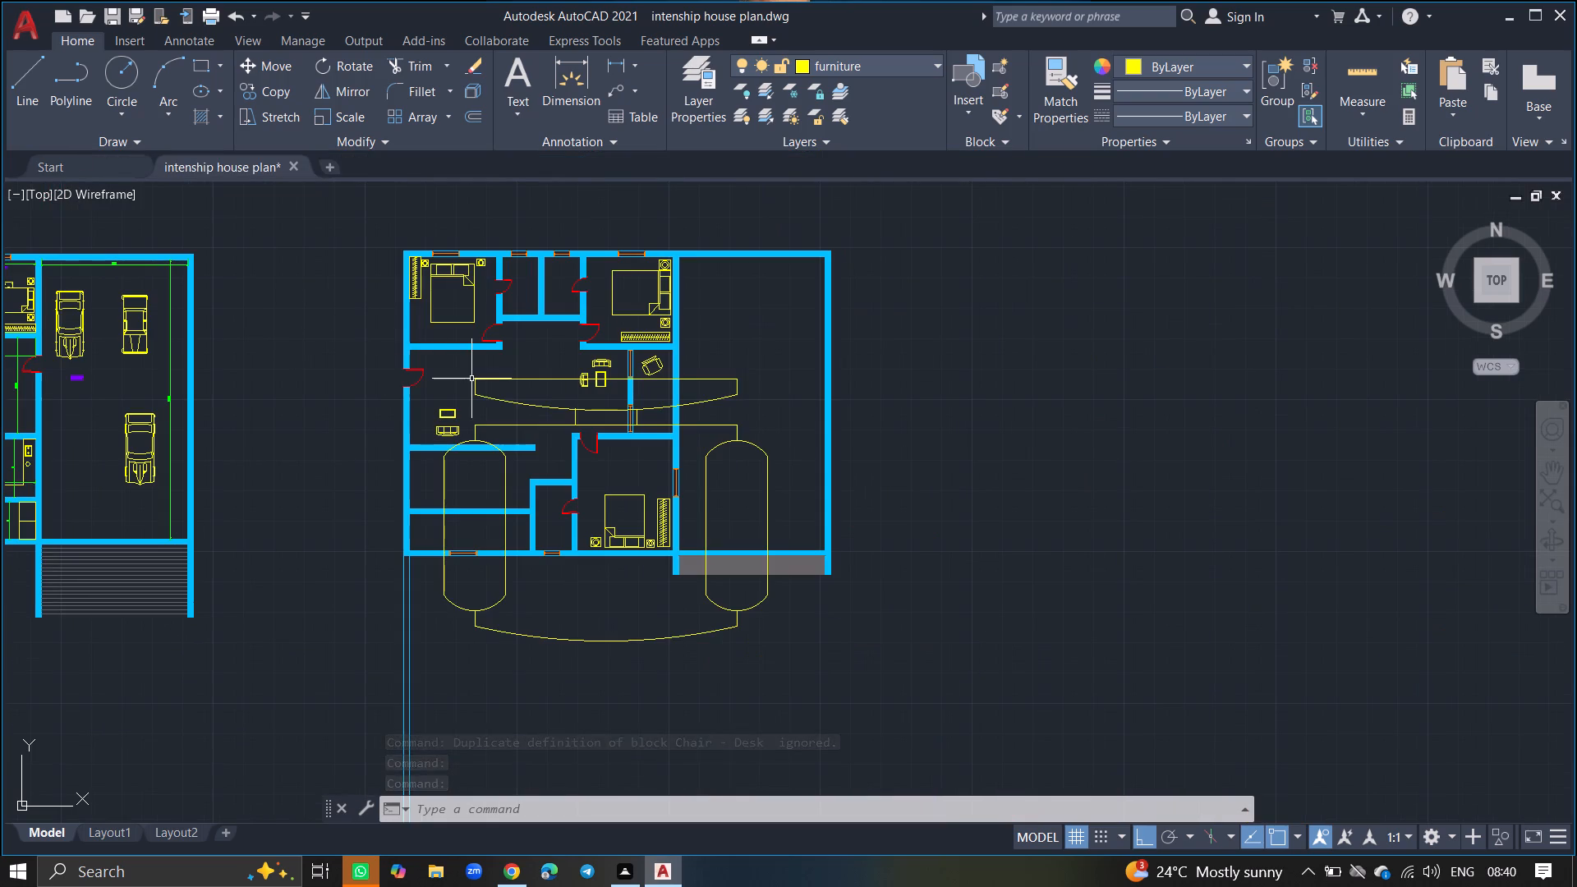
pyautogui.click(473, 386)
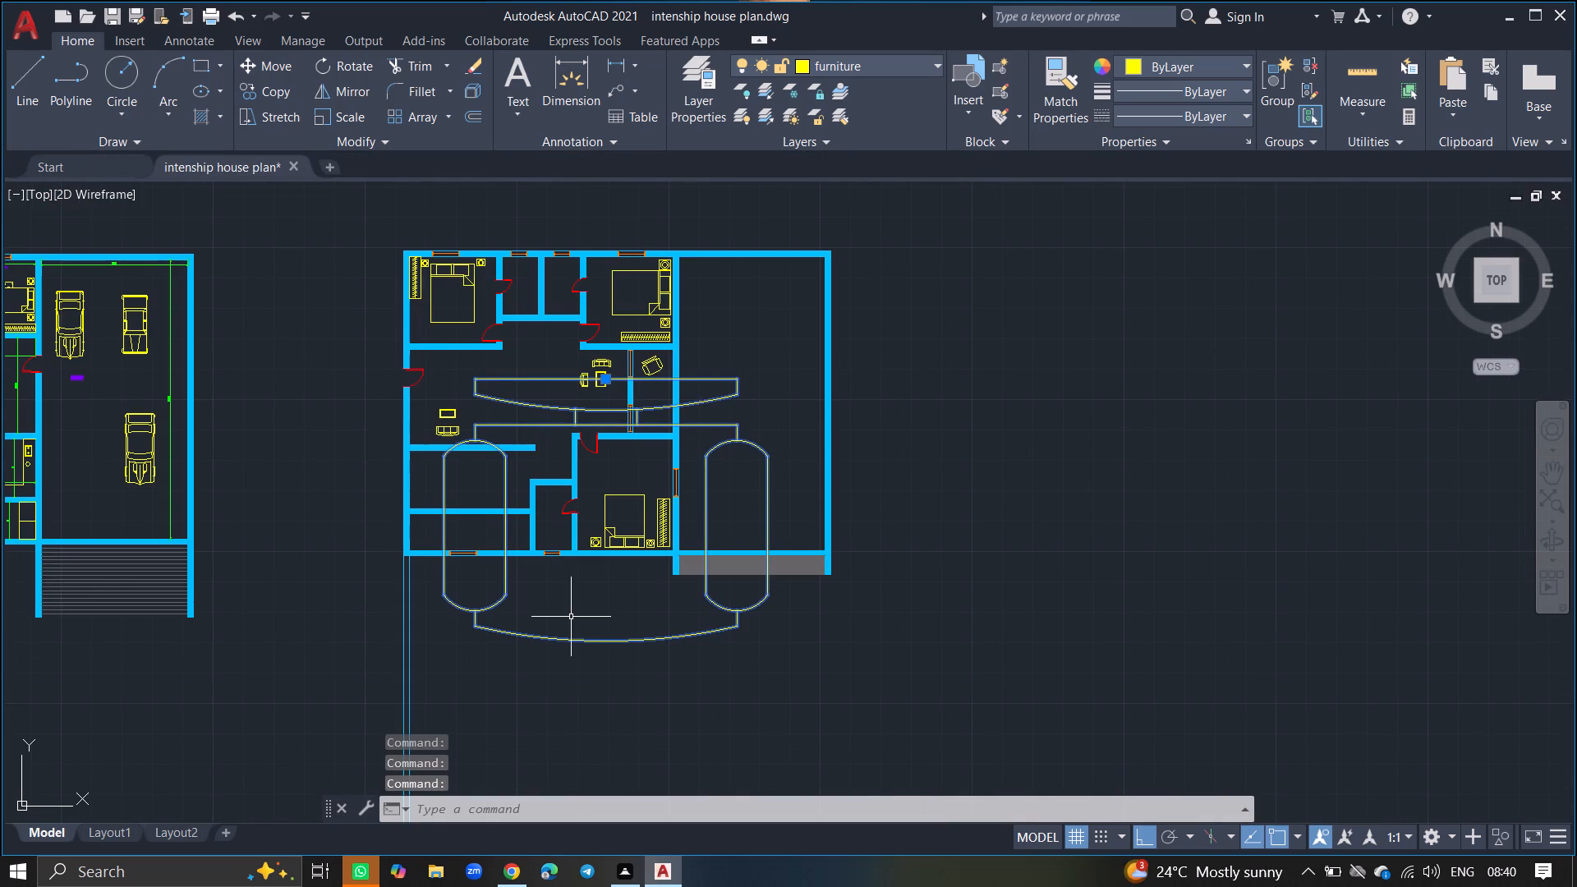
pyautogui.write('SC')
pyautogui.press('Return')
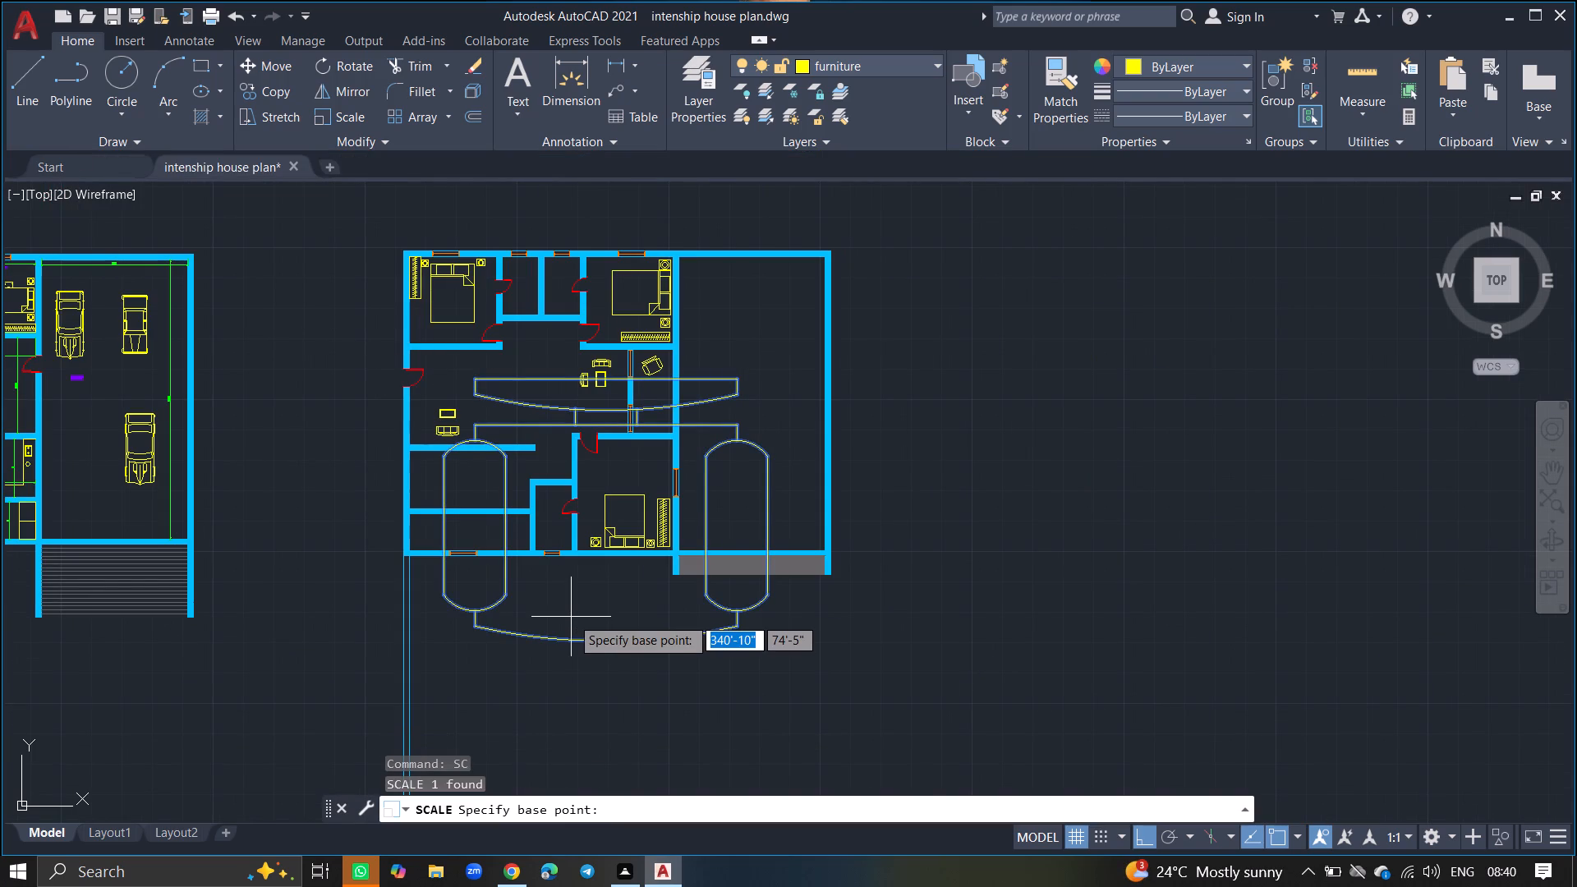
pyautogui.click(586, 646)
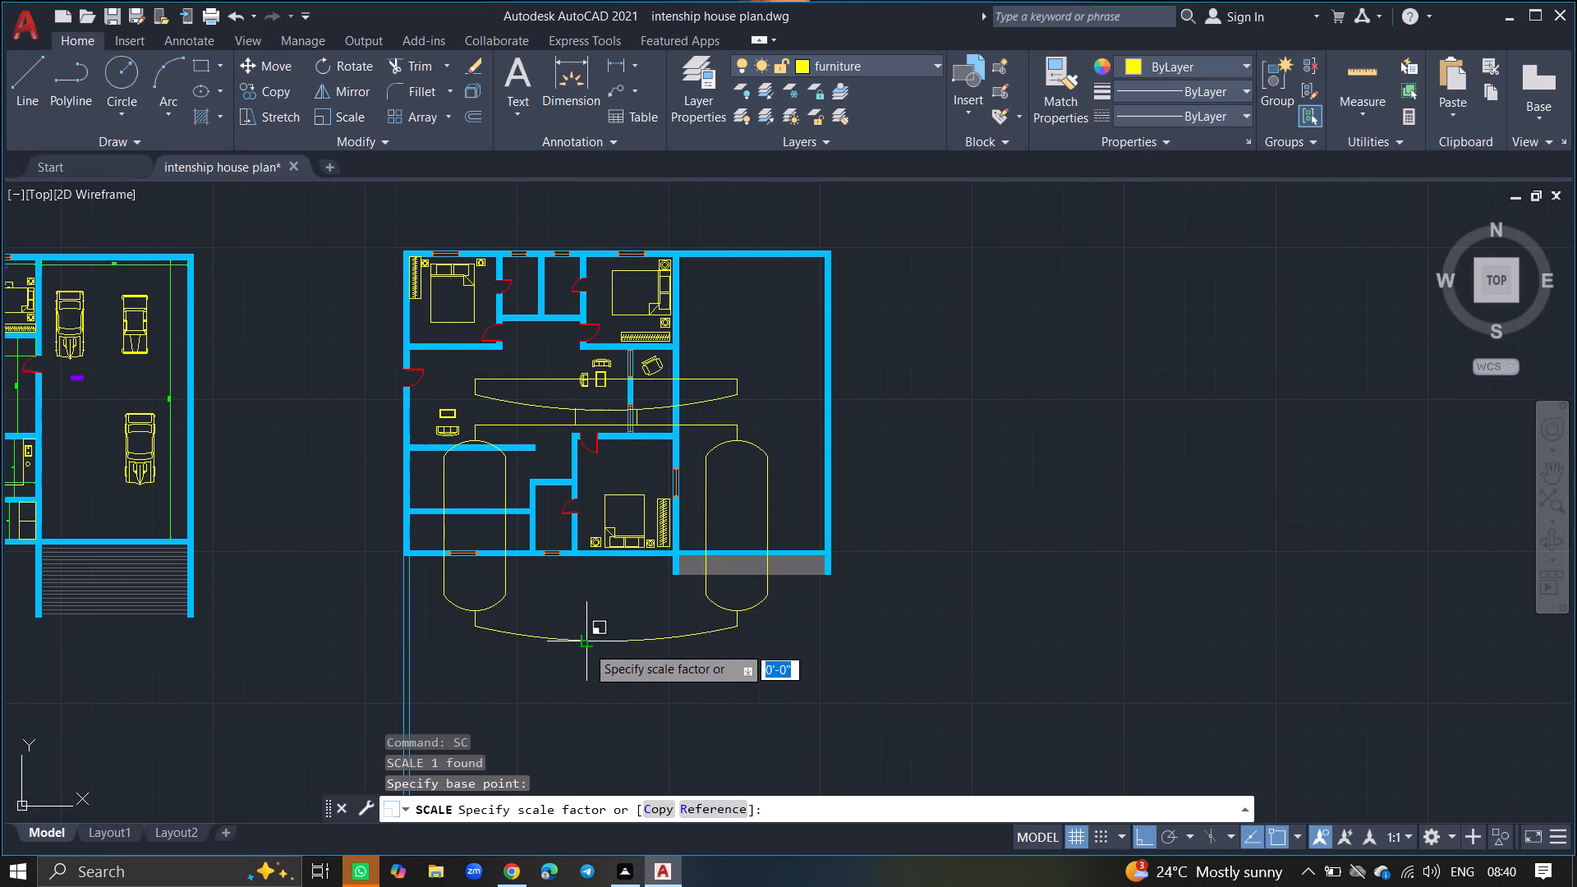
pyautogui.click(591, 627)
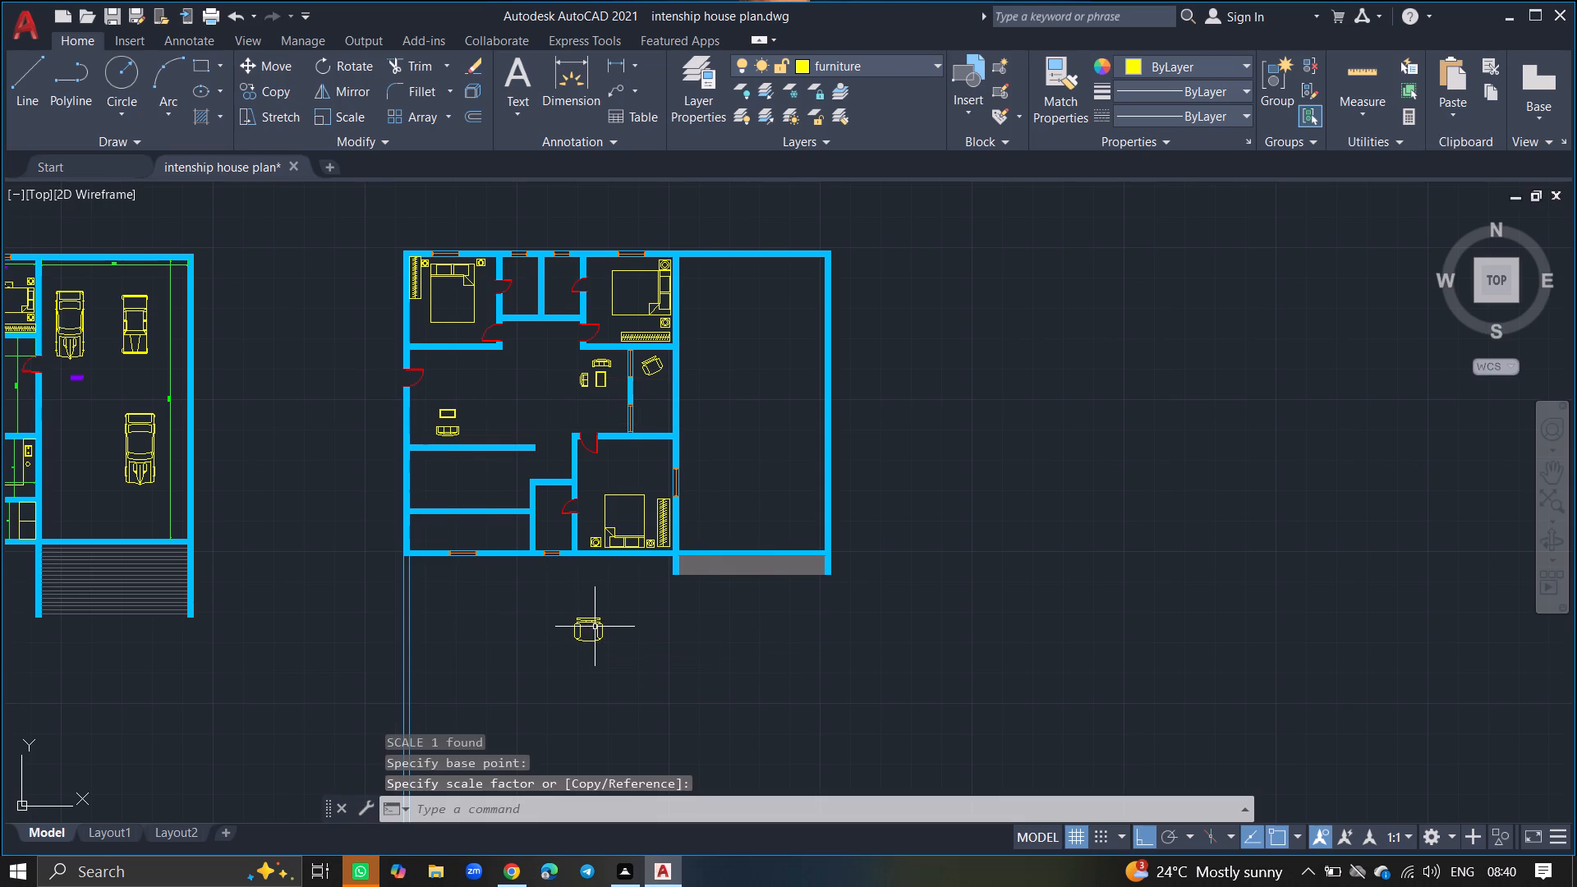
# Rotate the scaled desk chair 90° counterclockwise about the midpoint of its seat's rear edge with Ortho on, so it faces east.
pyautogui.click(659, 591)
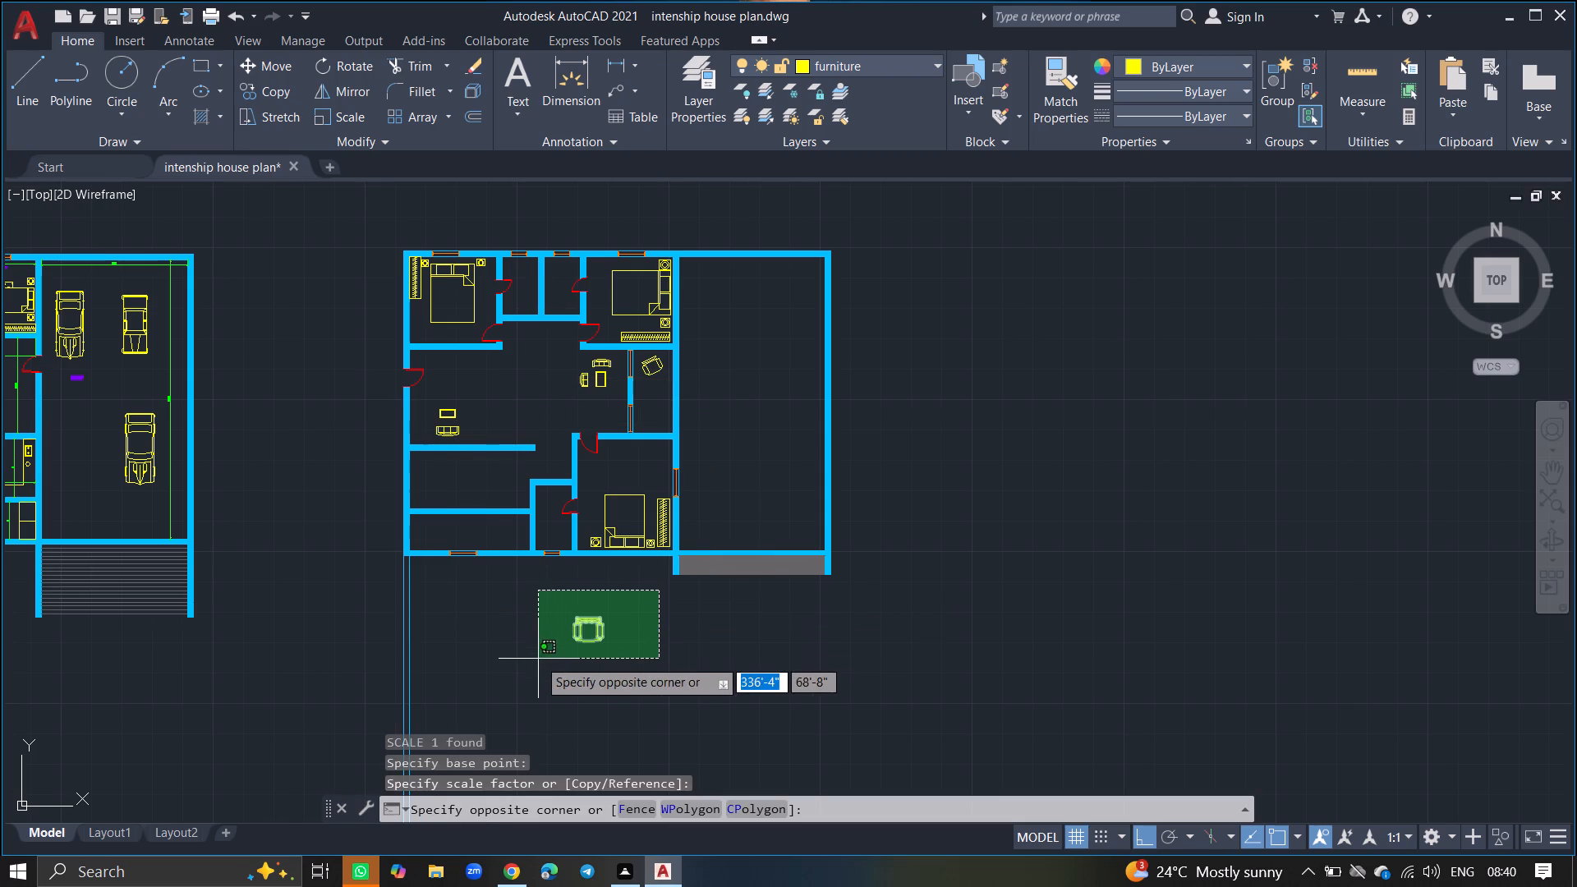
pyautogui.click(538, 659)
pyautogui.write('RO')
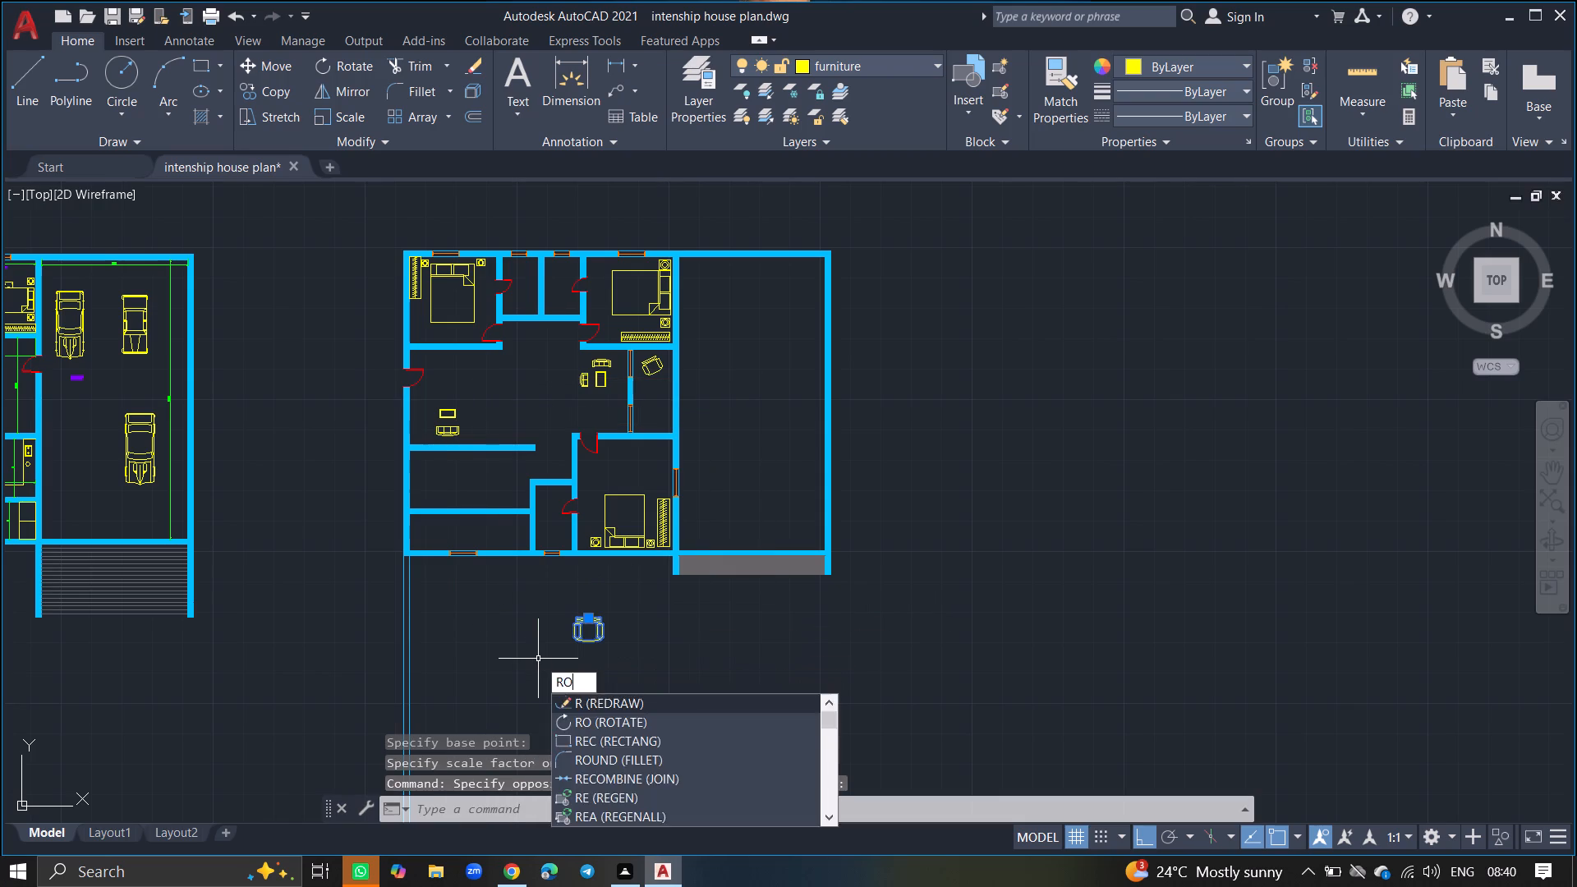
pyautogui.press('Return')
pyautogui.keyDown('ctrl'); pyautogui.scroll(5, 538, 659); pyautogui.keyUp('ctrl')
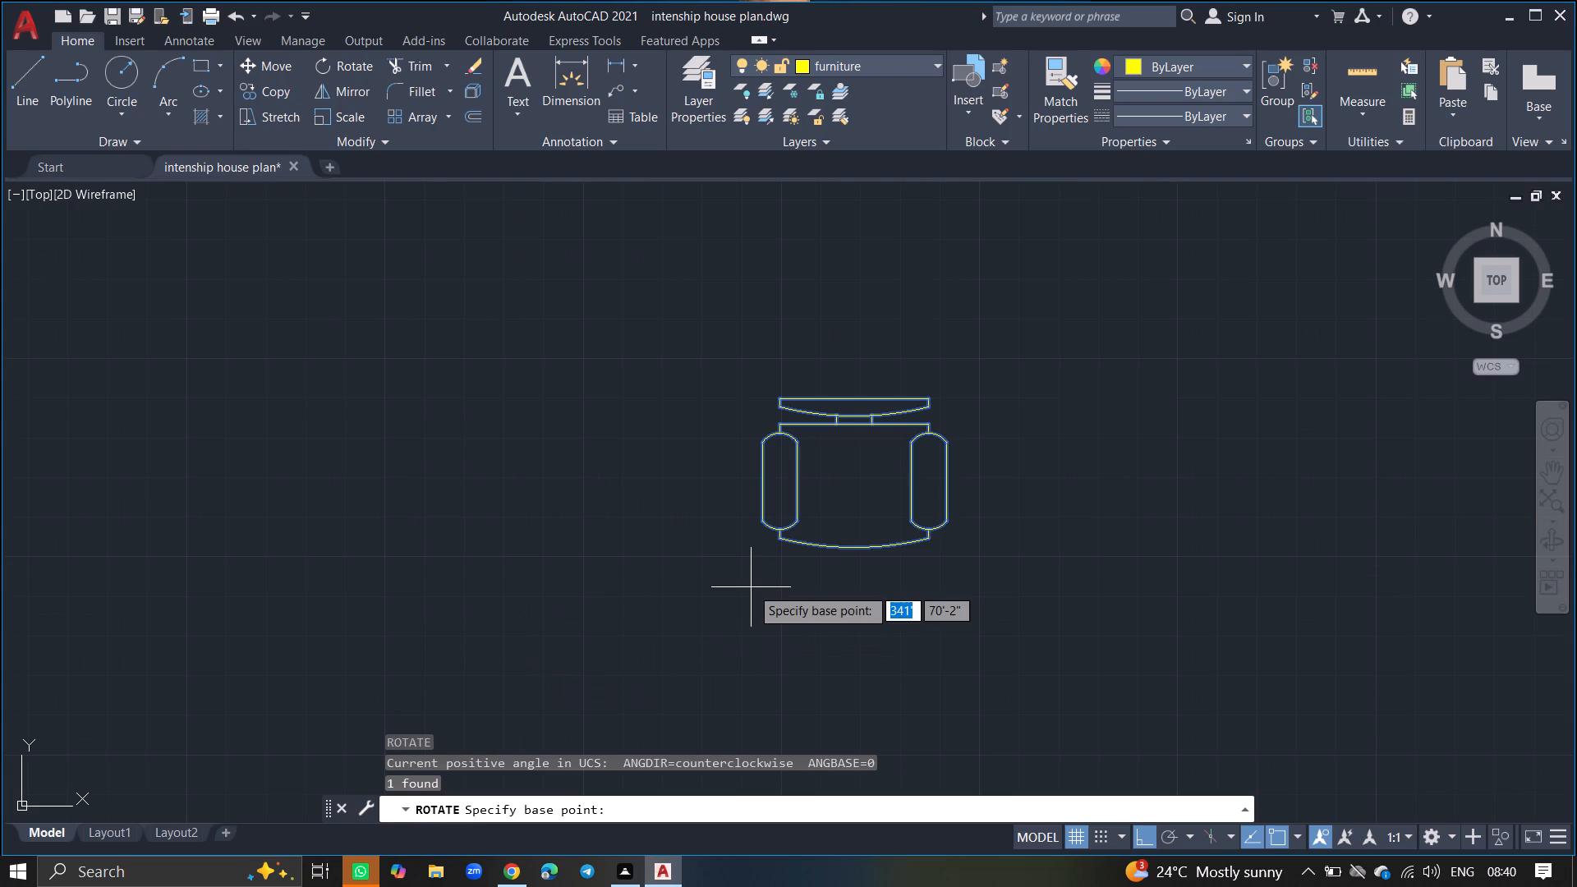
pyautogui.click(852, 423)
pyautogui.click(852, 392)
pyautogui.keyDown('ctrl'); pyautogui.scroll(-3, 852, 392); pyautogui.keyUp('ctrl')
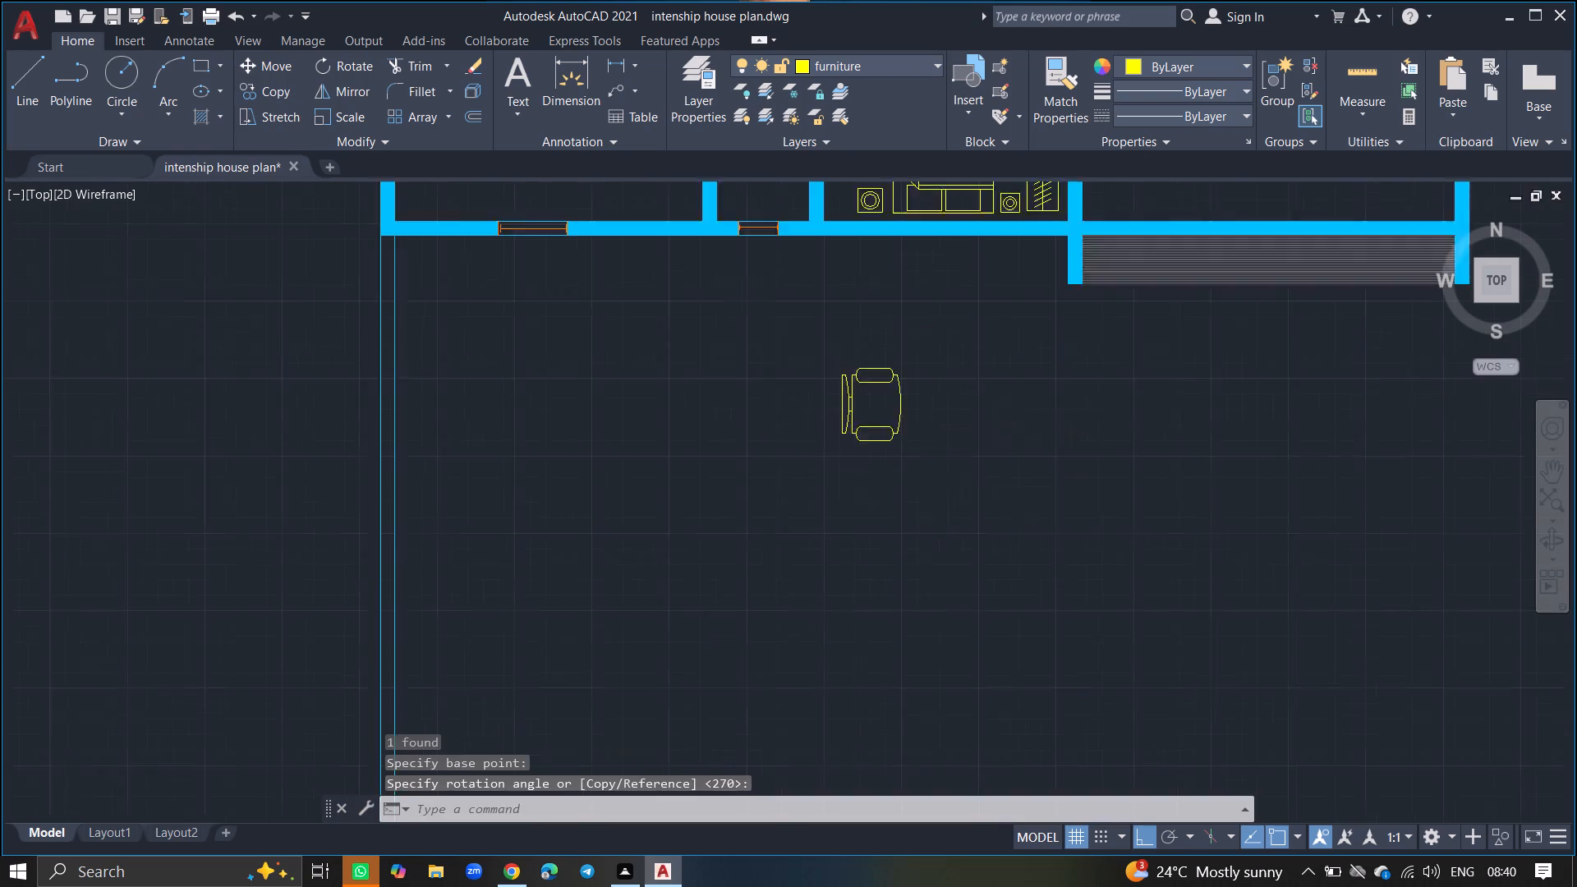
# Move the desk chair from south of the house to the living room's west wall, beside the small table and sofa, with Ortho off.
pyautogui.click(908, 368)
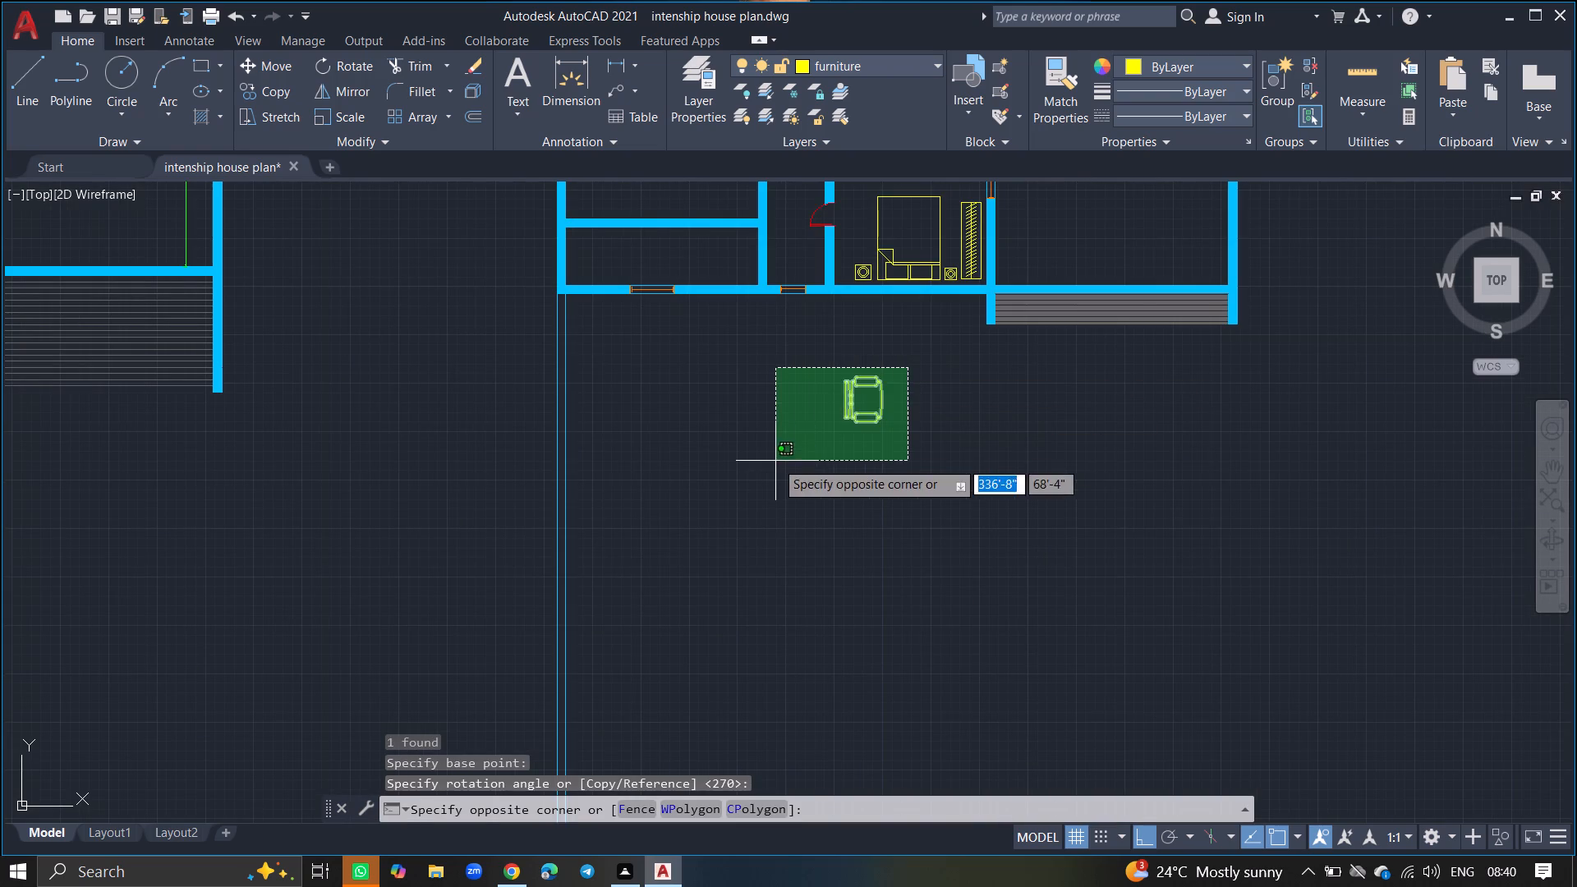
pyautogui.click(775, 461)
pyautogui.write('MOVE')
pyautogui.press('Return')
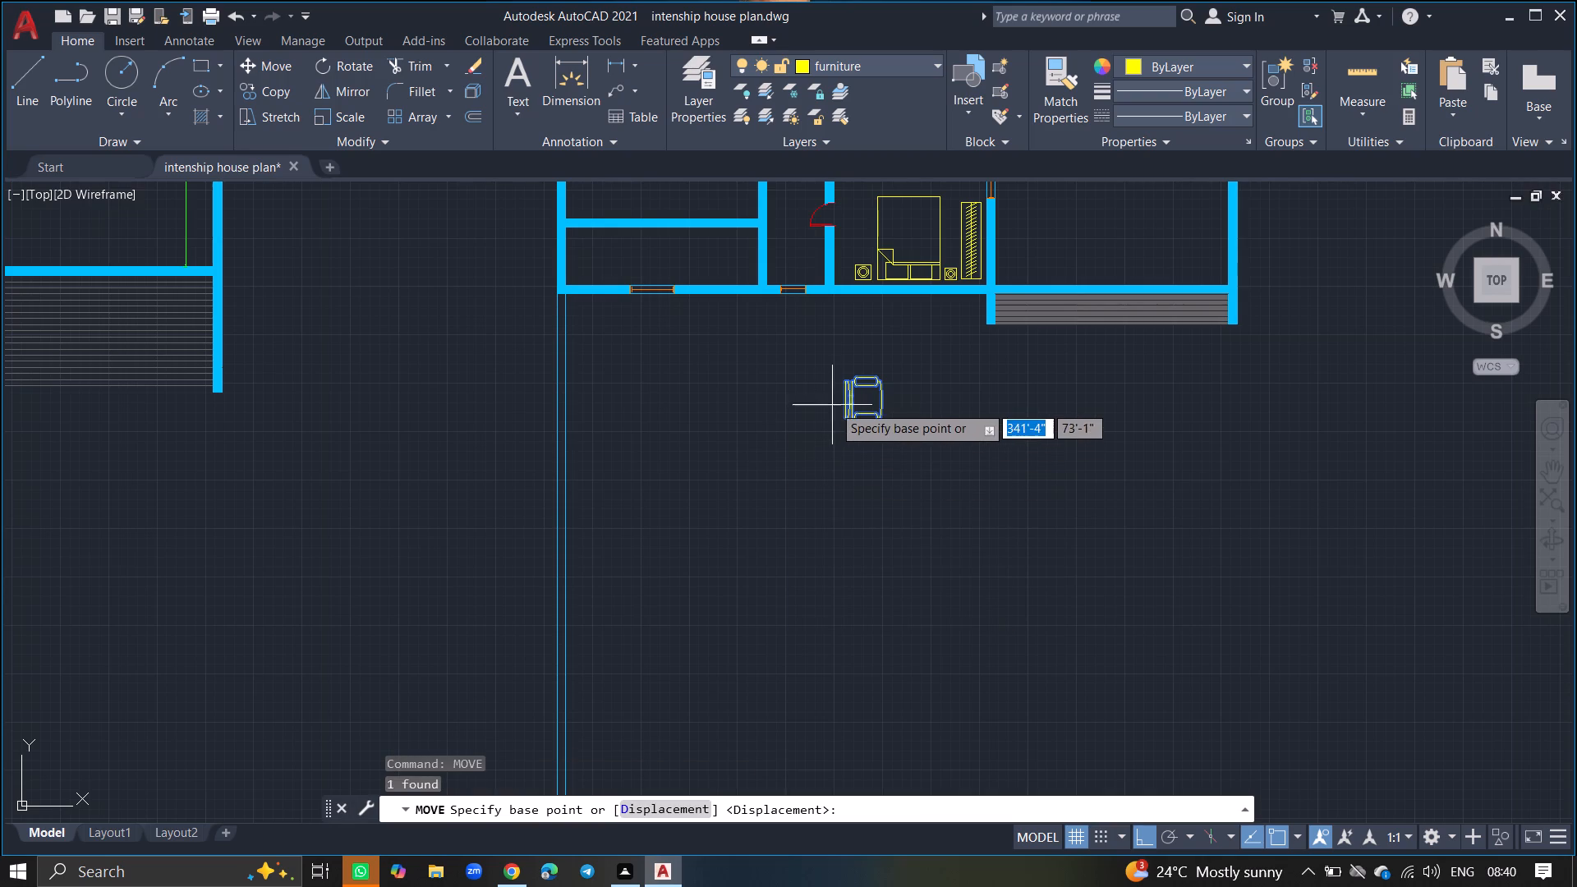
pyautogui.click(848, 399)
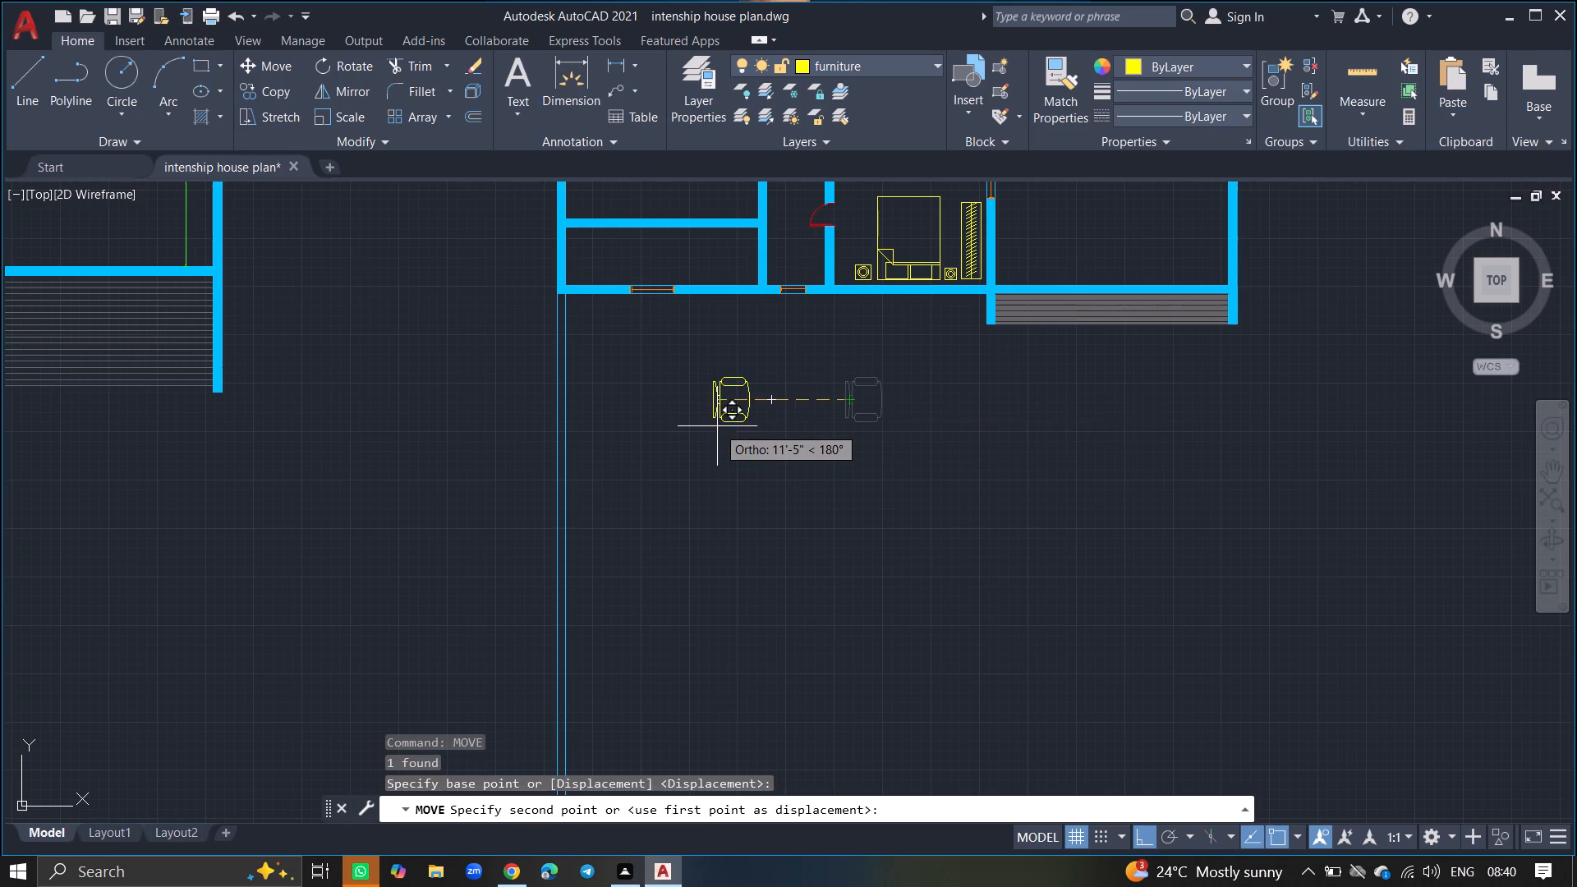
pyautogui.keyDown('ctrl'); pyautogui.scroll(-3, 717, 426); pyautogui.keyUp('ctrl')
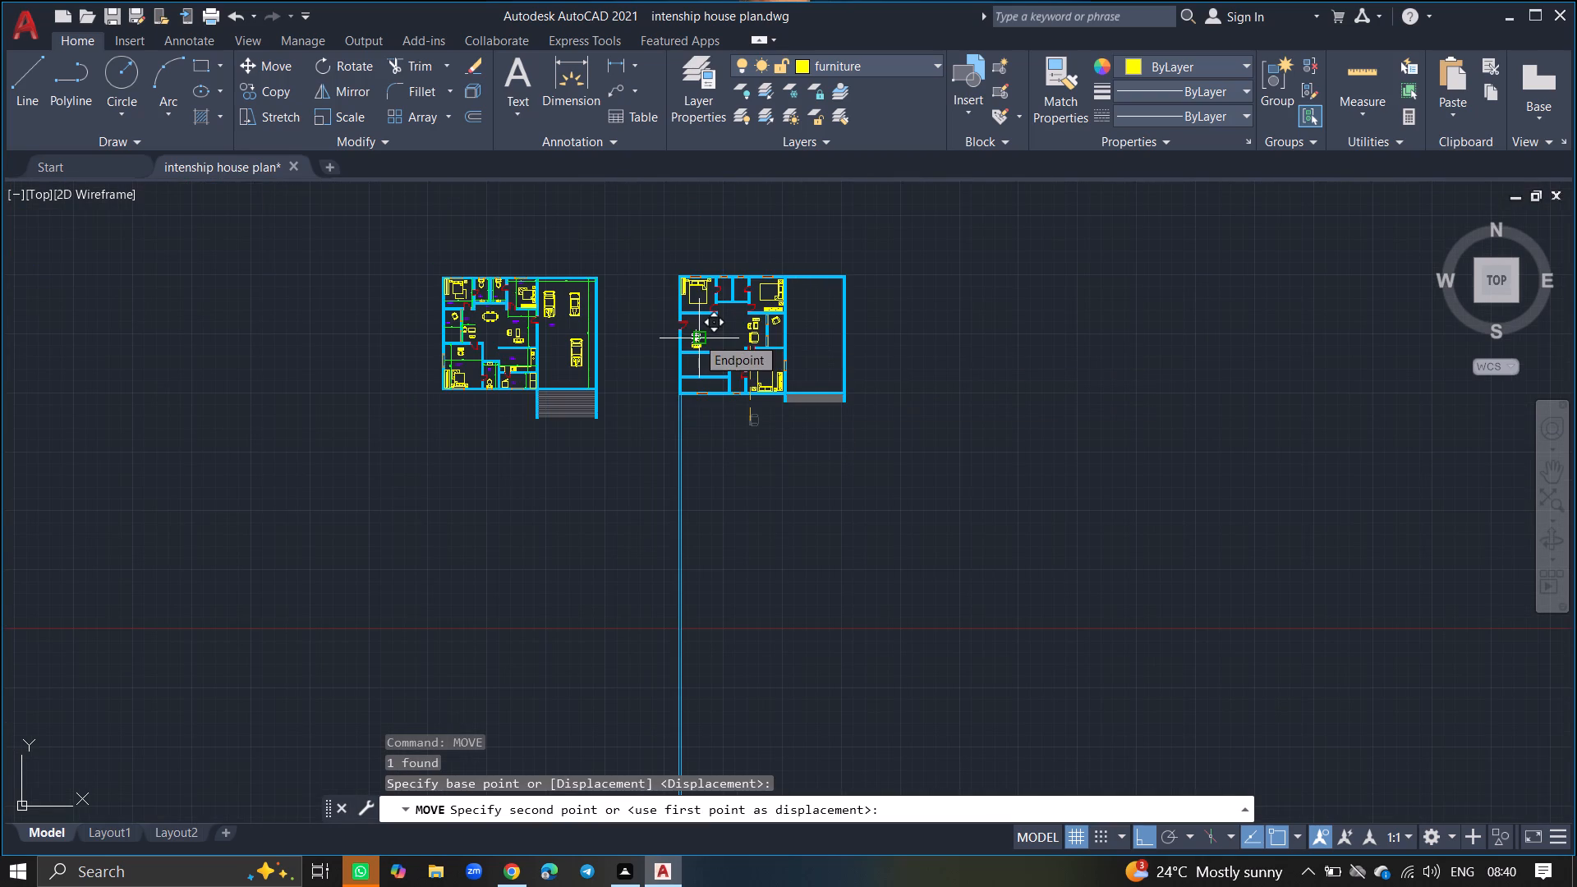
pyautogui.press('F8')
pyautogui.keyDown('ctrl'); pyautogui.scroll(4, 697, 337); pyautogui.keyUp('ctrl')
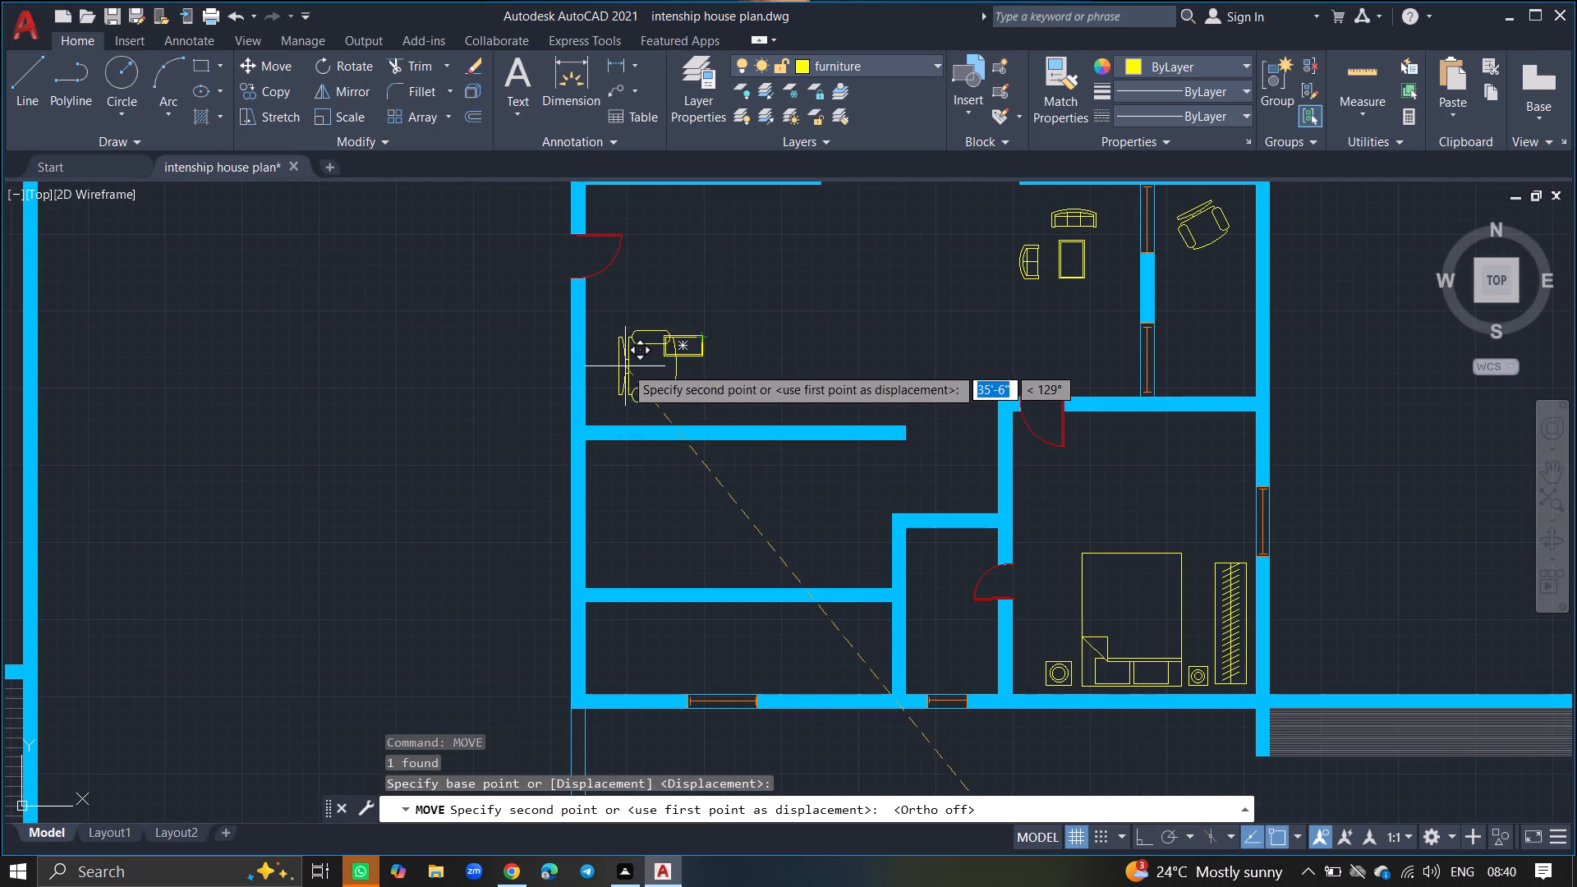
pyautogui.keyDown('ctrl'); pyautogui.scroll(3, 617, 369); pyautogui.keyUp('ctrl')
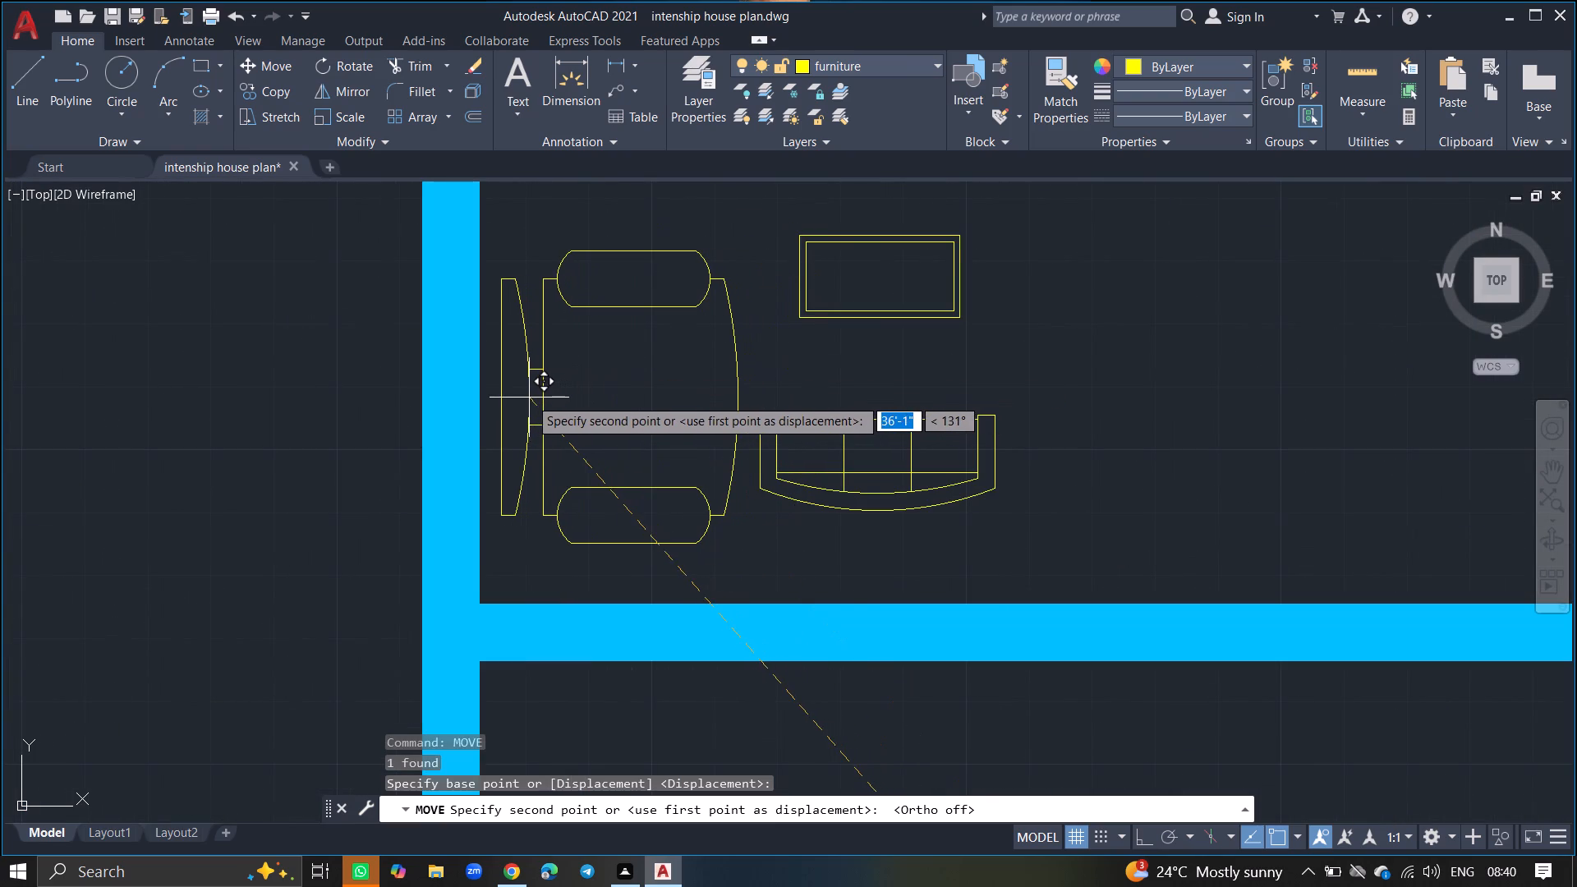
pyautogui.click(529, 398)
# Scale the desk chair down to about half the neighbouring sofa's width, using a base point where the backrest joins the seat connector.
pyautogui.click(581, 367)
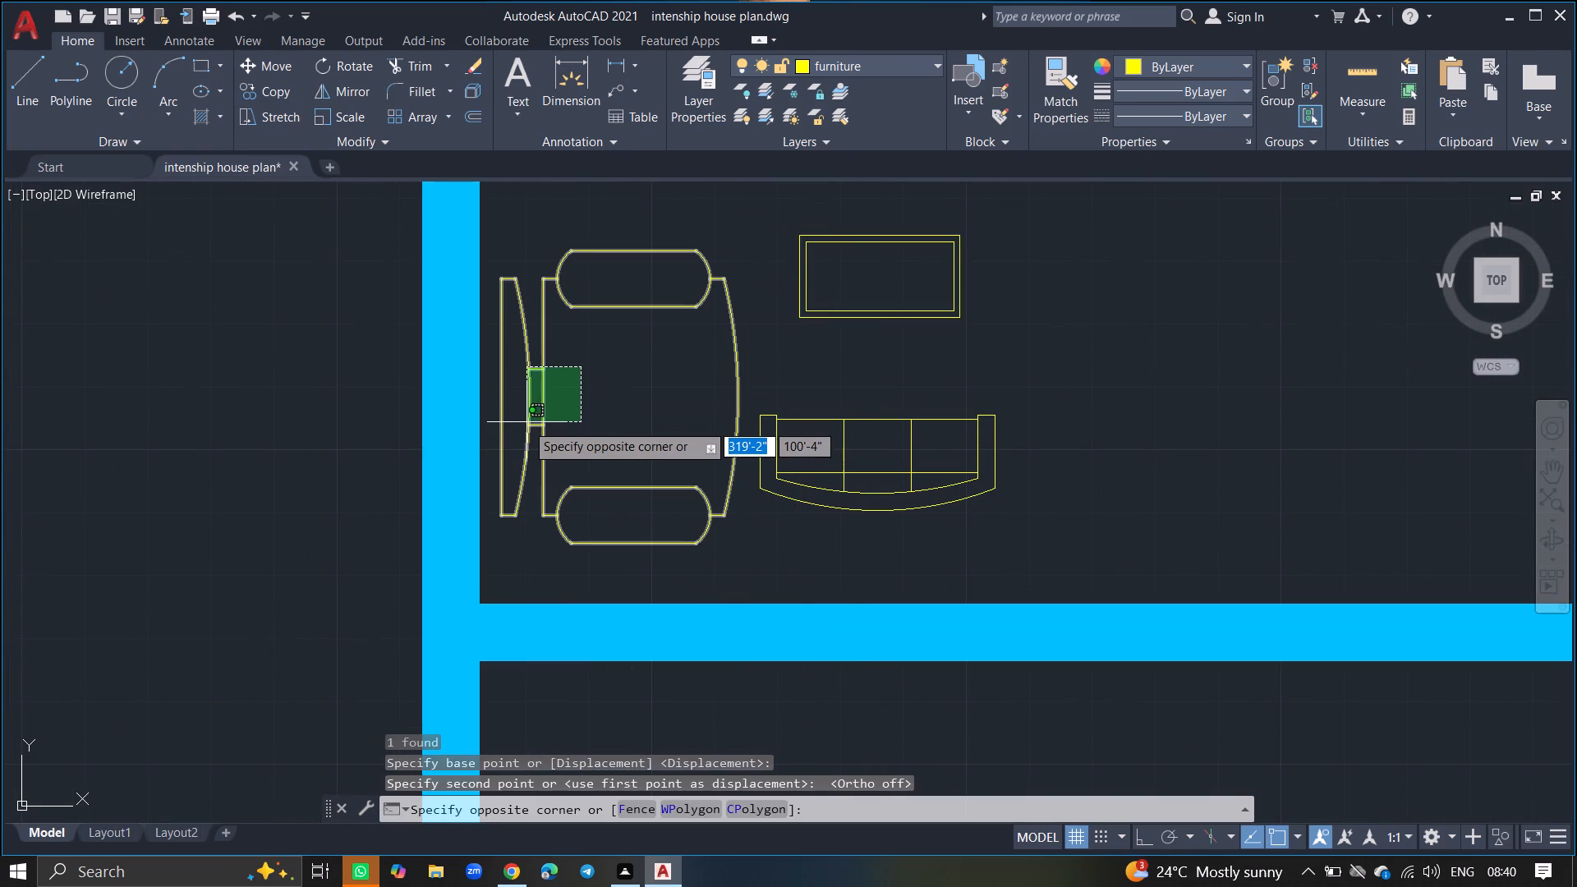
pyautogui.click(524, 424)
pyautogui.write('SC')
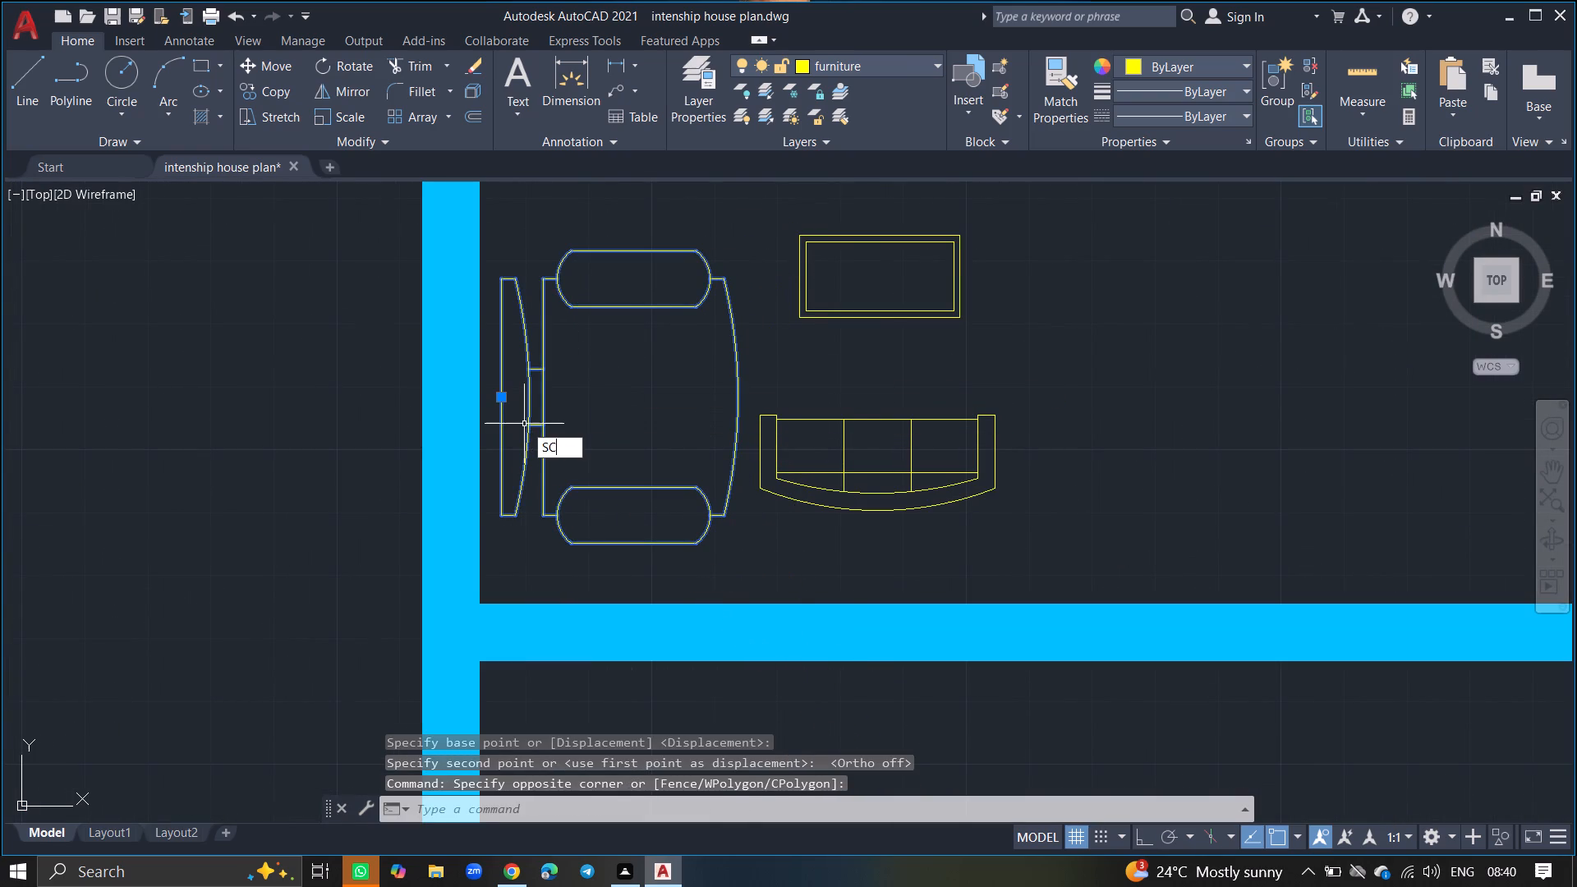
pyautogui.press('Return')
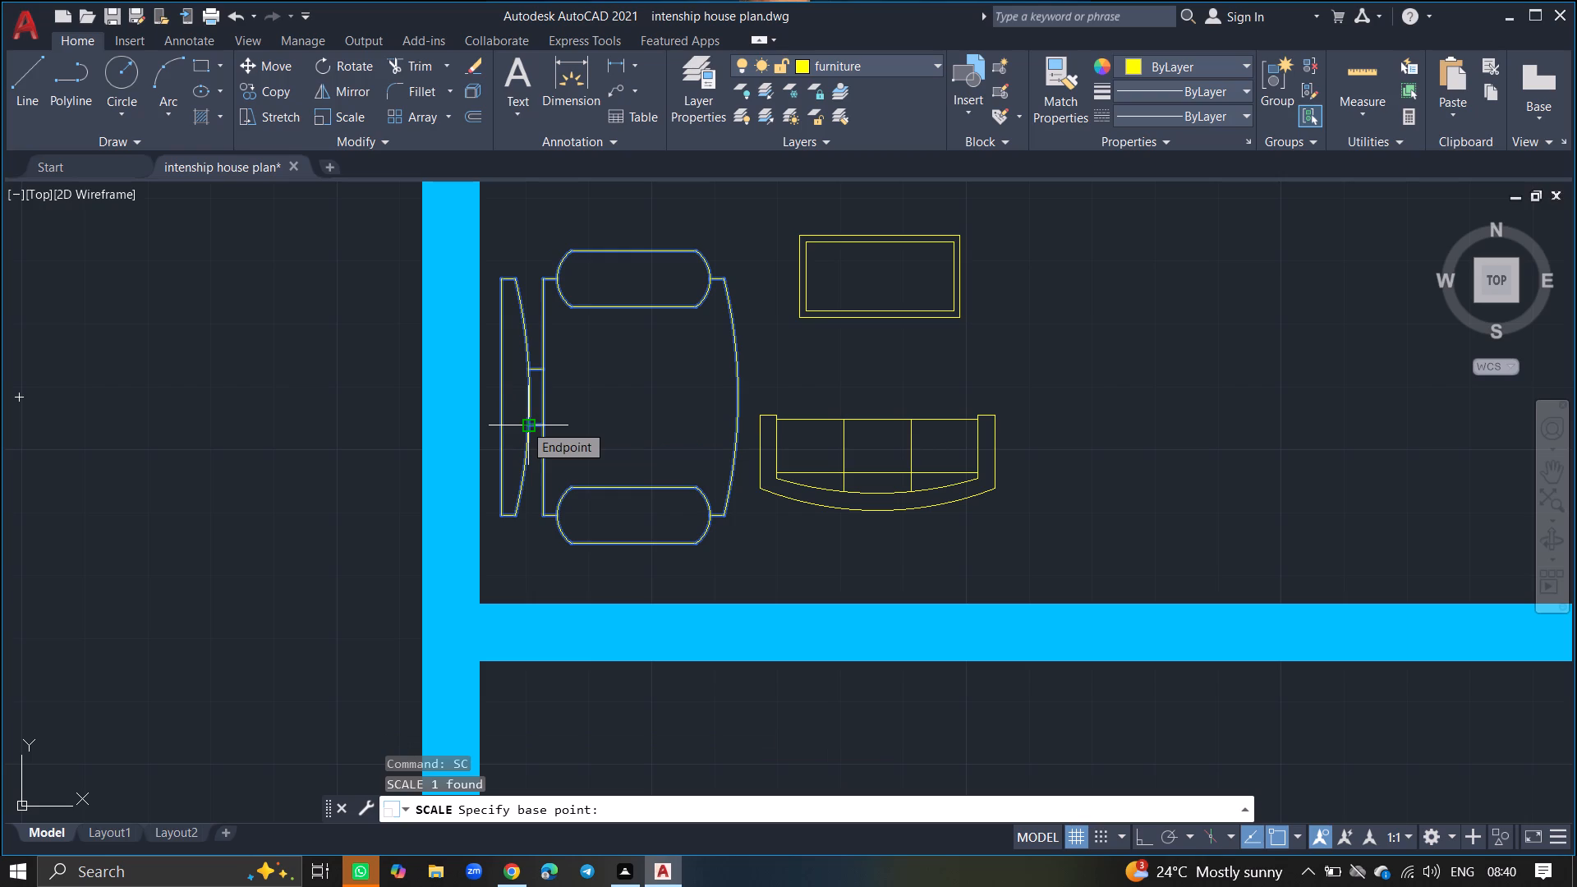
pyautogui.click(524, 424)
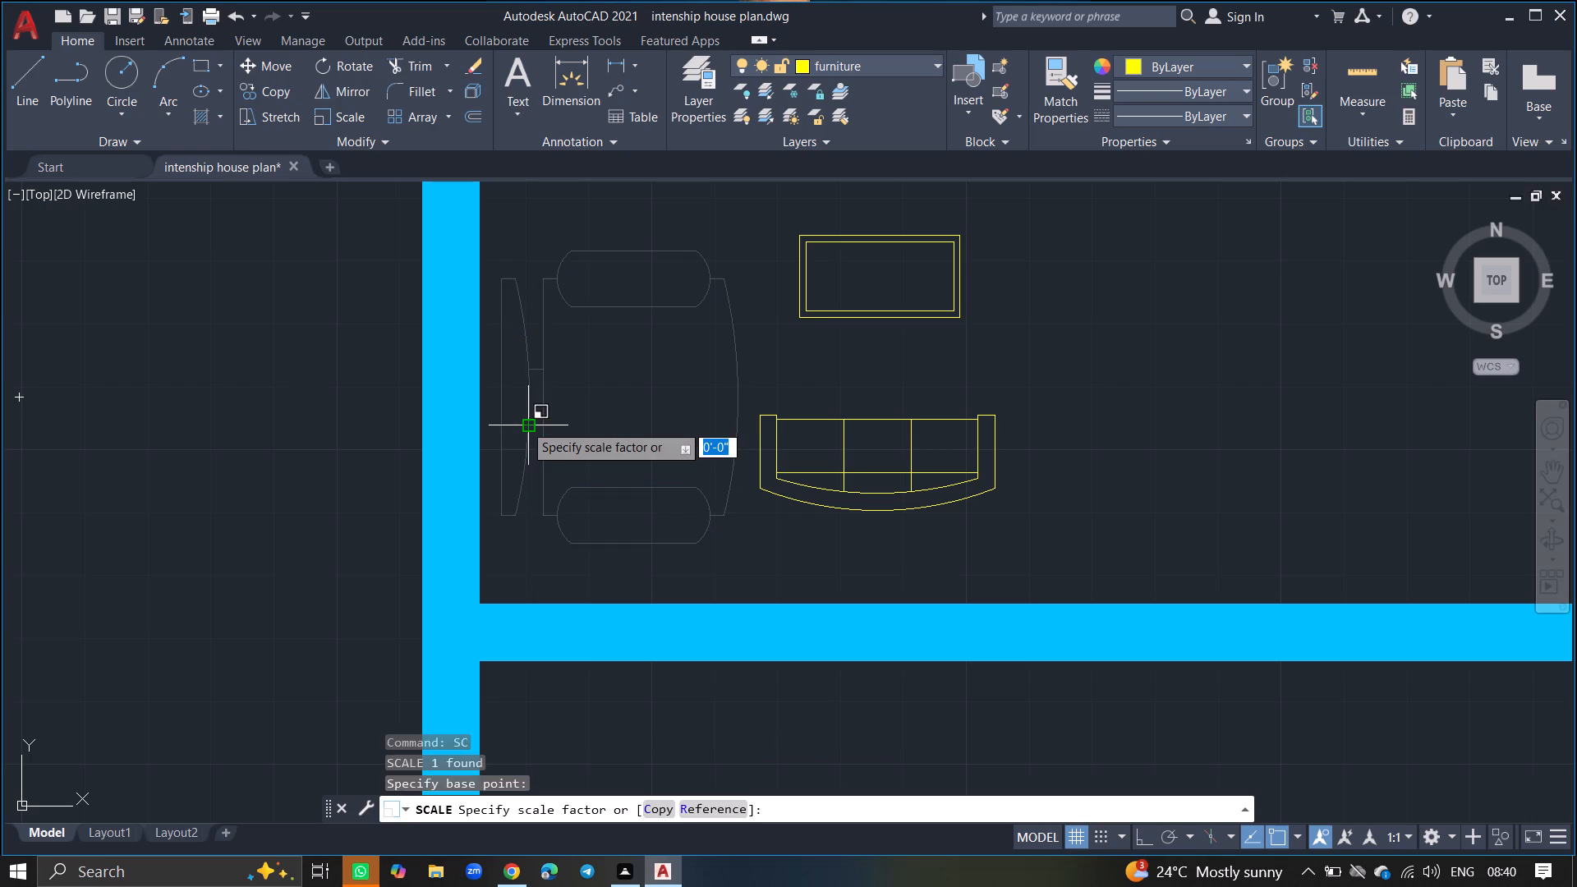
pyautogui.click(558, 375)
# Move the scaled desk chair northeast, level with the west end of the small living room table.
pyautogui.click(651, 336)
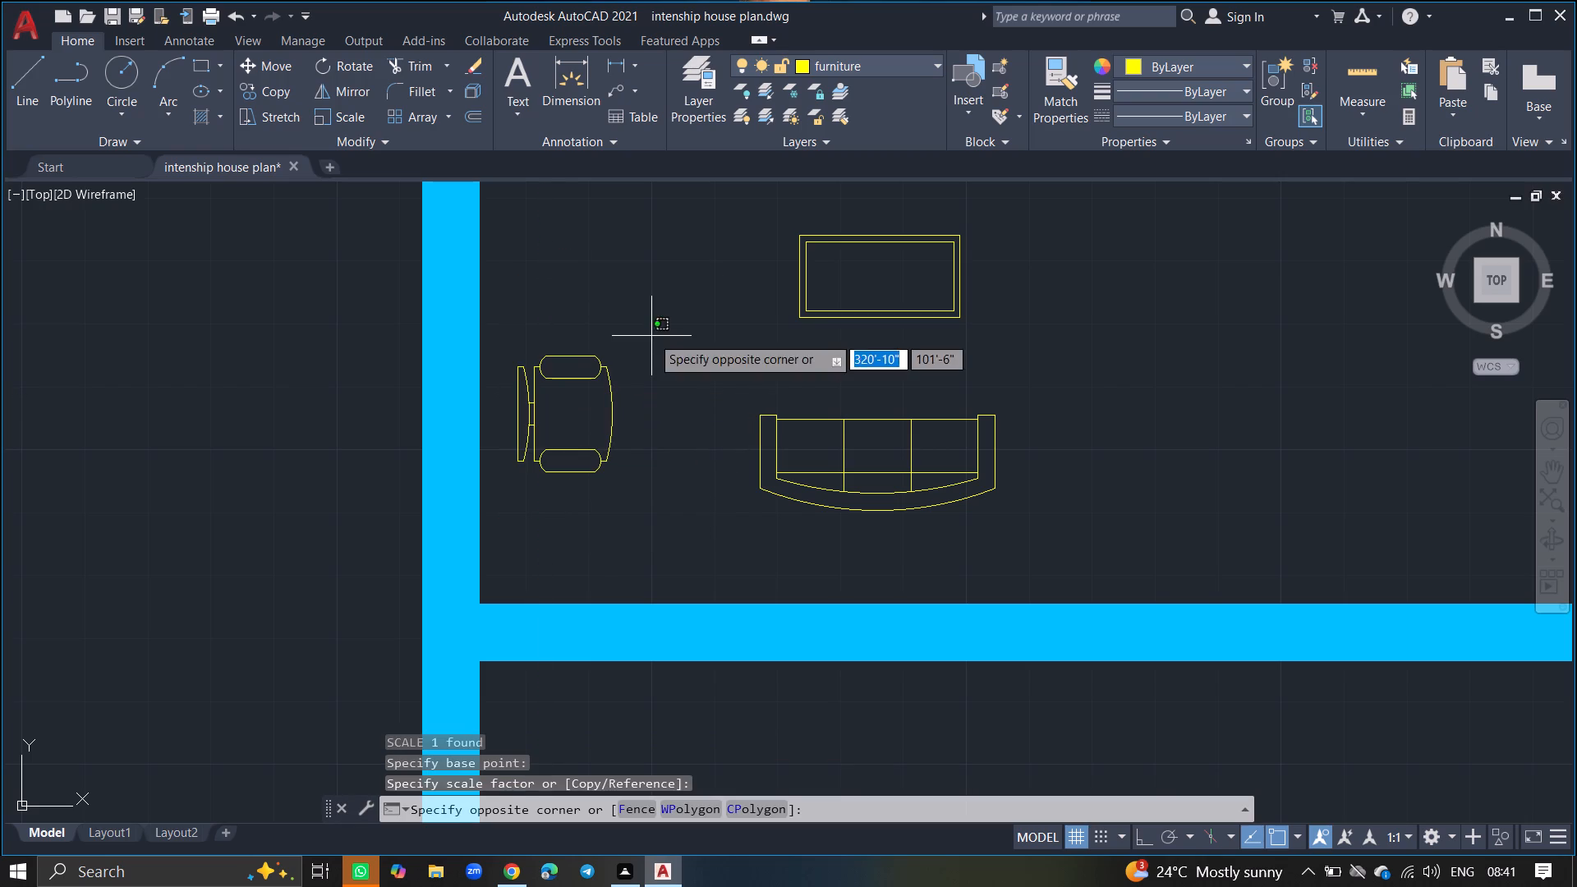
pyautogui.click(507, 492)
pyautogui.write('MOVE')
pyautogui.press('Return')
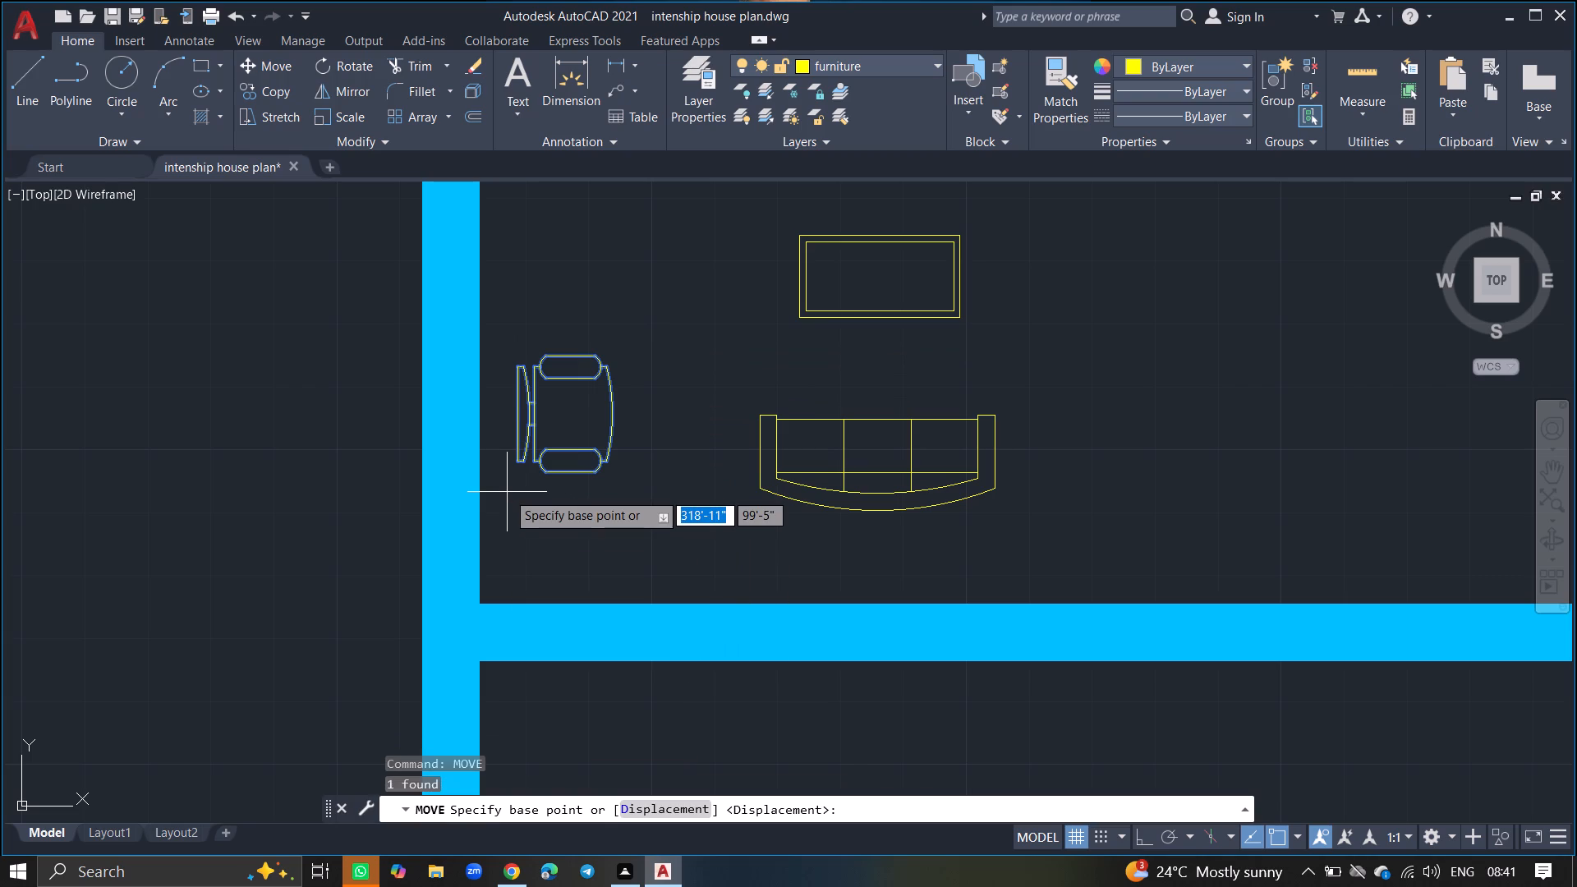
pyautogui.click(529, 418)
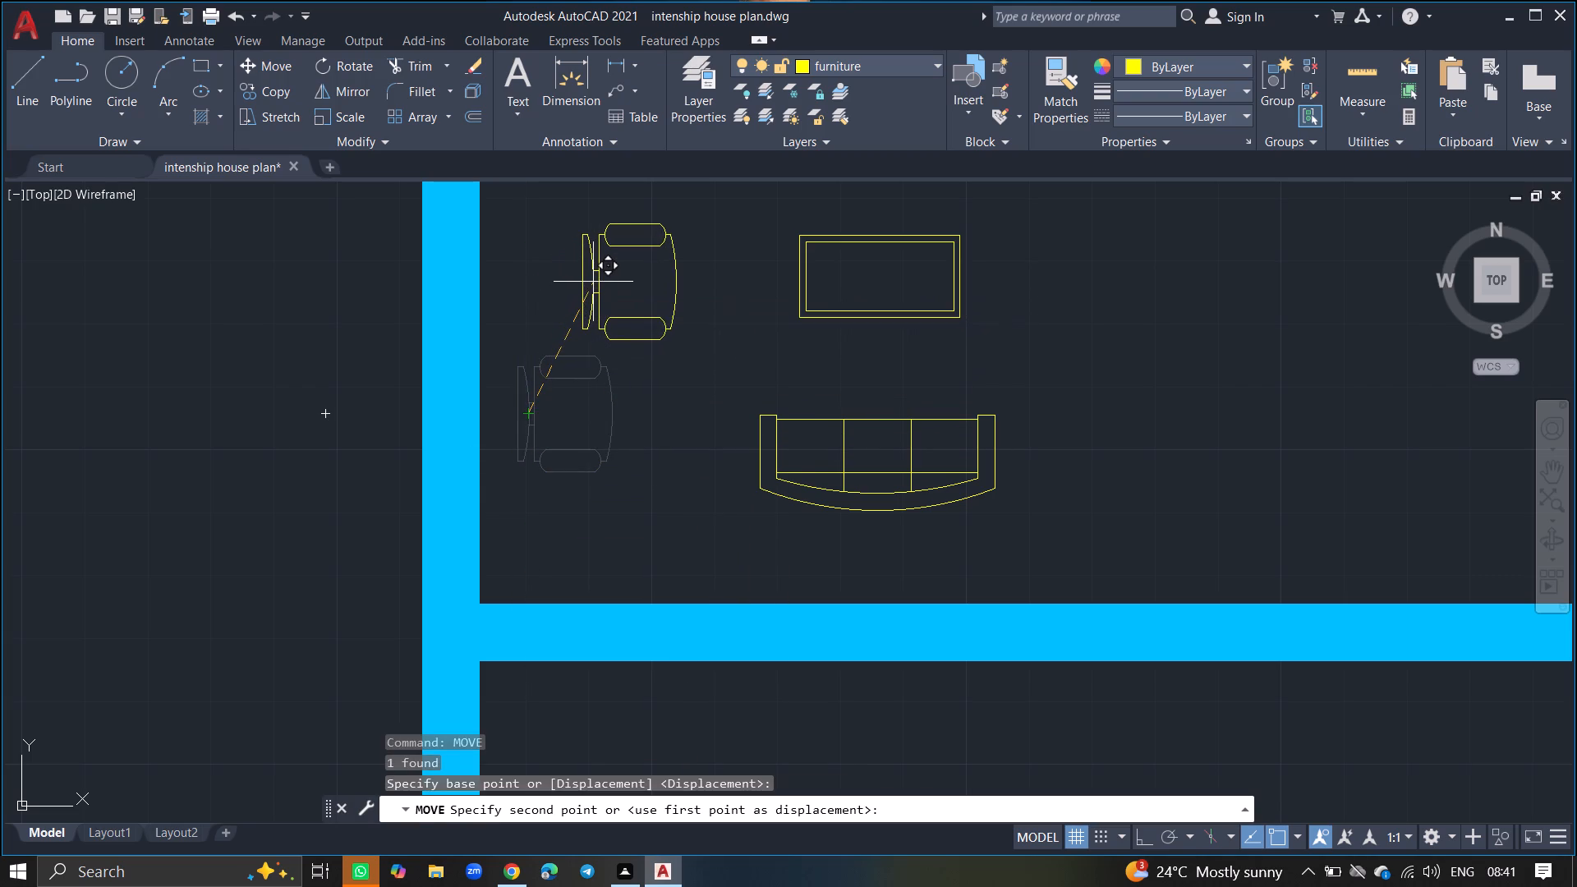
pyautogui.click(593, 282)
pyautogui.keyDown('ctrl'); pyautogui.scroll(-3, 571, 460); pyautogui.keyUp('ctrl')
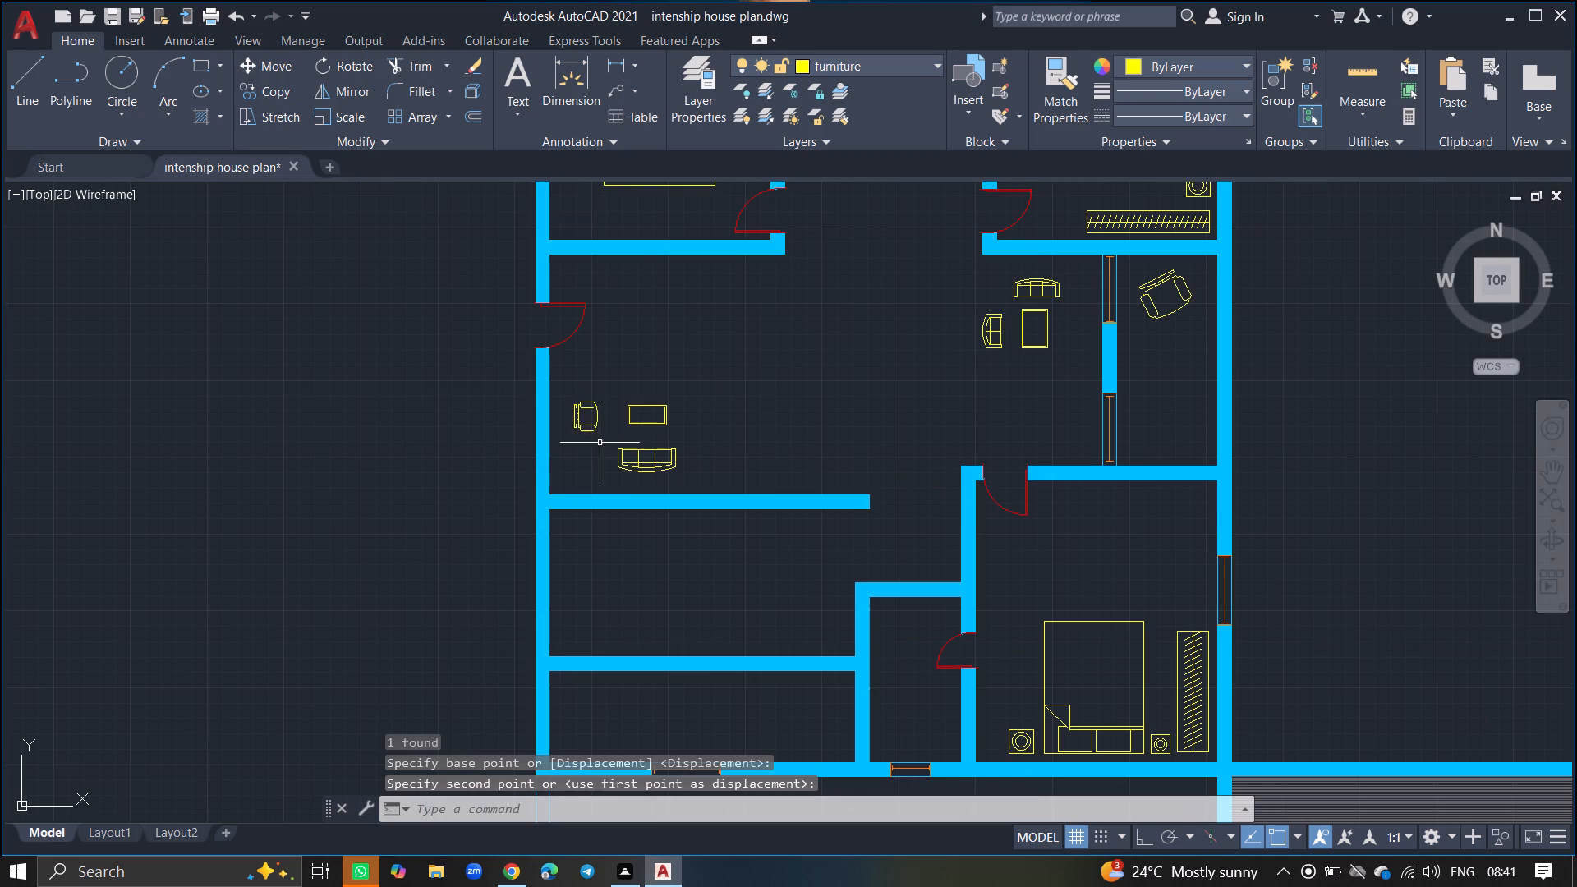
# Move the desk chair a little farther east, closer to the small living room table and facing it.
pyautogui.click(598, 398)
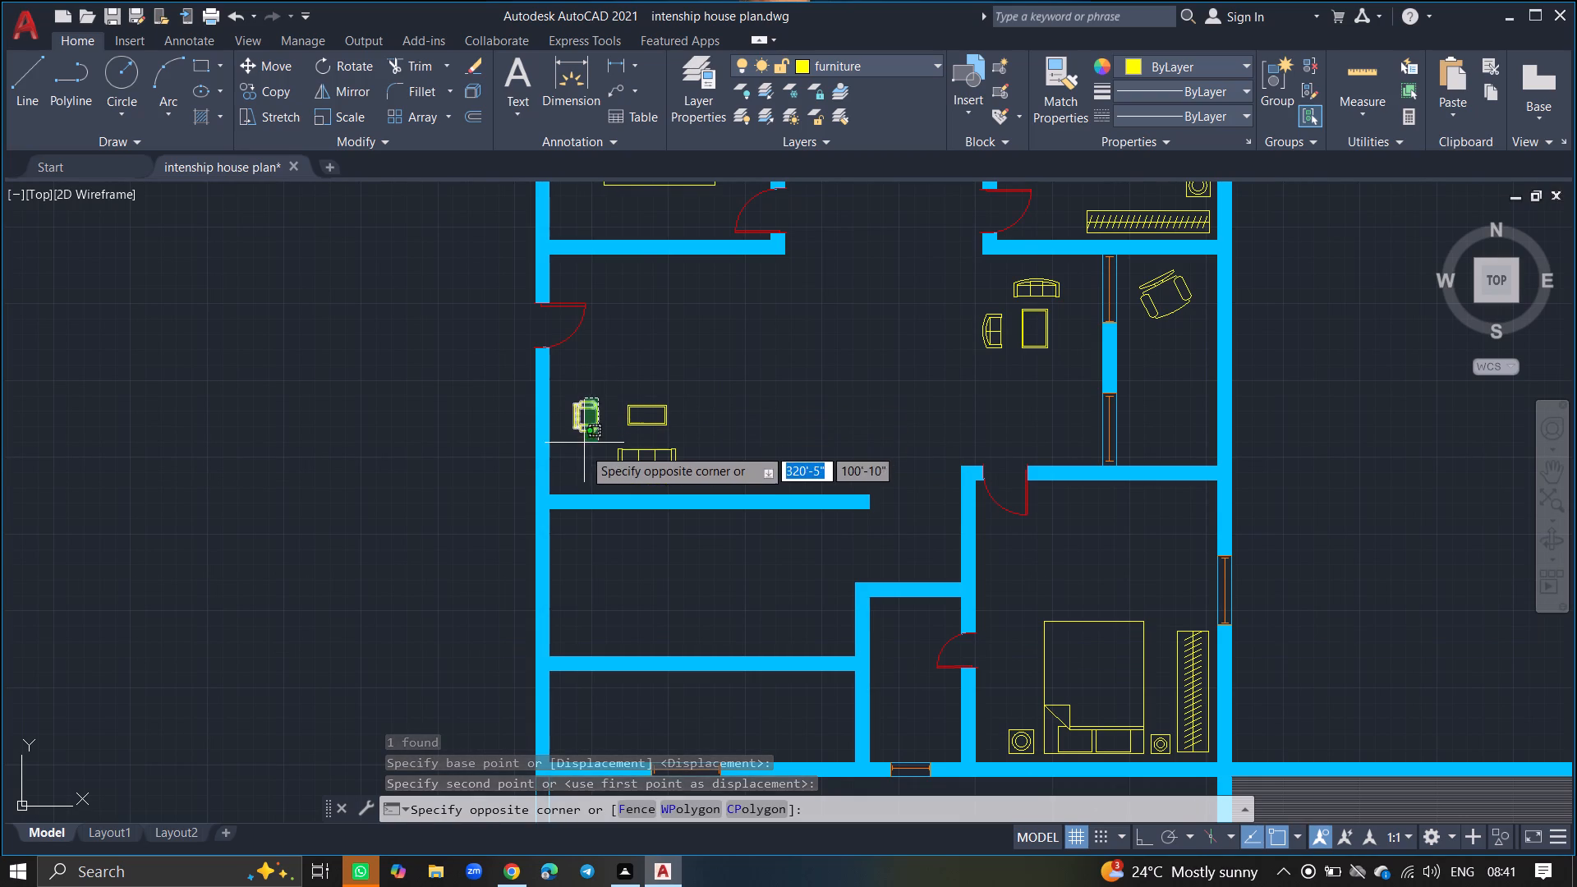
pyautogui.click(582, 450)
pyautogui.write('MOVE')
pyautogui.press('Return')
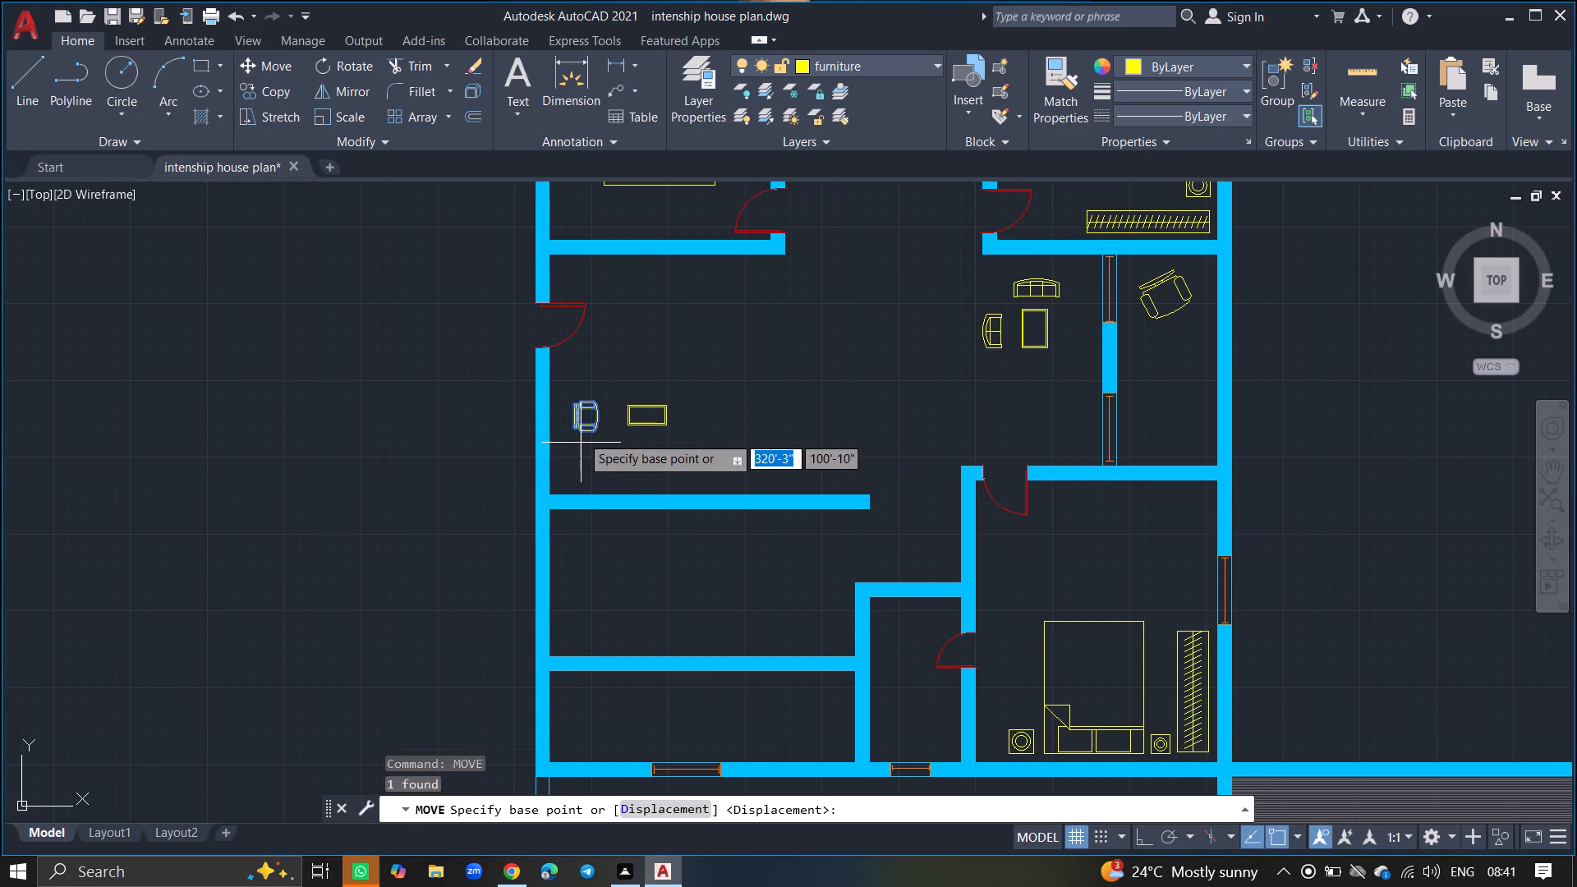
pyautogui.click(584, 417)
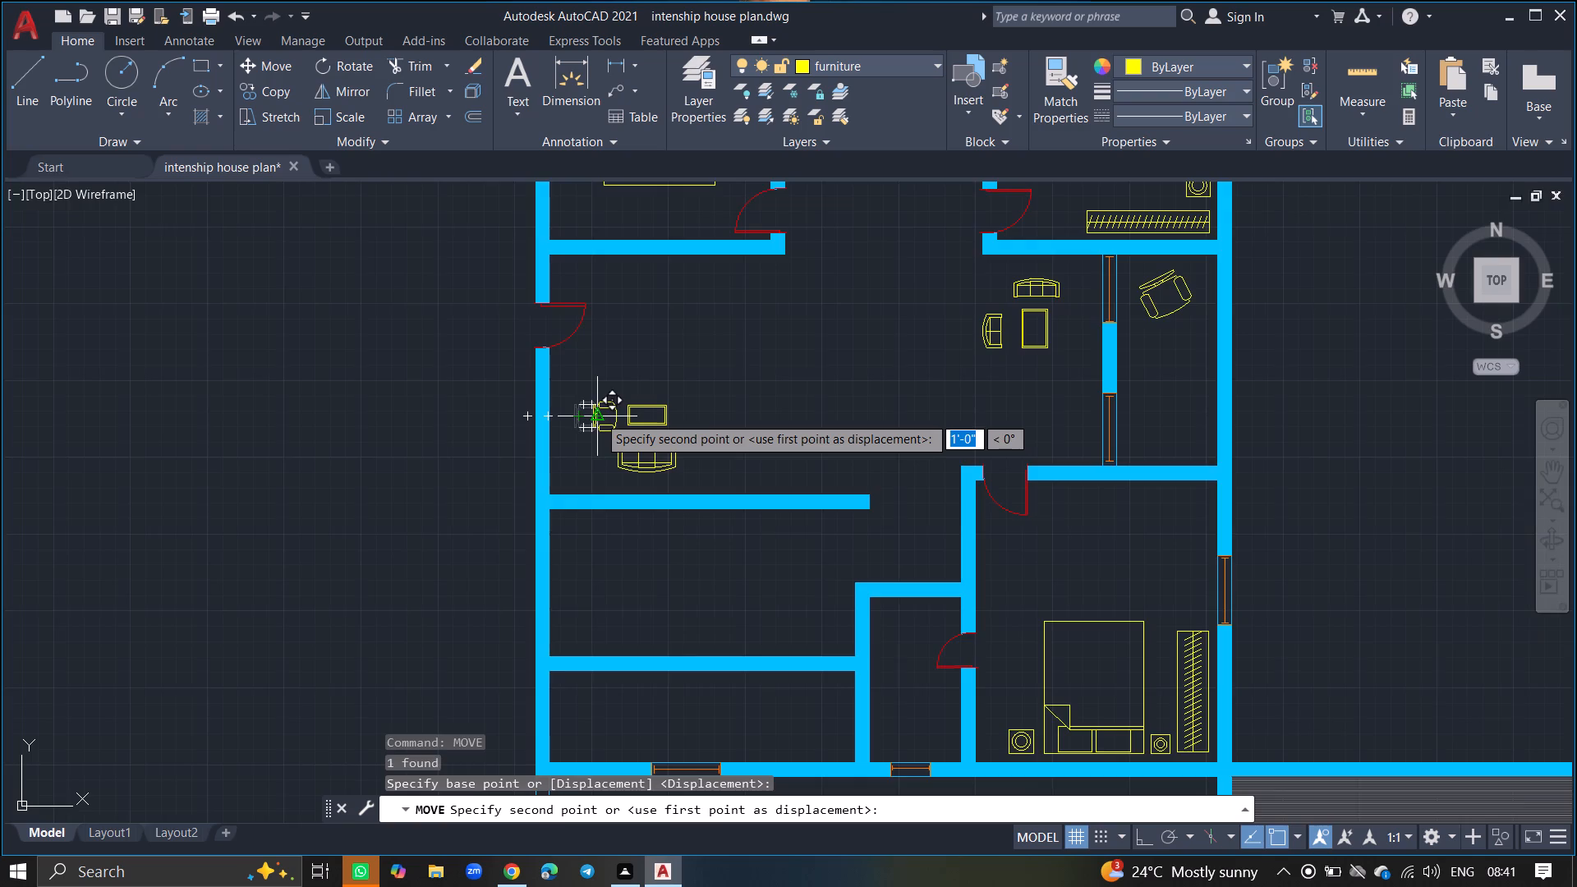
pyautogui.keyDown('ctrl'); pyautogui.scroll(6, 598, 416); pyautogui.keyUp('ctrl')
pyautogui.click(580, 416)
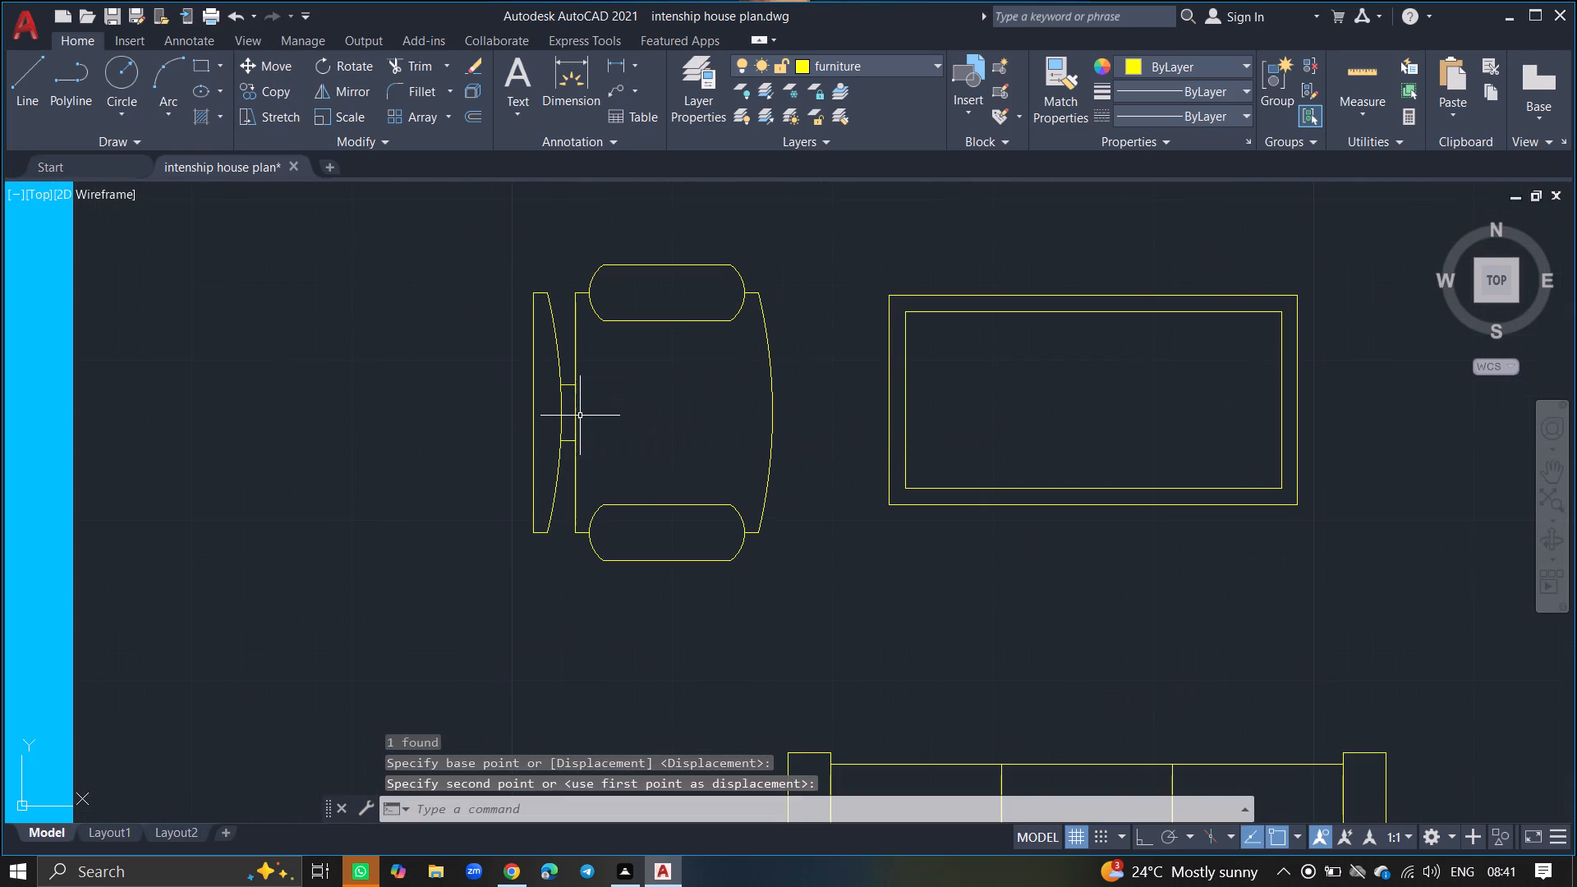
# Insert the Toilet - top block from House Designer.dwg in DesignCenter at the balcony's east wall in the eastern plan, and close DesignCenter.
pyautogui.keyDown('ctrl'); pyautogui.scroll(-2, 580, 416); pyautogui.keyUp('ctrl')
pyautogui.keyDown('ctrl'); pyautogui.scroll(-2, 528, 527); pyautogui.keyUp('ctrl')
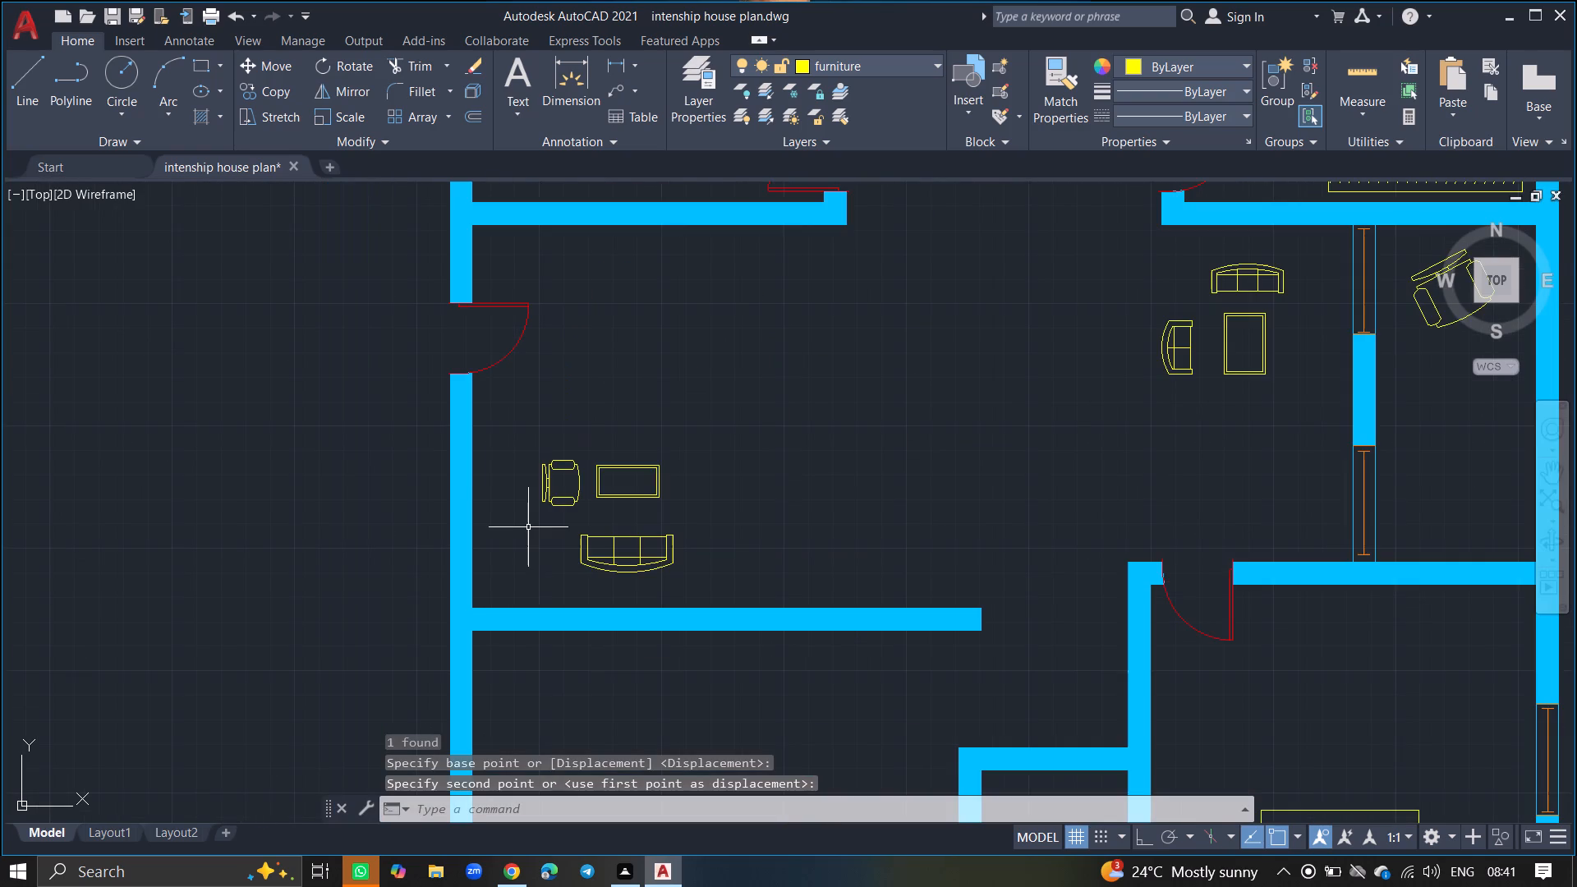
pyautogui.keyDown('ctrl'); pyautogui.scroll(-5, 528, 527); pyautogui.keyUp('ctrl')
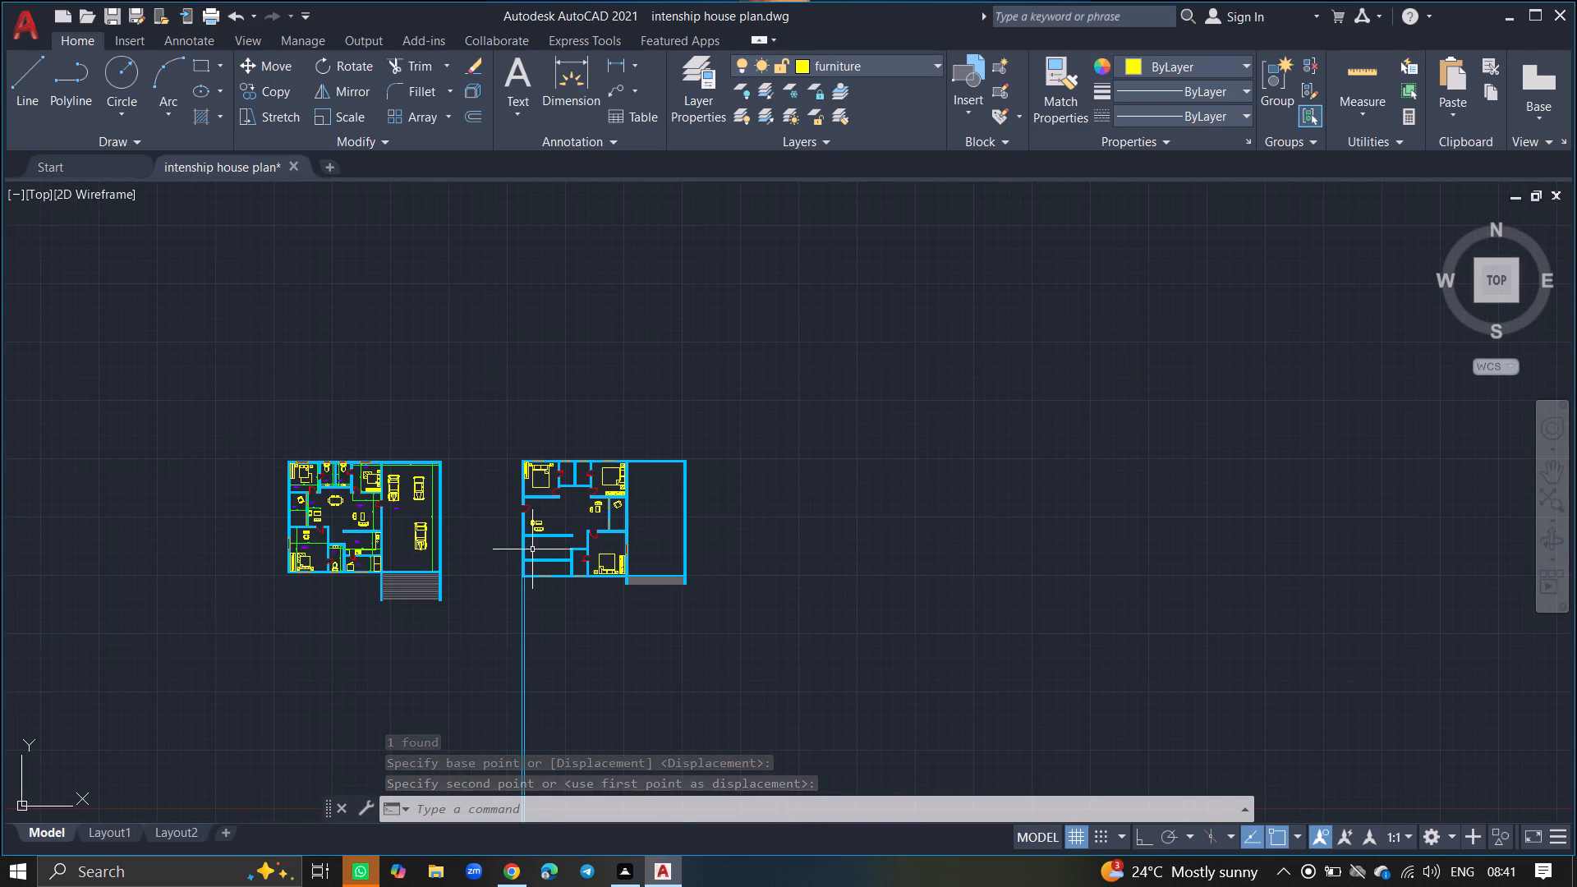
pyautogui.keyDown('ctrl'); pyautogui.scroll(4, 532, 549); pyautogui.keyUp('ctrl')
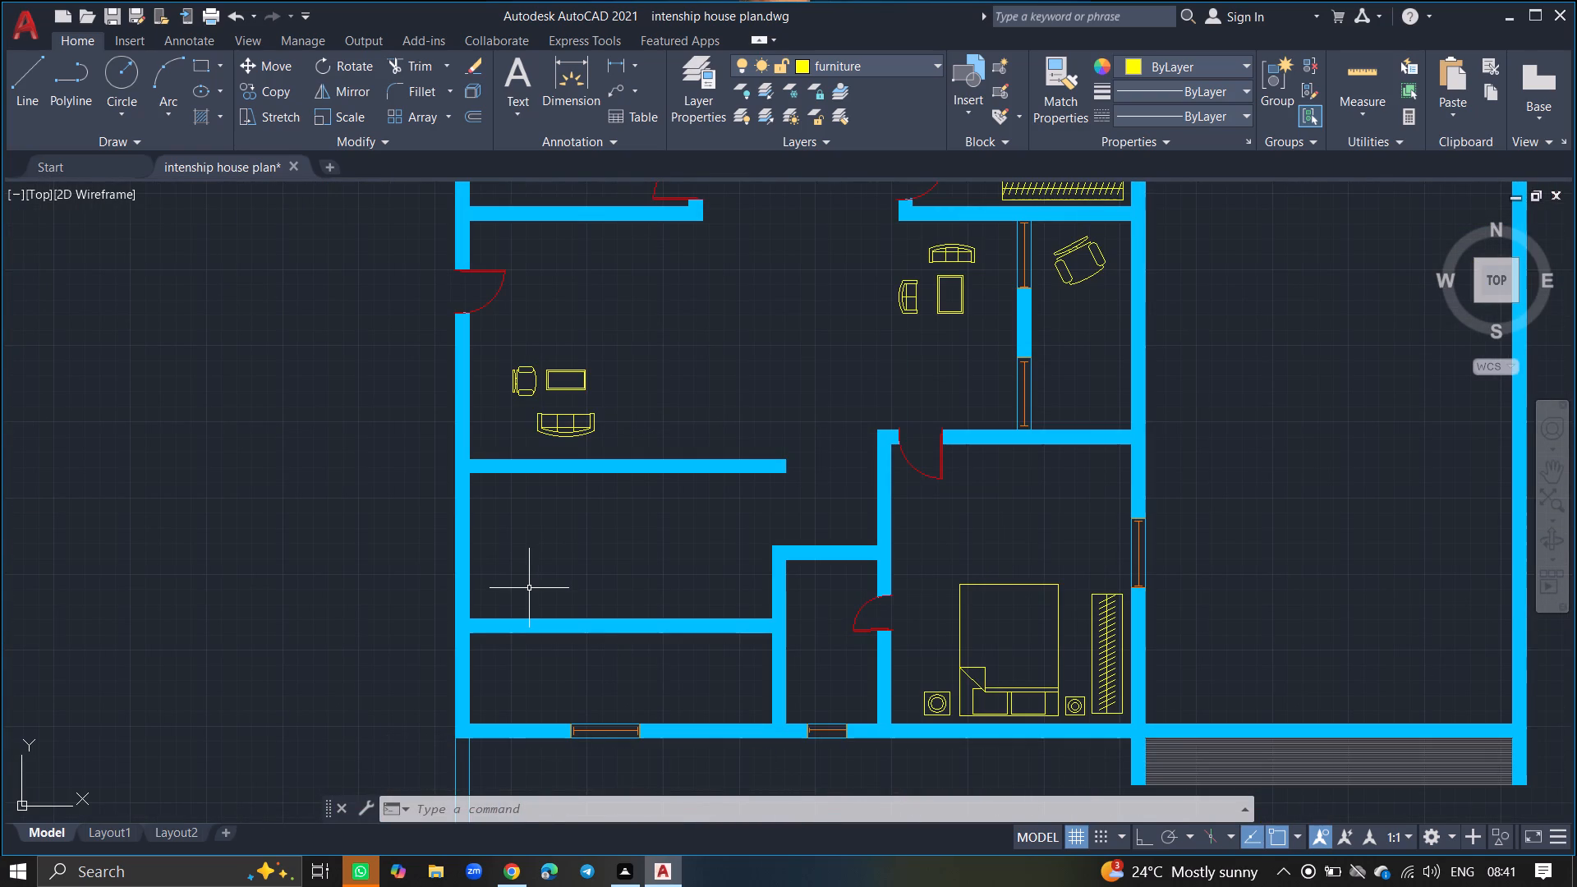
pyautogui.hotkey('ctrl', '2')
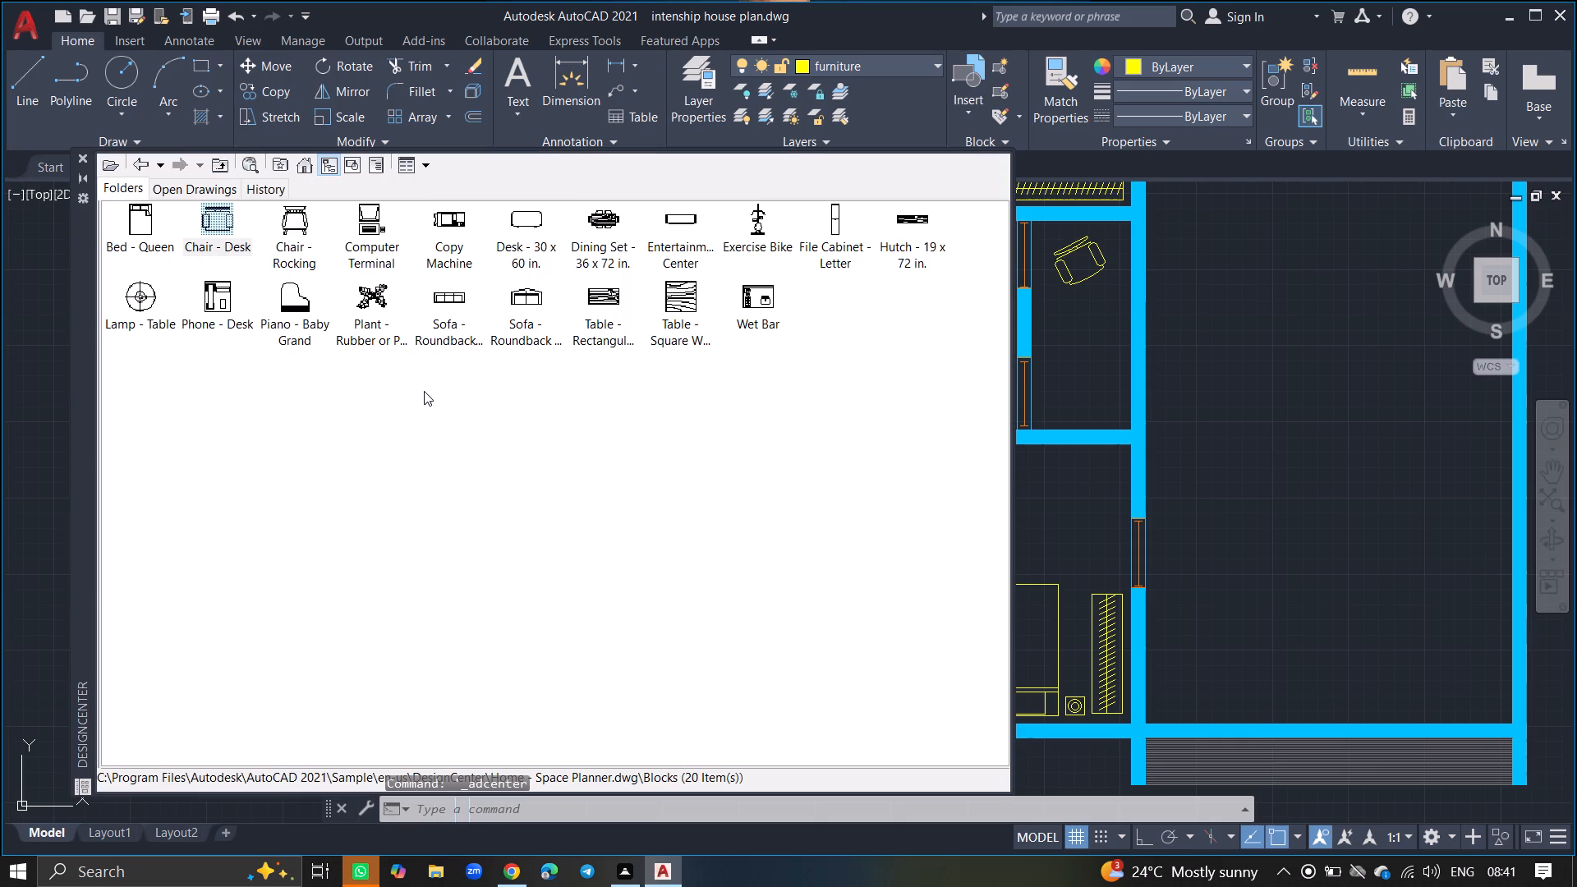
pyautogui.click(301, 173)
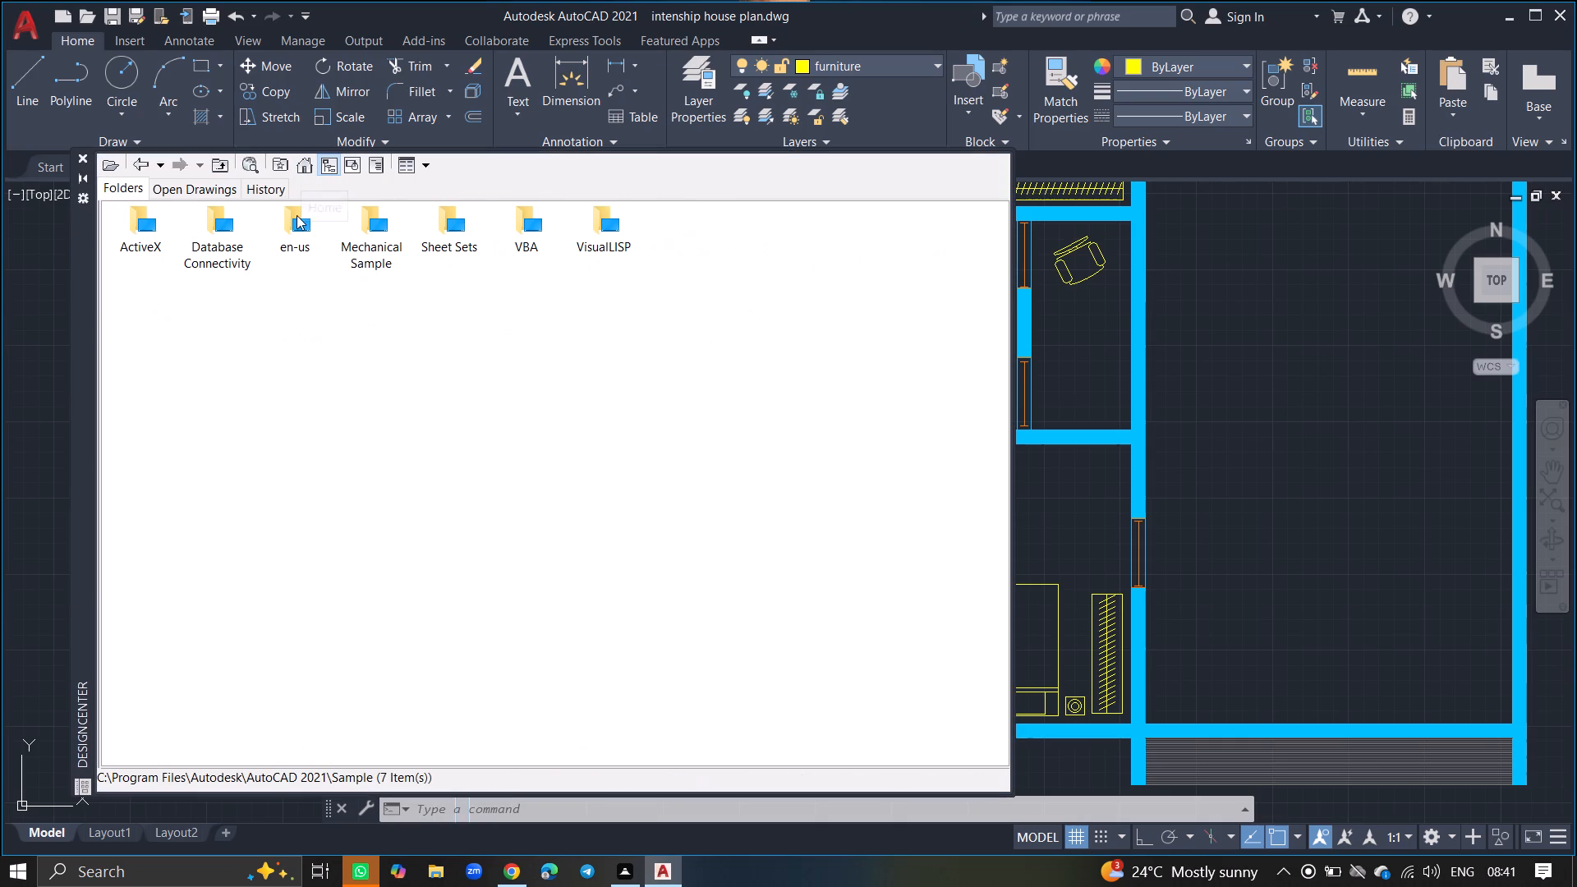
pyautogui.doubleClick(296, 218)
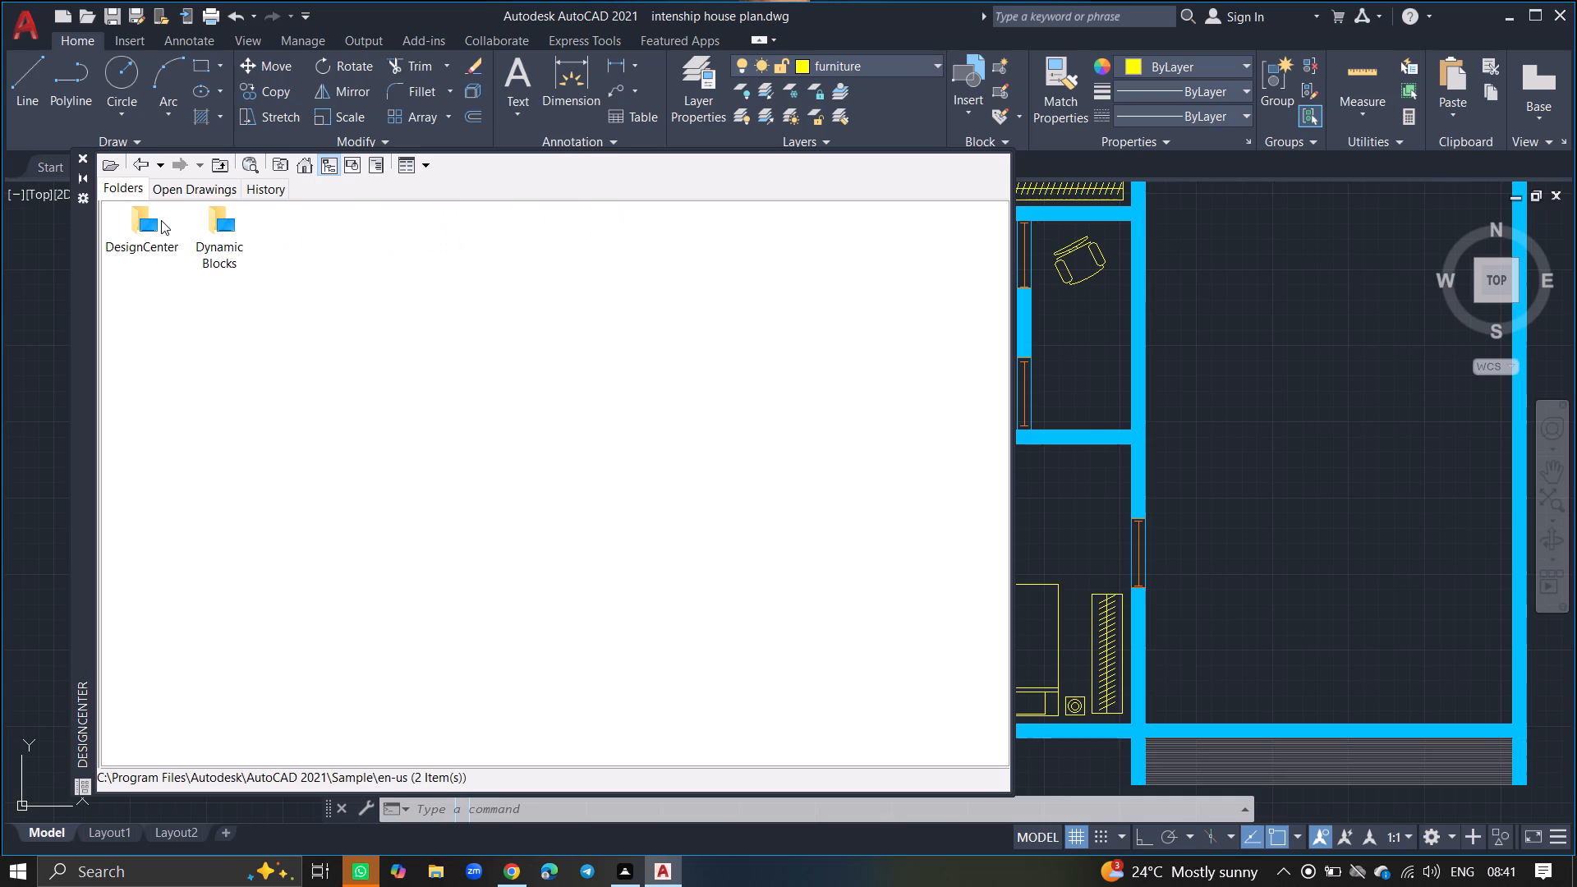
pyautogui.doubleClick(149, 236)
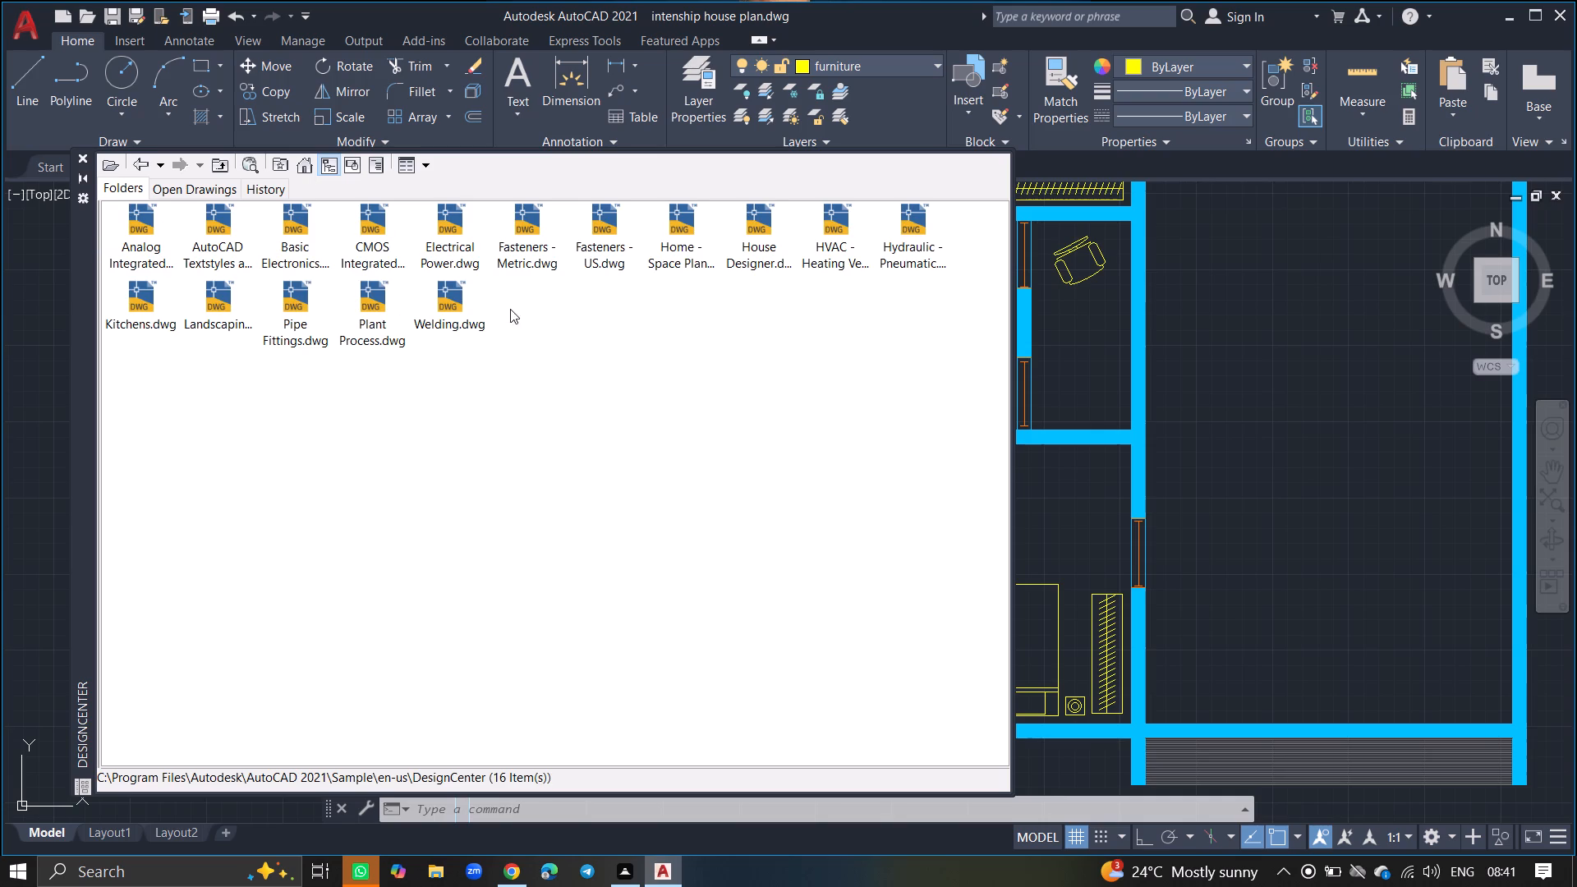
pyautogui.doubleClick(762, 236)
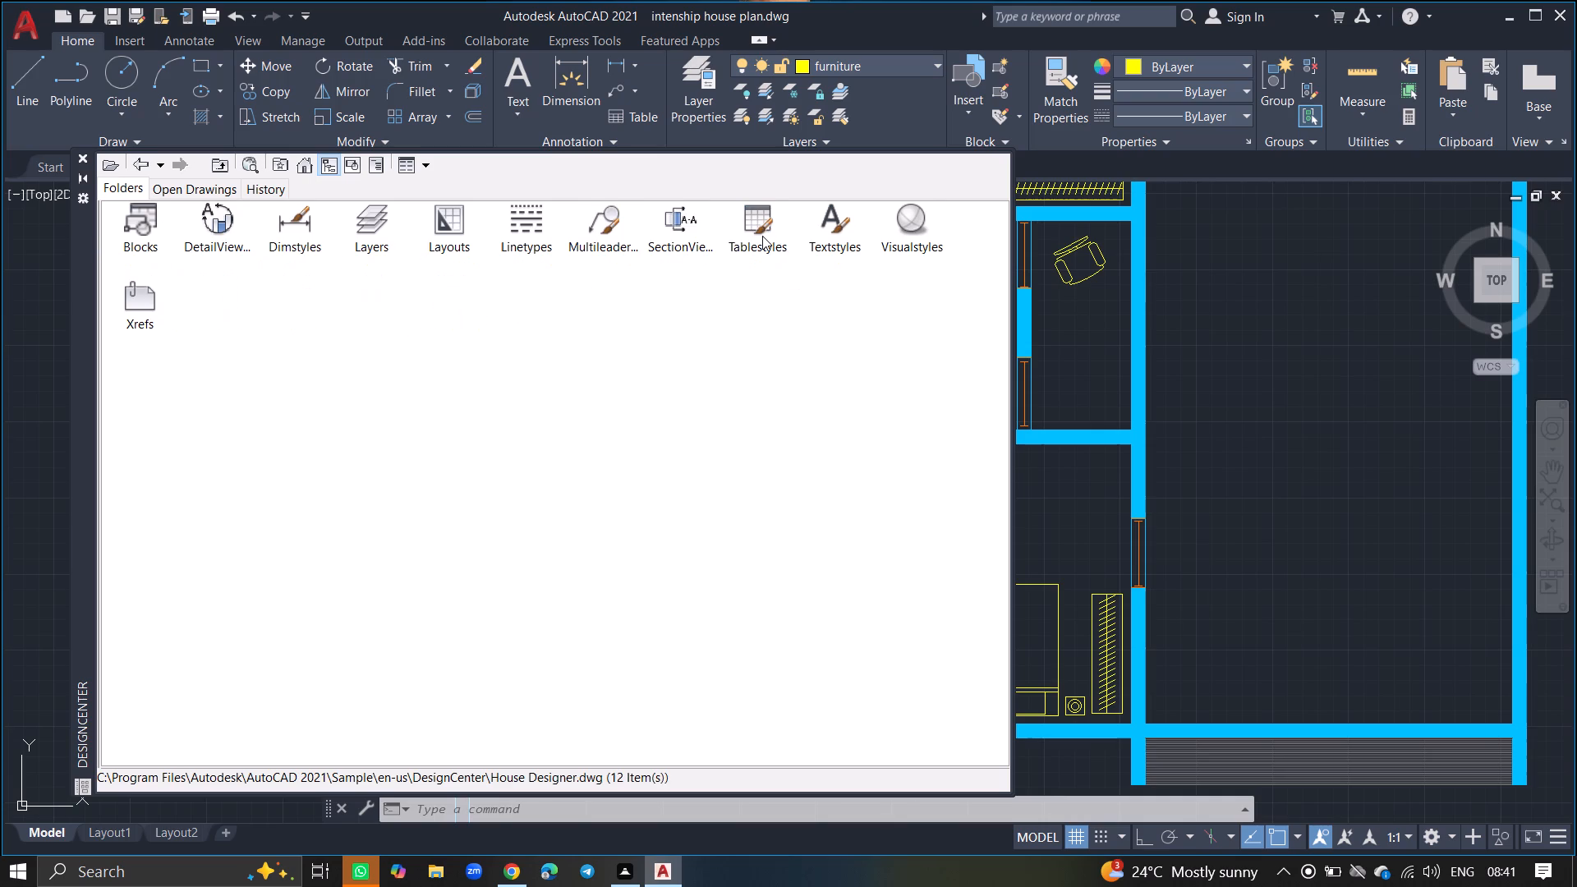
pyautogui.doubleClick(143, 229)
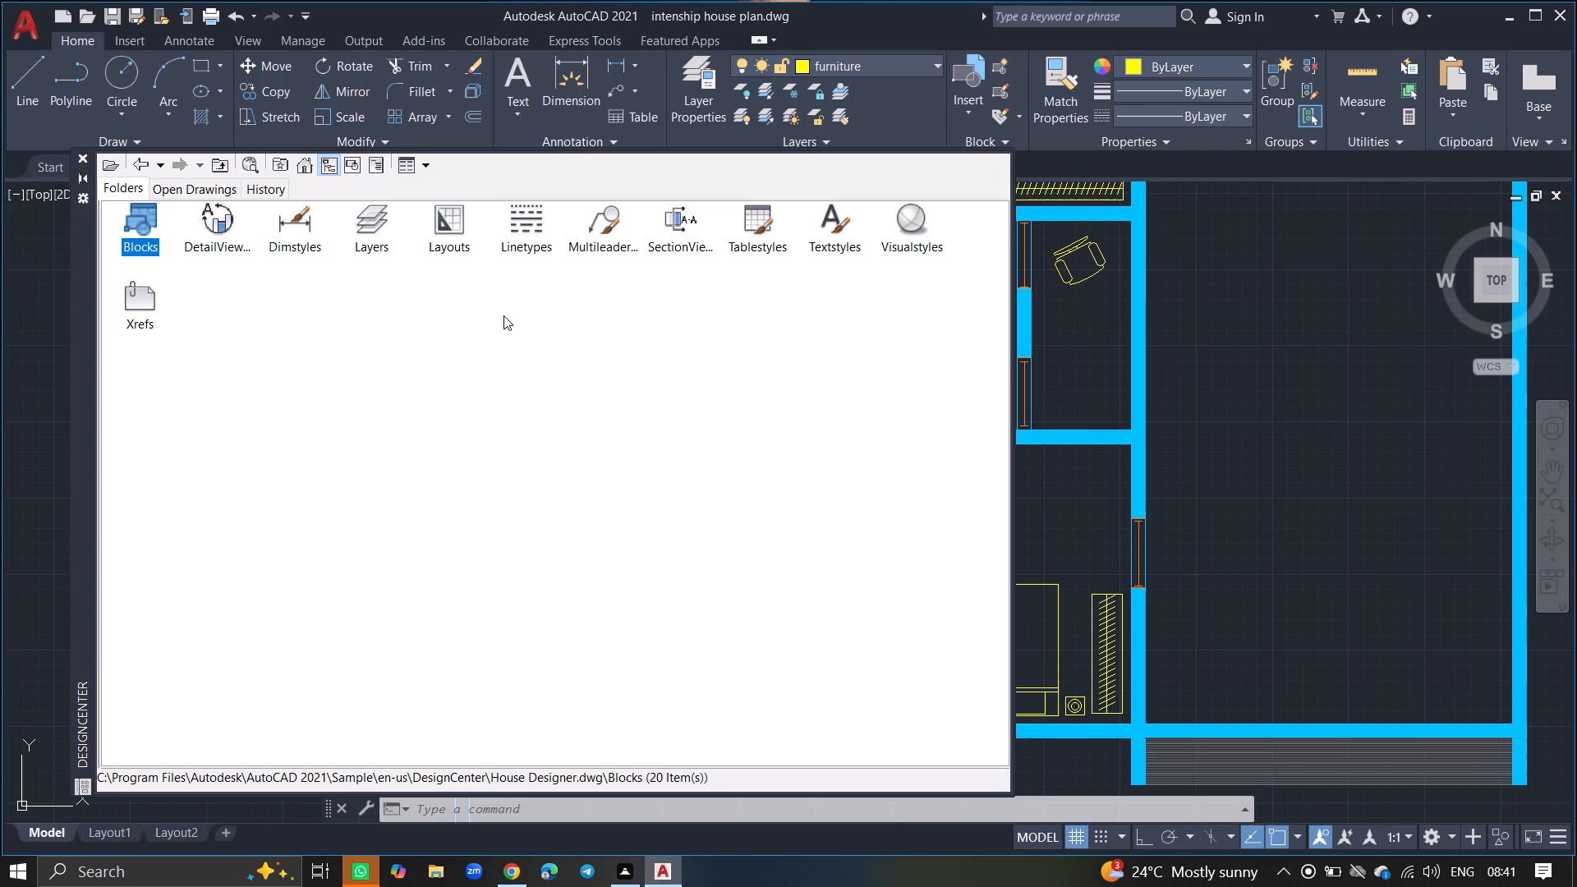
pyautogui.click(526, 318)
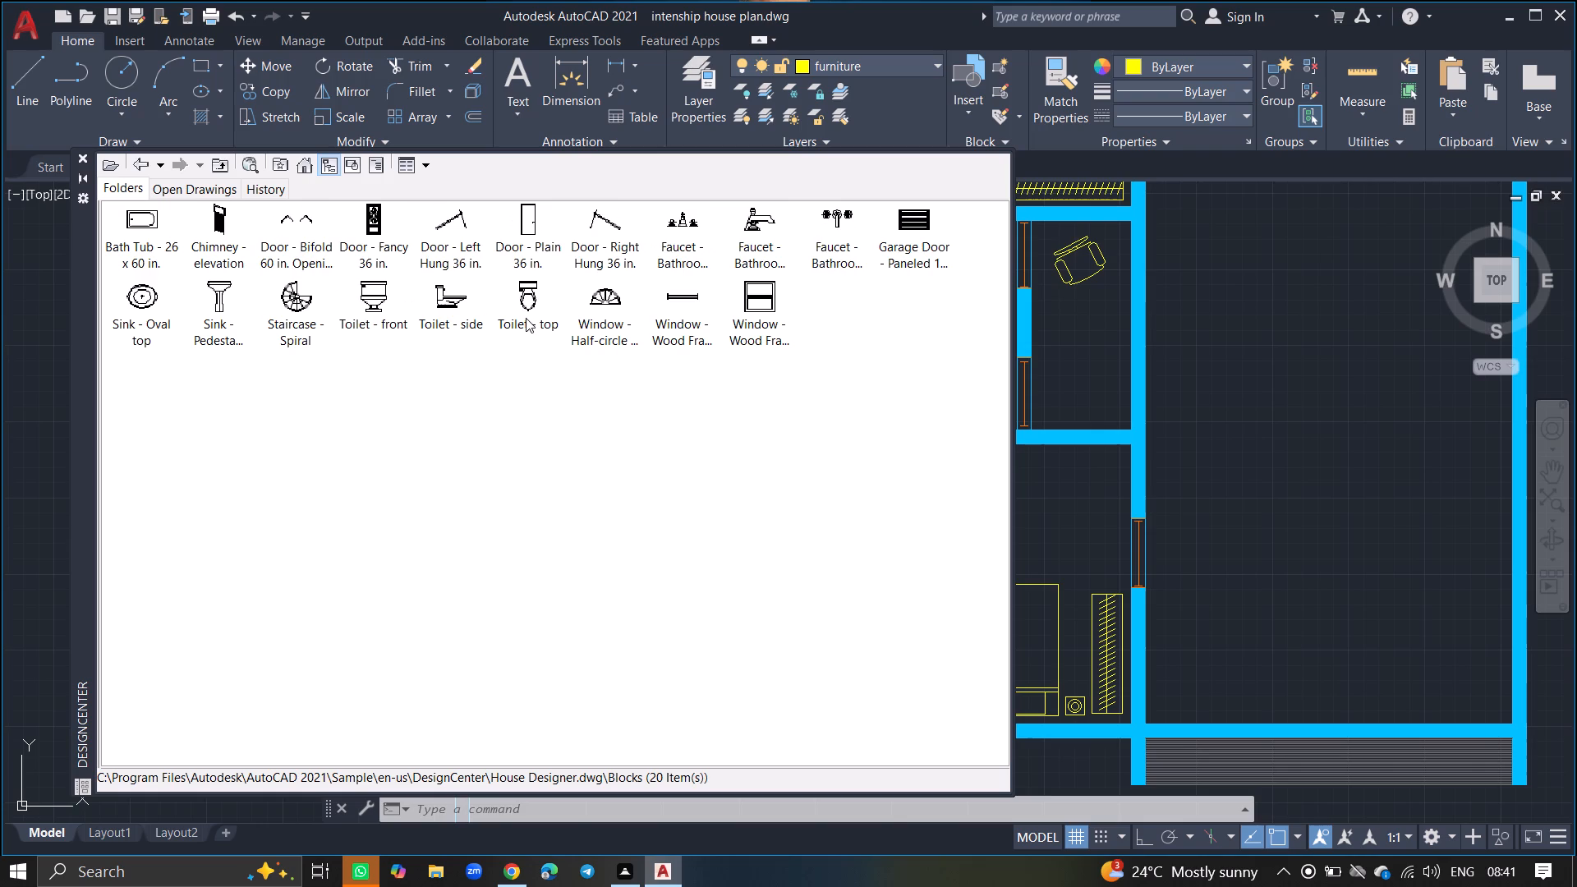
pyautogui.moveTo(526, 318); pyautogui.dragTo(628, 349)
pyautogui.moveTo(628, 349); pyautogui.dragTo(1124, 332)
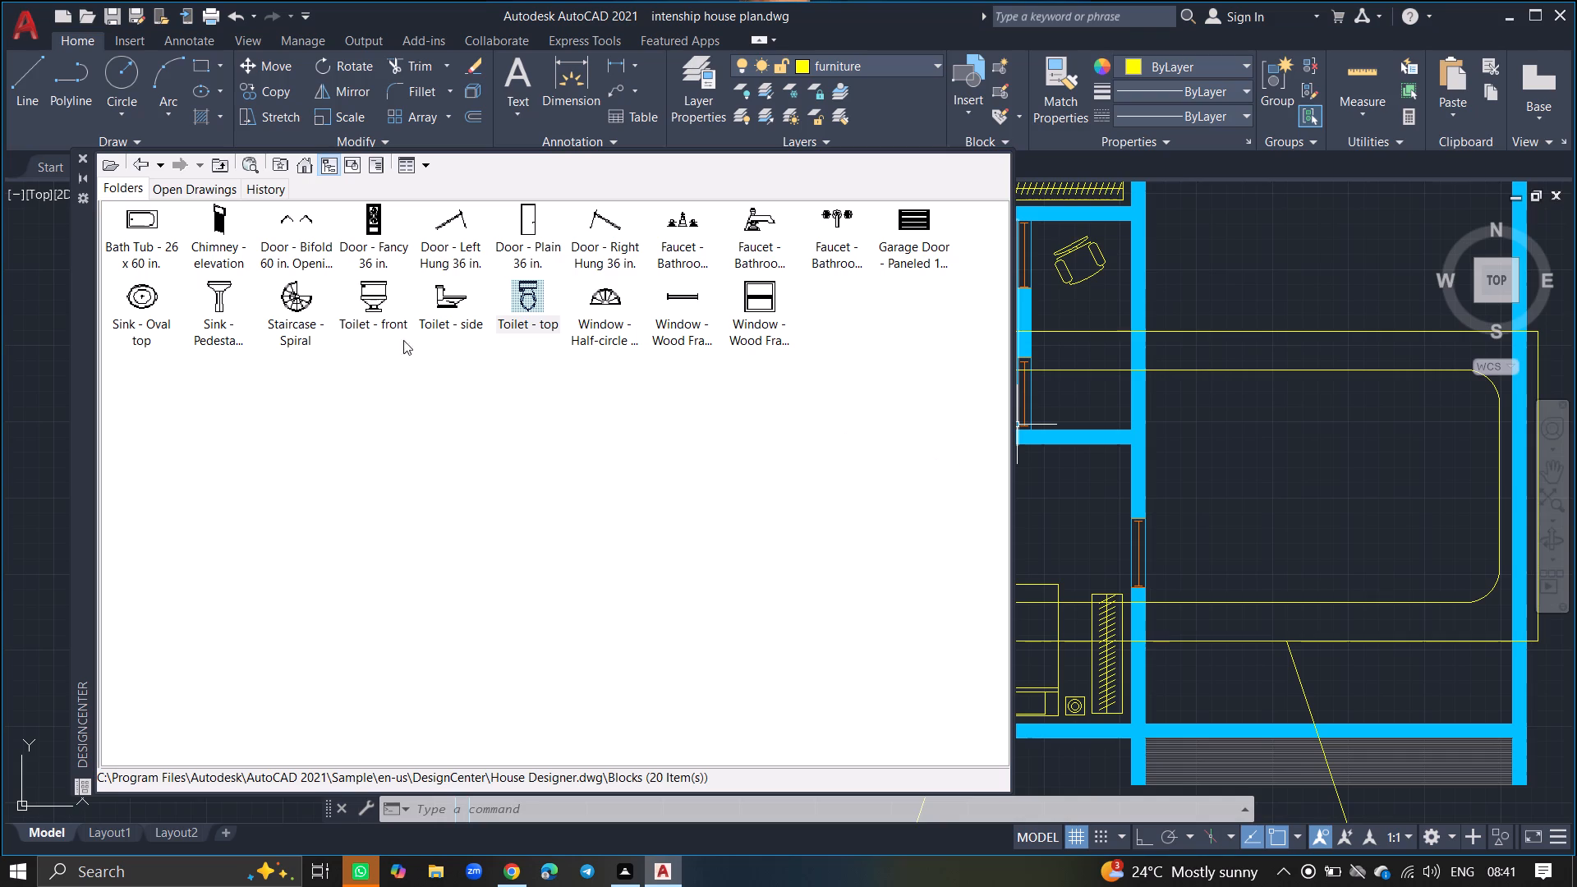
pyautogui.click(81, 155)
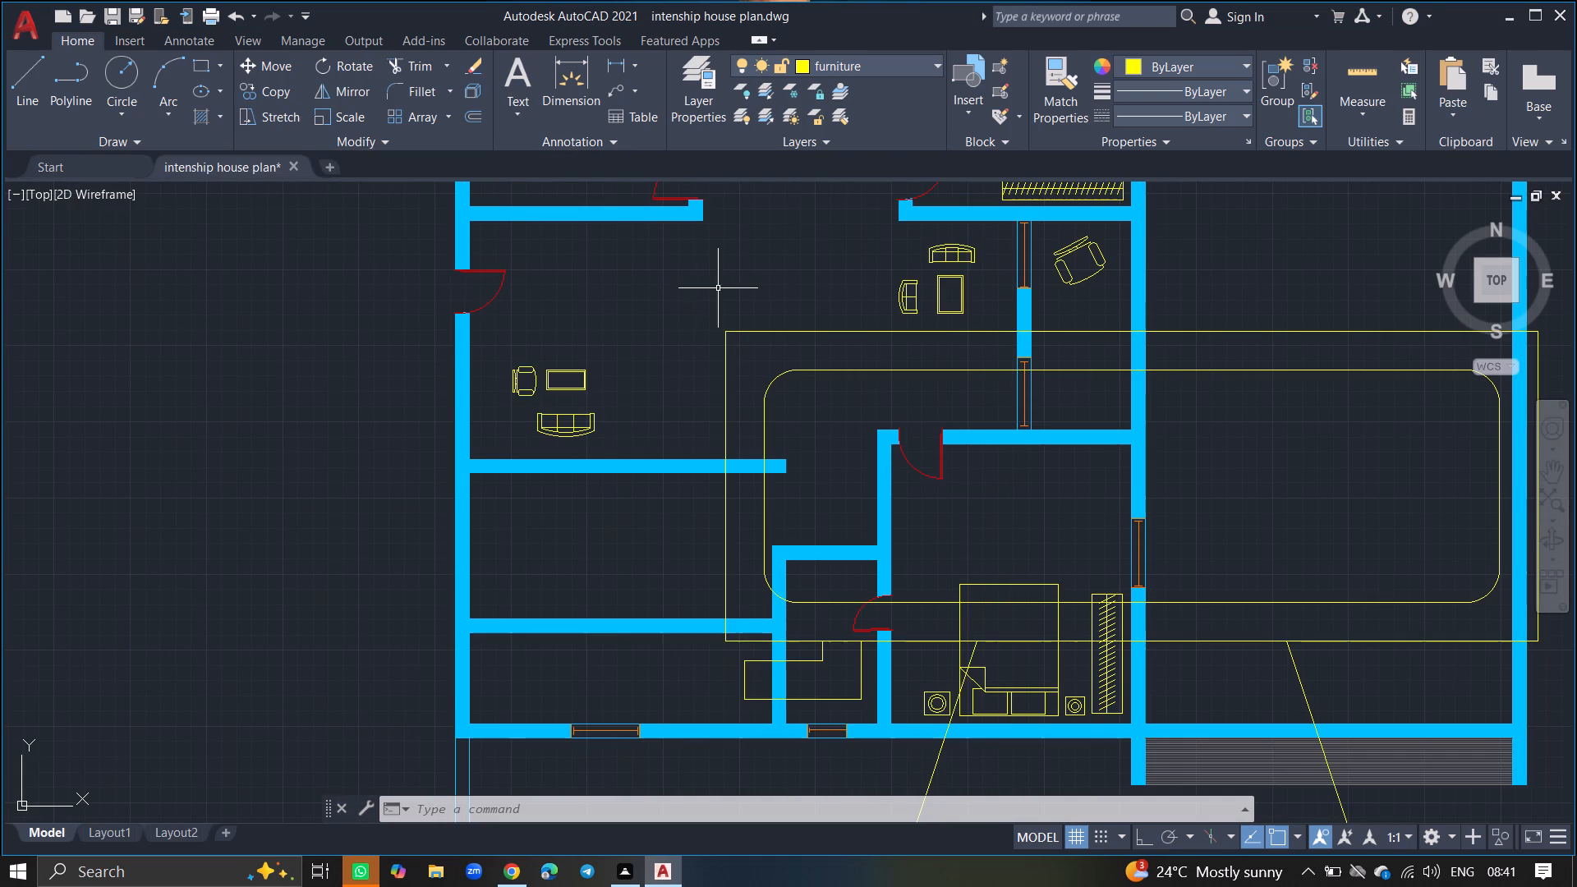
# Scale the oversized toilet down to roughly the desk chair's size, using a base point at the northwest corner of the tank's inner outline.
pyautogui.click(750, 332)
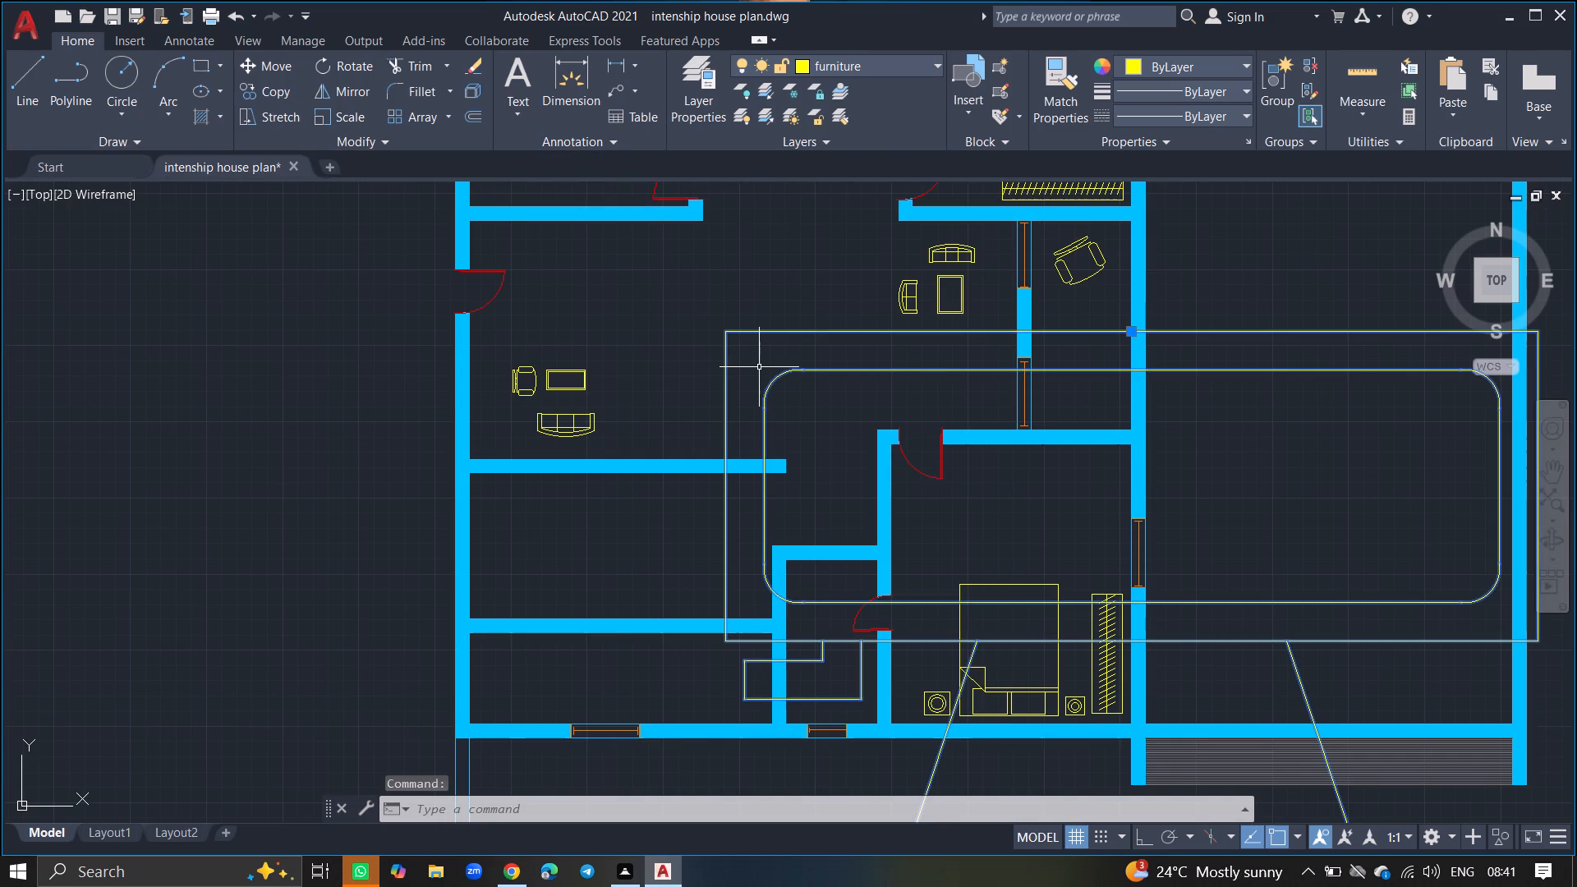
pyautogui.write('SC')
pyautogui.press('Return')
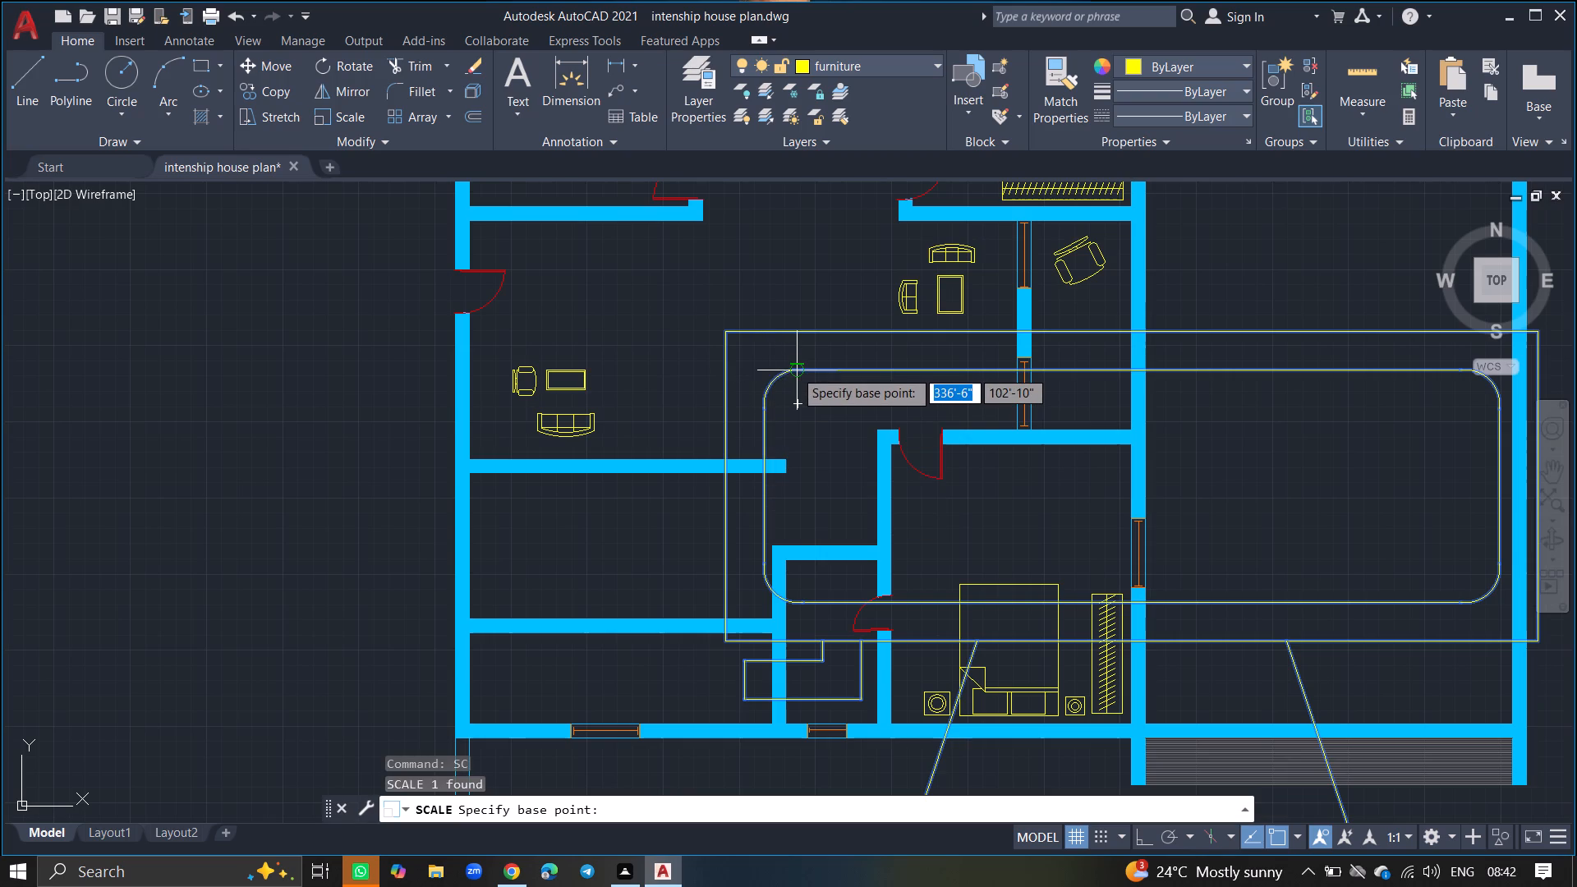
pyautogui.click(794, 370)
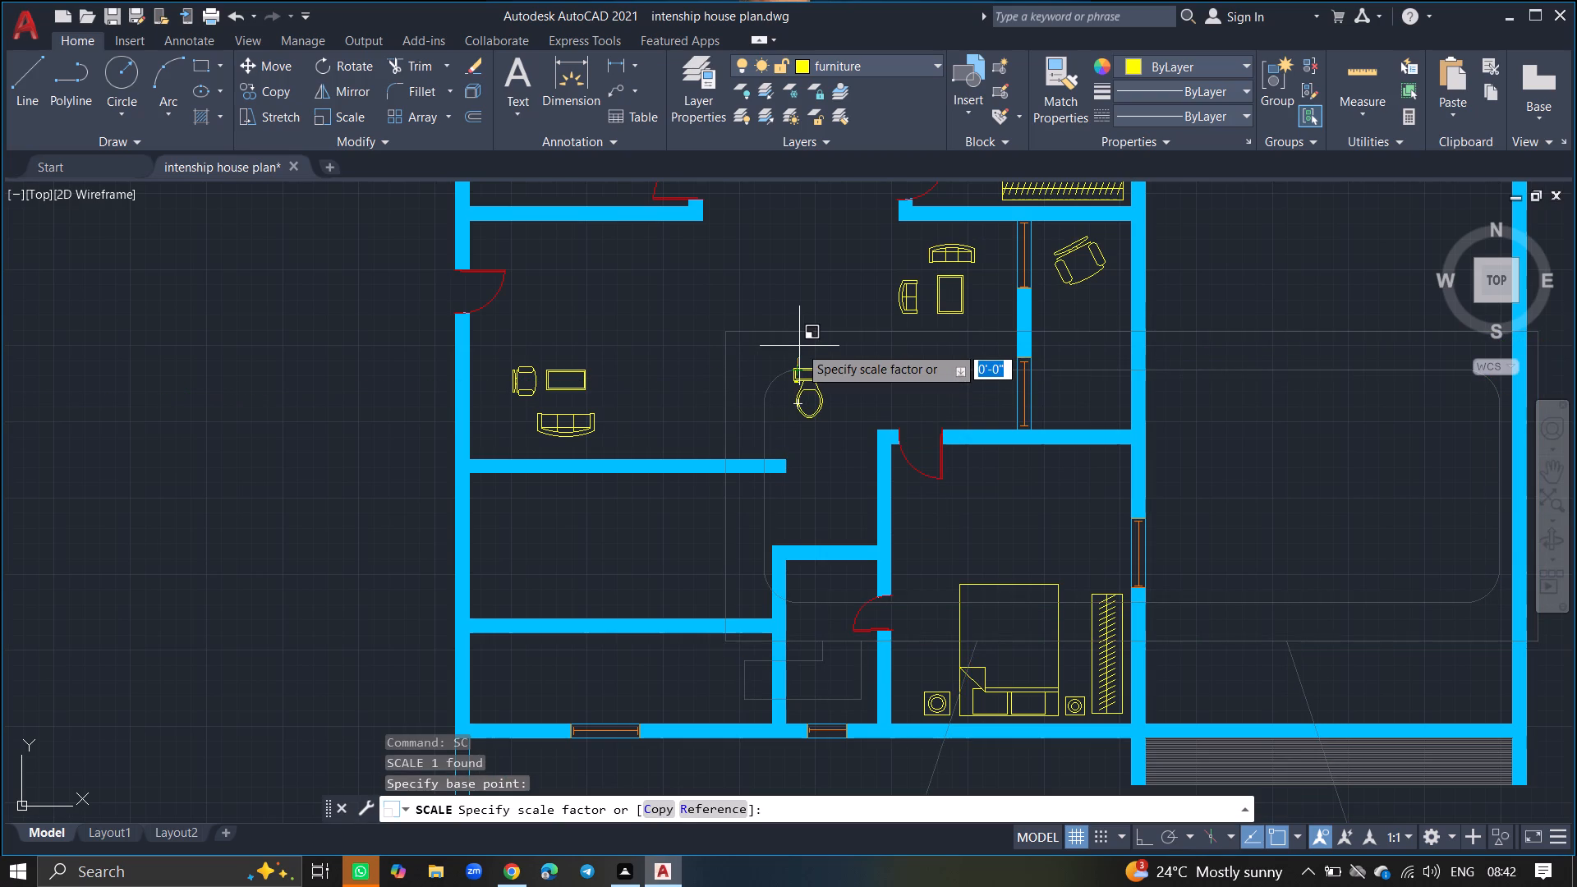
pyautogui.keyDown('ctrl'); pyautogui.scroll(2, 799, 346); pyautogui.keyUp('ctrl')
pyautogui.click(799, 346)
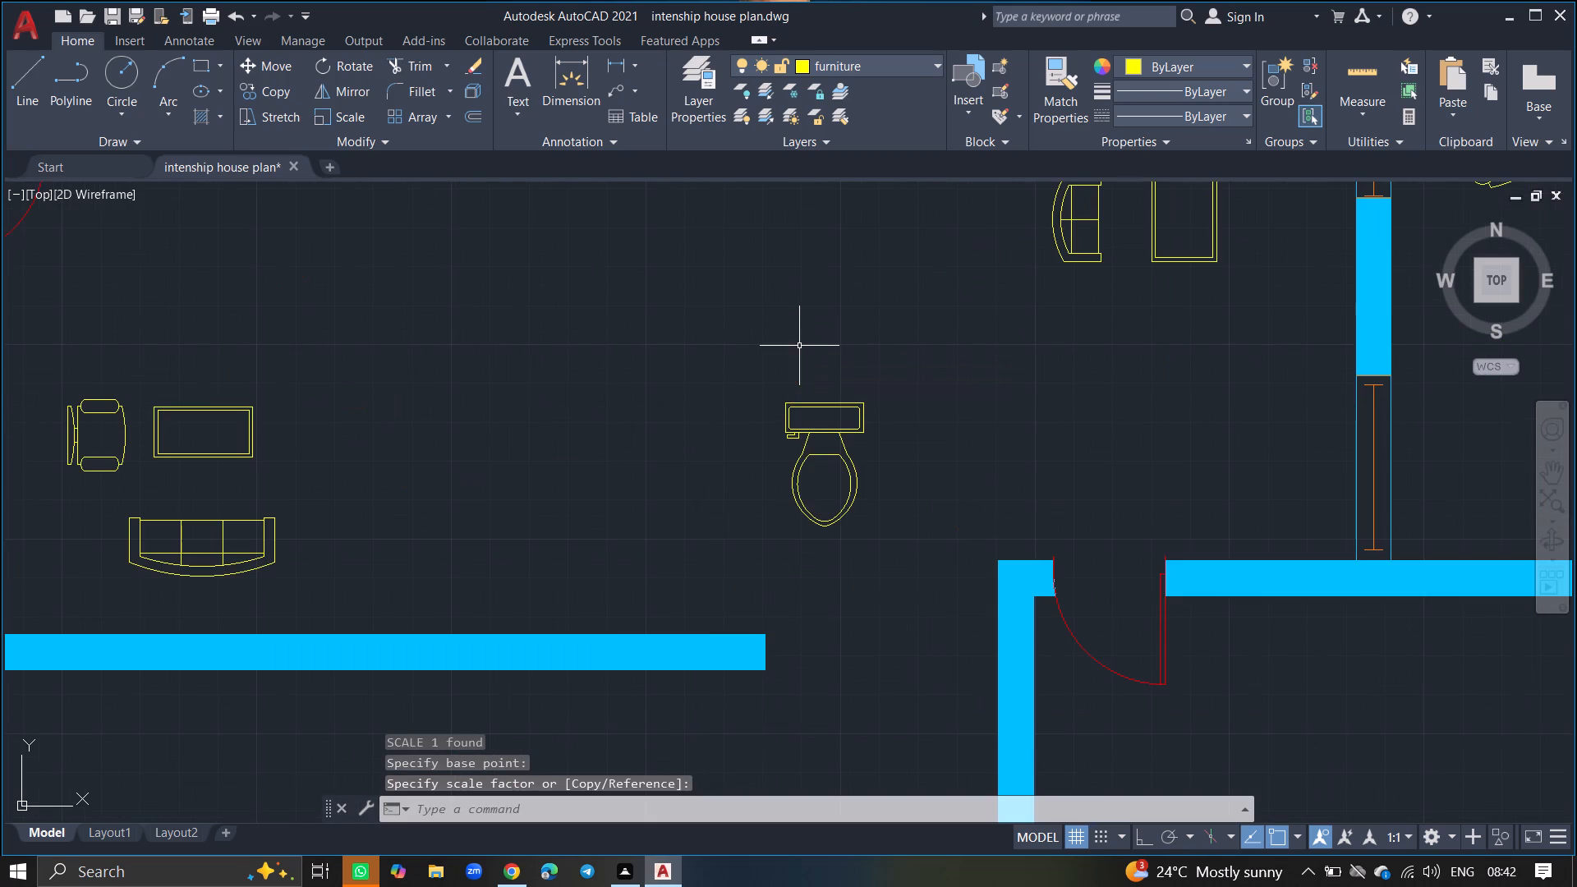
# Rotate the scaled toilet 180° about the middle of its tank with Ortho on, so the bowl points north.
pyautogui.click(890, 367)
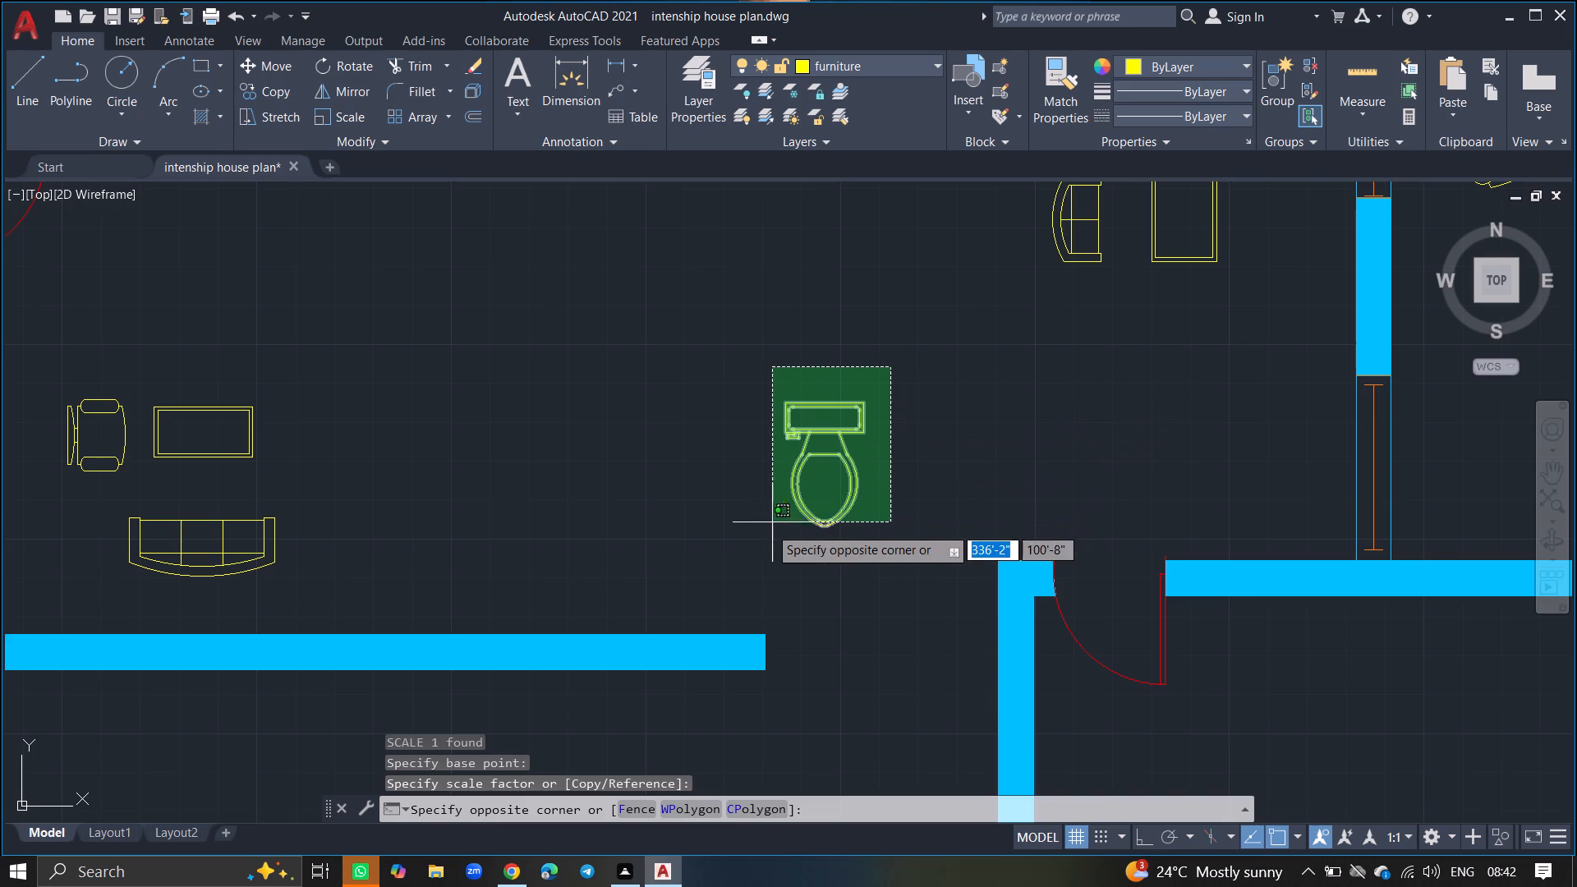
pyautogui.click(761, 534)
pyautogui.write('RO')
pyautogui.press('Return')
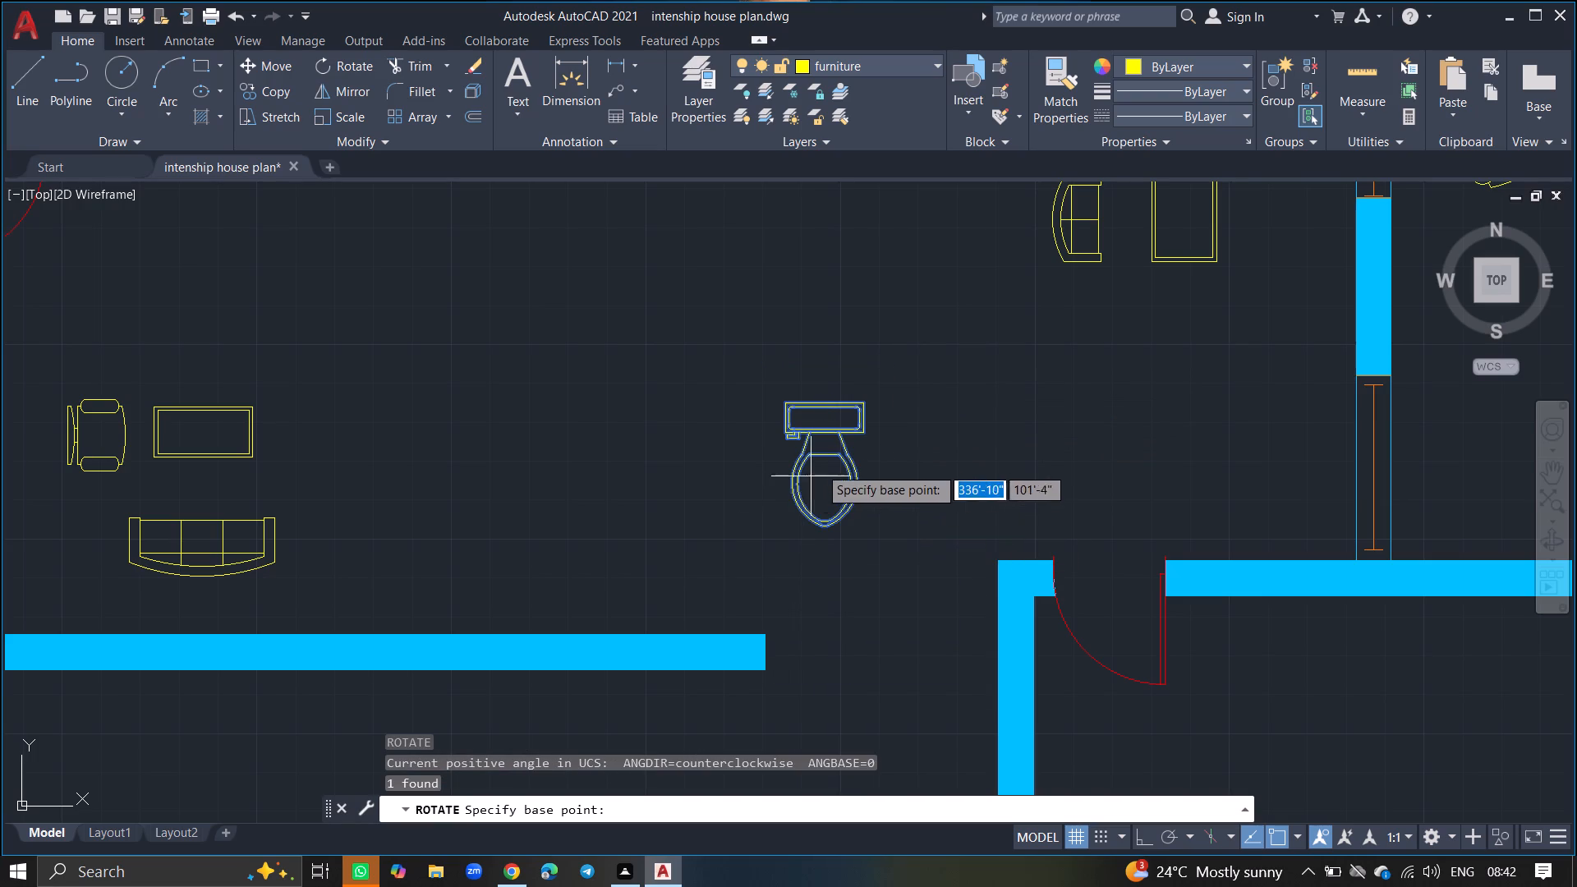
pyautogui.click(827, 420)
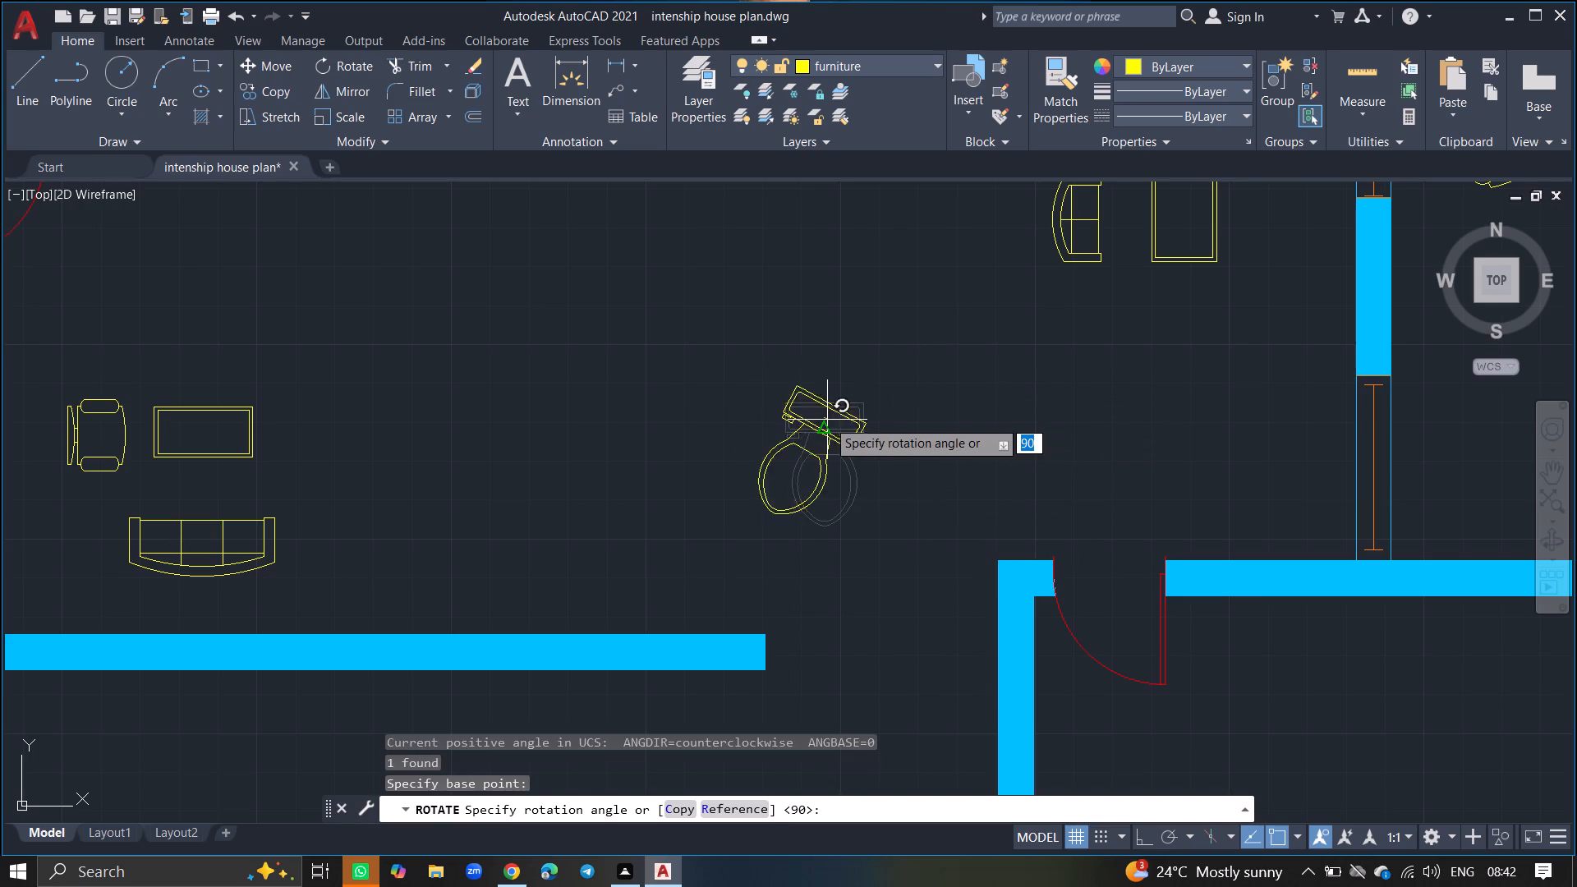
pyautogui.press('F8')
pyautogui.click(752, 421)
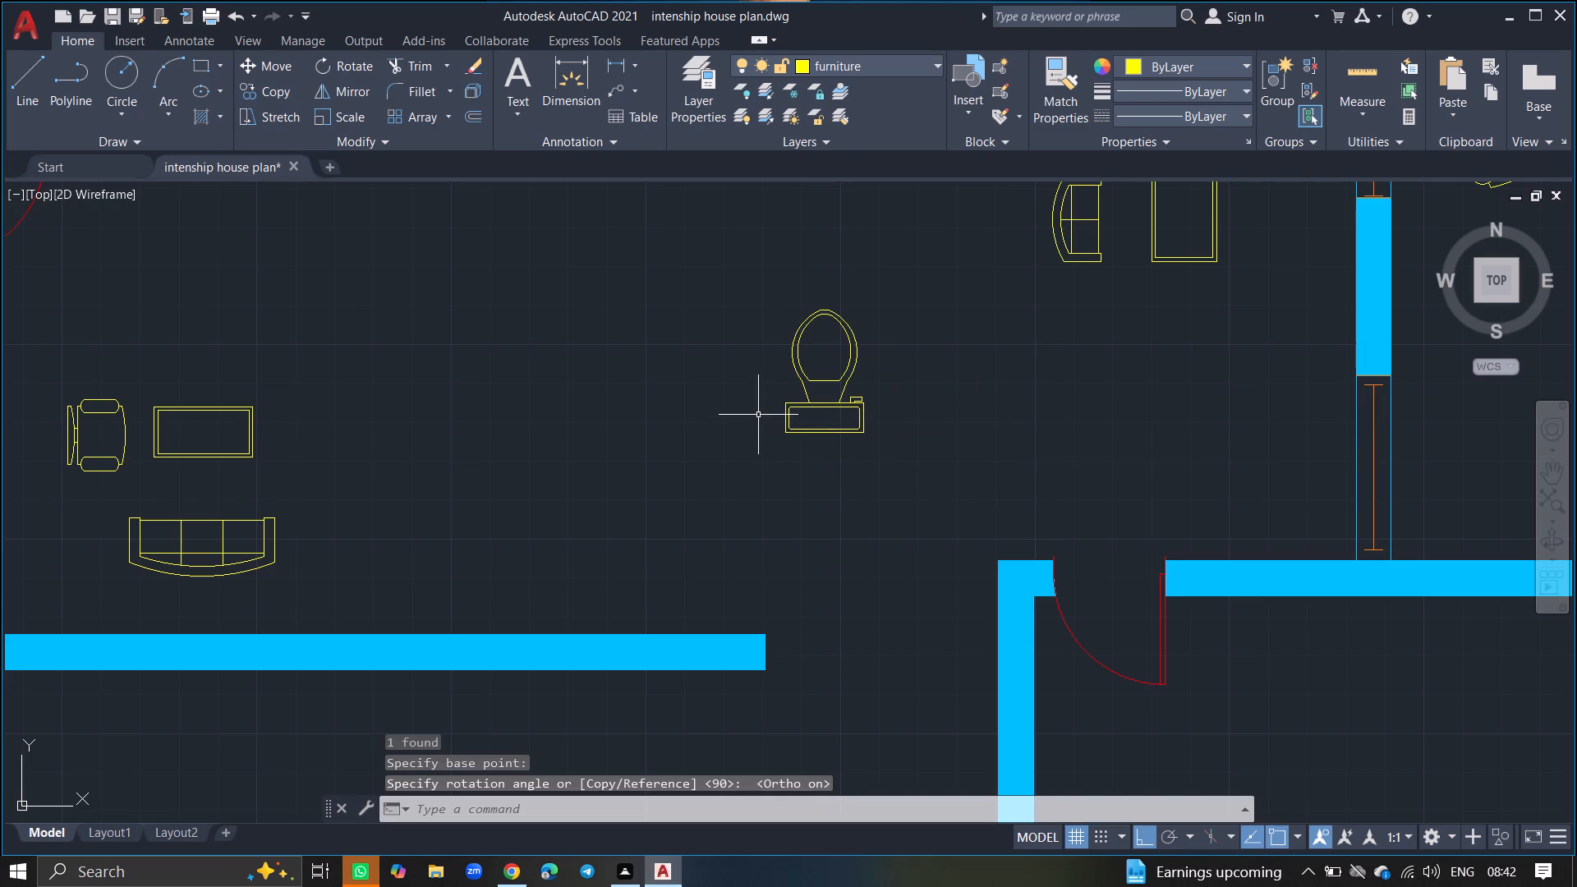
# Move the rotated toilet from its tank's middle south into the small bathroom west of the bedroom, near the south wall.
pyautogui.click(899, 272)
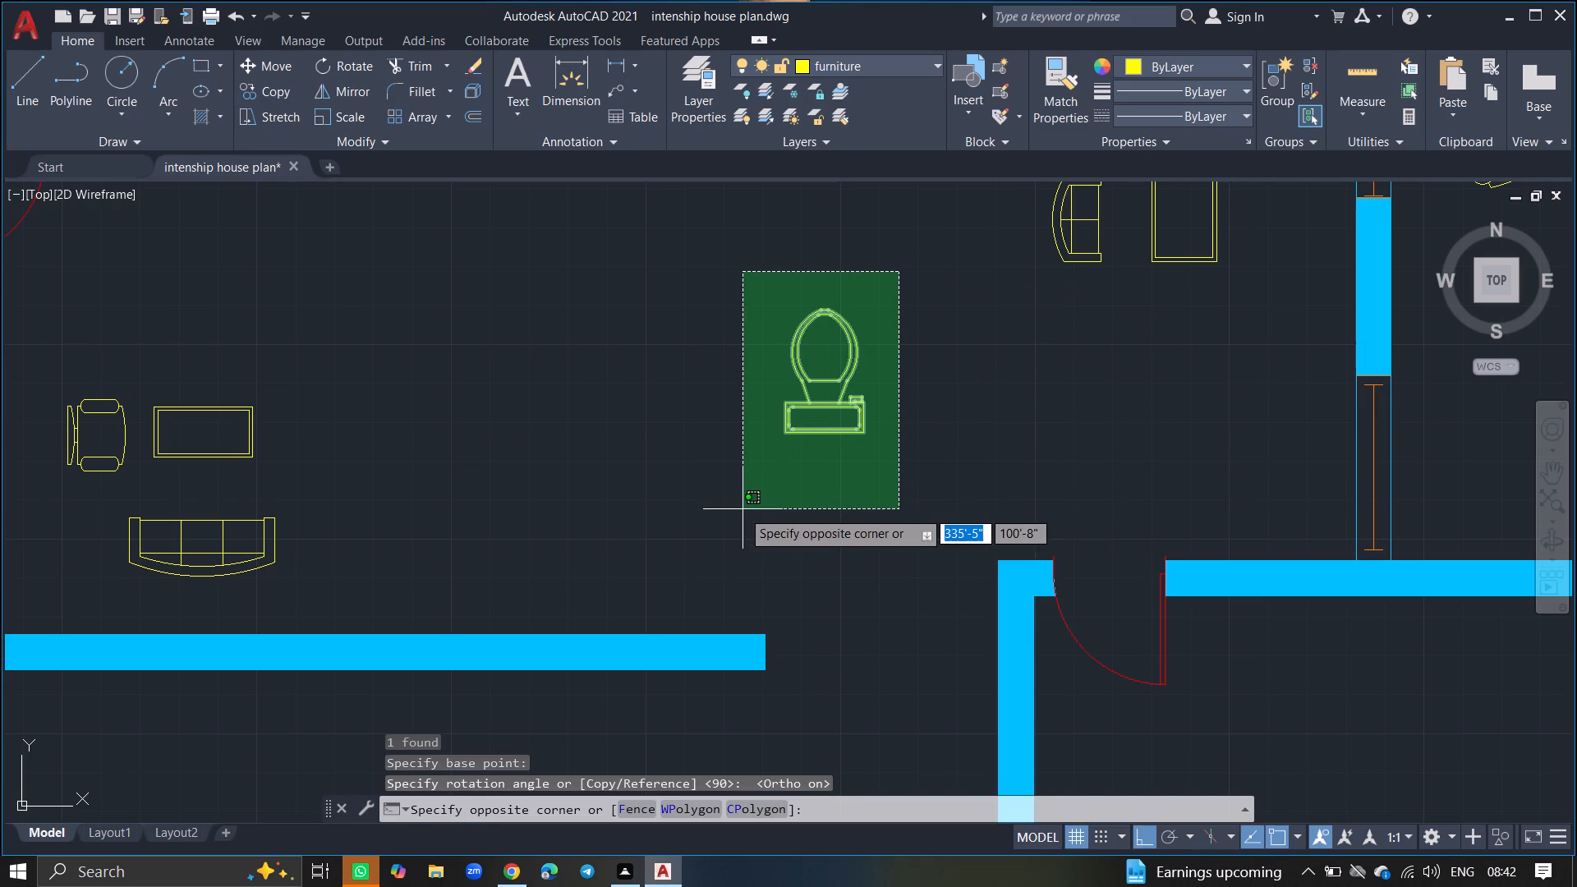
pyautogui.click(721, 517)
pyautogui.write('MOVE')
pyautogui.press('Return')
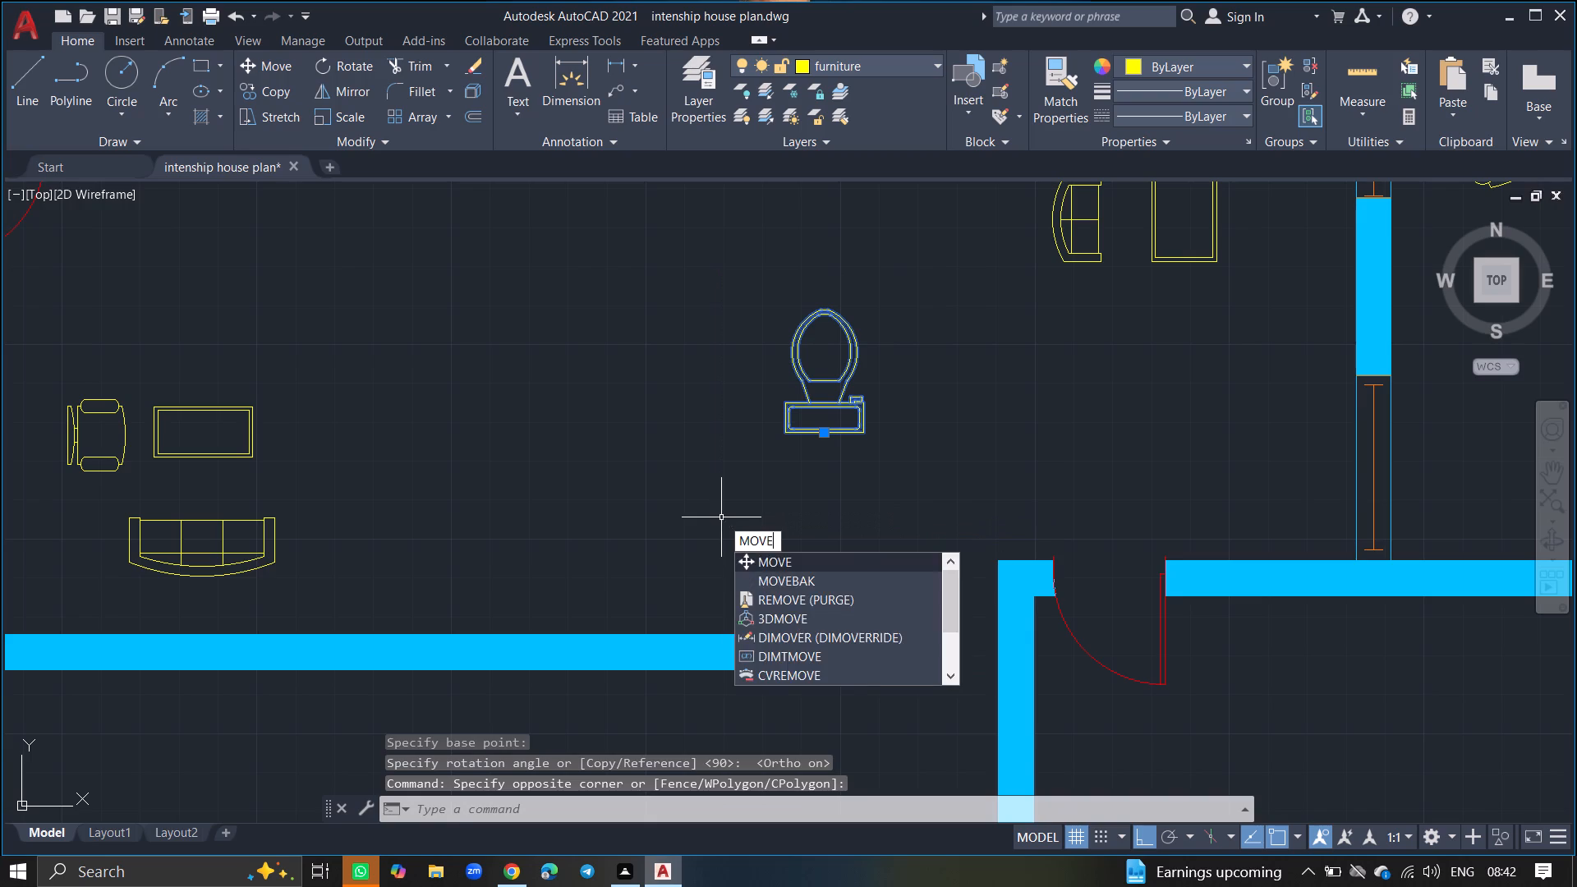
pyautogui.click(823, 417)
pyautogui.keyDown('ctrl'); pyautogui.scroll(-2, 770, 453); pyautogui.keyUp('ctrl')
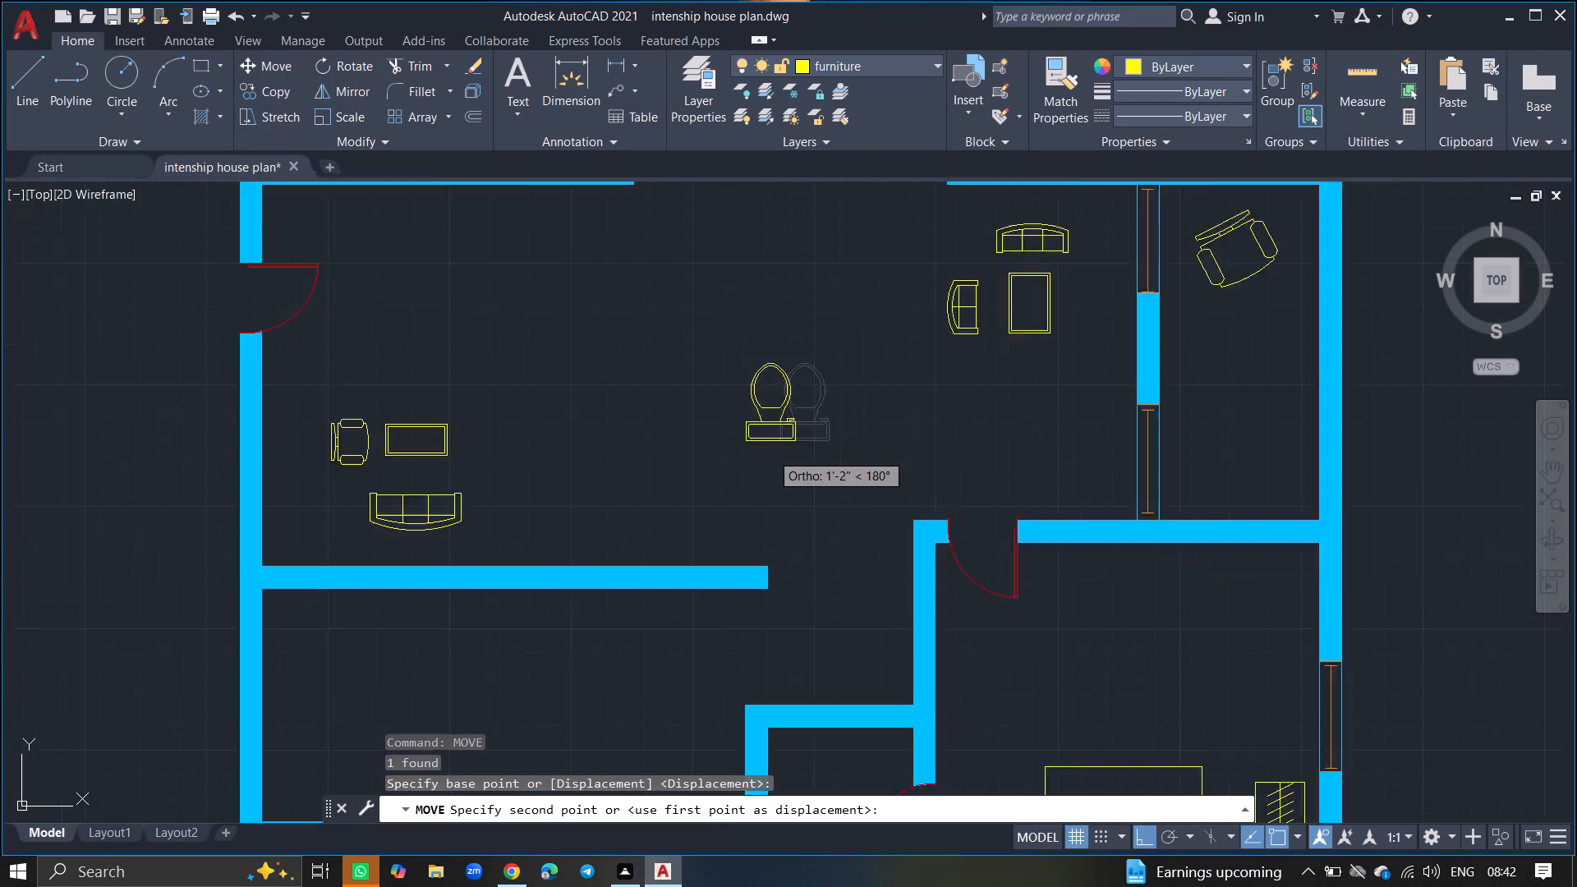
pyautogui.keyDown('ctrl'); pyautogui.scroll(-4, 770, 453); pyautogui.keyUp('ctrl')
pyautogui.keyDown('ctrl'); pyautogui.scroll(4, 804, 531); pyautogui.keyUp('ctrl')
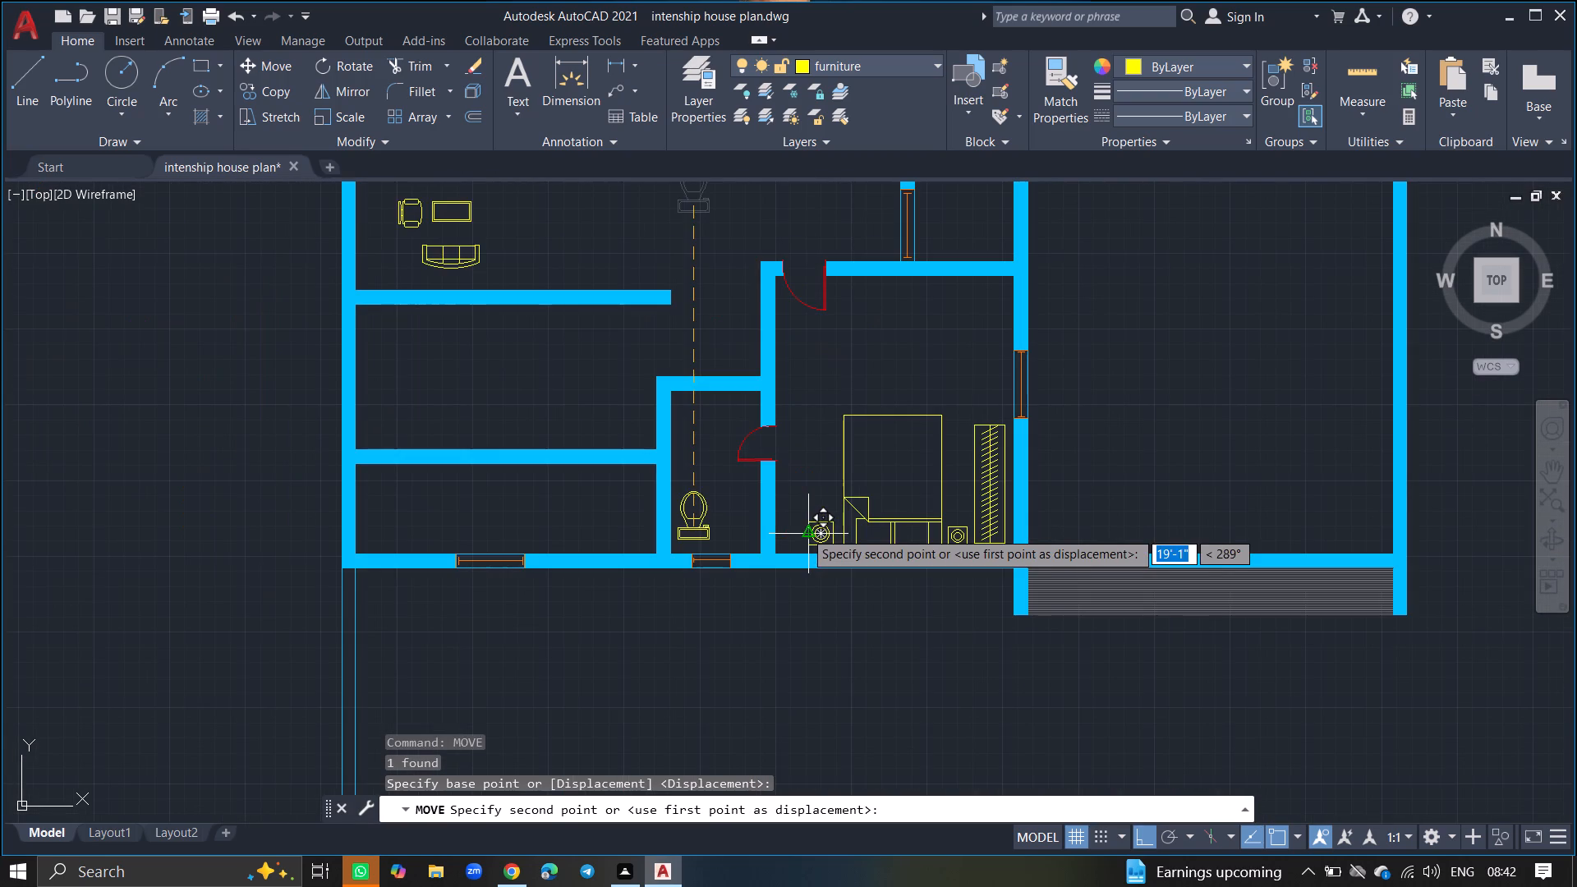
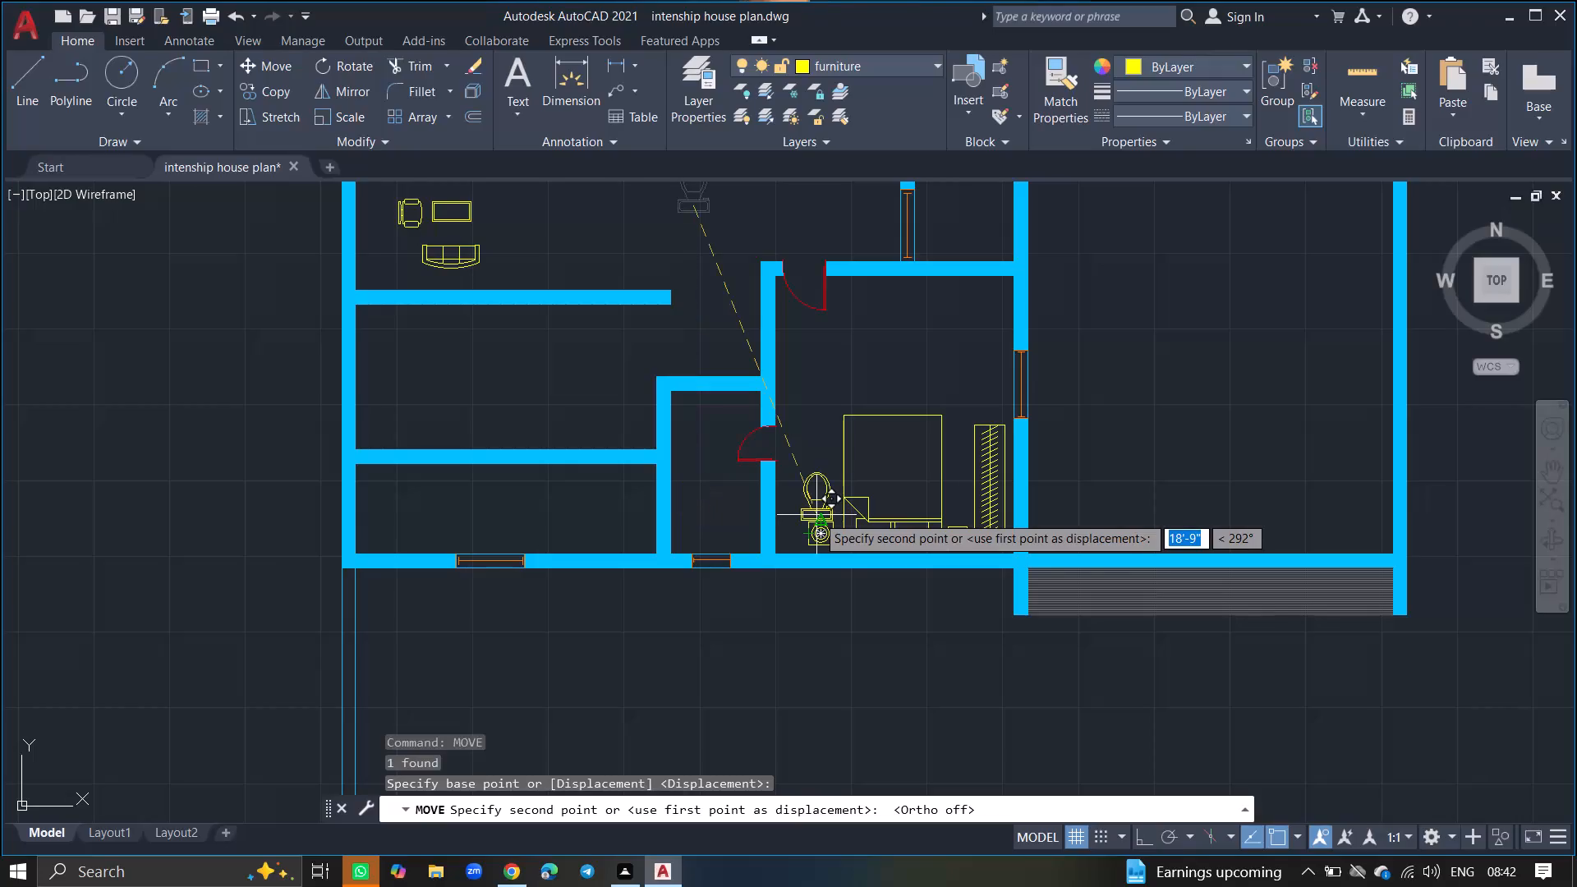
# Place the toilet being moved in the small bathroom west of the bedroom, its tank just north of the south wall's window.
pyautogui.keyDown('ctrl'); pyautogui.scroll(5, 816, 515); pyautogui.keyUp('ctrl')
pyautogui.keyDown('ctrl'); pyautogui.scroll(-4, 709, 545); pyautogui.keyUp('ctrl')
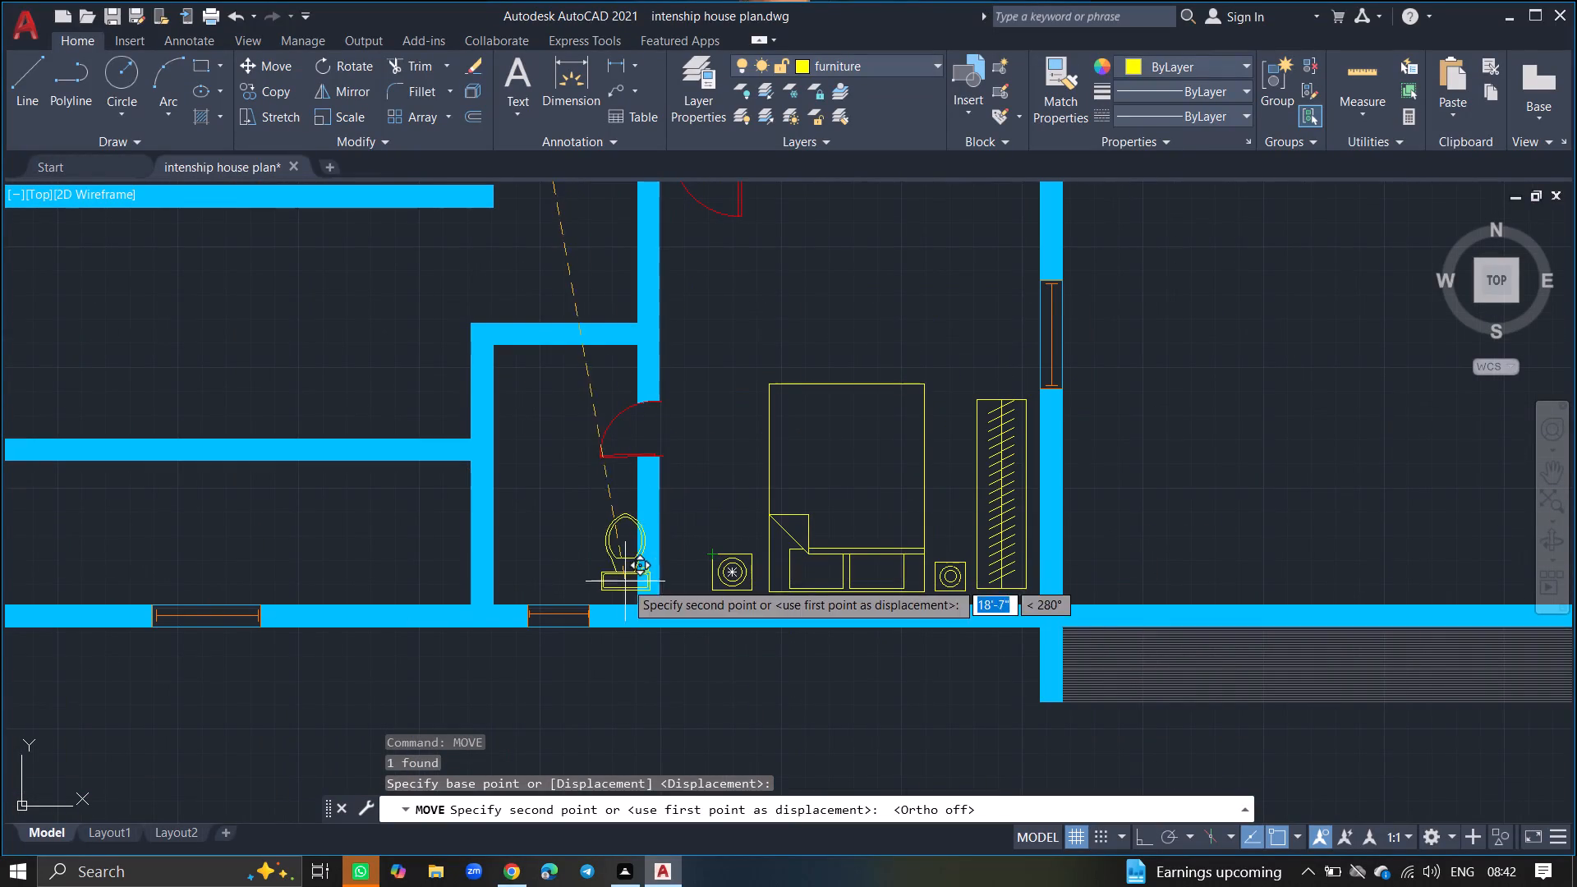
pyautogui.keyDown('ctrl'); pyautogui.scroll(1, 575, 595); pyautogui.keyUp('ctrl')
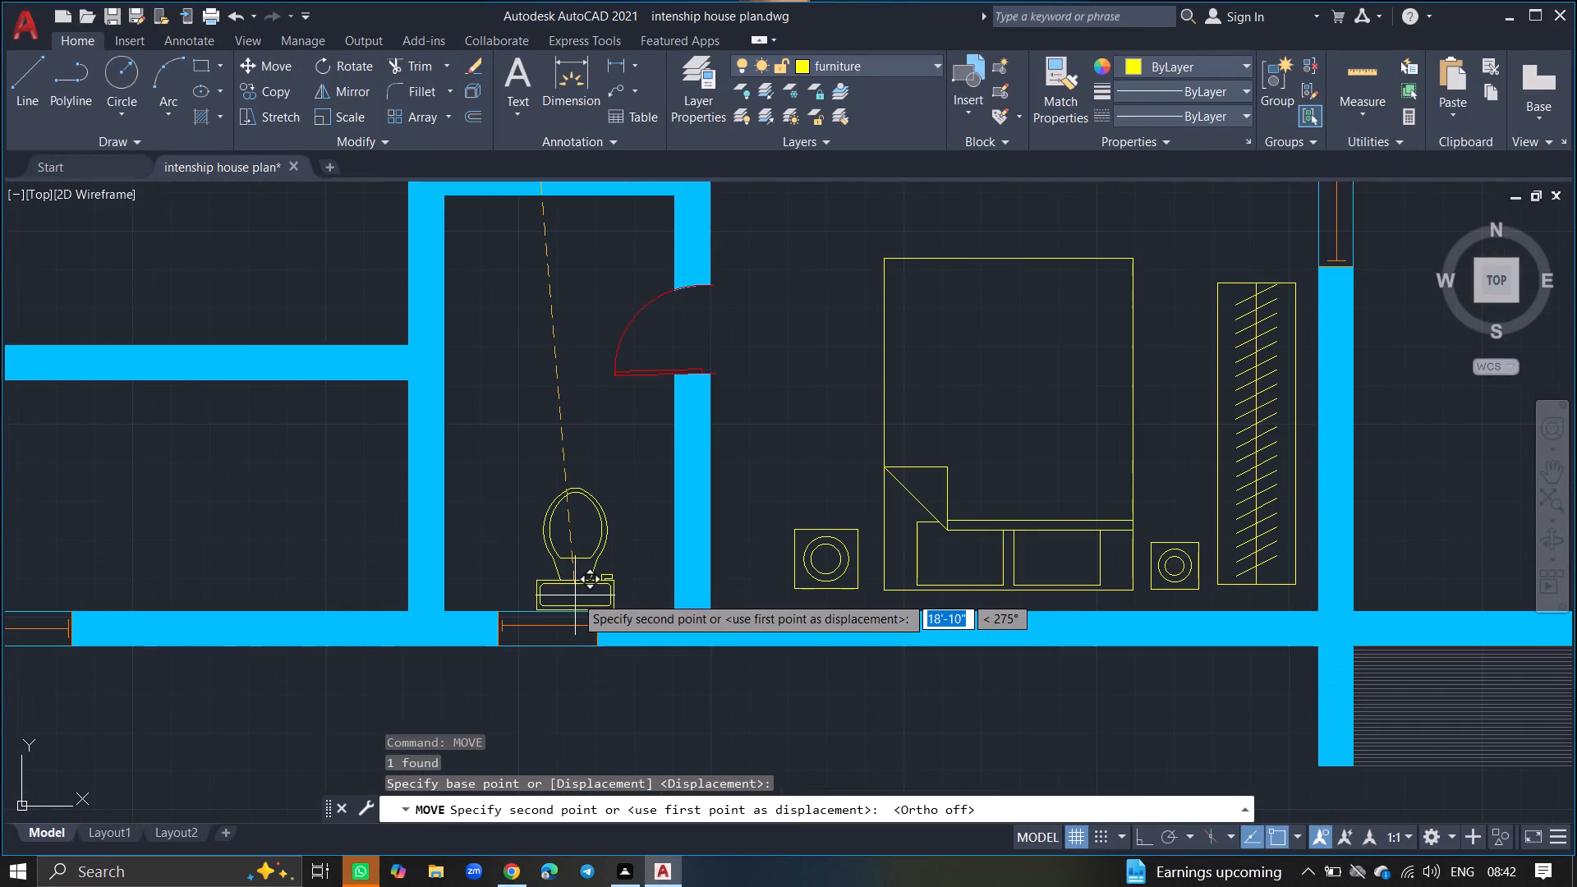
pyautogui.keyDown('ctrl'); pyautogui.scroll(2, 575, 595); pyautogui.keyUp('ctrl')
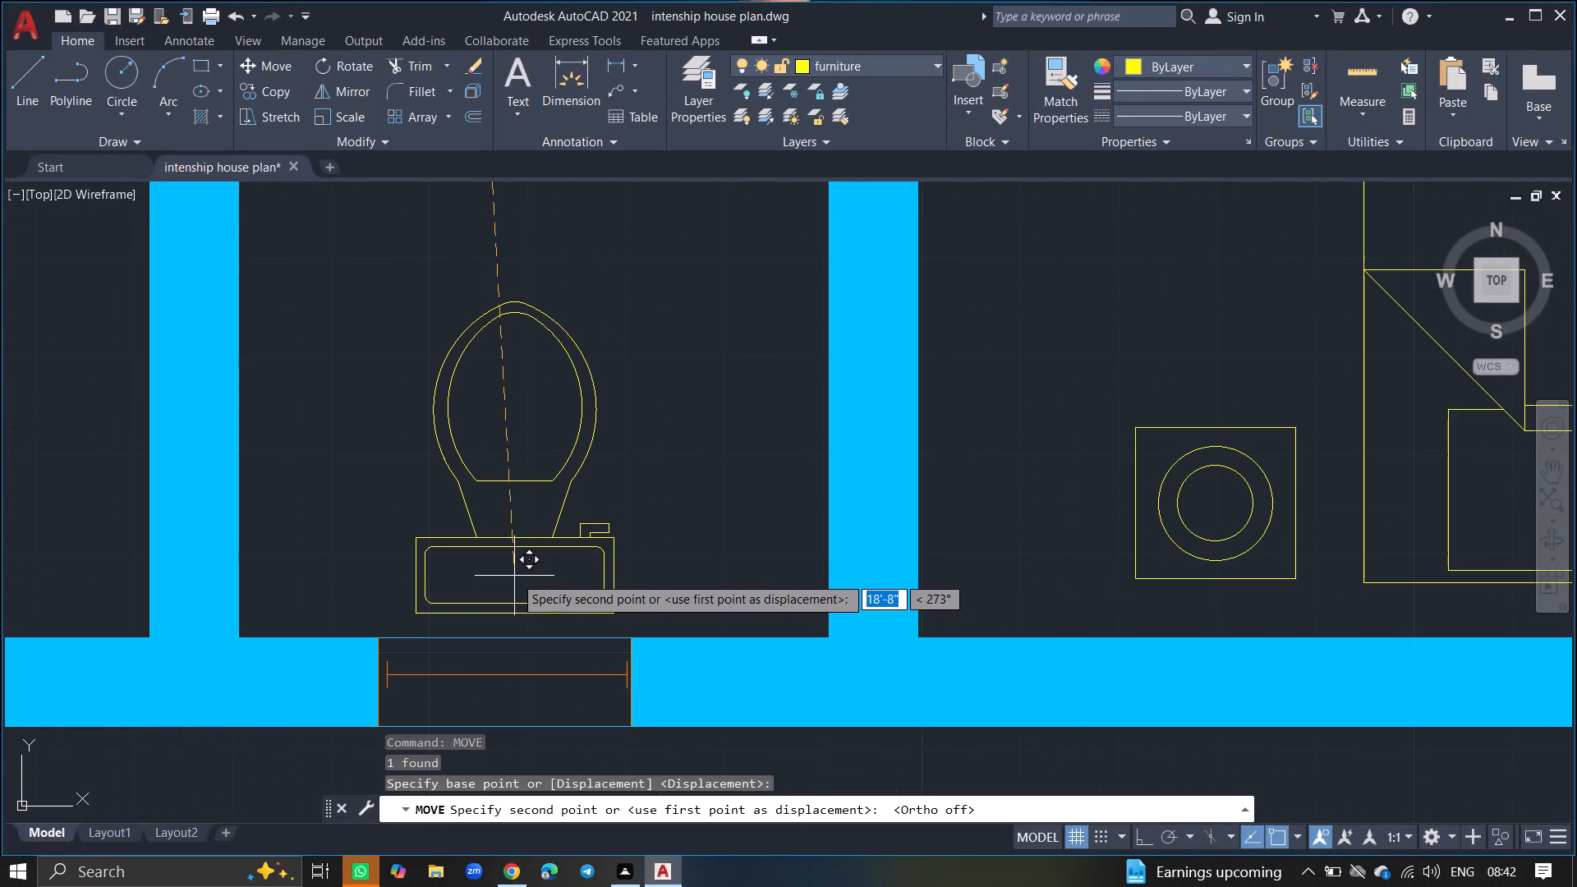
pyautogui.click(514, 576)
pyautogui.keyDown('ctrl'); pyautogui.scroll(-2, 514, 576); pyautogui.keyUp('ctrl')
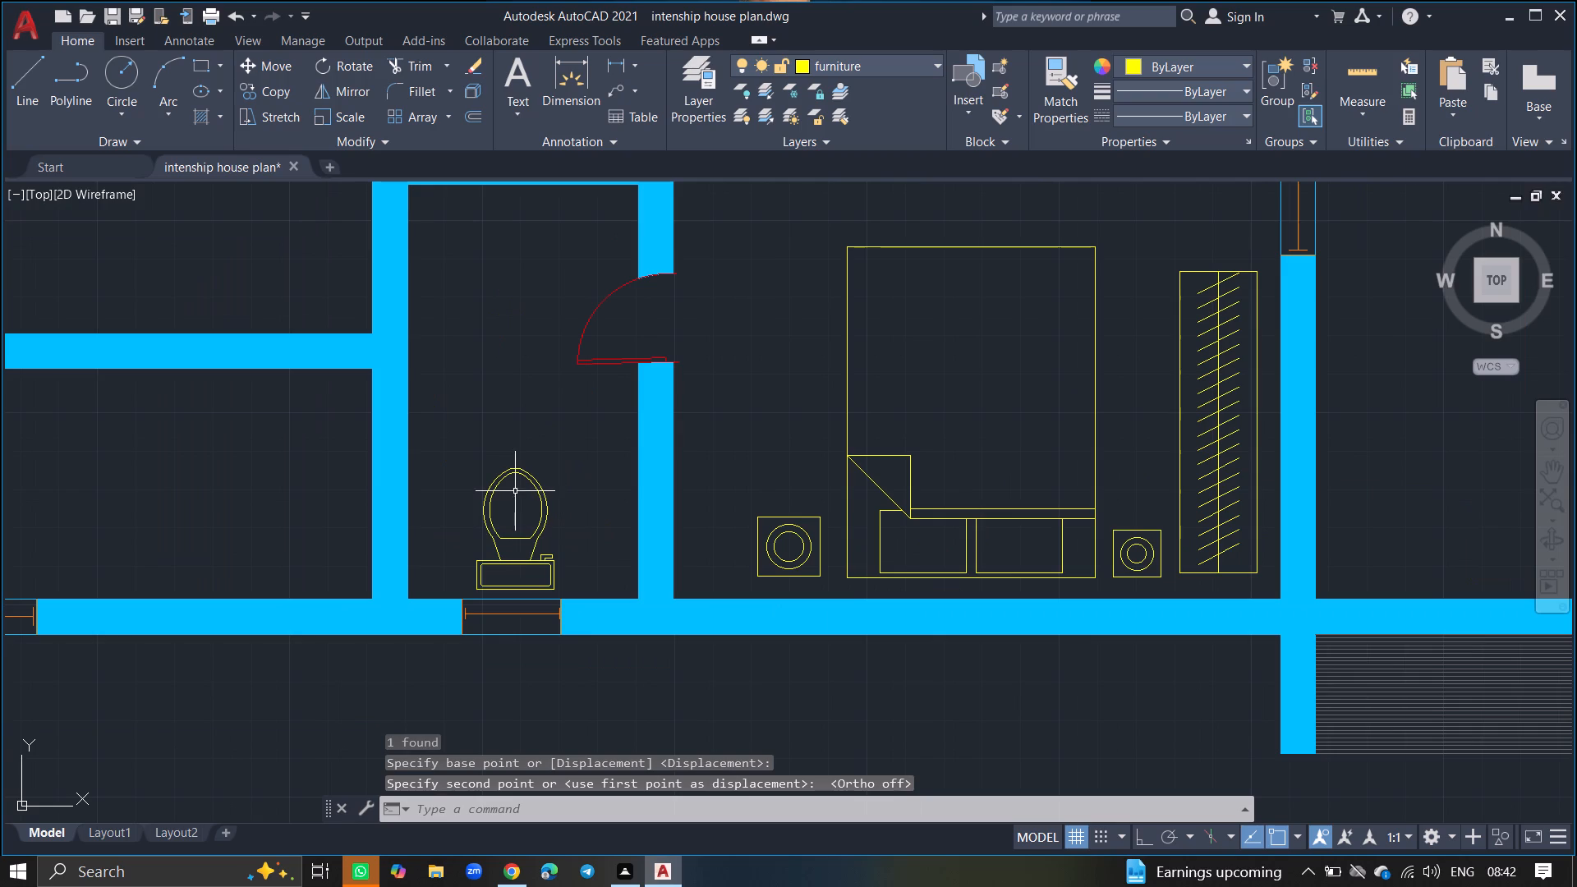
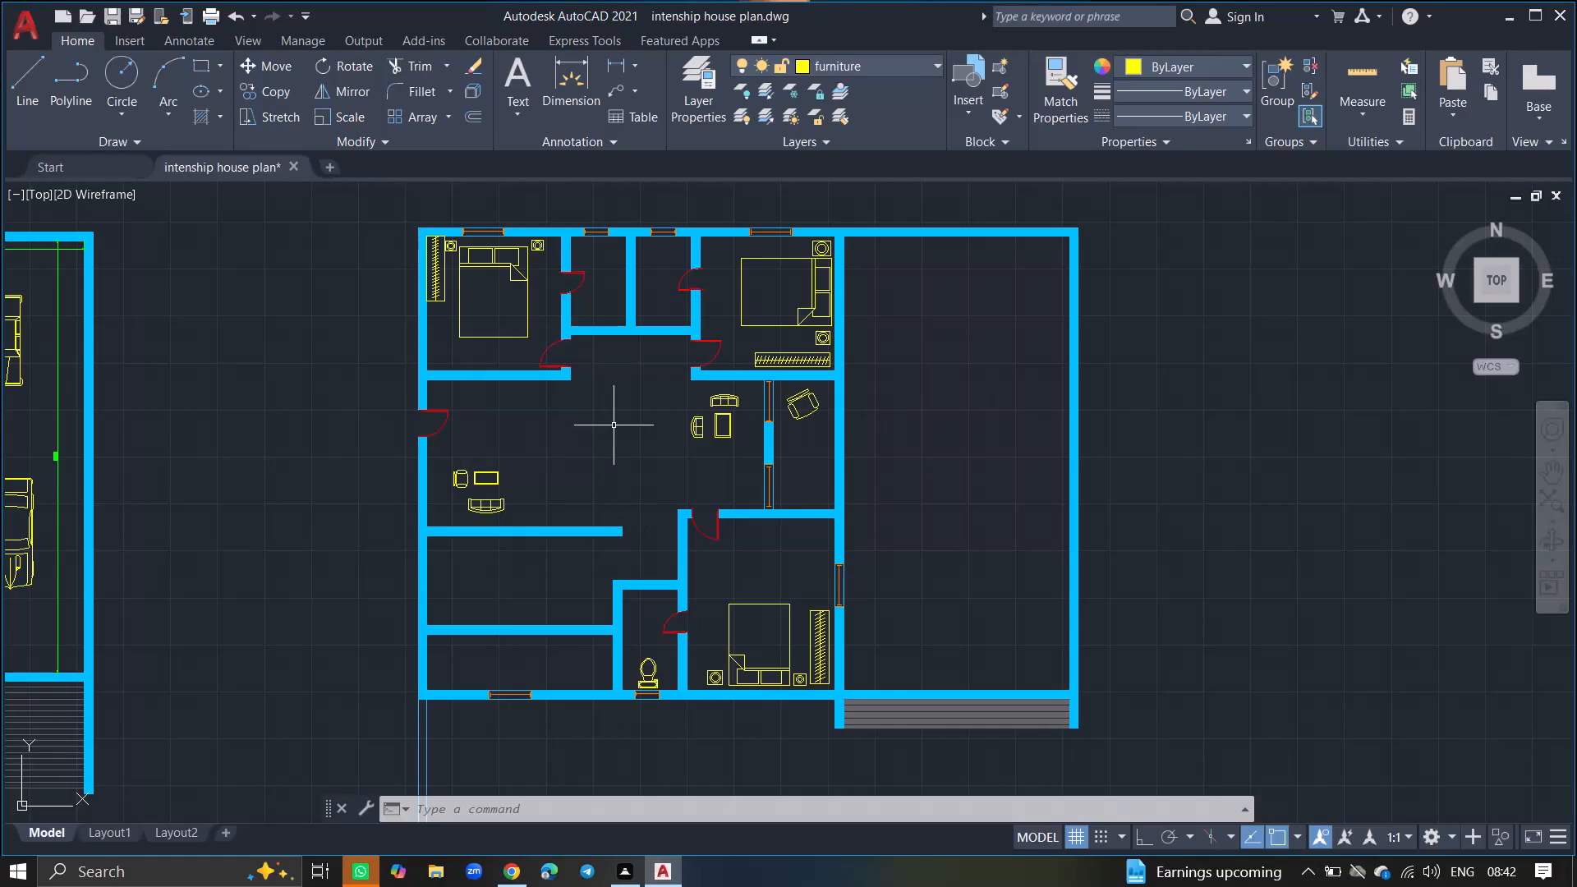
# Insert the Dining Set - 36 x 72 in. block from the Home - Space Planner.dwg blocks in DesignCenter beside the house plan.
pyautogui.hotkey('ctrl', '2')
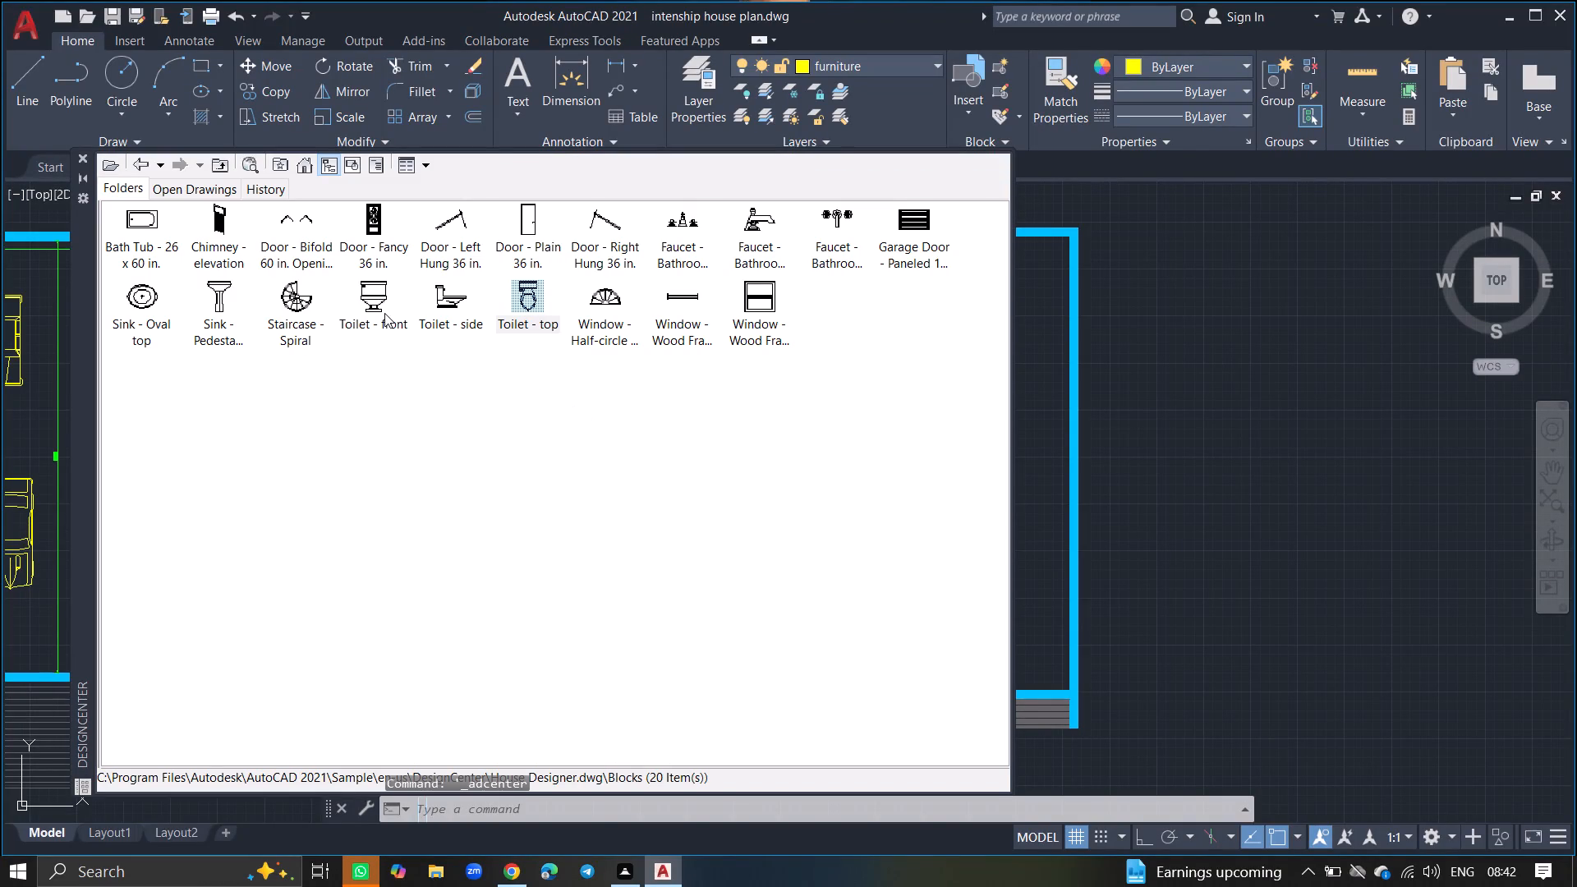
pyautogui.click(301, 171)
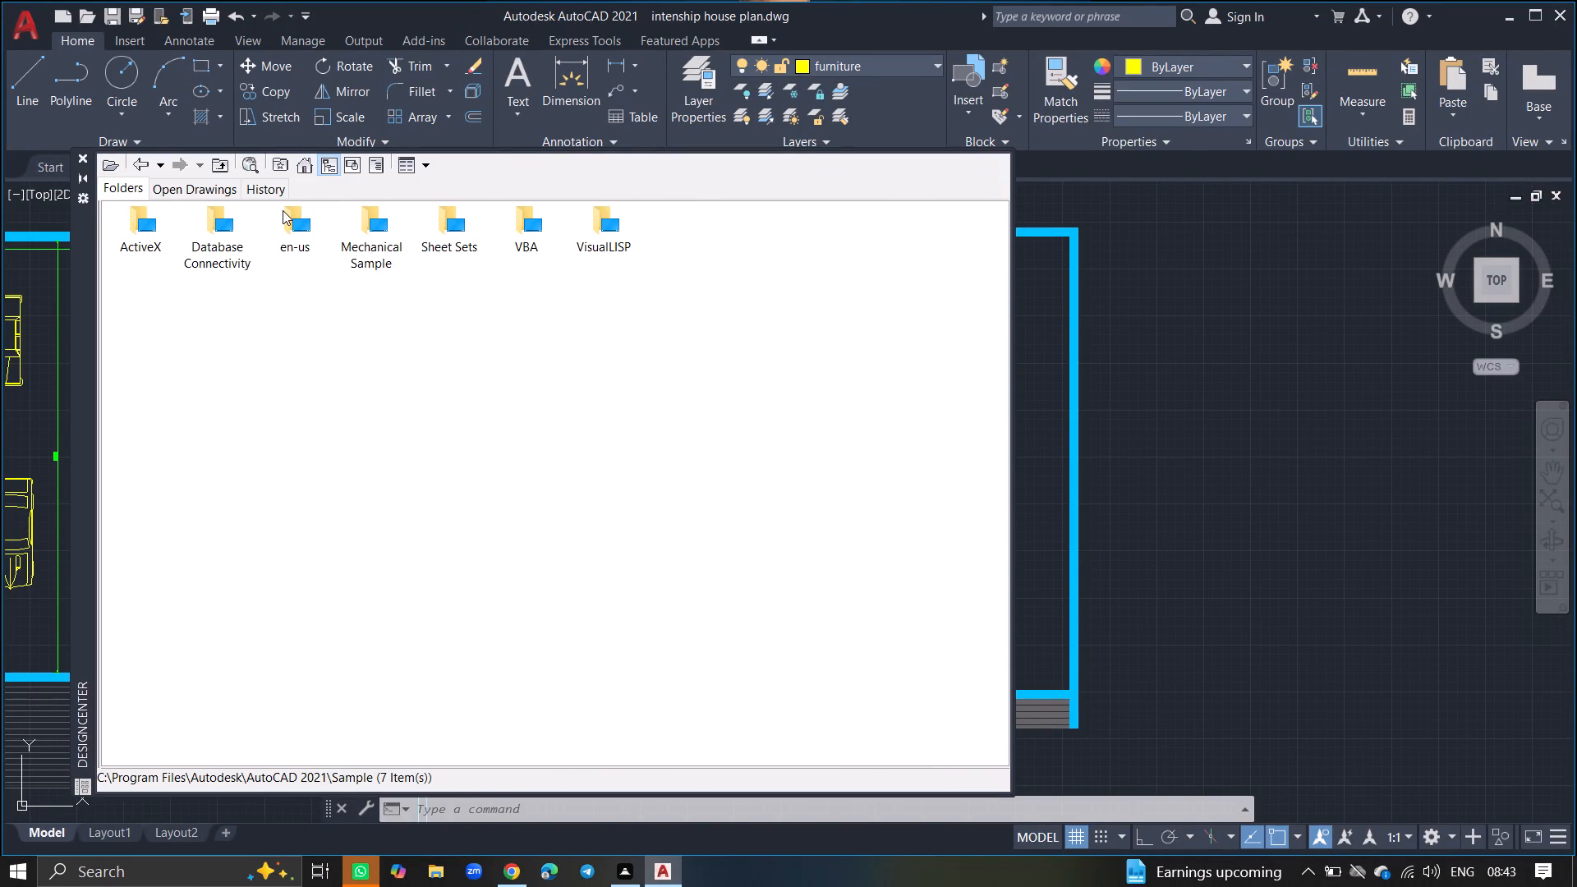
pyautogui.doubleClick(283, 210)
pyautogui.doubleClick(154, 237)
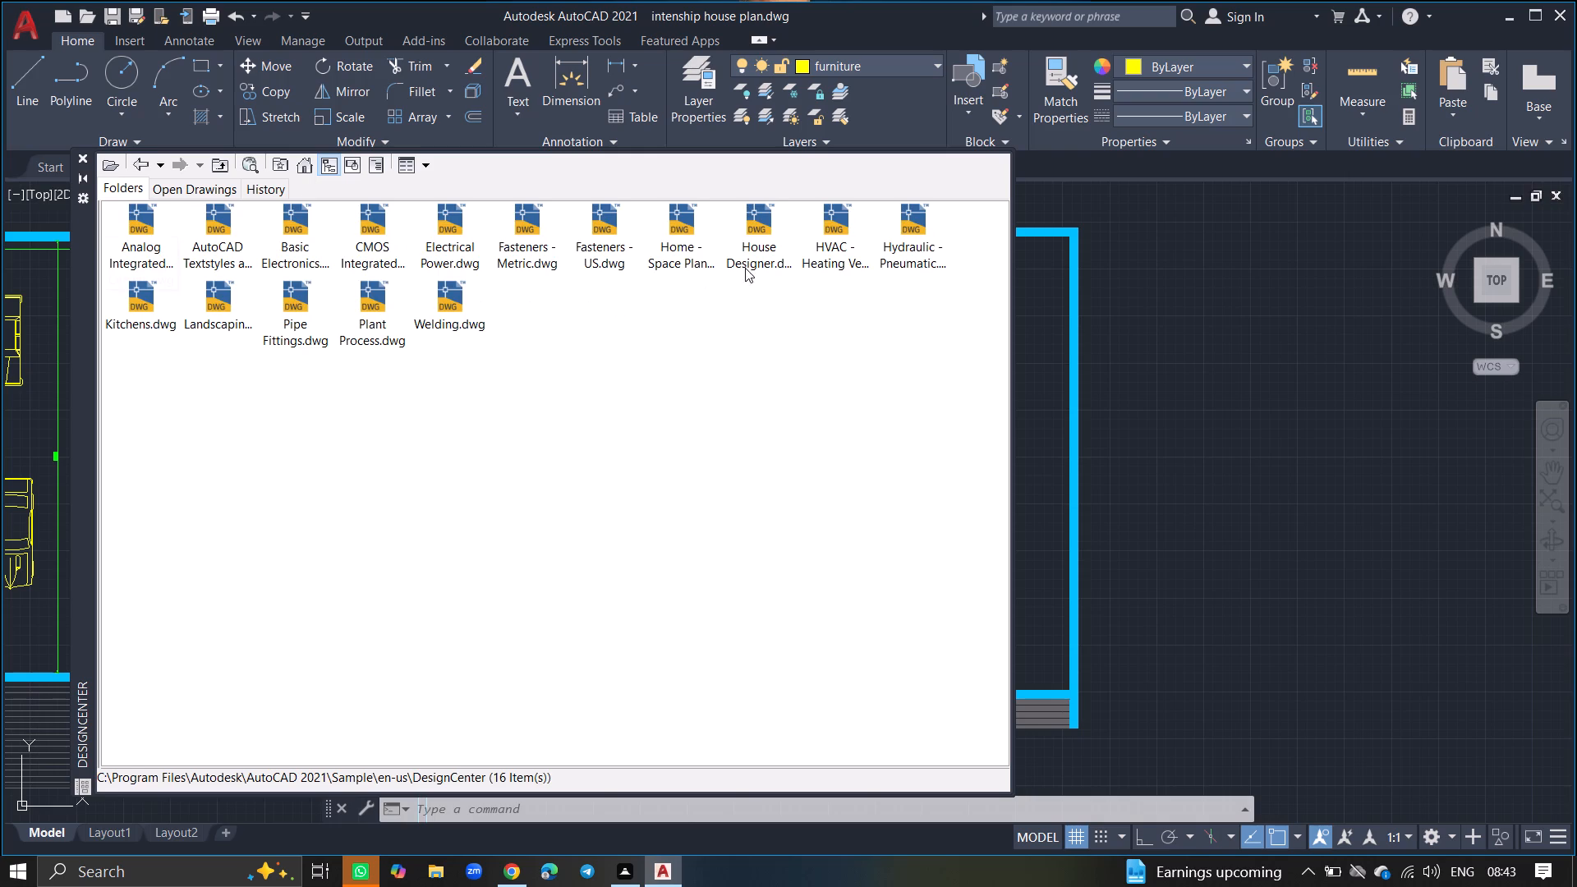
pyautogui.doubleClick(669, 257)
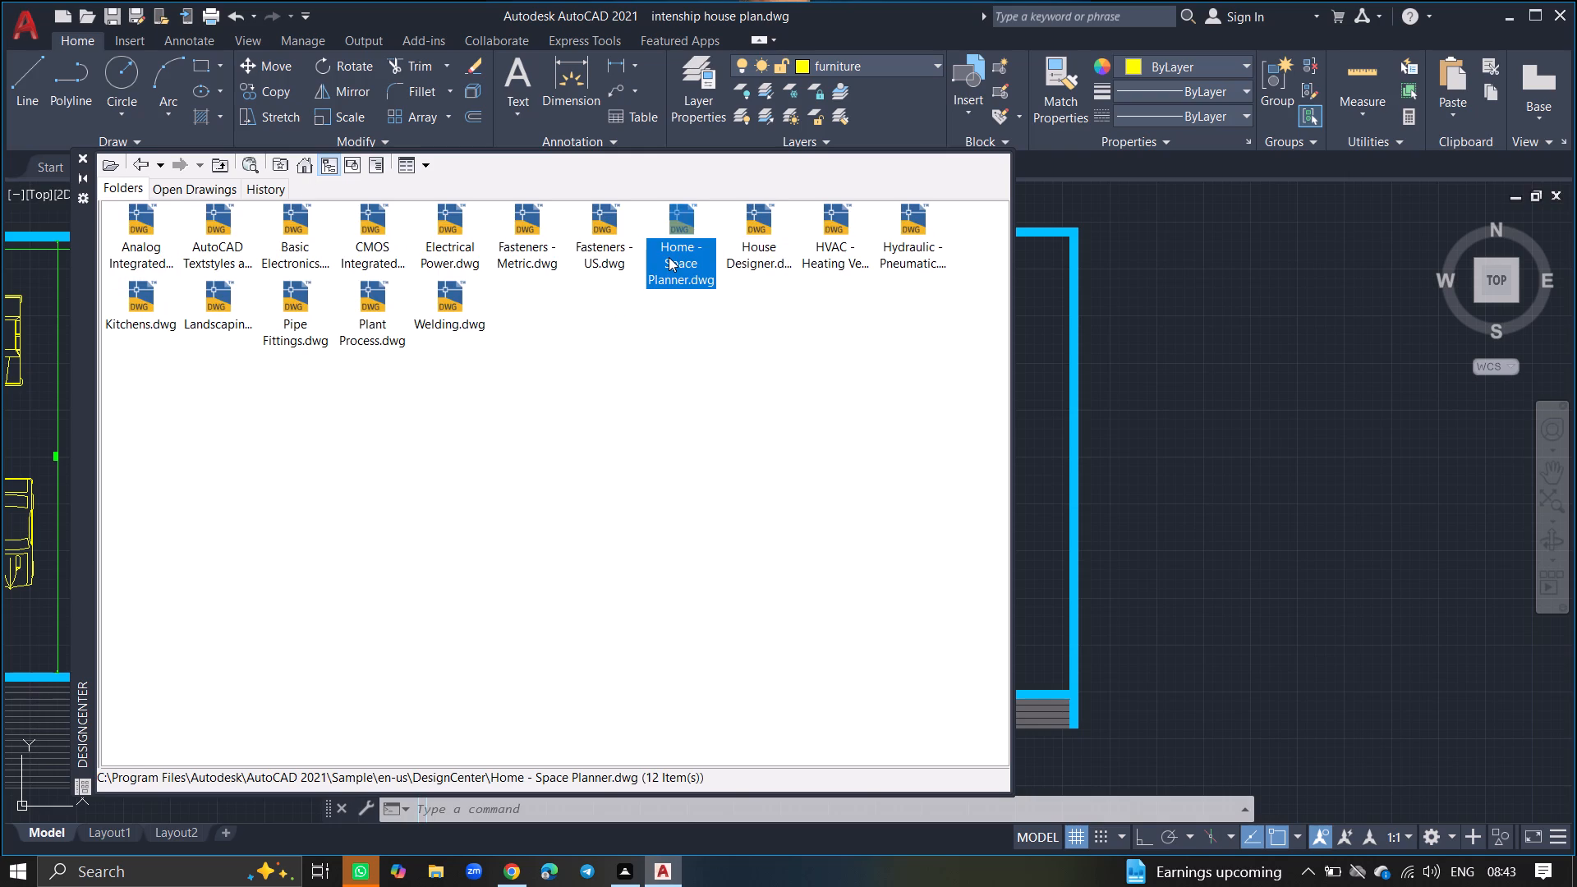
pyautogui.doubleClick(138, 222)
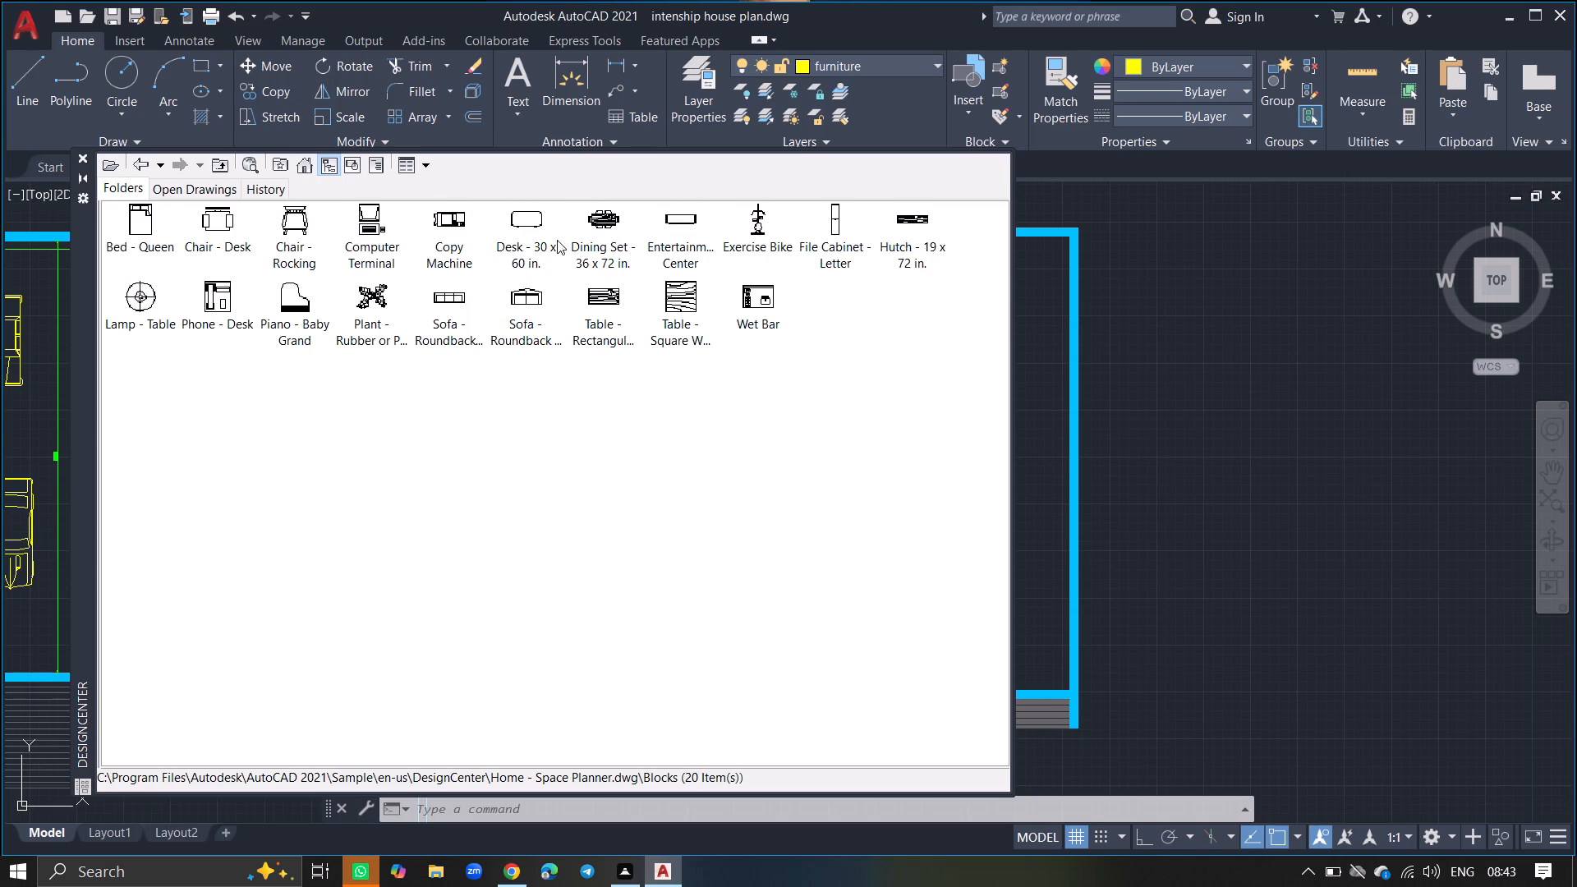
pyautogui.click(597, 218)
pyautogui.moveTo(597, 218); pyautogui.dragTo(1132, 352)
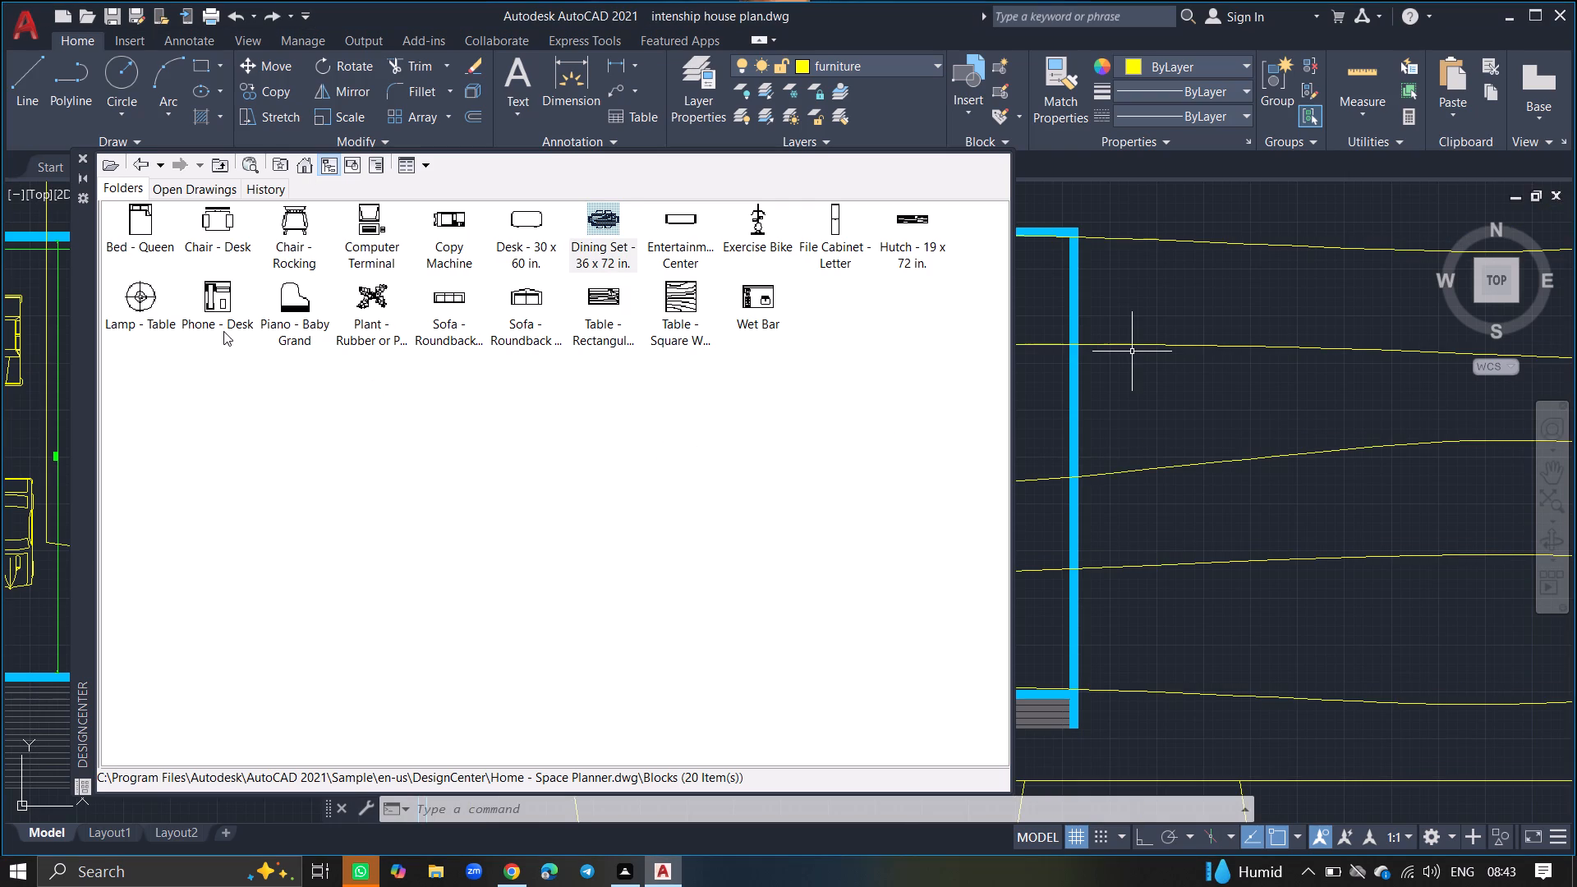
pyautogui.click(80, 158)
# Scale the oversized dining set down about a base point in the open area east of the house plan.
pyautogui.keyDown('ctrl'); pyautogui.scroll(-3, 80, 158); pyautogui.keyUp('ctrl')
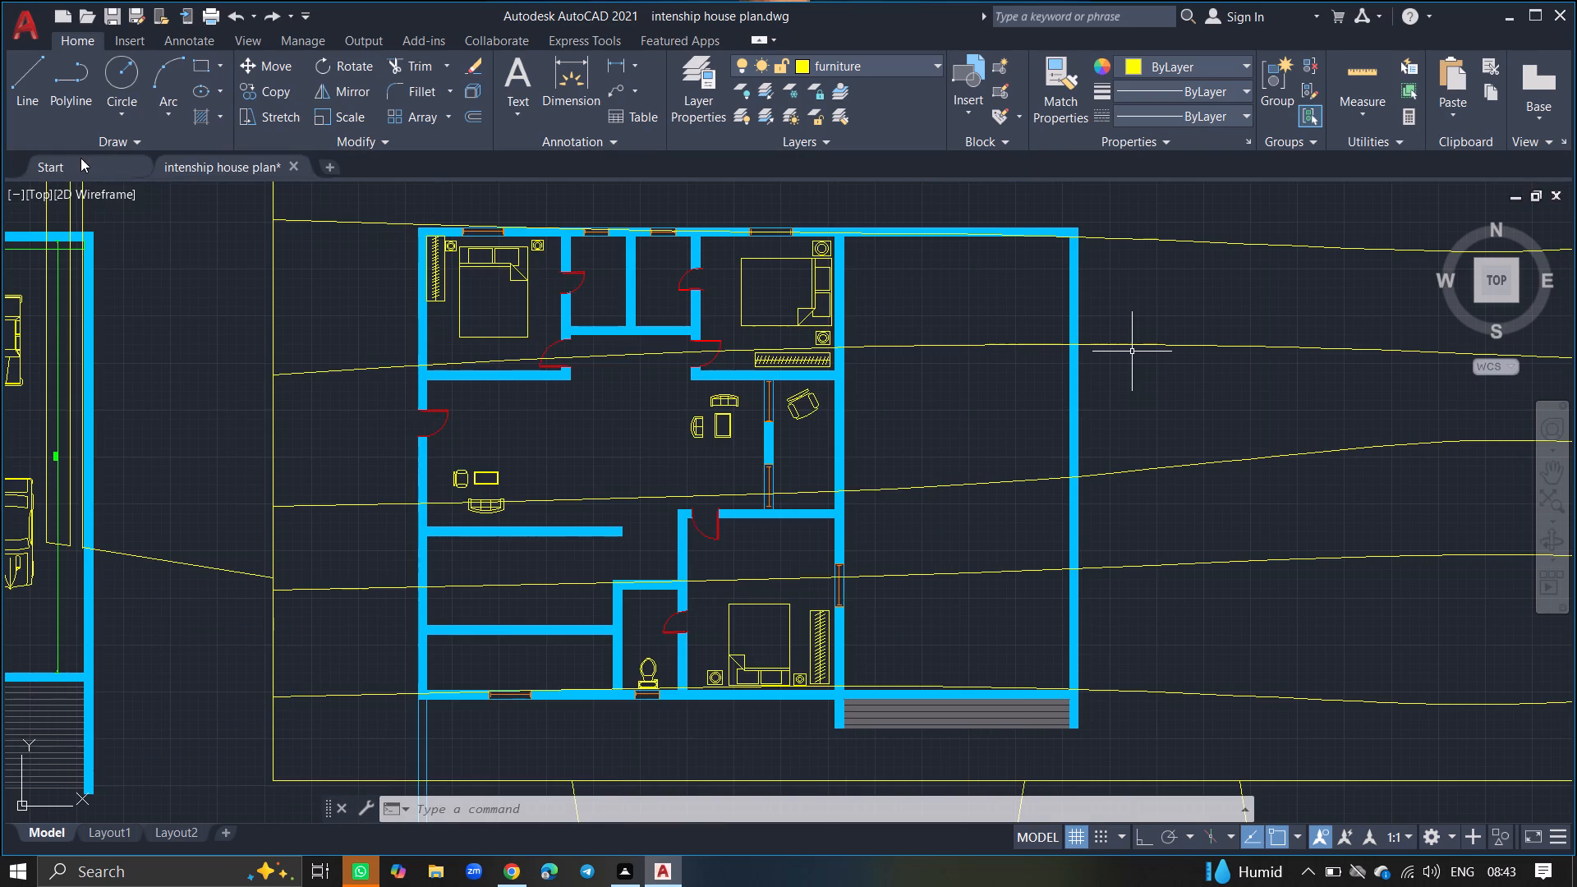
pyautogui.keyDown('ctrl'); pyautogui.scroll(-5, 80, 158); pyautogui.keyUp('ctrl')
pyautogui.keyDown('ctrl'); pyautogui.scroll(-3, 142, 267); pyautogui.keyUp('ctrl')
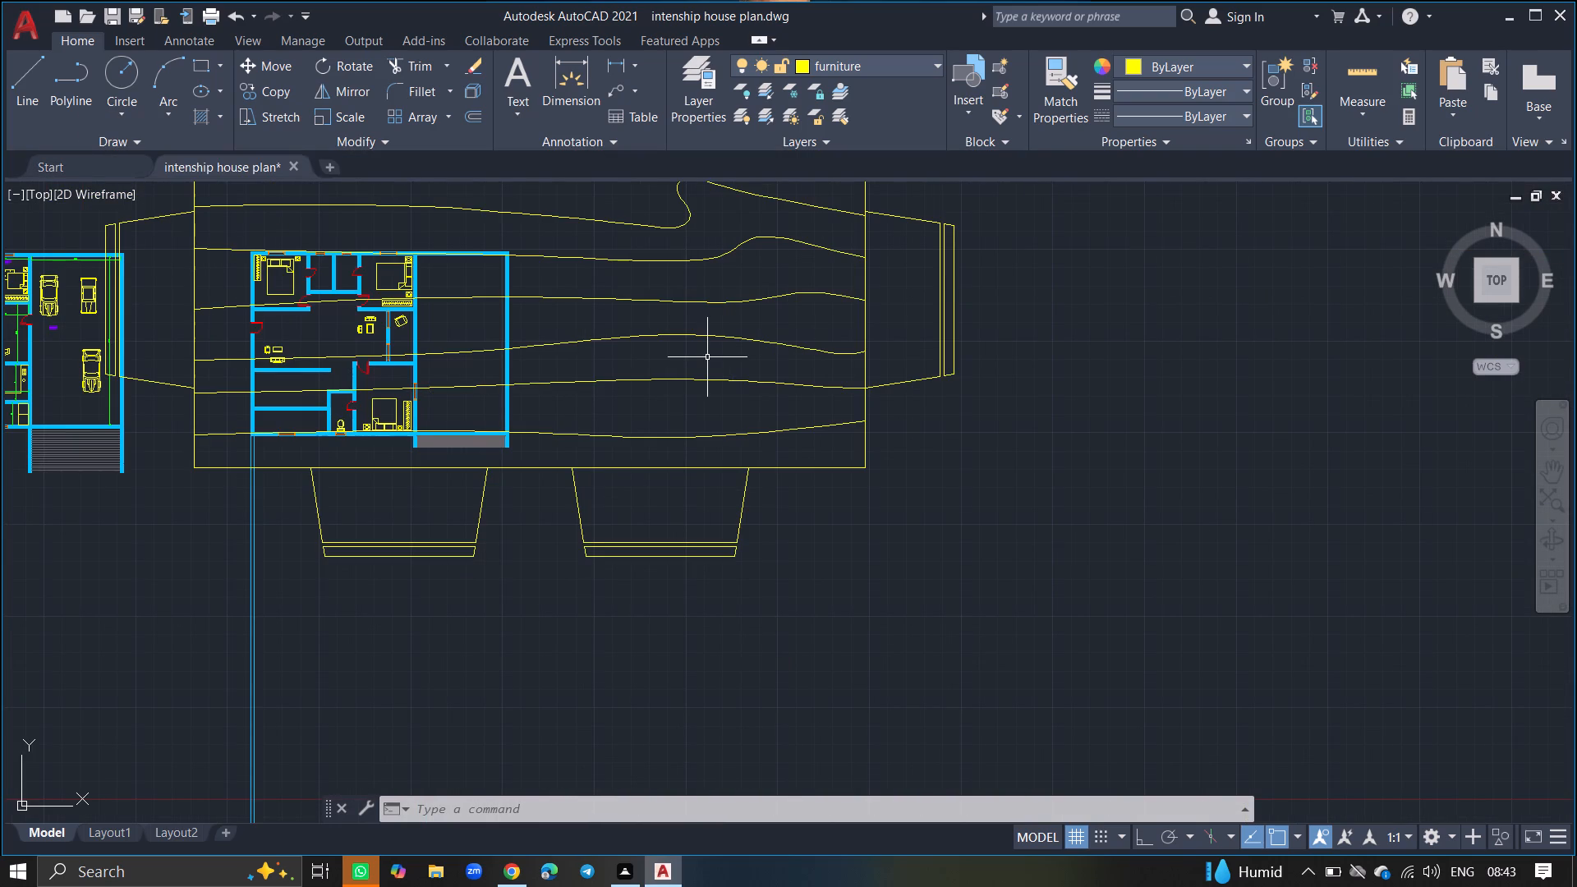
pyautogui.click(1029, 241)
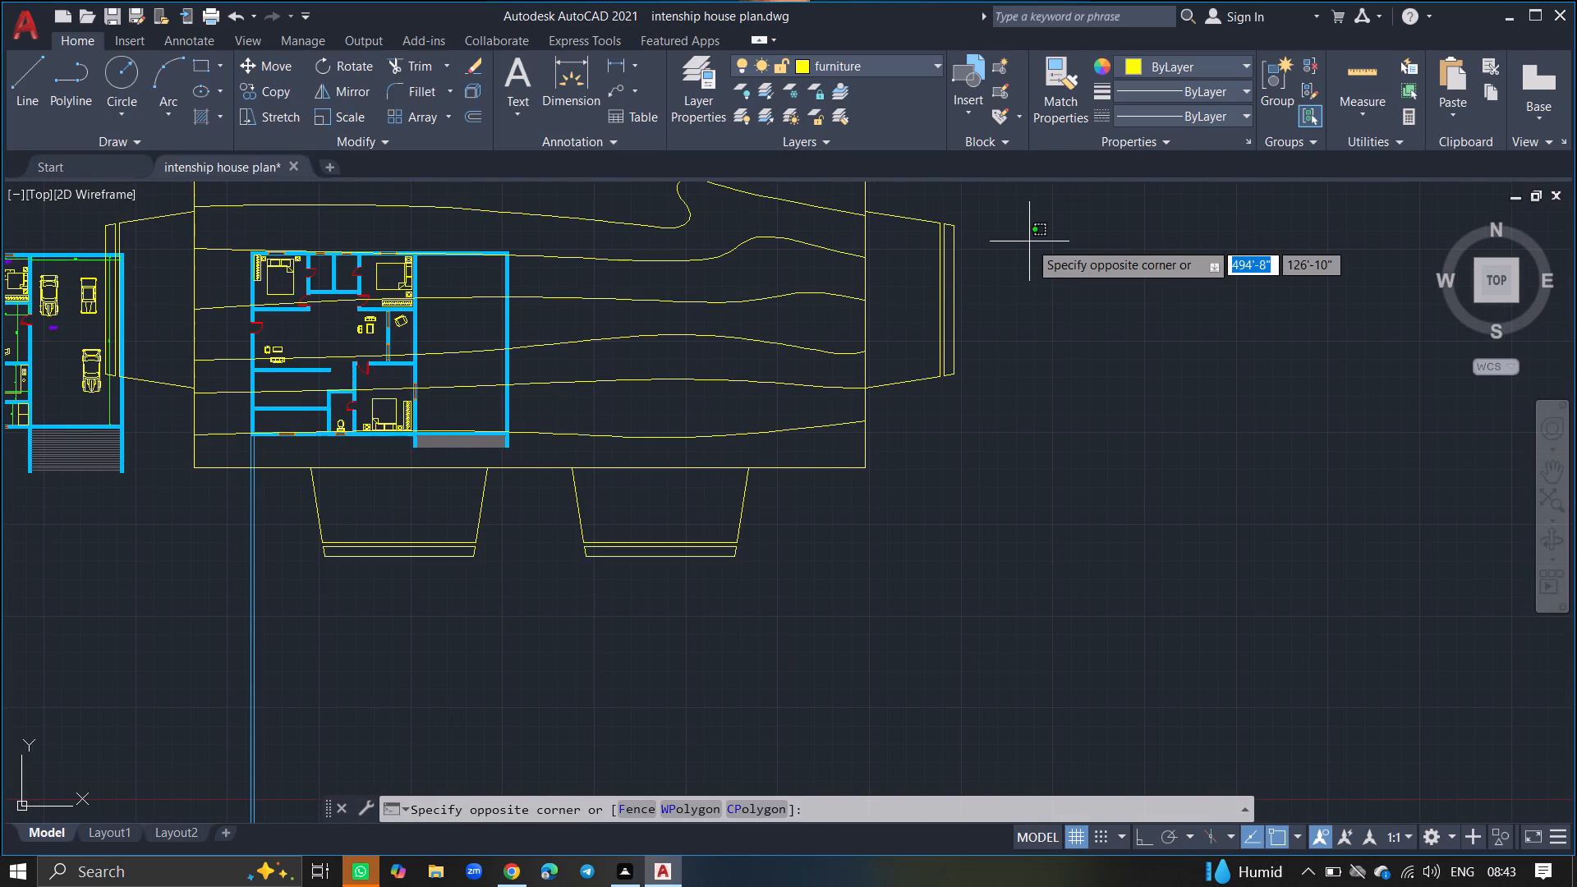
pyautogui.click(753, 512)
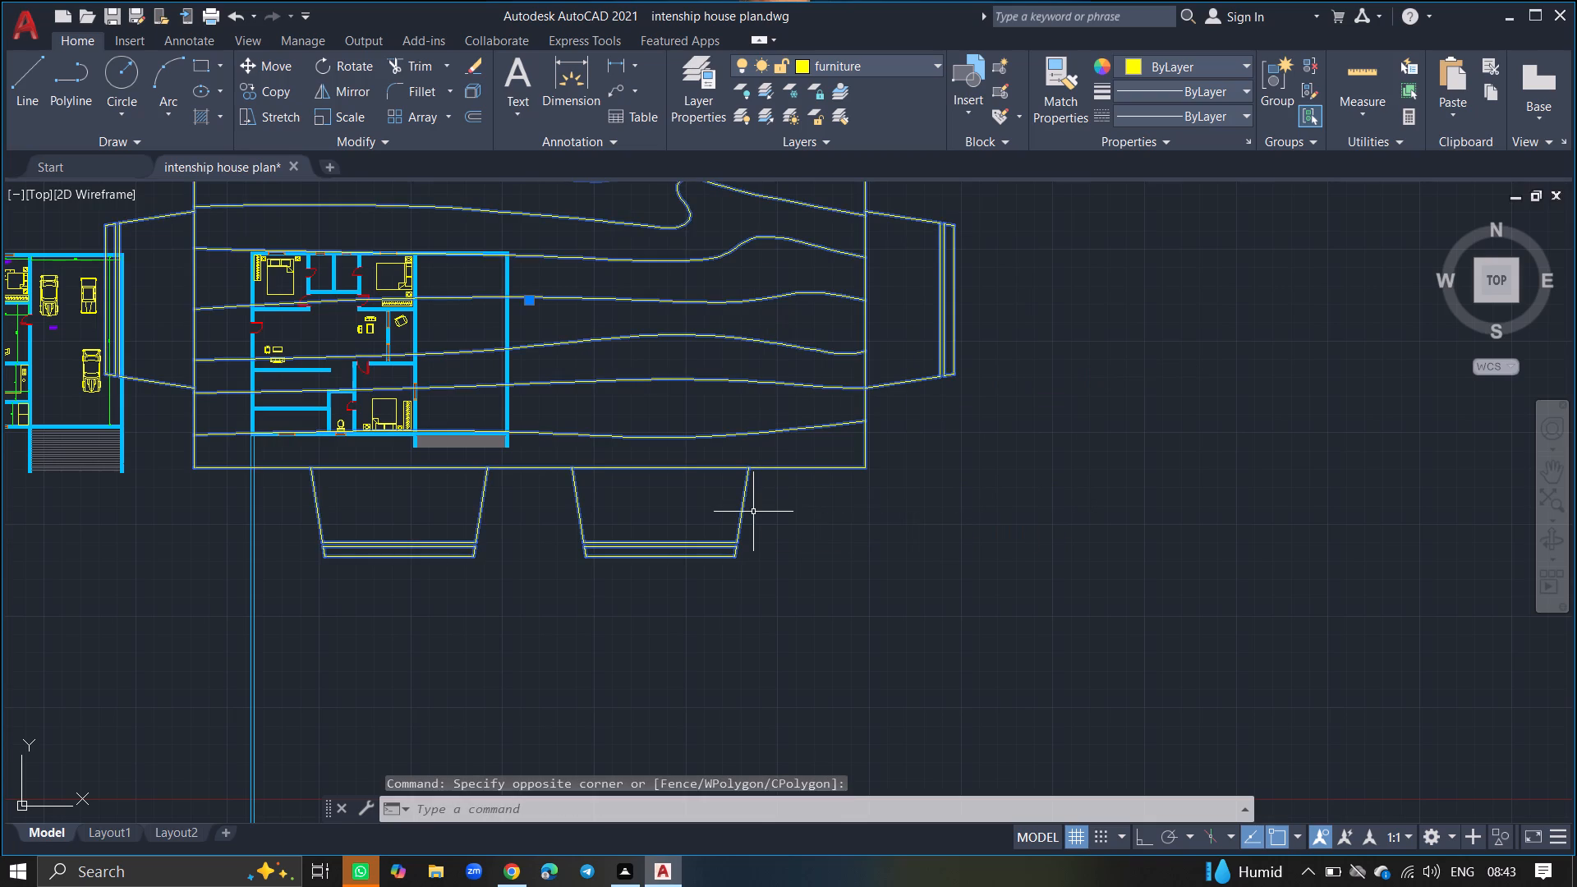
pyautogui.write('SC')
pyautogui.press('Return')
pyautogui.click(725, 469)
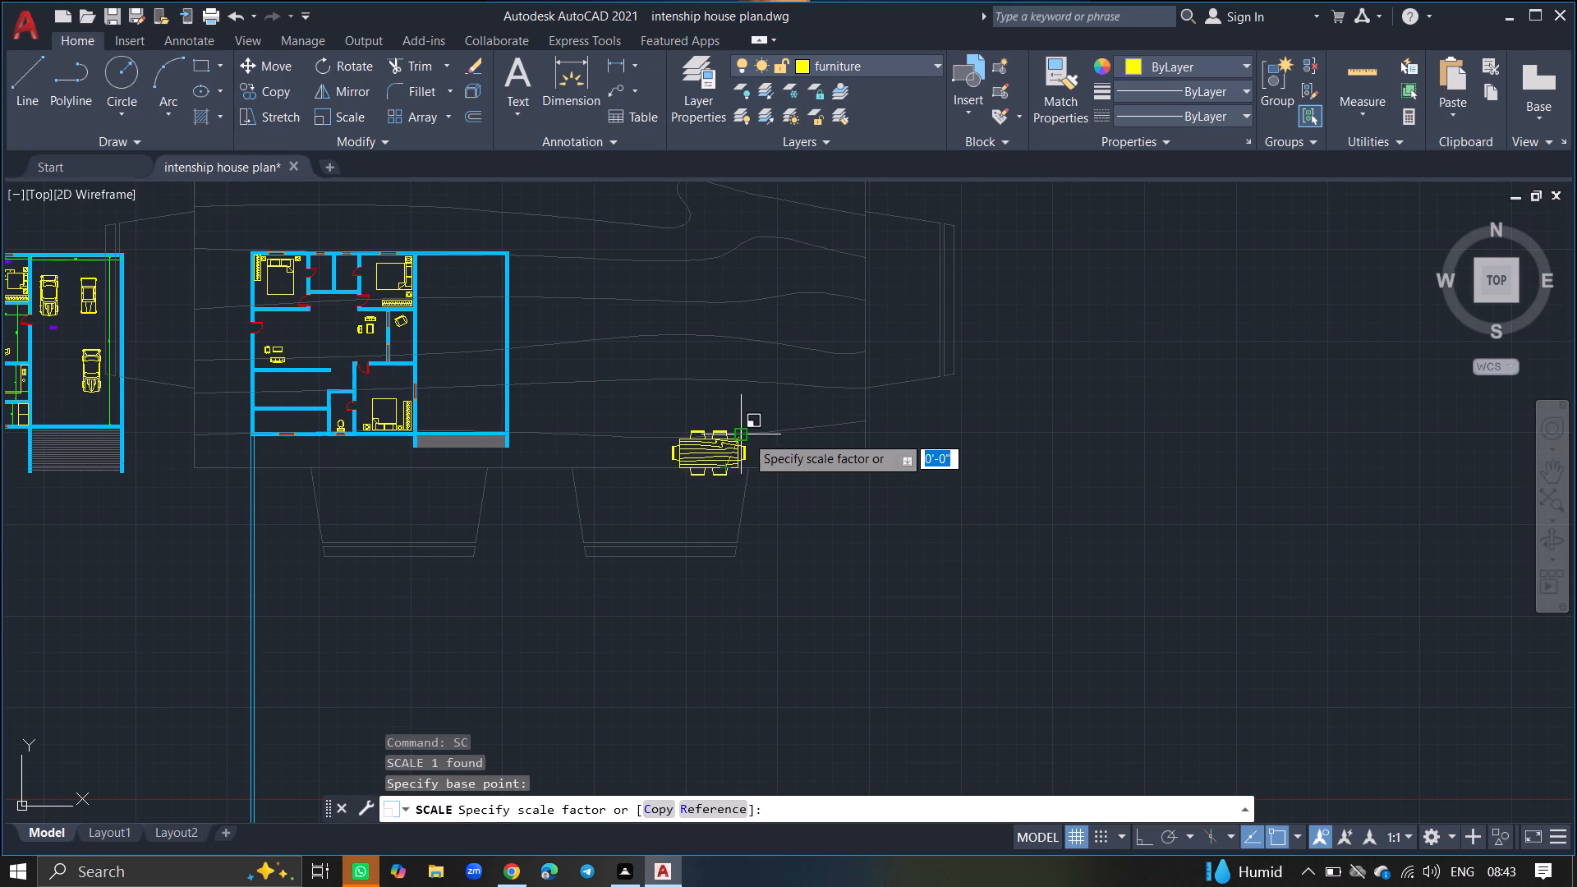
pyautogui.click(704, 450)
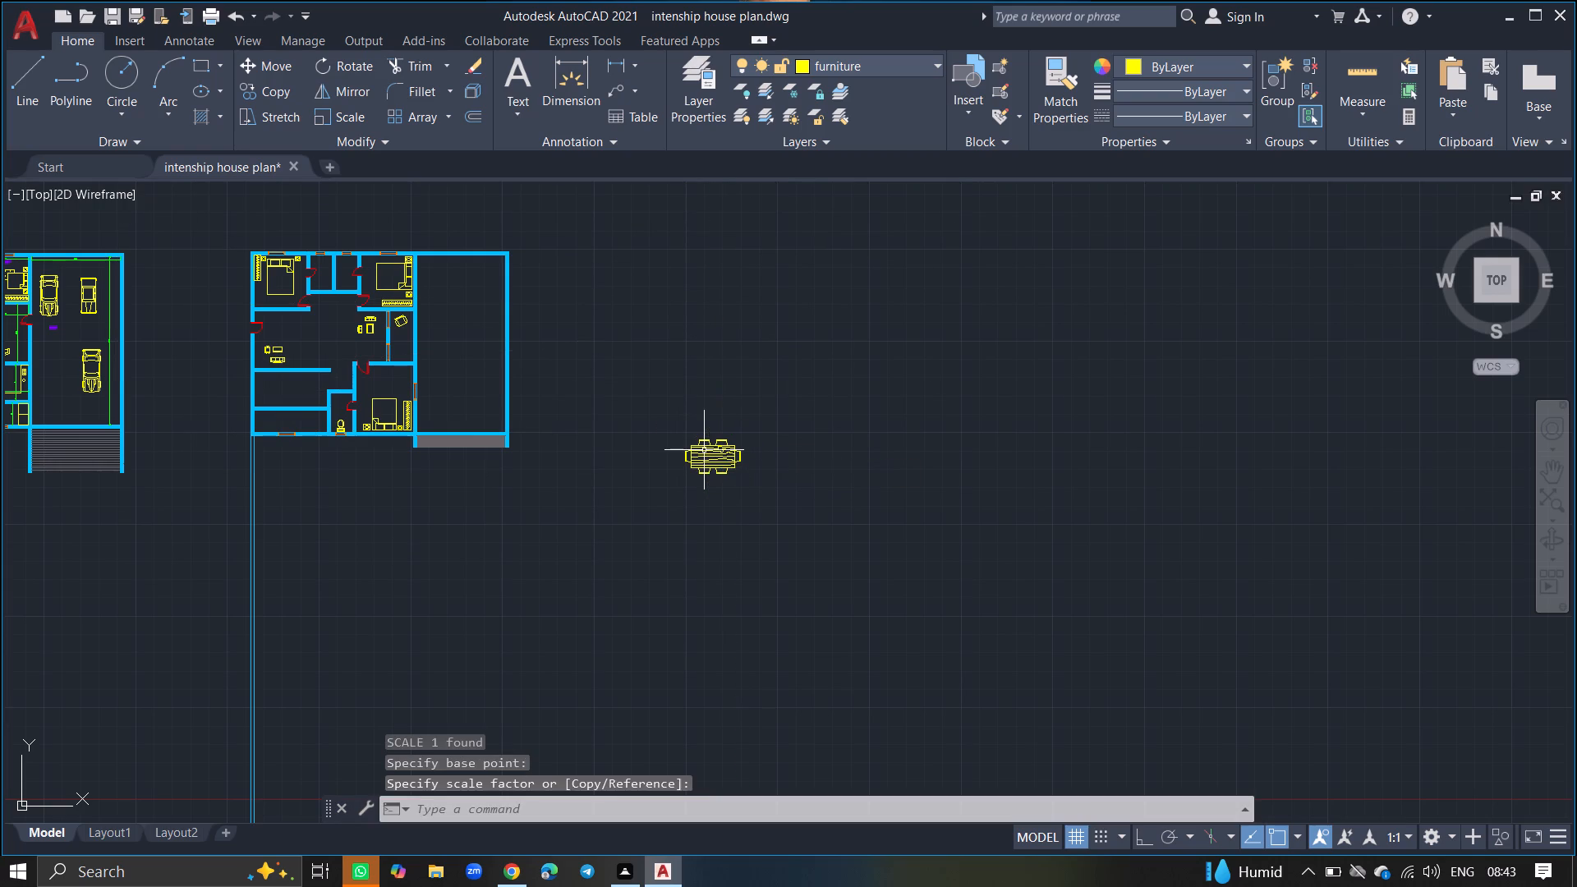
# Move the dining set from the open area into the central hall, west of the sofa group.
pyautogui.click(706, 452)
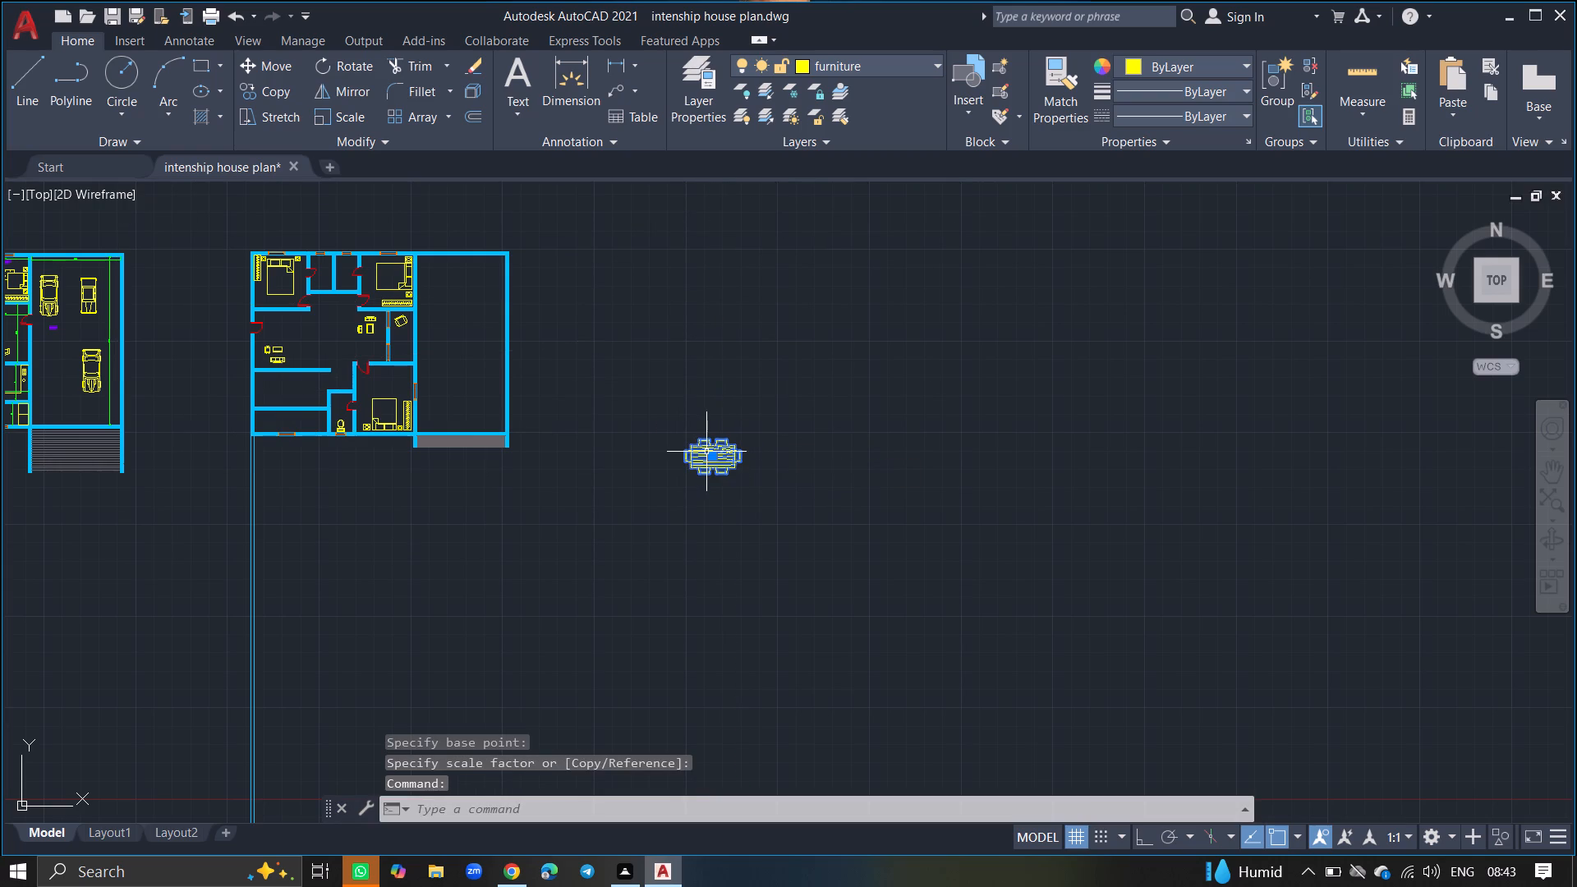
pyautogui.keyDown('ctrl'); pyautogui.scroll(4, 706, 452); pyautogui.keyUp('ctrl')
pyautogui.write('MO')
pyautogui.write('VE')
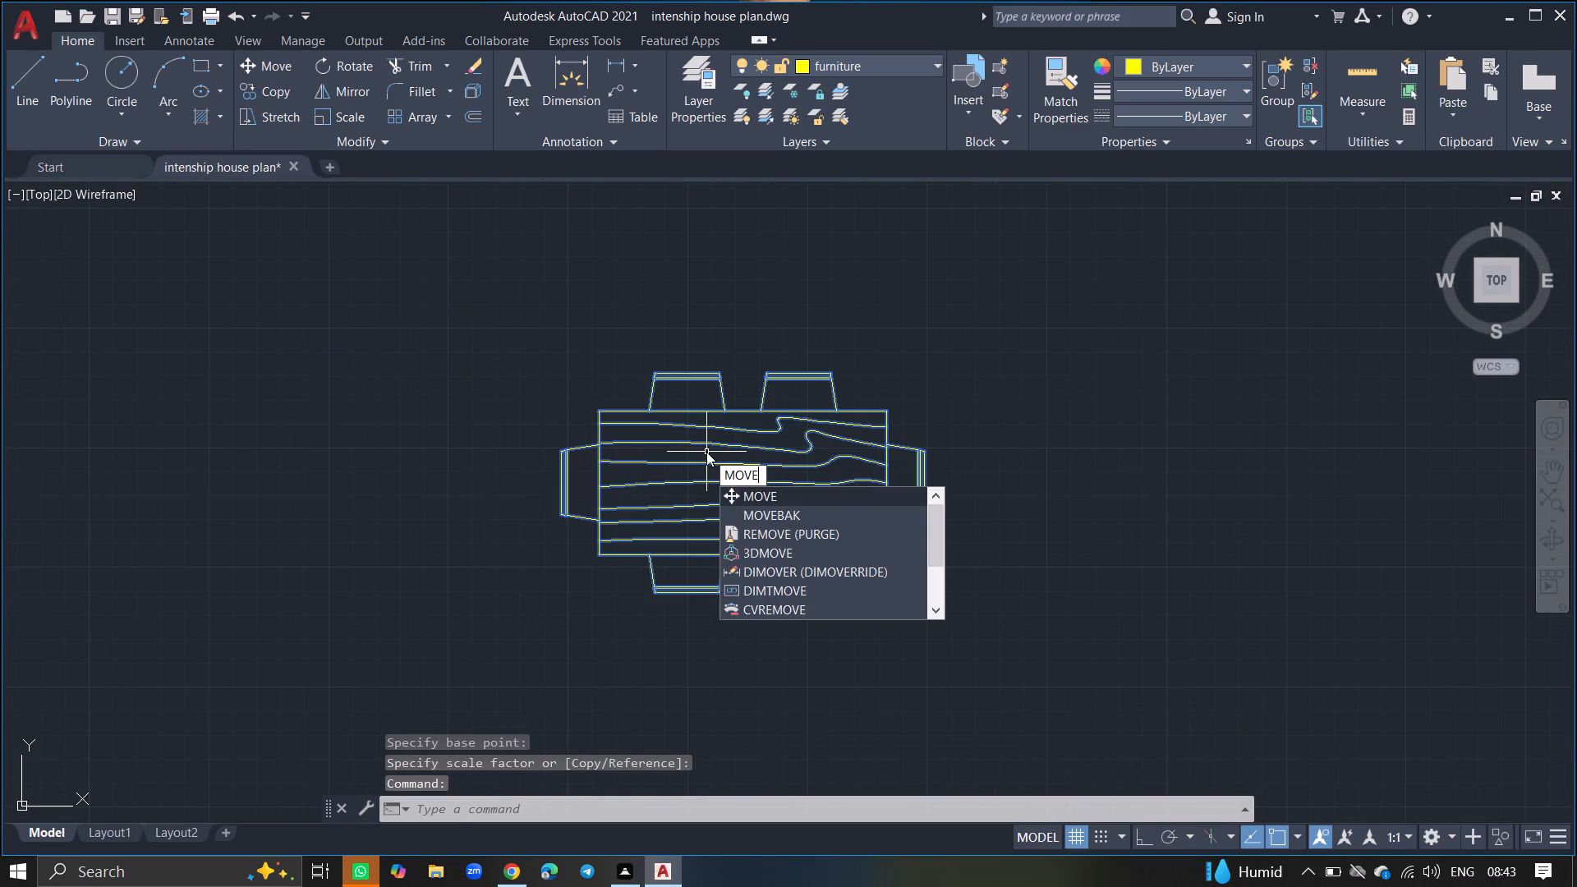
pyautogui.press('Return')
pyautogui.click(706, 452)
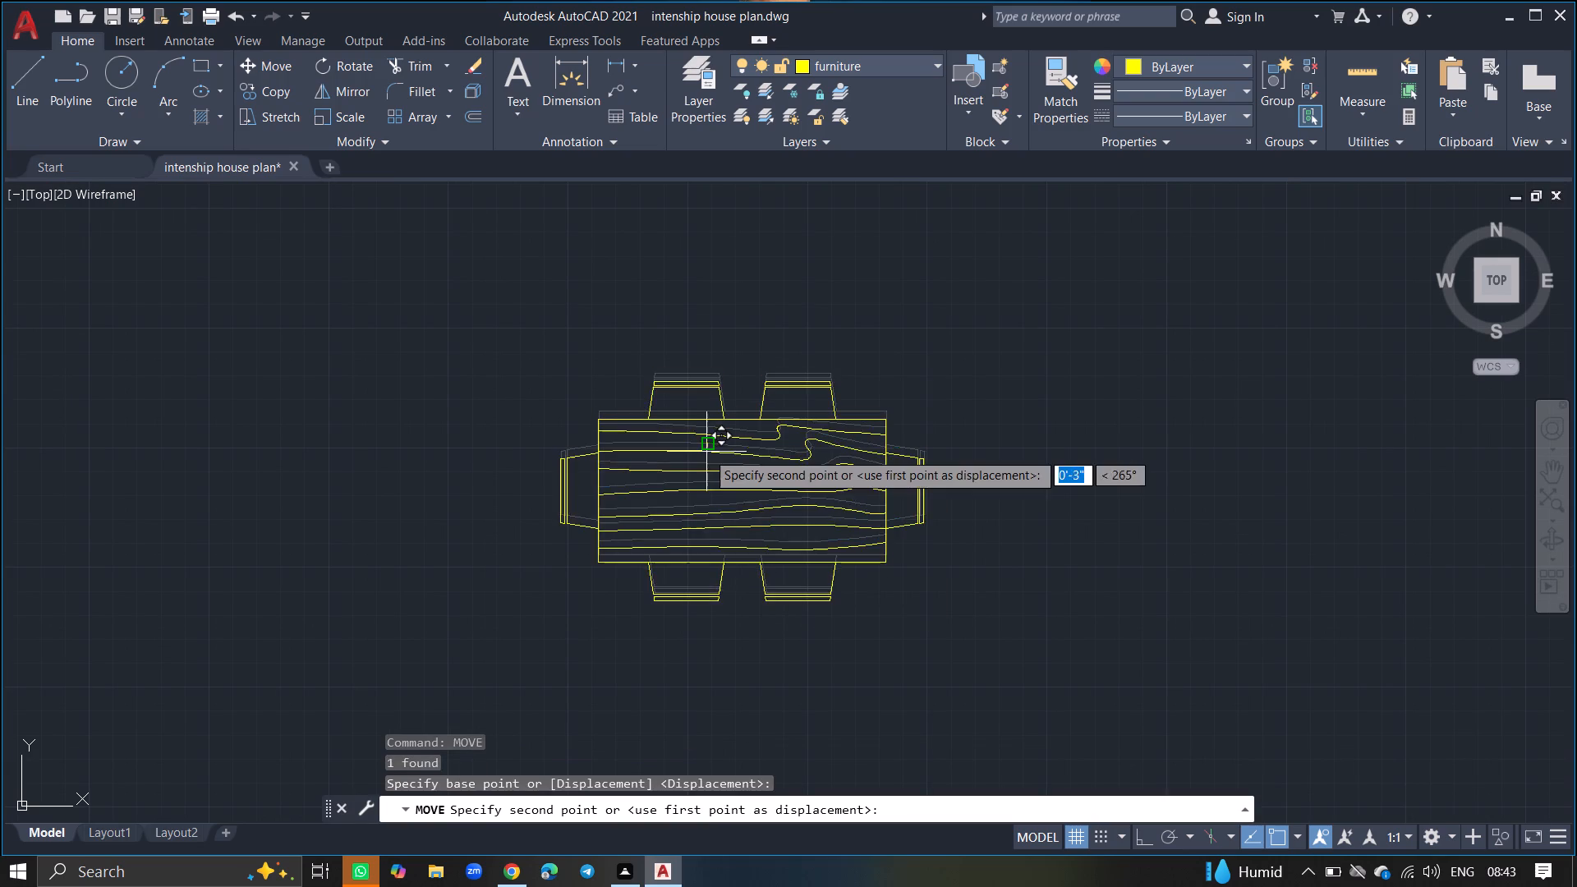
pyautogui.keyDown('ctrl'); pyautogui.scroll(-5, 641, 452); pyautogui.keyUp('ctrl')
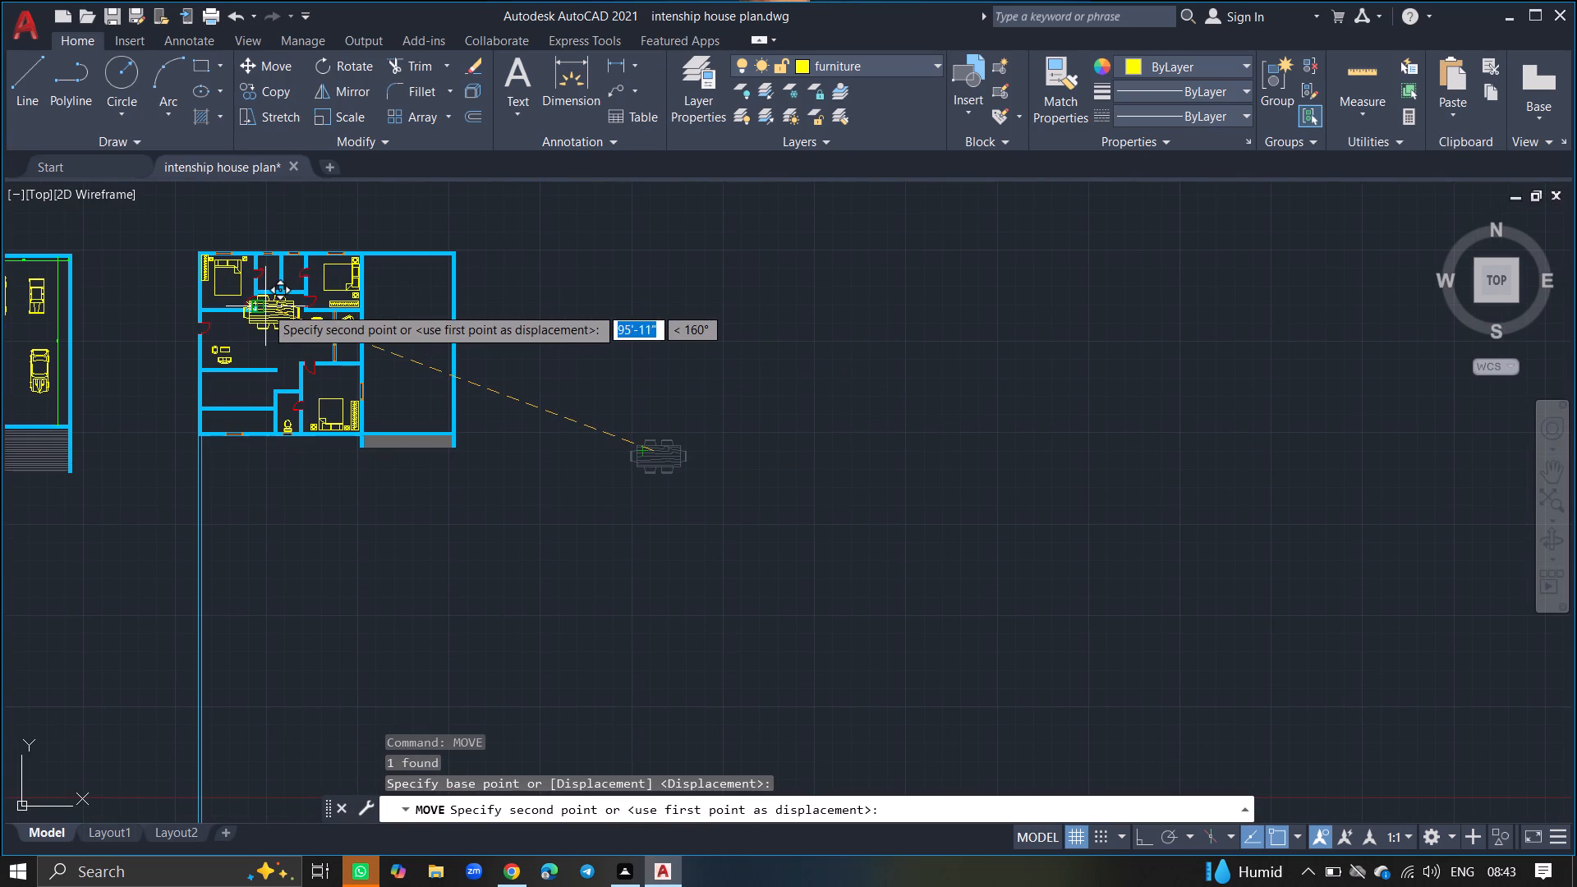
pyautogui.keyDown('ctrl'); pyautogui.scroll(6, 265, 306); pyautogui.keyUp('ctrl')
pyautogui.click(281, 462)
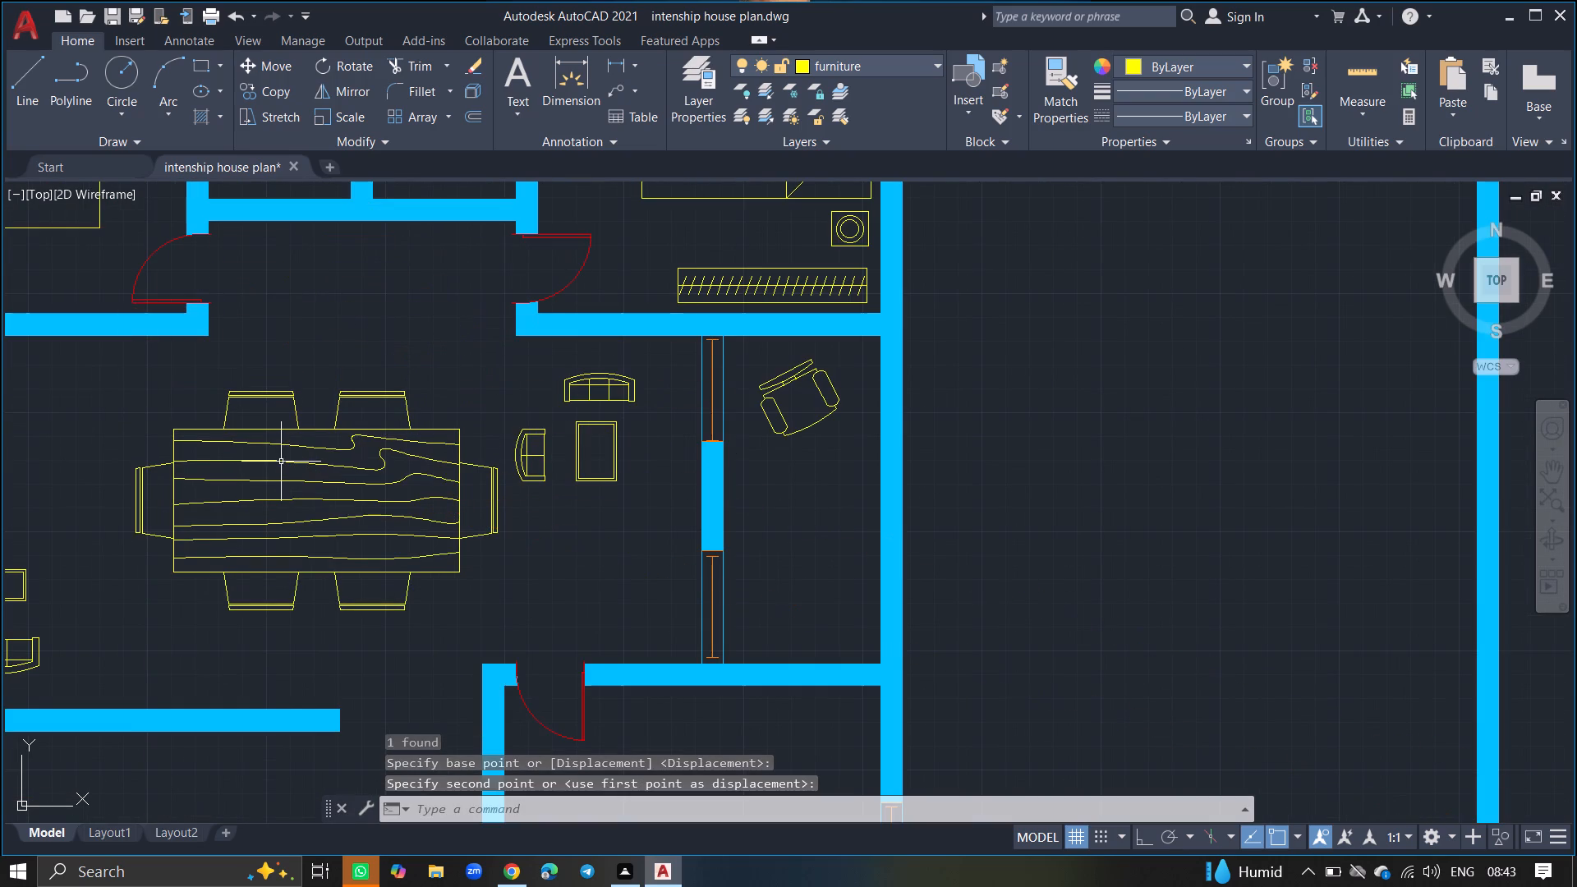
# Scale the dining set down further inside the hall so its size suits the neighbouring sofas and table.
pyautogui.click(409, 335)
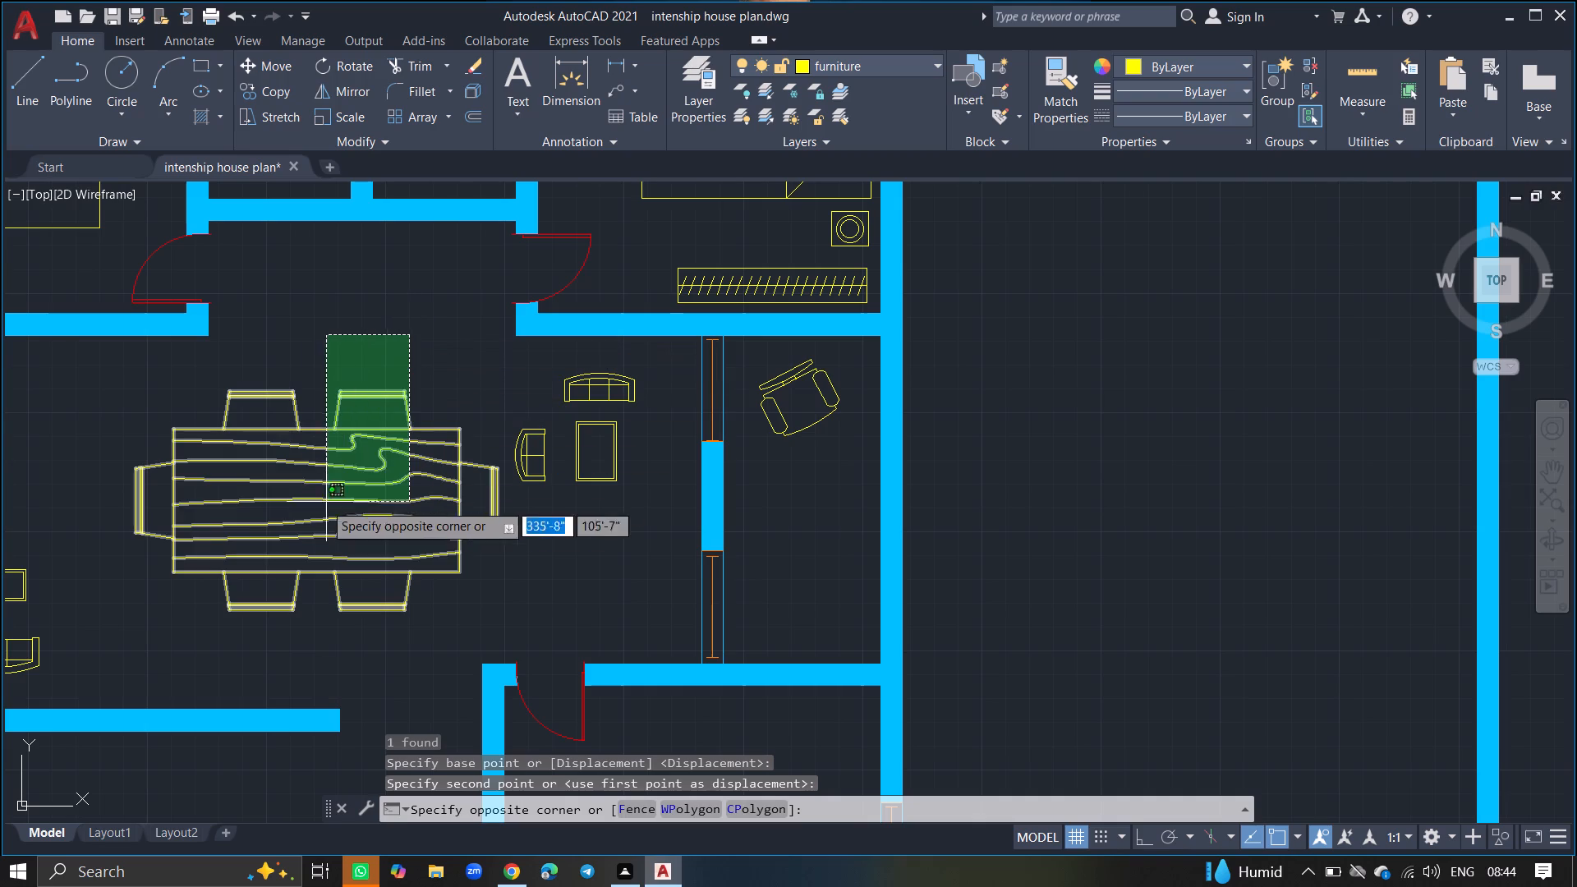
pyautogui.click(290, 529)
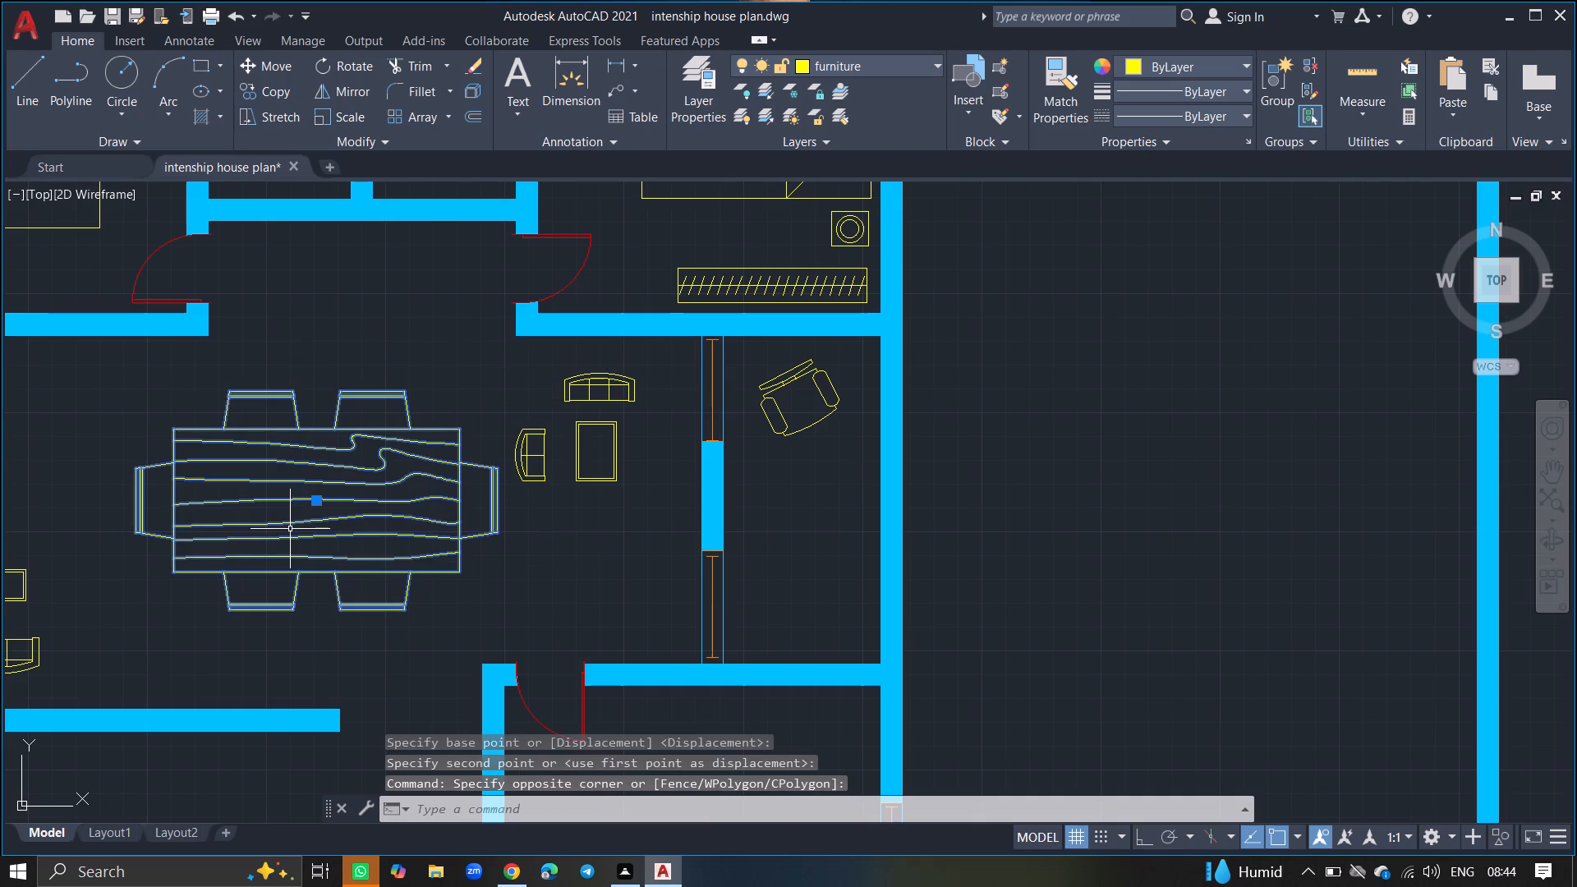
pyautogui.write('SC')
pyautogui.press('Return')
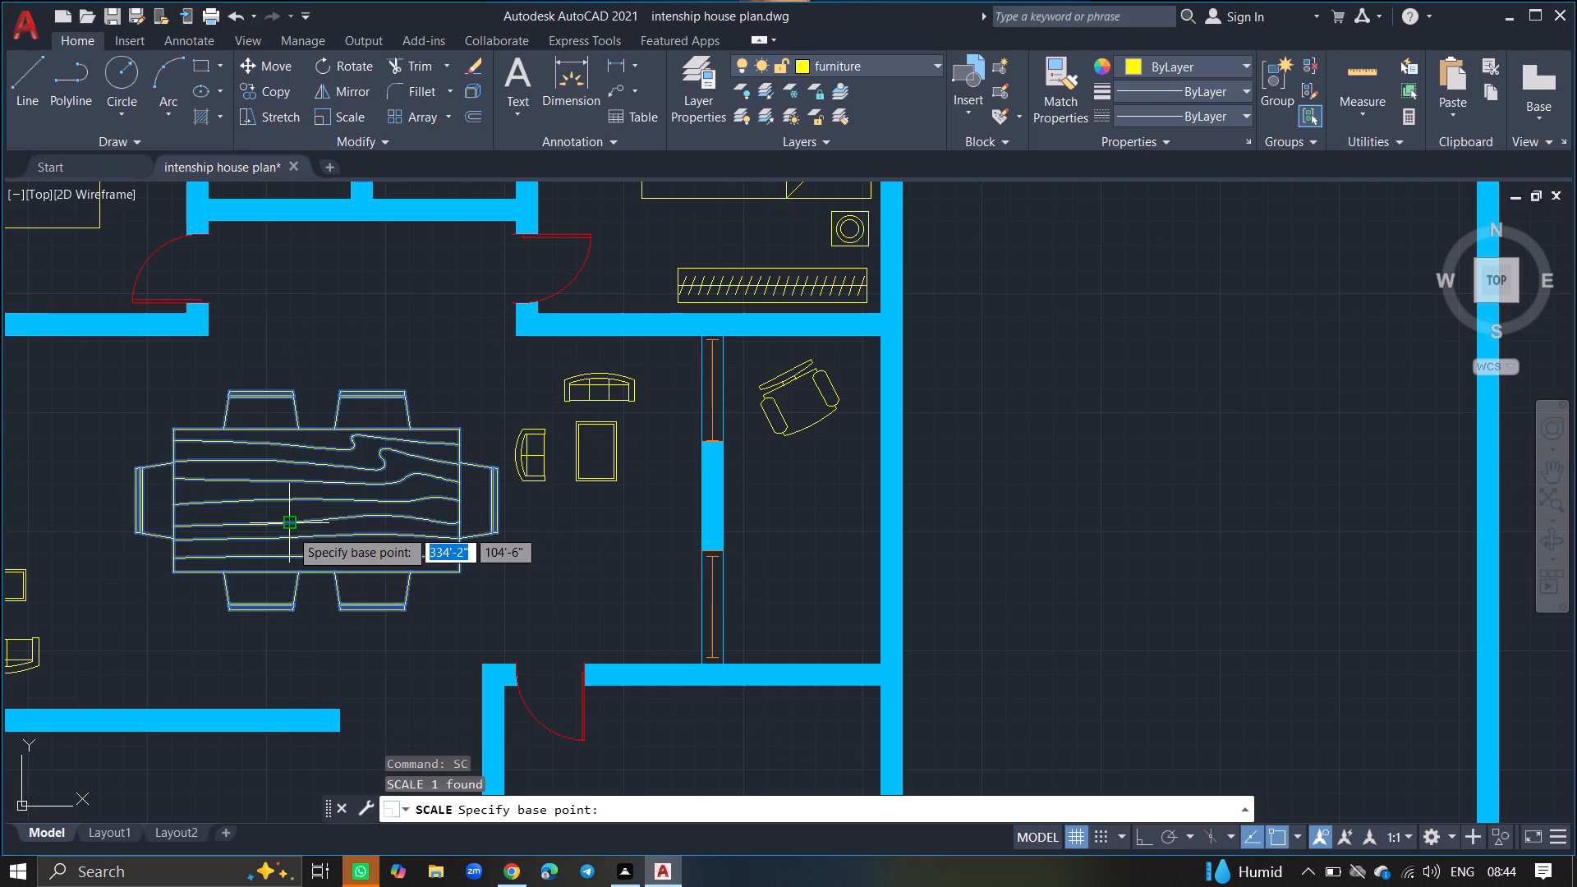
pyautogui.click(290, 529)
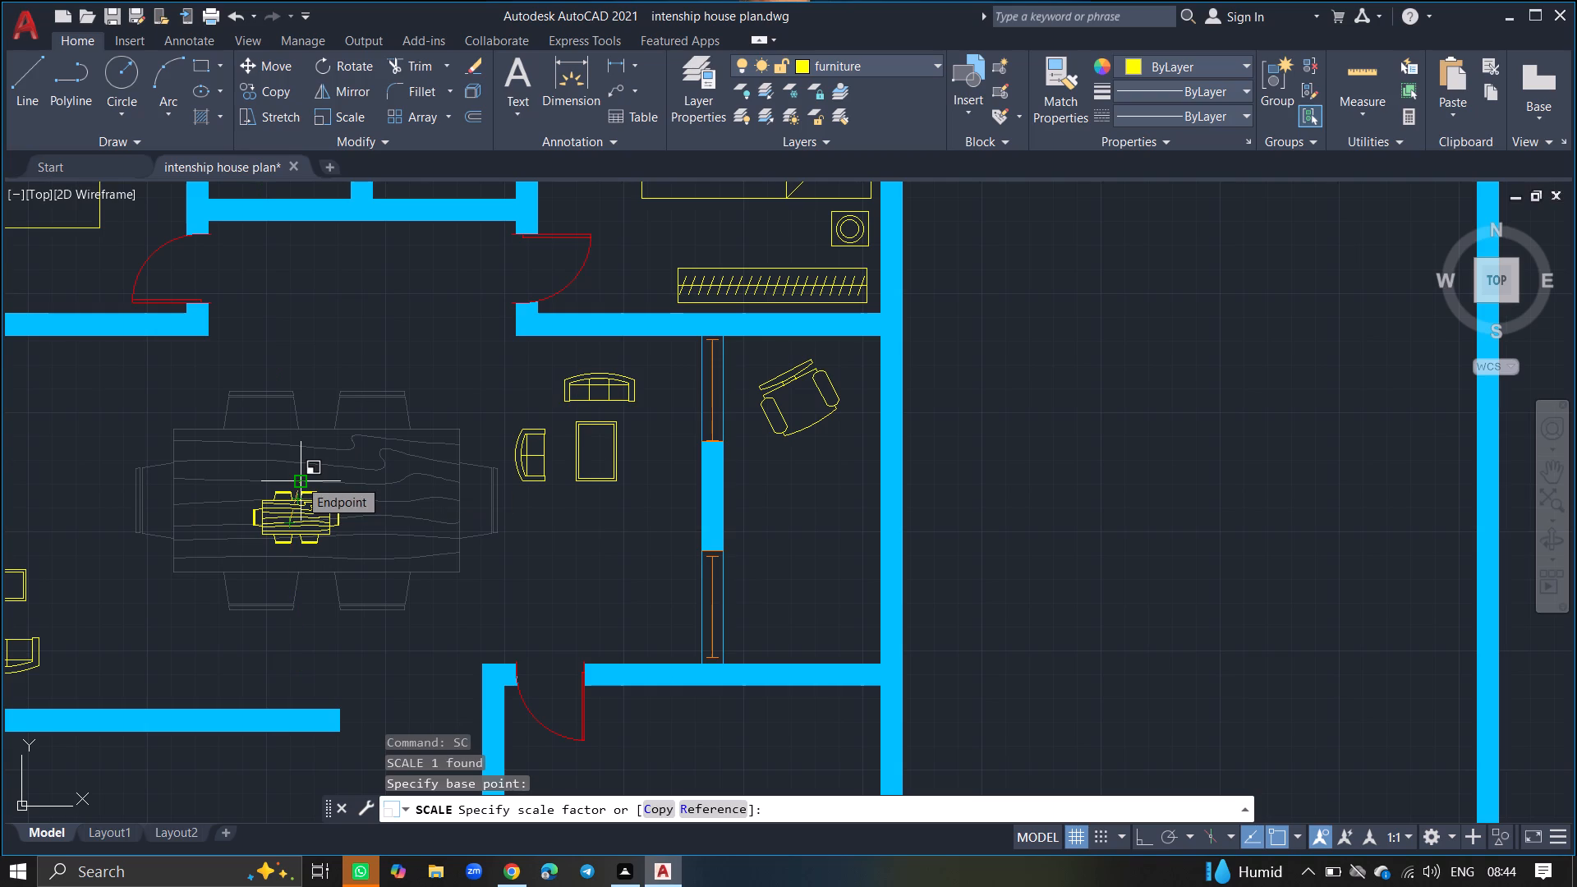
pyautogui.click(301, 471)
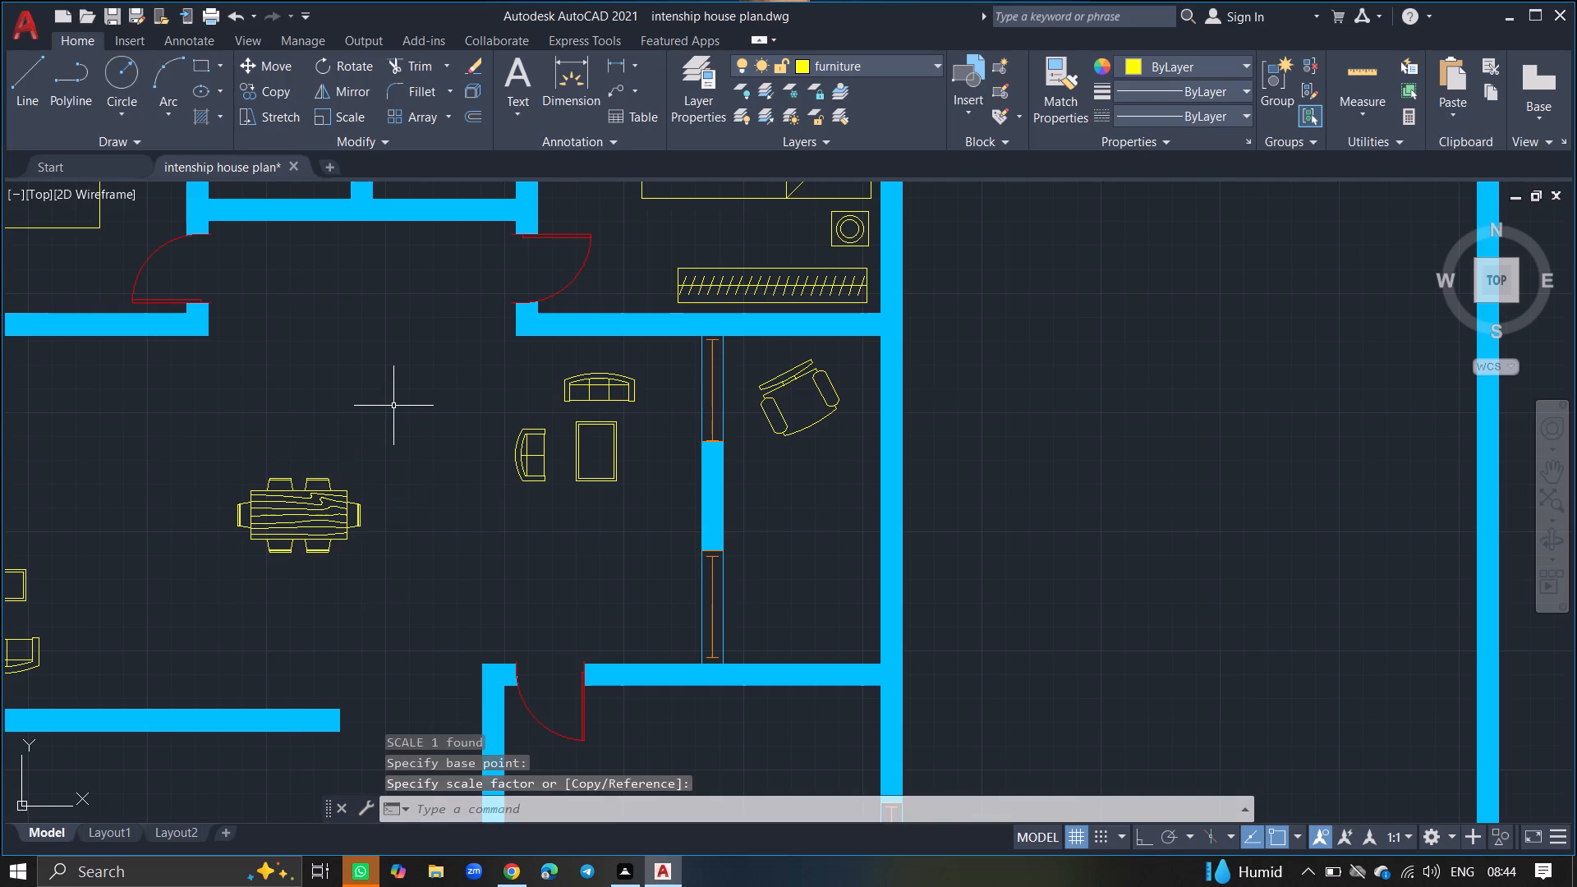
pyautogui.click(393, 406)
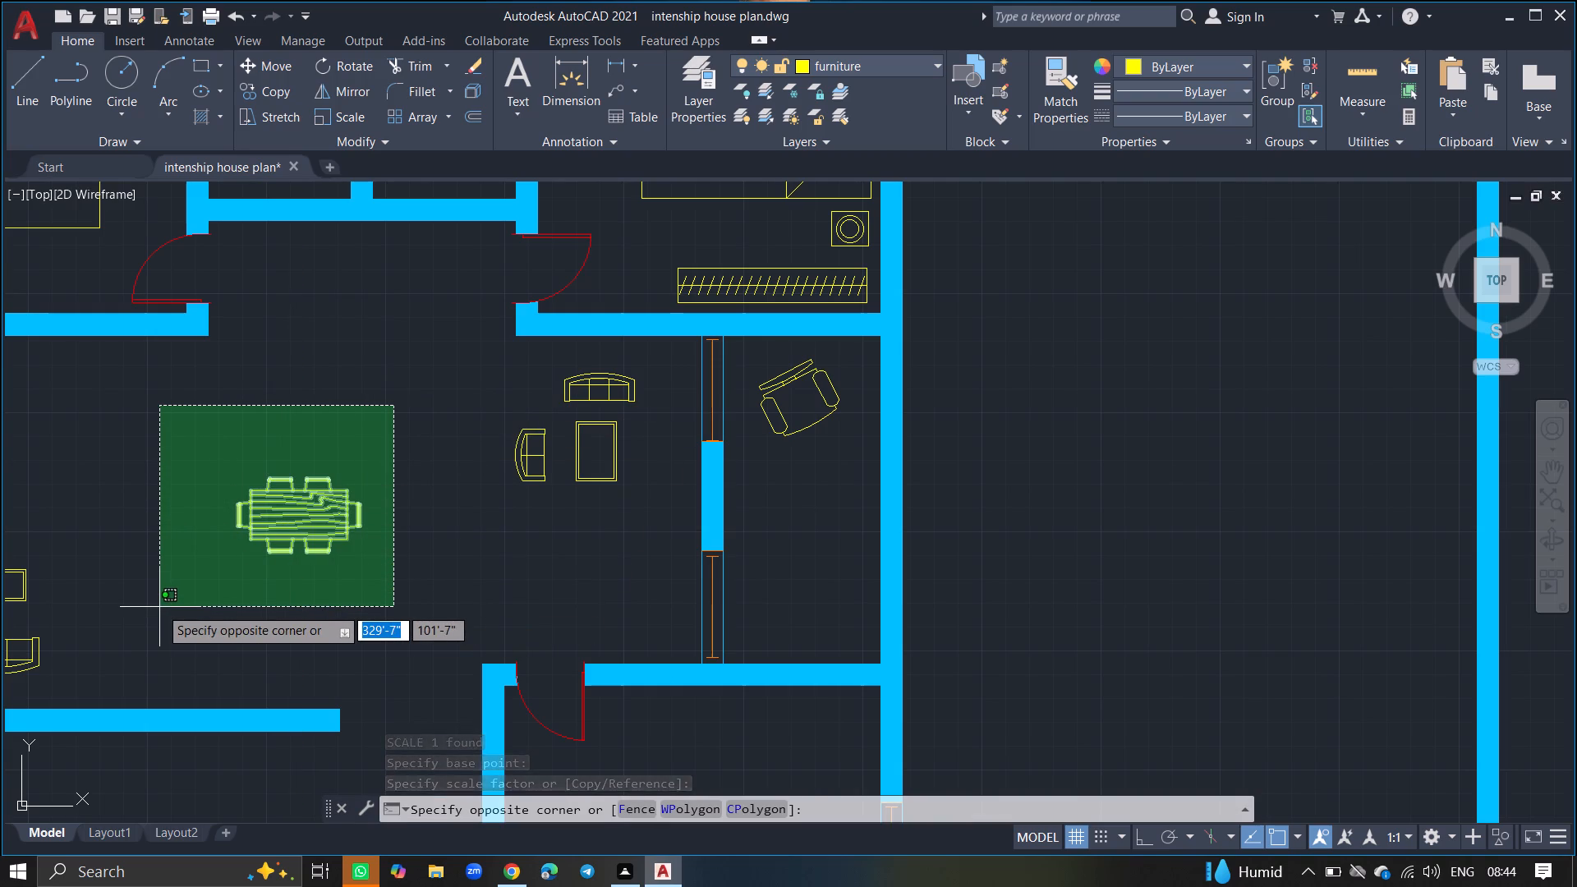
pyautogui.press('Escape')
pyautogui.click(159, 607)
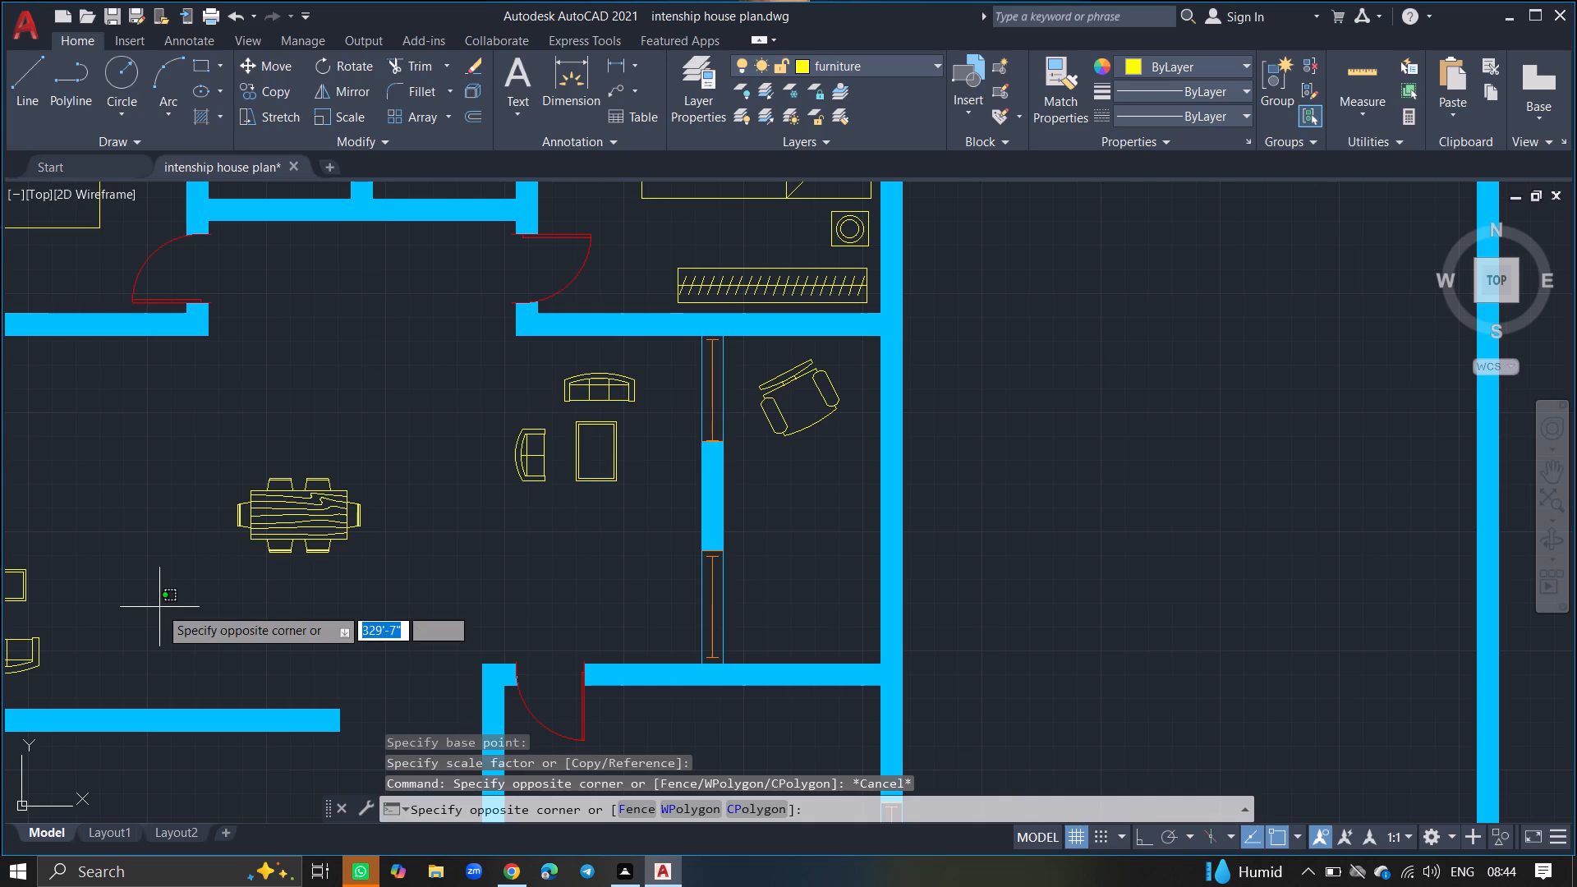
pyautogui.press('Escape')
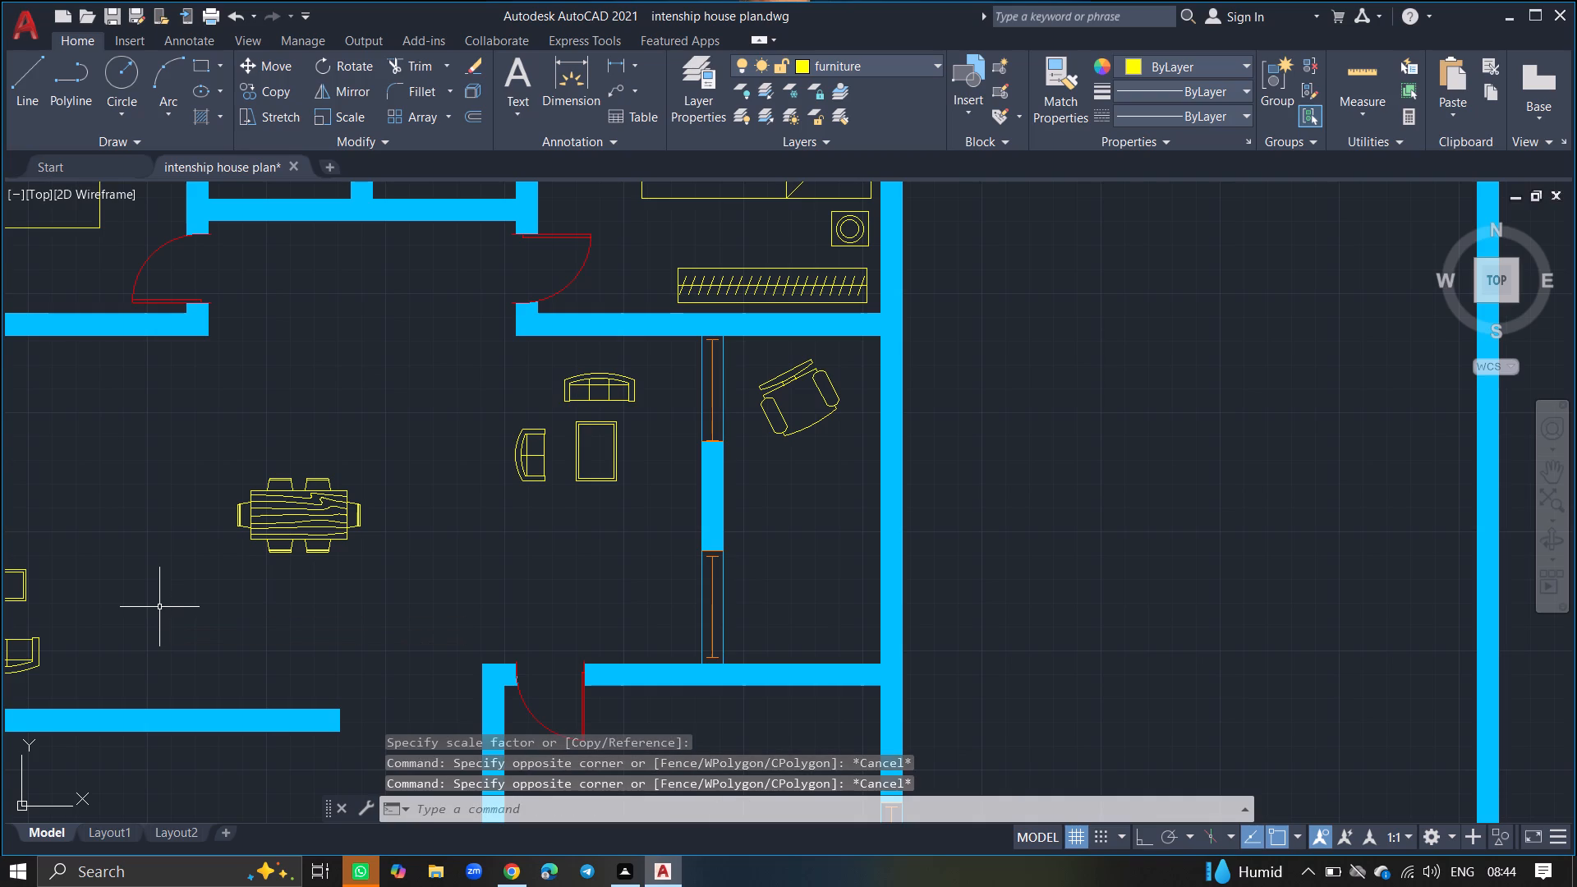
# Move the dining set slightly east within the central hall.
pyautogui.keyDown('ctrl'); pyautogui.scroll(-4, 159, 607); pyautogui.keyUp('ctrl')
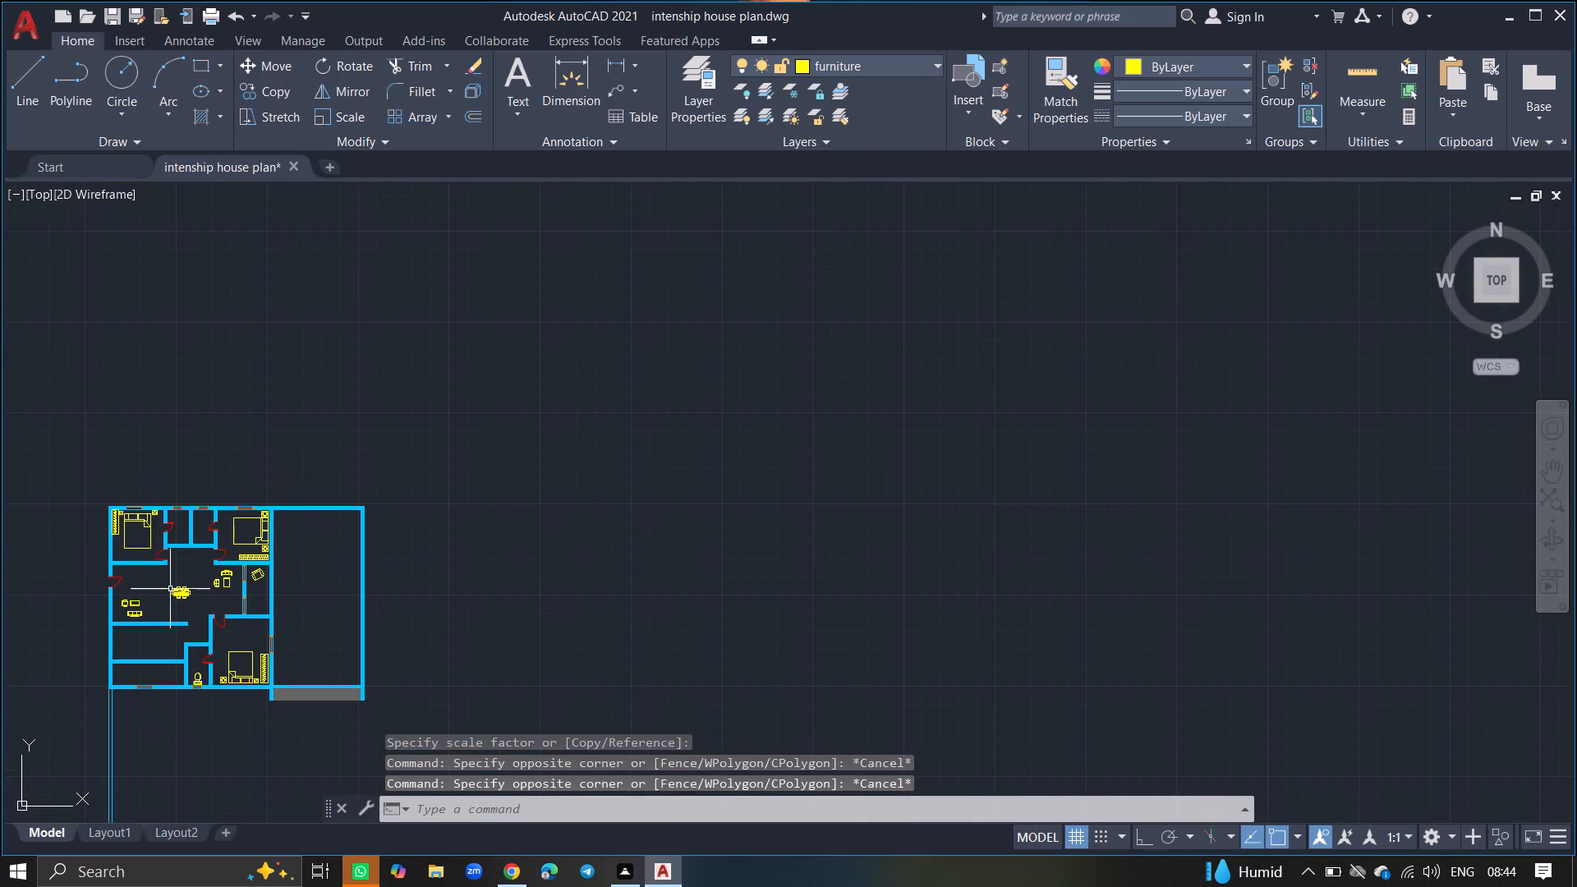
pyautogui.keyDown('ctrl'); pyautogui.scroll(3, 193, 569); pyautogui.keyUp('ctrl')
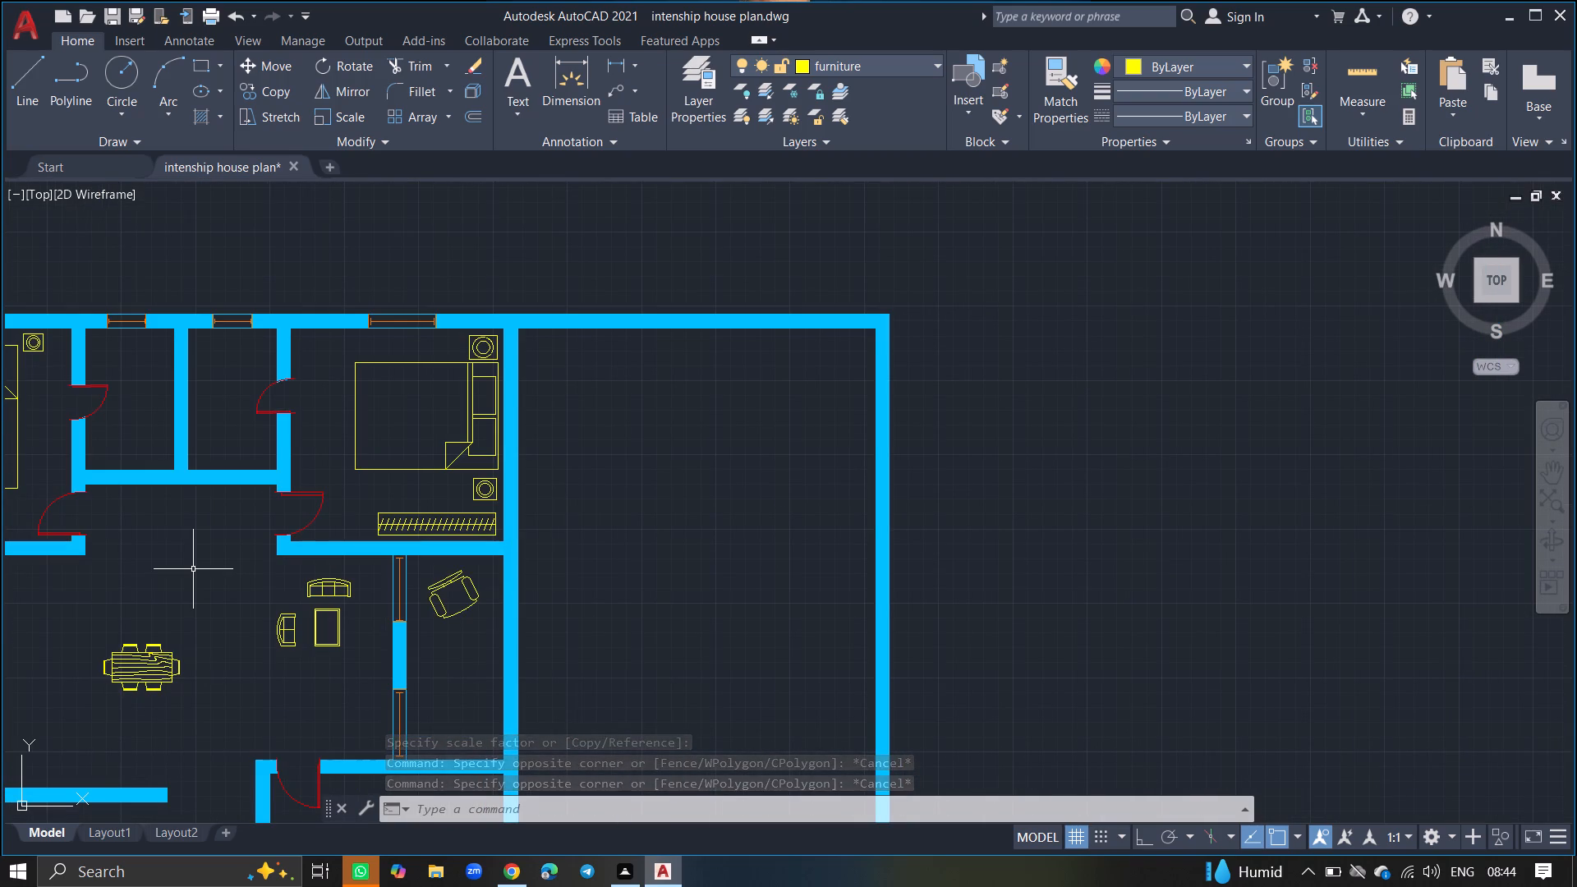
pyautogui.click(212, 614)
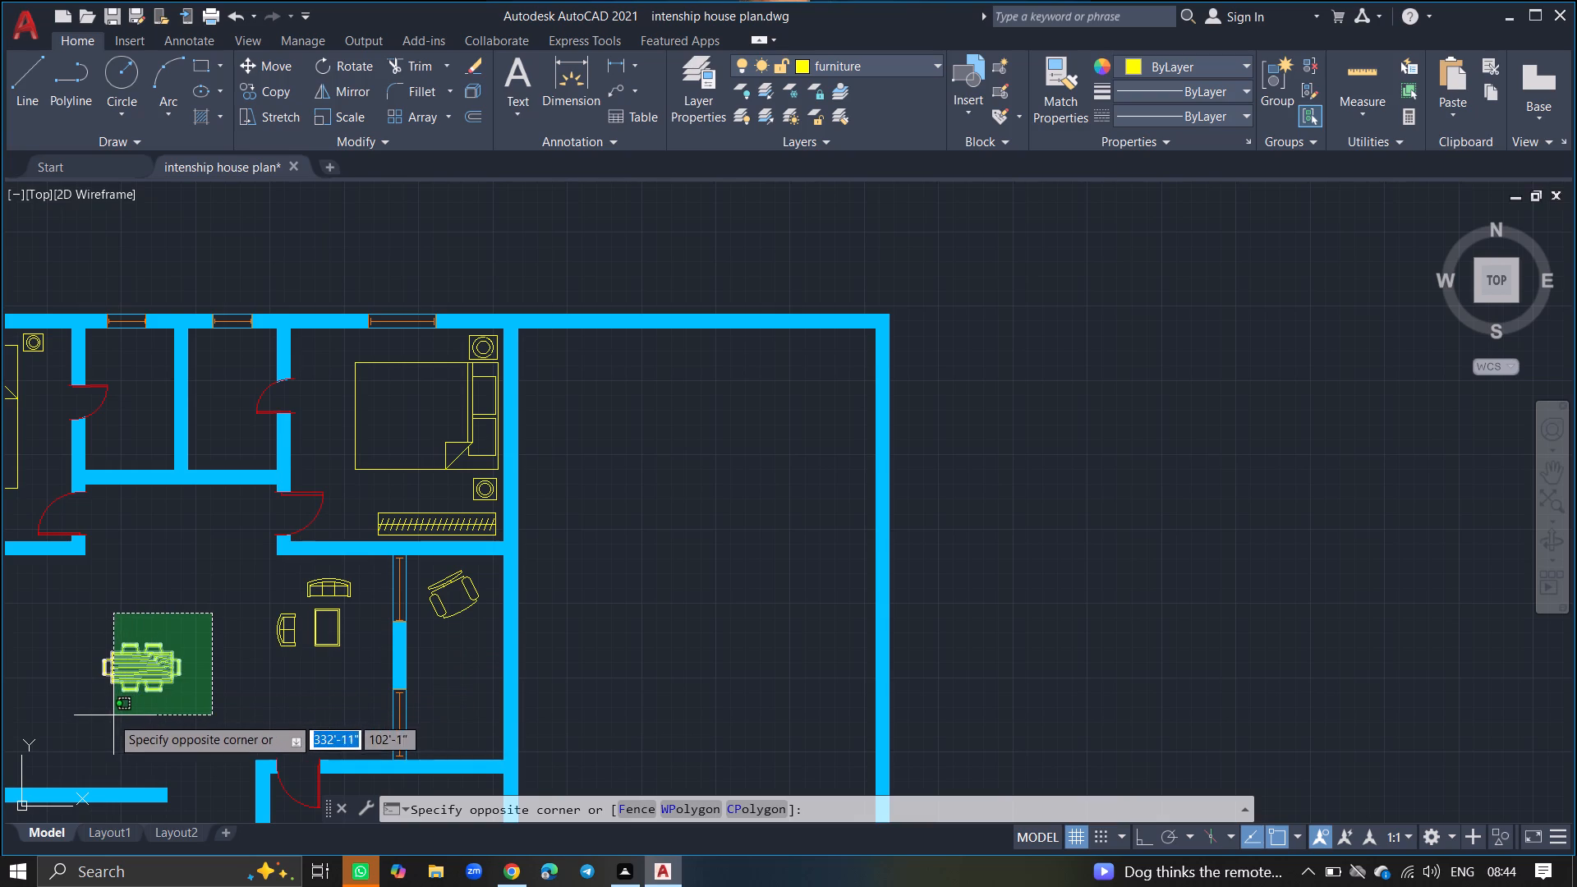
pyautogui.click(67, 719)
pyautogui.write('MOVE')
pyautogui.press('Return')
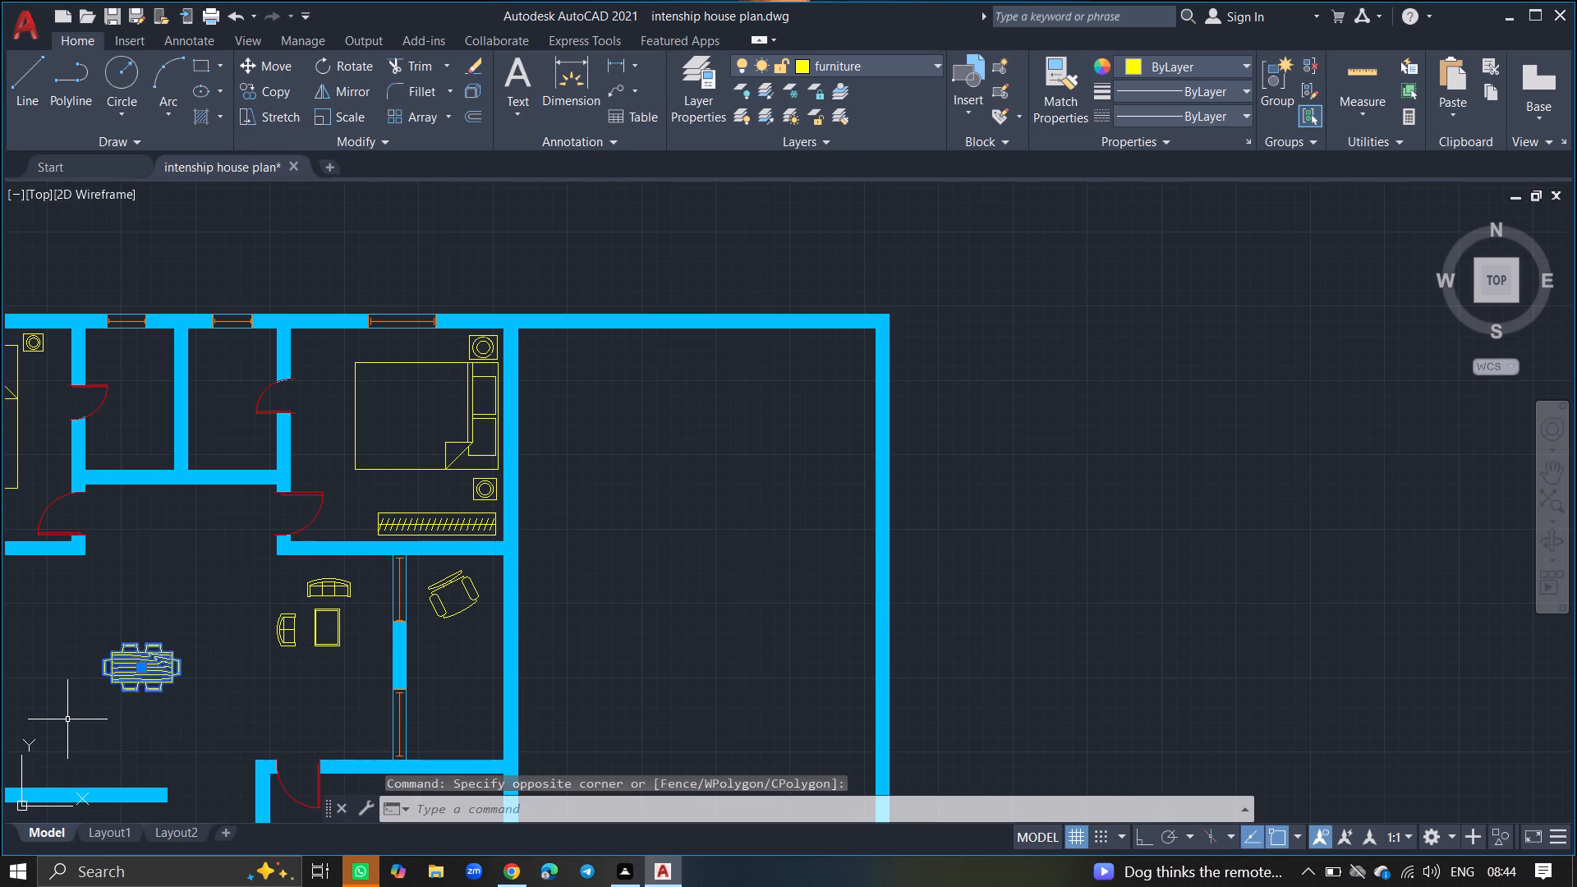
pyautogui.click(143, 678)
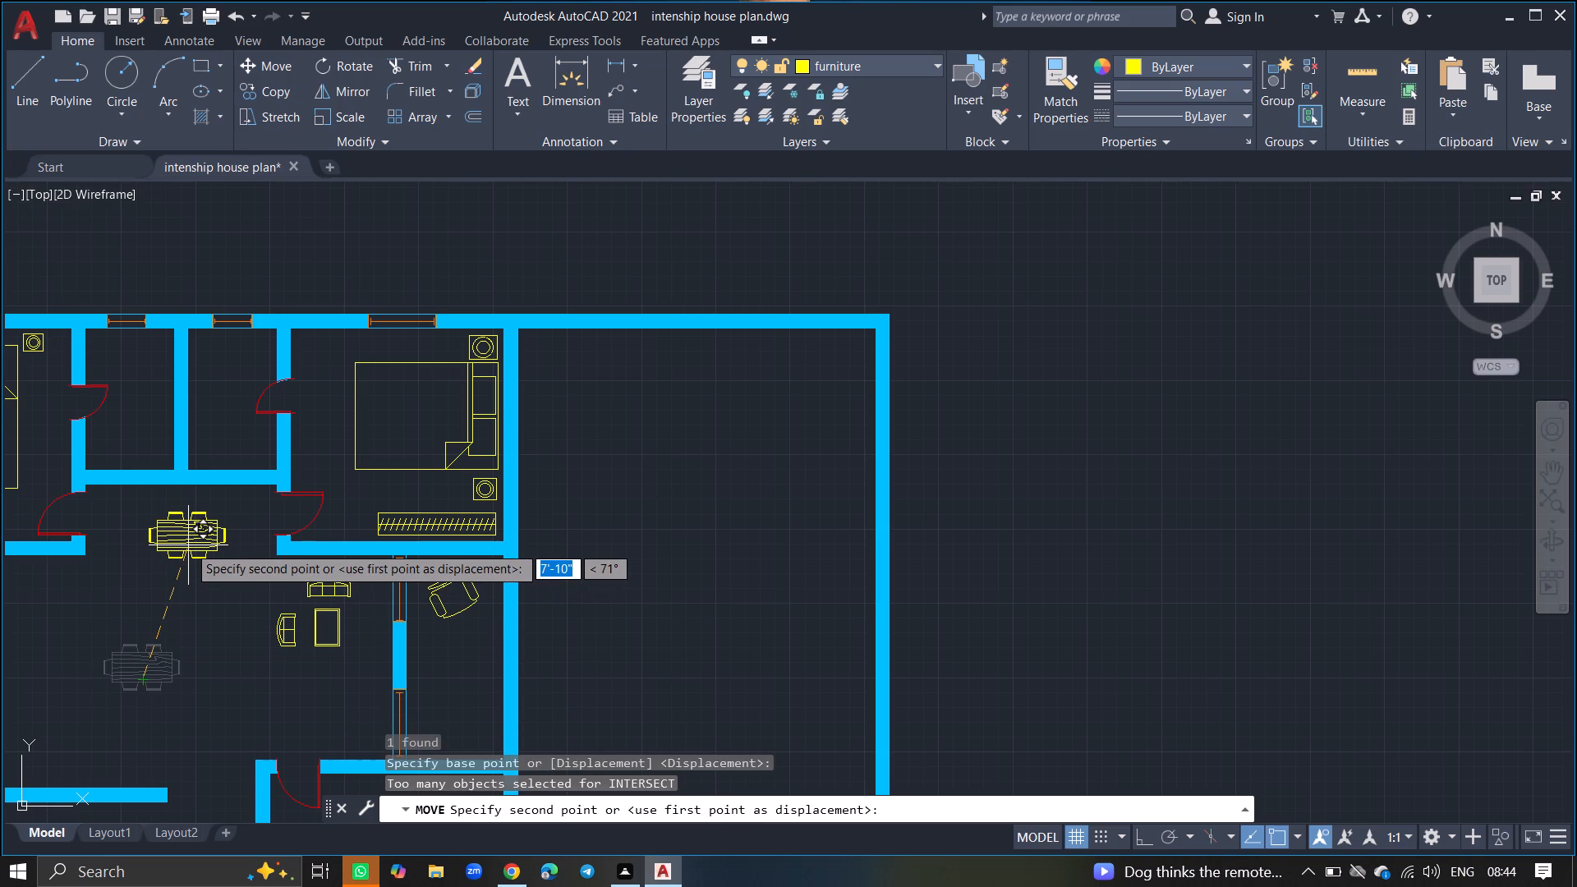
pyautogui.click(159, 666)
# Move the western bedroom's door out of its wall opening into the hall, northwest of the dining set.
pyautogui.keyDown('ctrl'); pyautogui.scroll(4, 63, 510); pyautogui.keyUp('ctrl')
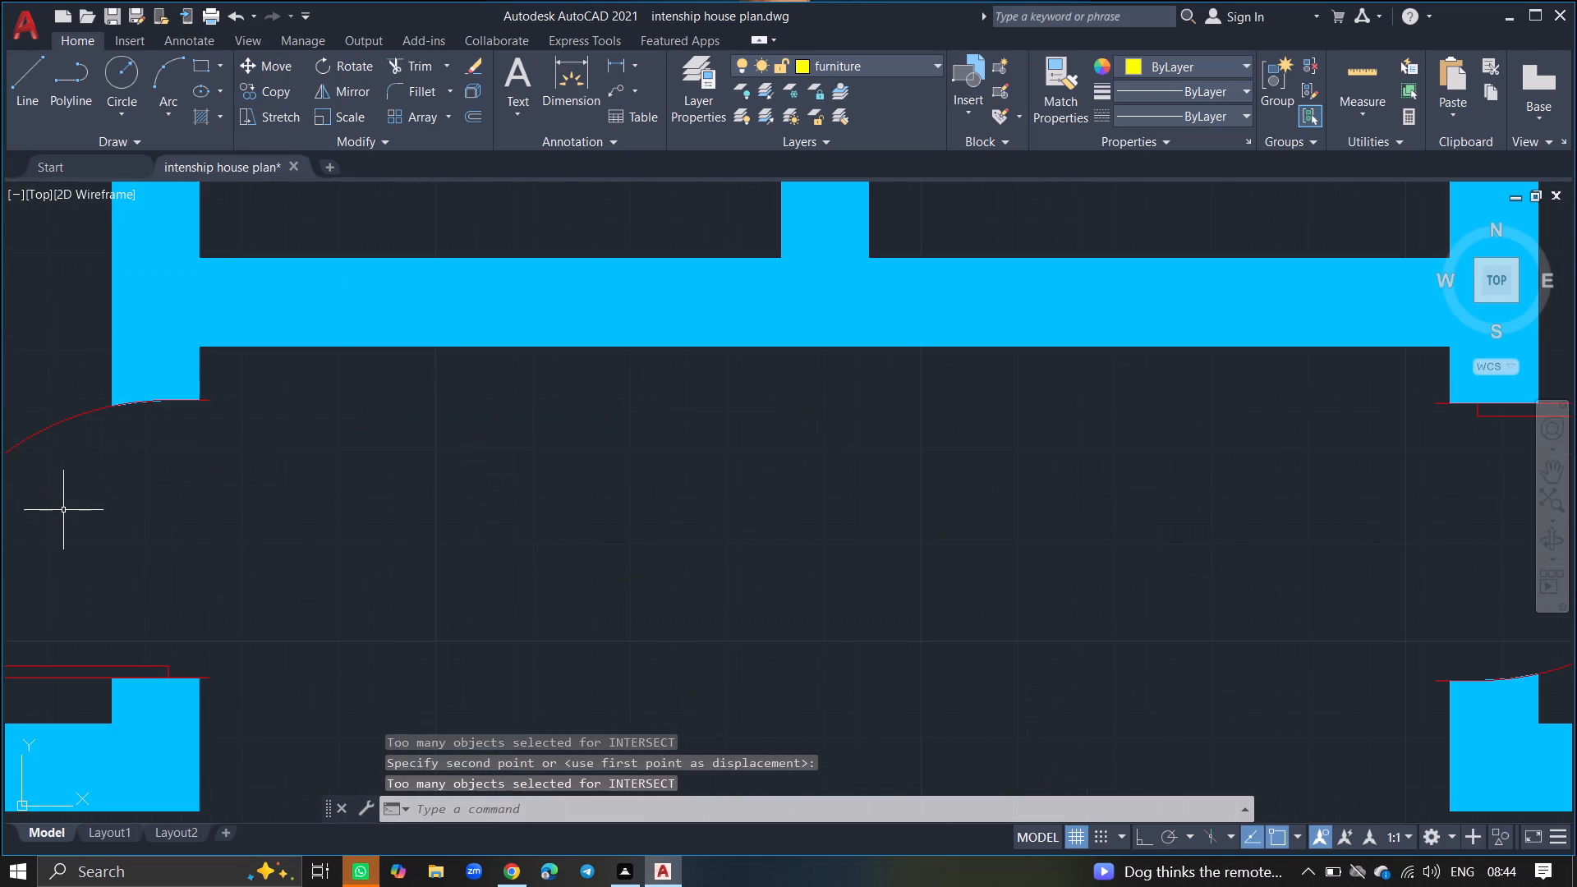
pyautogui.moveTo(54, 425); pyautogui.dragTo(168, 443)
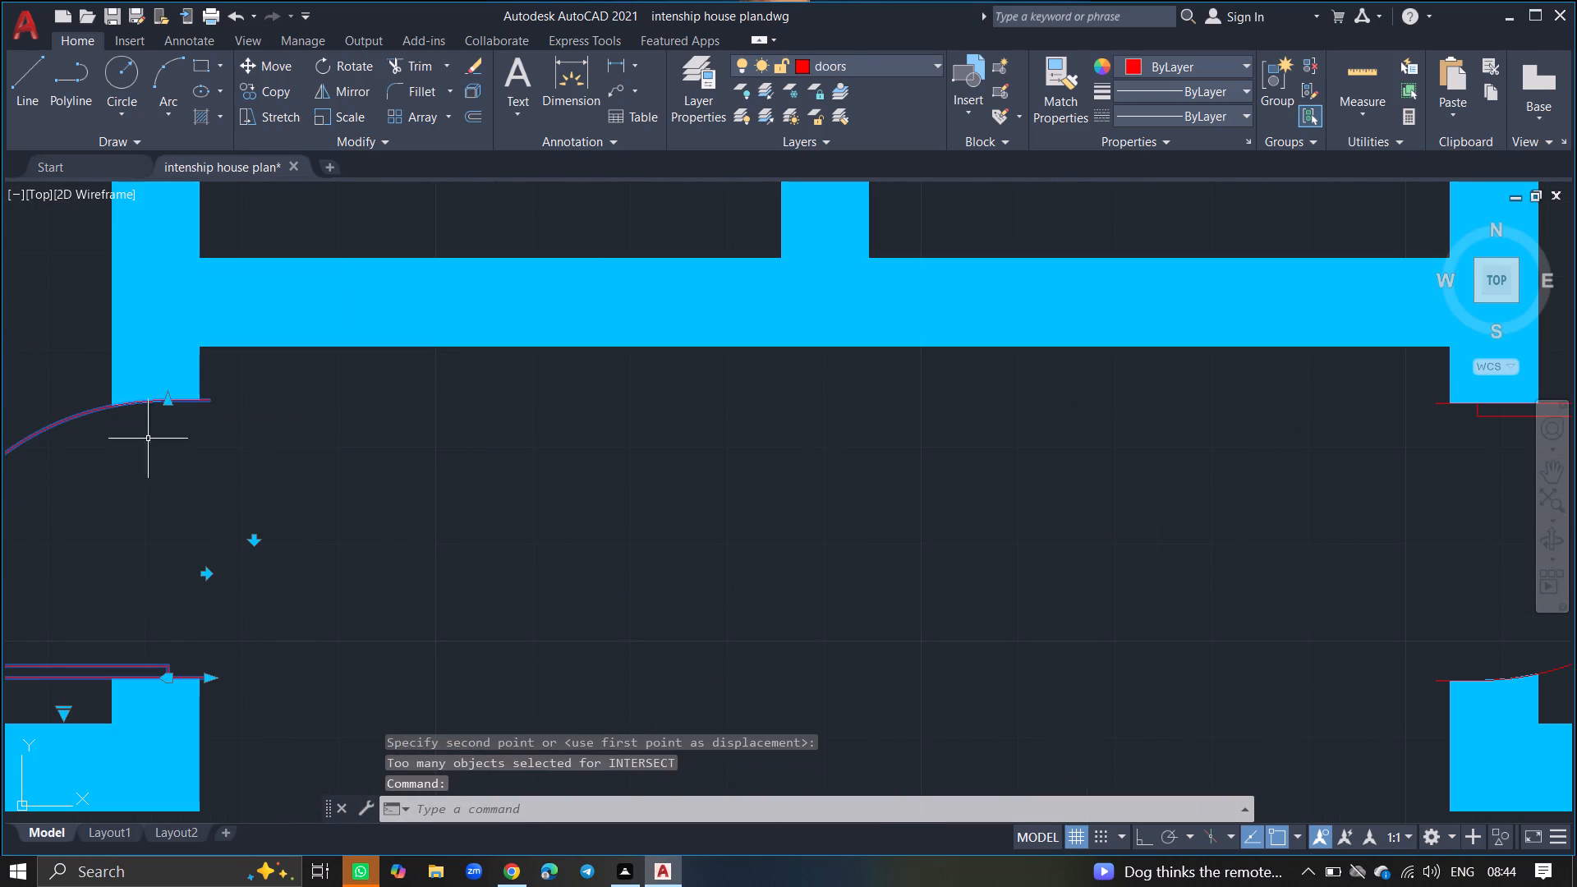
pyautogui.moveTo(168, 443); pyautogui.dragTo(203, 446)
pyautogui.write('MOVE')
pyautogui.press('Return')
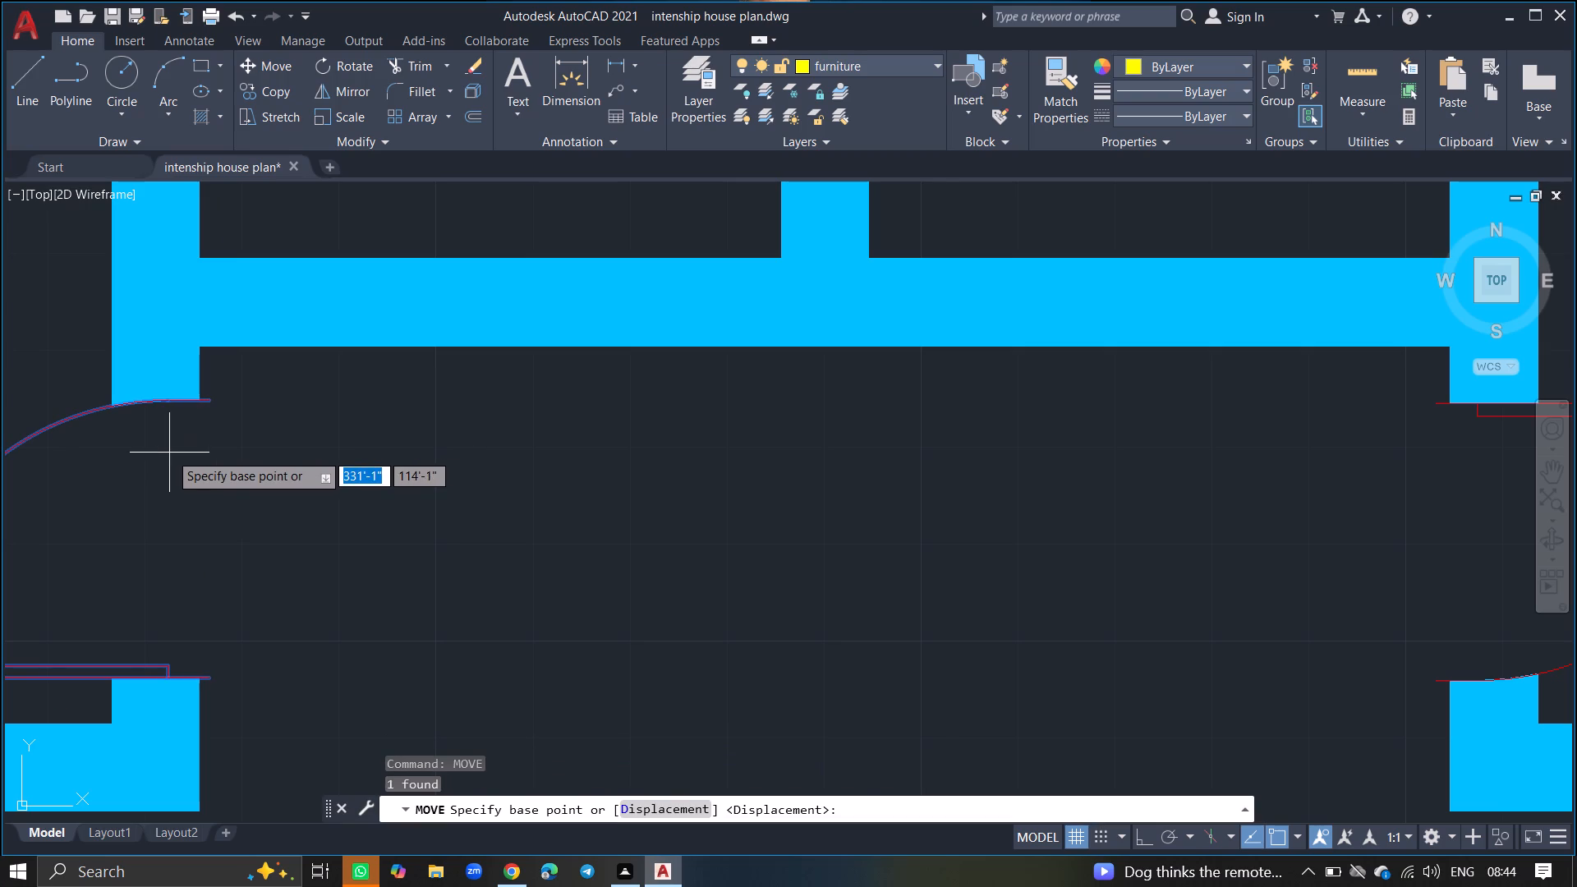
pyautogui.keyDown('ctrl'); pyautogui.scroll(-3, 169, 453); pyautogui.keyUp('ctrl')
pyautogui.click(131, 458)
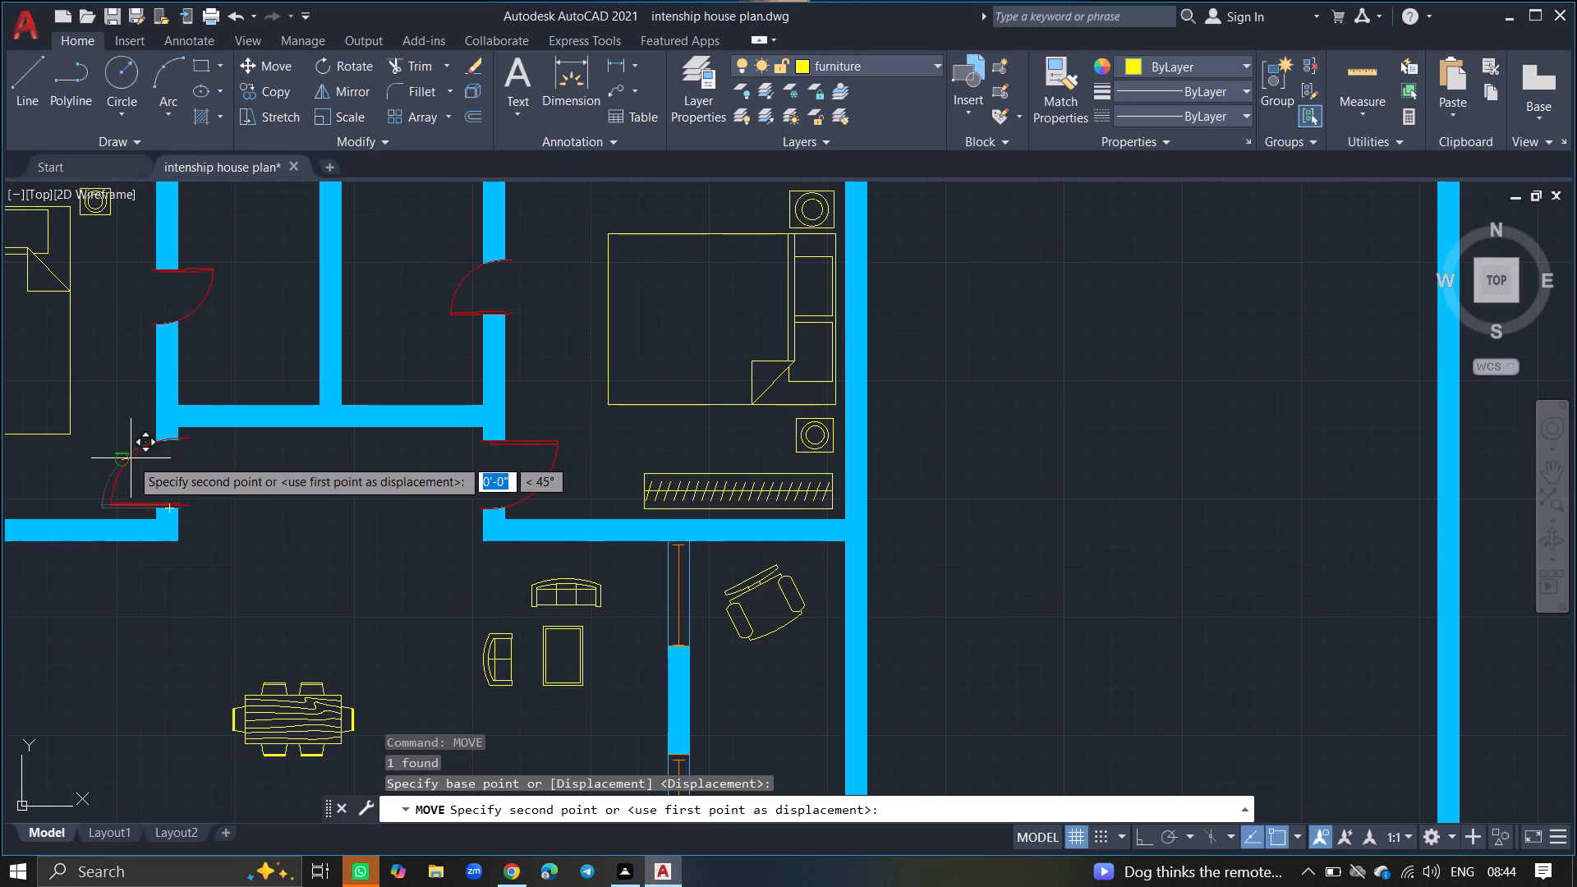
pyautogui.click(104, 606)
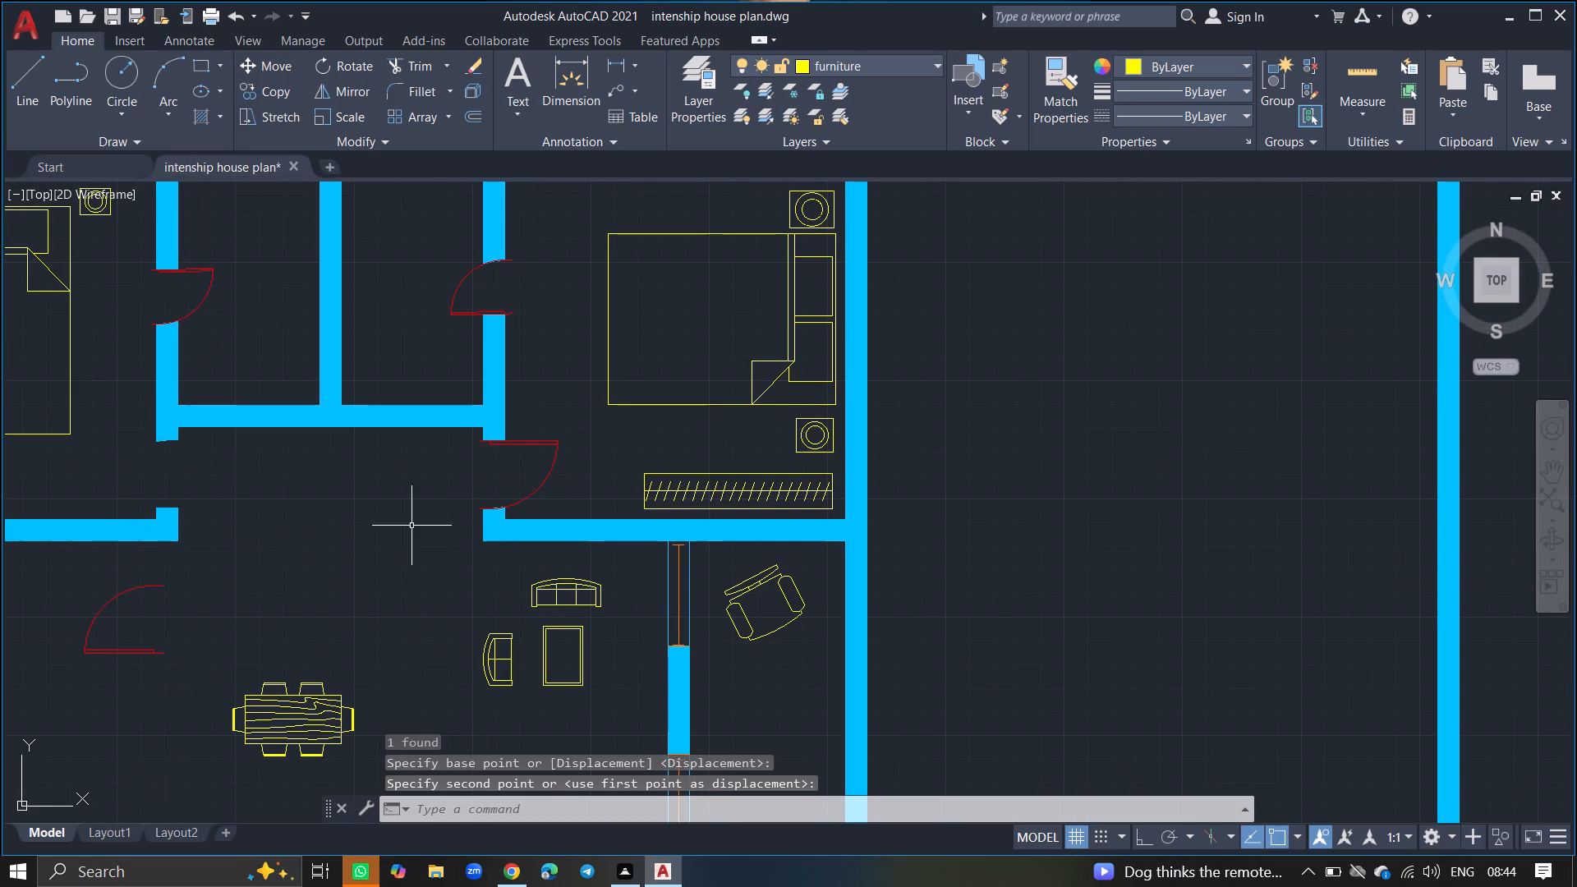
# Move the eastern bedroom's door out of its wall opening into the hall, west of the sofa group.
pyautogui.click(545, 443)
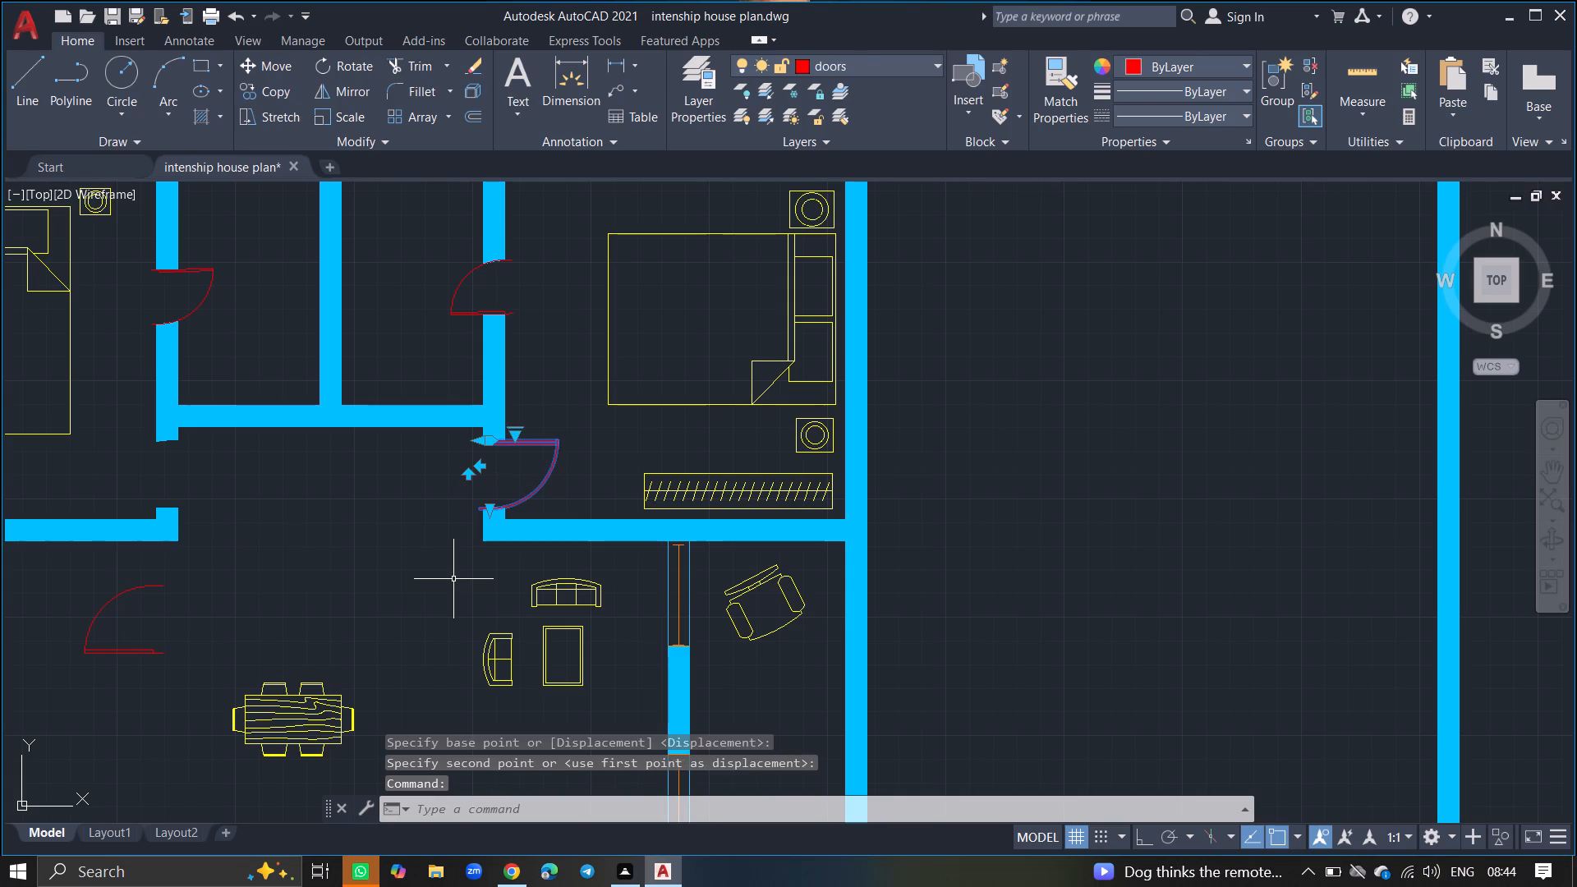
pyautogui.write('MOVE')
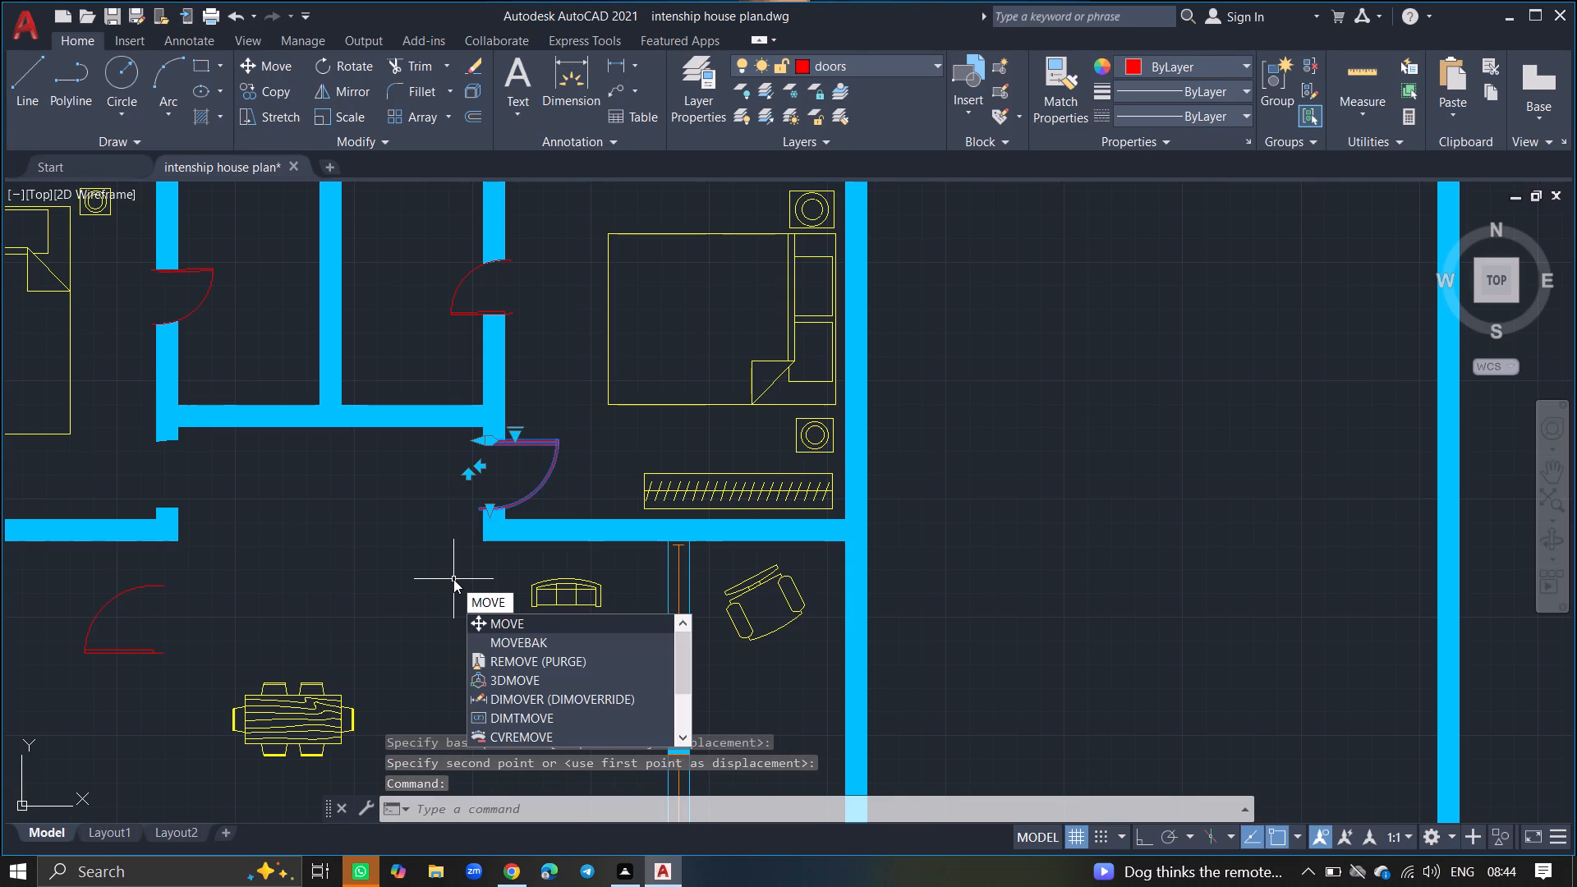
pyautogui.press('Return')
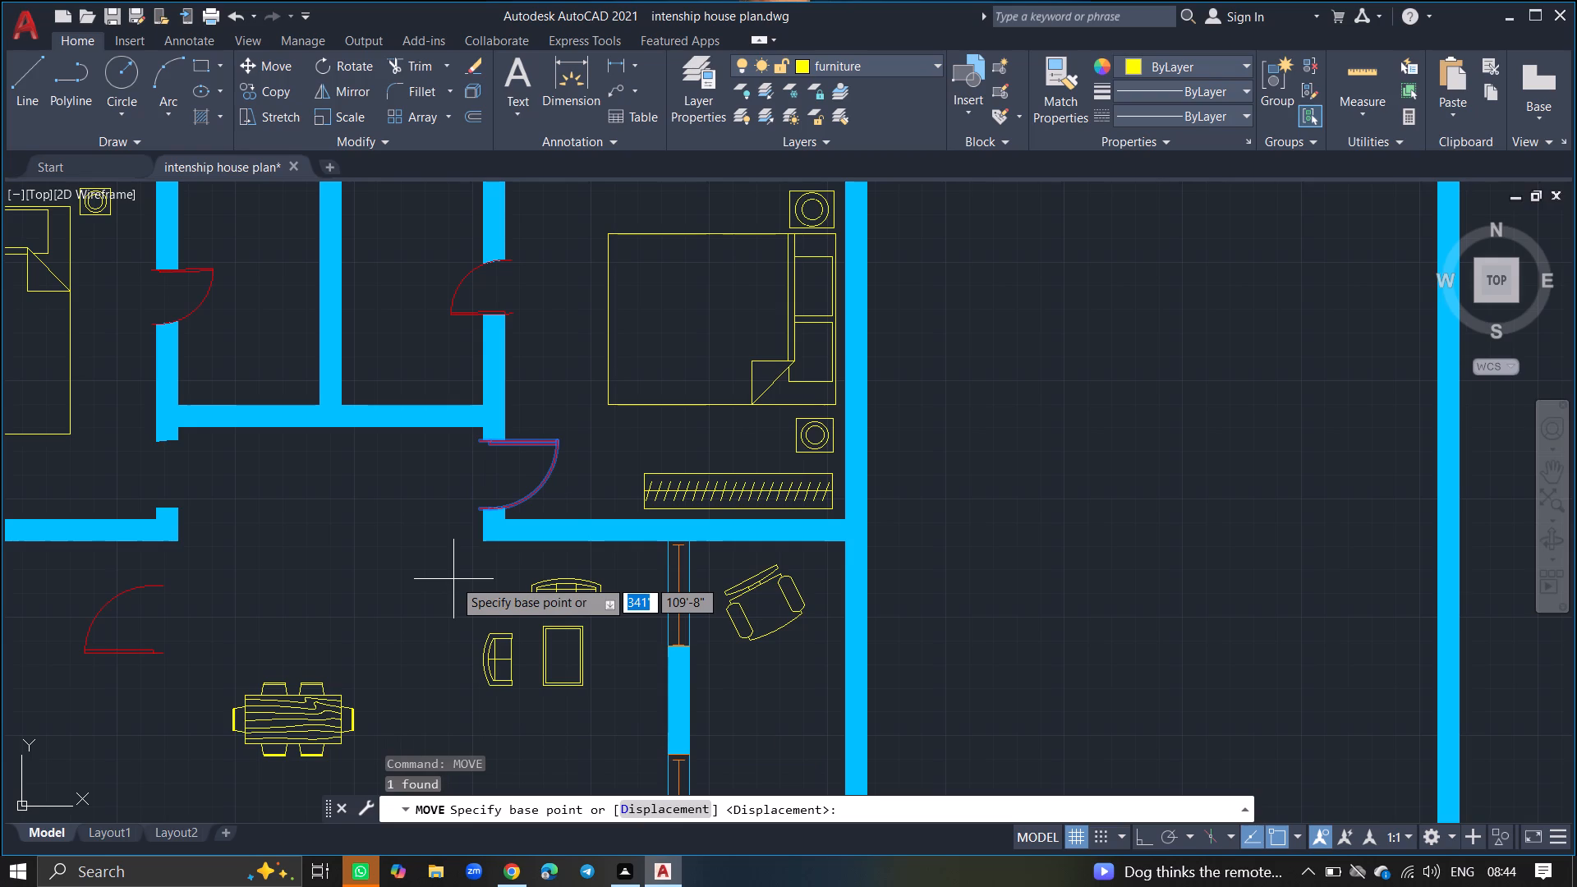
pyautogui.click(553, 458)
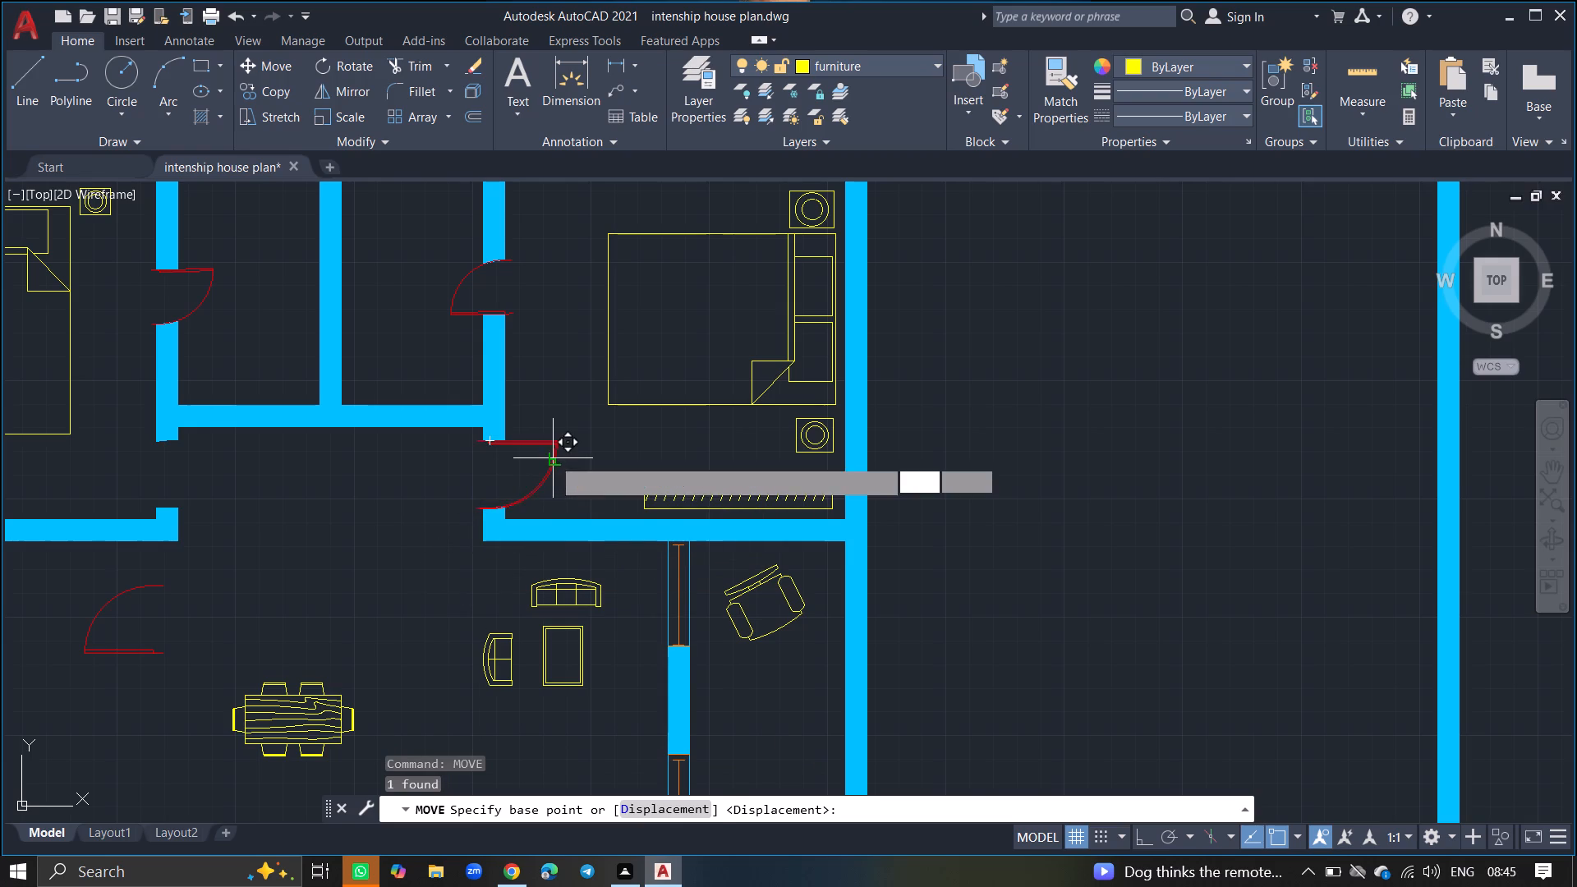
pyautogui.click(440, 592)
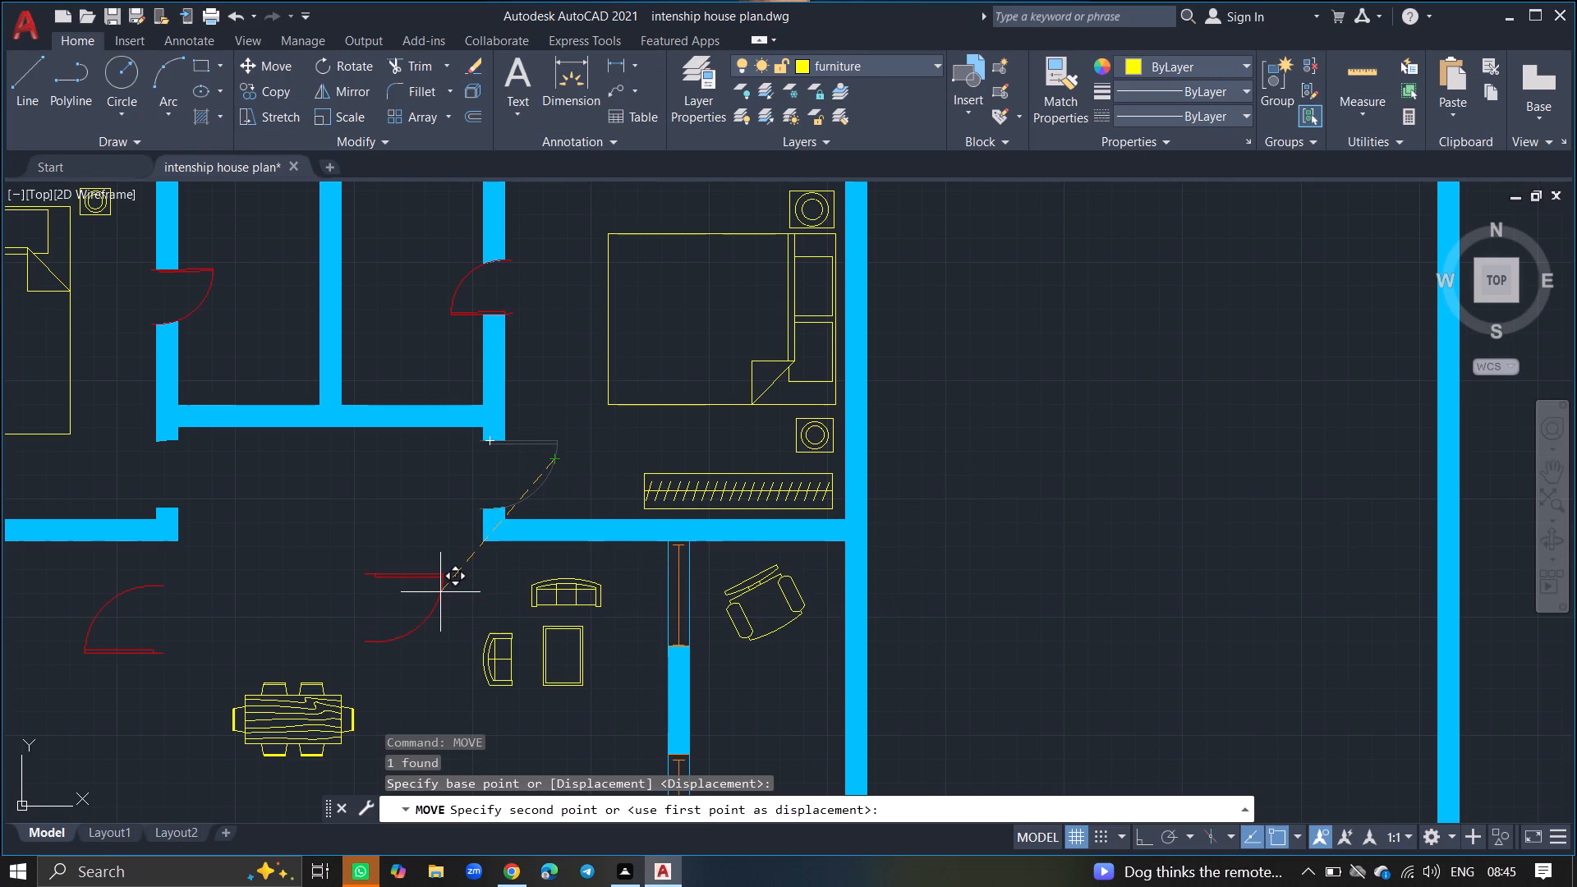
pyautogui.press('e')
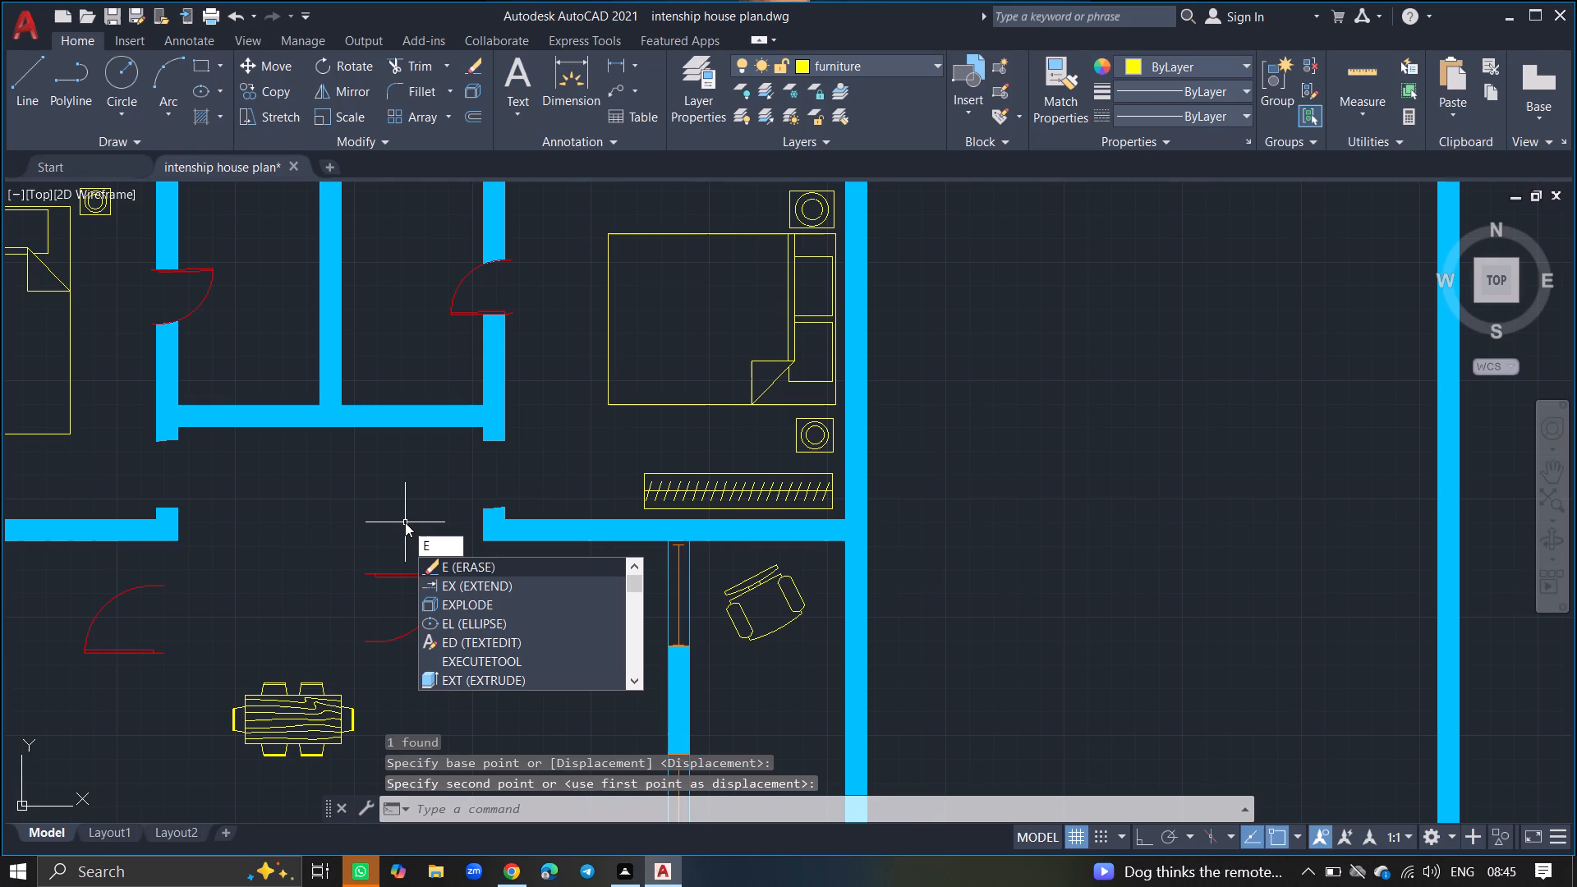
pyautogui.press('Escape')
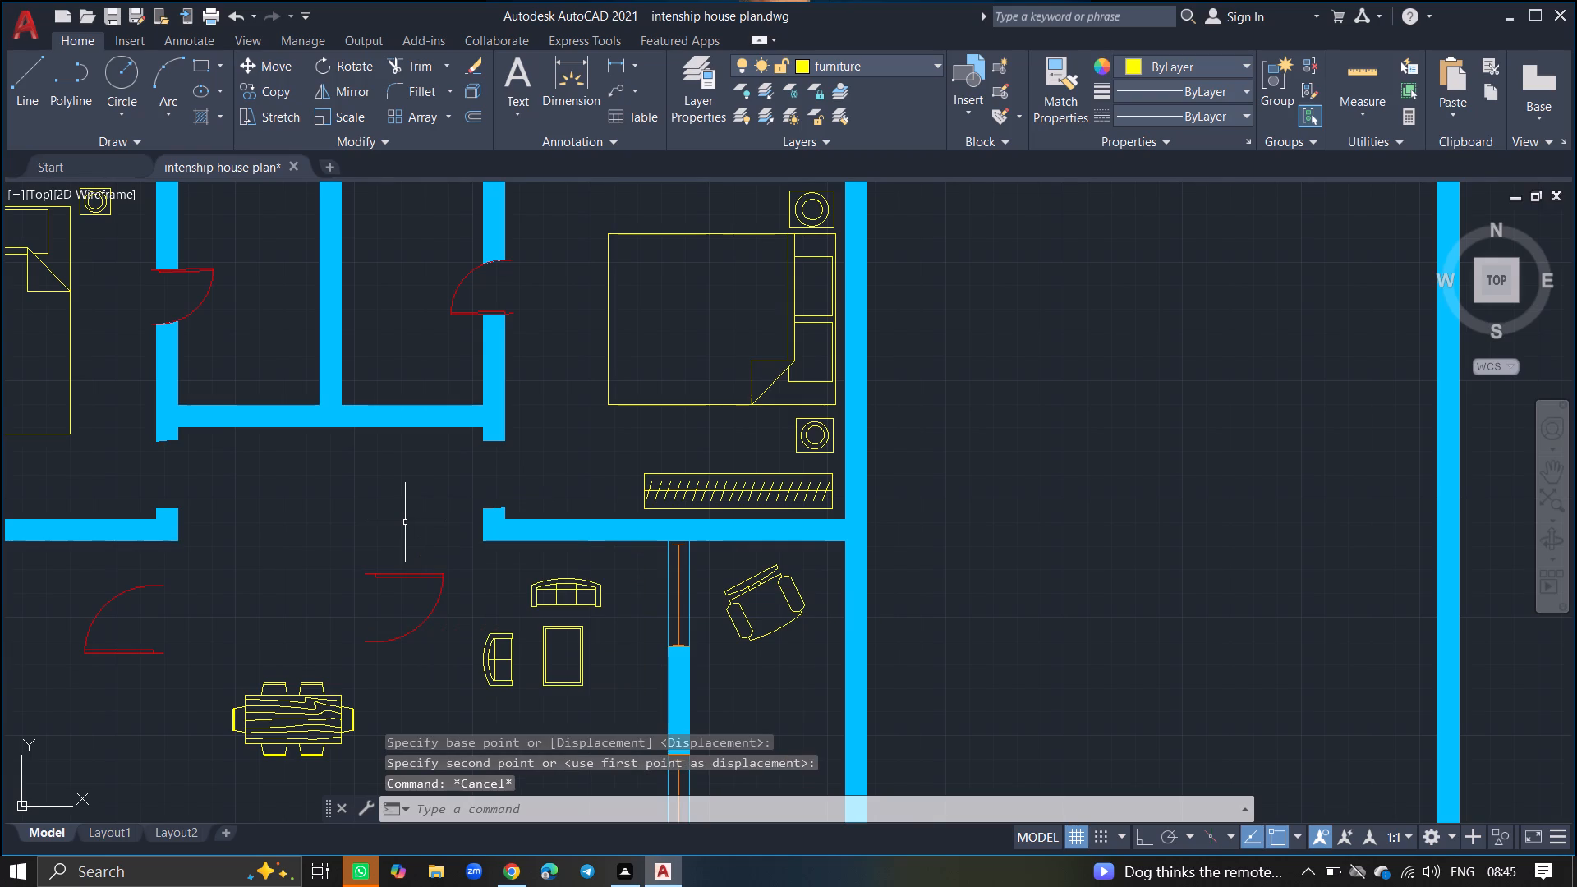
# Save the drawing.
pyautogui.hotkey('ctrl', 's')
pyautogui.hotkey('ctrl', 's')
# Extend both wall face lines across the two vacated door openings on the hall's east and west sides.
pyautogui.write('EX')
pyautogui.press('Return')
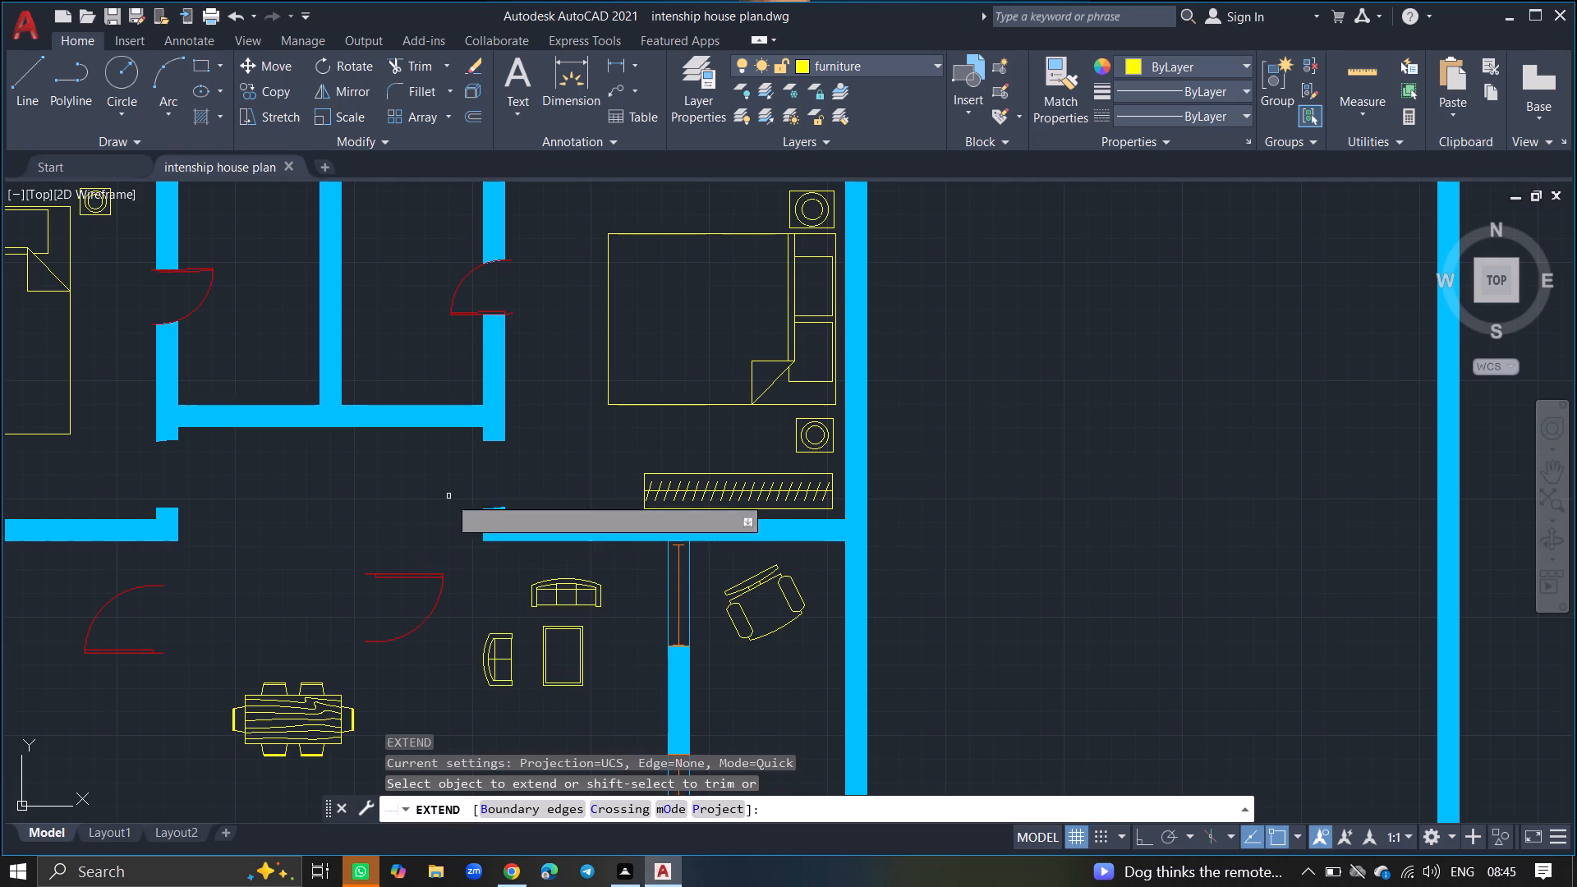
pyautogui.click(504, 438)
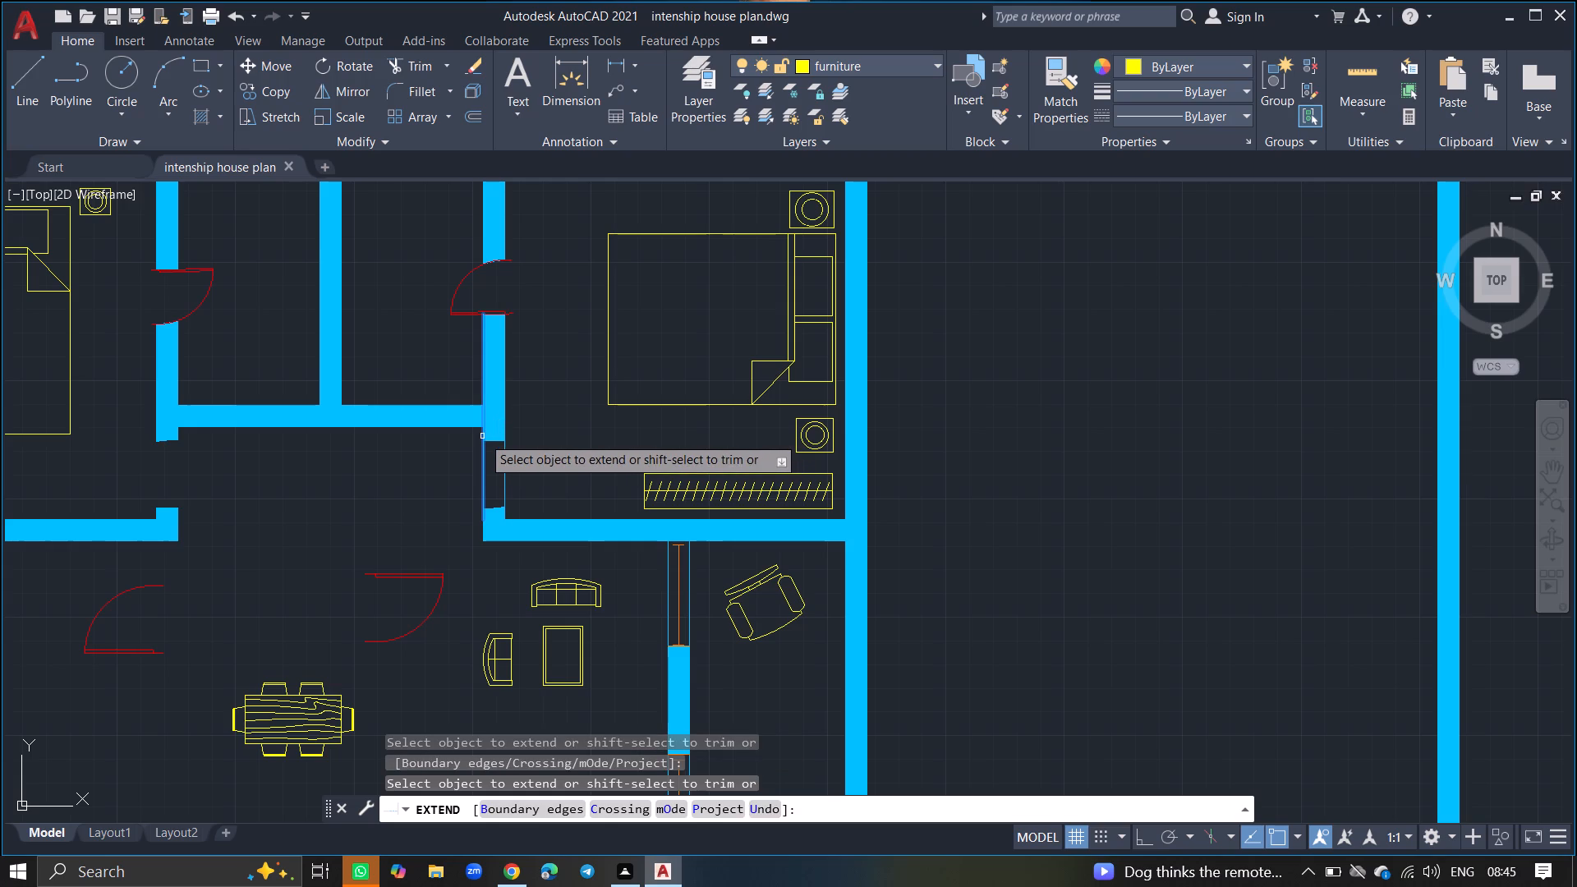
pyautogui.click(482, 436)
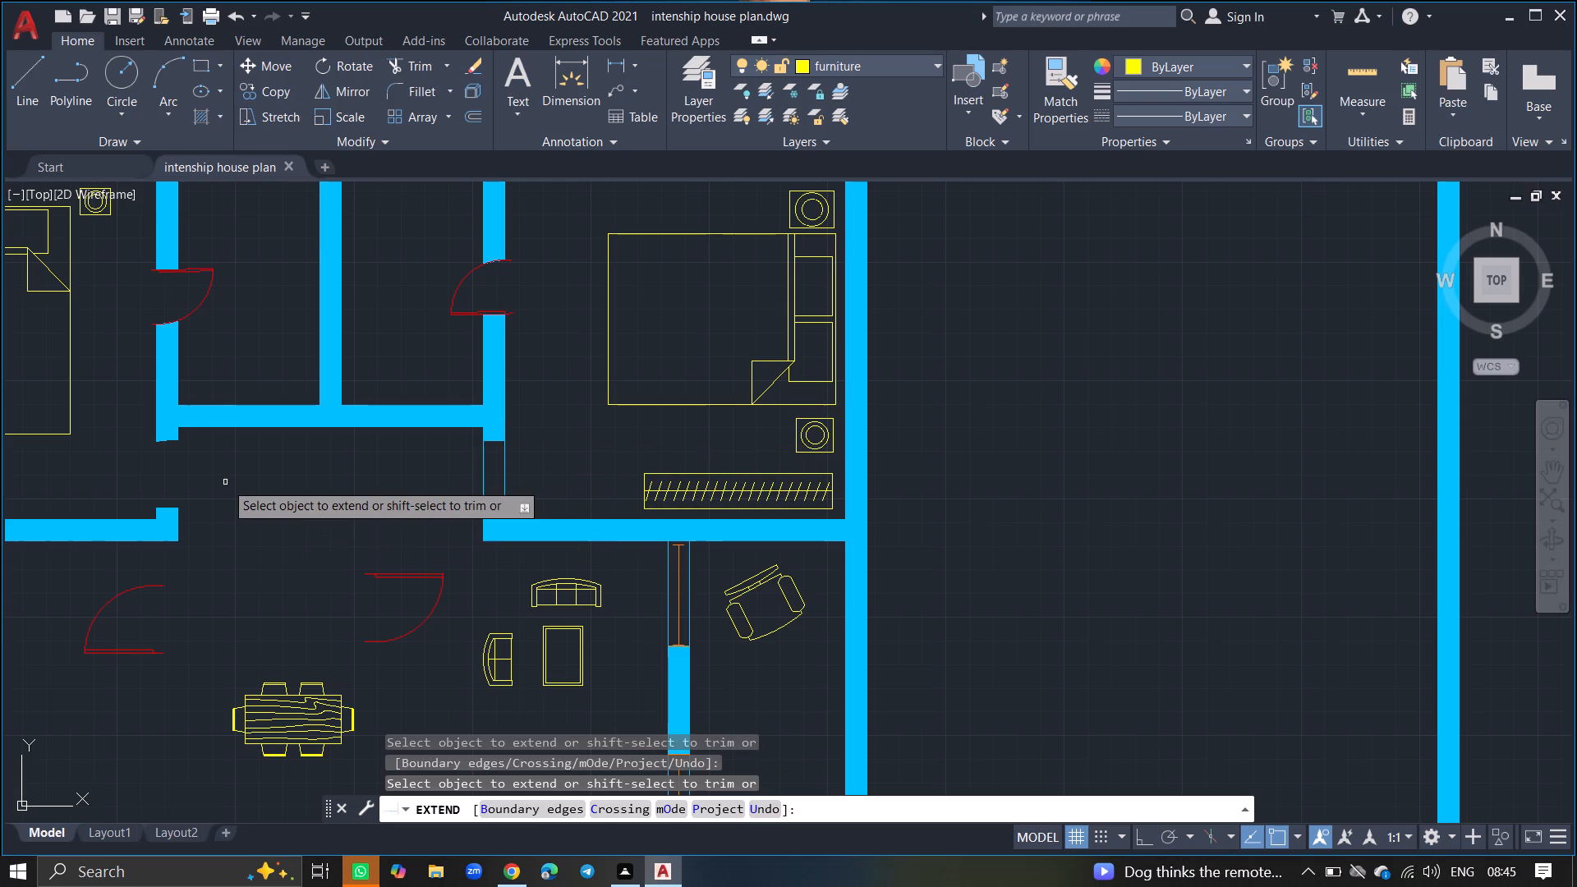
pyautogui.click(178, 436)
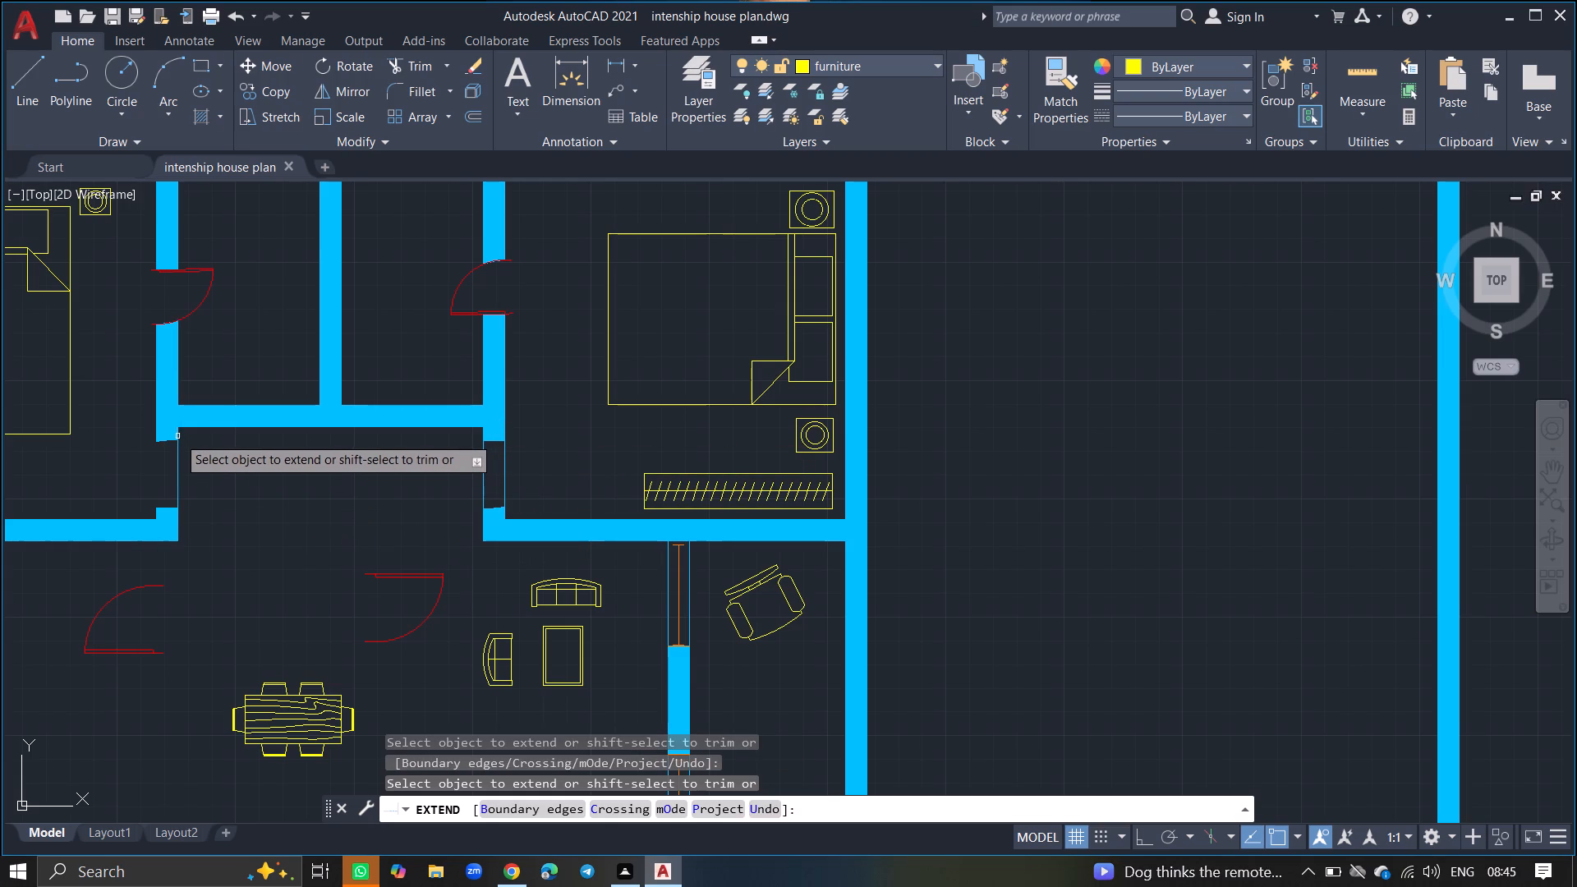
pyautogui.click(155, 433)
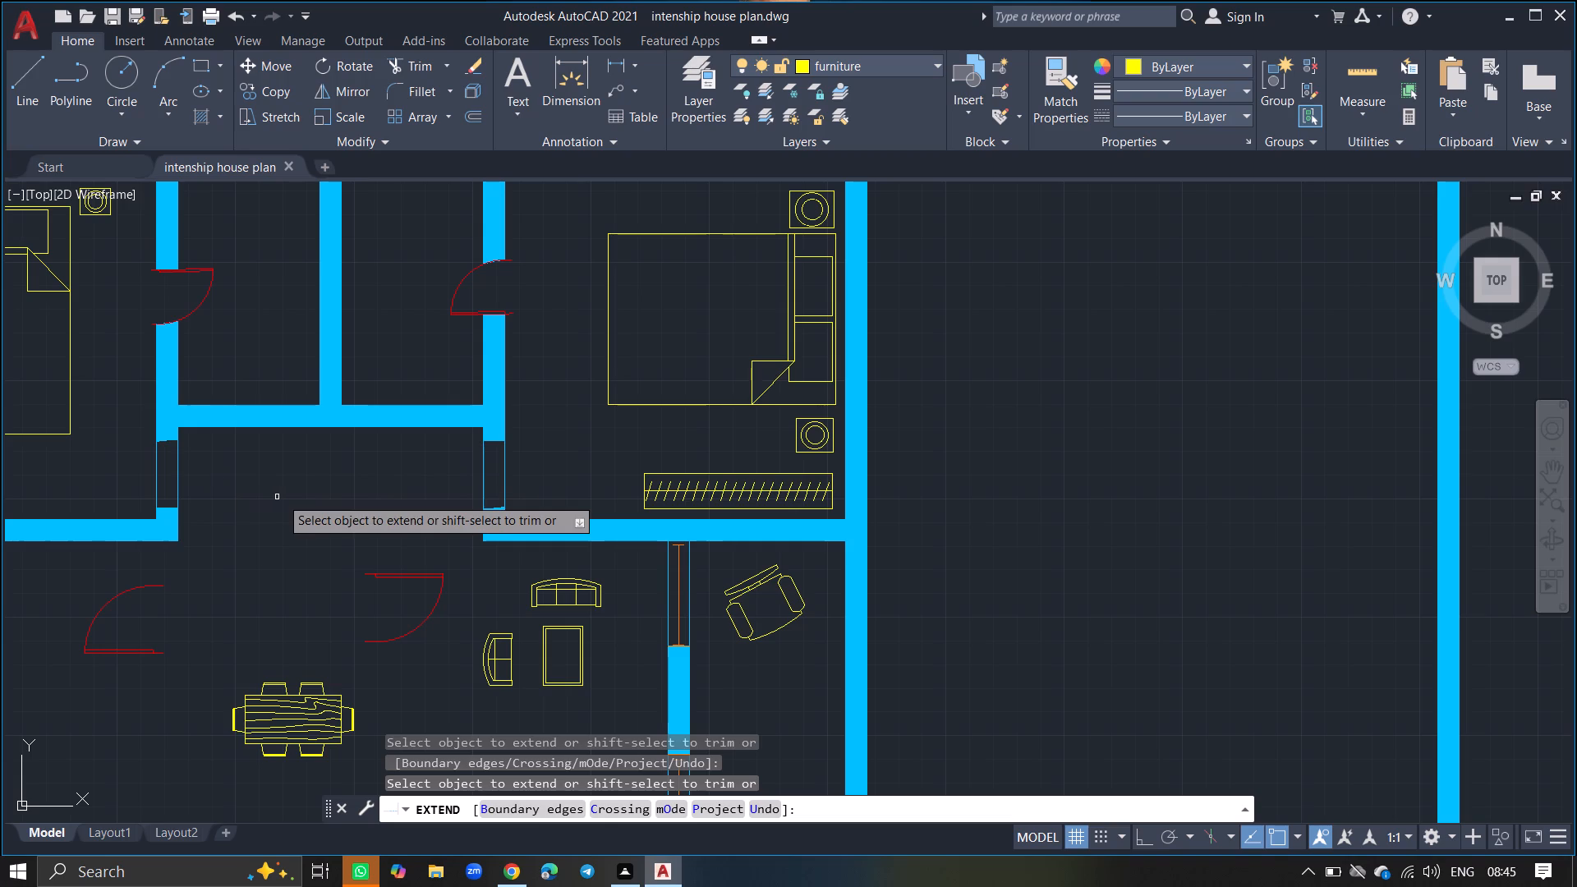
pyautogui.press('Return')
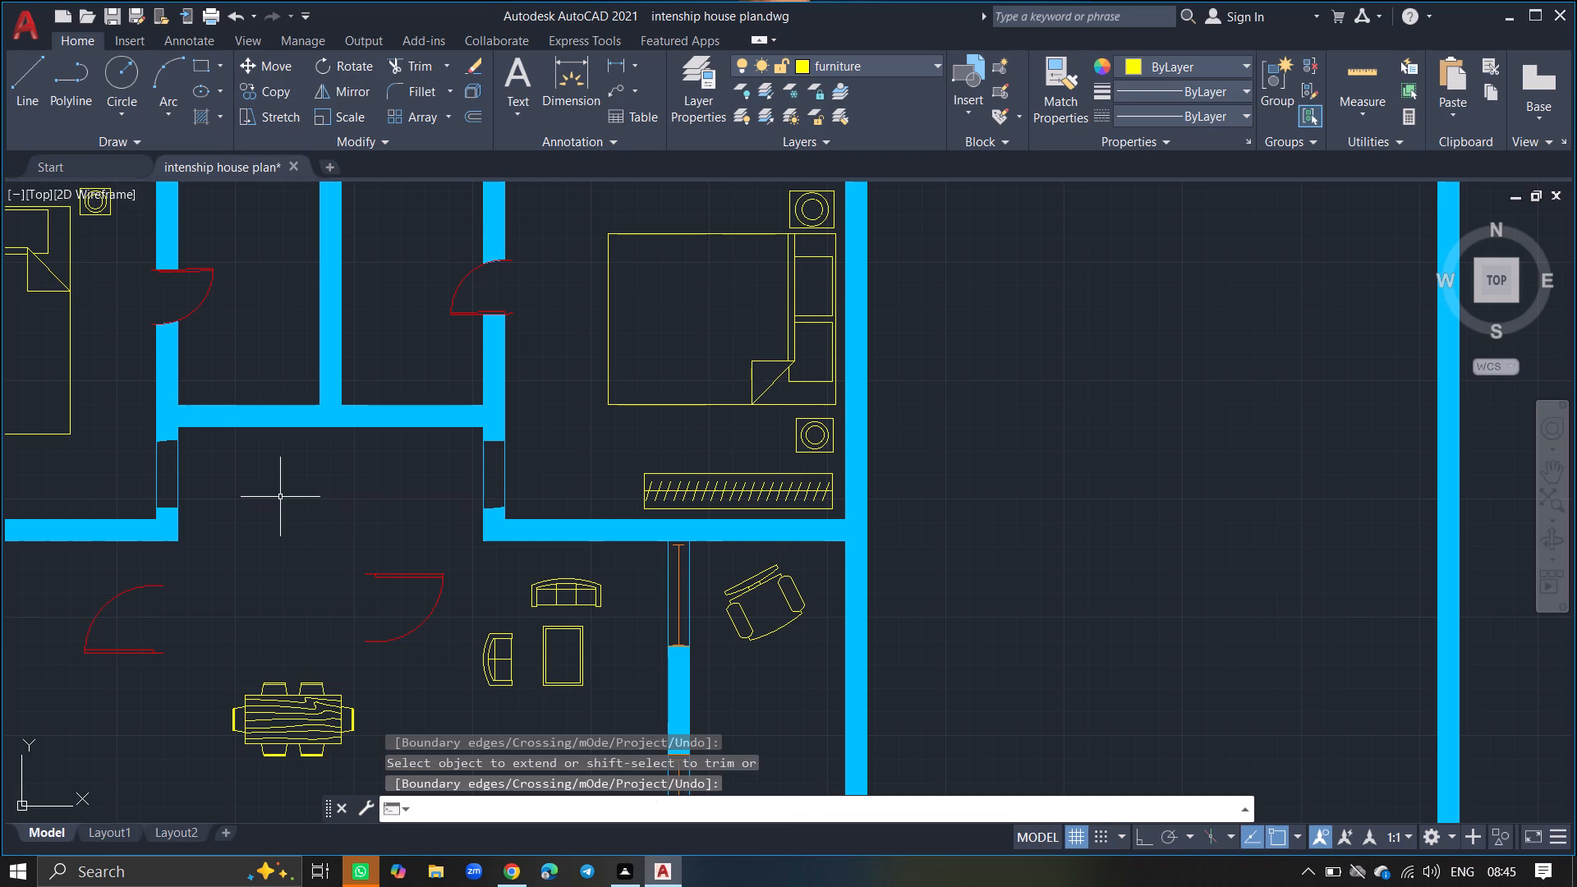
# Hatch the two closed-off door openings with the Solid pattern in colour 140 to match the walls.
pyautogui.press('h')
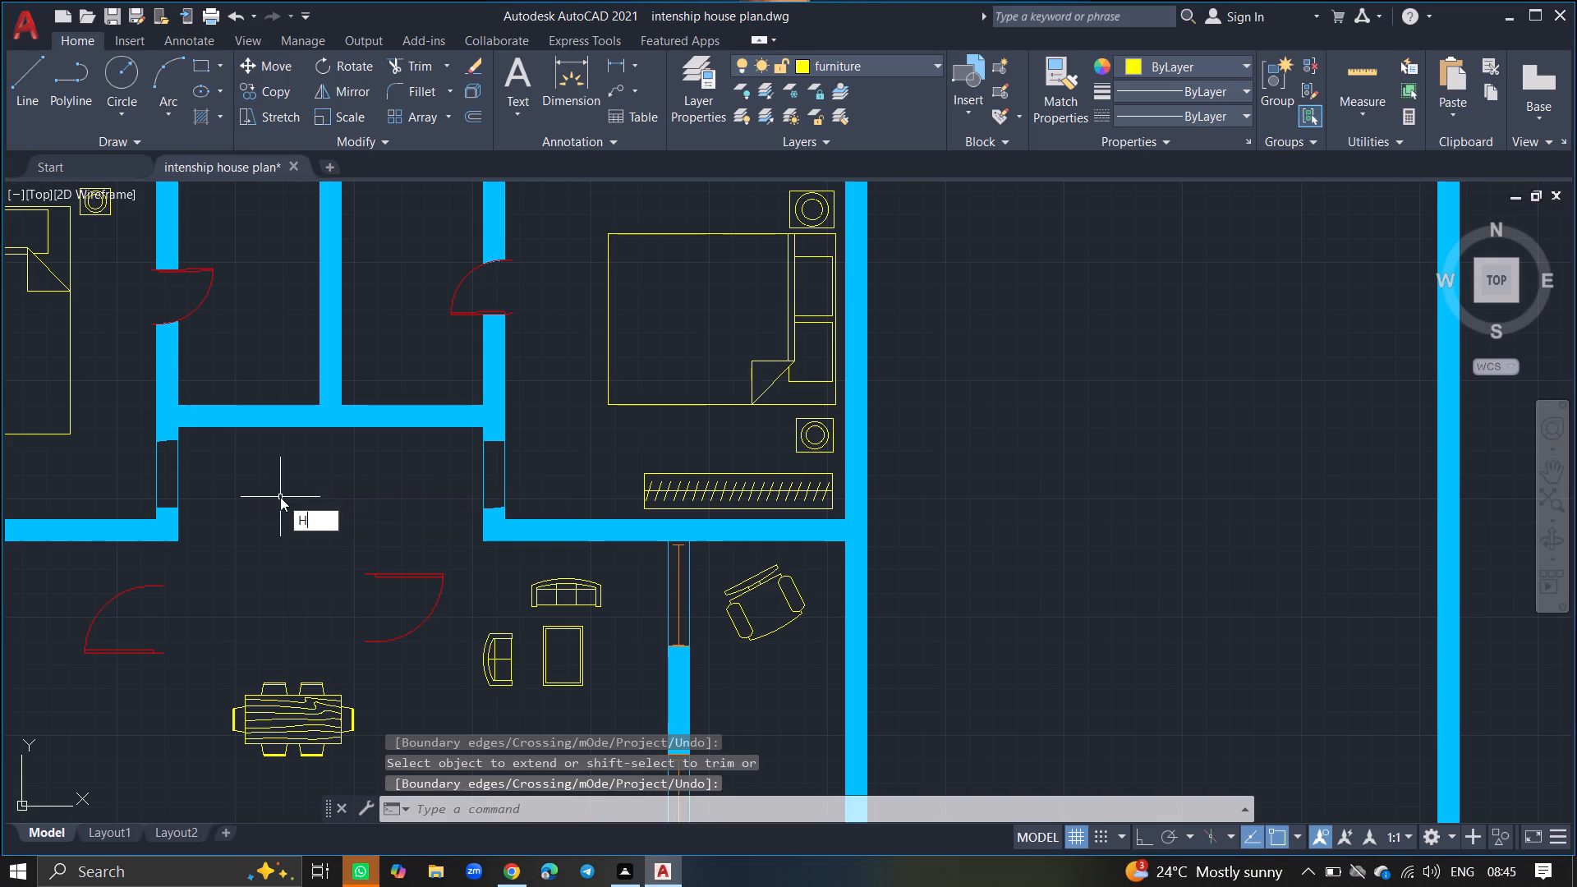
pyautogui.write('AT')
pyautogui.write('CH')
pyautogui.press('Return')
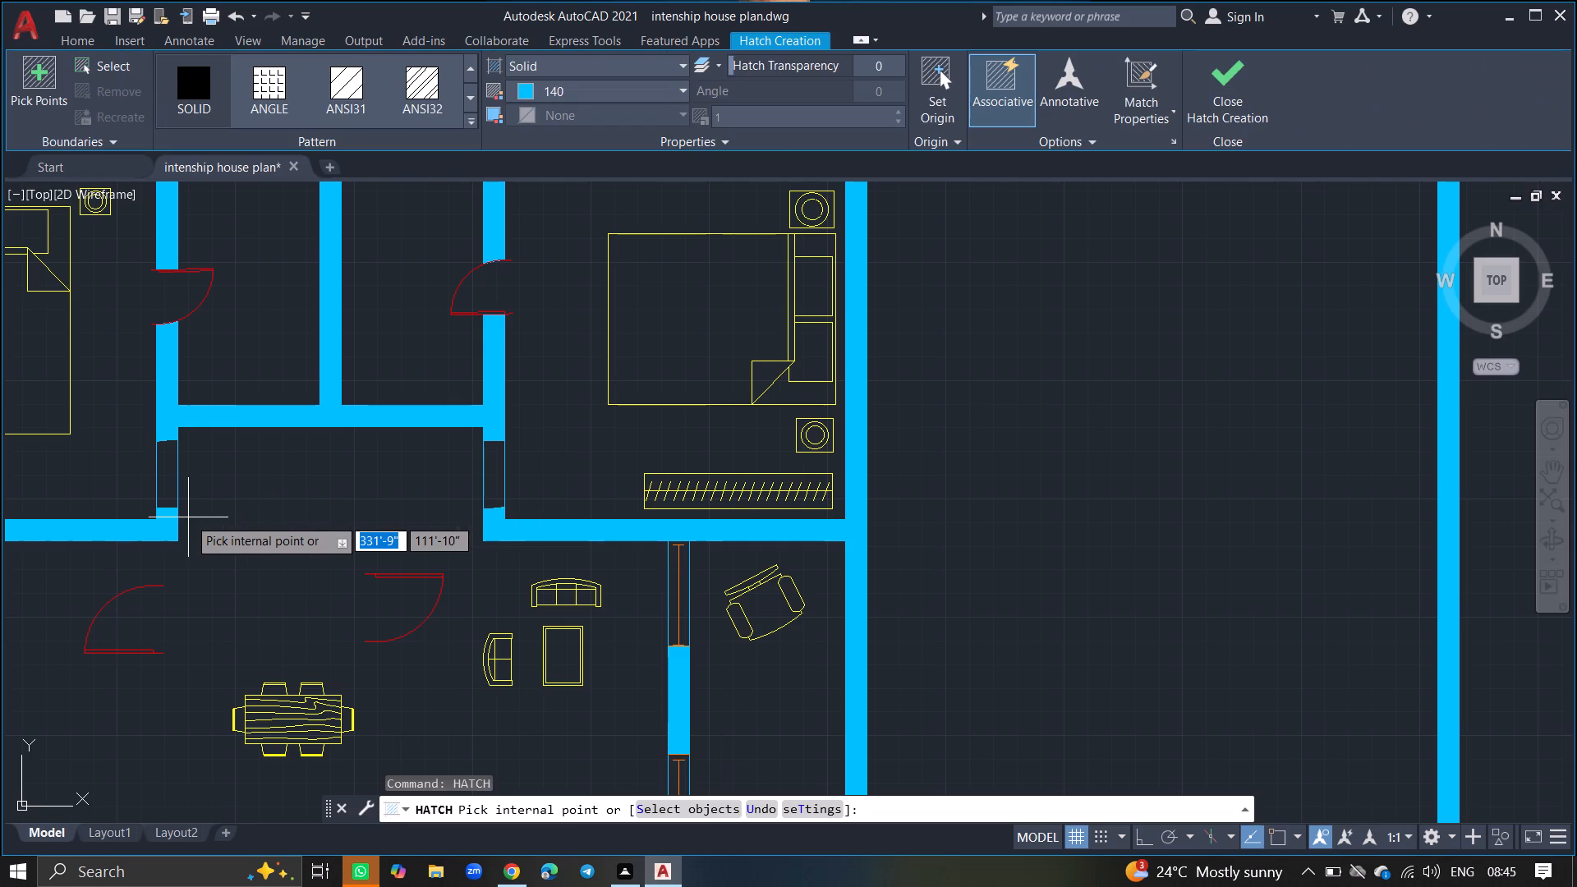
pyautogui.click(165, 466)
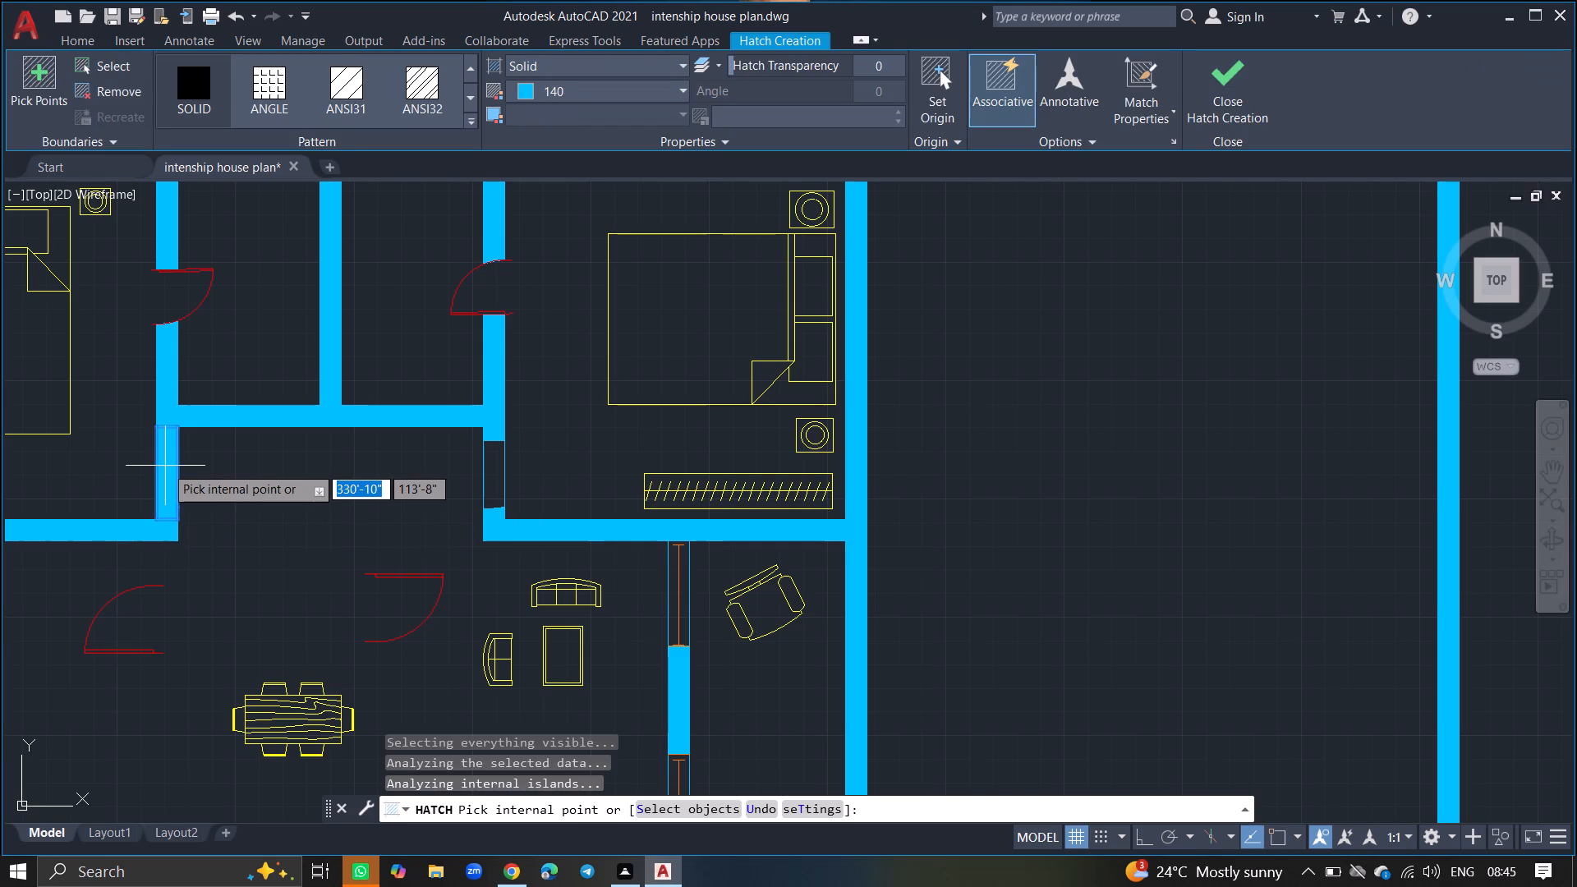
pyautogui.click(168, 427)
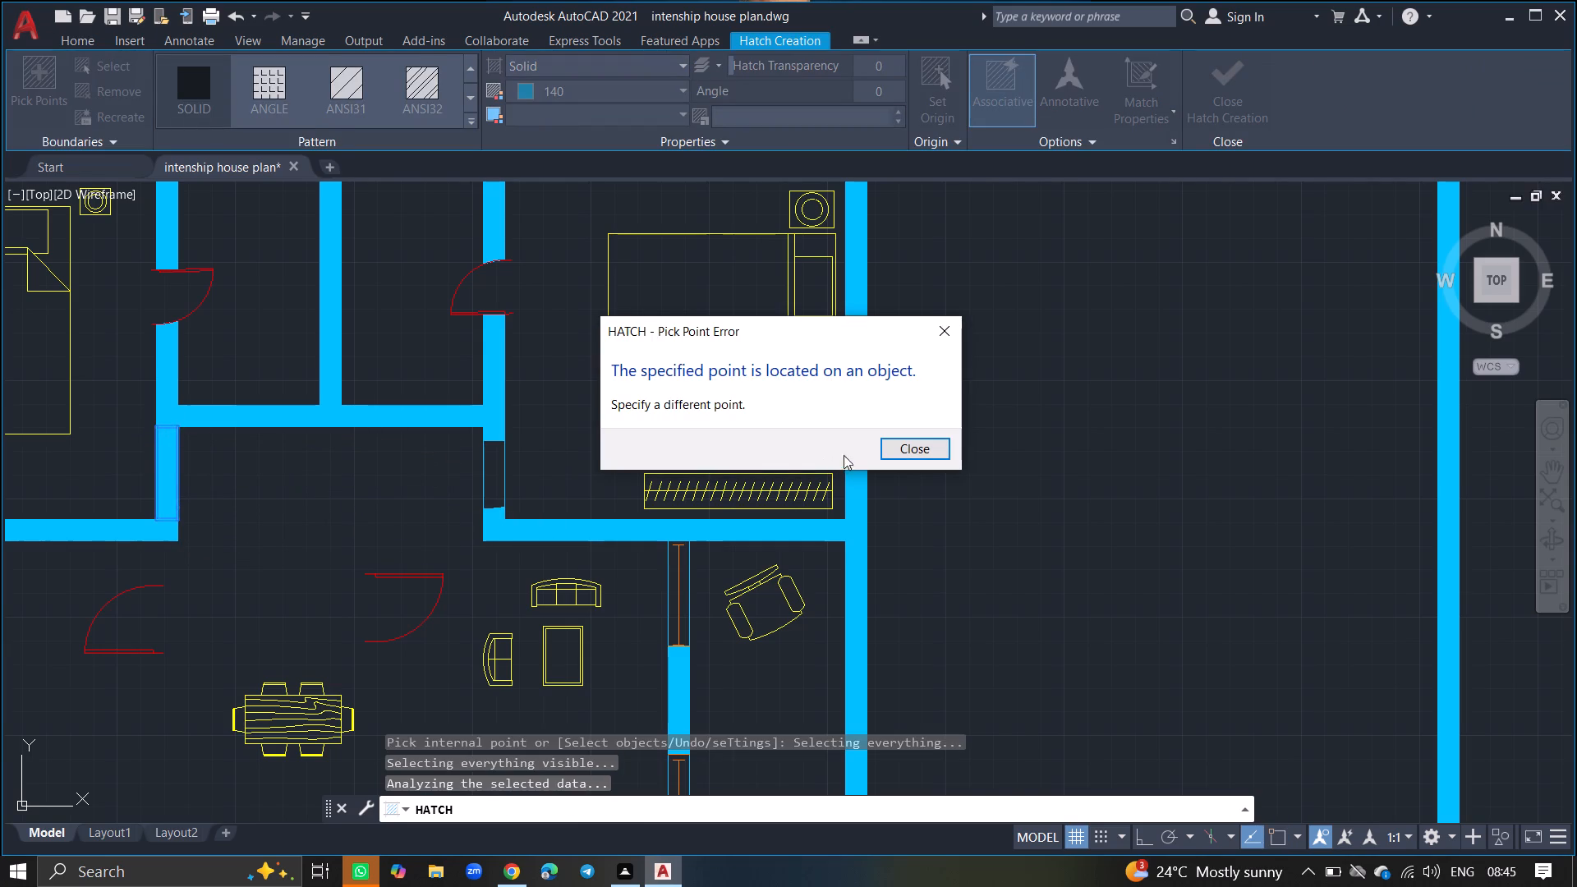
pyautogui.click(895, 448)
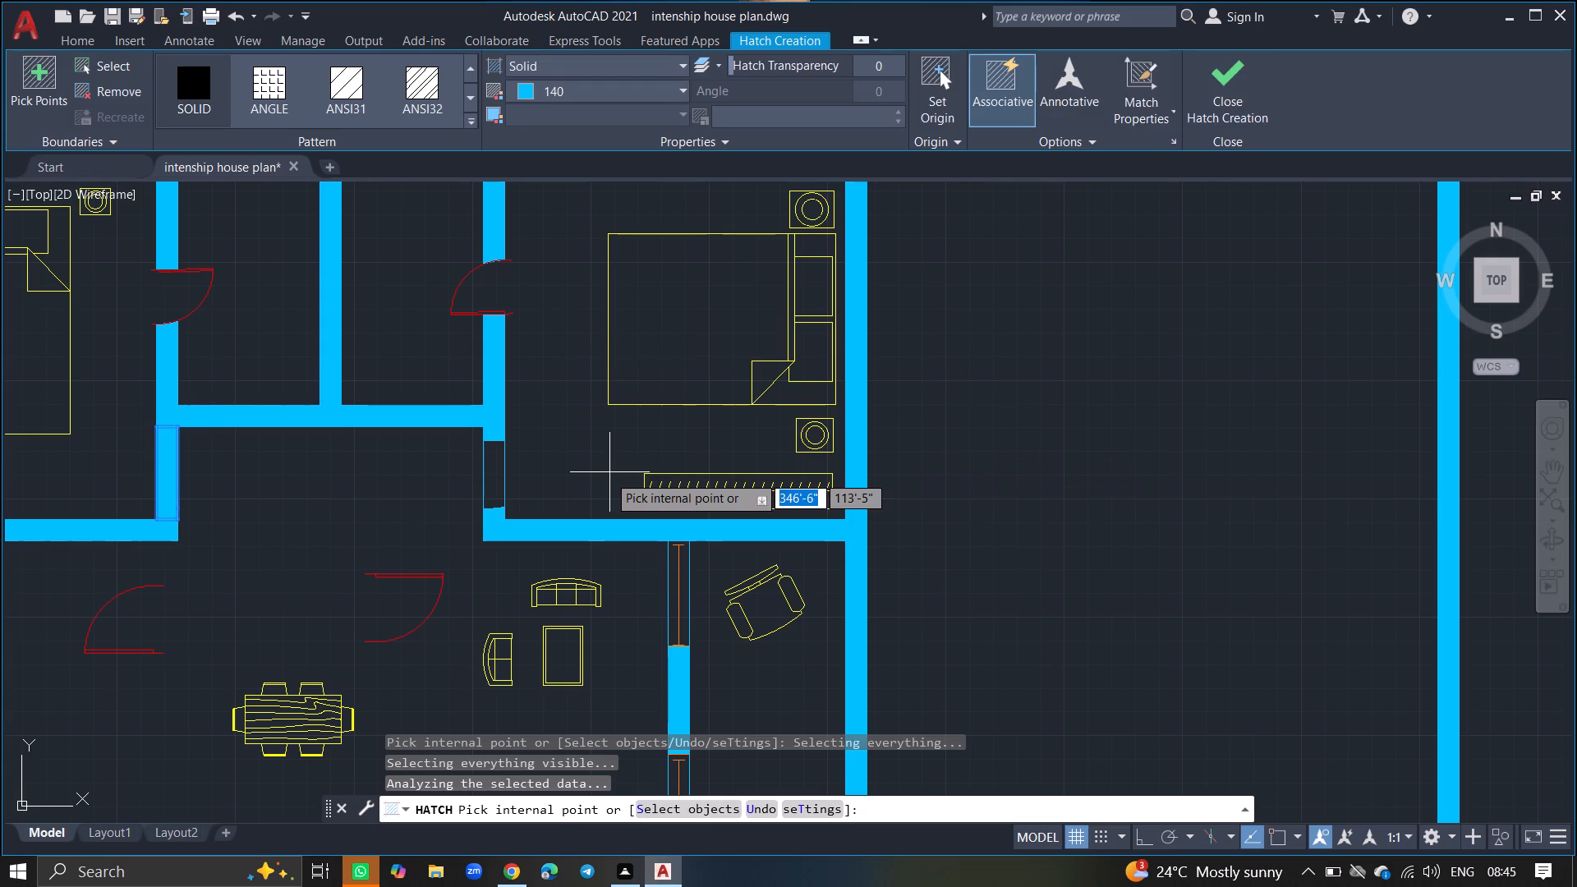
pyautogui.click(490, 474)
pyautogui.press('Return')
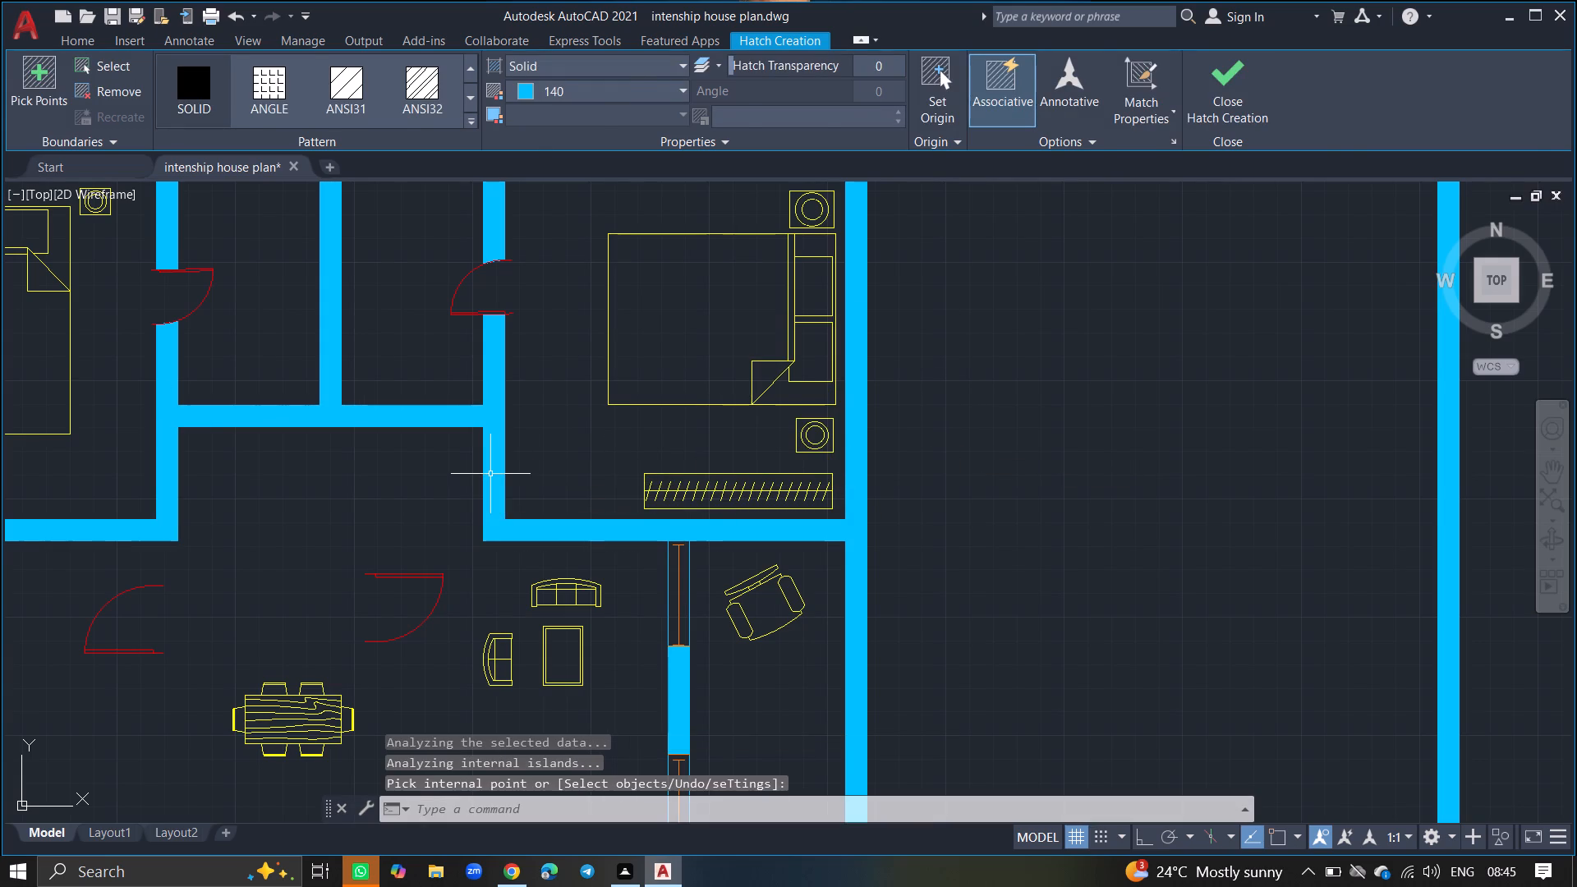
# Rotate the western door 270° about its lower-left corner so its leaf stands vertical.
pyautogui.click(140, 586)
pyautogui.write('RO')
pyautogui.press('Return')
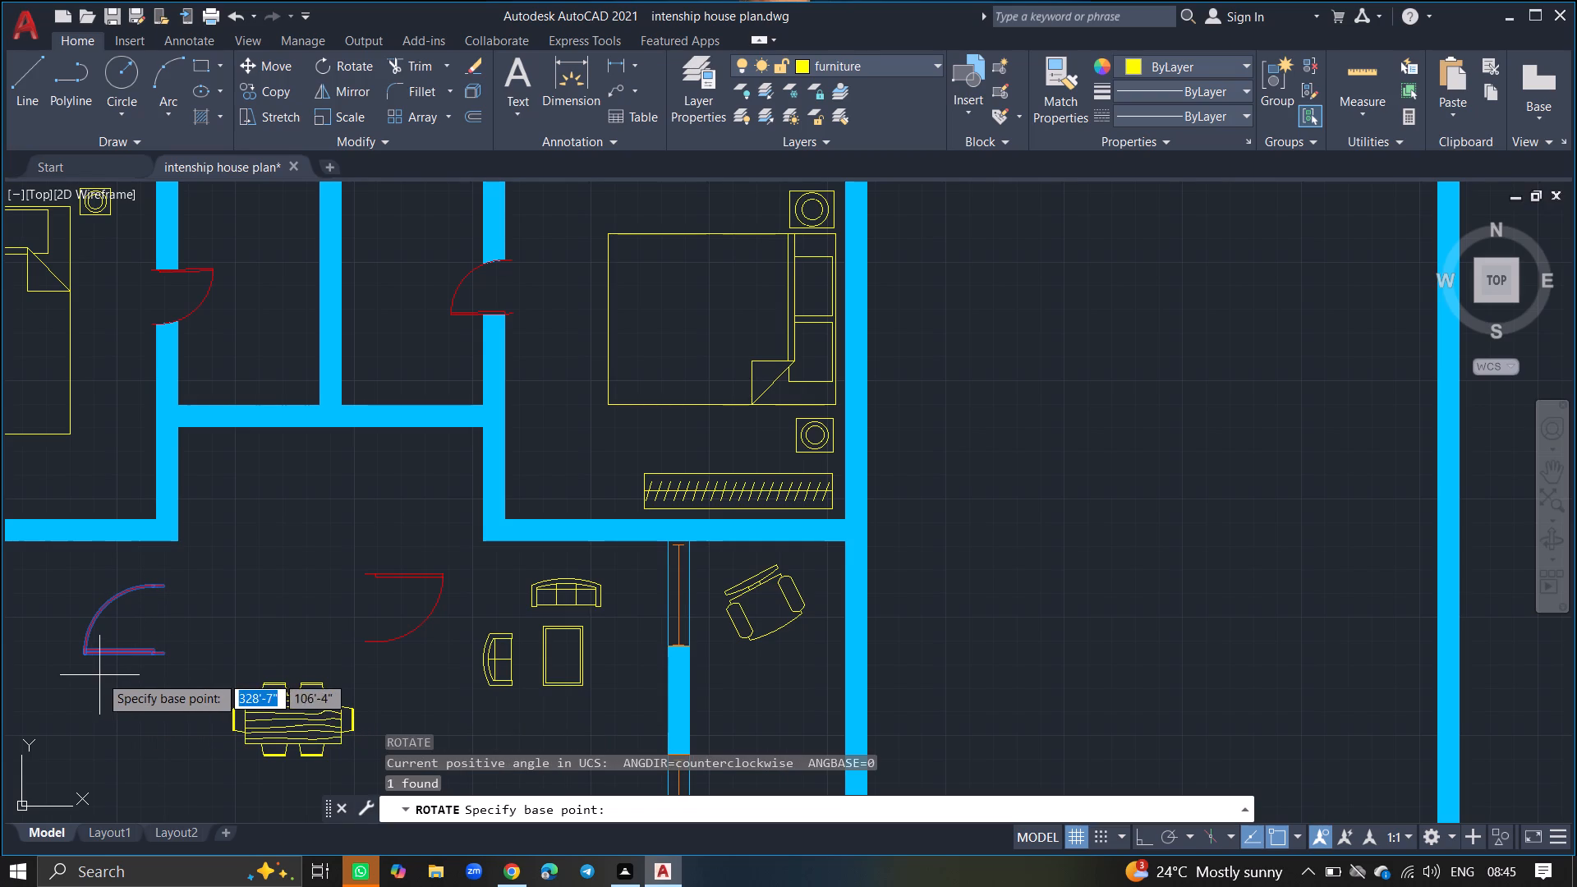
pyautogui.click(88, 657)
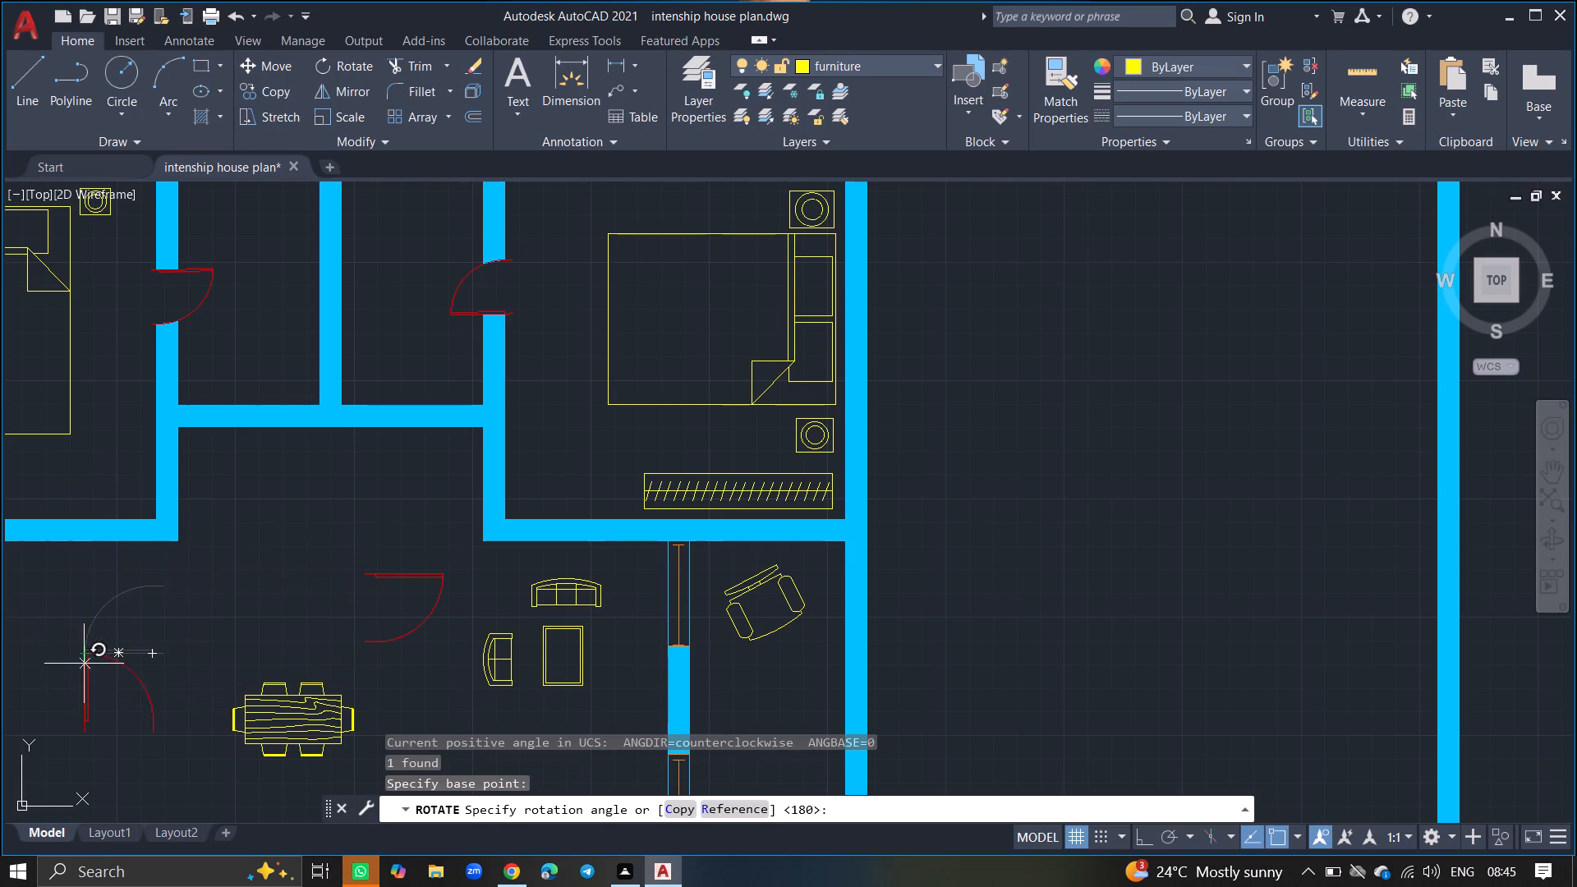
pyautogui.click(88, 708)
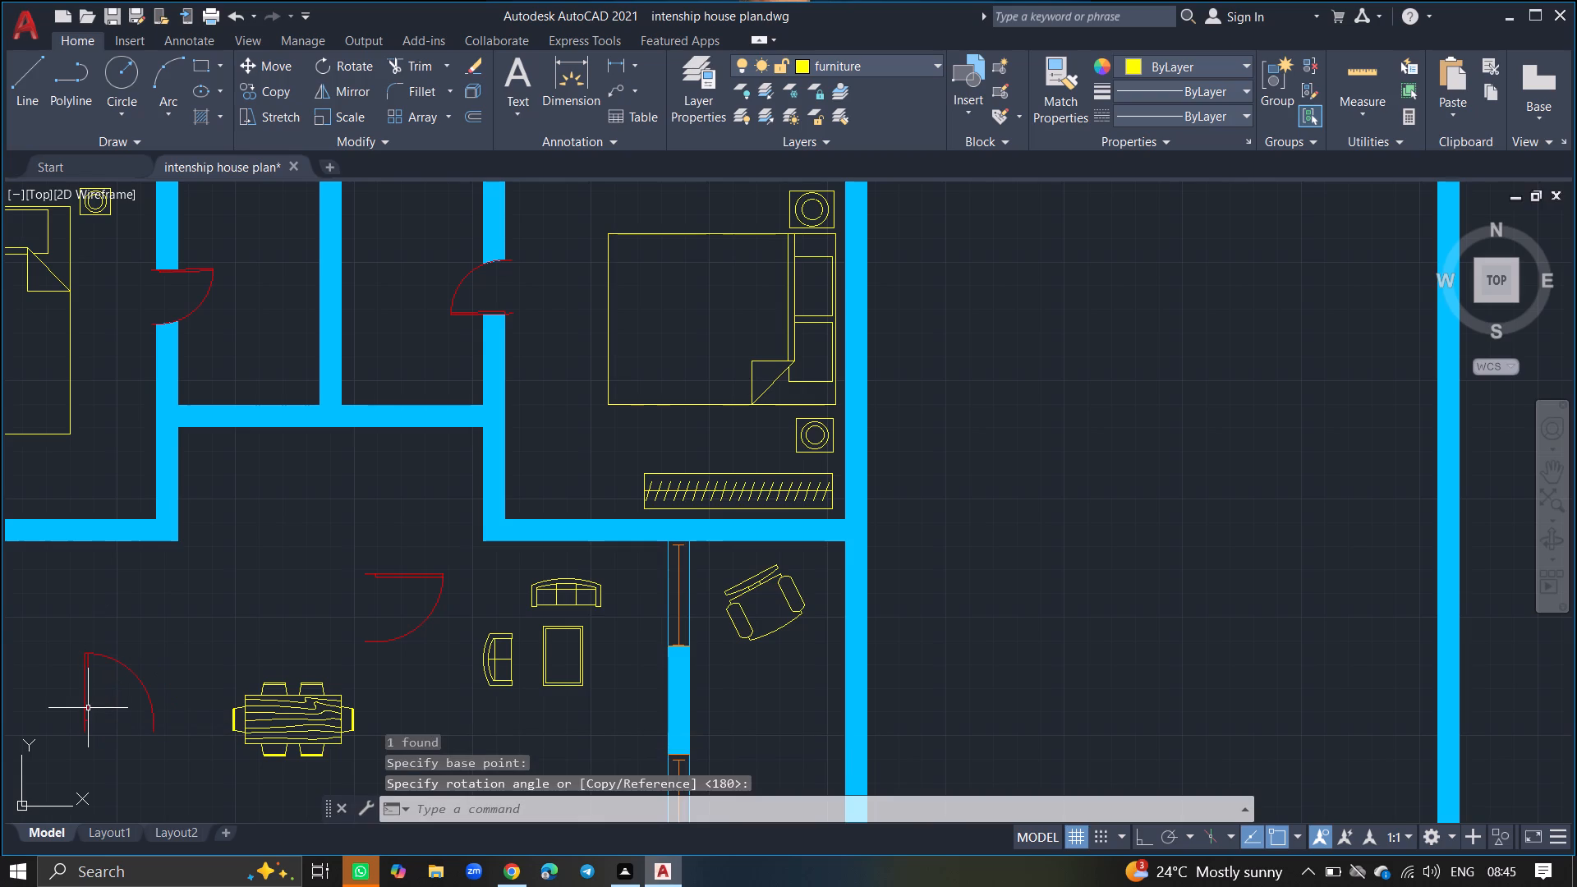
# Move the rotated western door north into the western bedroom's south wall, near the hall corner.
pyautogui.click(85, 705)
pyautogui.write('MOVE')
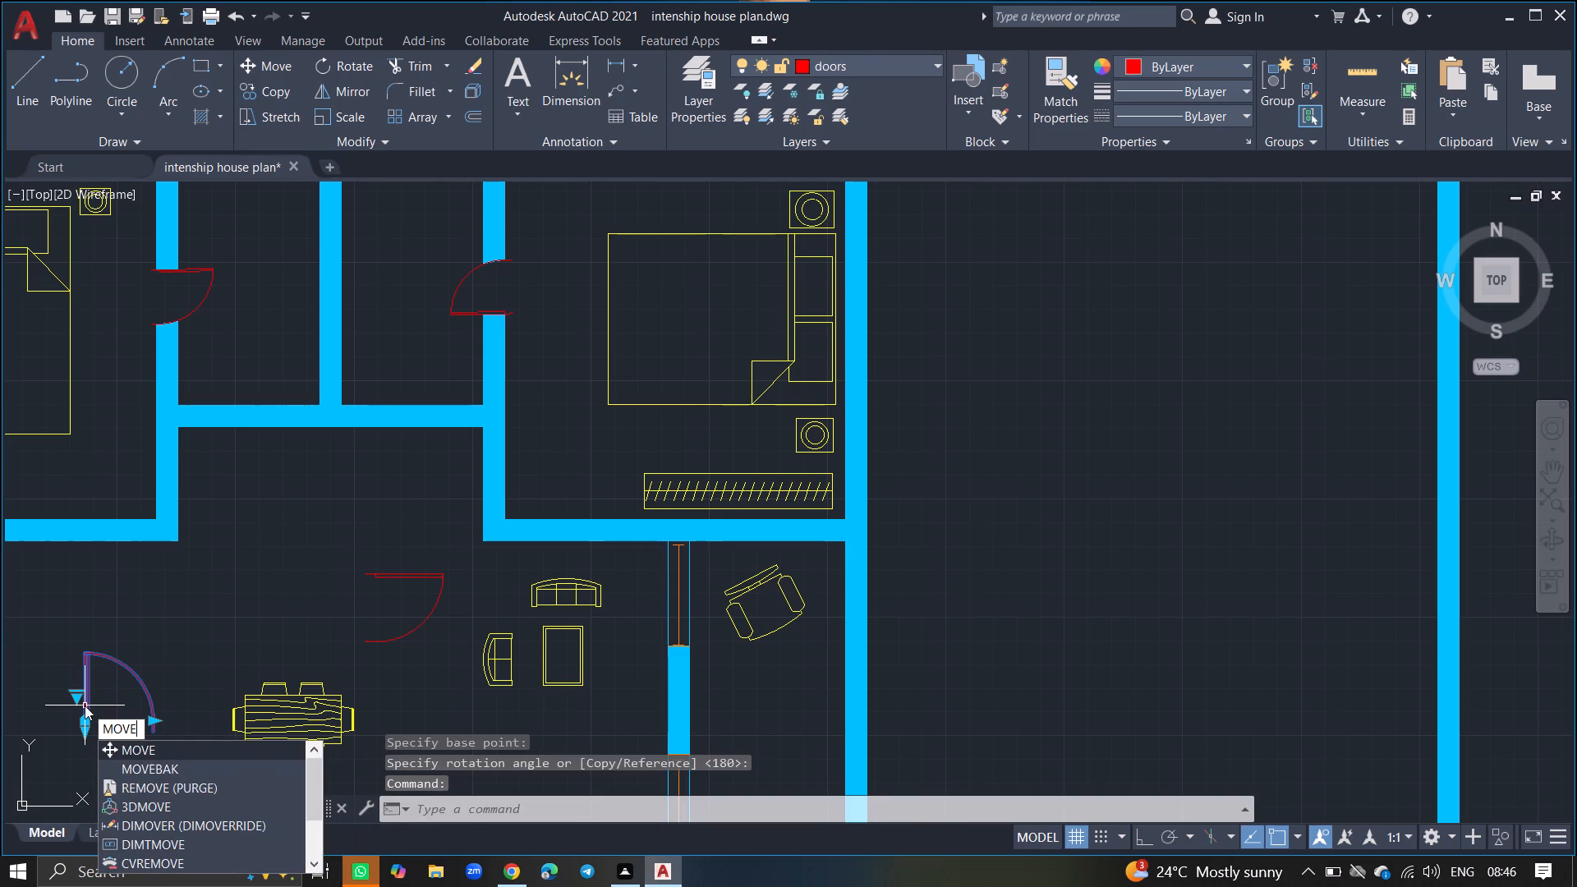
pyautogui.press('Return')
pyautogui.click(85, 705)
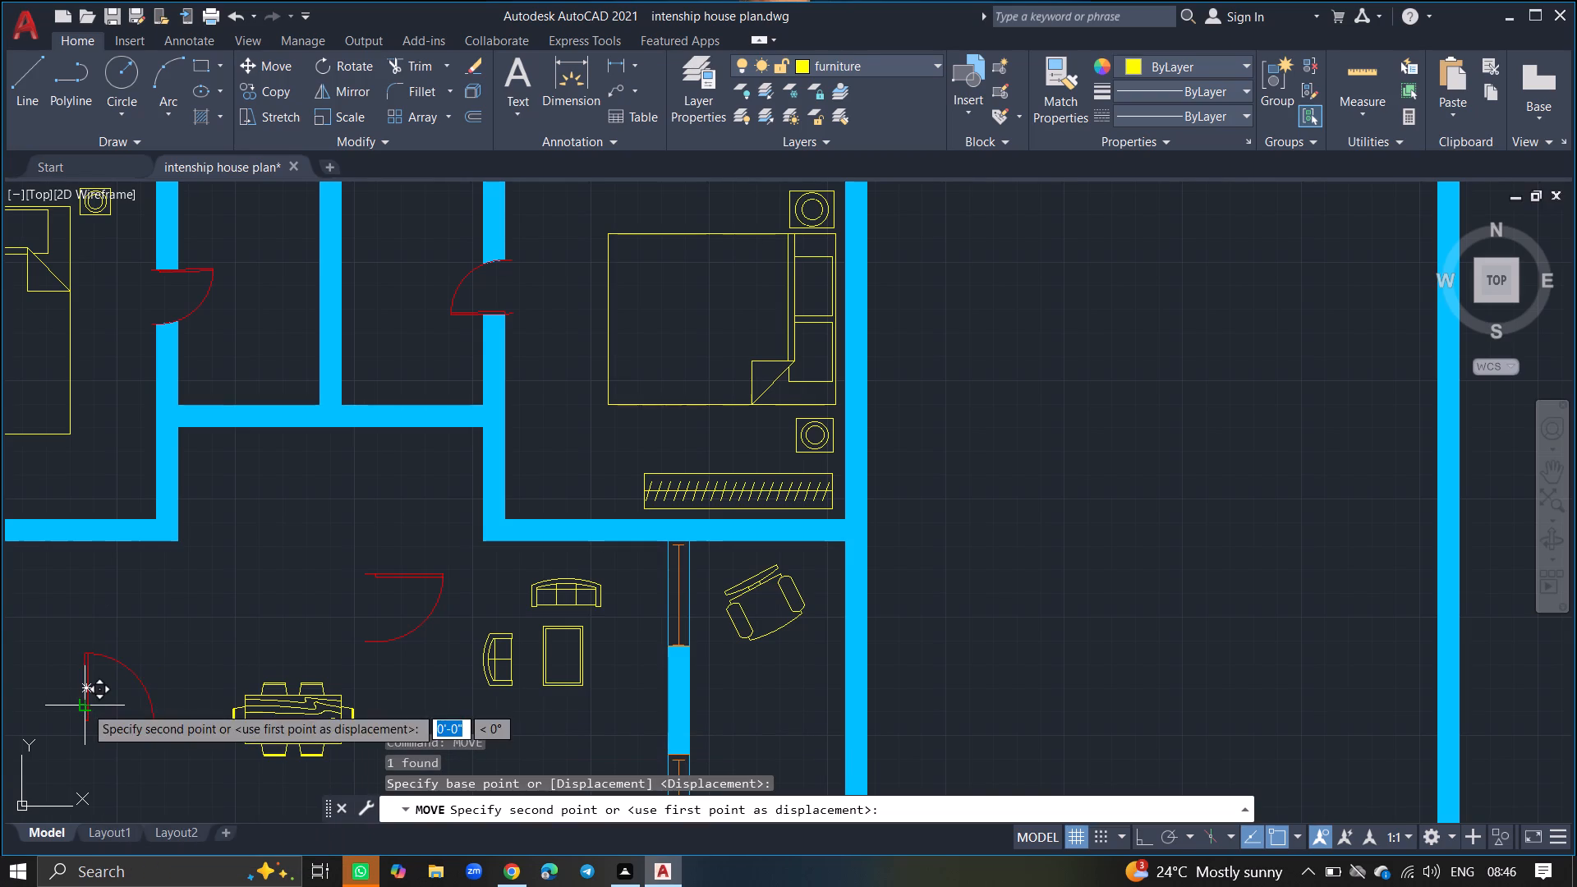
pyautogui.keyDown('ctrl'); pyautogui.scroll(3, 80, 531); pyautogui.keyUp('ctrl')
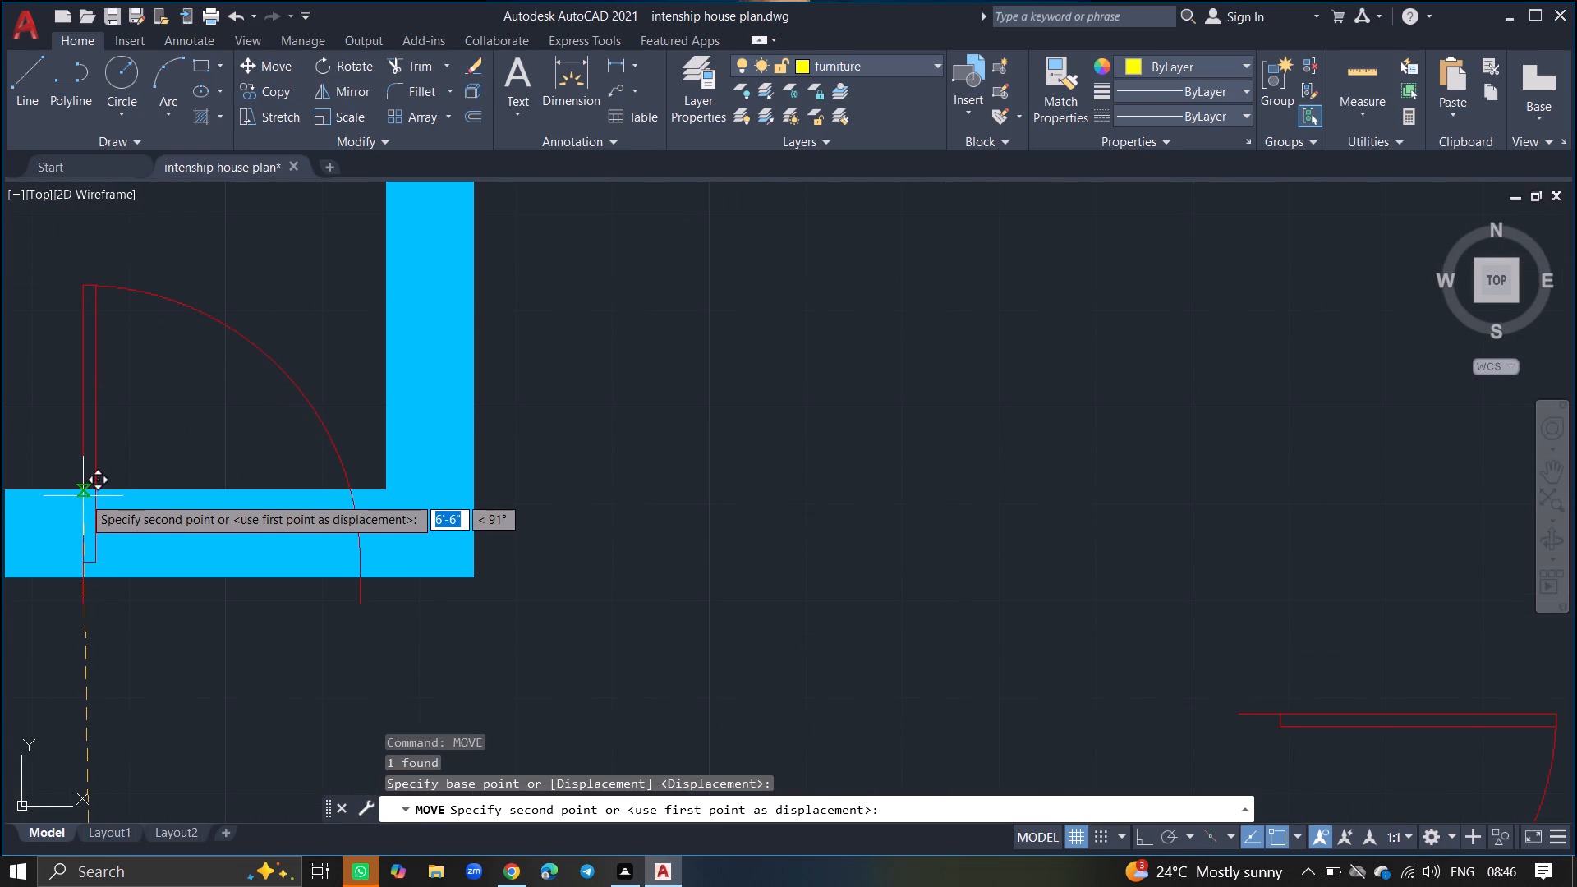
pyautogui.click(83, 495)
# Rotate the eastern door 90° about the midpoint of its leaf so the leaf stands vertical.
pyautogui.keyDown('ctrl'); pyautogui.scroll(-3, 83, 495); pyautogui.keyUp('ctrl')
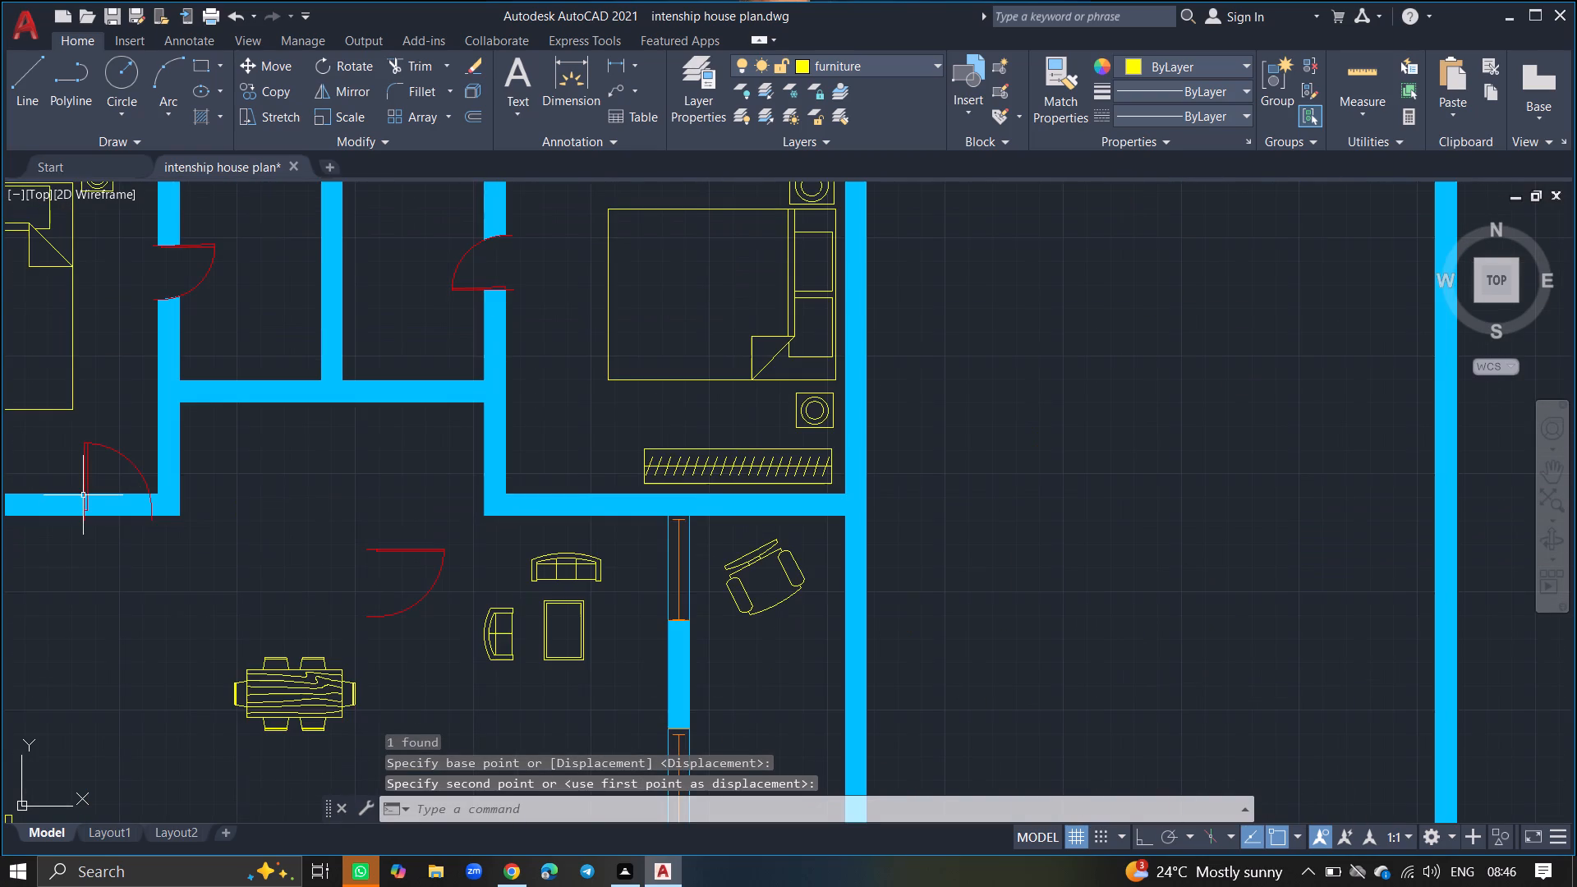
pyautogui.click(383, 550)
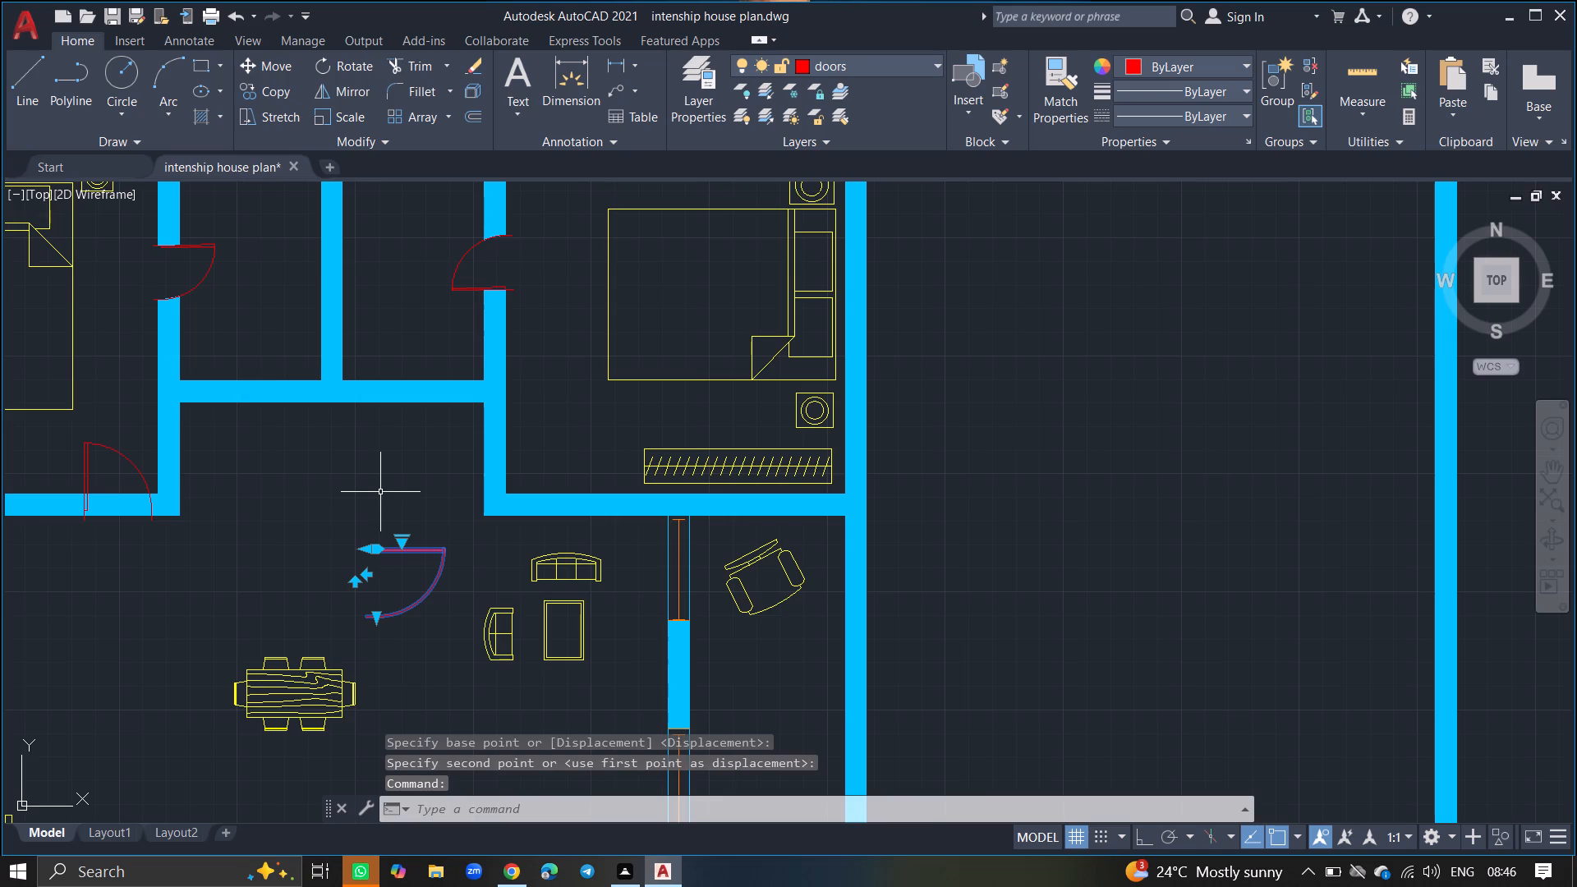
pyautogui.press('r')
pyautogui.press('o')
pyautogui.press('Return')
pyautogui.click(409, 550)
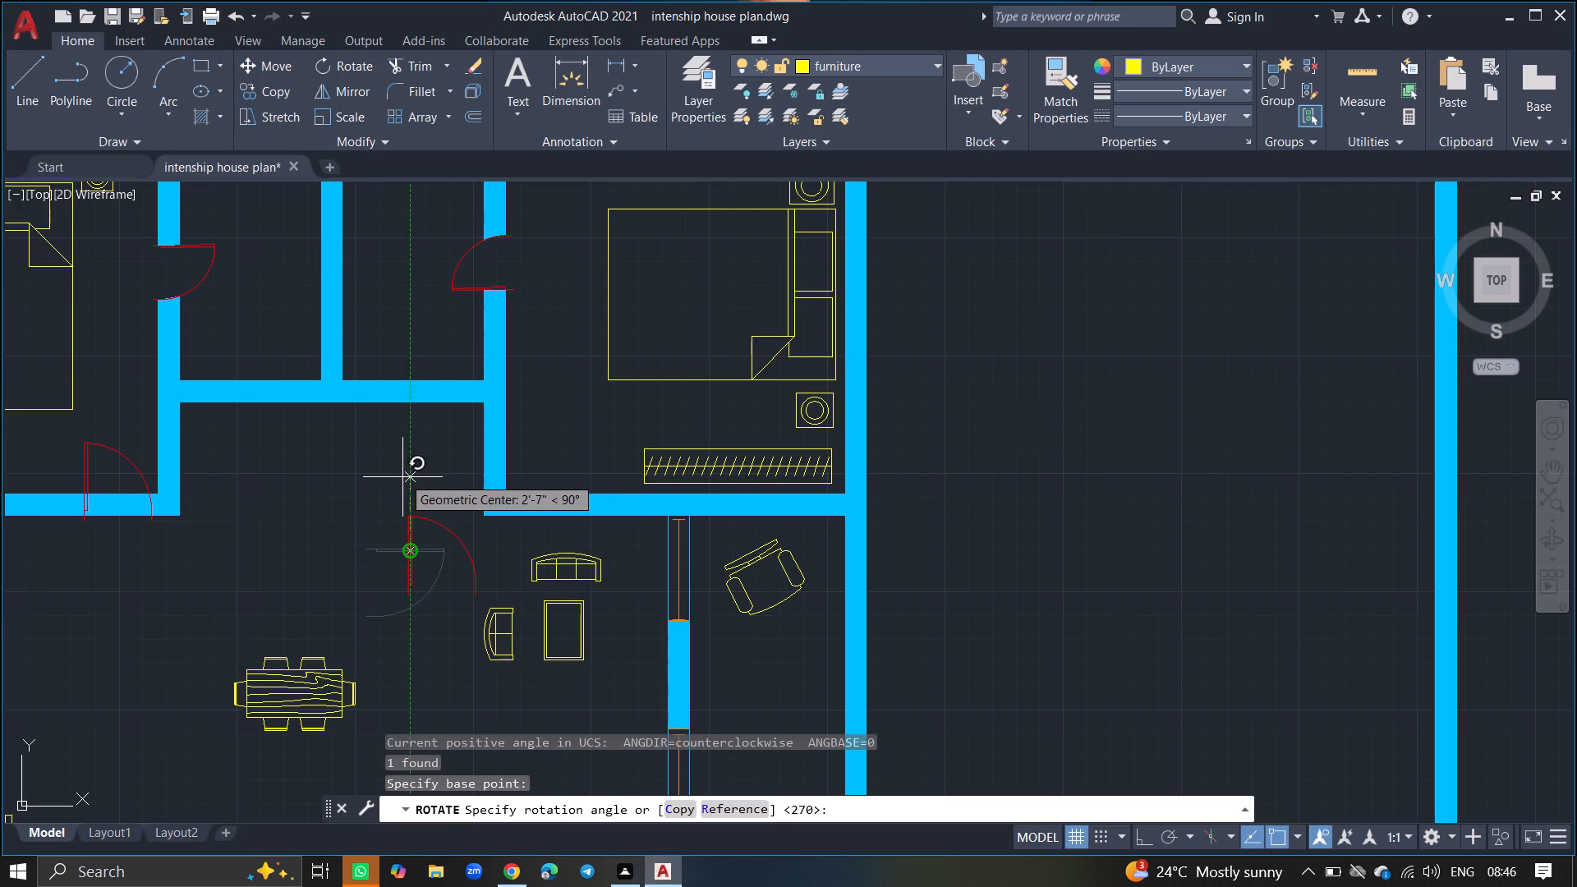
pyautogui.click(402, 478)
# Fix the eastern door's rotation at 90° so its leaf stands vertical.
pyautogui.click(409, 522)
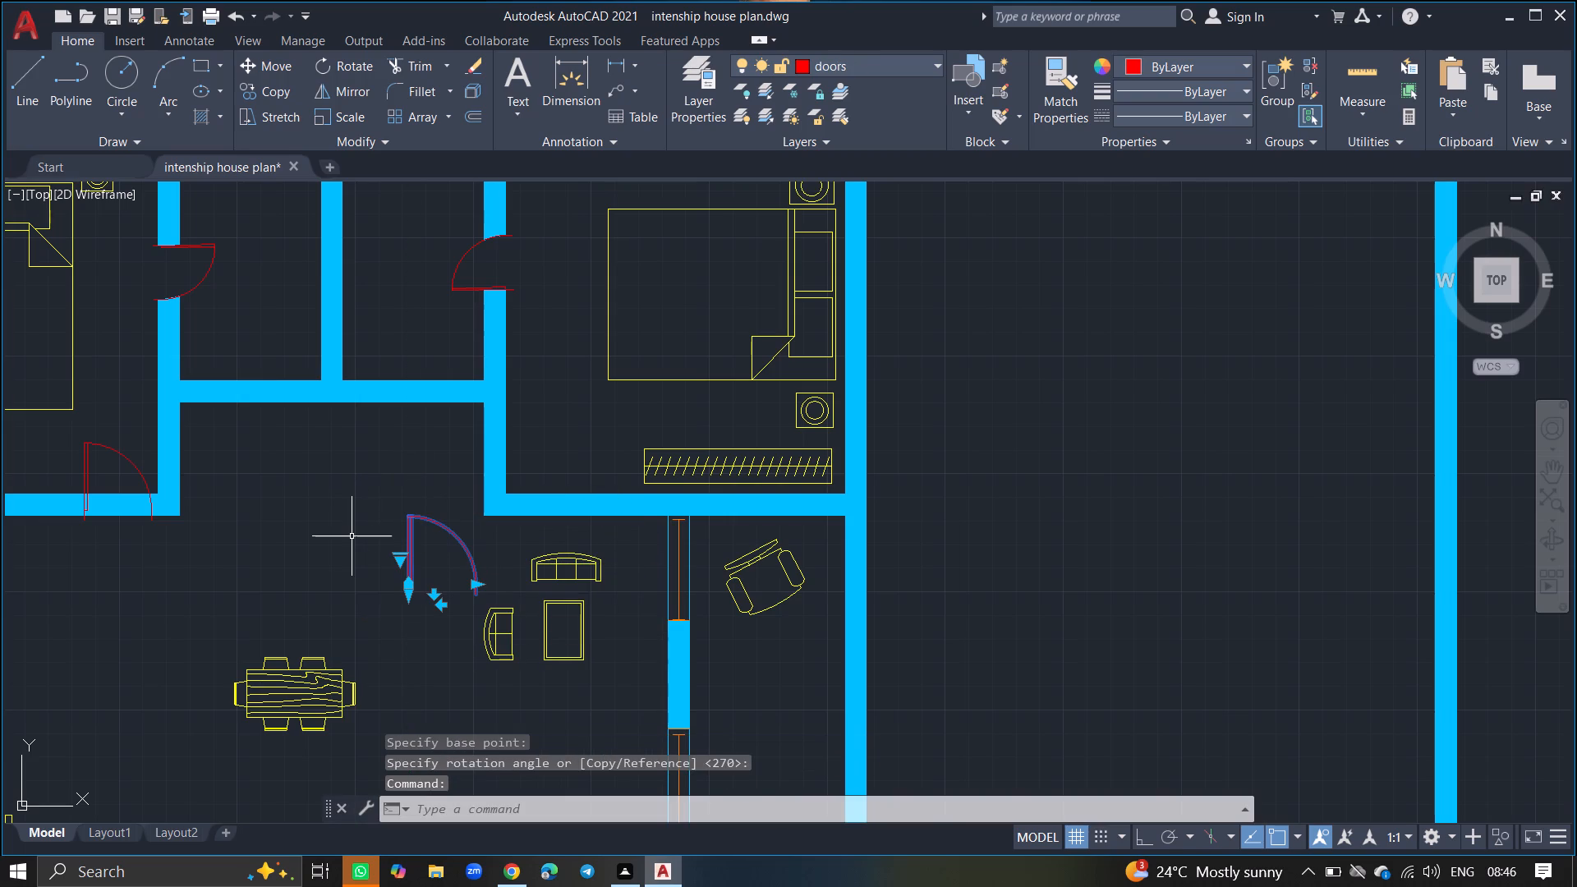
# Move the rotated eastern door north-east into the eastern bedroom's south wall, close to the hall corner.
pyautogui.write('MOVE')
pyautogui.press('Return')
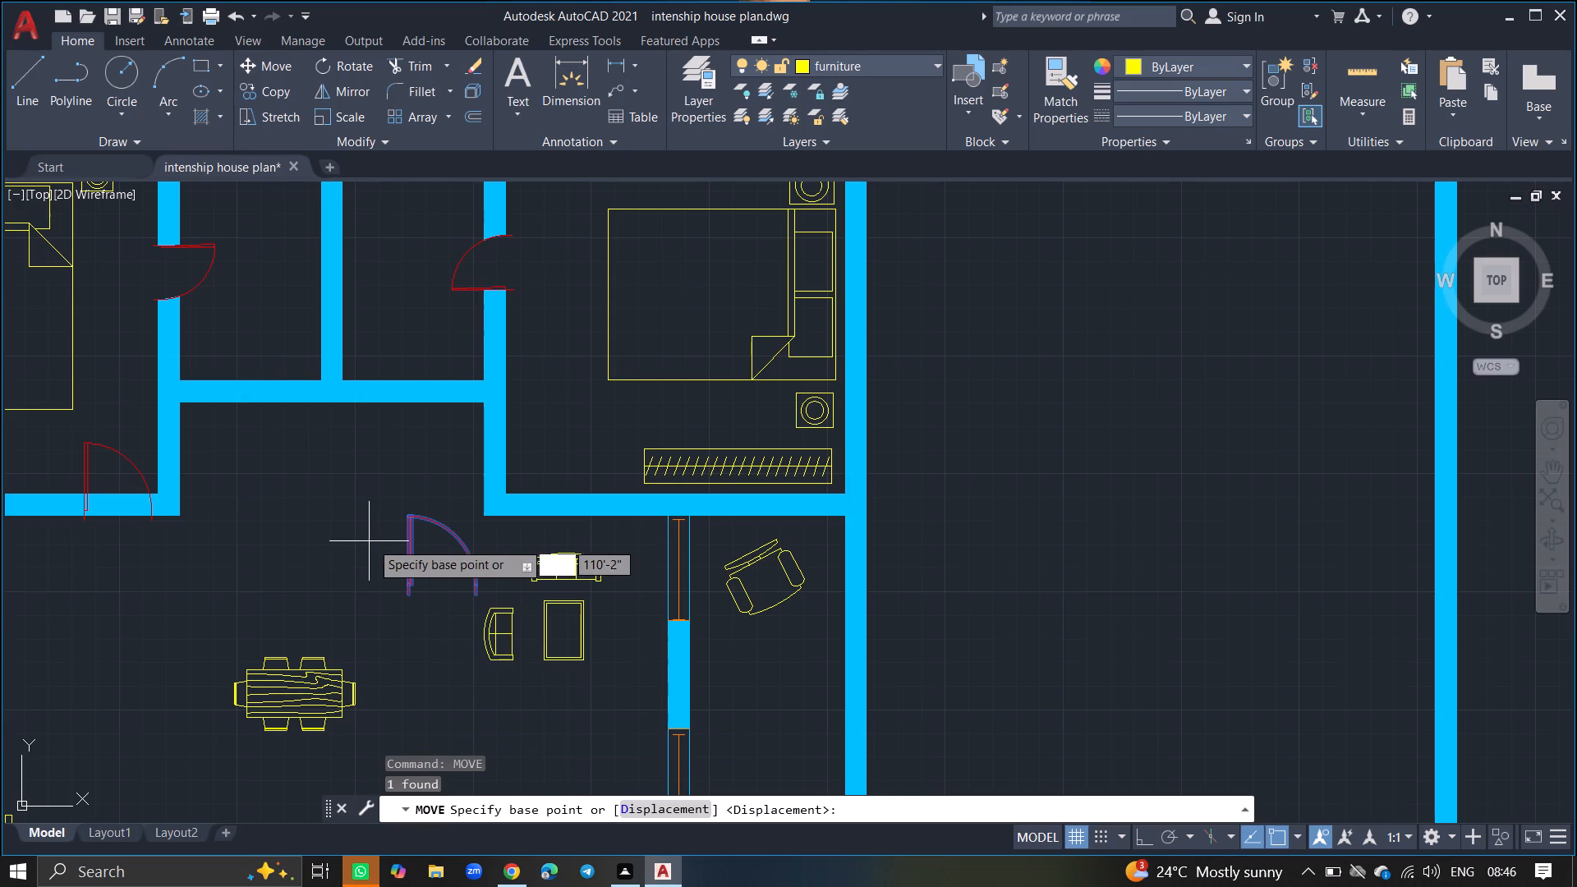
pyautogui.click(412, 557)
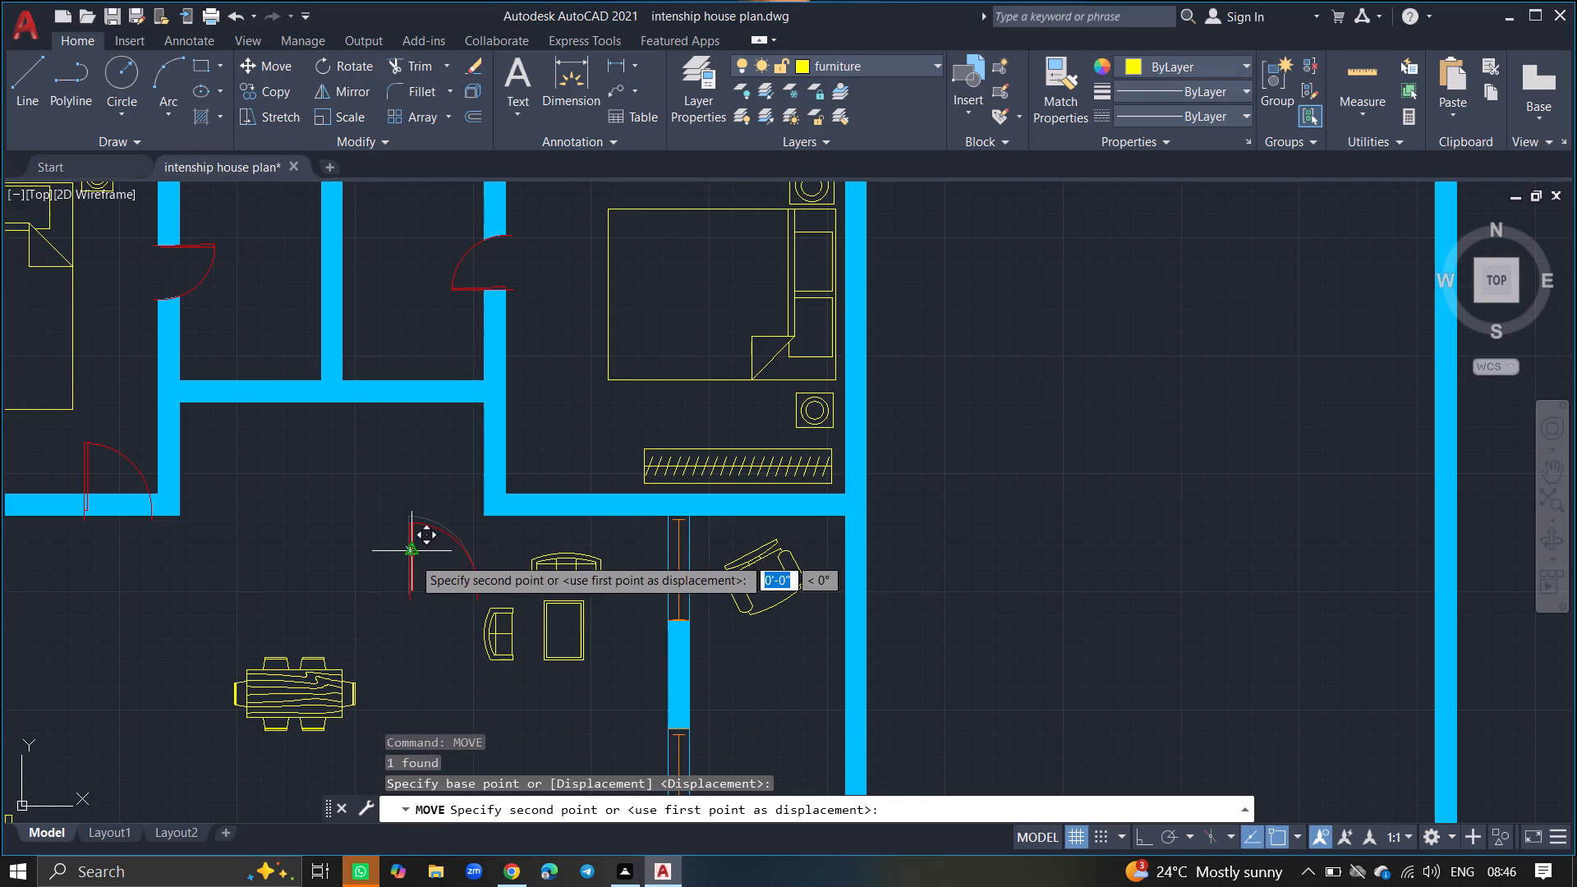
pyautogui.keyDown('ctrl'); pyautogui.scroll(5, 522, 483); pyautogui.keyUp('ctrl')
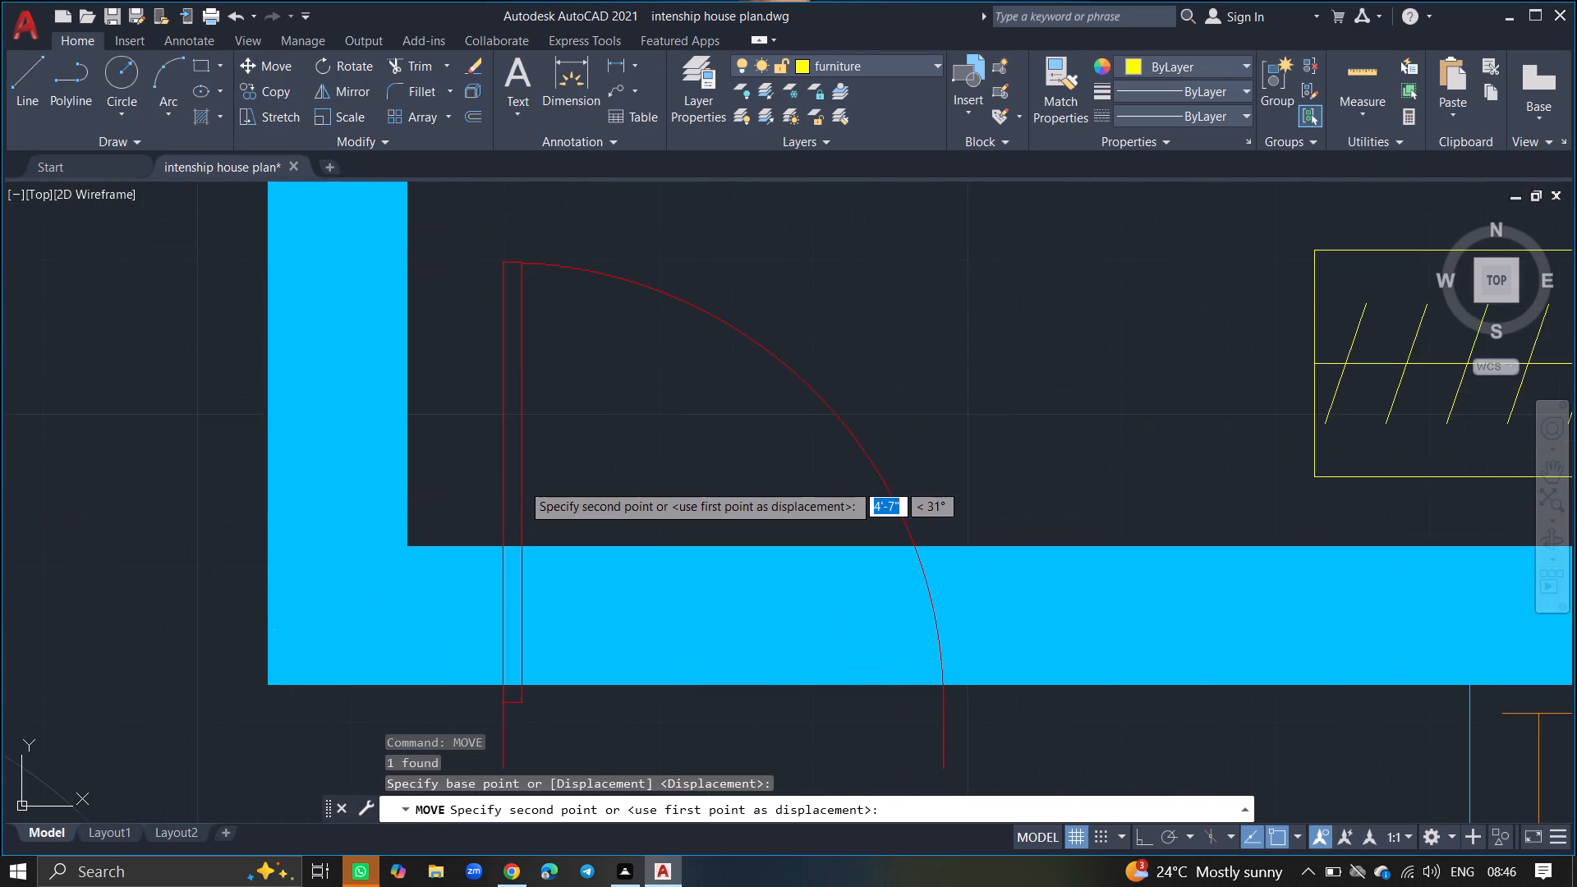
pyautogui.click(486, 435)
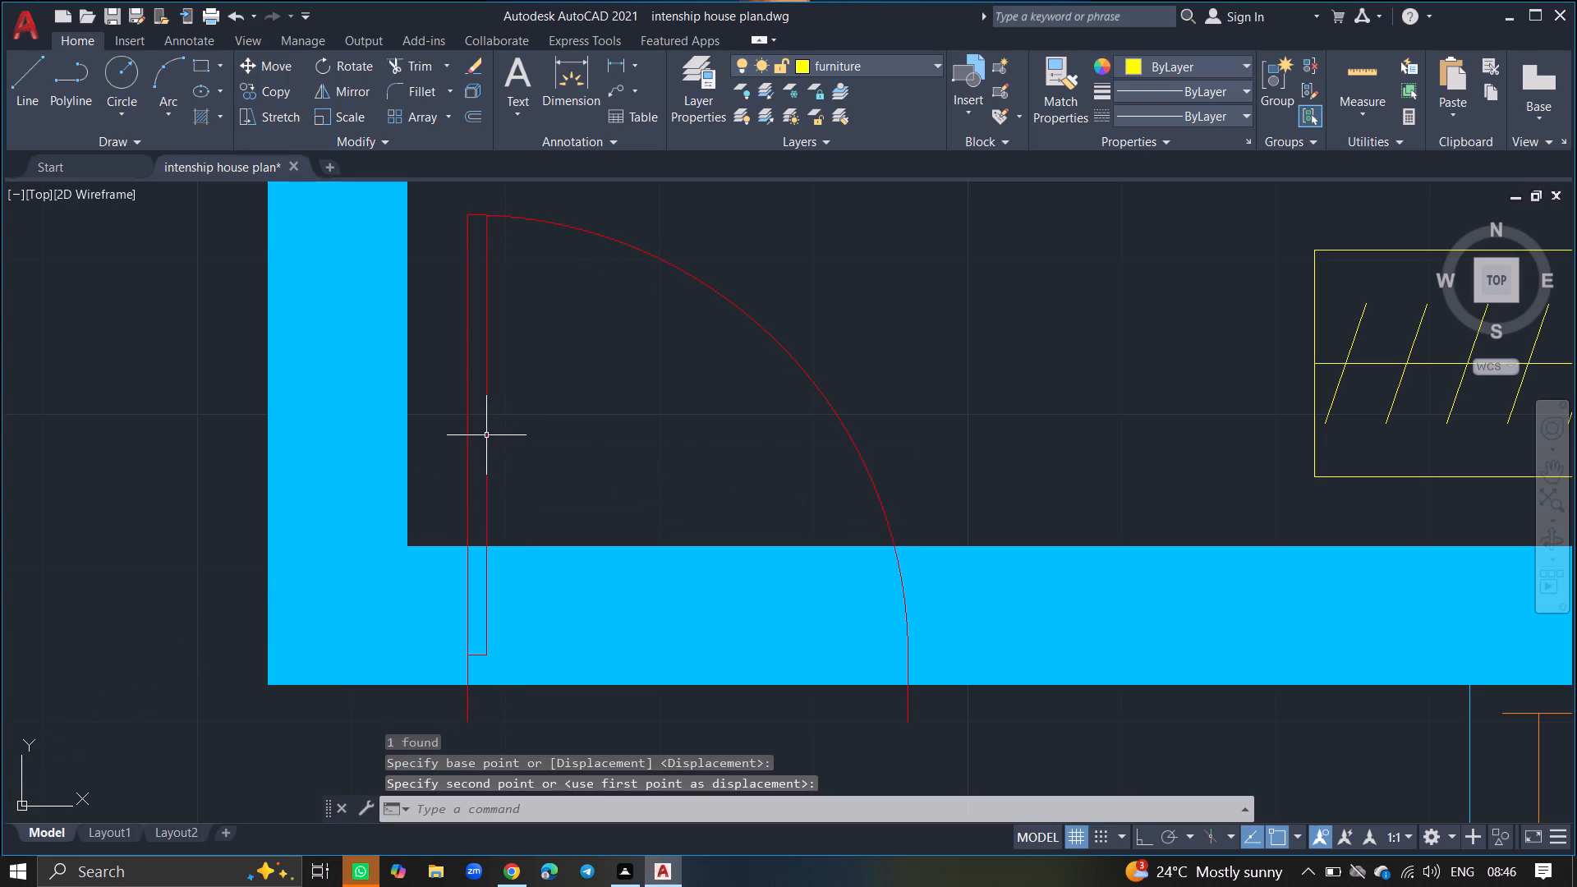
# Trim the solid wall fill and both wall lines across the eastern door's opening.
pyautogui.write('TRIM')
pyautogui.press('Return')
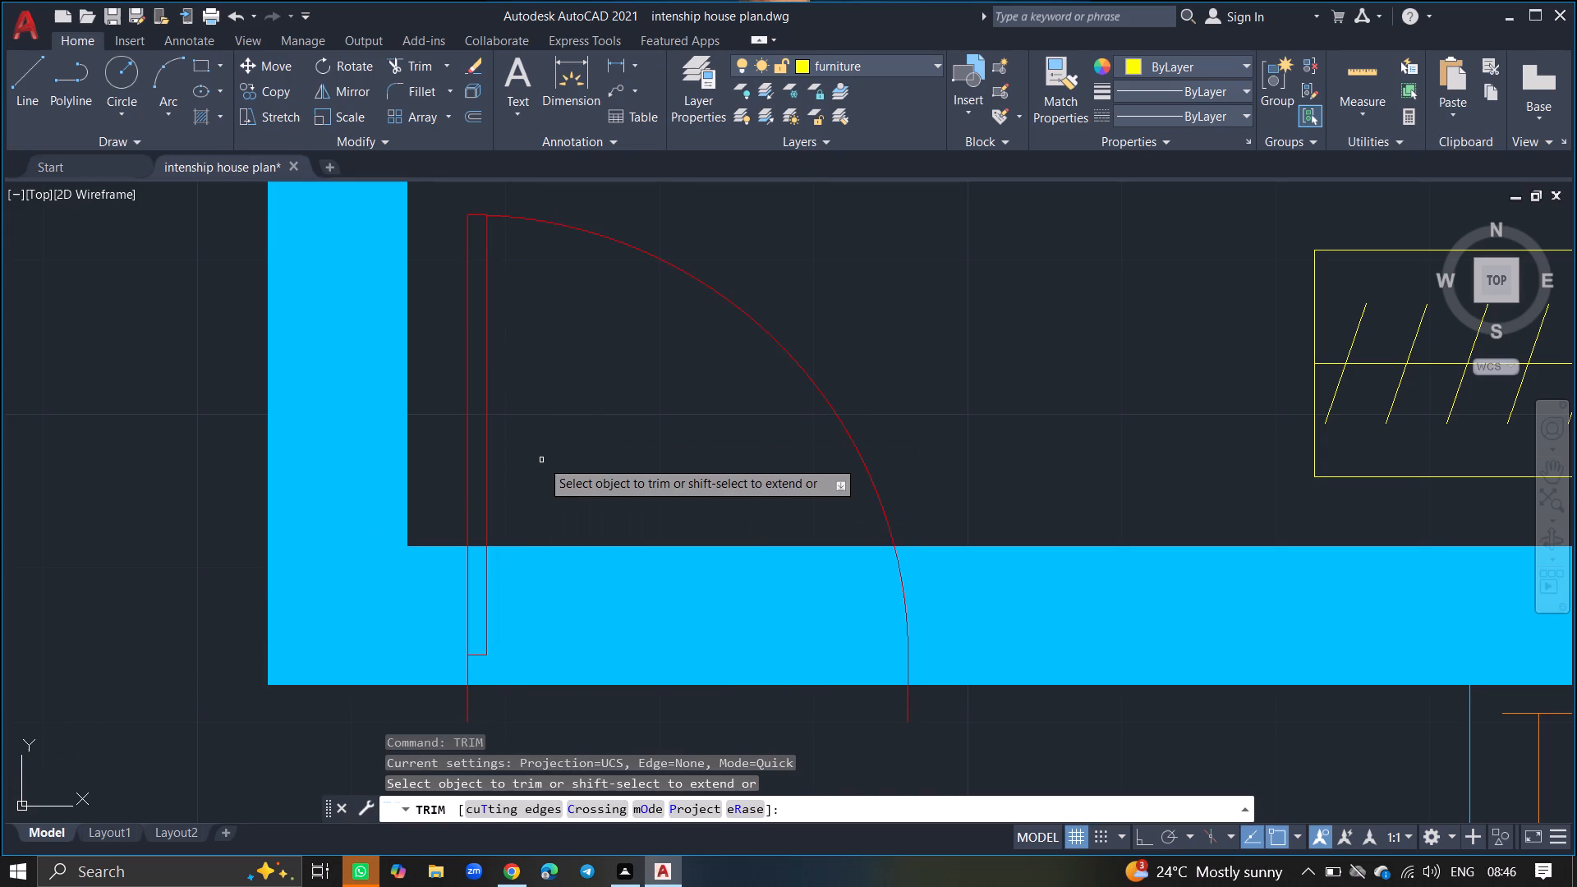
pyautogui.click(554, 573)
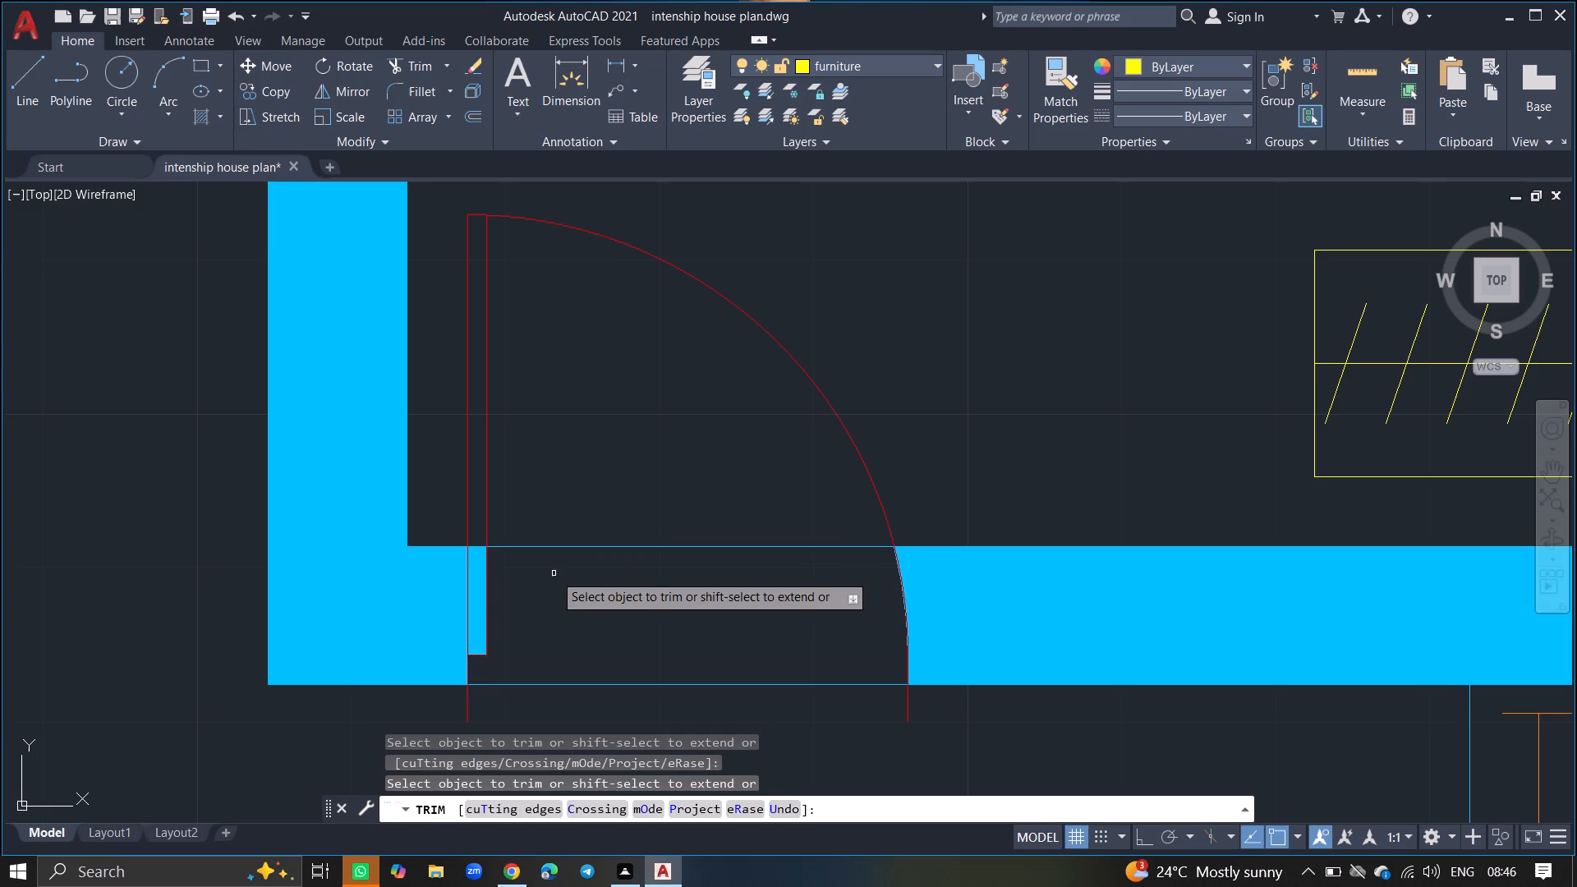
pyautogui.keyDown('ctrl'); pyautogui.scroll(6, 473, 613); pyautogui.keyUp('ctrl')
pyautogui.click(473, 613)
pyautogui.keyDown('ctrl'); pyautogui.scroll(-5, 473, 613); pyautogui.keyUp('ctrl')
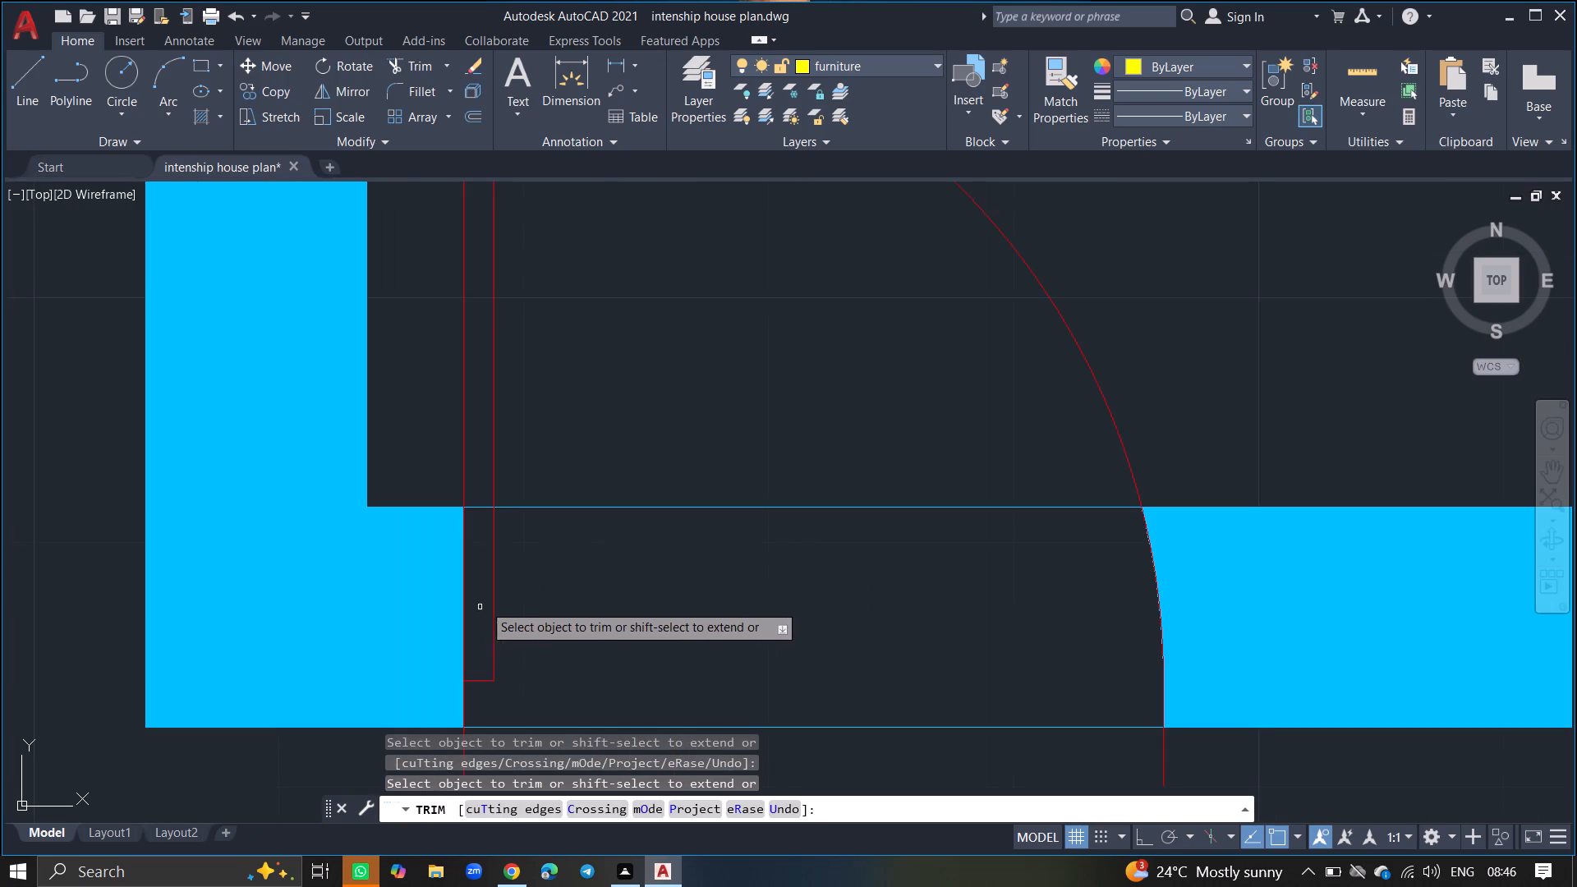
pyautogui.click(520, 508)
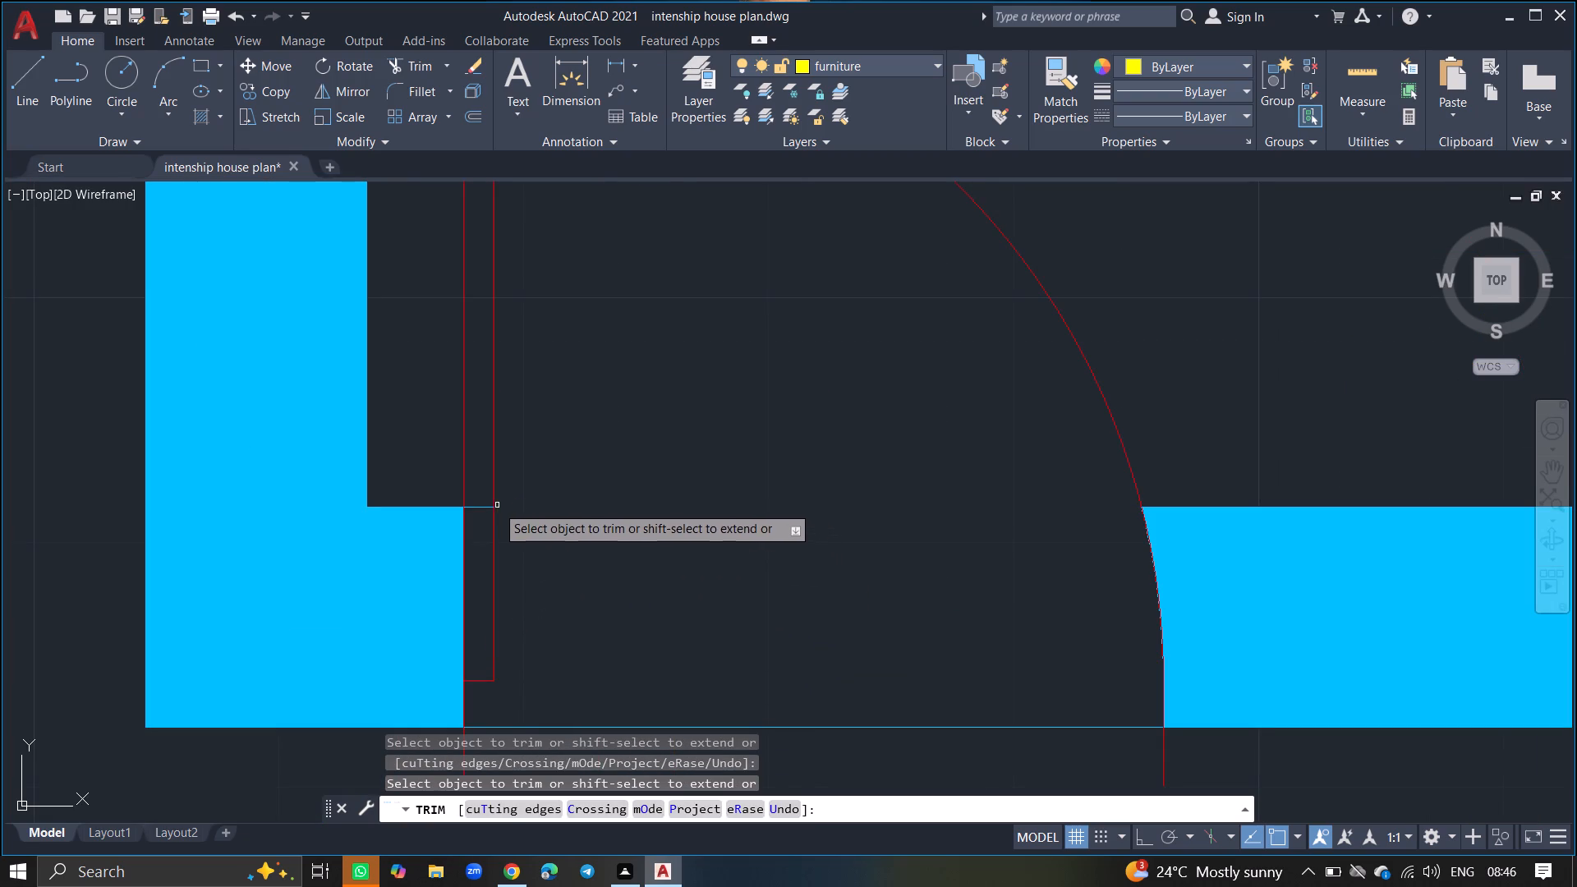
pyautogui.click(486, 508)
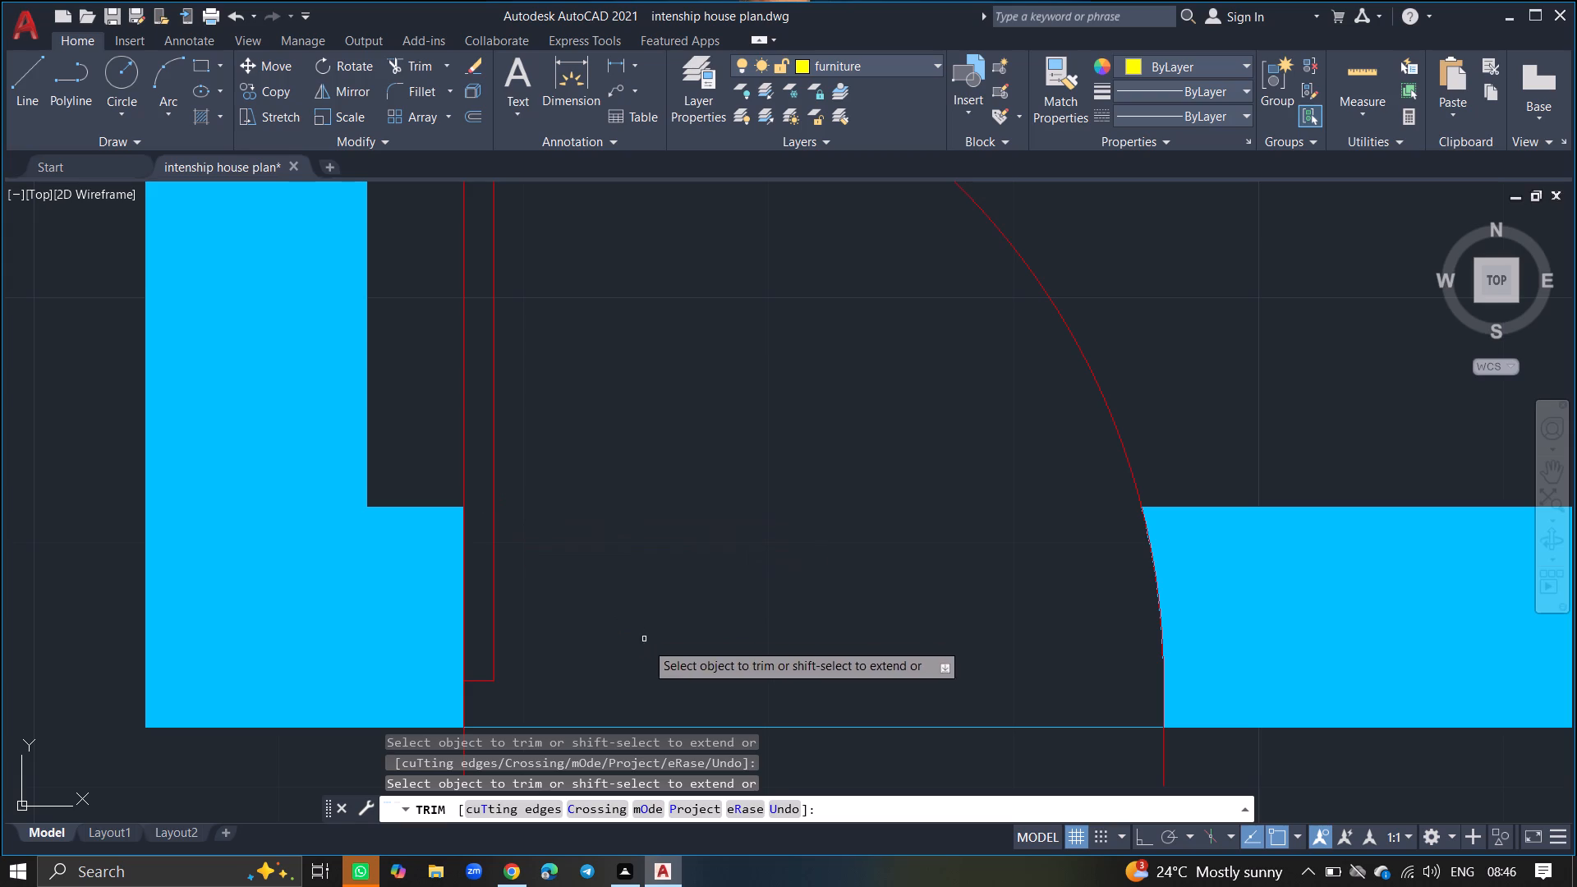
pyautogui.click(678, 729)
# Trim the solid fill and both wall lines across the western door's opening, including the short line stub inside the leaf.
pyautogui.keyDown('ctrl'); pyautogui.scroll(-6, 678, 729); pyautogui.keyUp('ctrl')
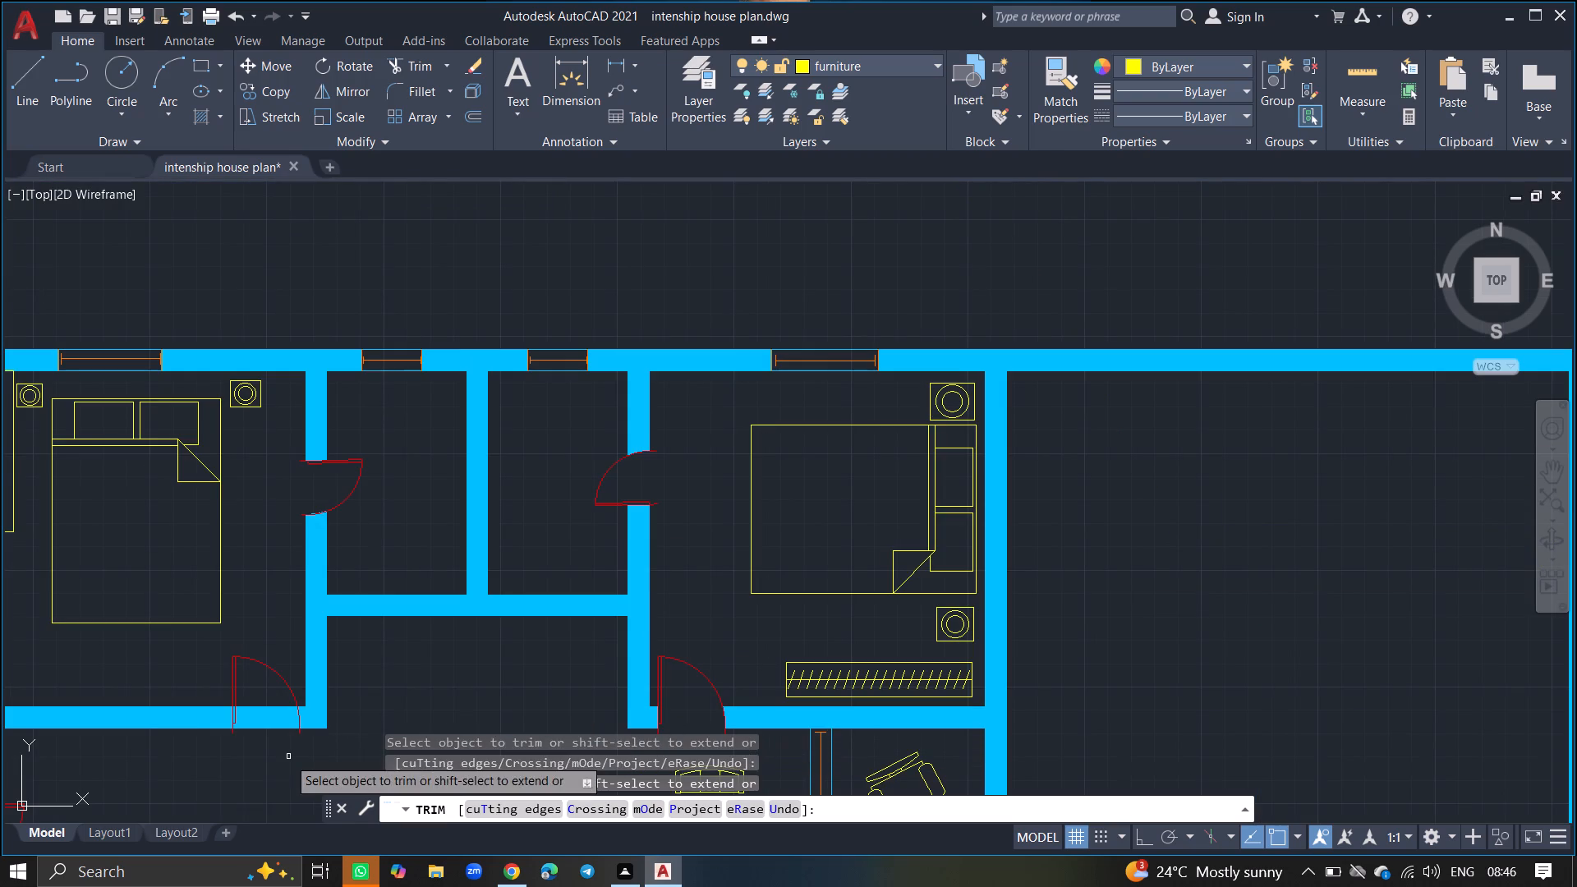
pyautogui.keyDown('ctrl'); pyautogui.scroll(5, 255, 752); pyautogui.keyUp('ctrl')
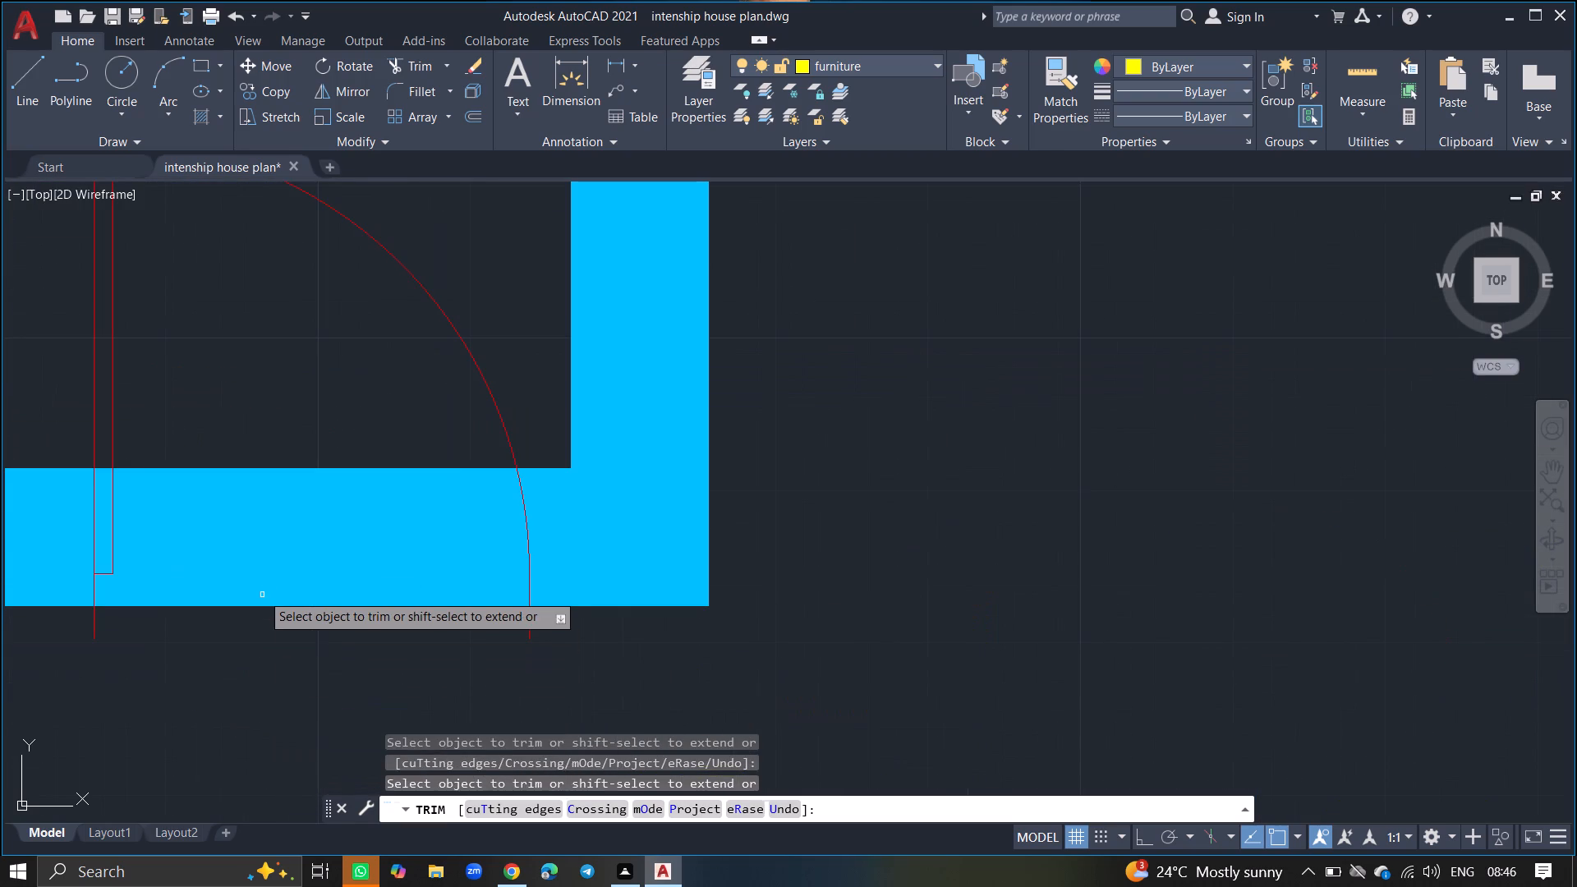
pyautogui.click(260, 591)
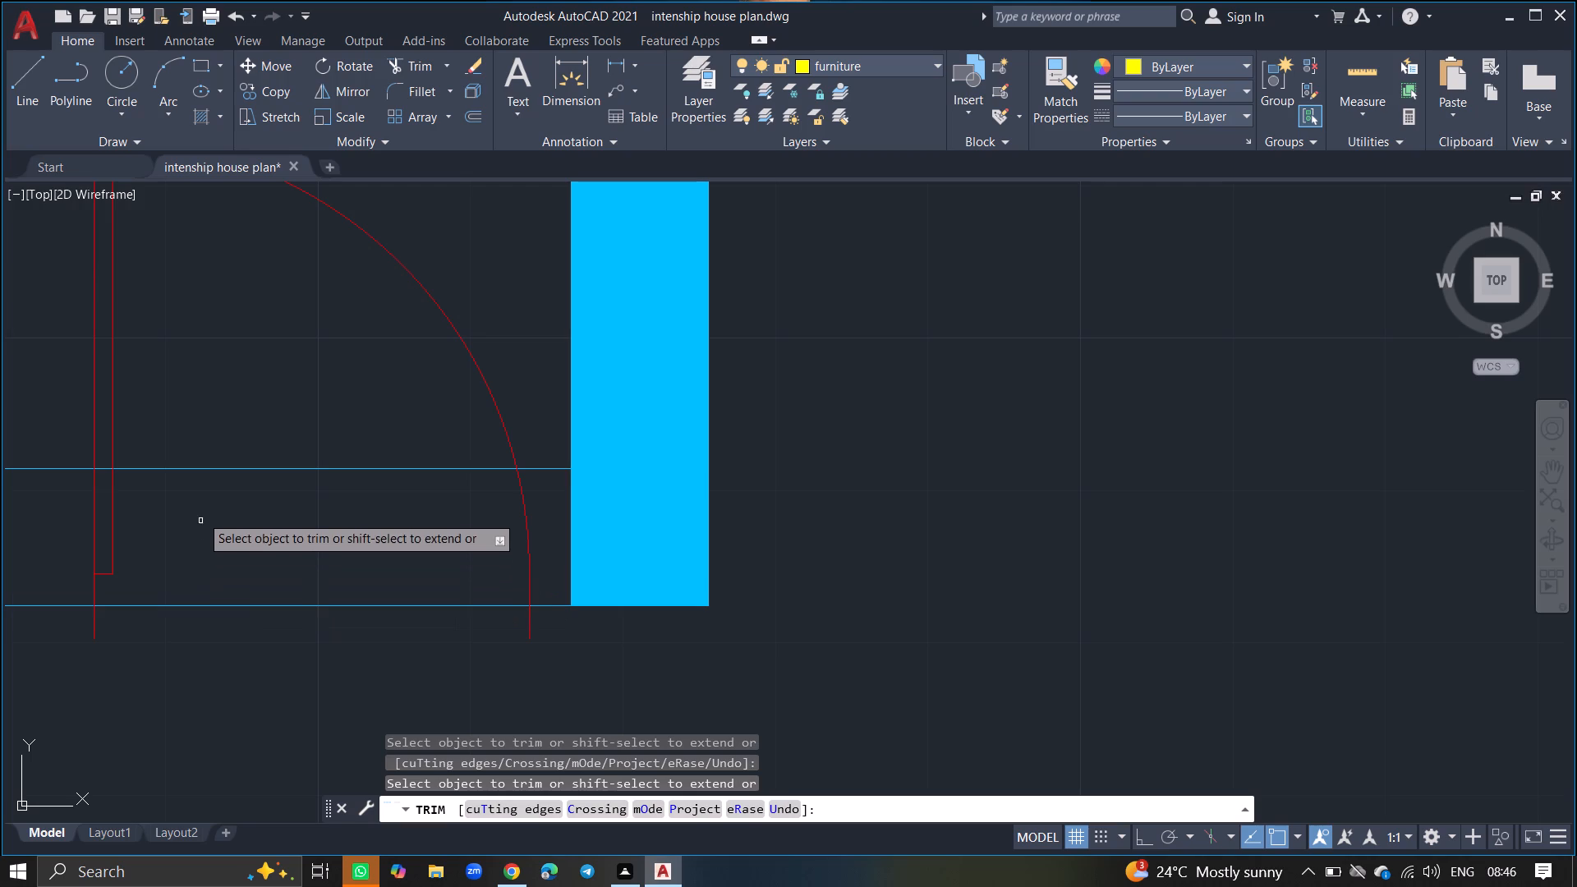
pyautogui.click(205, 469)
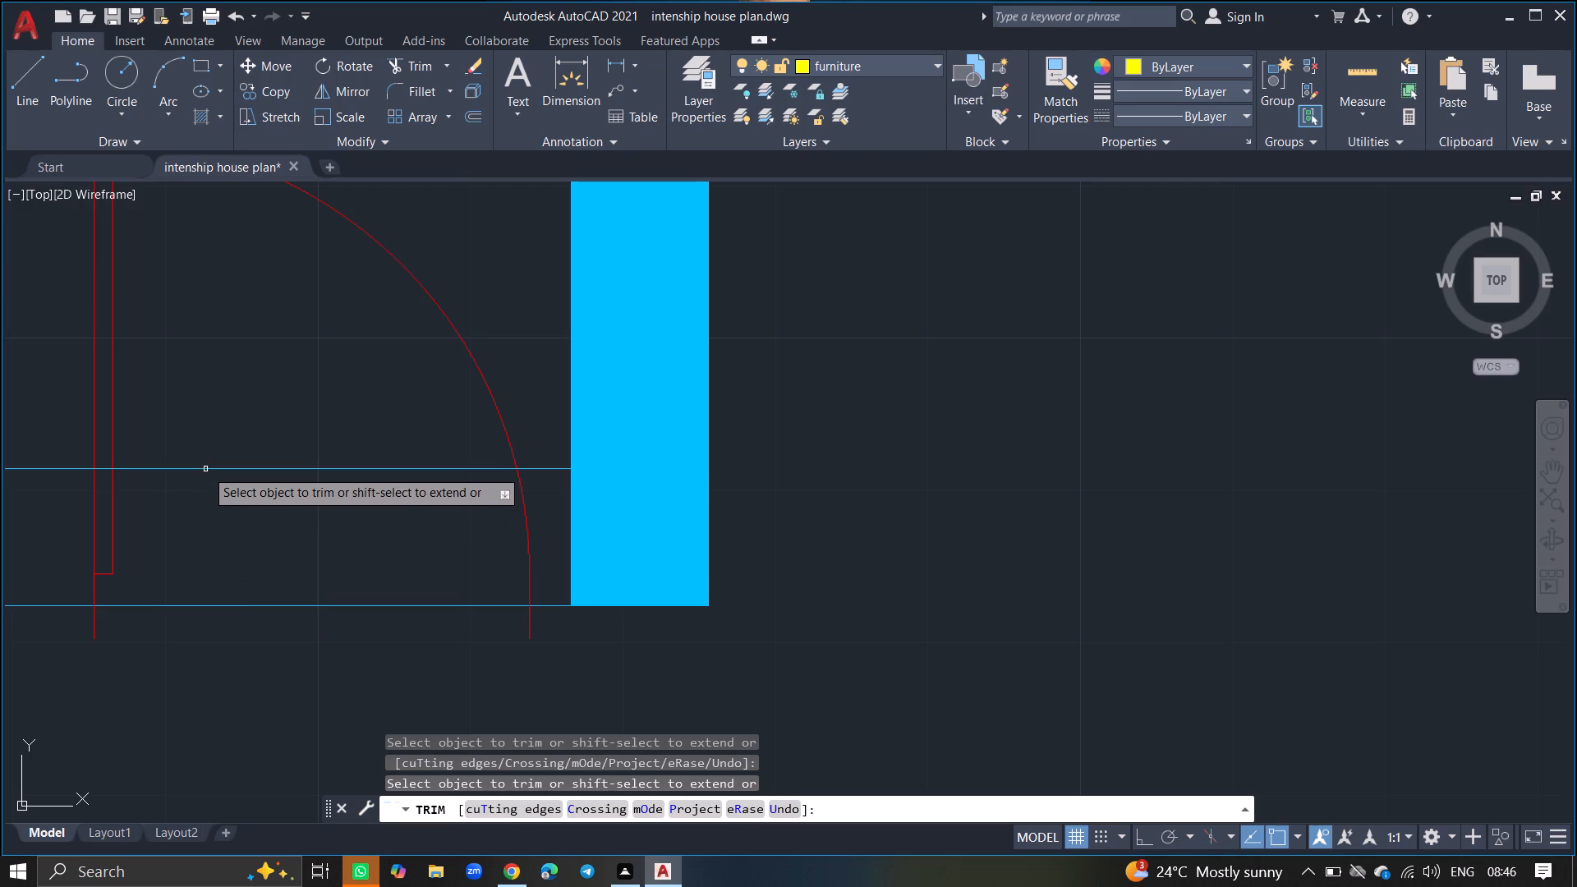
pyautogui.click(205, 469)
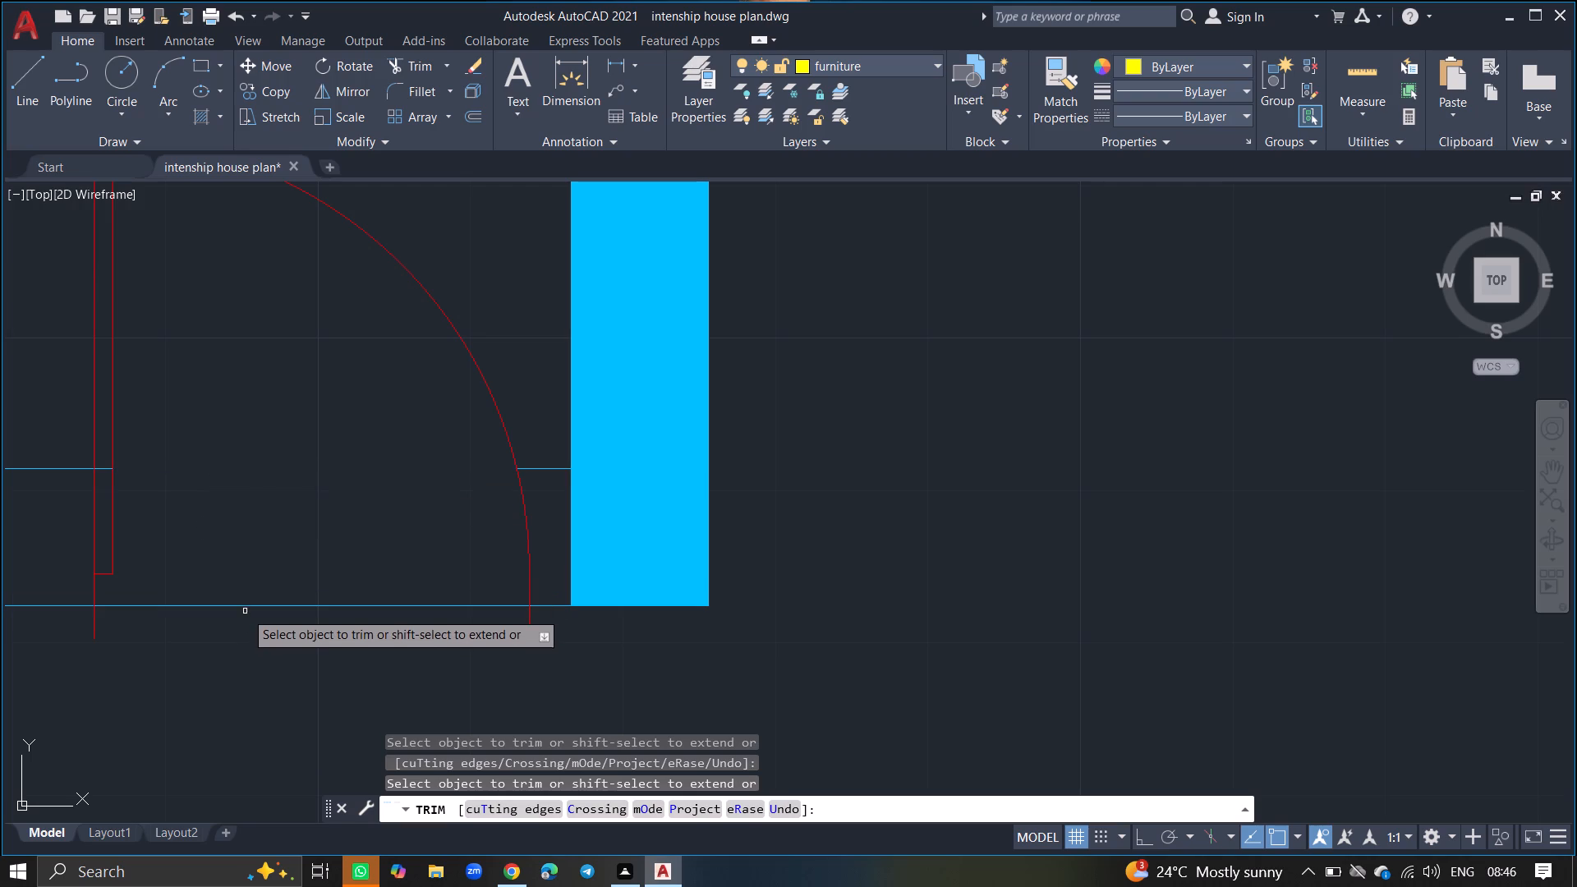
pyautogui.click(245, 608)
pyautogui.click(245, 608)
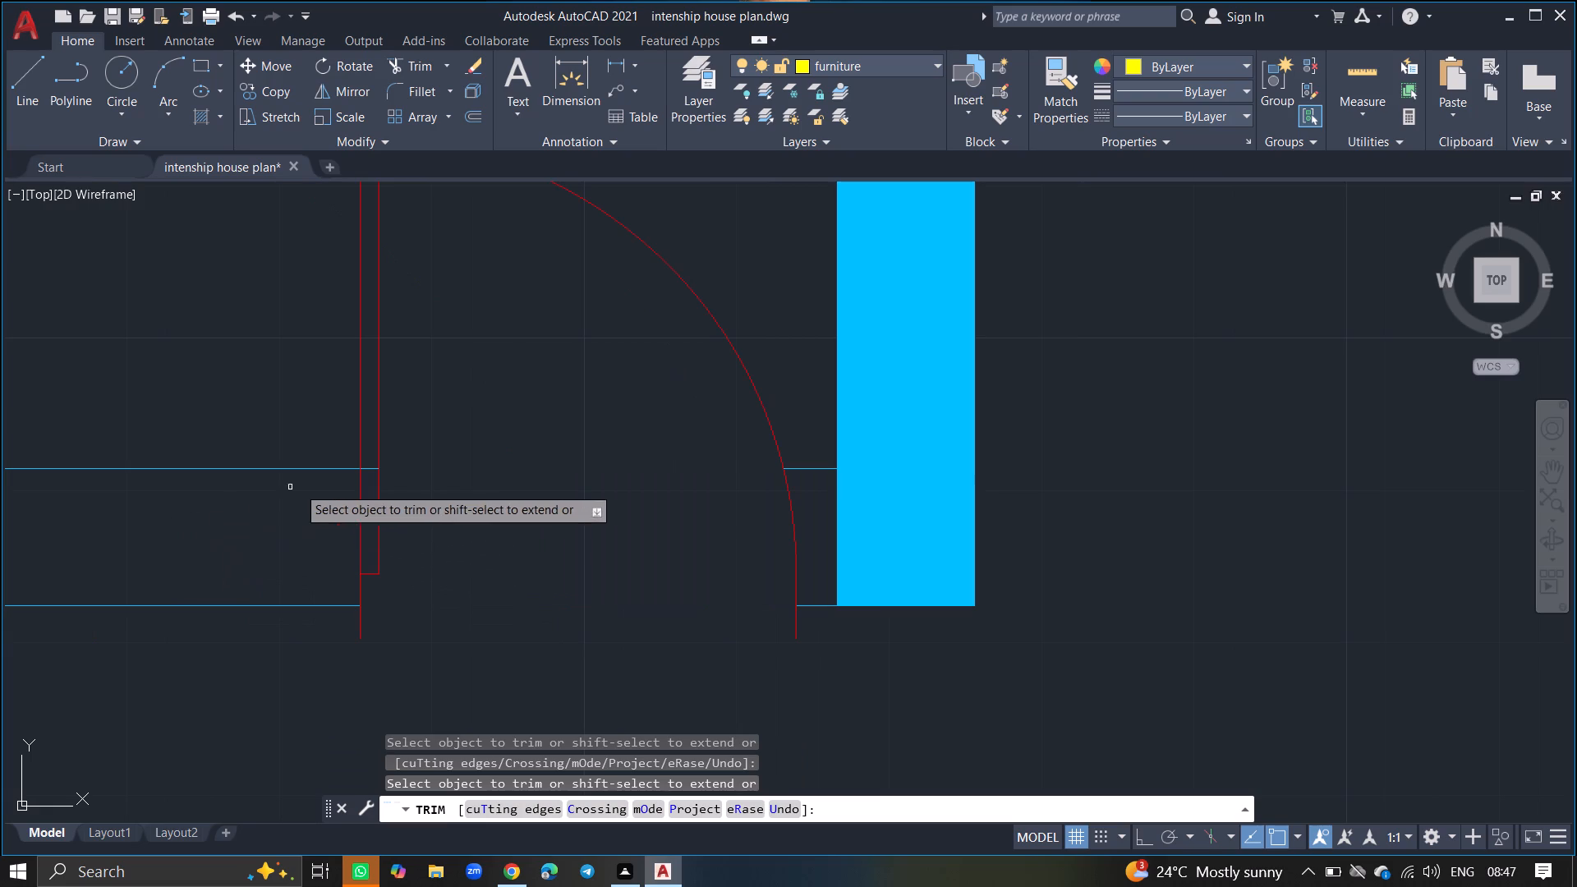
pyautogui.keyDown('ctrl'); pyautogui.scroll(7, 366, 467); pyautogui.keyUp('ctrl')
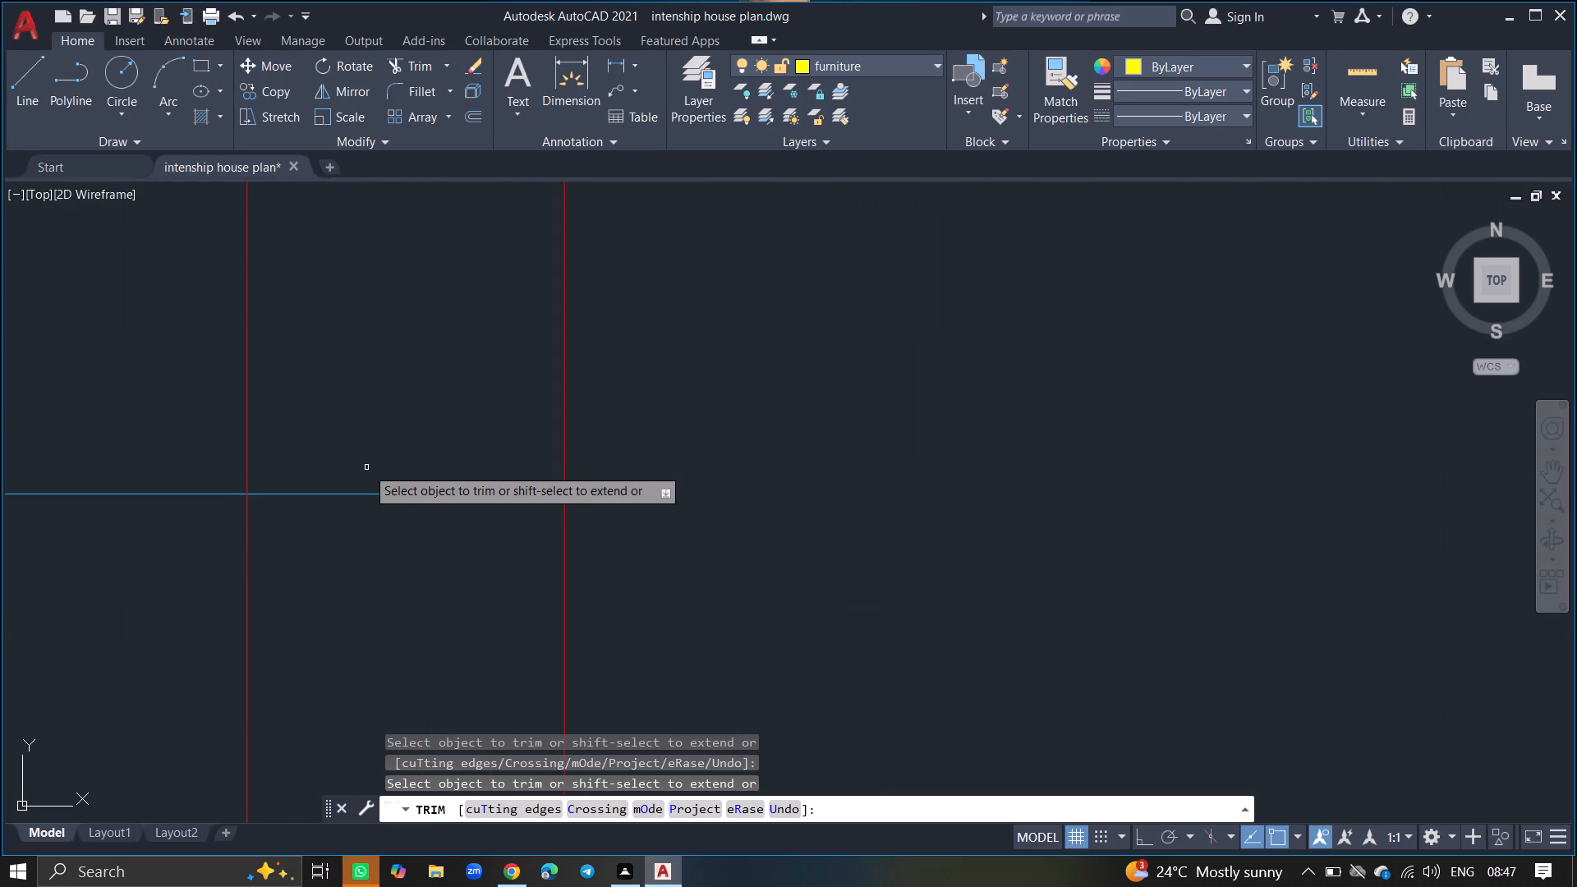
pyautogui.click(366, 467)
pyautogui.click(410, 637)
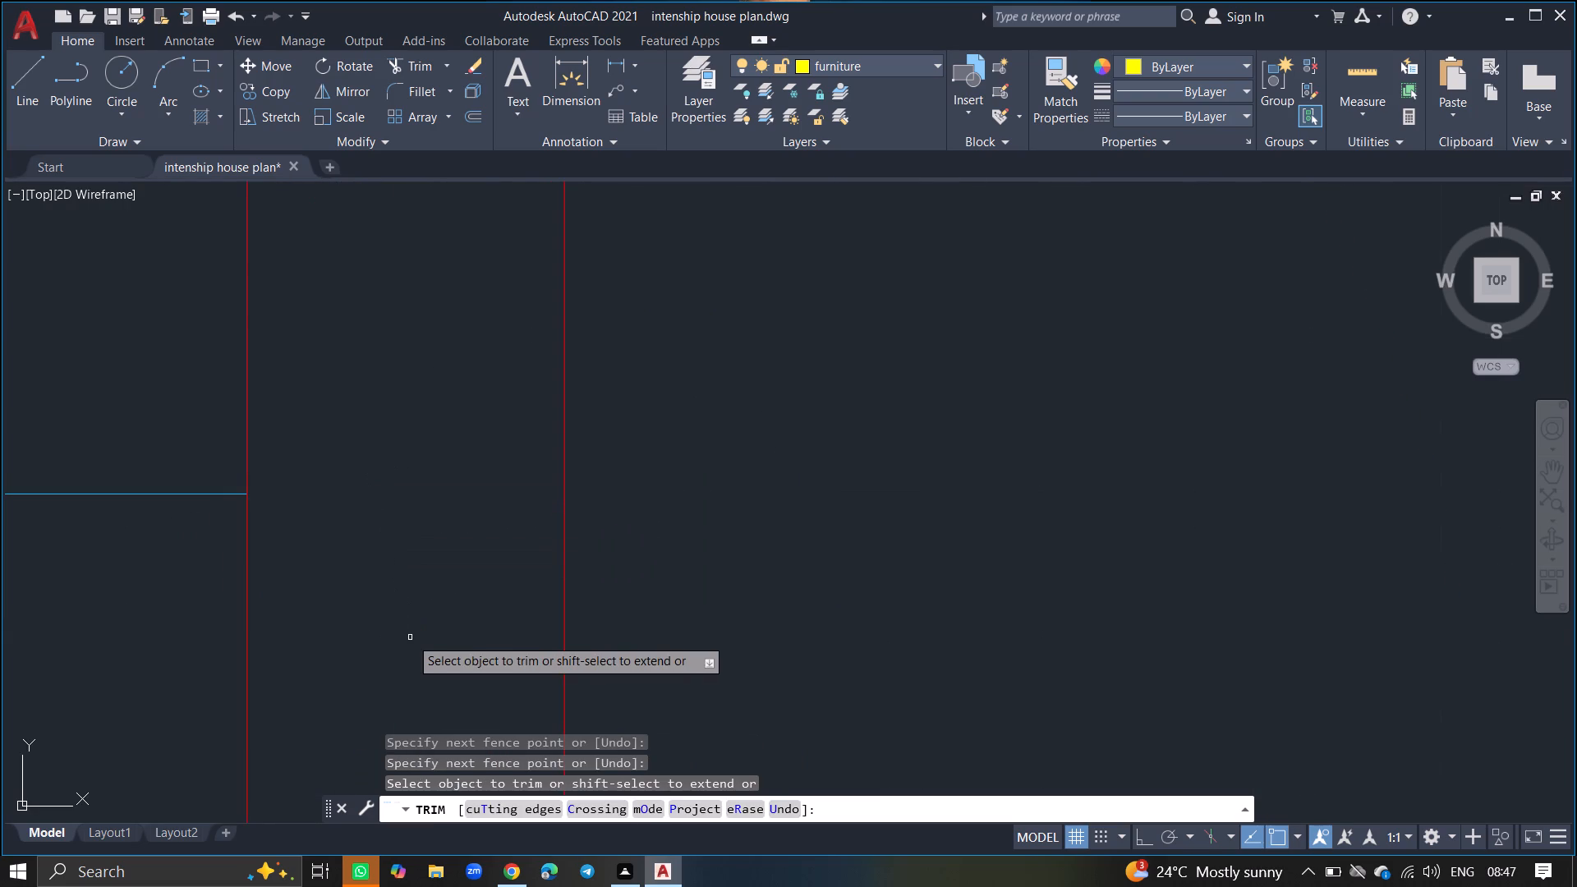
pyautogui.press('Return')
# Hatch the unfilled south wall of the western bedroom, west of the door, with the Solid pattern in colour 140.
pyautogui.keyDown('ctrl'); pyautogui.scroll(-6, 410, 637); pyautogui.keyUp('ctrl')
pyautogui.keyDown('ctrl'); pyautogui.scroll(-2, 507, 627); pyautogui.keyUp('ctrl')
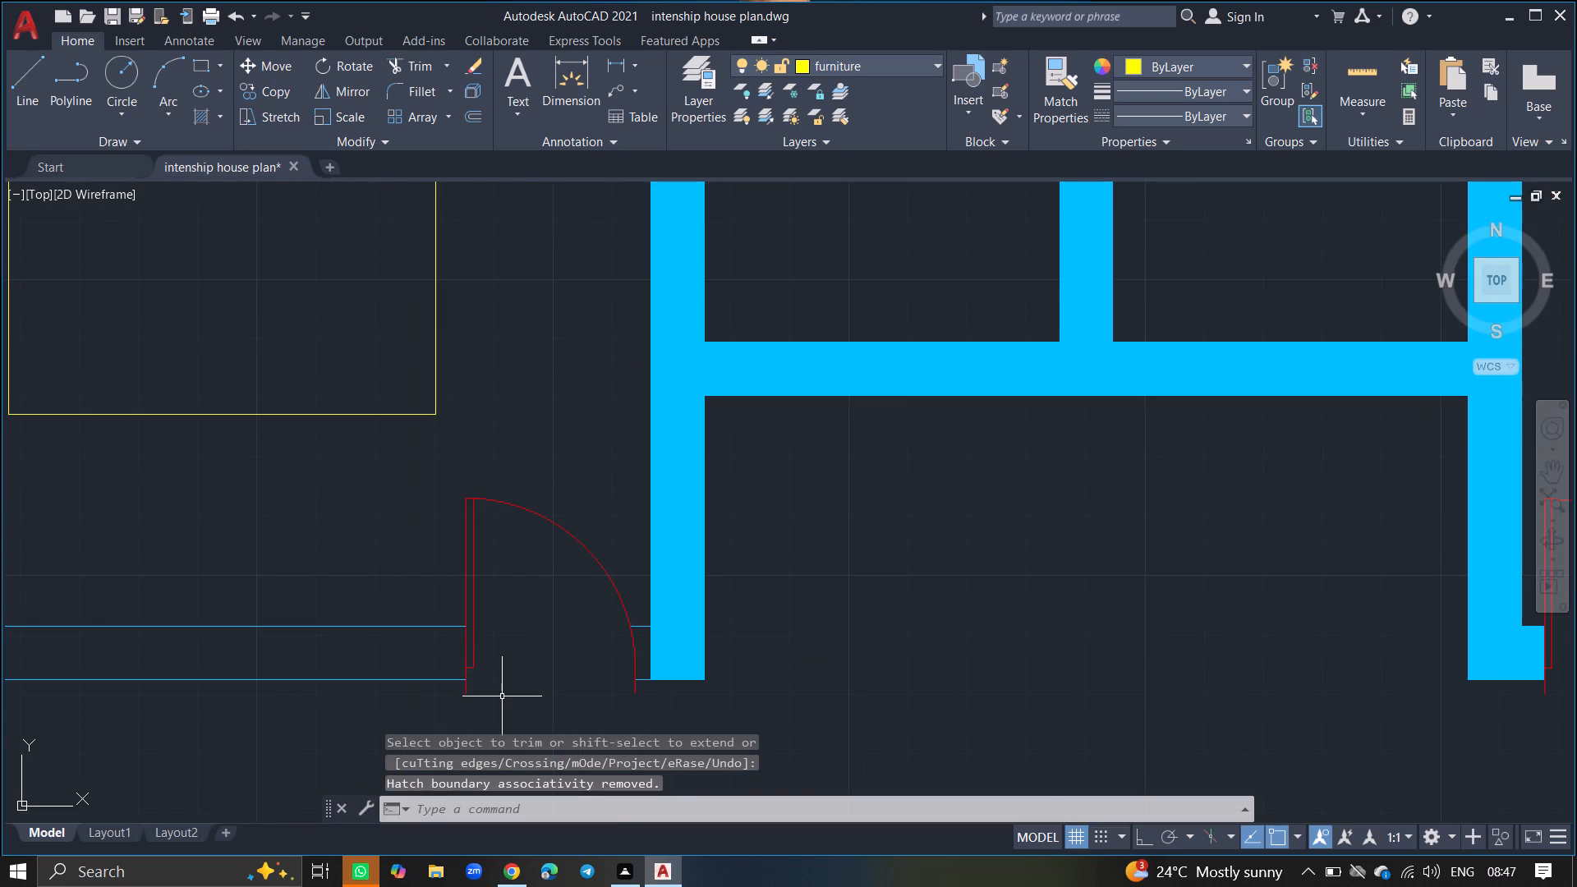
pyautogui.press('h')
pyautogui.write('ATCH')
pyautogui.press('Return')
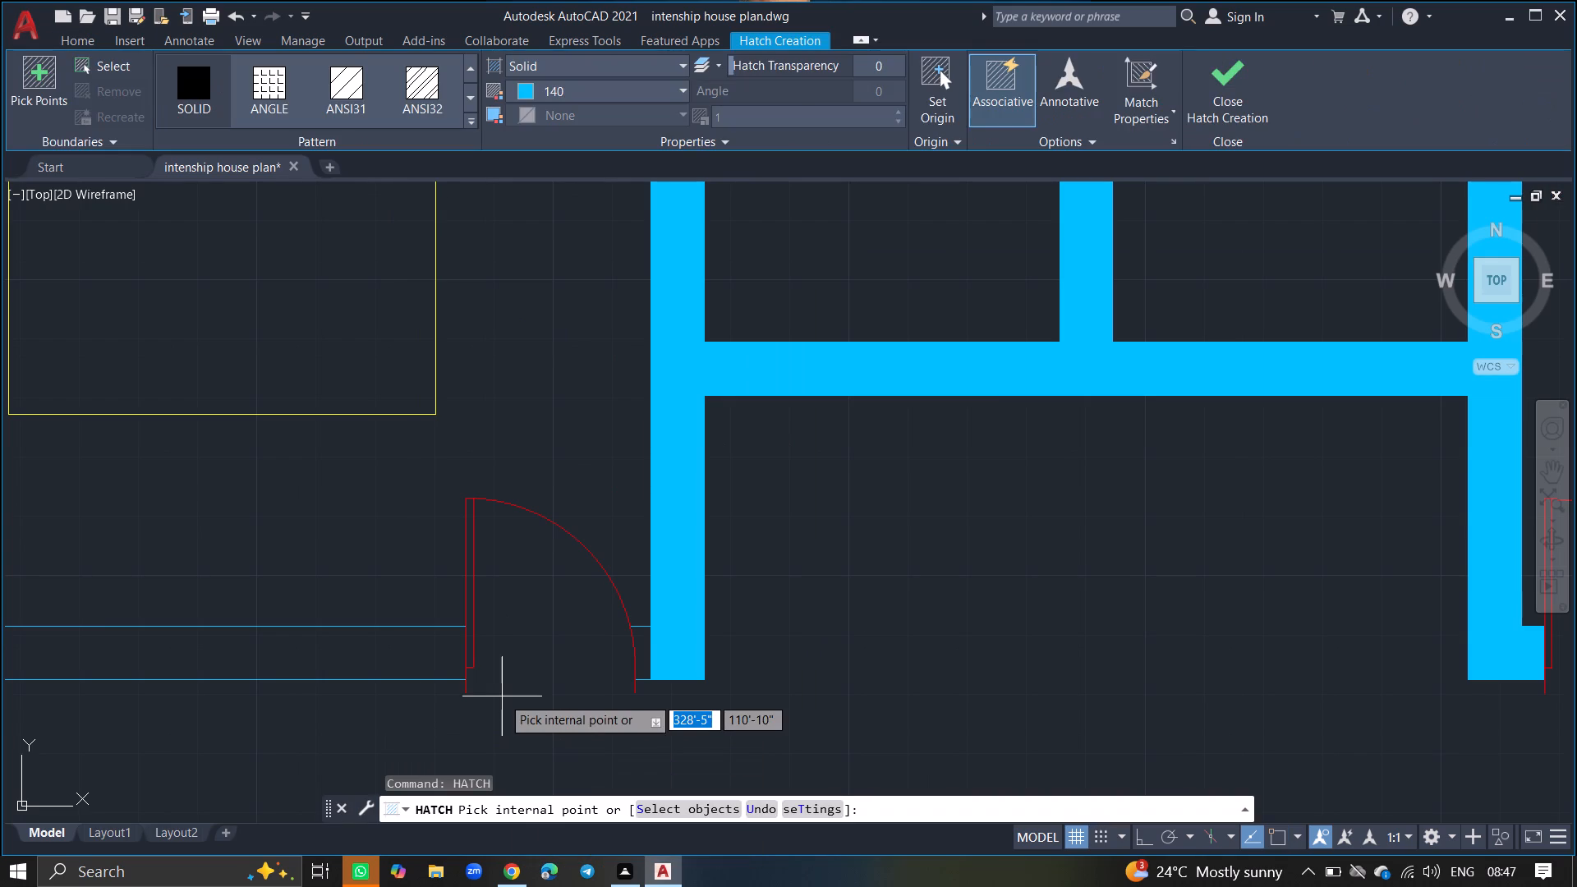
pyautogui.click(421, 668)
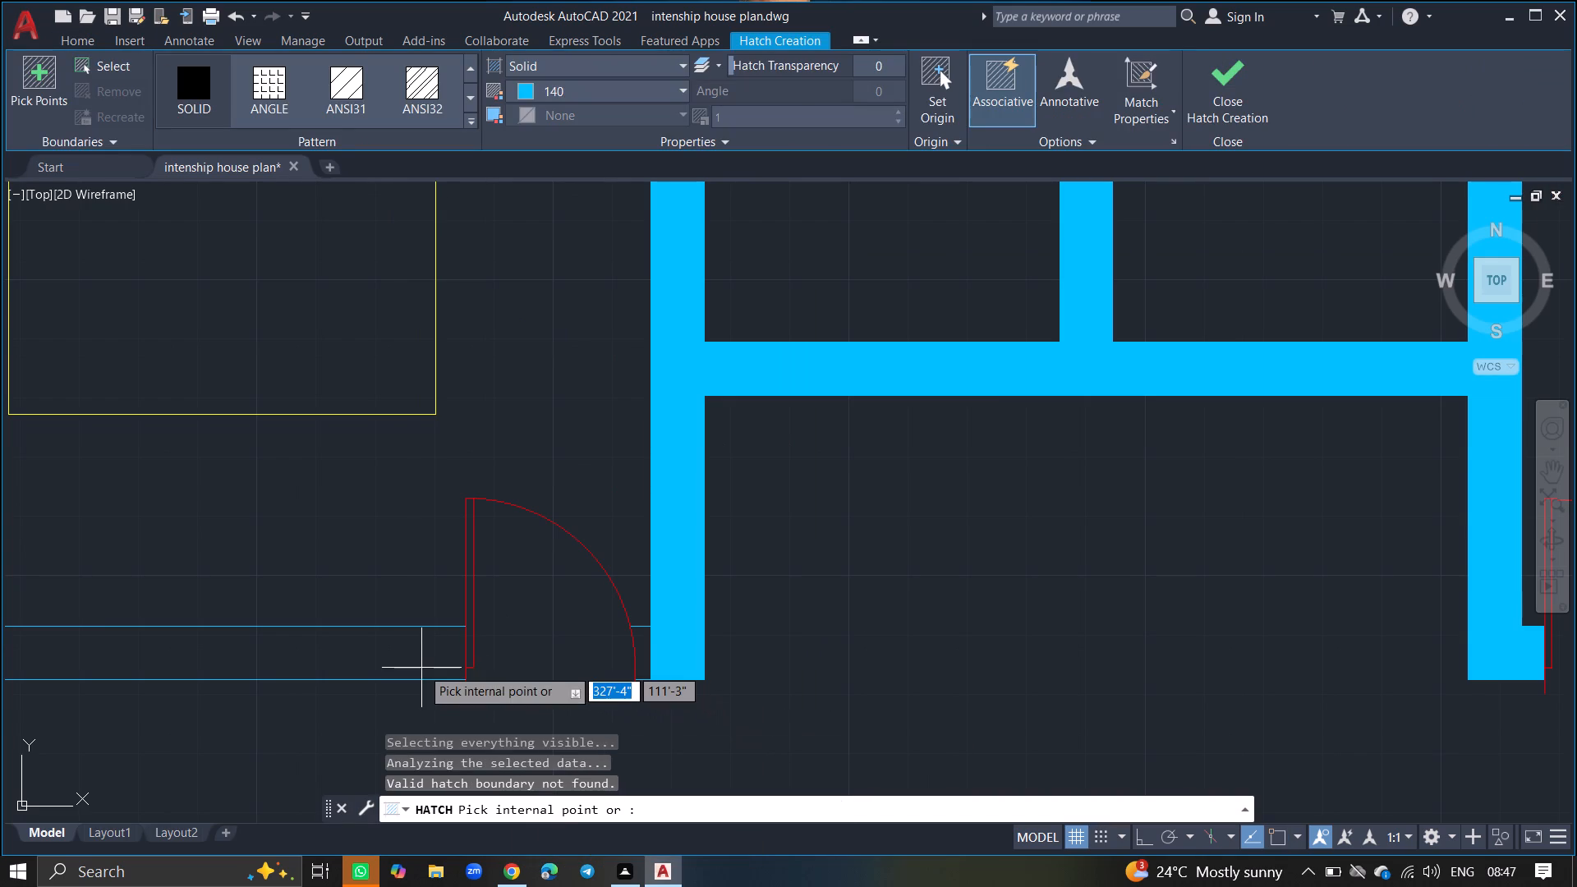
pyautogui.click(421, 668)
pyautogui.keyDown('ctrl'); pyautogui.scroll(-3, 421, 668); pyautogui.keyUp('ctrl')
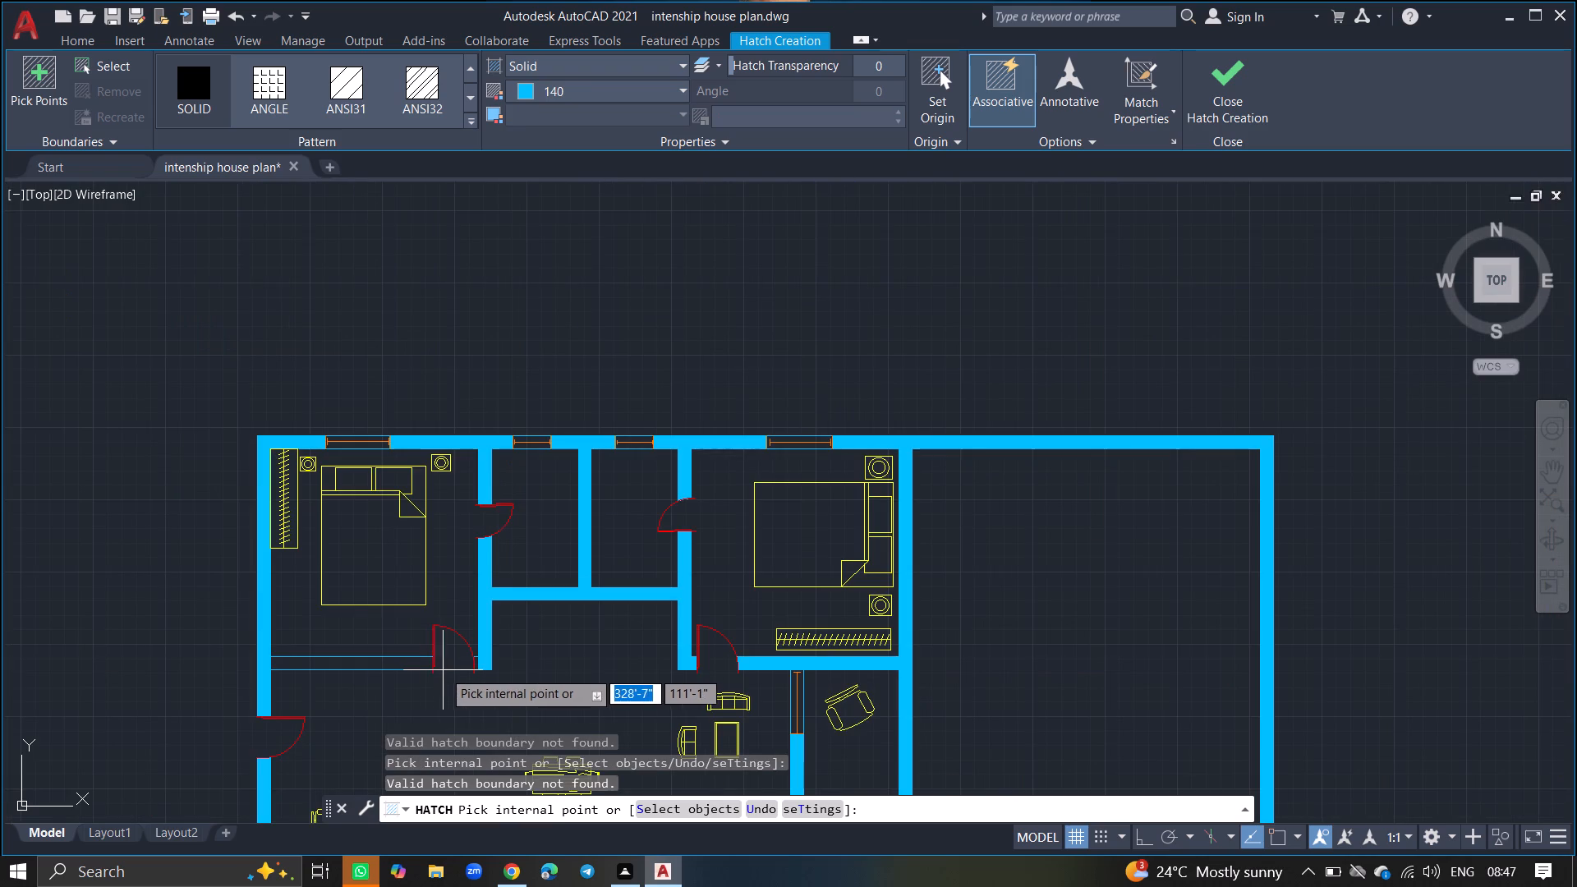
pyautogui.click(358, 664)
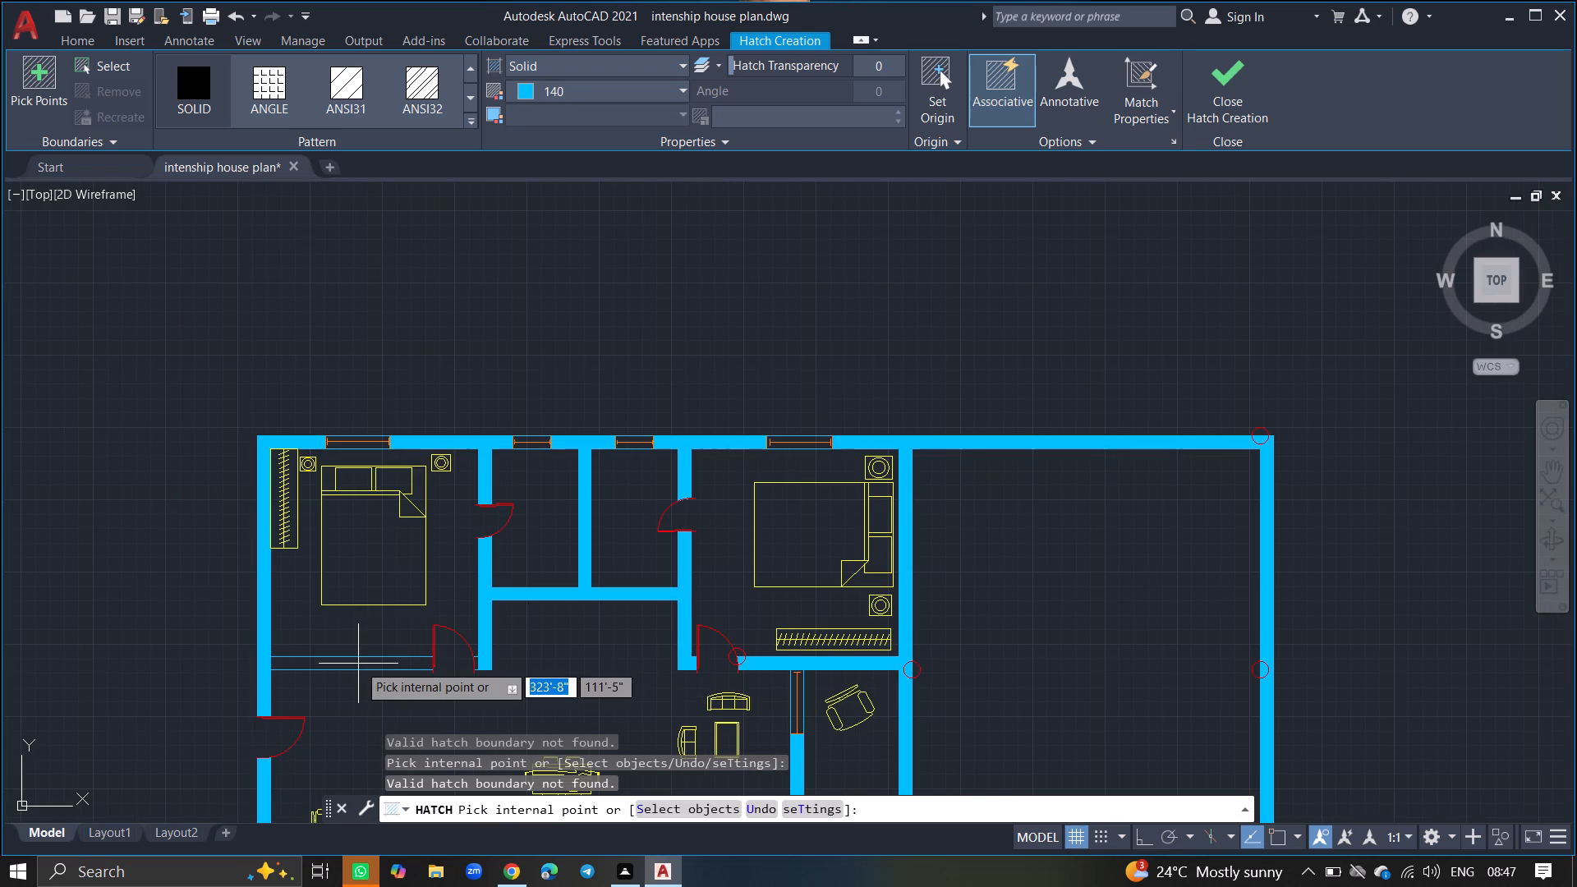
pyautogui.keyDown('ctrl'); pyautogui.scroll(5, 358, 664); pyautogui.keyUp('ctrl')
pyautogui.click(358, 664)
pyautogui.click(358, 664)
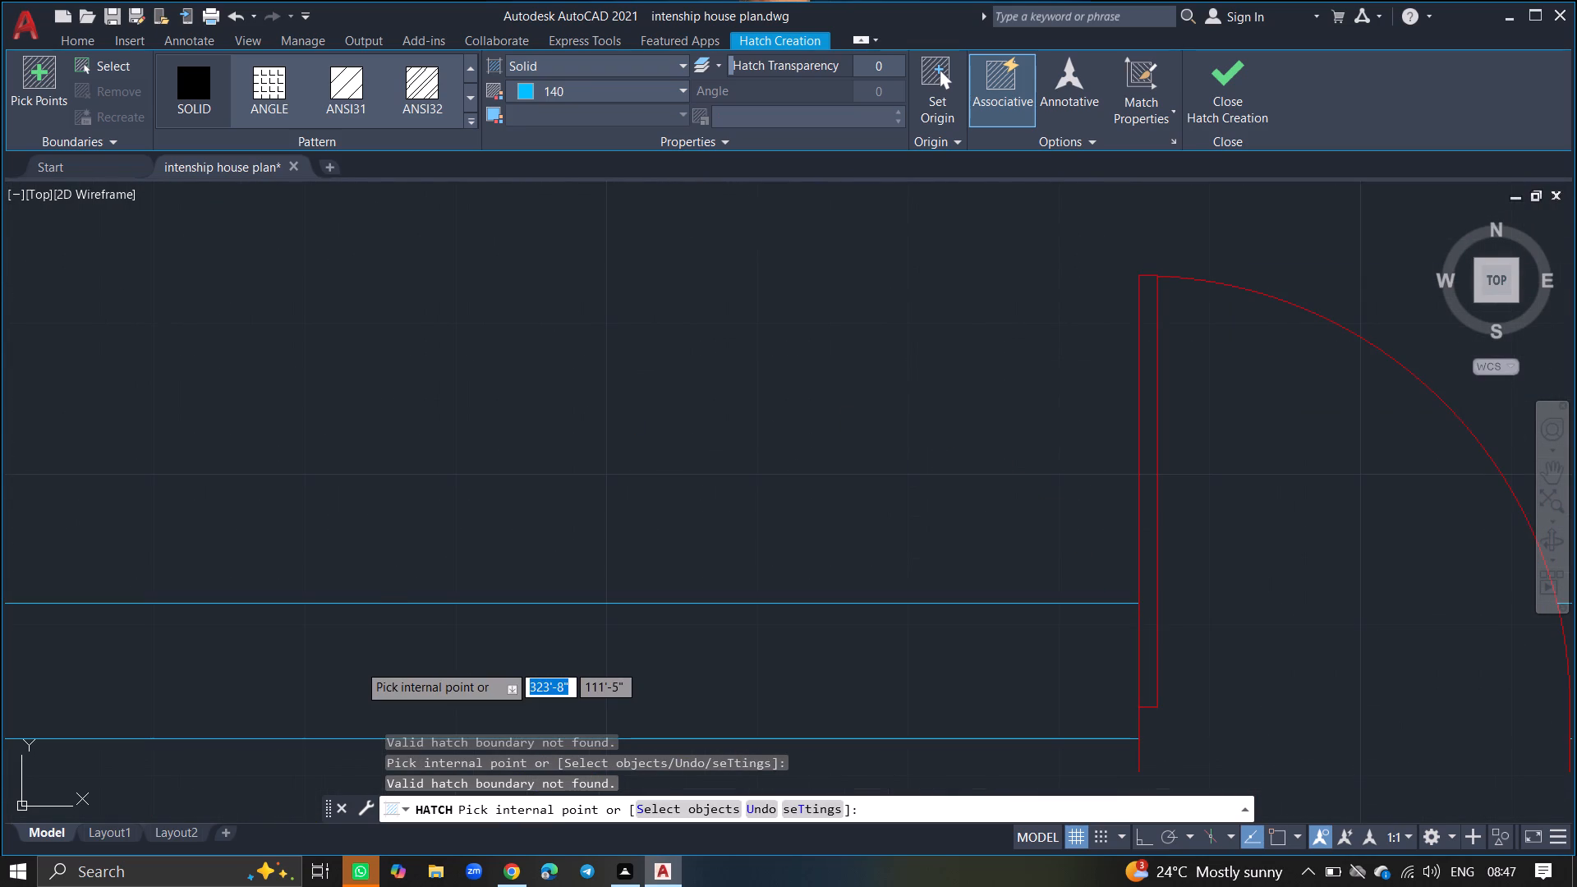
pyautogui.tripleClick(358, 664)
pyautogui.click(358, 664)
pyautogui.doubleClick(358, 664)
pyautogui.click(205, 103)
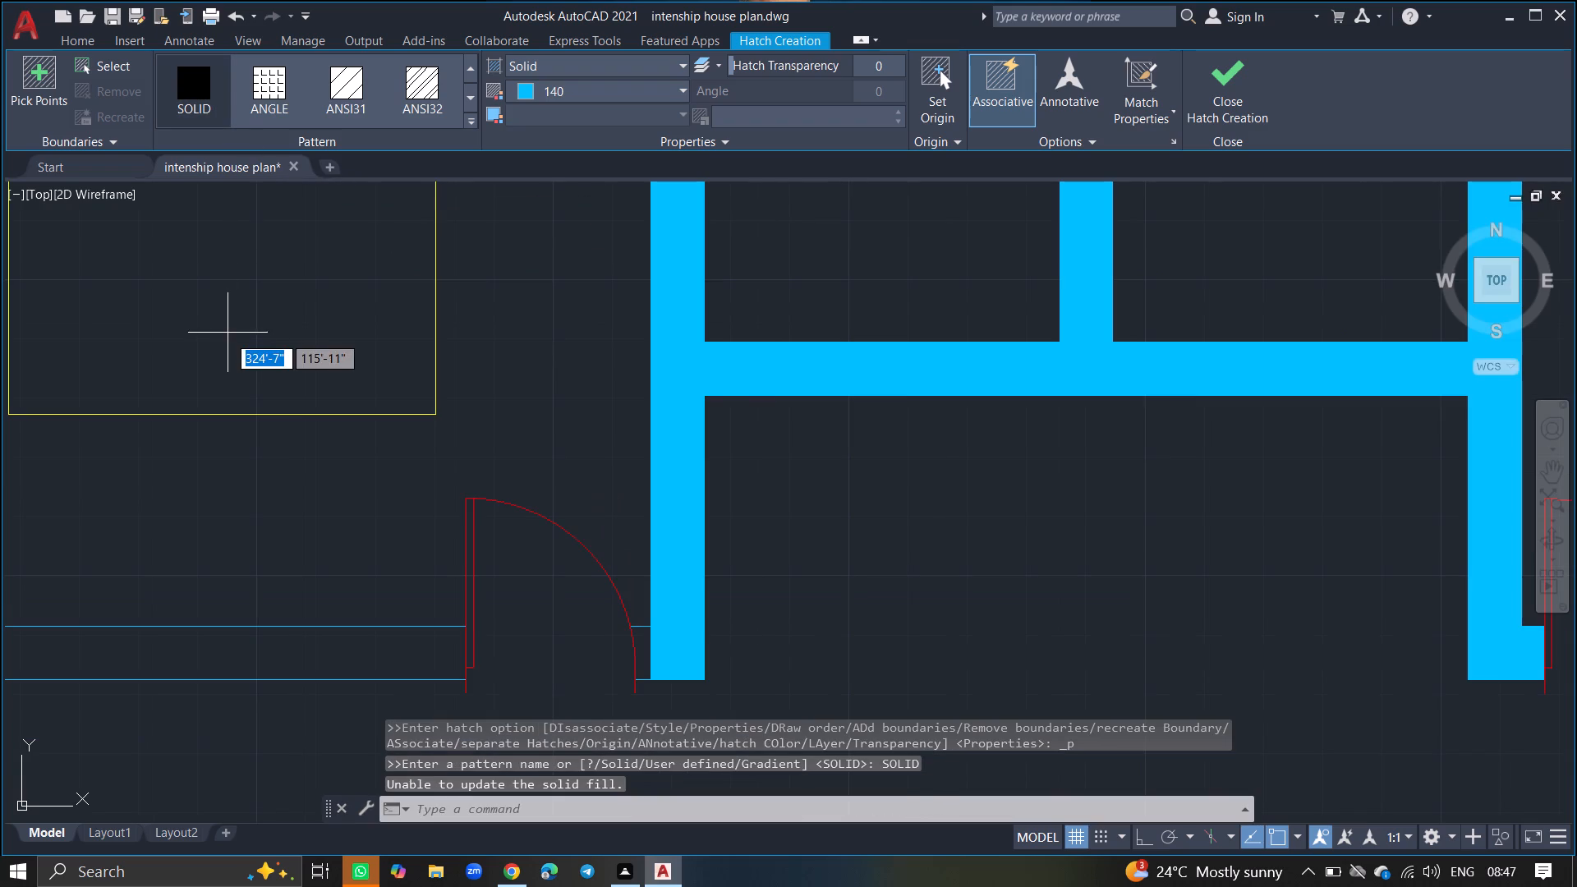
pyautogui.click(211, 642)
pyautogui.keyDown('ctrl'); pyautogui.scroll(-2, 211, 642); pyautogui.keyUp('ctrl')
pyautogui.click(211, 642)
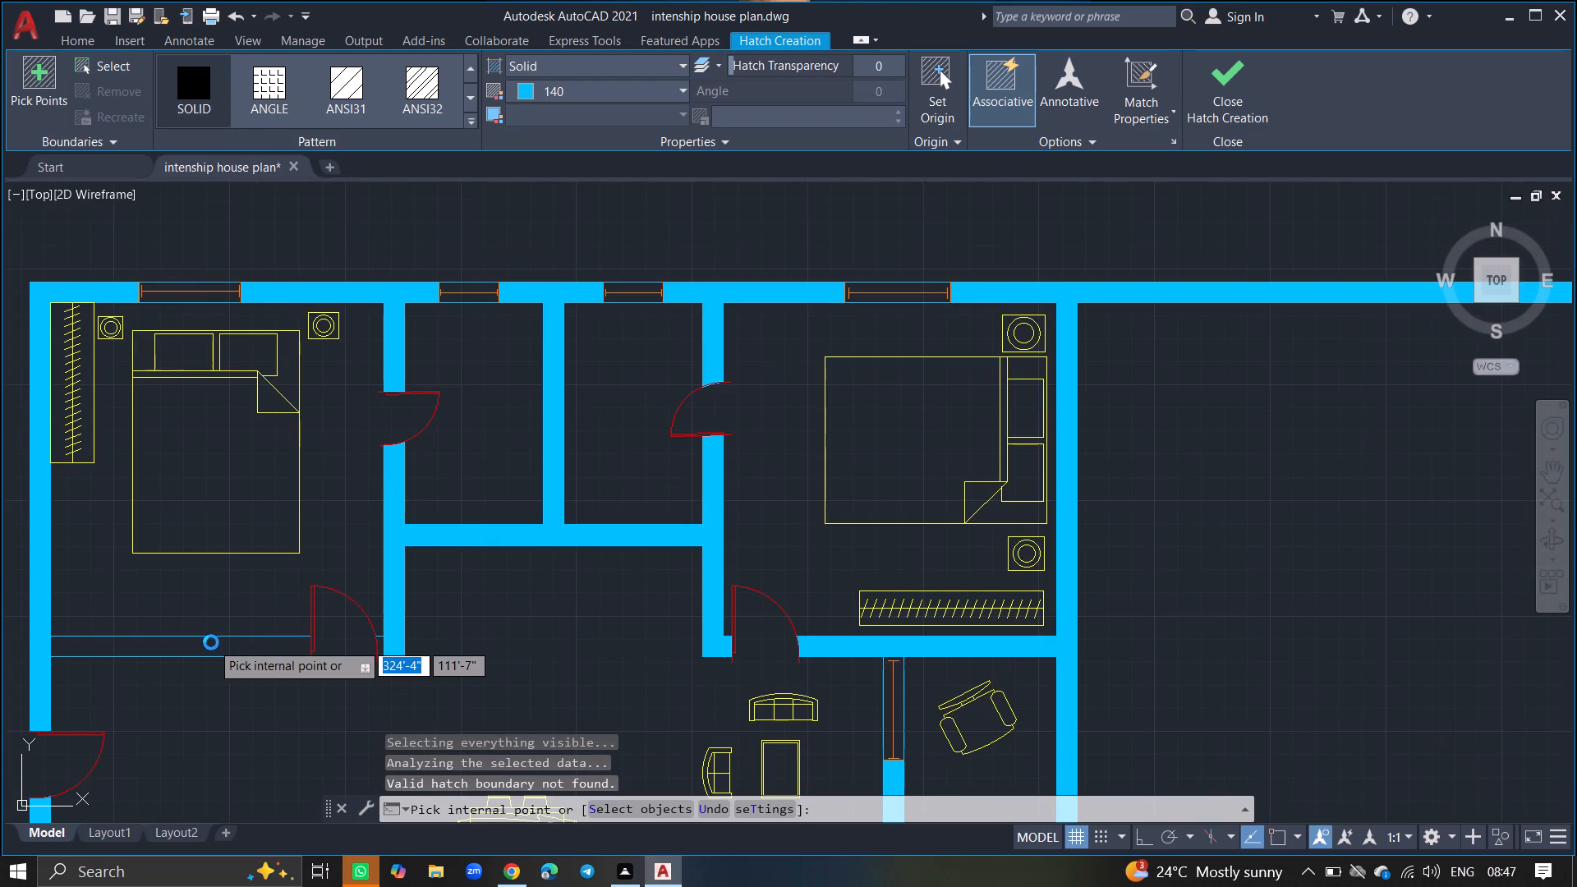
pyautogui.doubleClick(211, 642)
pyautogui.click(211, 642)
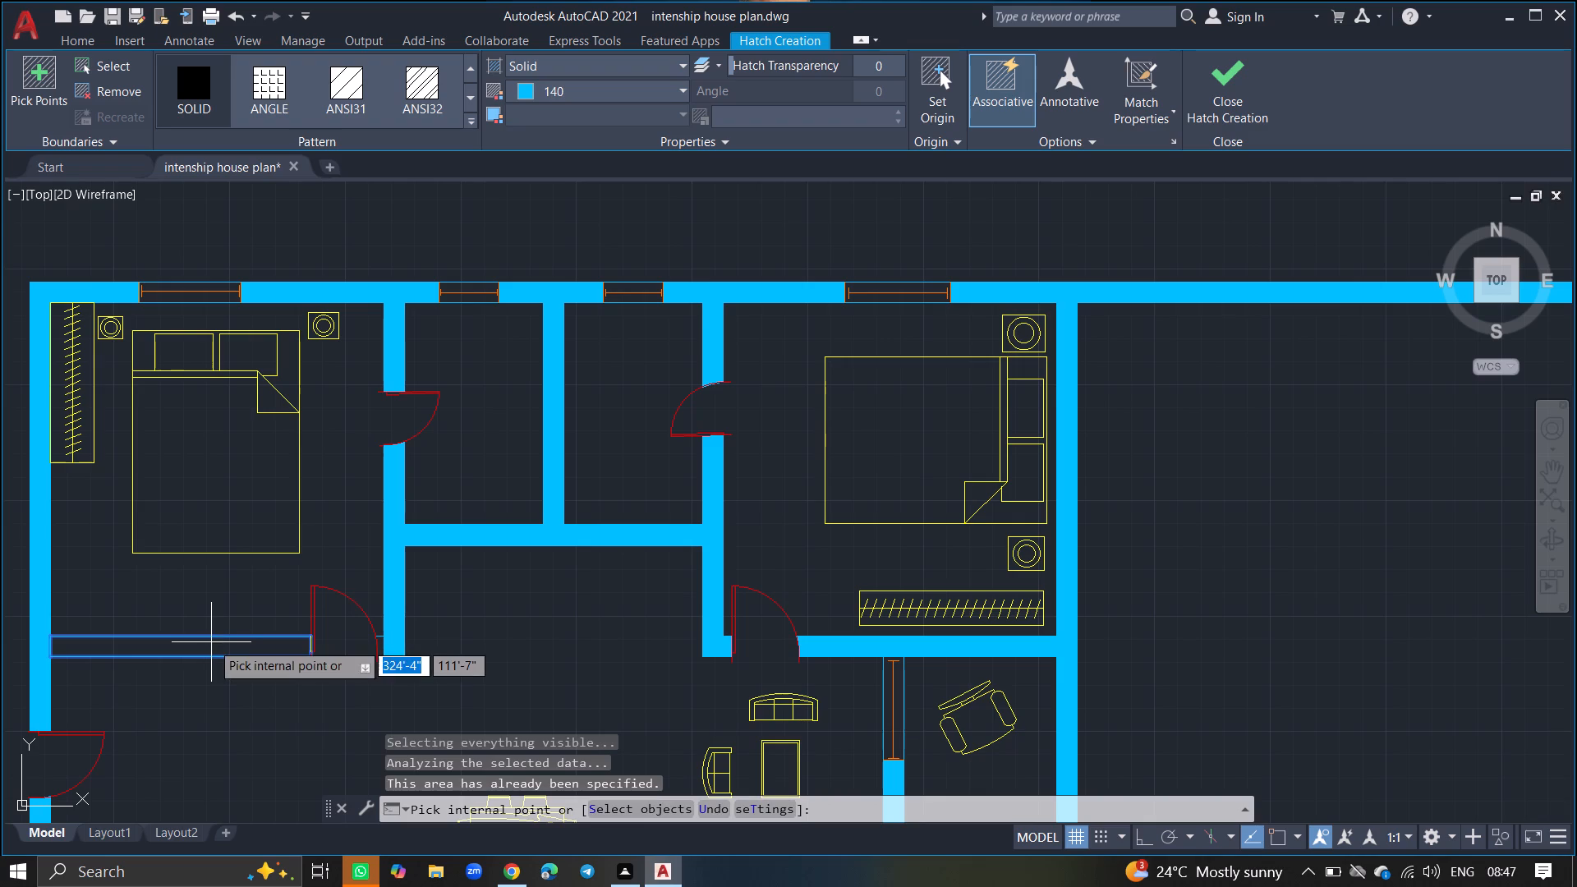
pyautogui.tripleClick(211, 642)
pyautogui.tripleClick(211, 642)
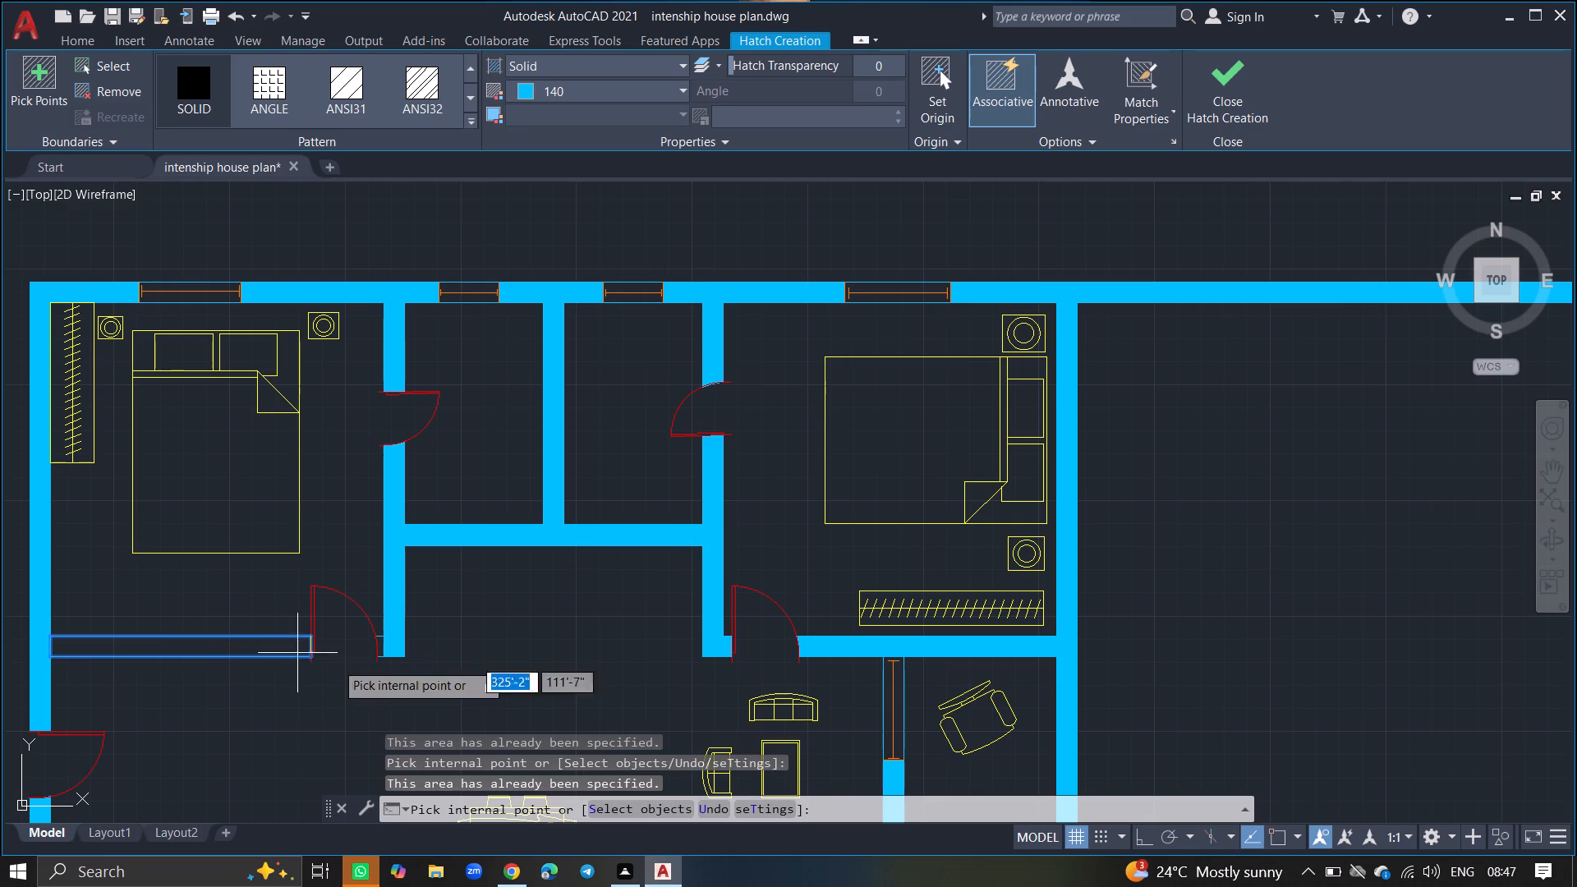
# Include the short wall piece between the western door's swing and the hall corner in the Solid hatch and complete it.
pyautogui.keyDown('ctrl'); pyautogui.scroll(6, 387, 646); pyautogui.keyUp('ctrl')
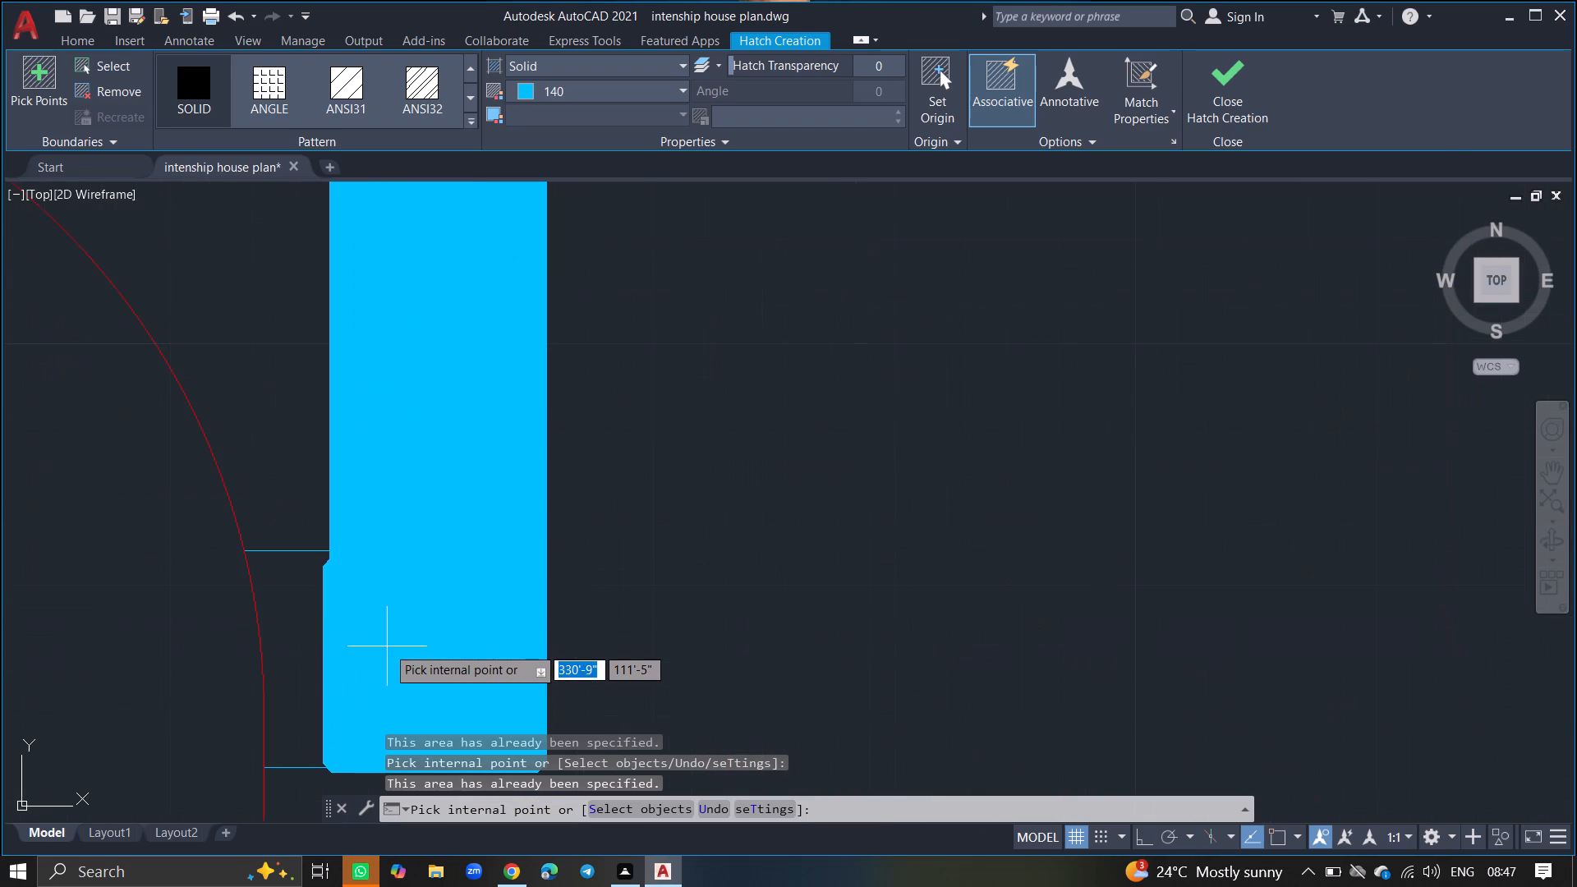
pyautogui.click(278, 642)
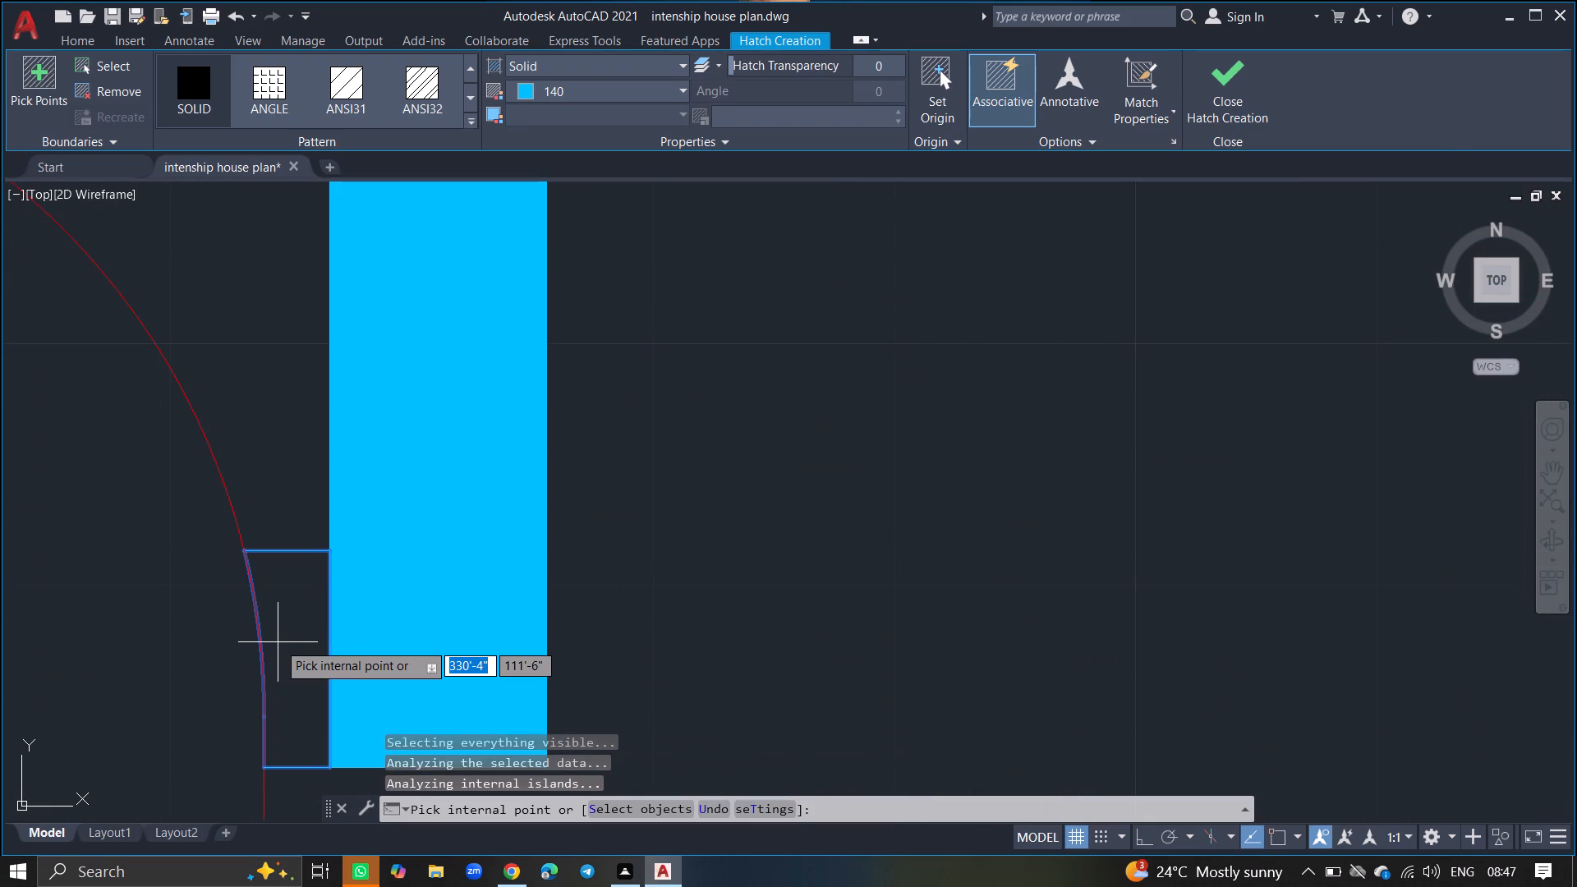
pyautogui.click(278, 642)
pyautogui.click(278, 642)
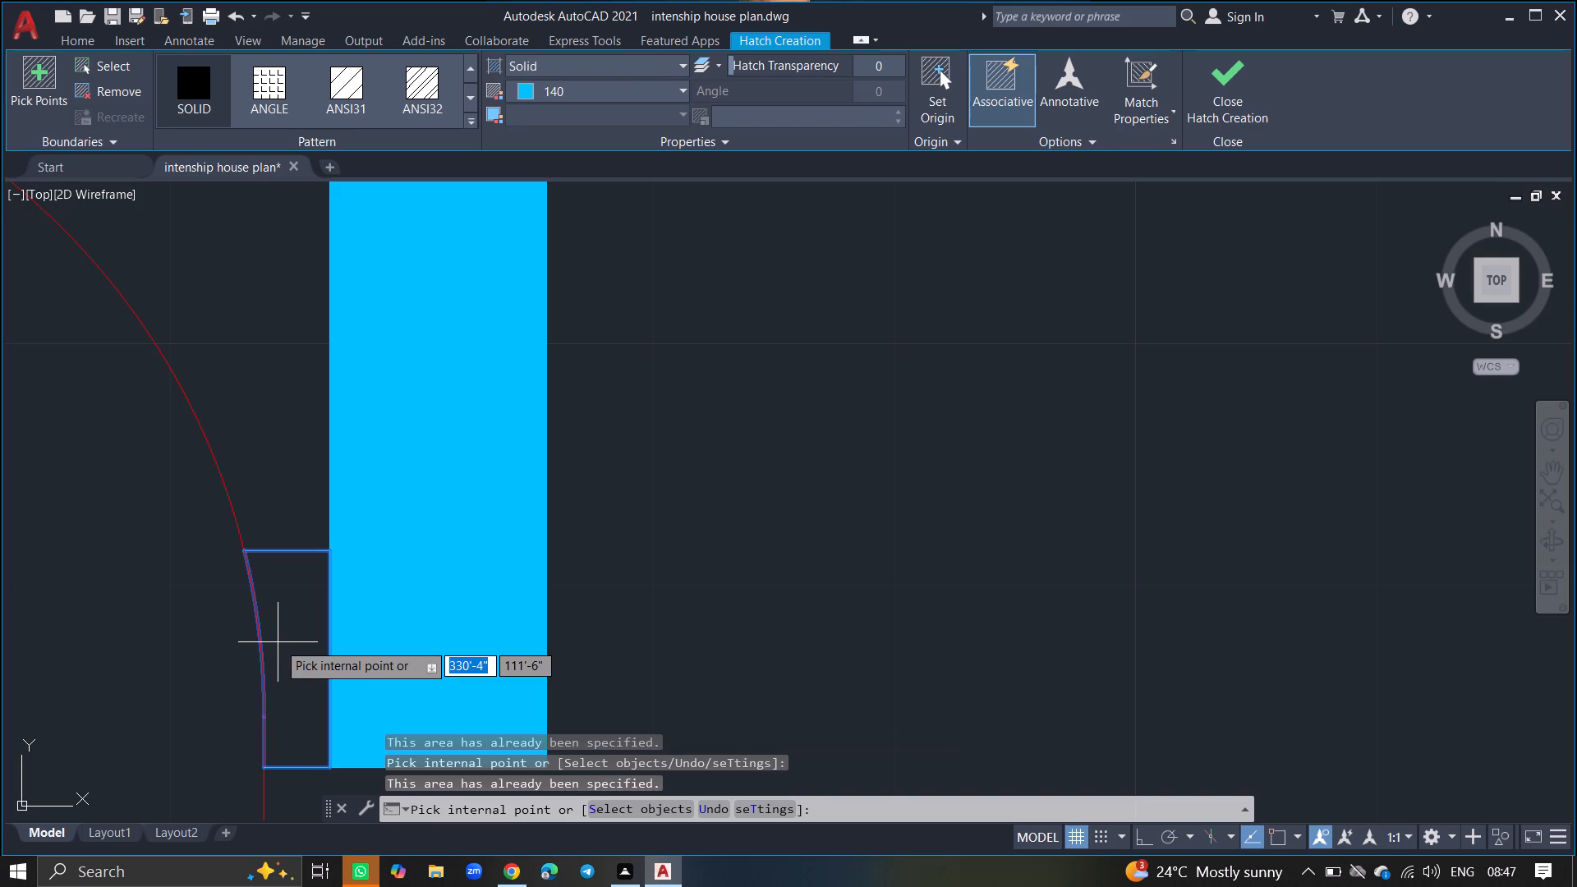
pyautogui.press('Return')
# Insert the rectangular table block from the Home - Space Planner library into the empty area east of the house plan.
pyautogui.keyDown('ctrl'); pyautogui.scroll(-4, 377, 621); pyautogui.keyUp('ctrl')
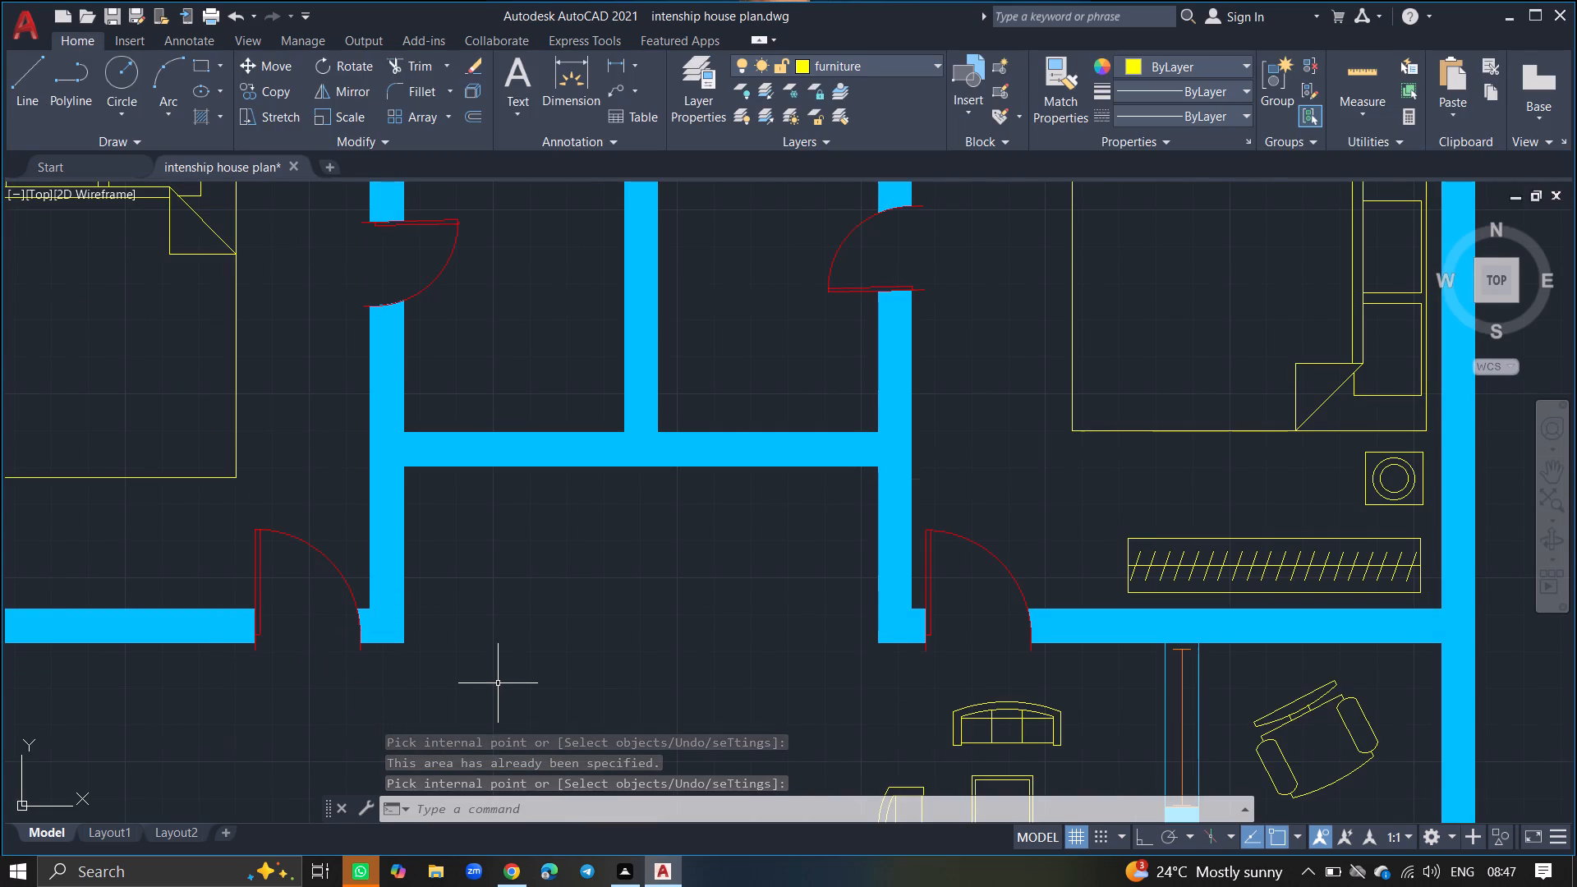
pyautogui.keyDown('ctrl'); pyautogui.scroll(-2, 498, 683); pyautogui.keyUp('ctrl')
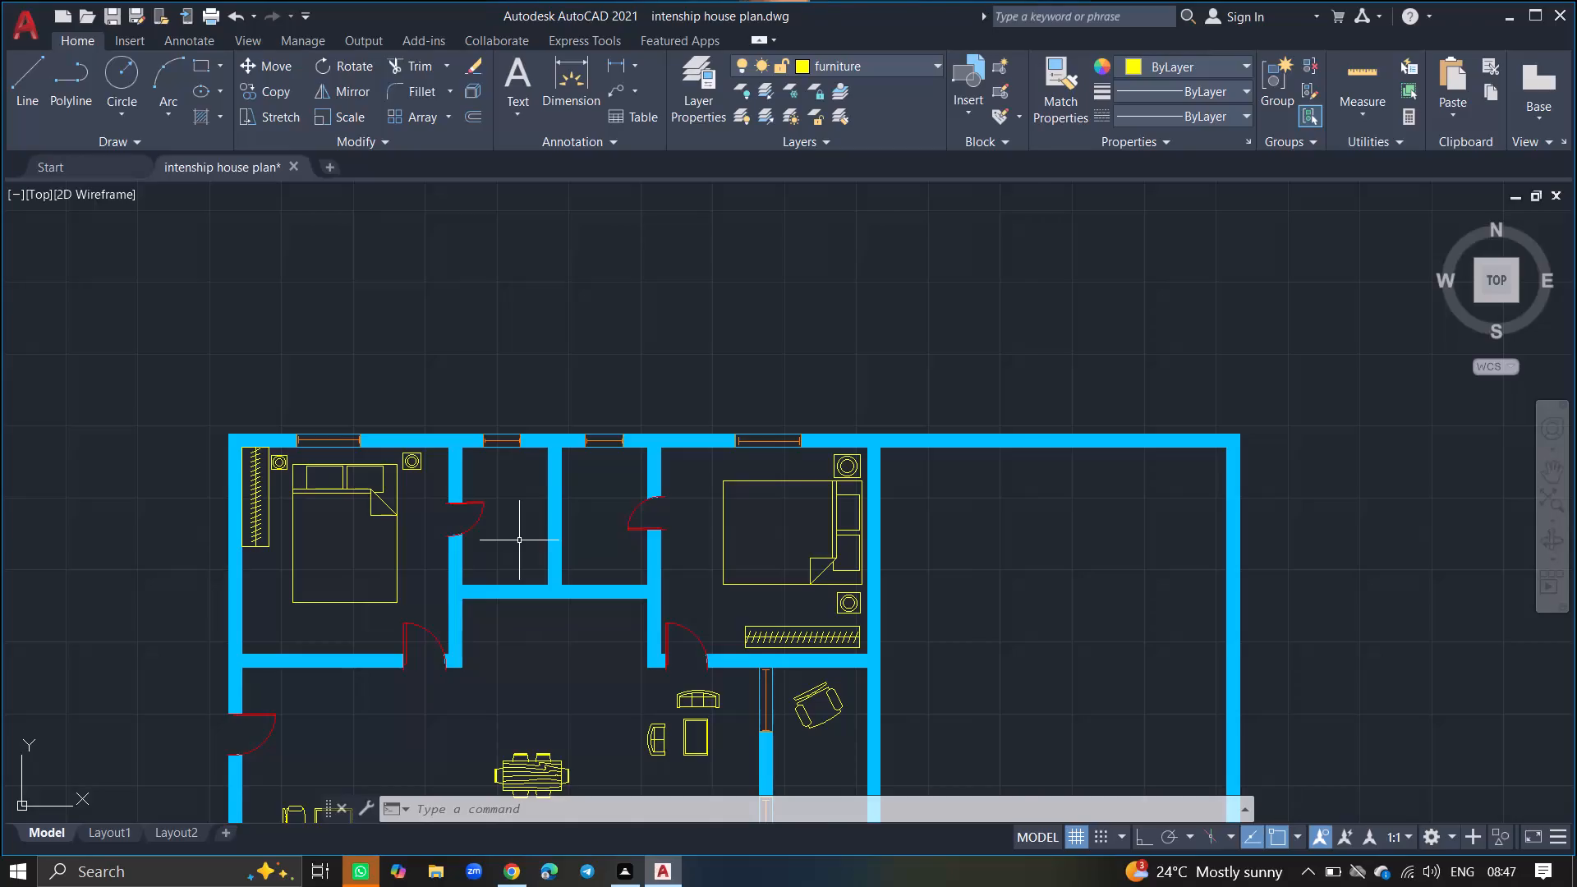
pyautogui.hotkey('ctrl', '2')
pyautogui.keyDown('ctrl'); pyautogui.scroll(-5, 519, 540); pyautogui.keyUp('ctrl')
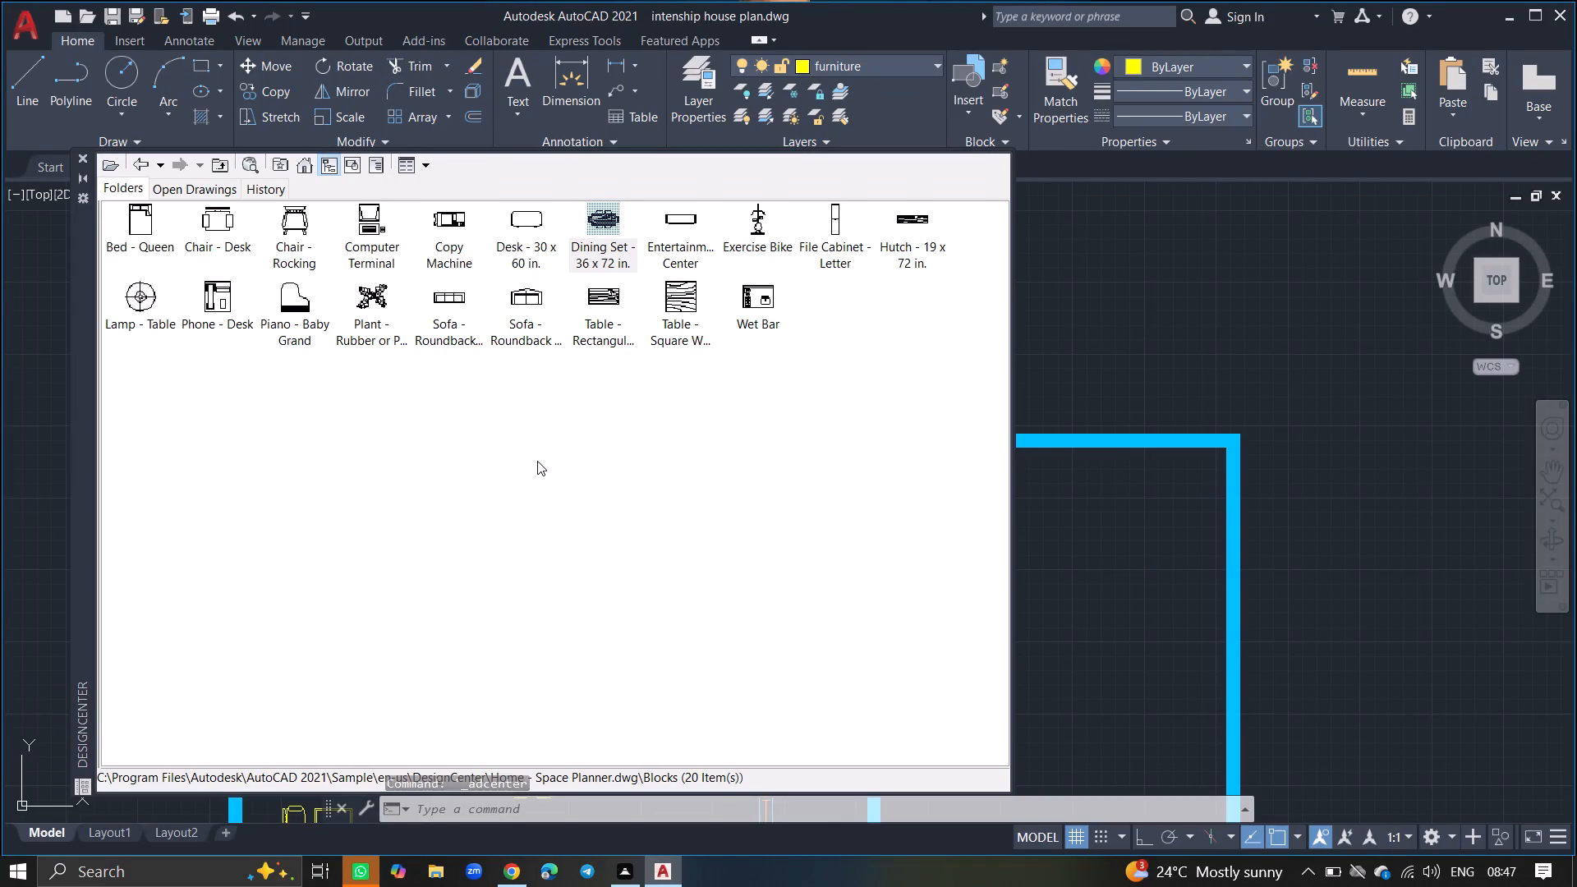
pyautogui.press('Escape')
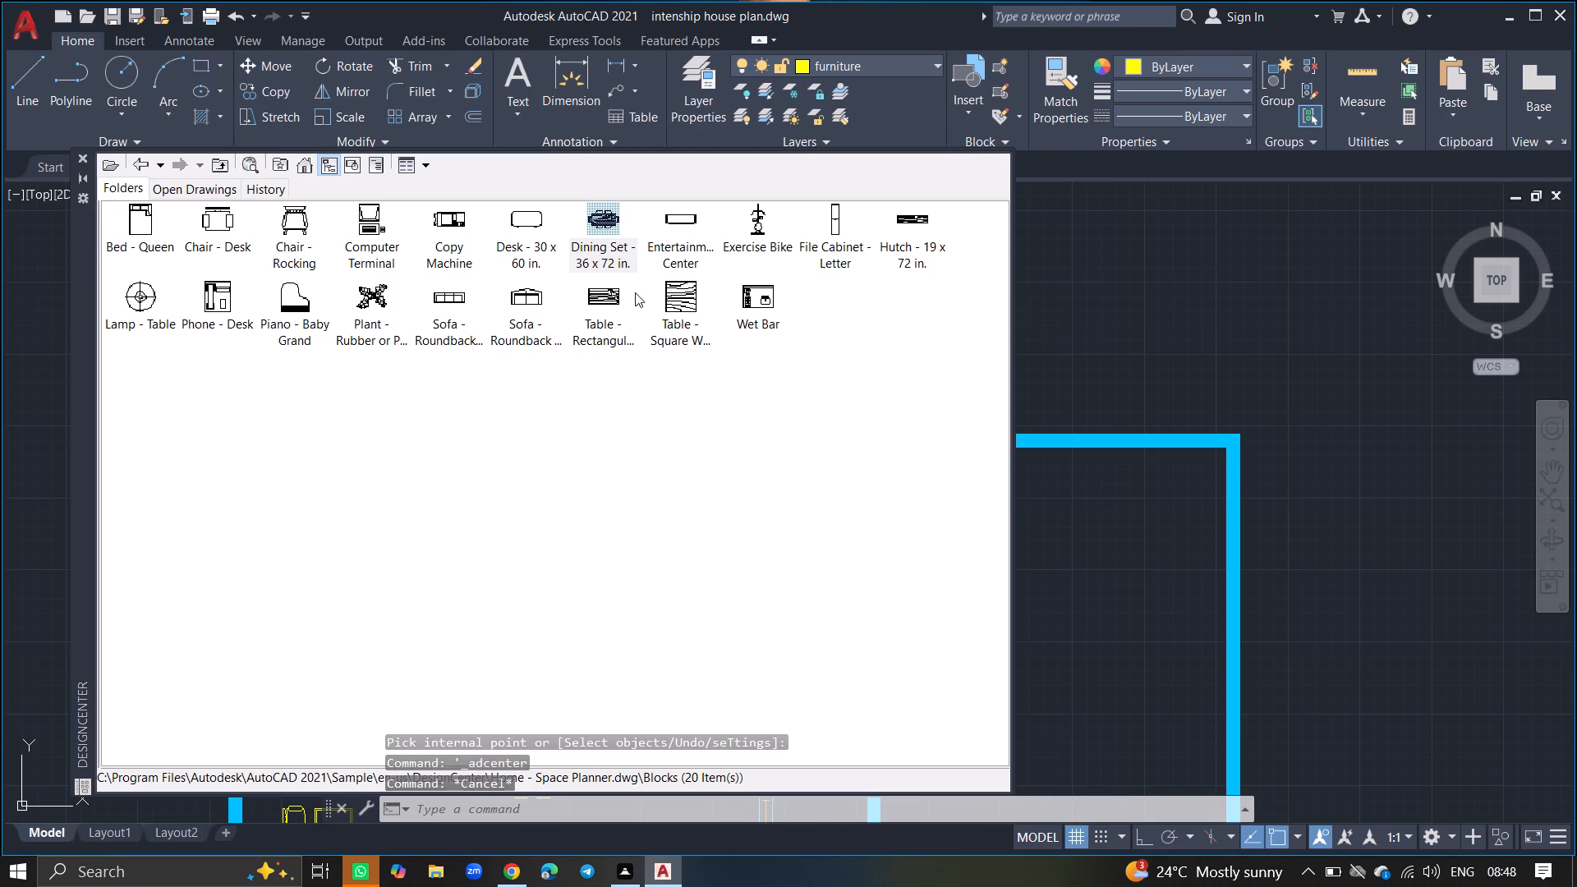
pyautogui.click(585, 300)
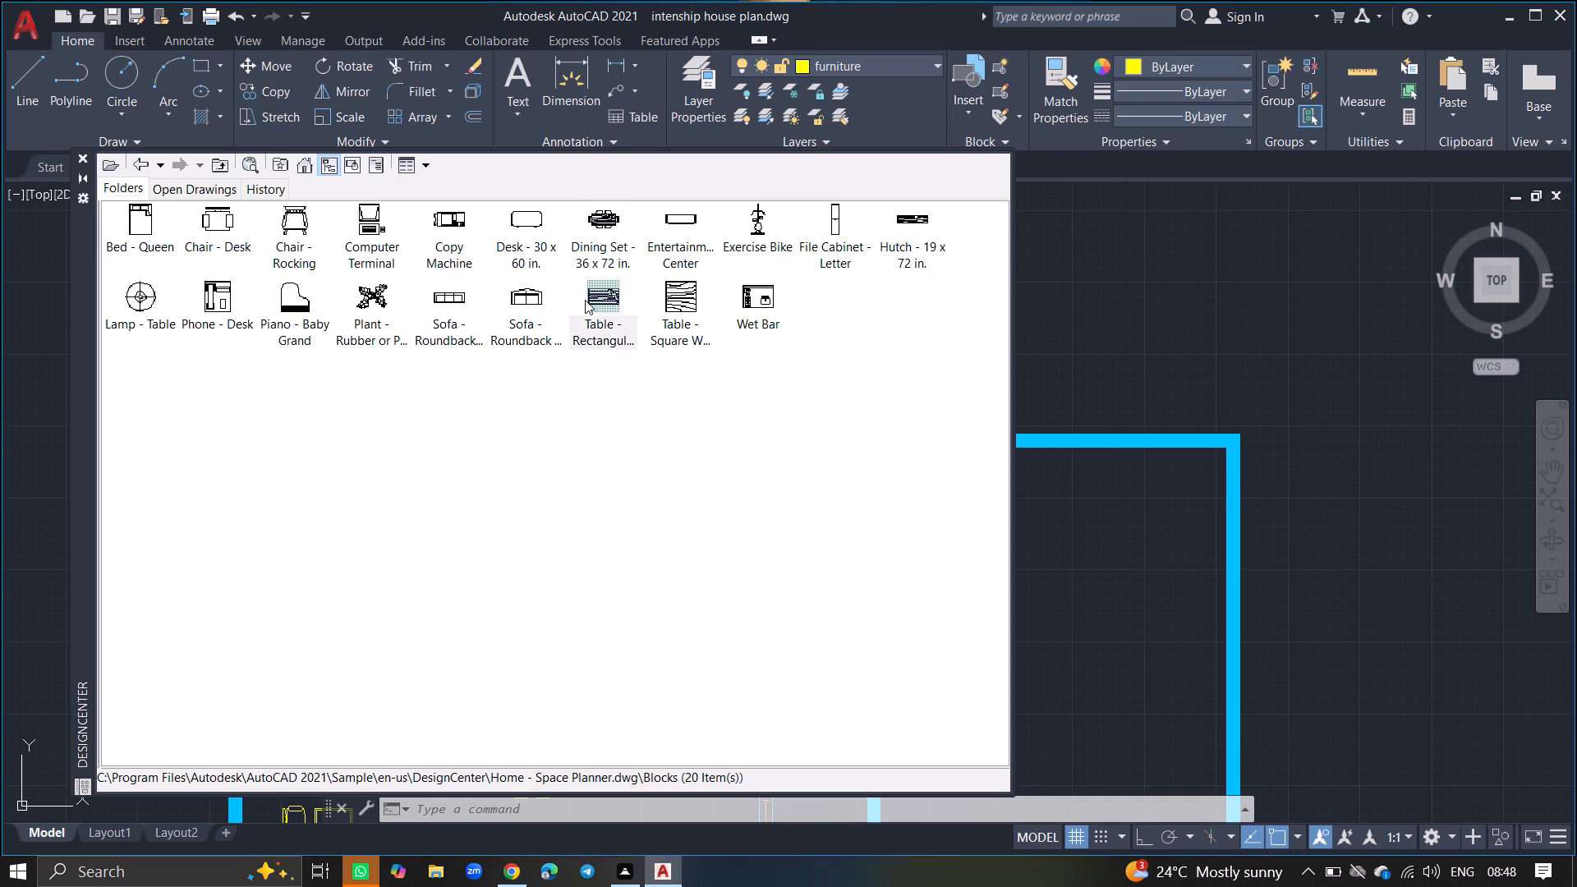
pyautogui.moveTo(585, 300); pyautogui.dragTo(1275, 411)
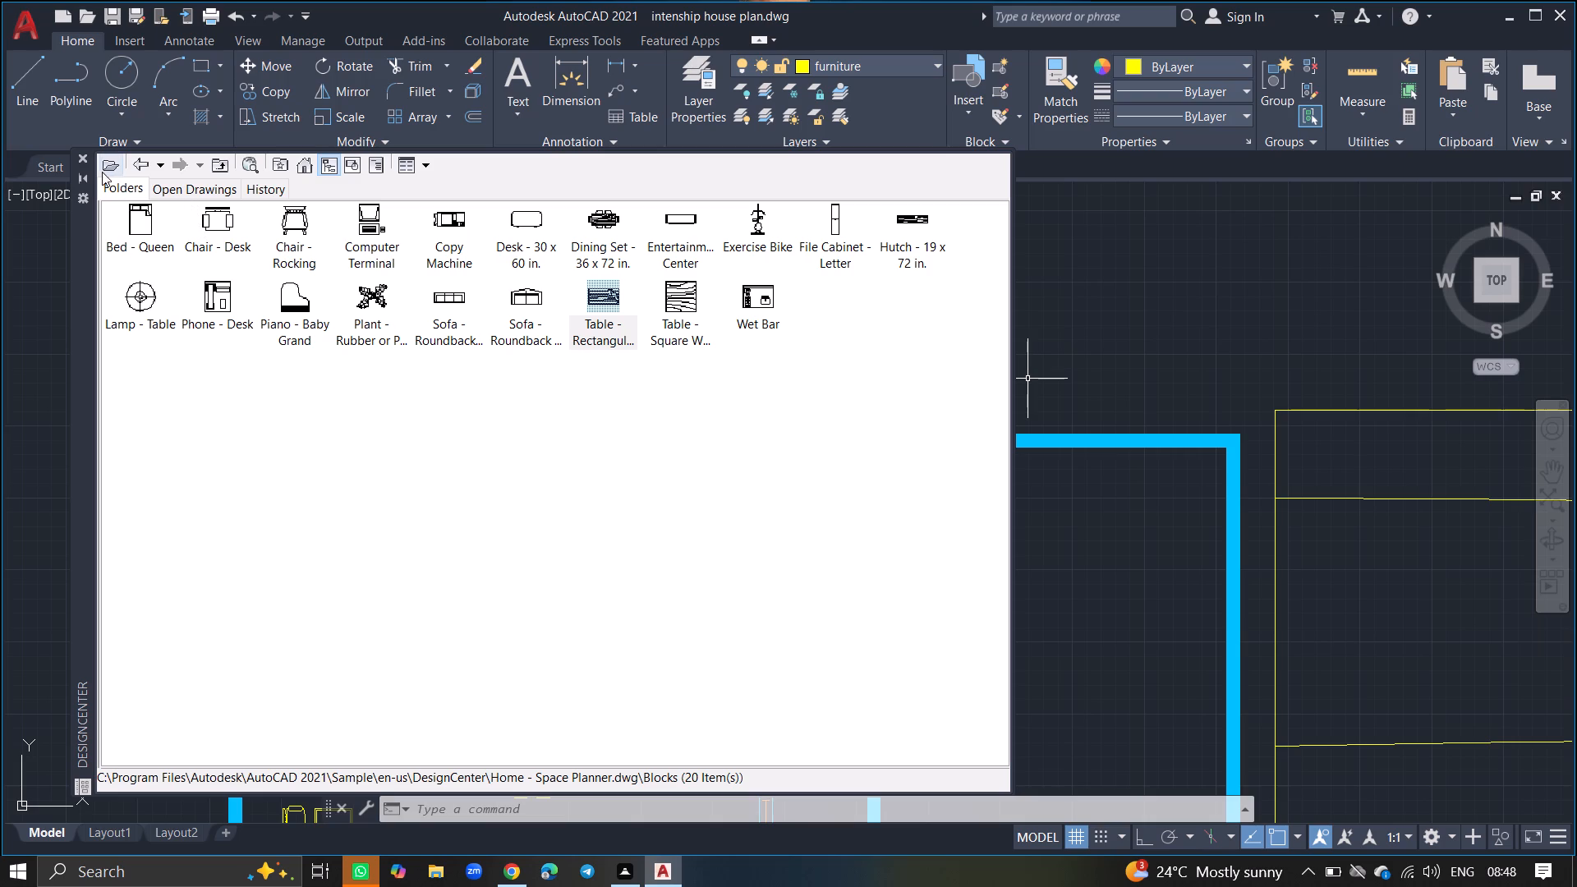
pyautogui.click(82, 159)
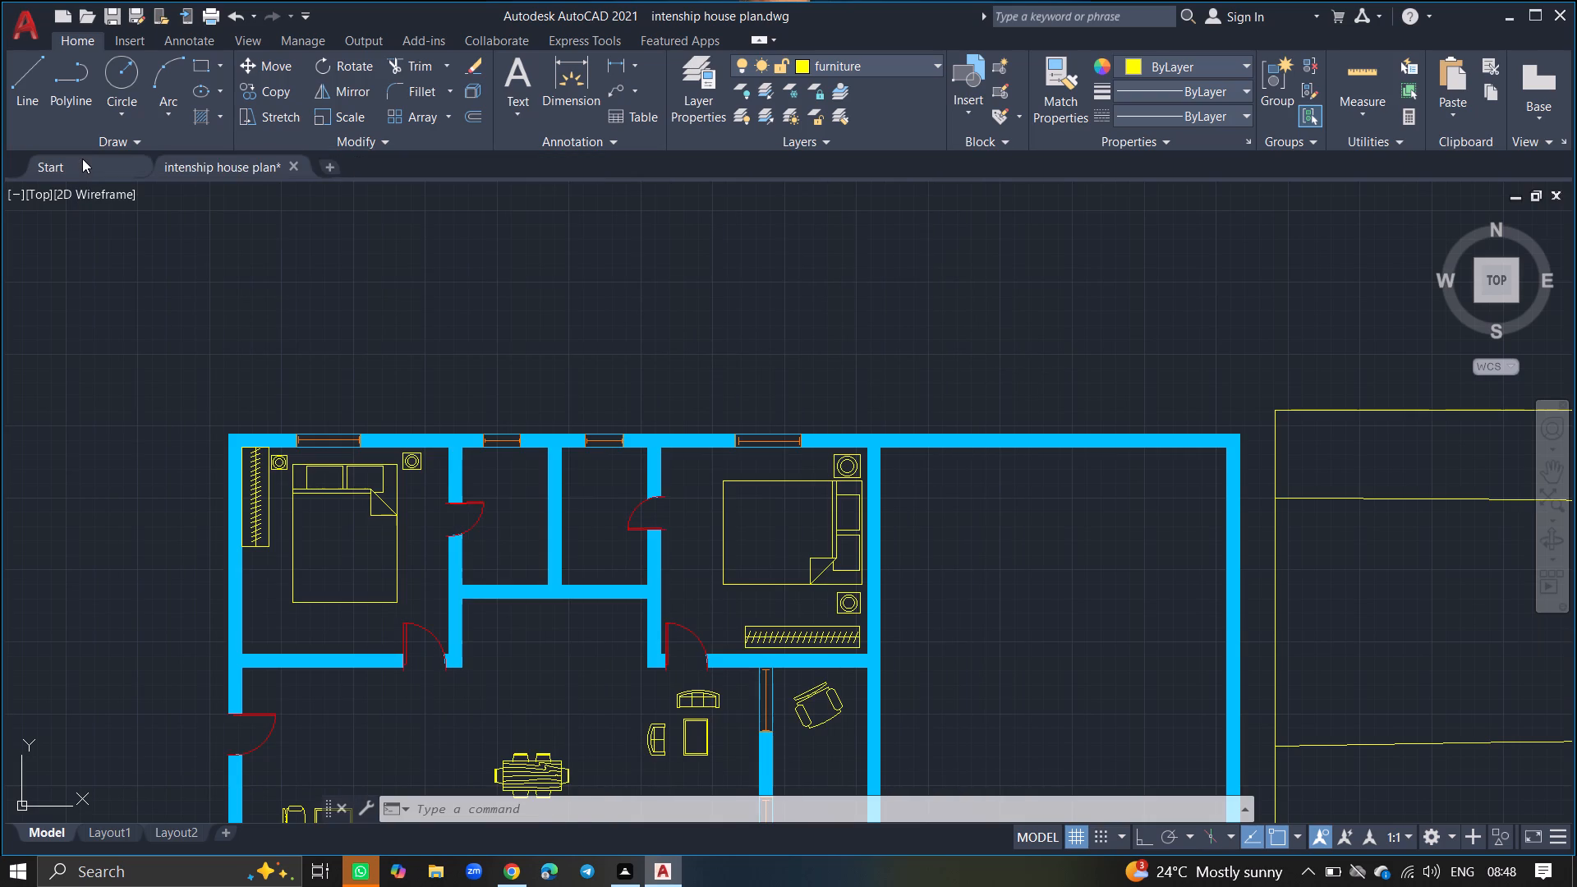
# Scale the oversized wood-grain table down freehand to a small fraction of its size, about a point on its upper edge.
pyautogui.keyDown('ctrl'); pyautogui.scroll(-3, 82, 159); pyautogui.keyUp('ctrl')
pyautogui.keyDown('ctrl'); pyautogui.scroll(-4, 263, 448); pyautogui.keyUp('ctrl')
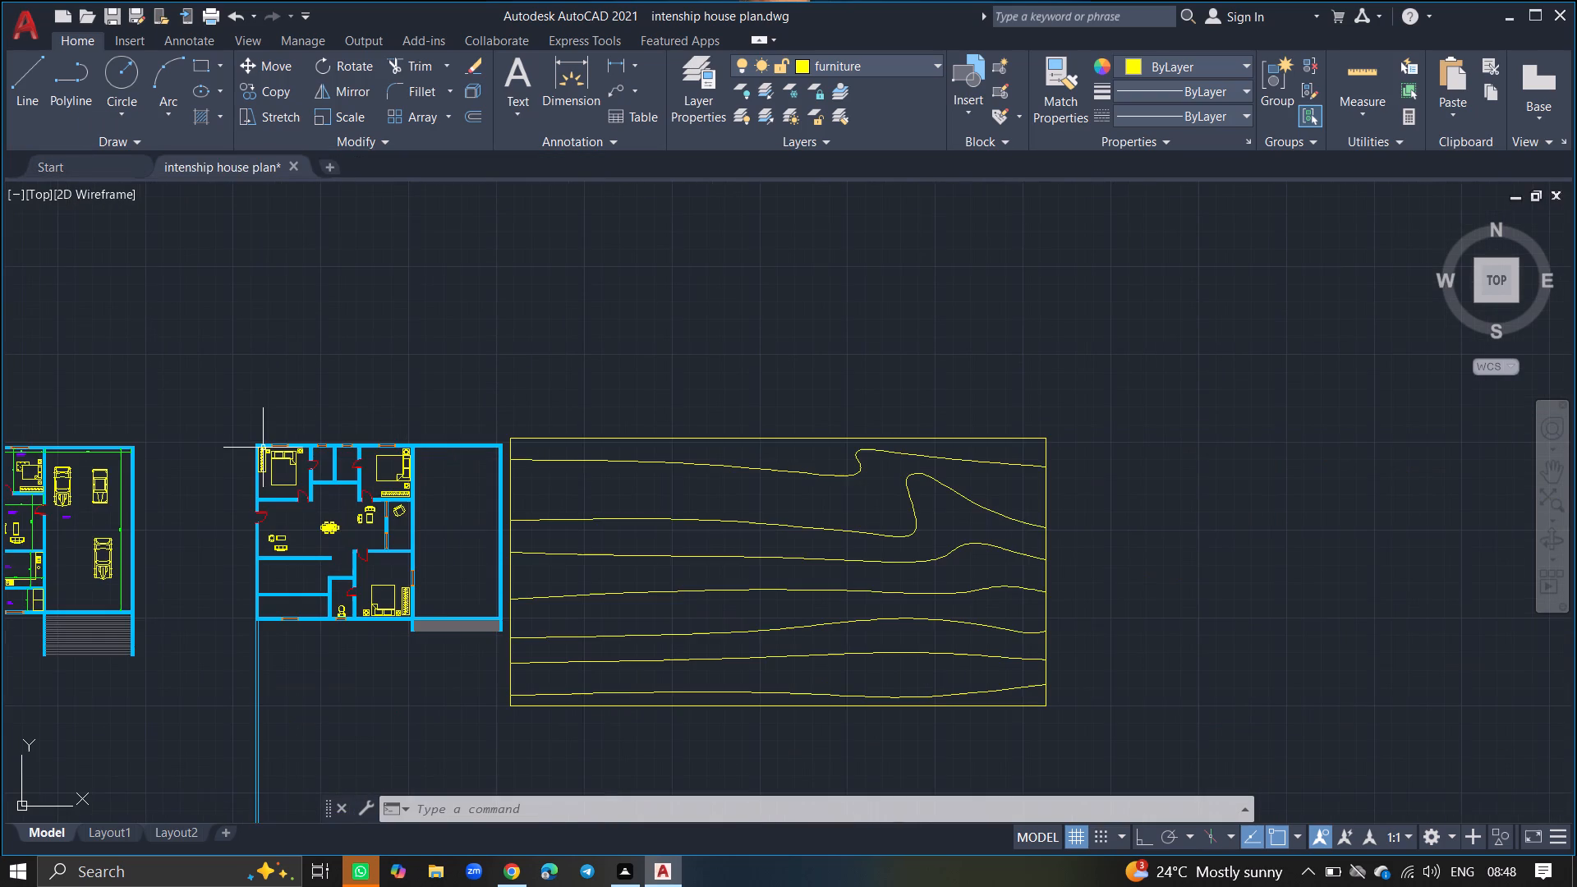
pyautogui.click(742, 386)
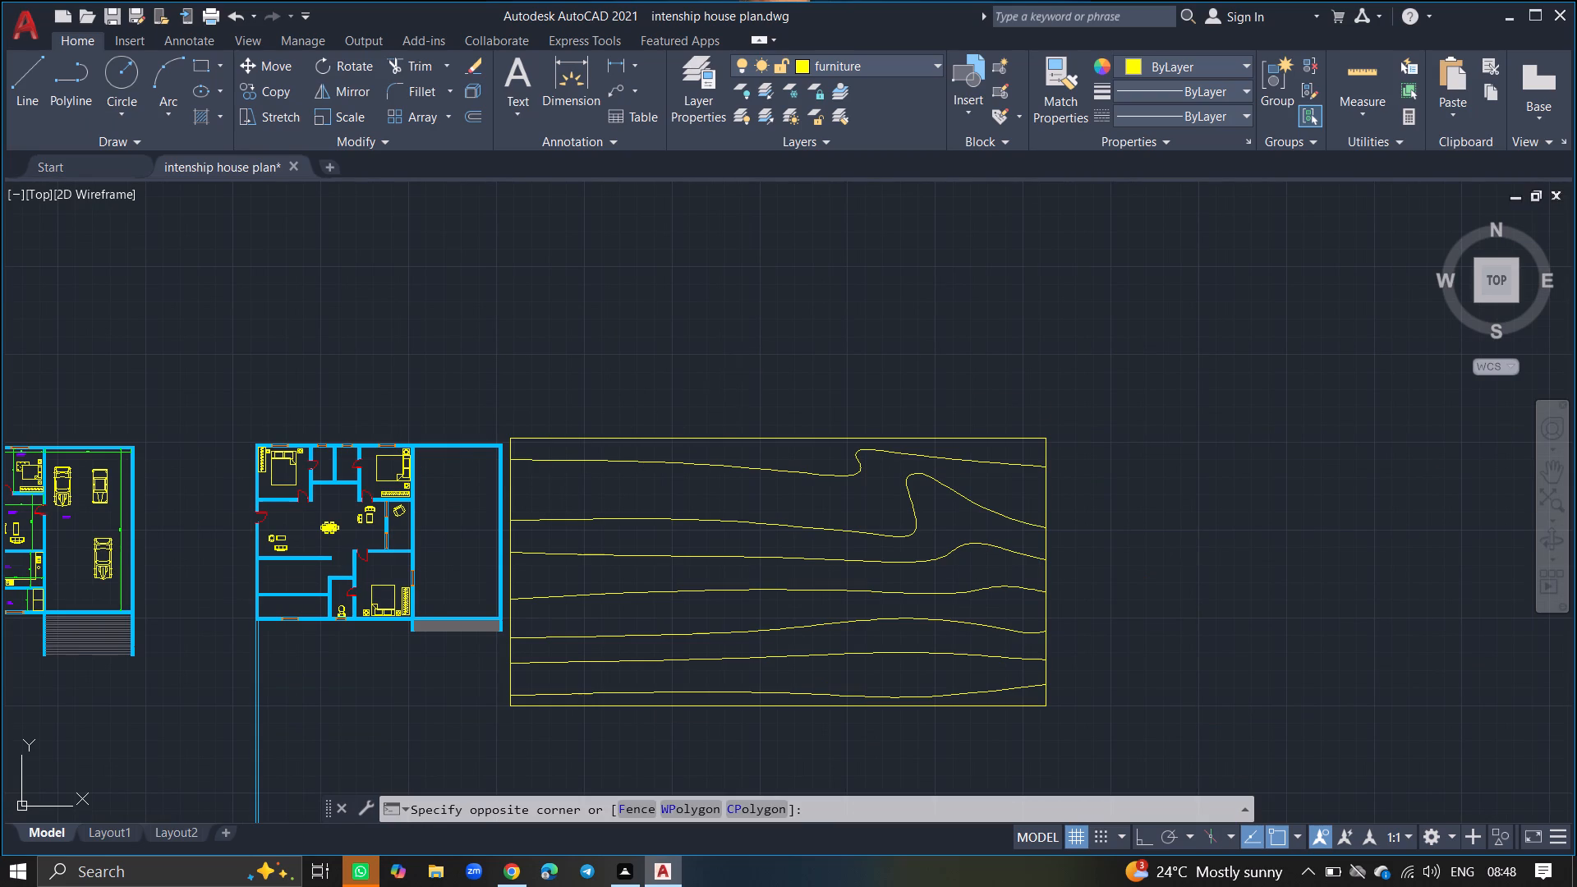
pyautogui.click(661, 717)
pyautogui.write('SC')
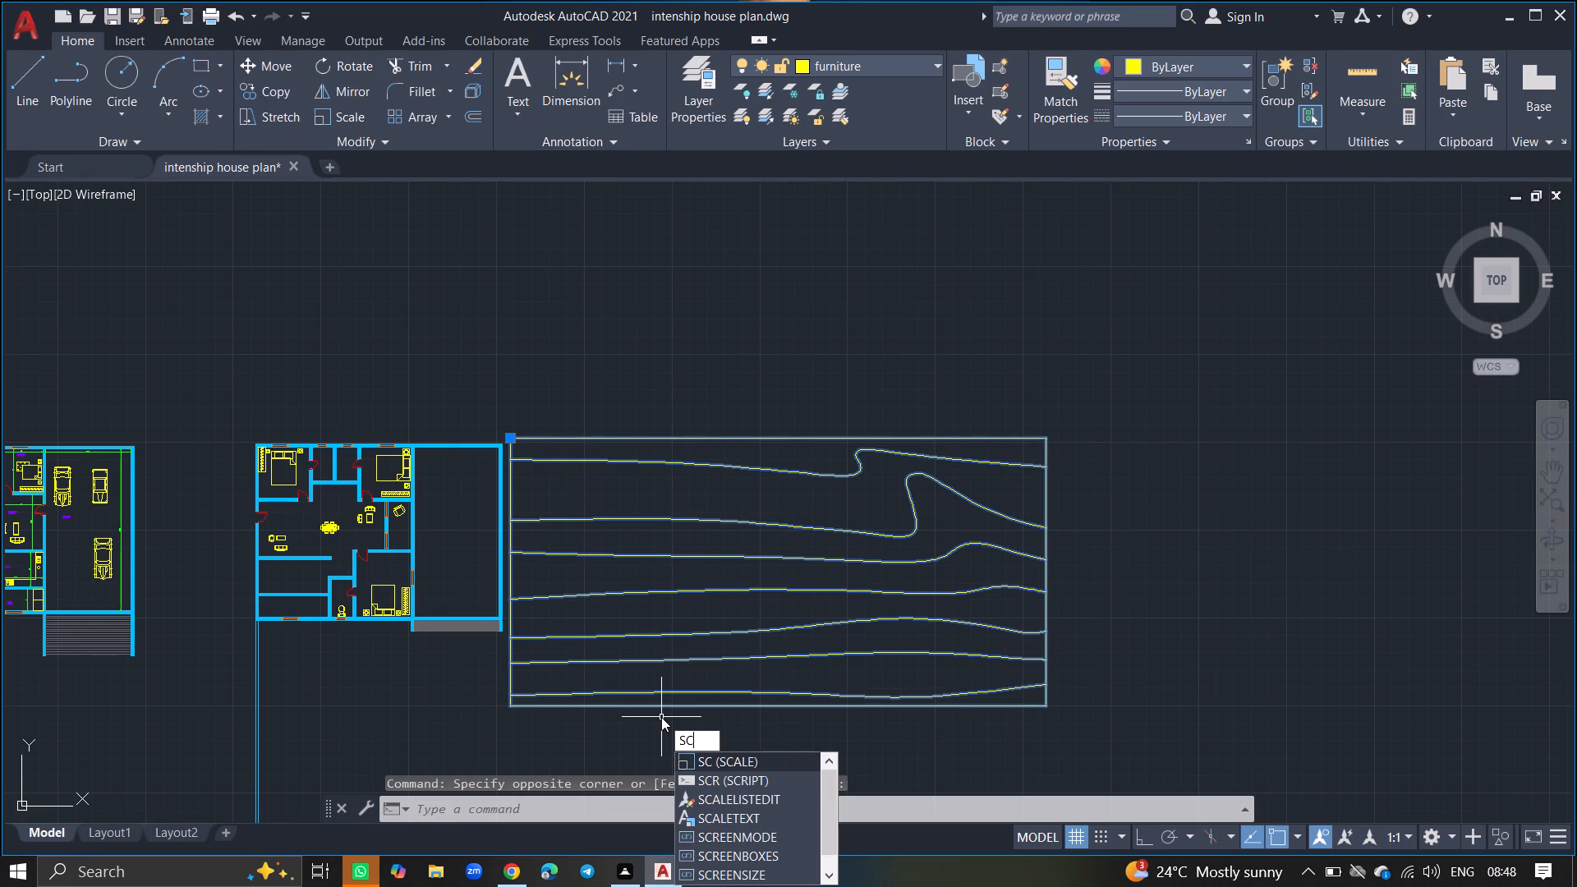
pyautogui.press('Return')
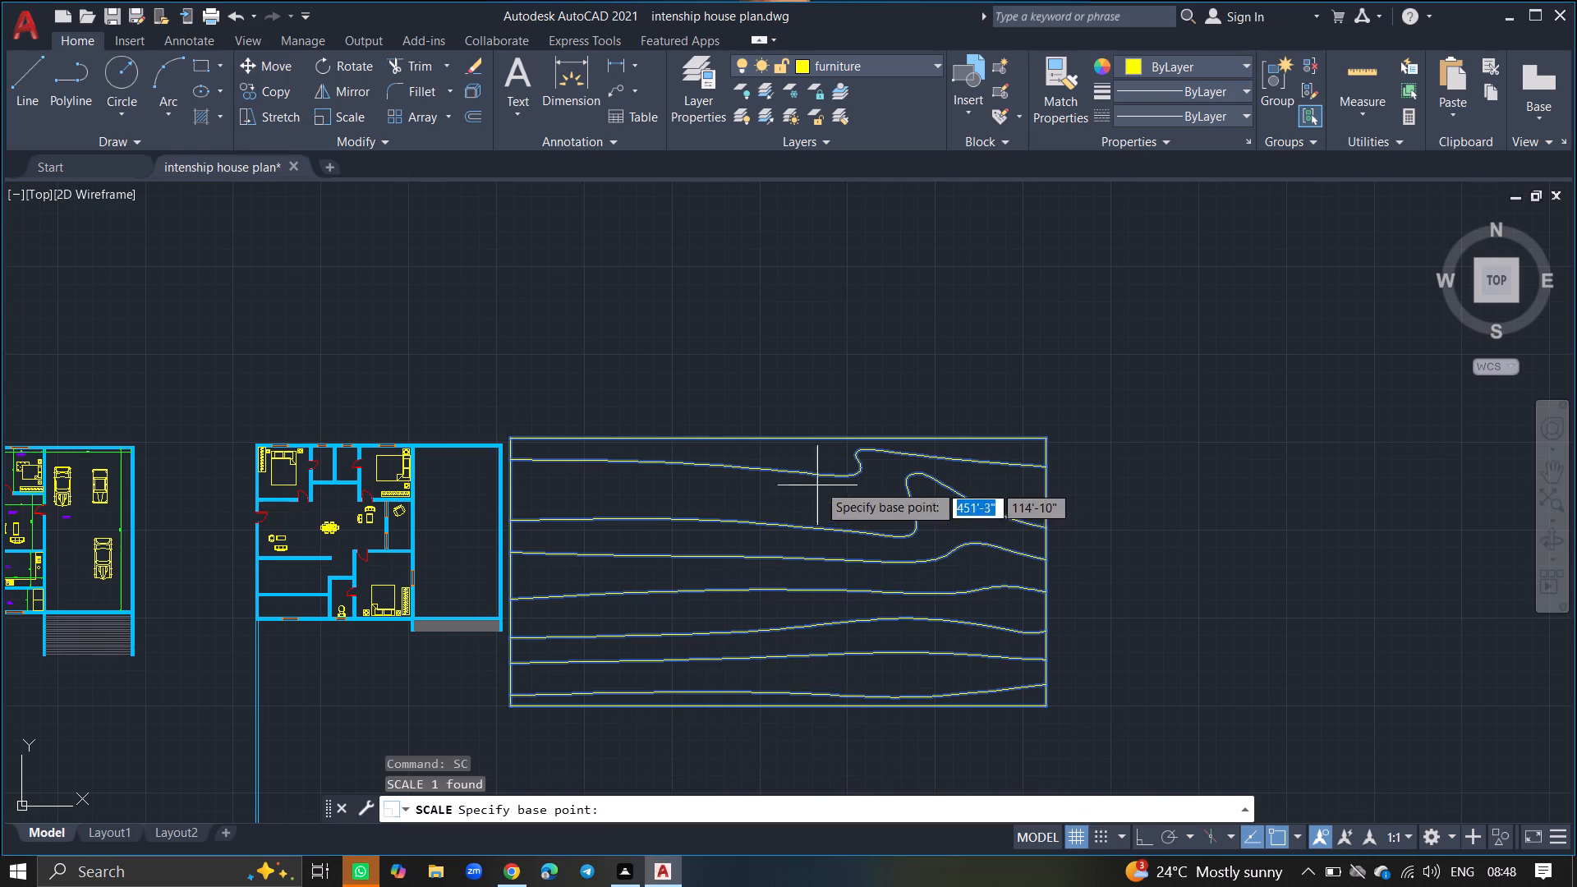
pyautogui.click(789, 443)
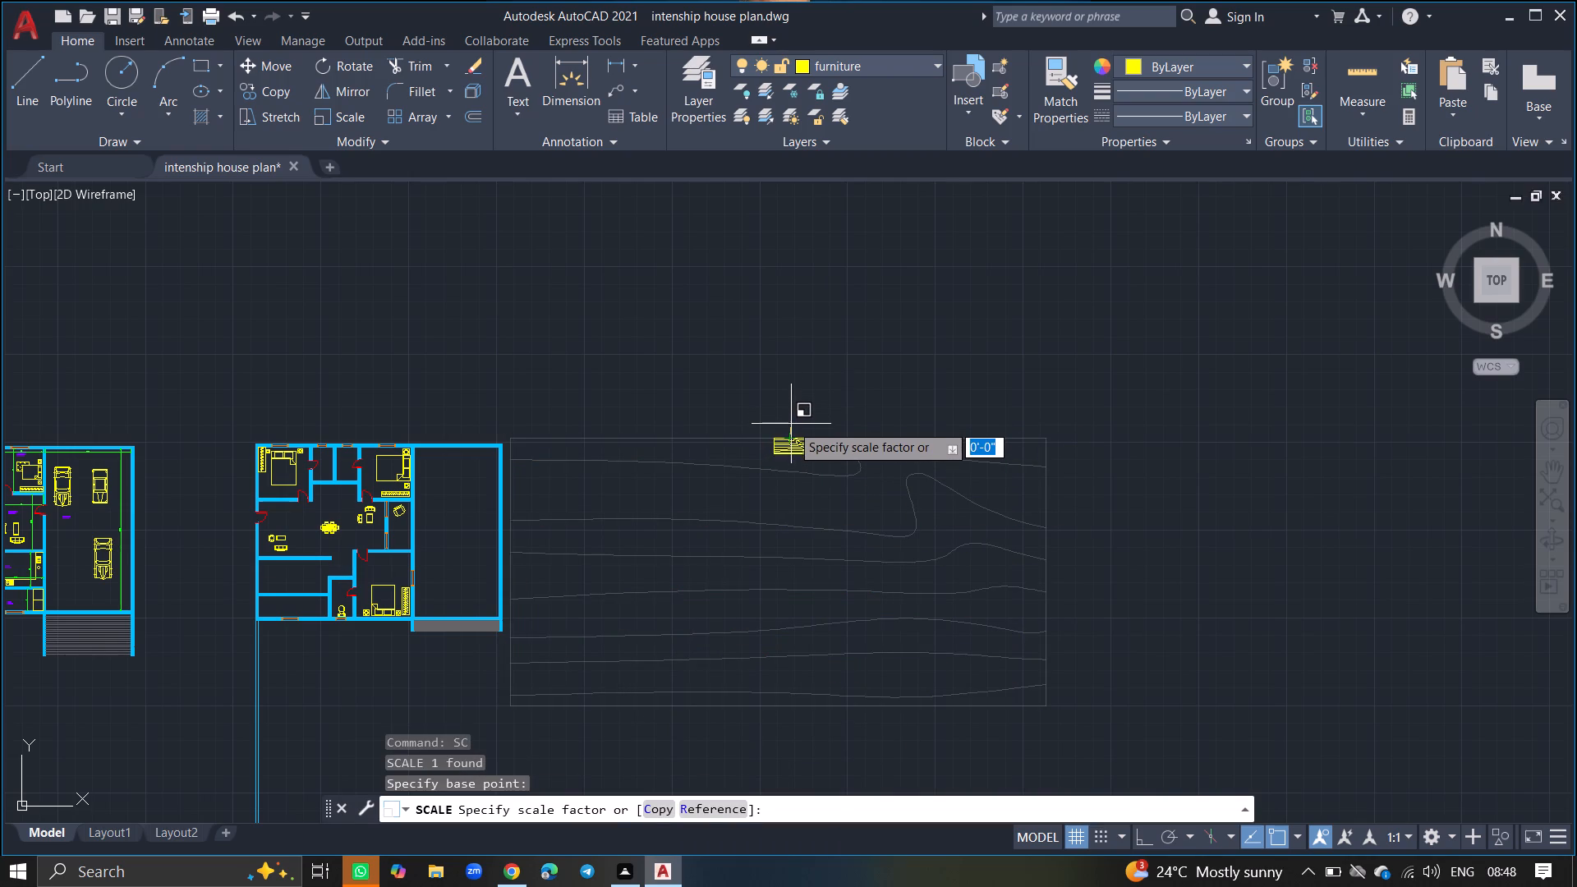
pyautogui.keyDown('ctrl'); pyautogui.scroll(3, 791, 424); pyautogui.keyUp('ctrl')
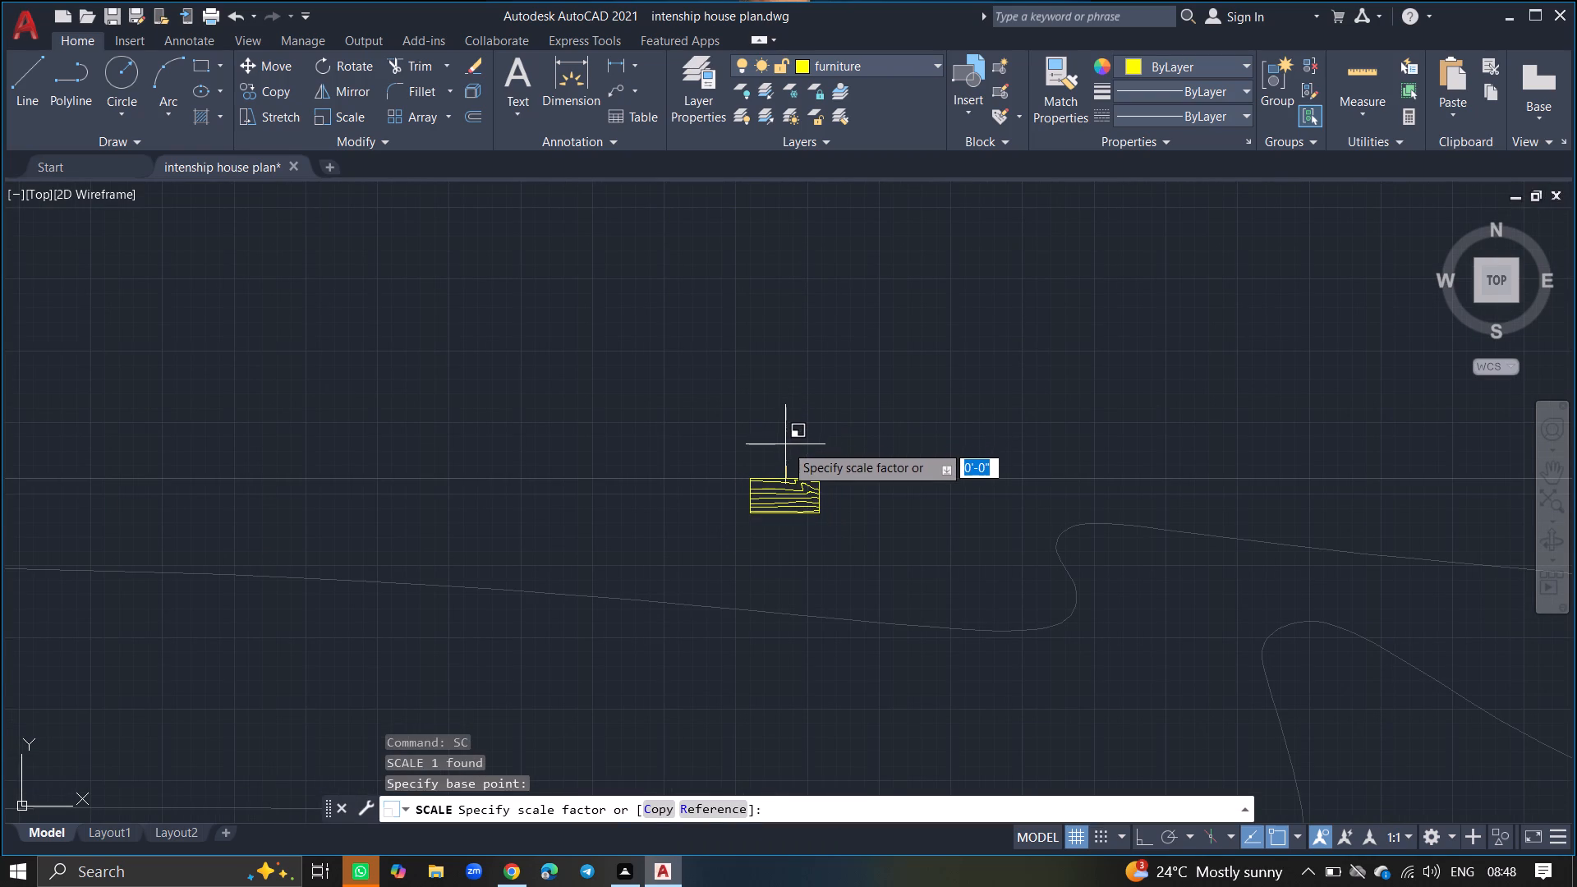
pyautogui.click(785, 444)
# Move the reduced table into the southern bedroom, into the open floor just north of the bed.
pyautogui.click(864, 436)
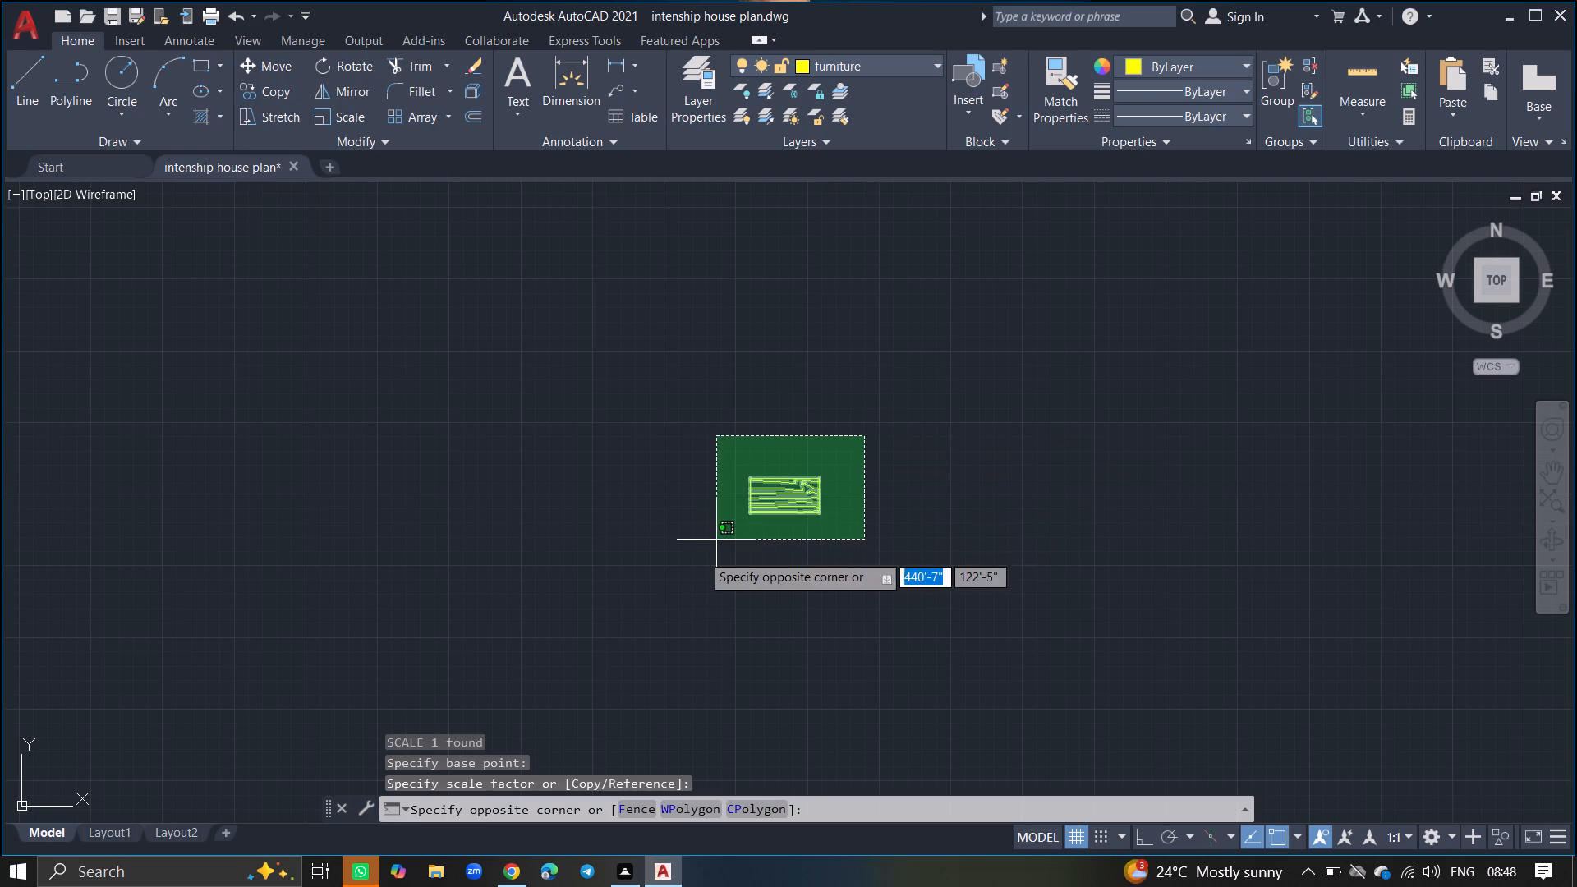
pyautogui.click(681, 576)
pyautogui.write('MOVW')
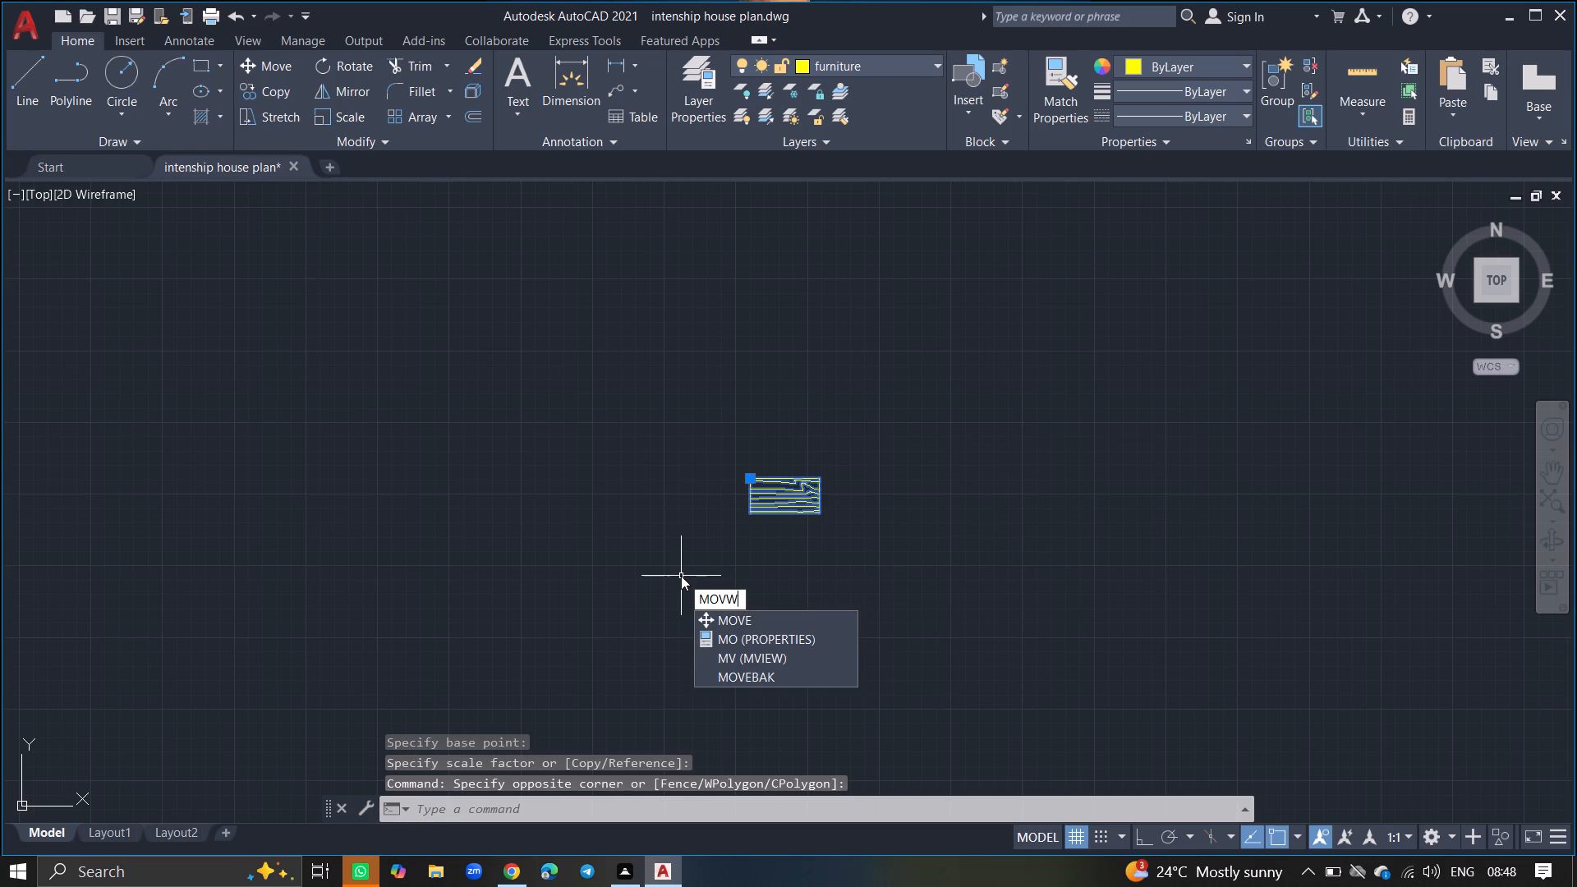
pyautogui.press('BackSpace')
pyautogui.press('e')
pyautogui.press('Return')
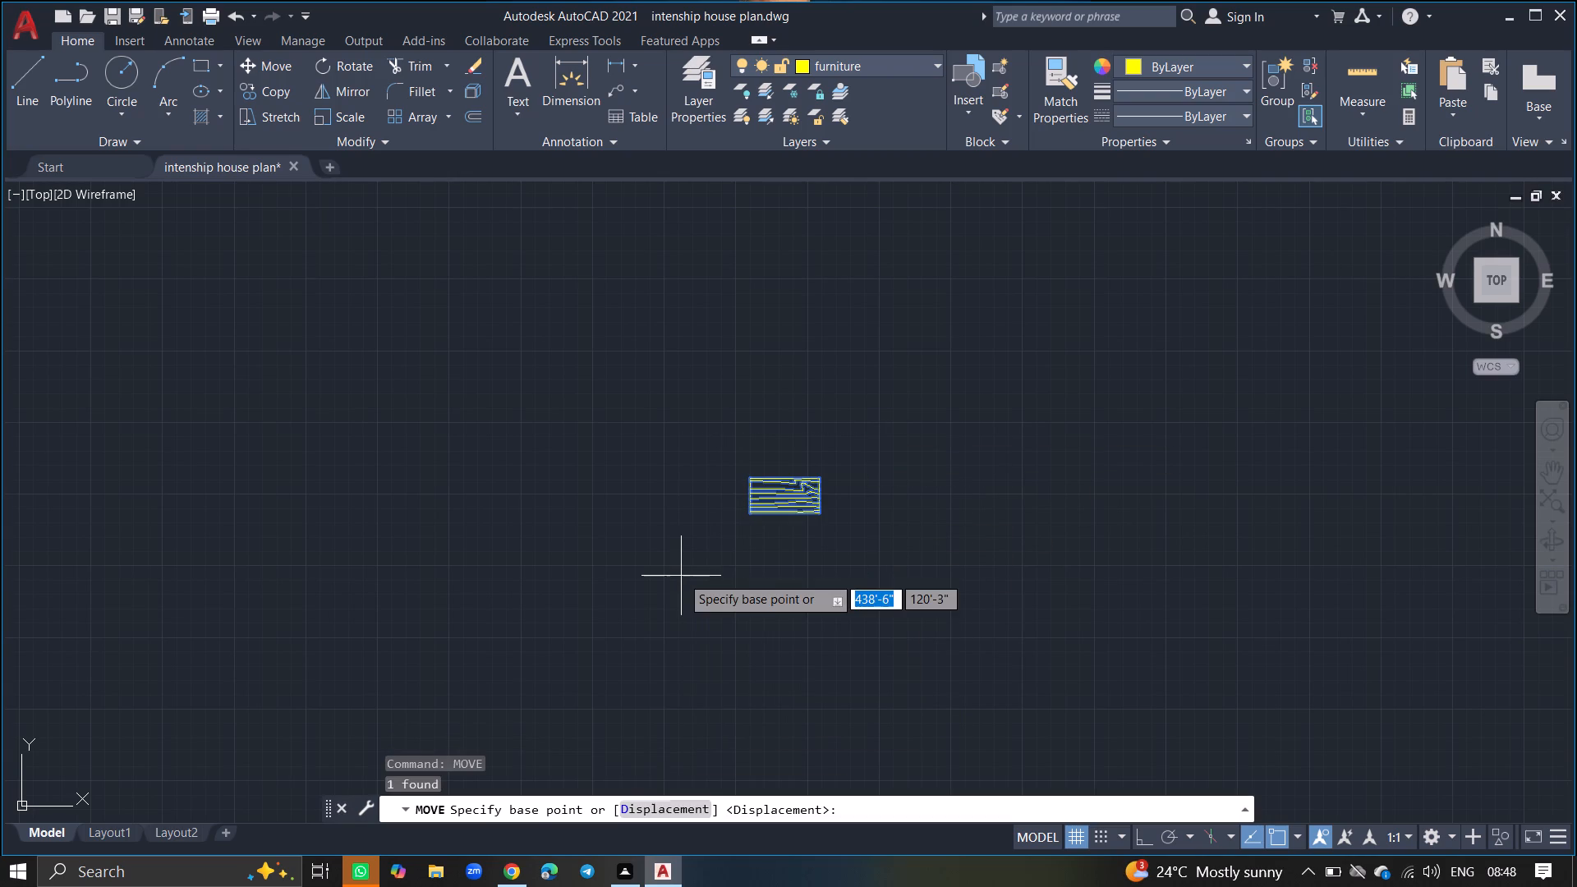
pyautogui.click(793, 499)
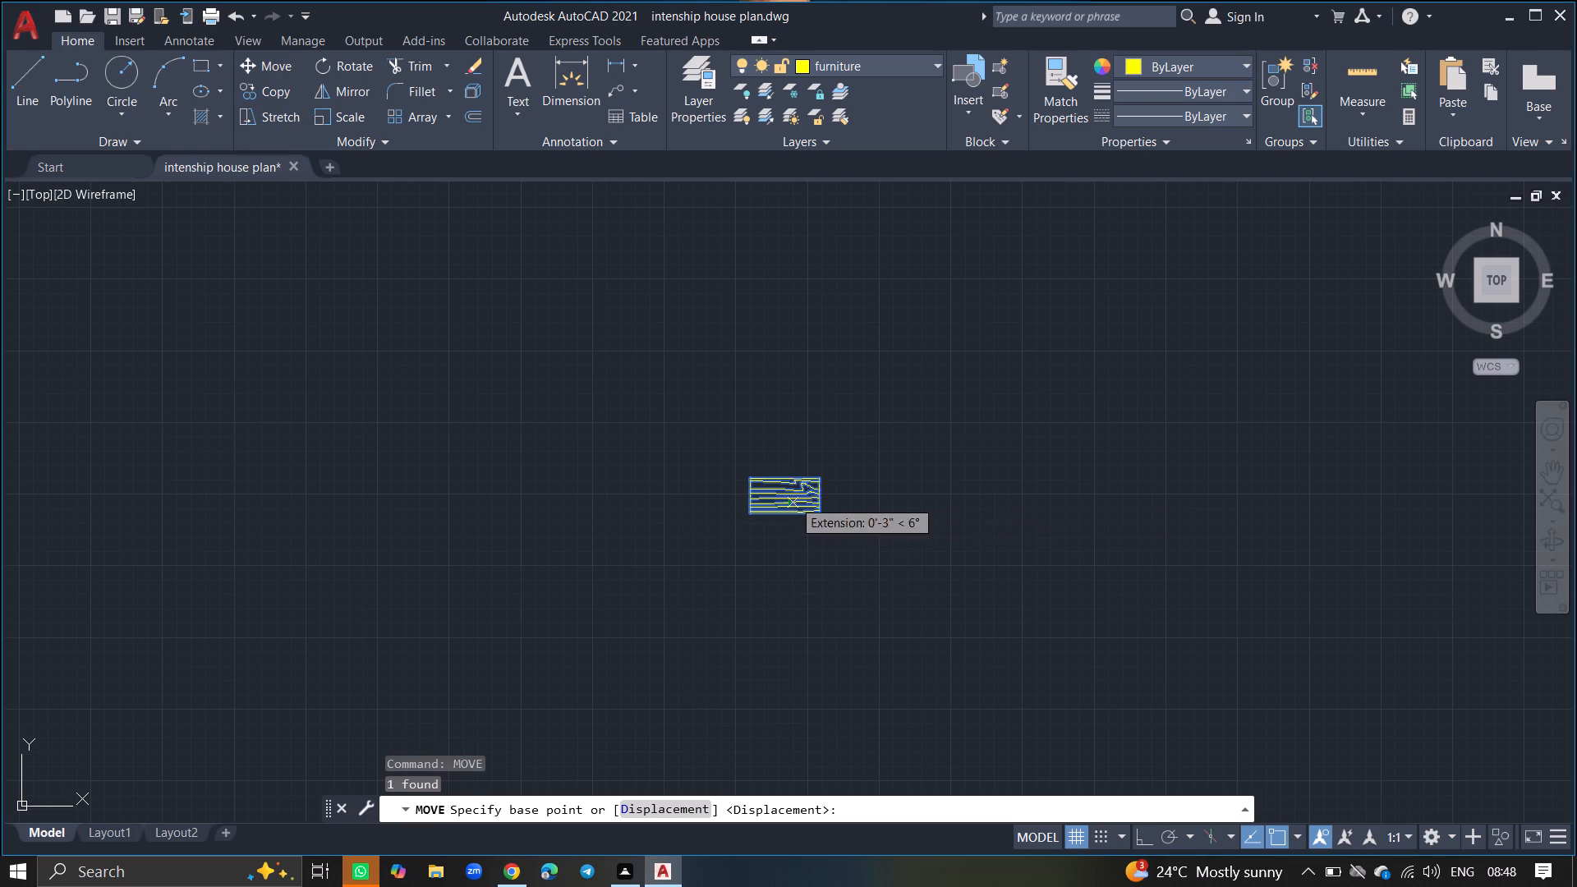
pyautogui.keyDown('ctrl'); pyautogui.scroll(-4, 712, 482); pyautogui.keyUp('ctrl')
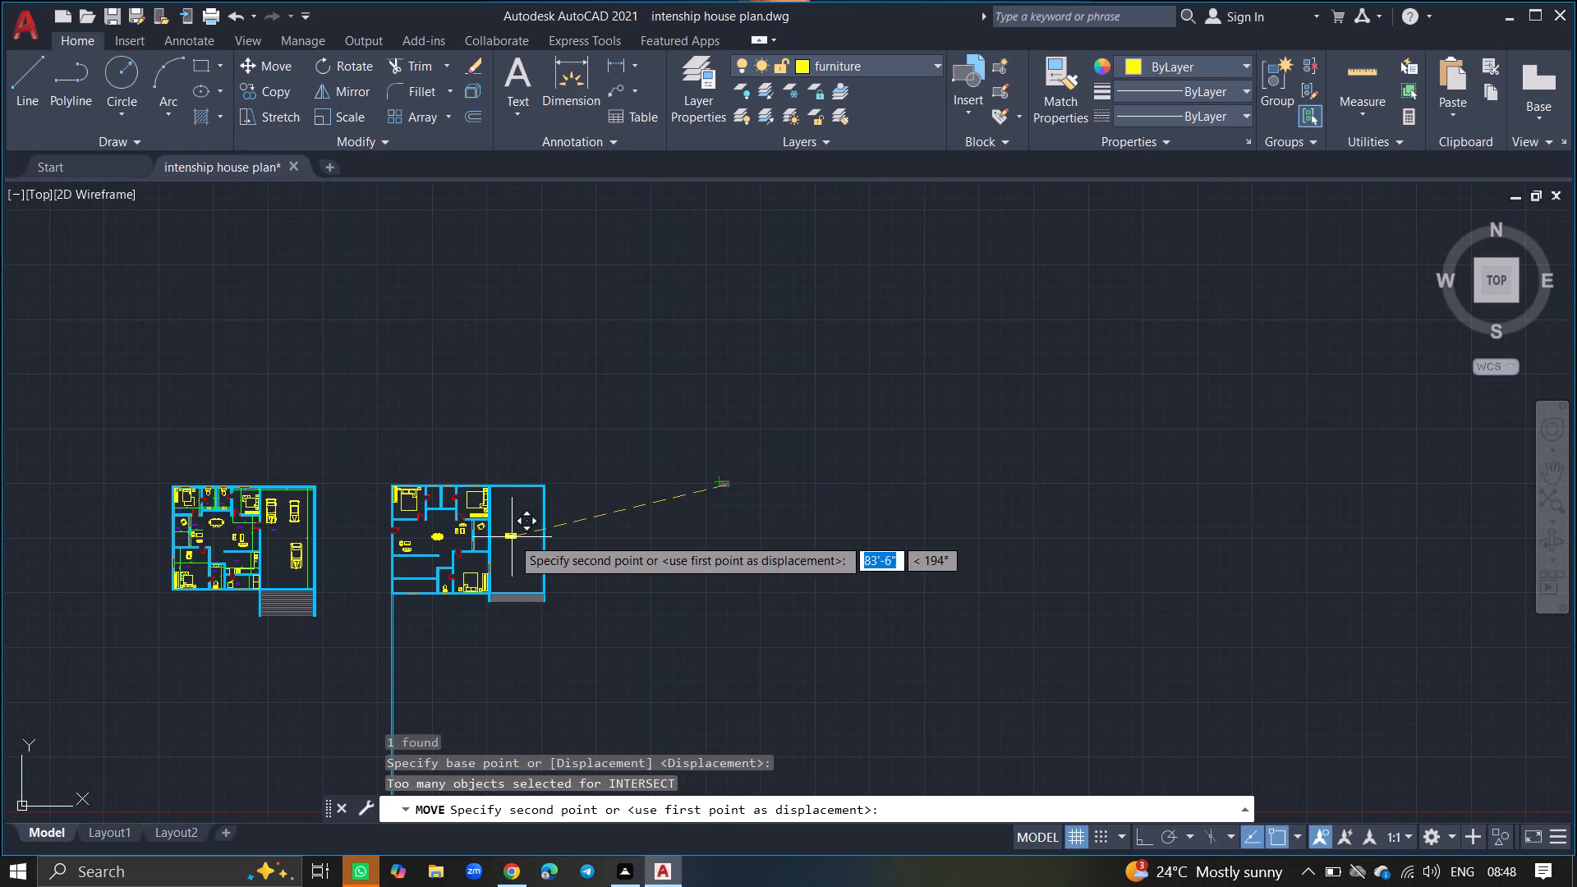
pyautogui.keyDown('ctrl'); pyautogui.scroll(6, 463, 566); pyautogui.keyUp('ctrl')
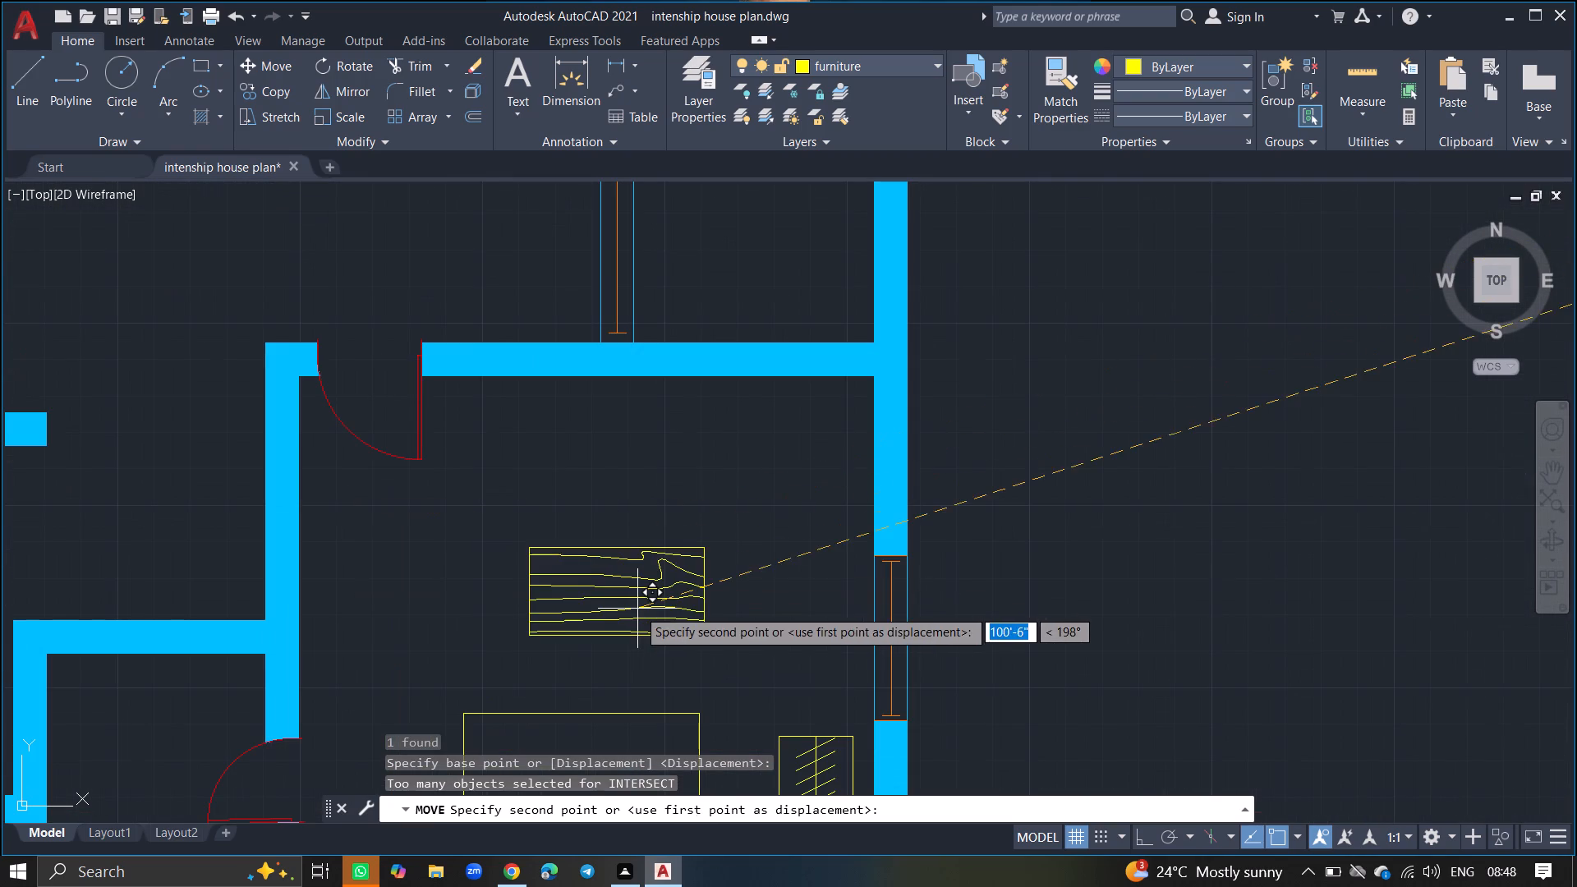
pyautogui.click(674, 621)
# Scale the bedroom table down freehand to about half its size, about its middle.
pyautogui.click(770, 517)
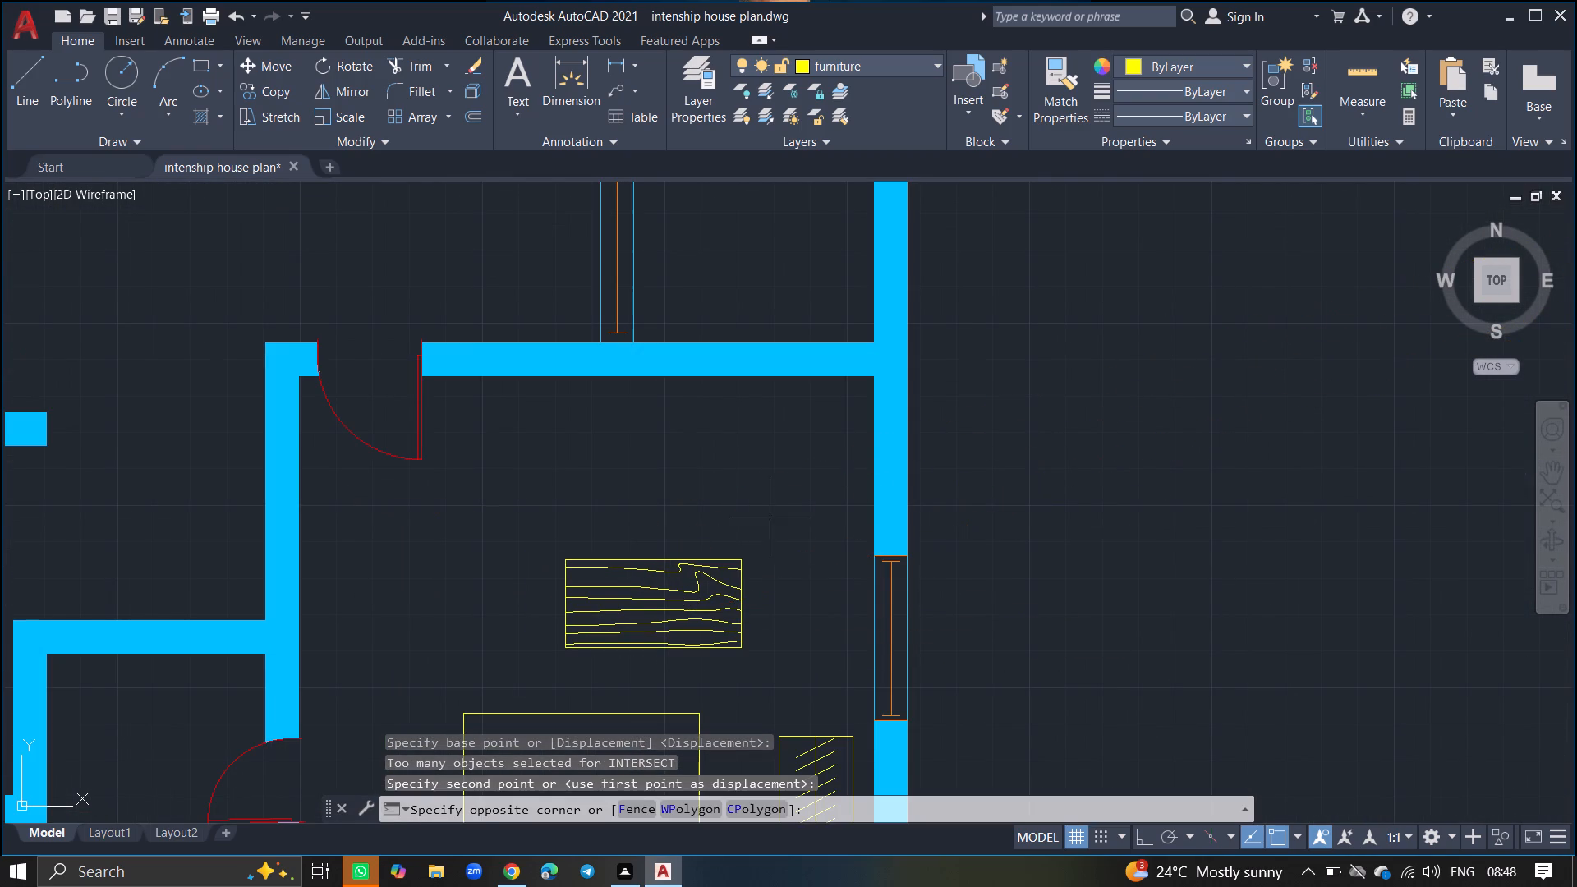
pyautogui.click(540, 664)
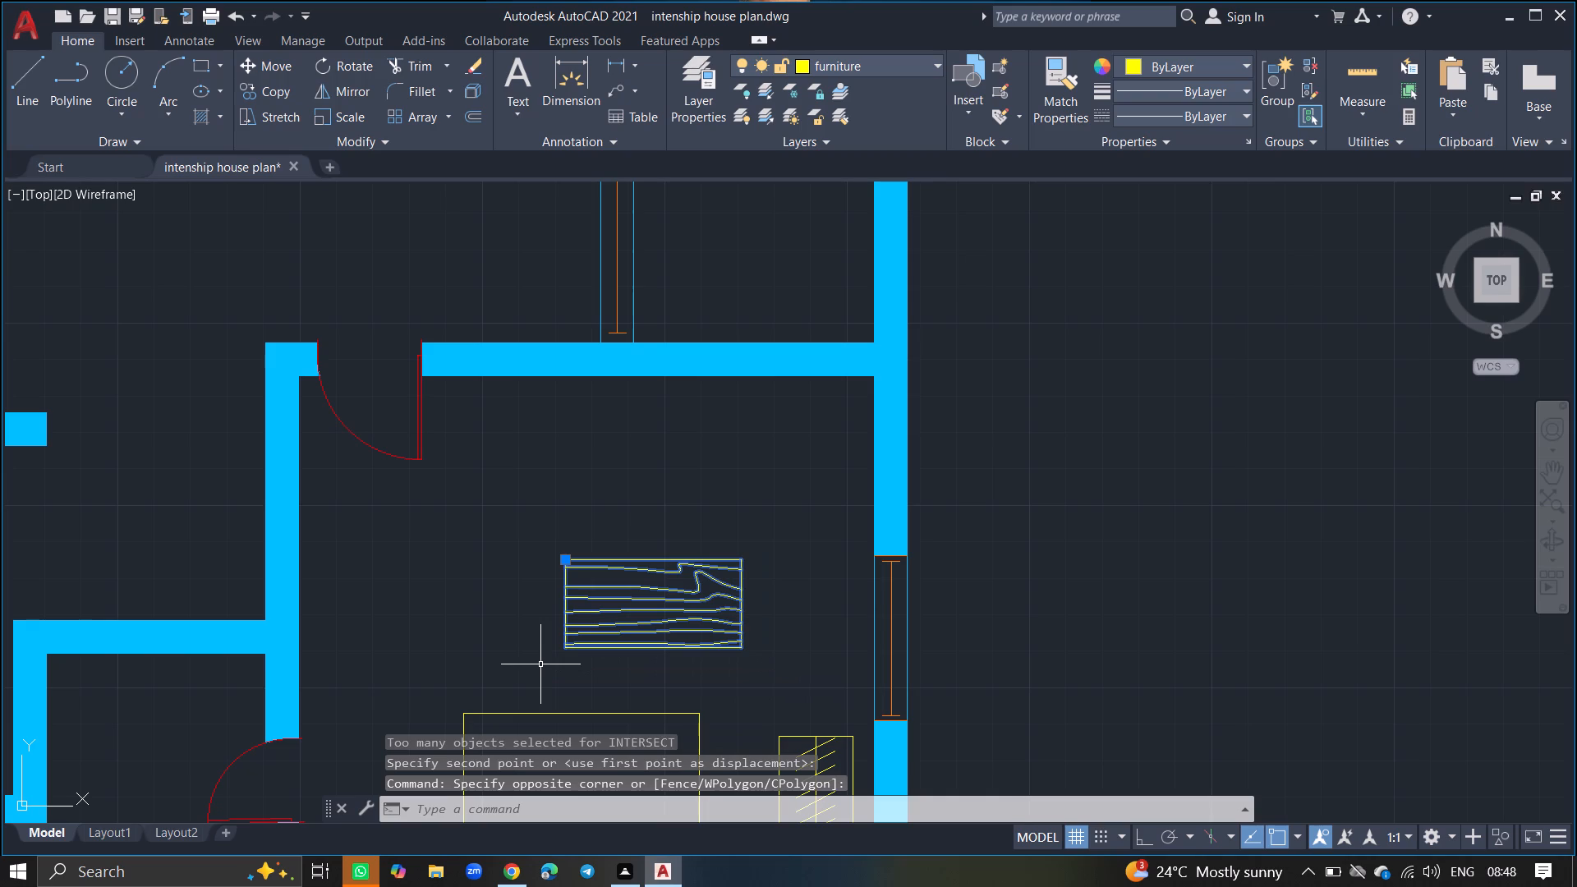
pyautogui.write('SC')
pyautogui.press('Return')
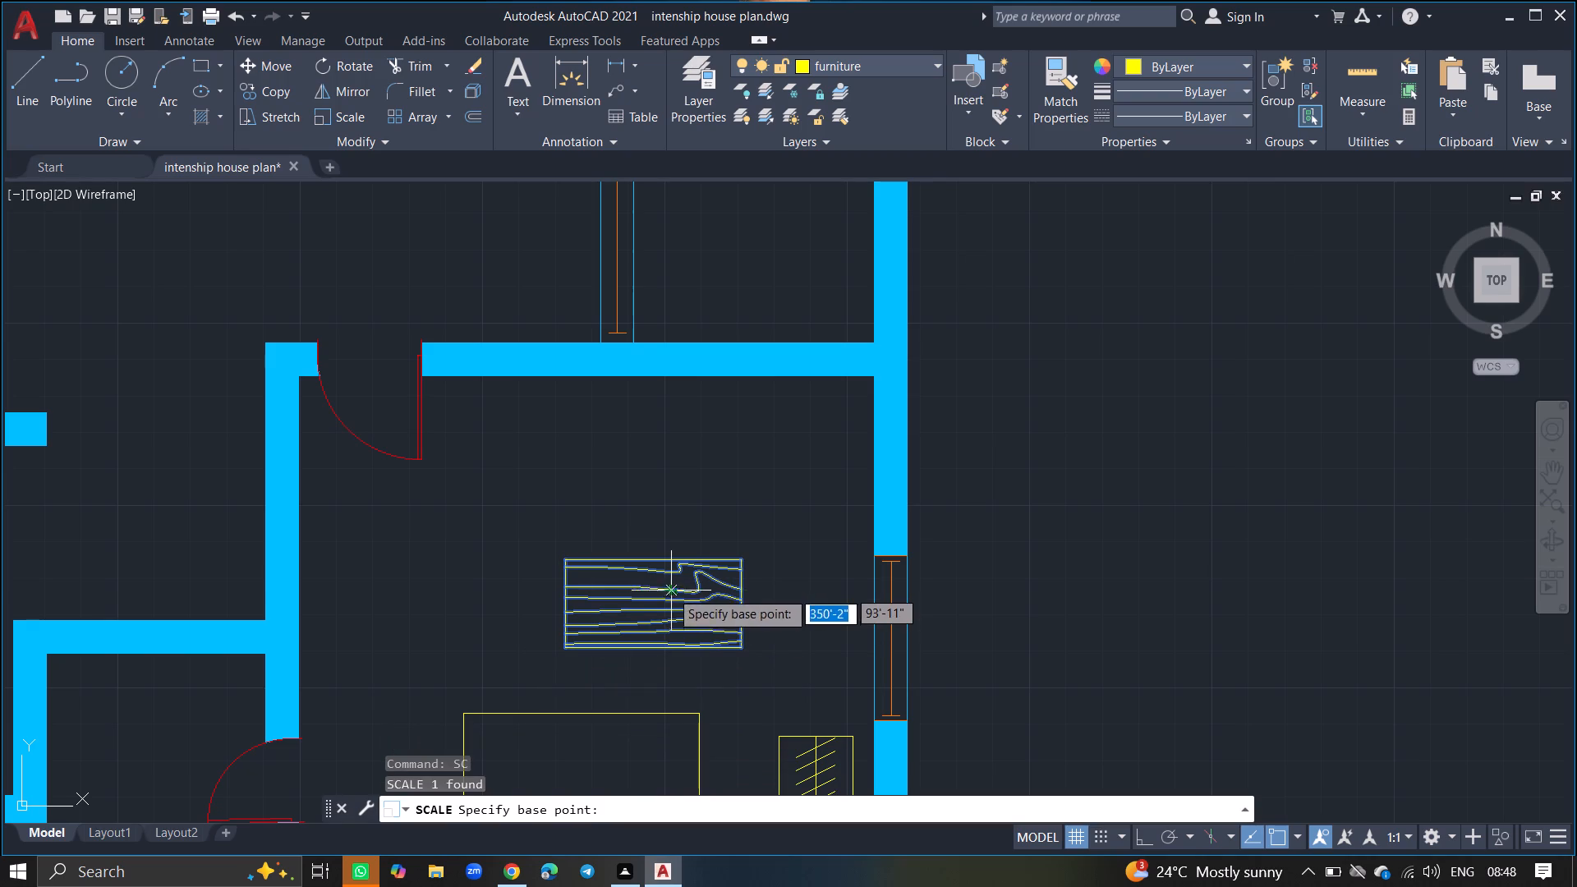
pyautogui.click(655, 602)
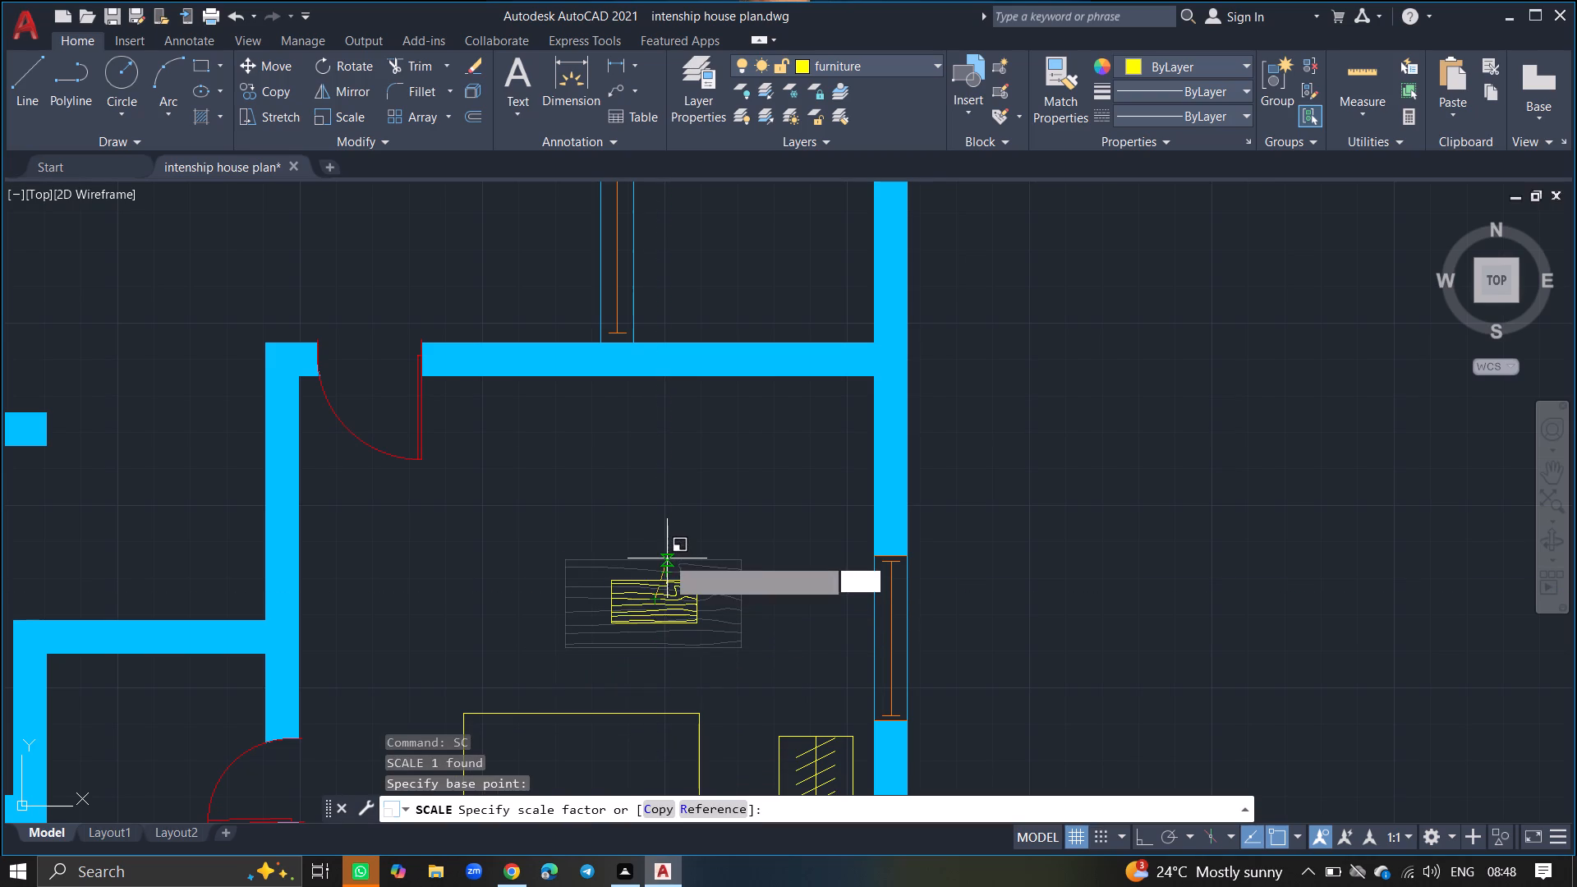
pyautogui.click(667, 558)
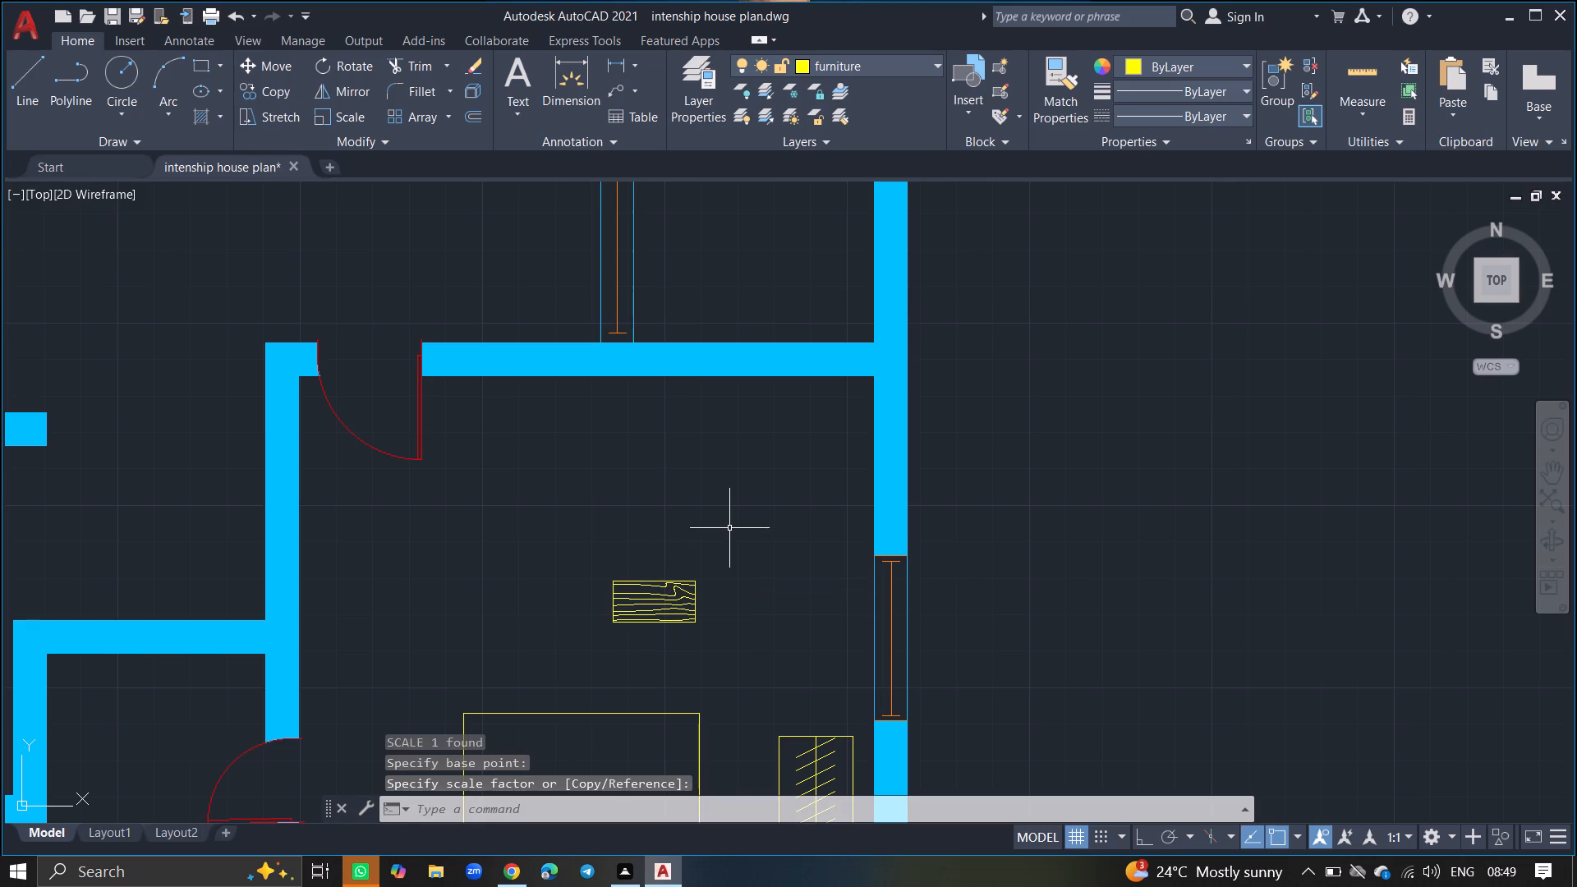
# Rotate the bedroom table 90 degrees about its middle so its long side runs north-south.
pyautogui.click(730, 528)
pyautogui.click(586, 660)
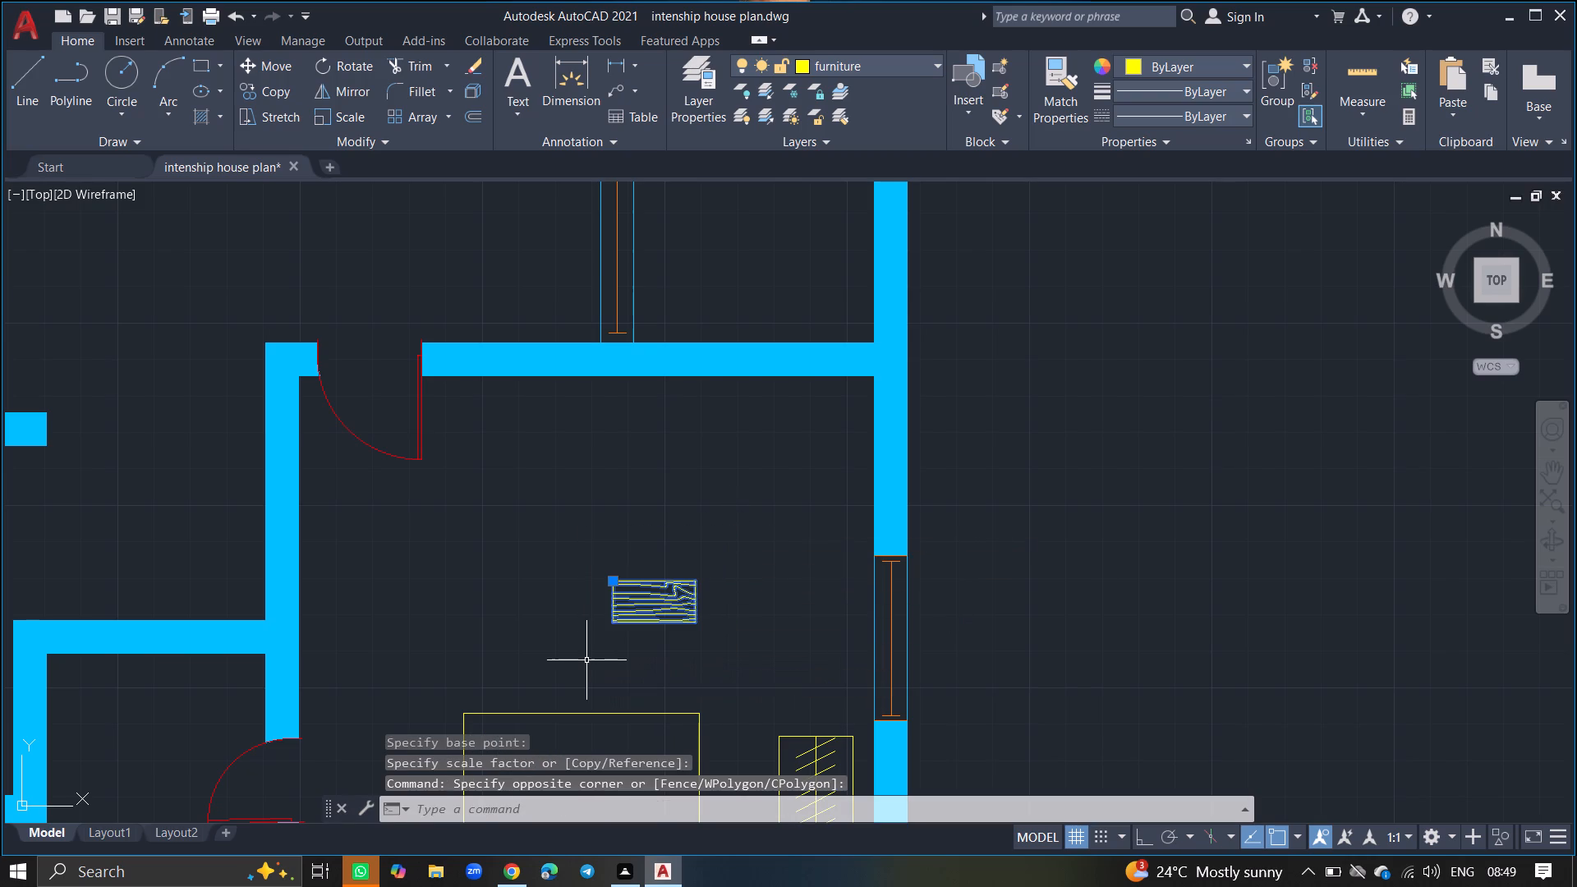
pyautogui.write('RO')
pyautogui.press('Return')
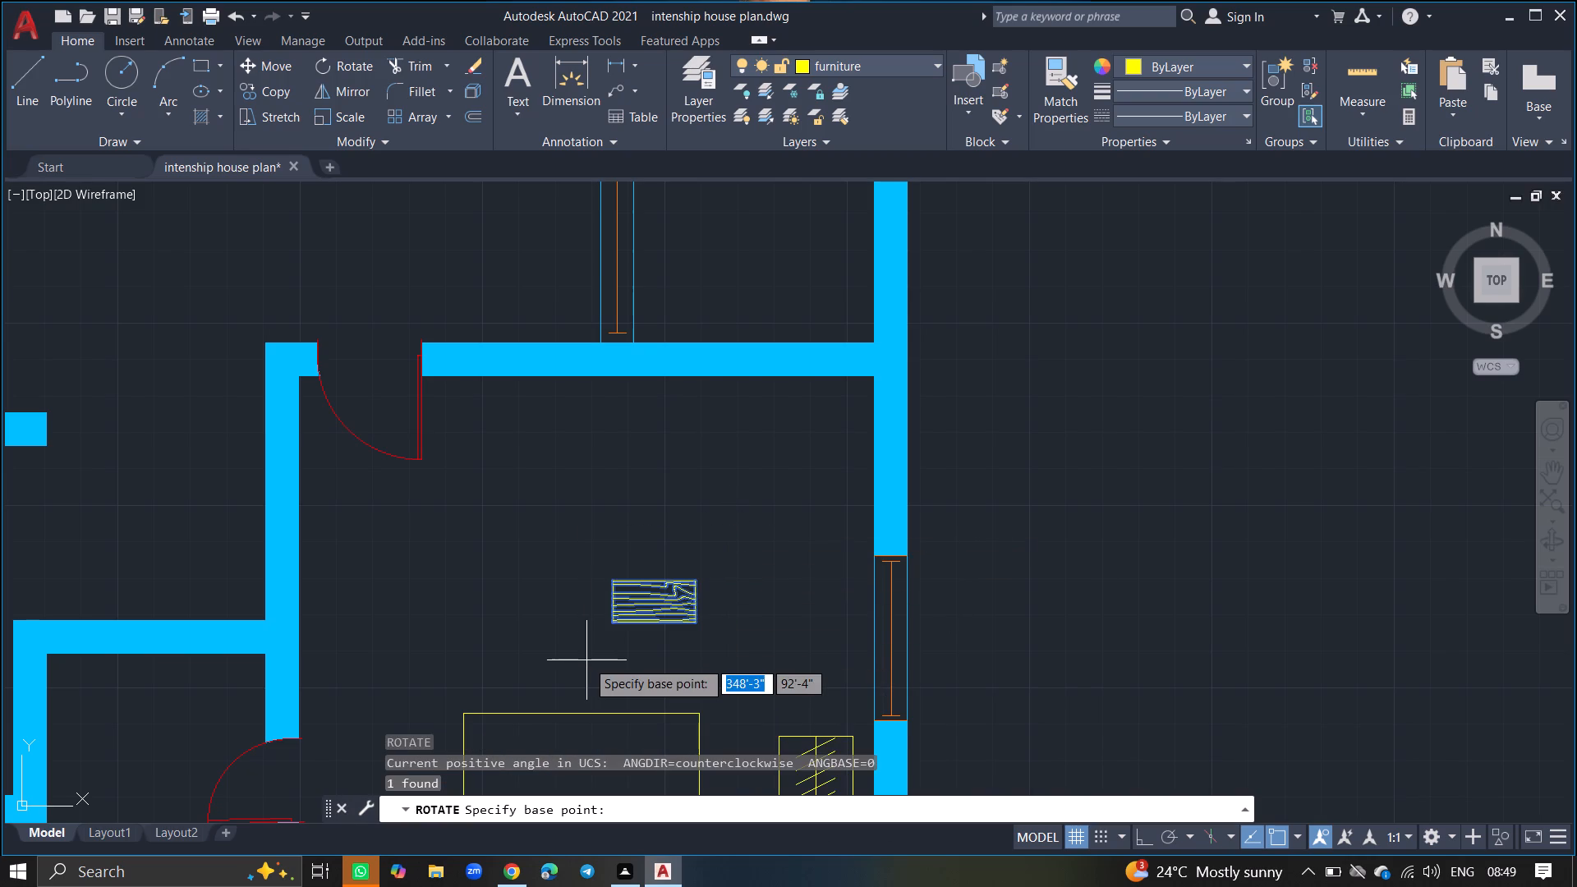
pyautogui.click(650, 604)
pyautogui.click(651, 570)
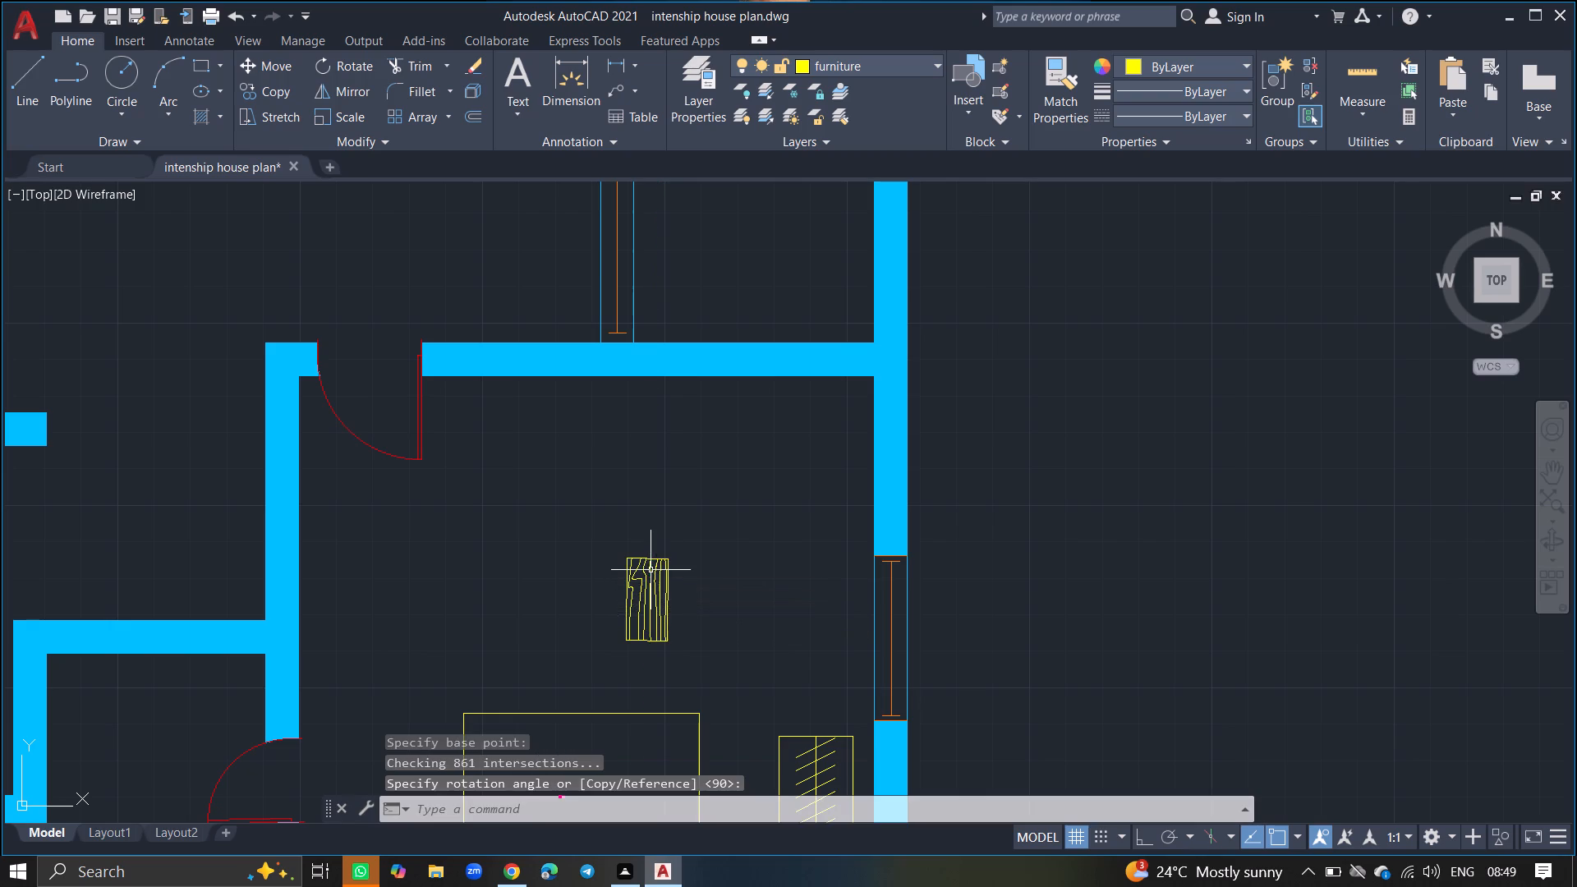
# Move the table about 3'-6" east, beside the bedroom's east window and just north of the wardrobe.
pyautogui.click(683, 551)
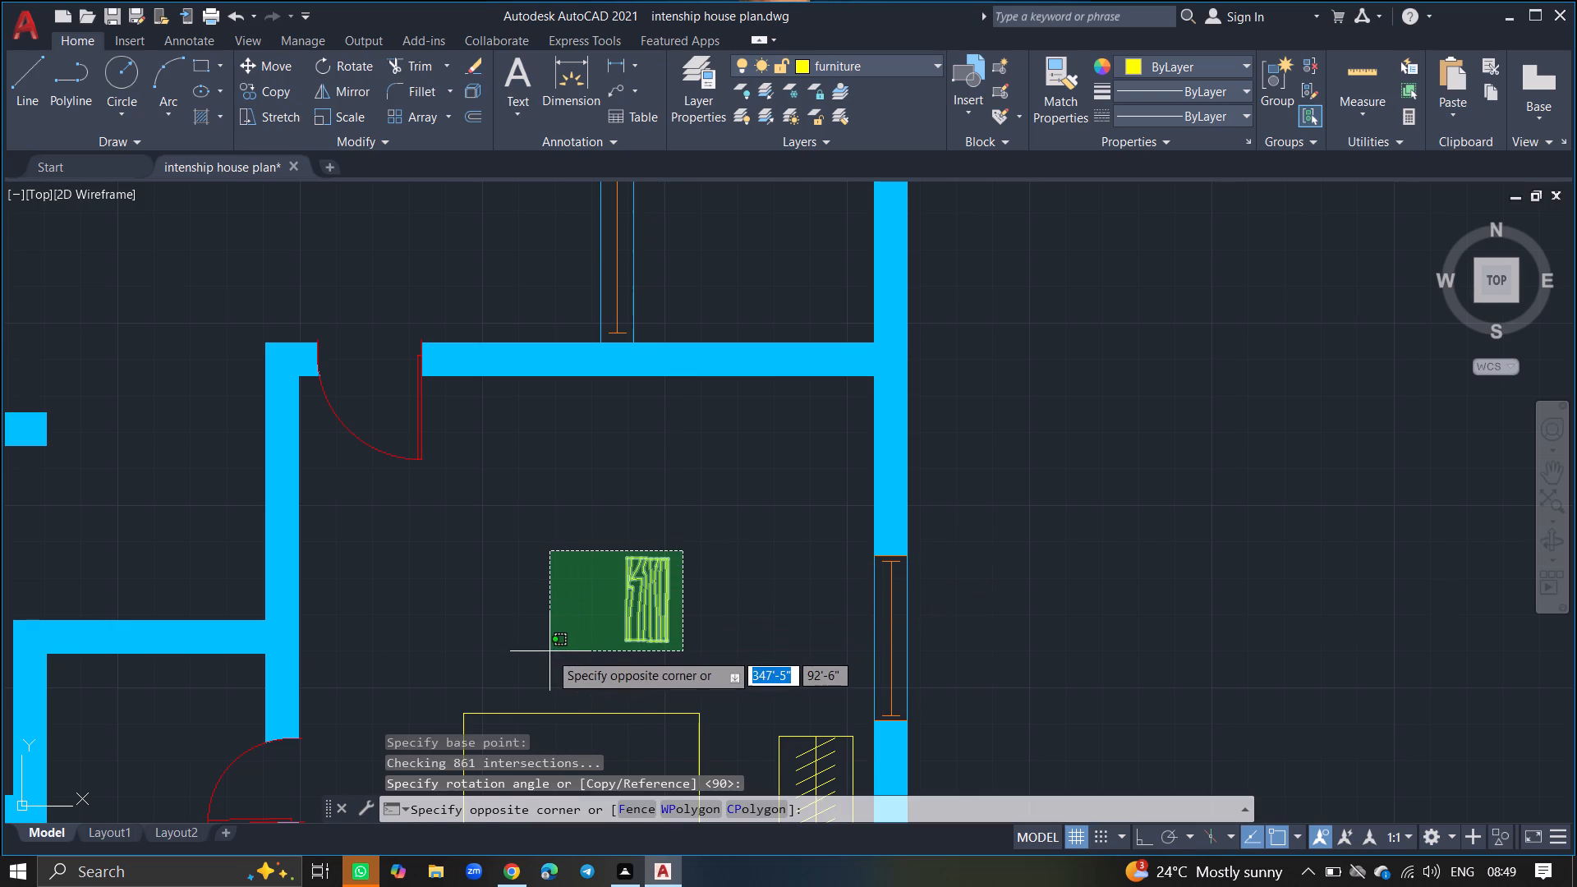
pyautogui.click(549, 652)
pyautogui.write('MO')
pyautogui.write('VE')
pyautogui.press('Return')
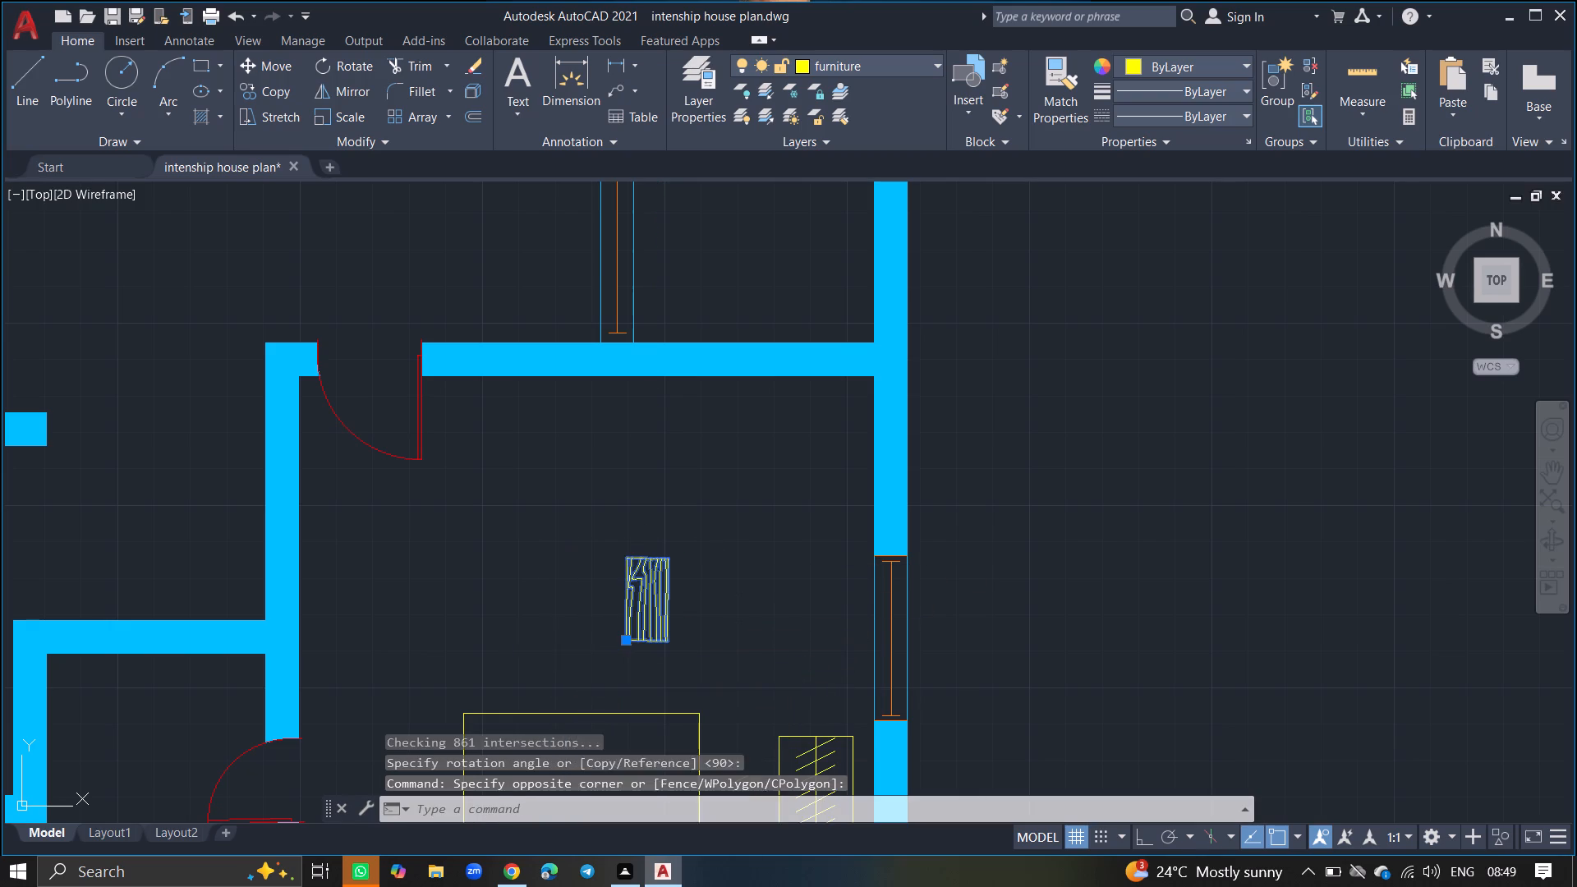
pyautogui.click(646, 608)
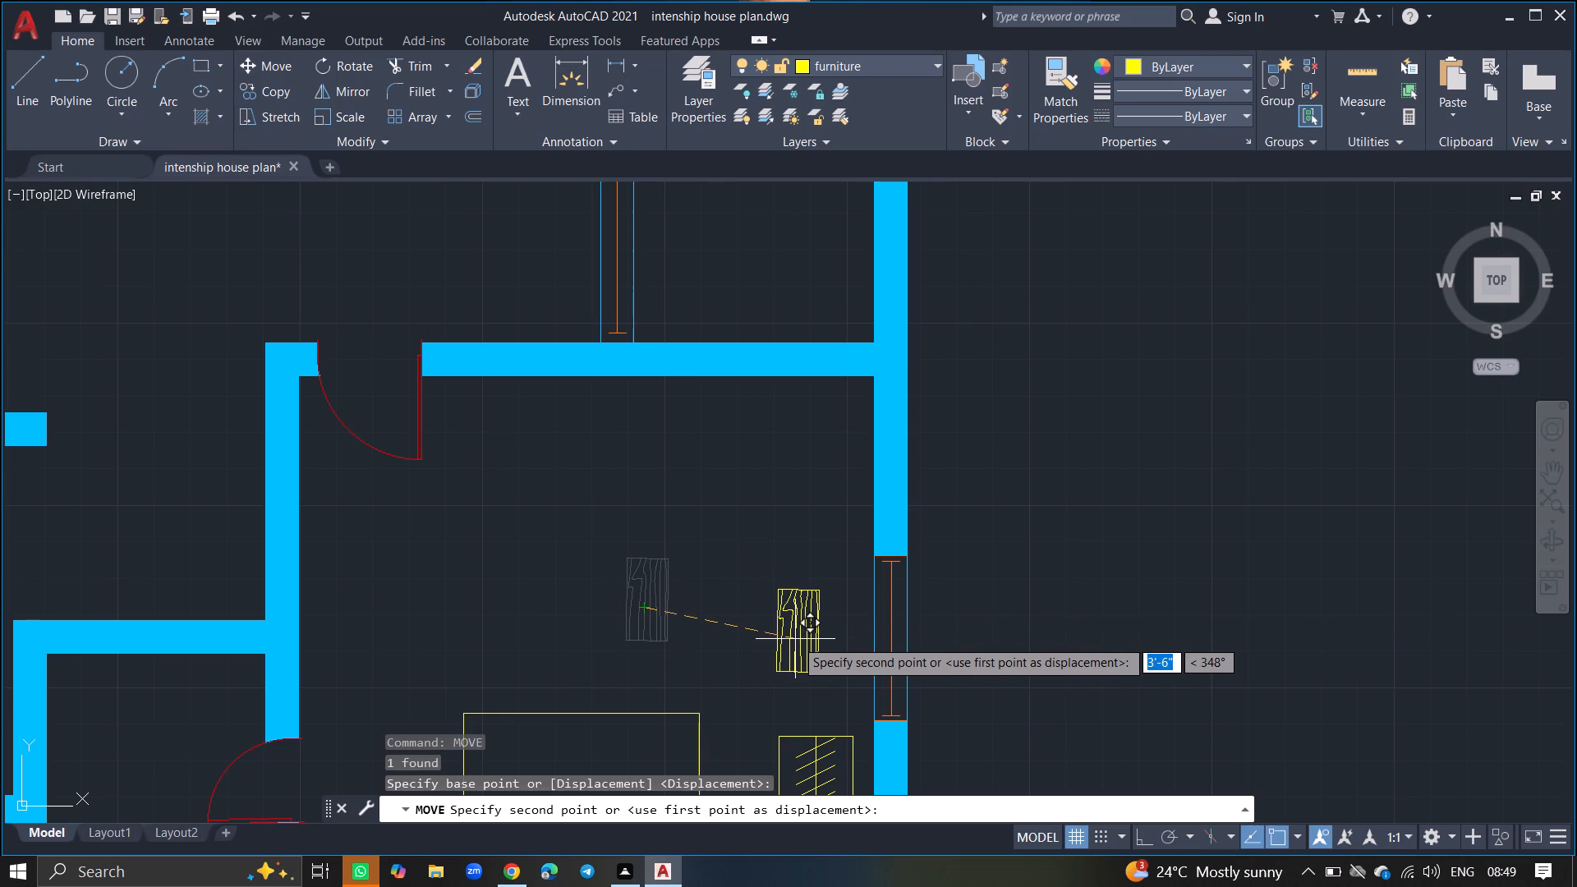
pyautogui.click(795, 639)
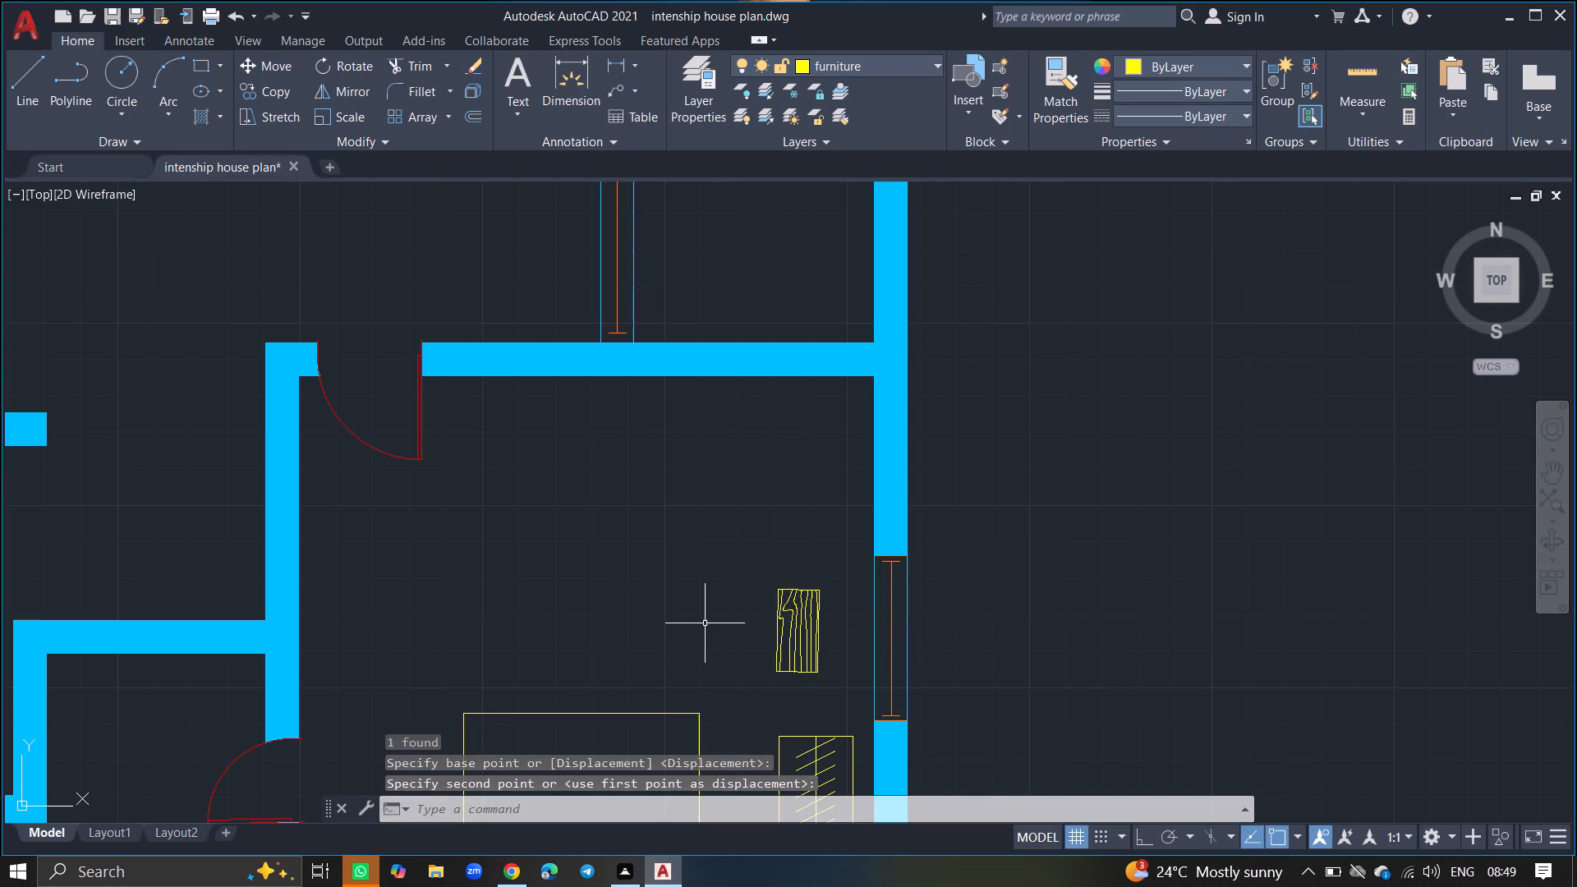
# Insert the Chair - Desk block from the Home - Space Planner library into the drawing east of the southern bedroom.
pyautogui.hotkey('ctrl', '2')
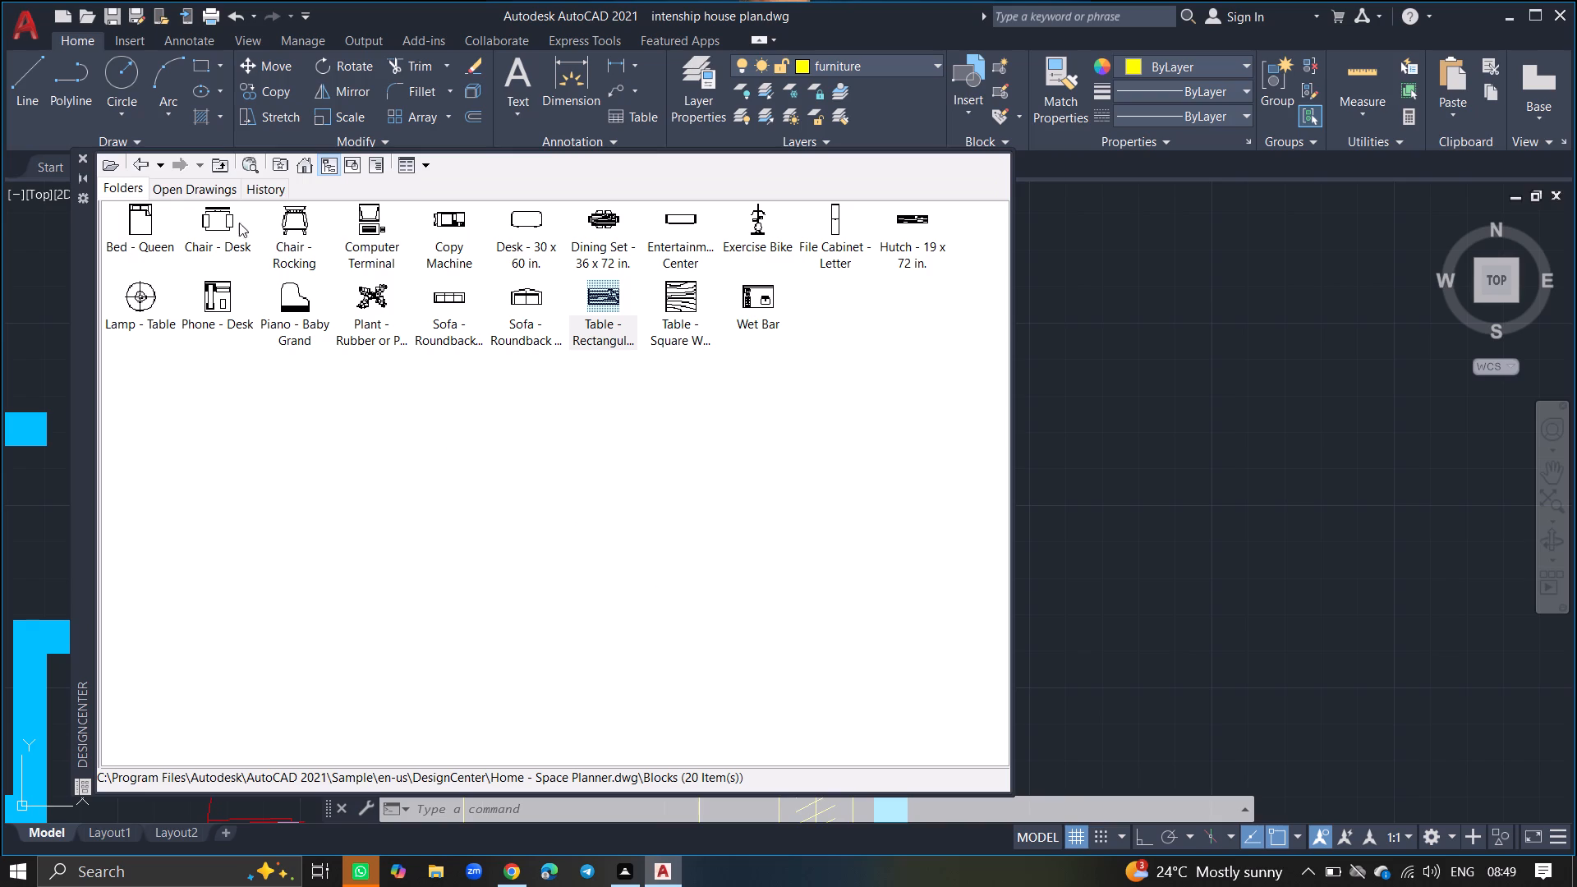
pyautogui.click(218, 212)
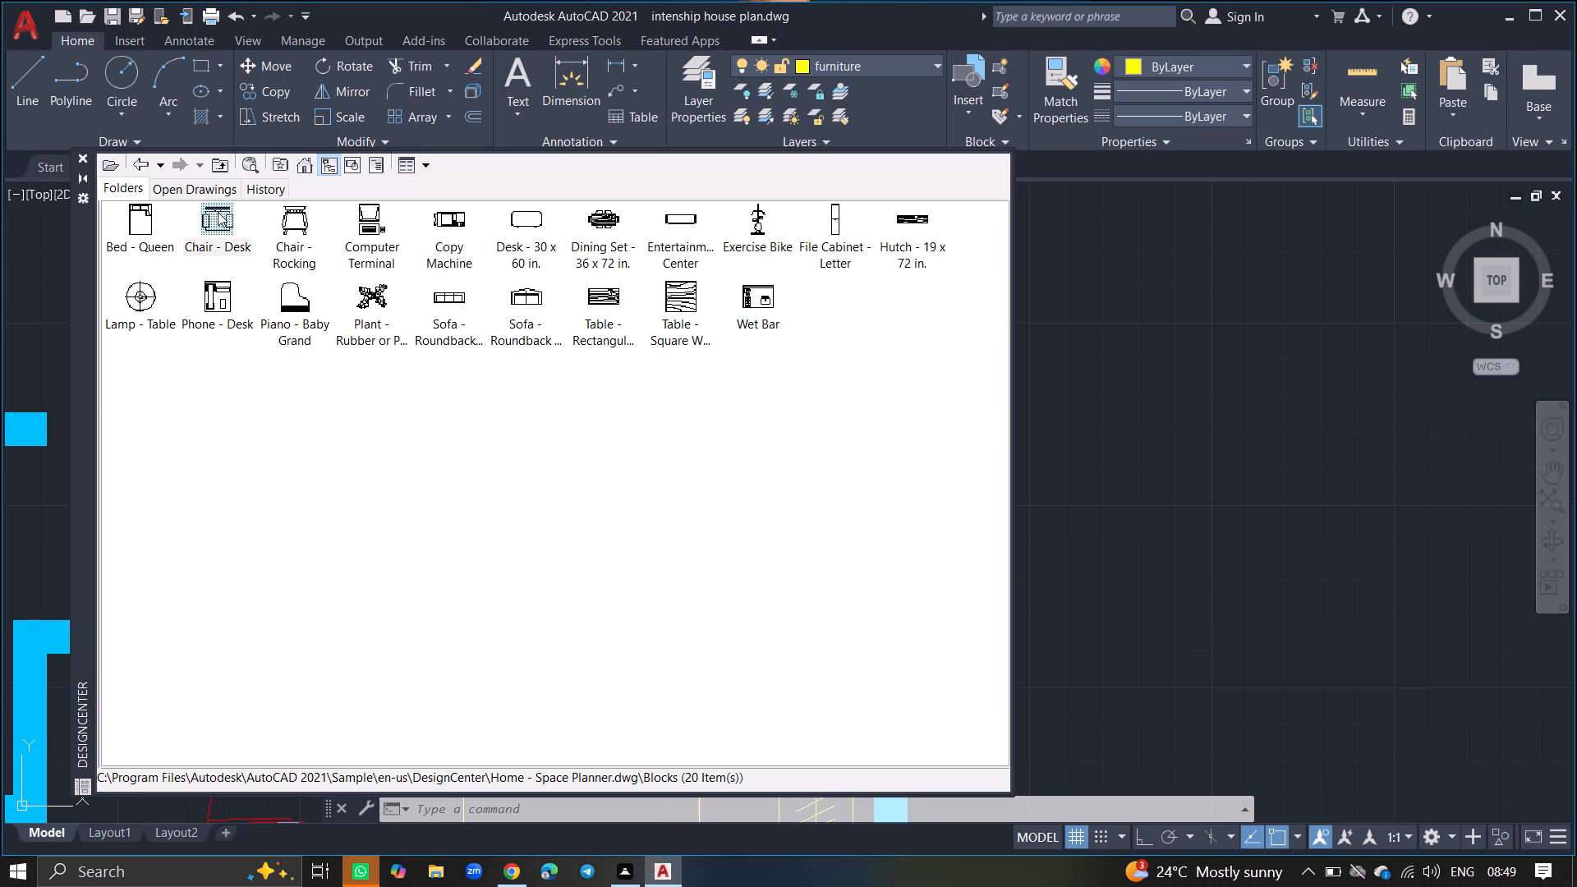
pyautogui.moveTo(218, 212); pyautogui.dragTo(1055, 367)
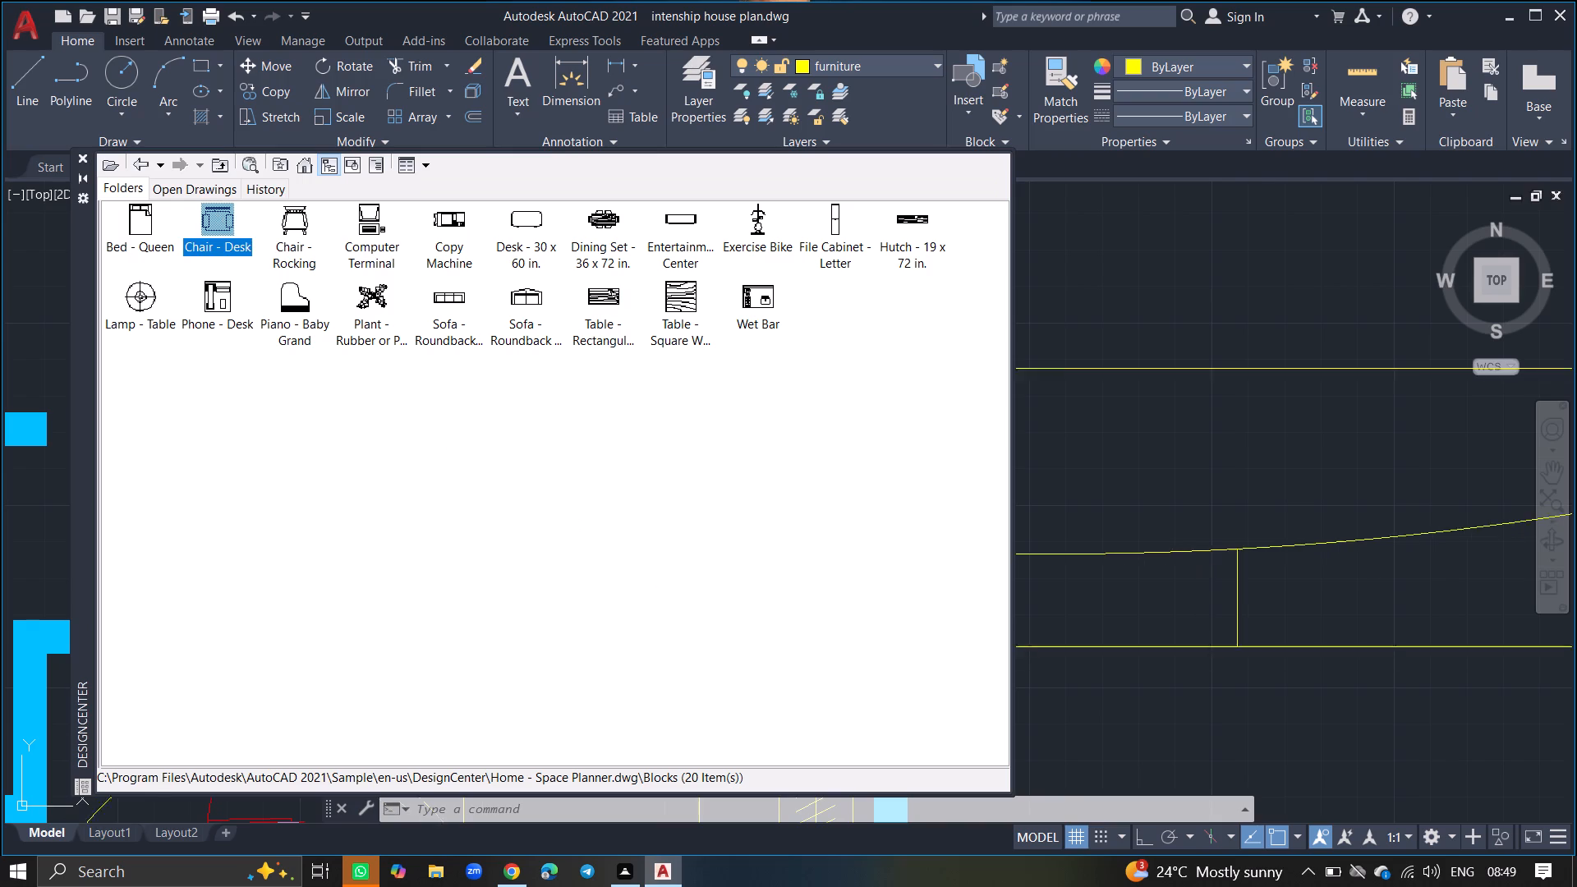
# Scale the oversized desk chair down freehand to roughly half the bedroom table's length, keeping it inside the southern bedroom.
pyautogui.moveTo(1055, 367); pyautogui.dragTo(1118, 351)
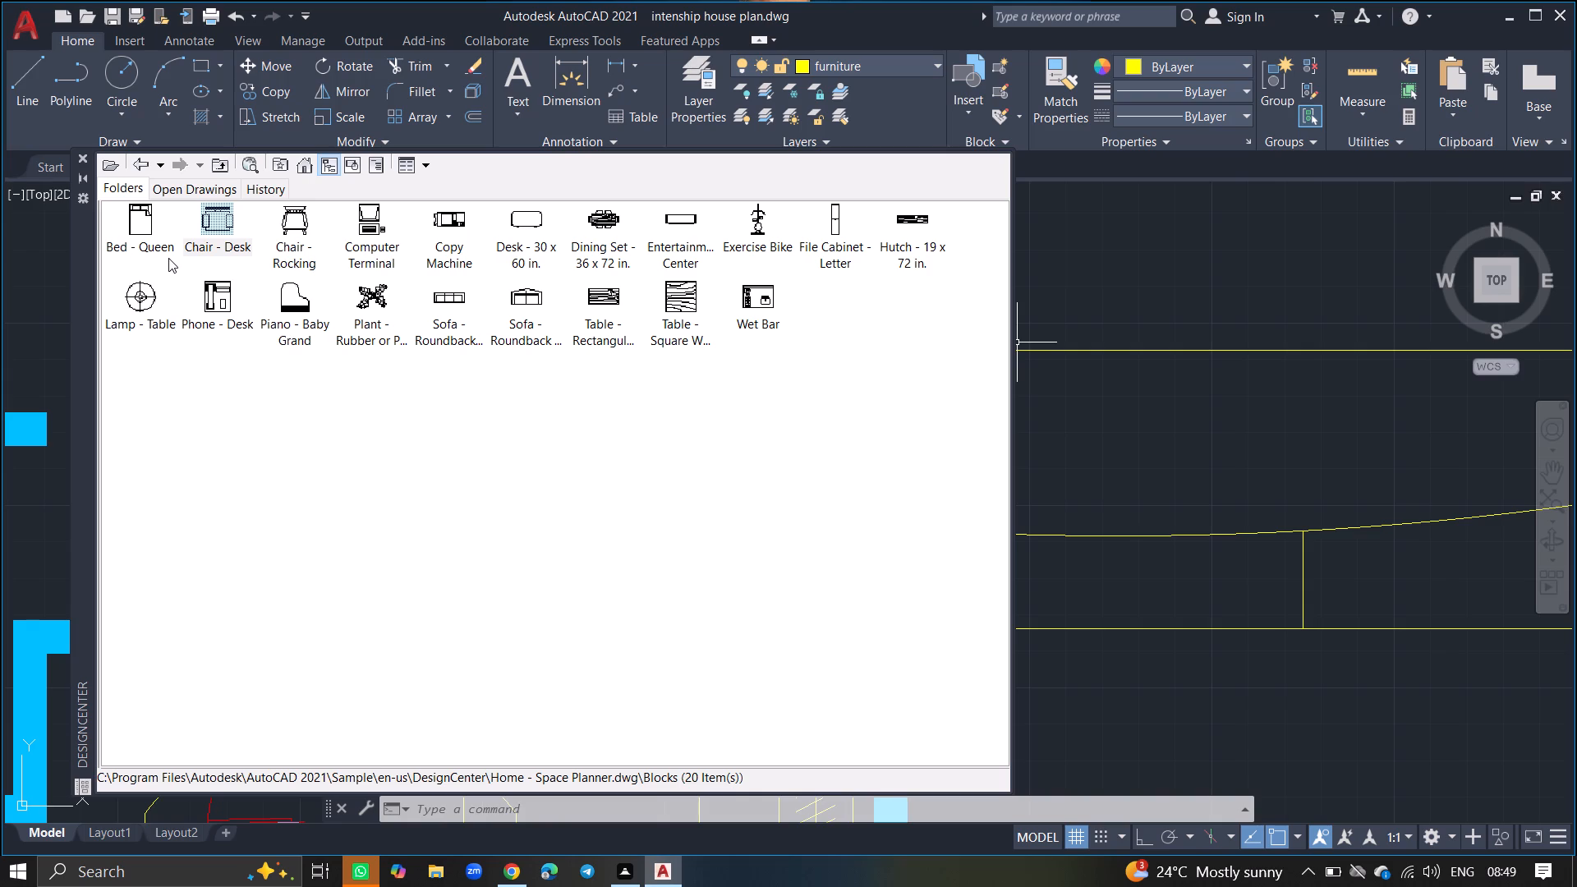
pyautogui.click(80, 158)
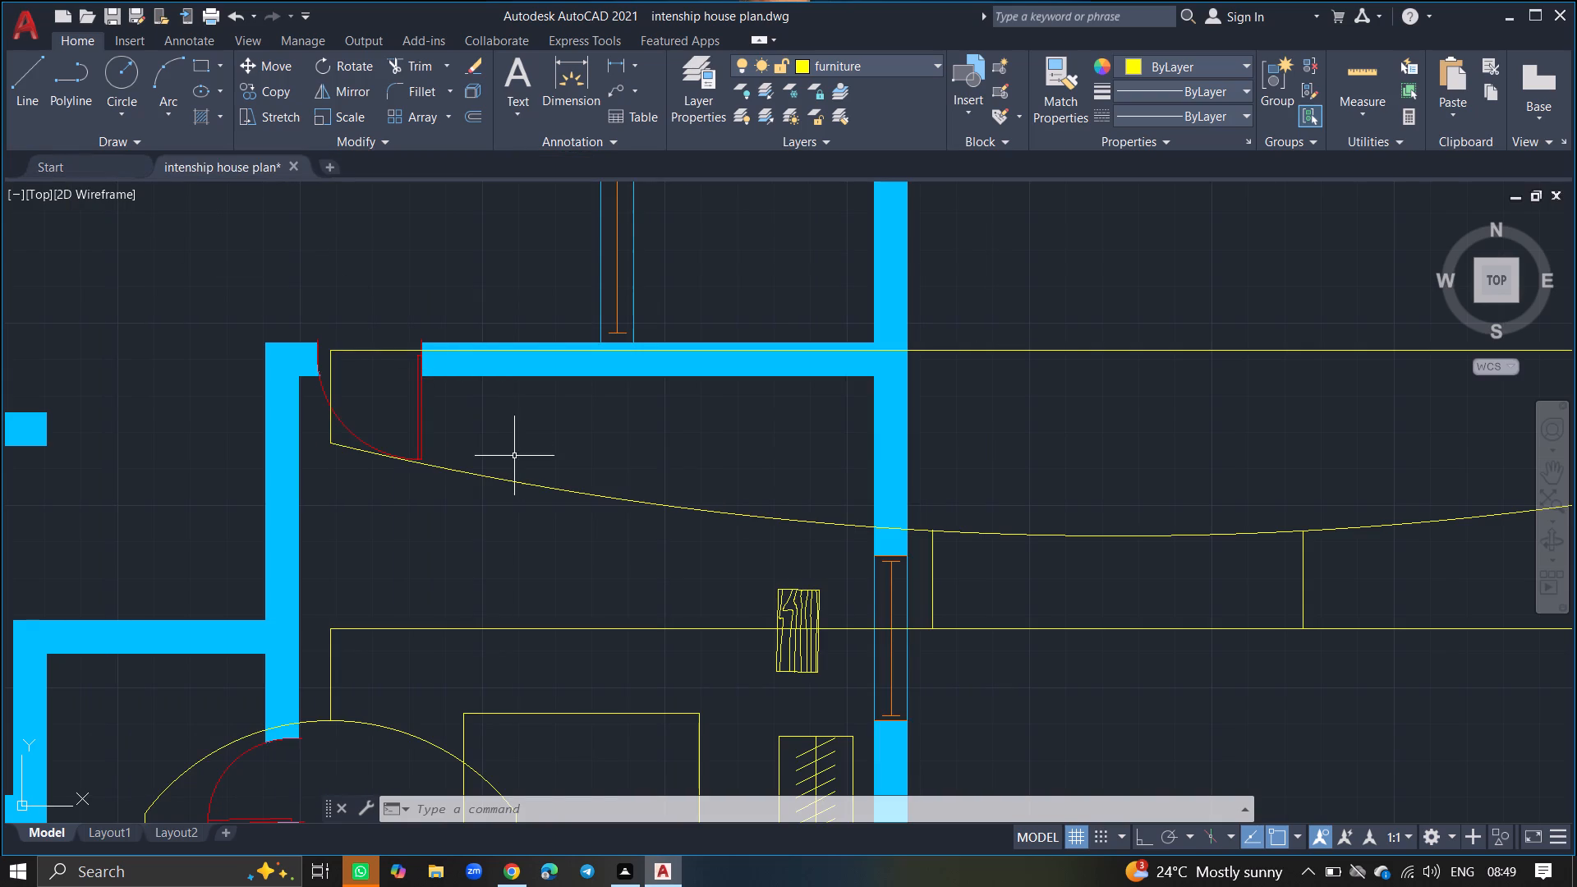
pyautogui.click(517, 481)
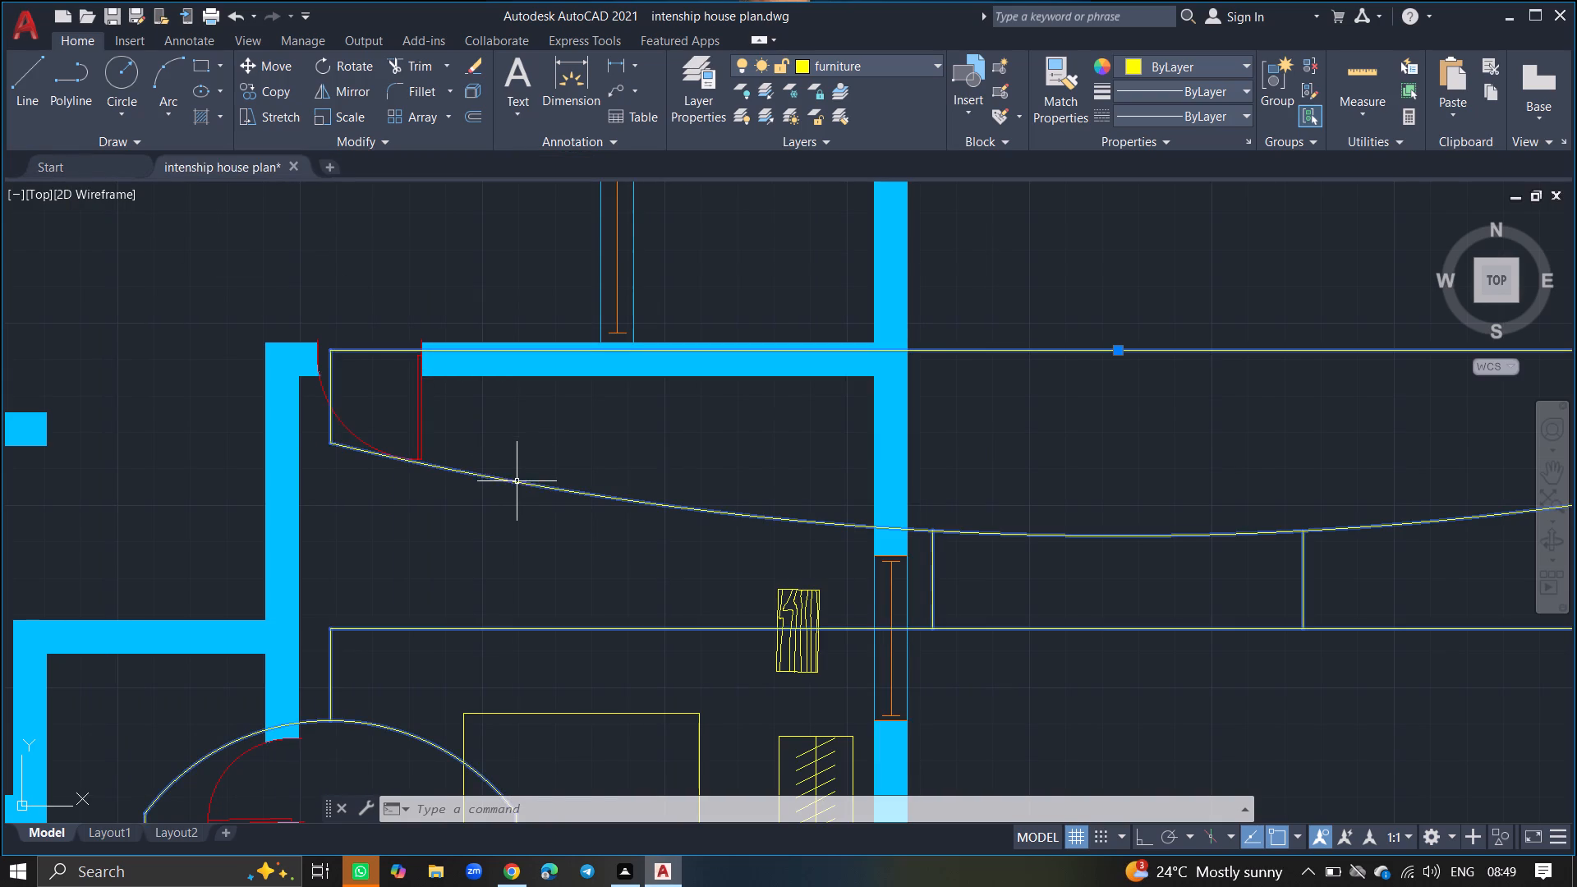
pyautogui.write('SC')
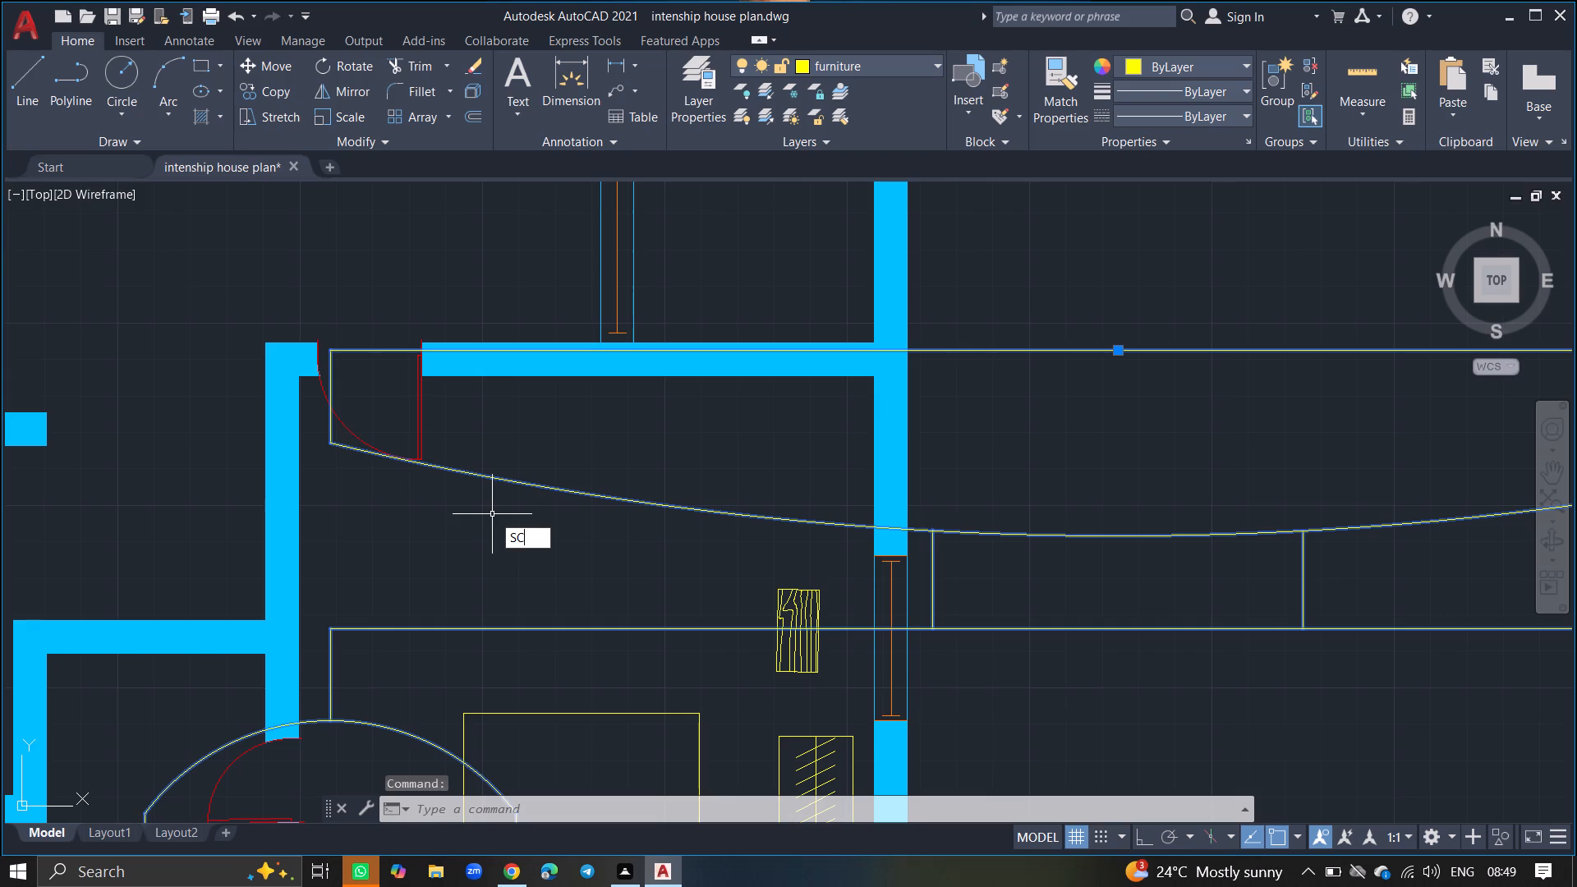
pyautogui.press('Return')
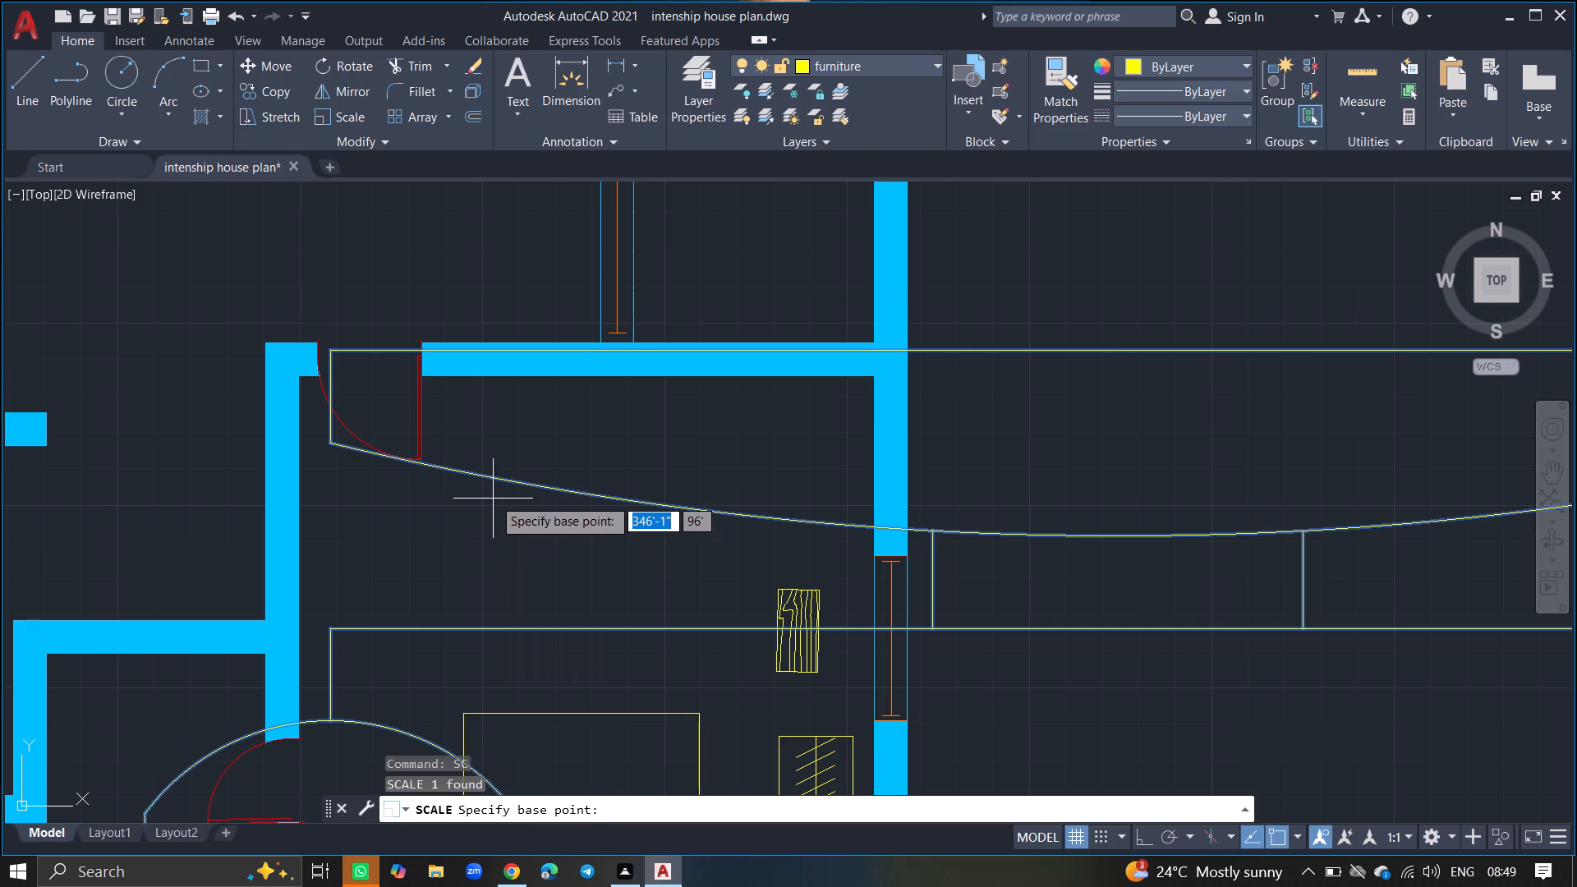
pyautogui.click(493, 482)
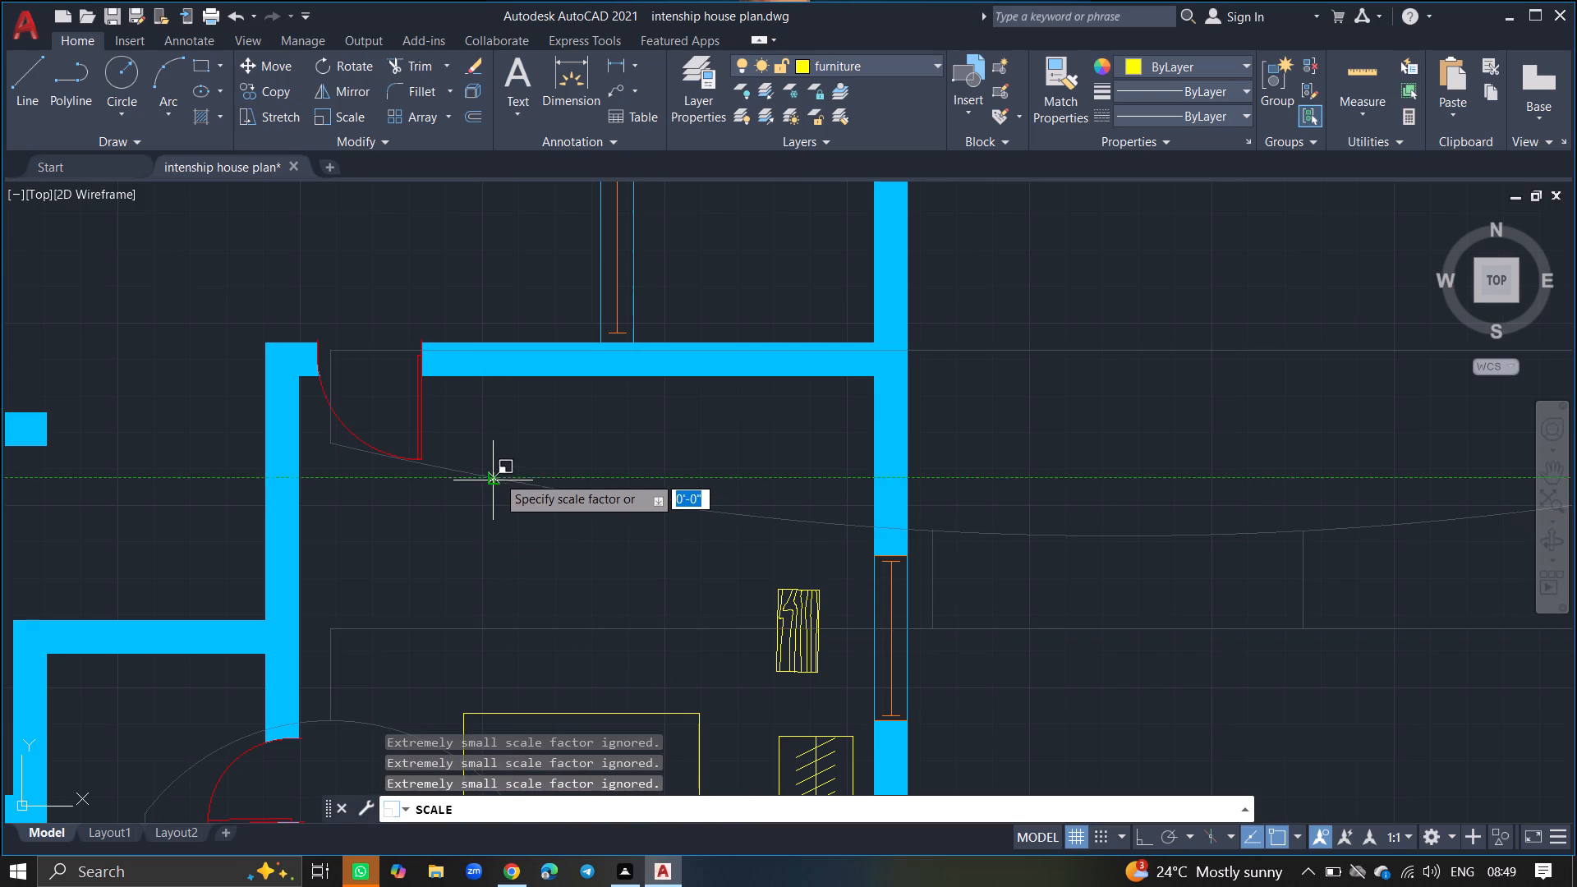
pyautogui.click(508, 461)
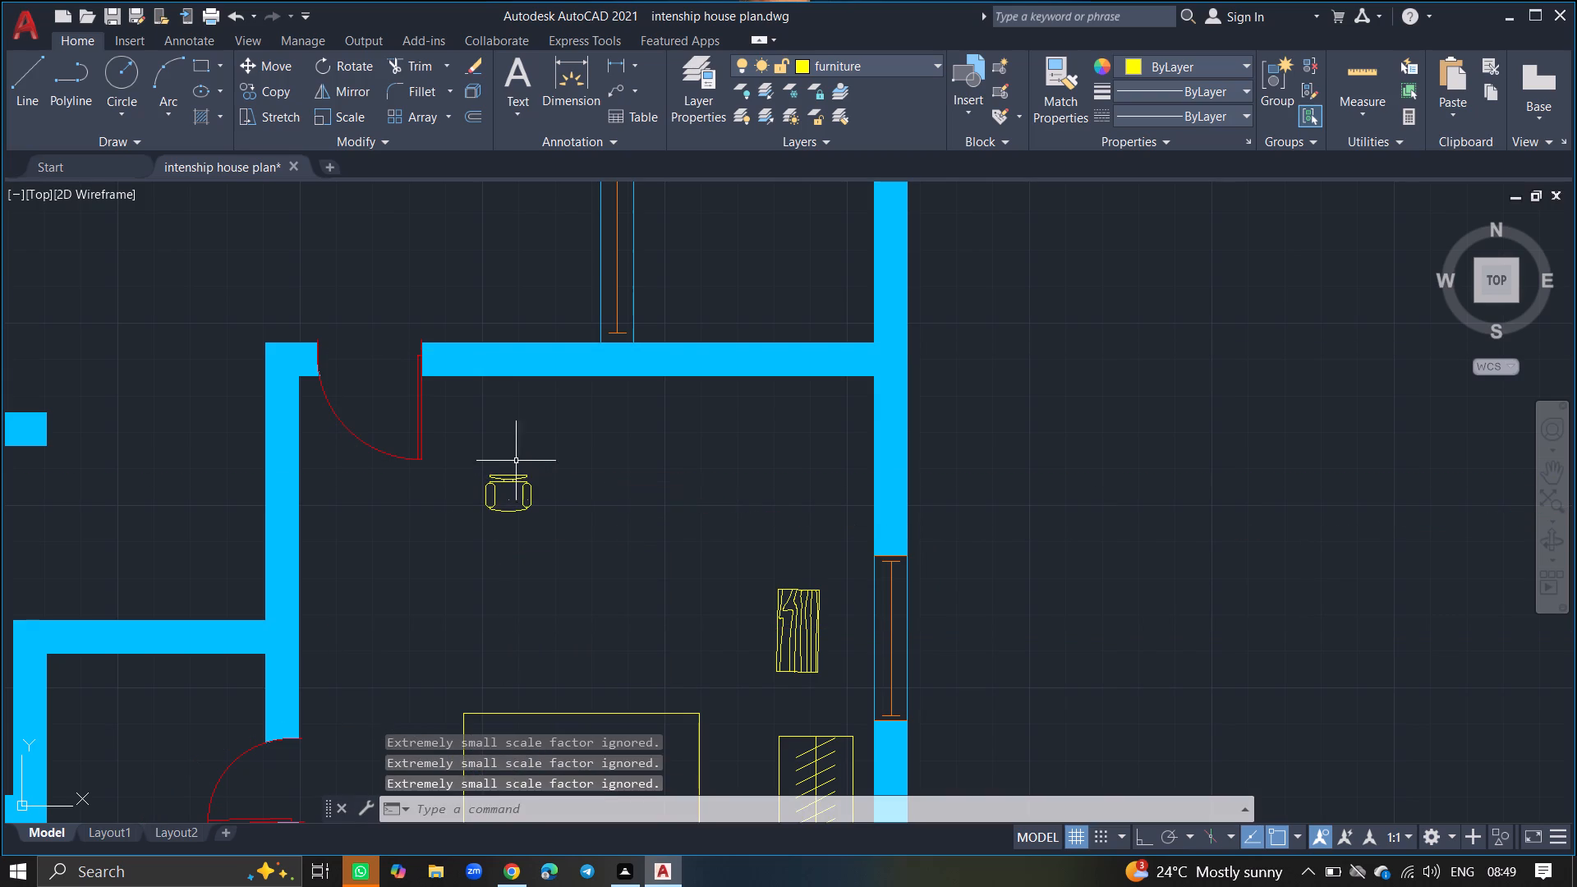
# Rotate the desk chair 90 degrees so its back is on the west and it faces east.
pyautogui.click(559, 460)
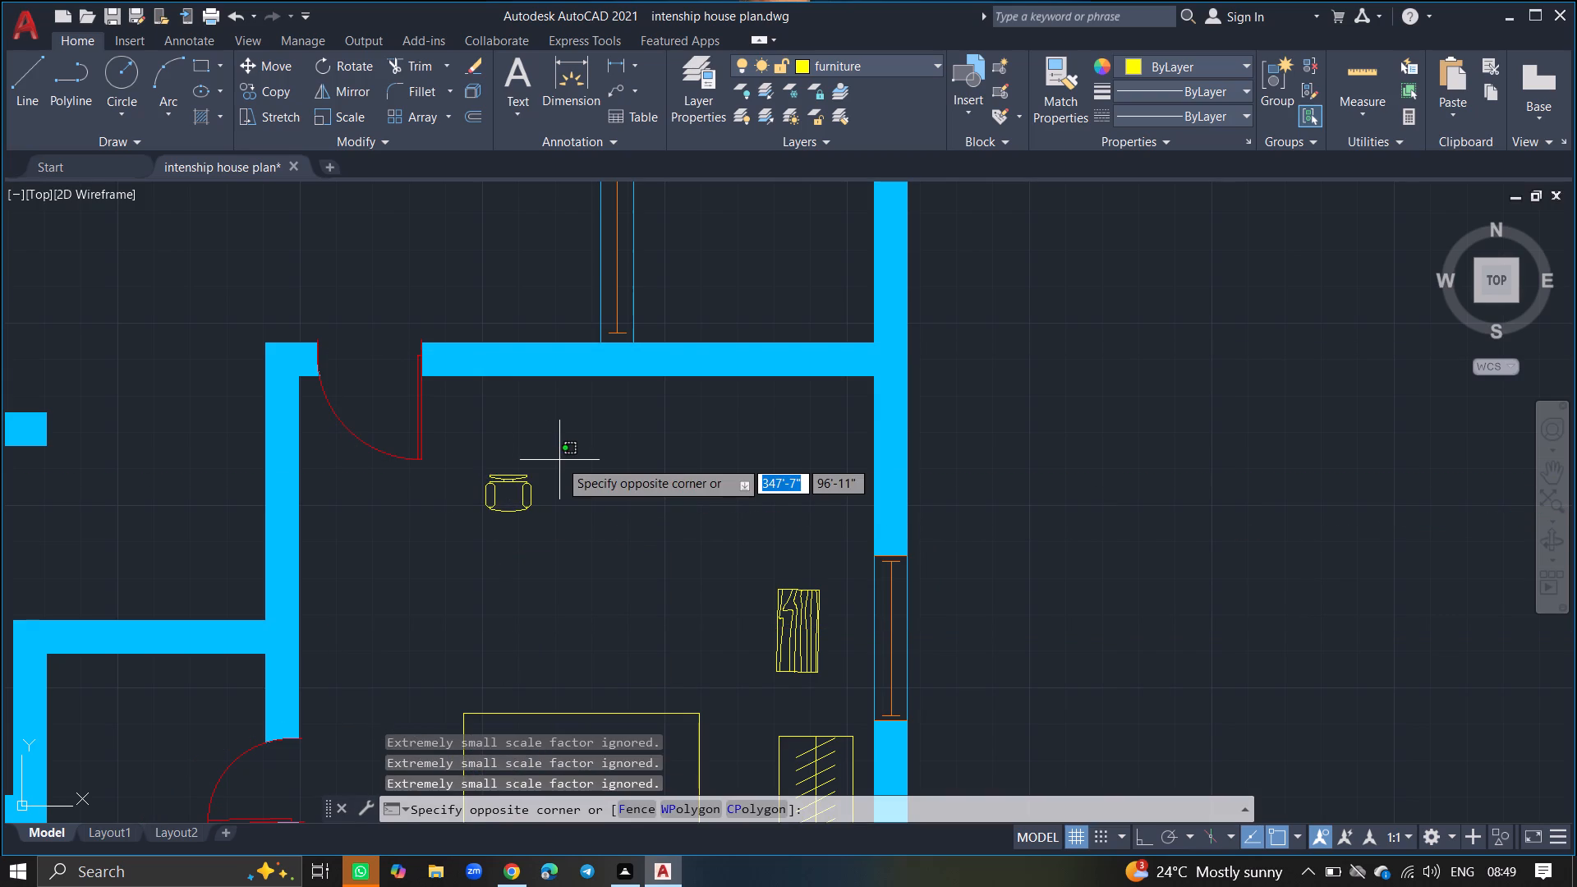
pyautogui.click(448, 537)
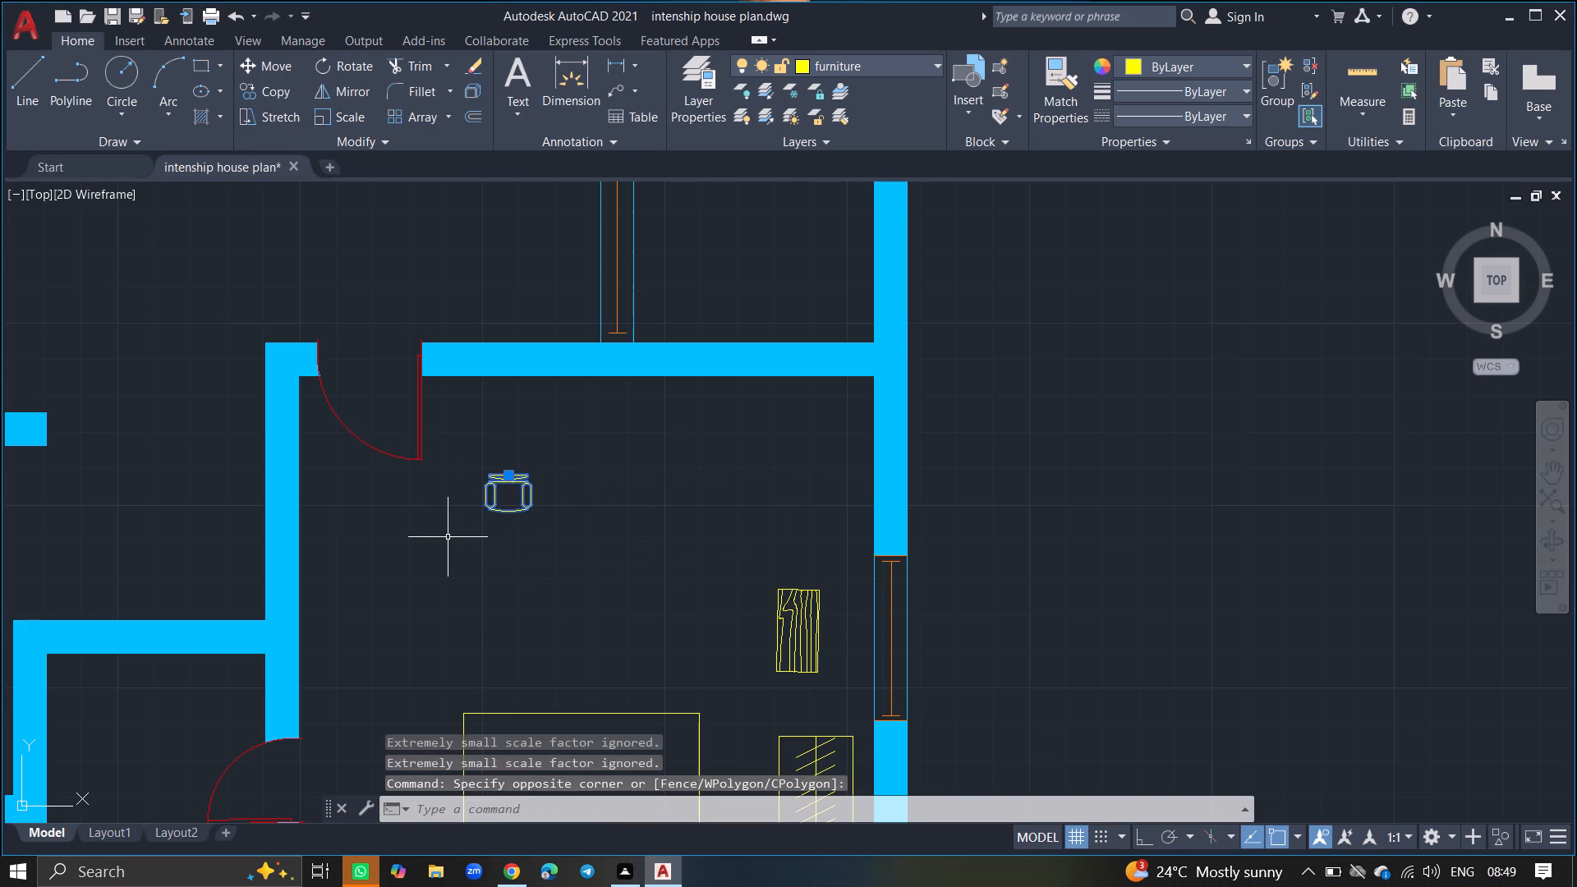
pyautogui.write('RO')
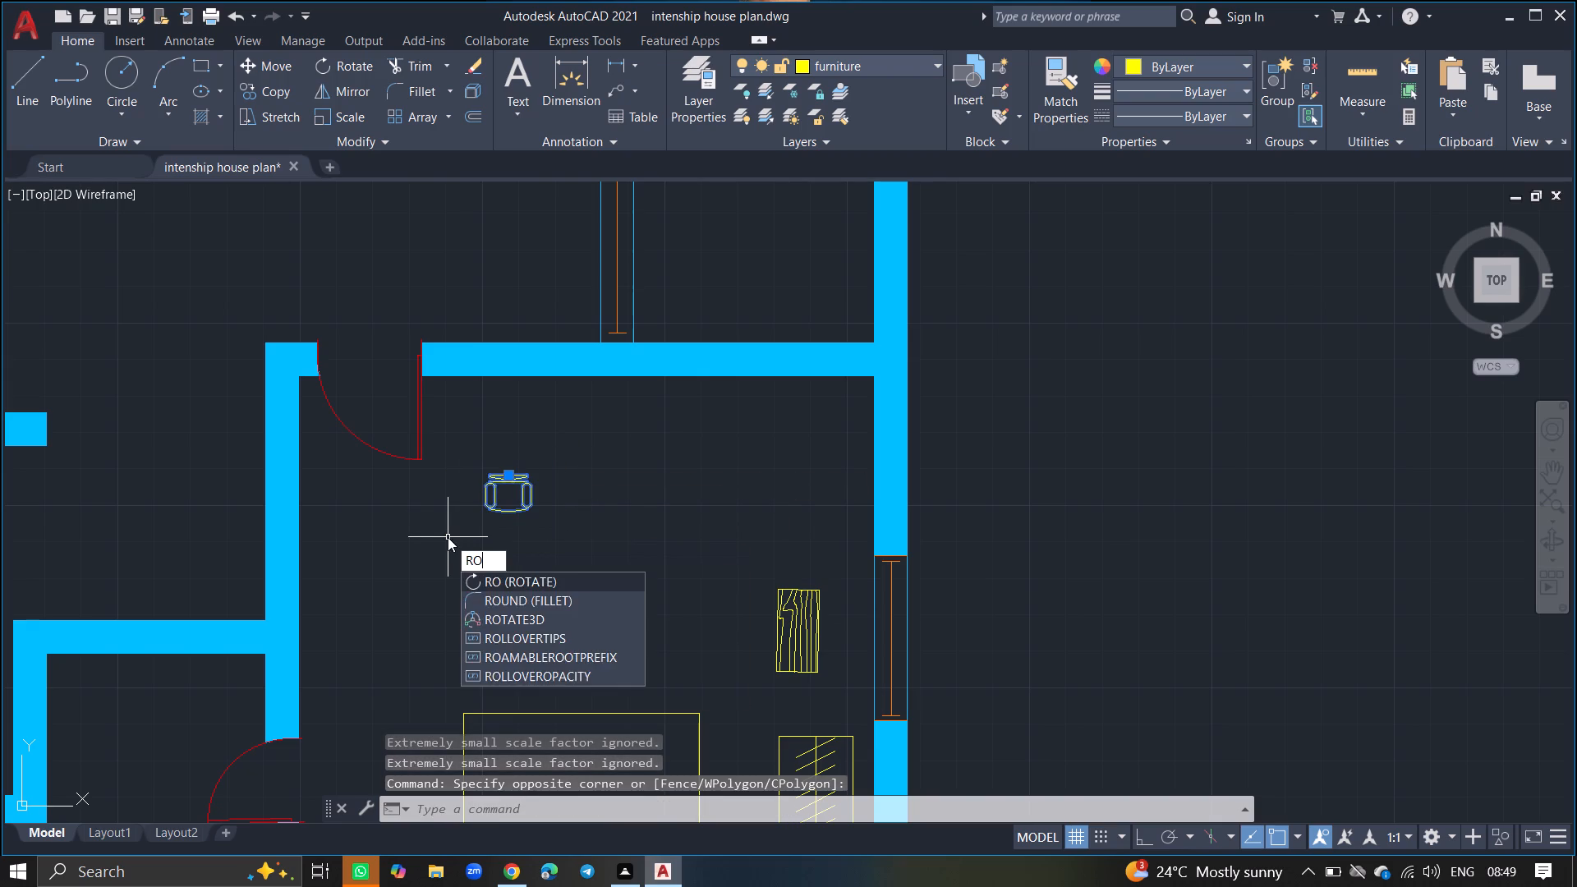
pyautogui.press('Return')
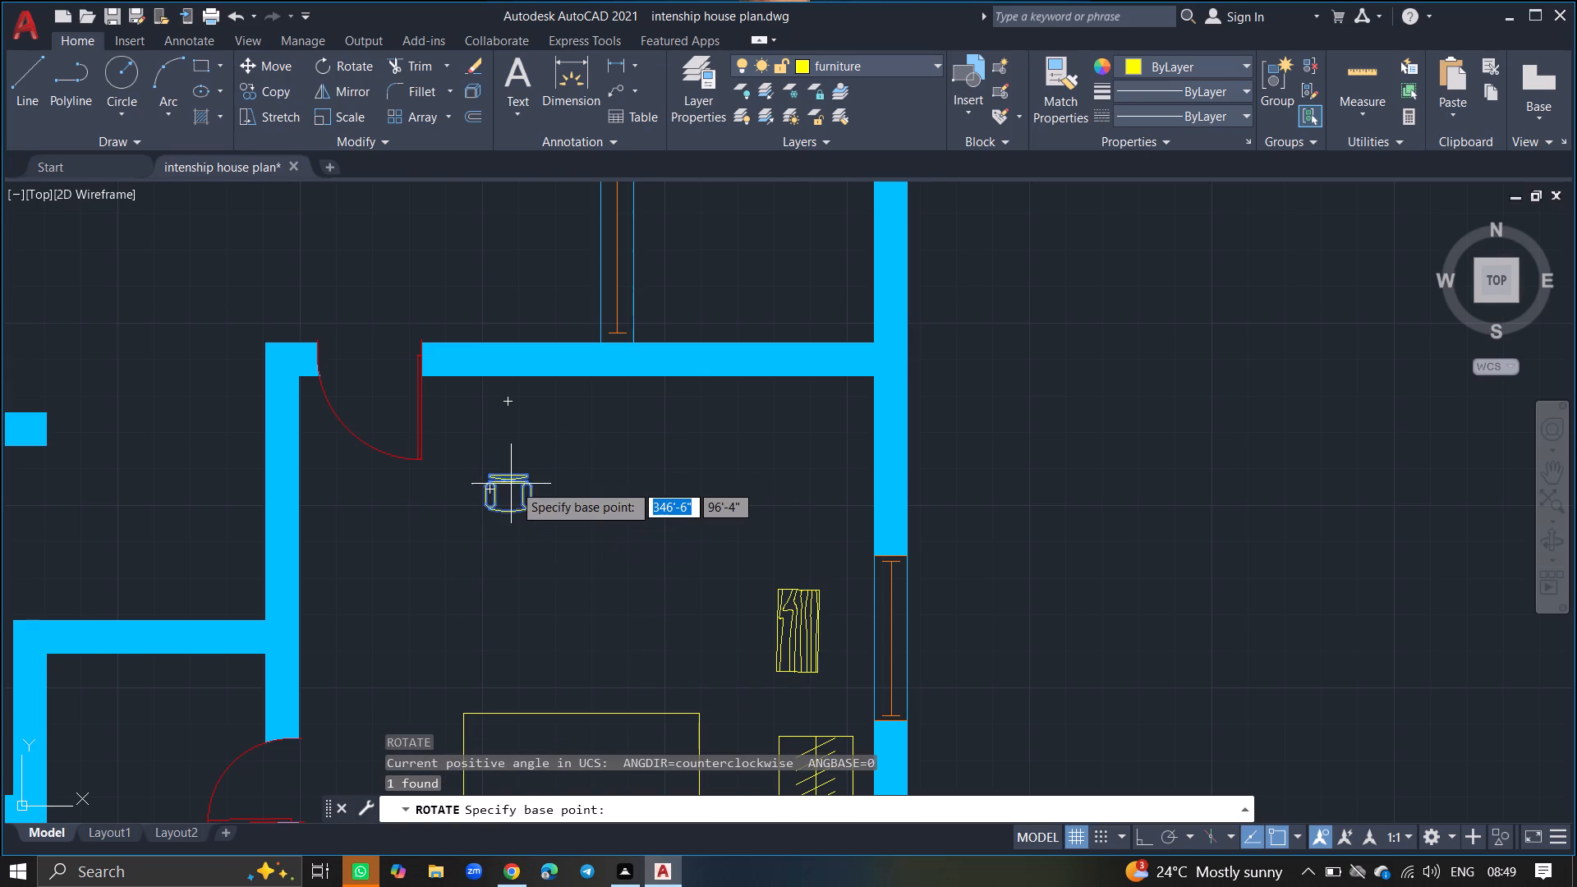
pyautogui.click(513, 484)
pyautogui.click(513, 439)
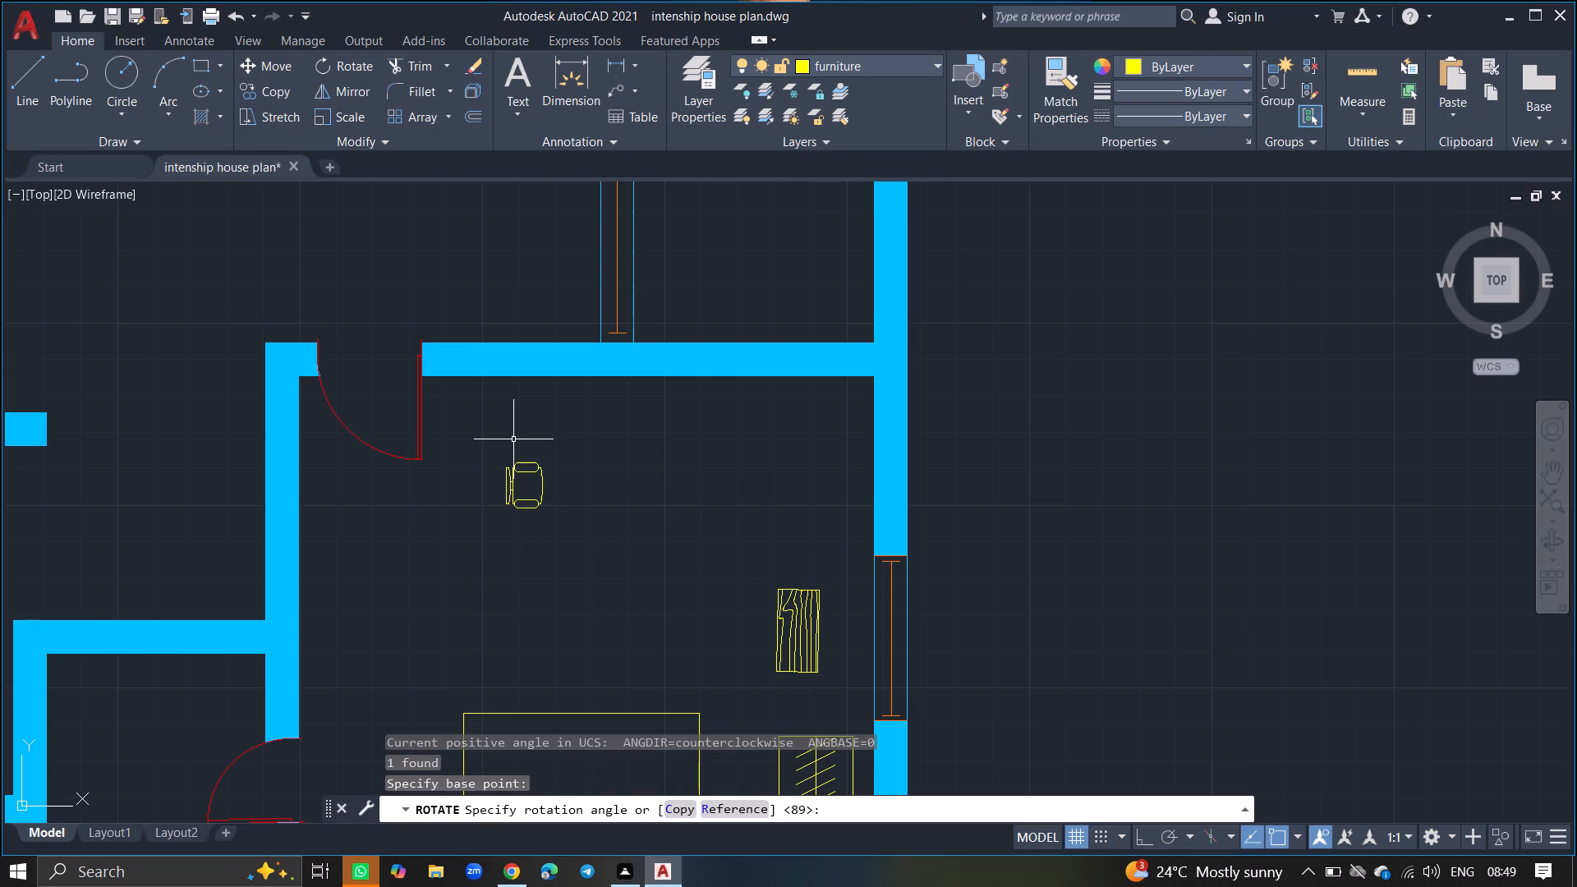
# Move the desk chair about 6'-0" southeast, just west of the bedroom table and facing it.
pyautogui.click(546, 430)
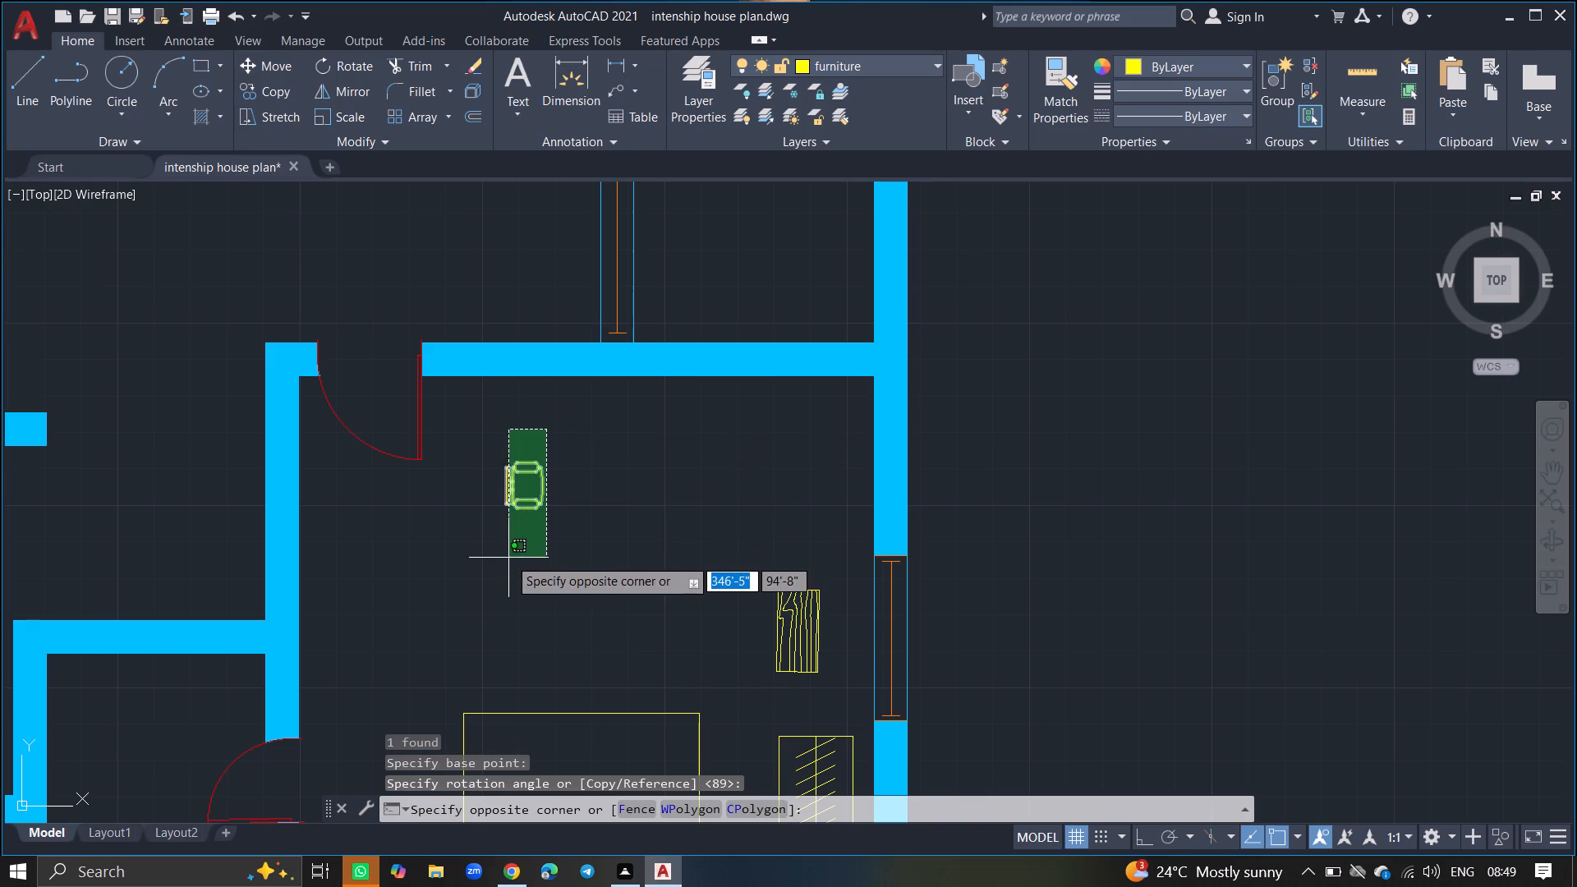
pyautogui.click(508, 558)
pyautogui.write('MOVE')
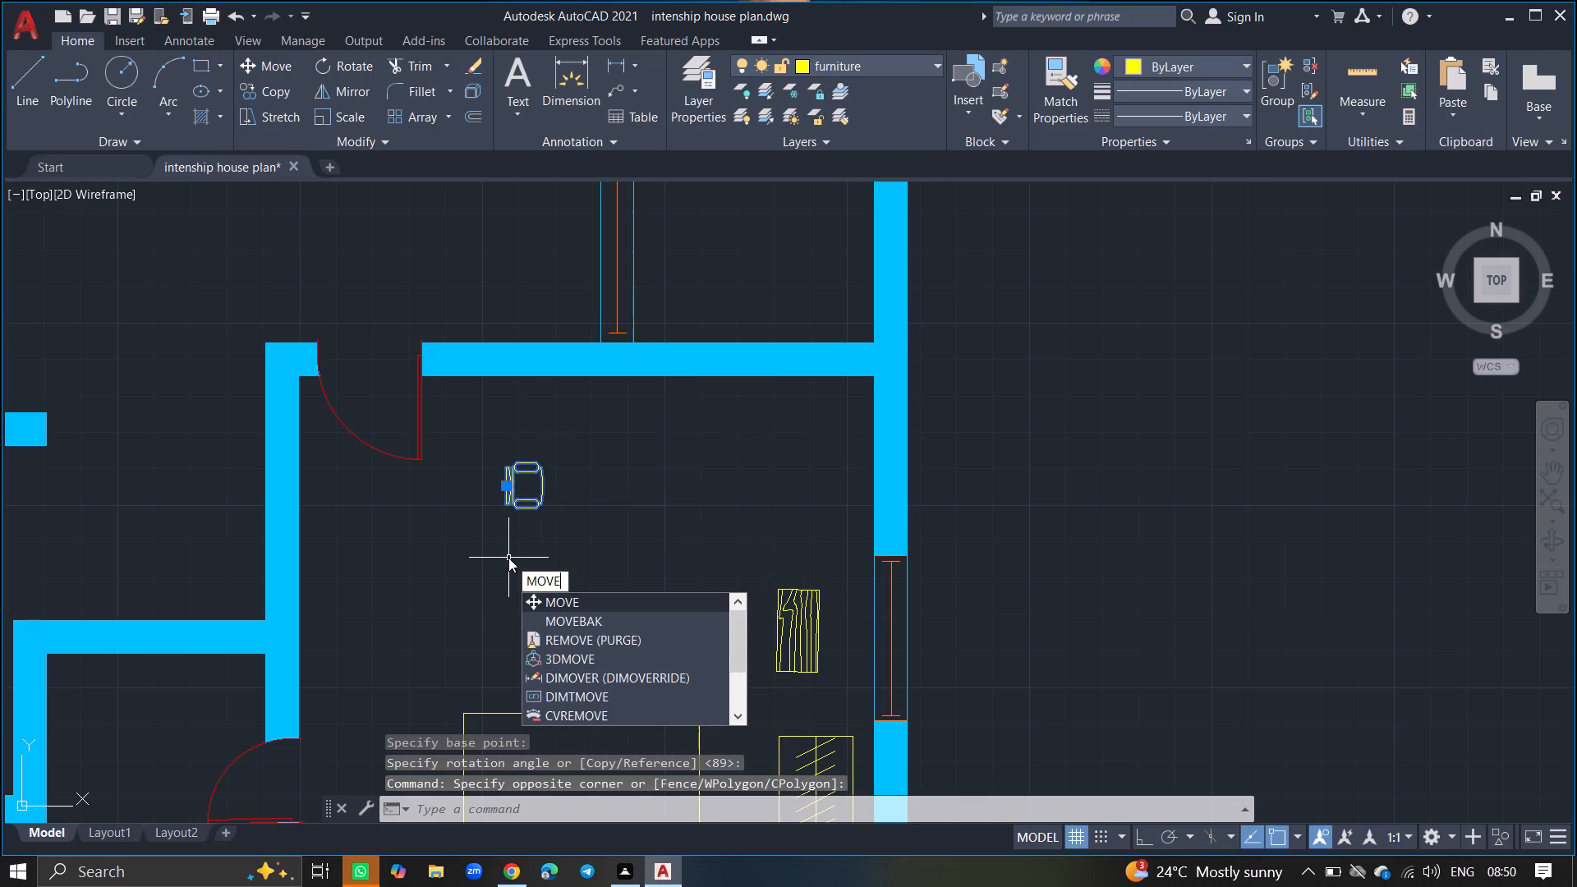
pyautogui.press('Return')
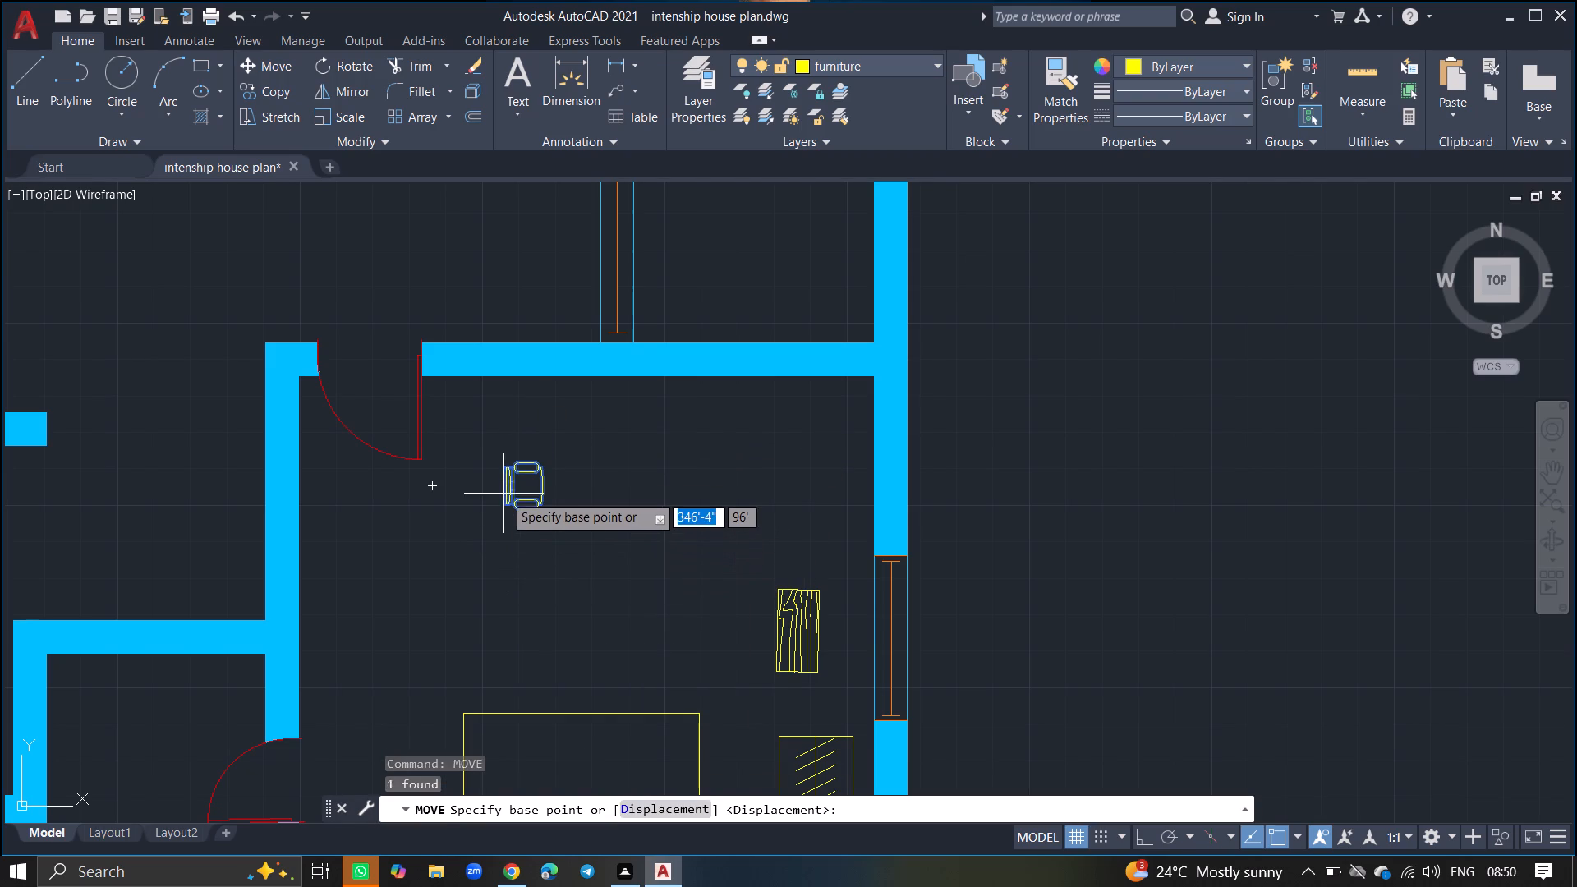
pyautogui.click(507, 481)
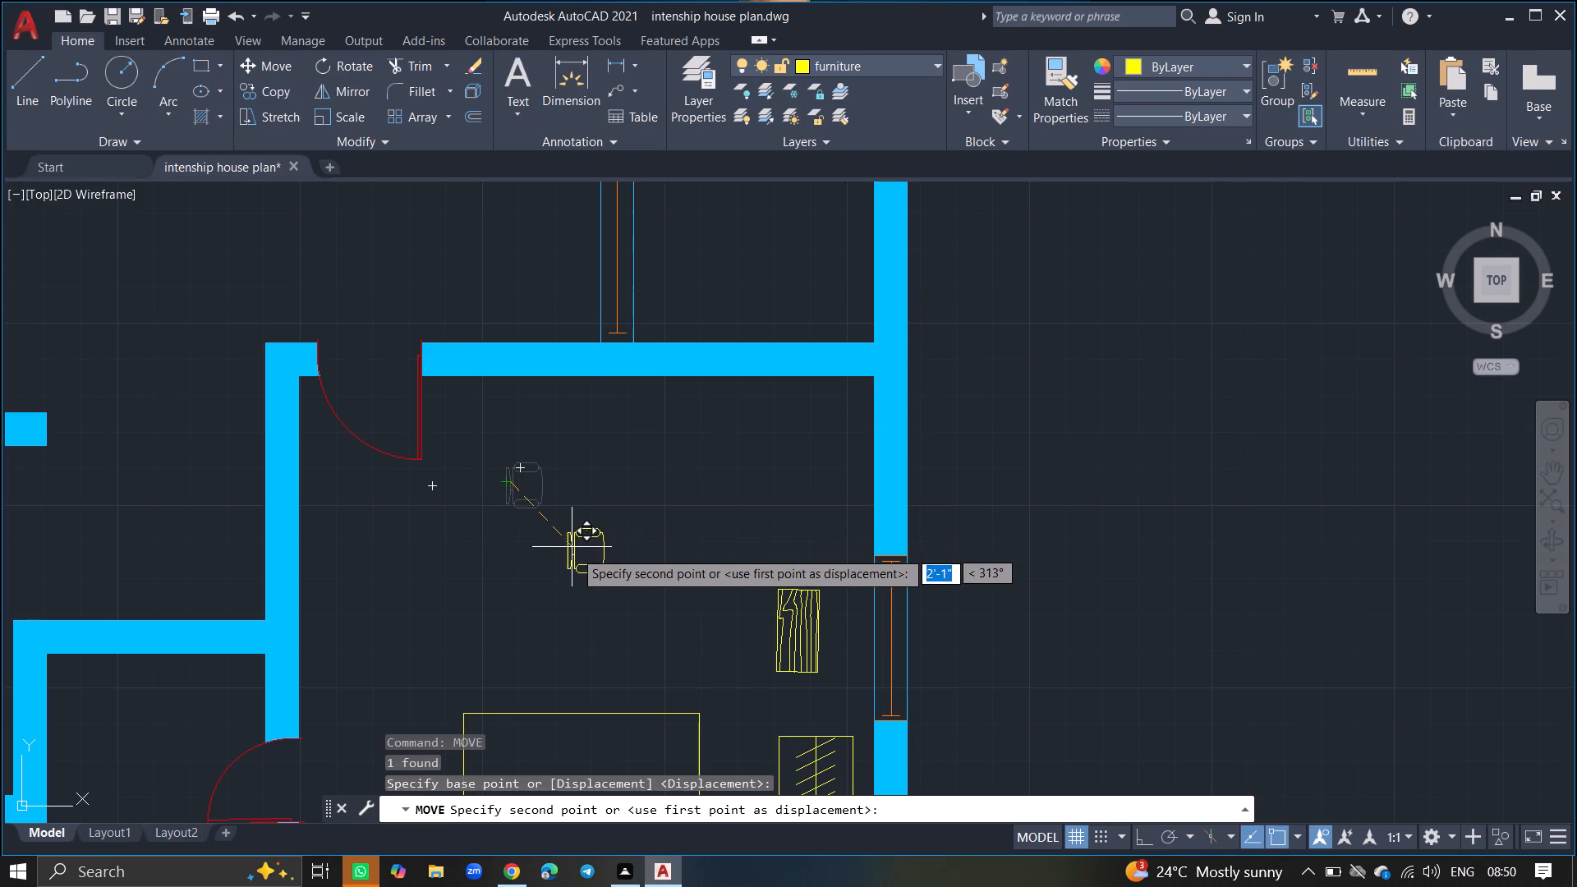
pyautogui.keyDown('ctrl'); pyautogui.scroll(2, 688, 645); pyautogui.keyUp('ctrl')
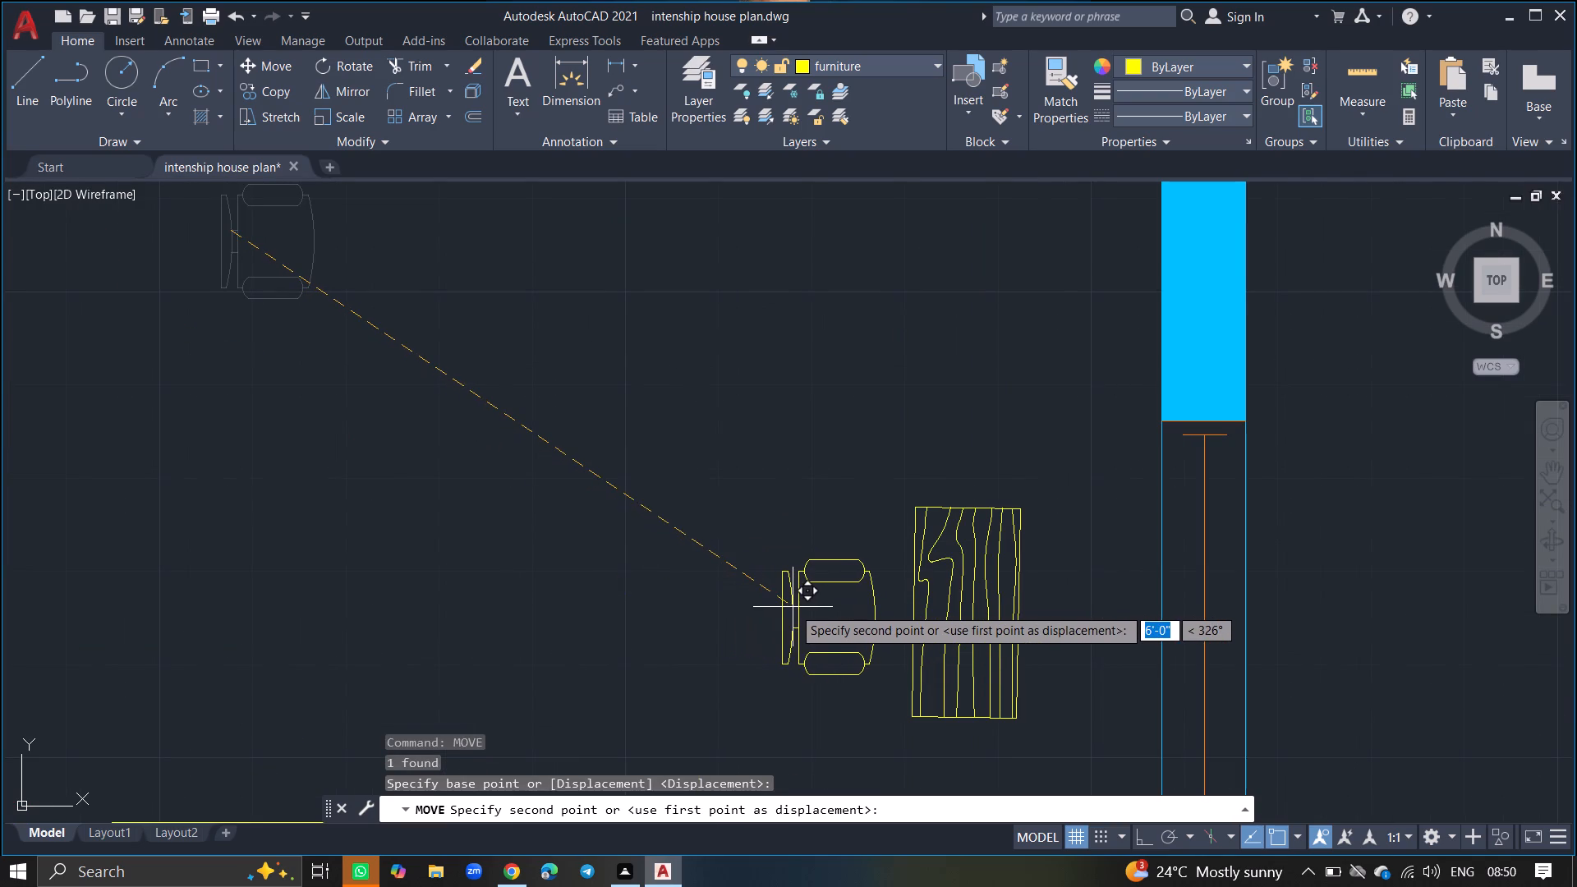
pyautogui.click(797, 607)
pyautogui.keyDown('ctrl'); pyautogui.scroll(-3, 797, 607); pyautogui.keyUp('ctrl')
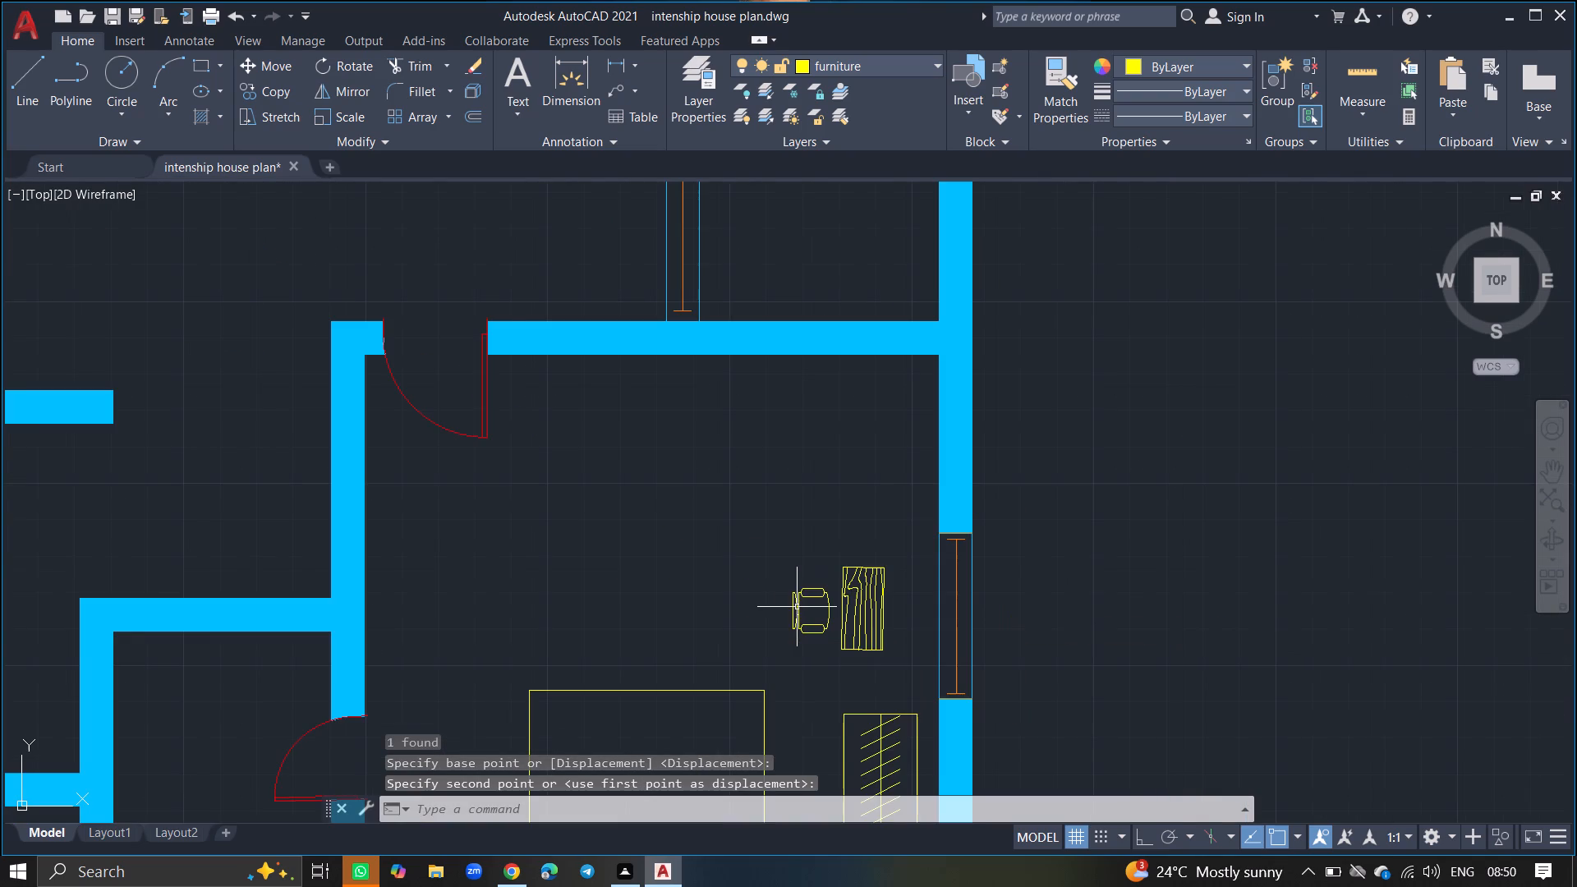
# Draw a small rectangle, about 5" each way, against the inner face of the southern bedroom's north wall, east of the door.
pyautogui.write('REC')
pyautogui.press('Return')
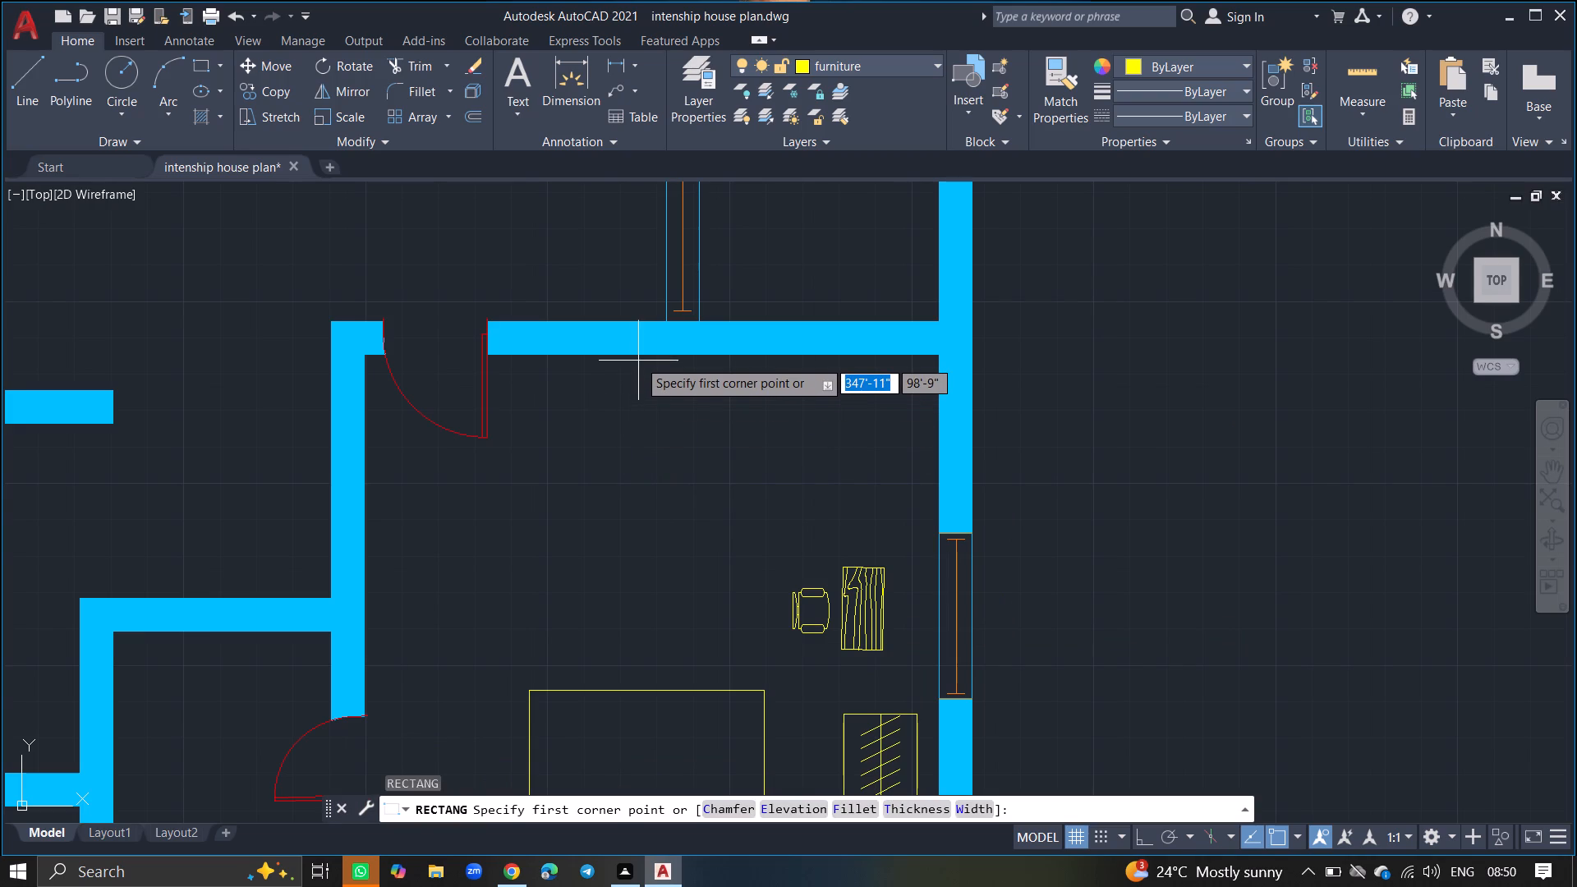
pyautogui.keyDown('ctrl'); pyautogui.scroll(3, 638, 360); pyautogui.keyUp('ctrl')
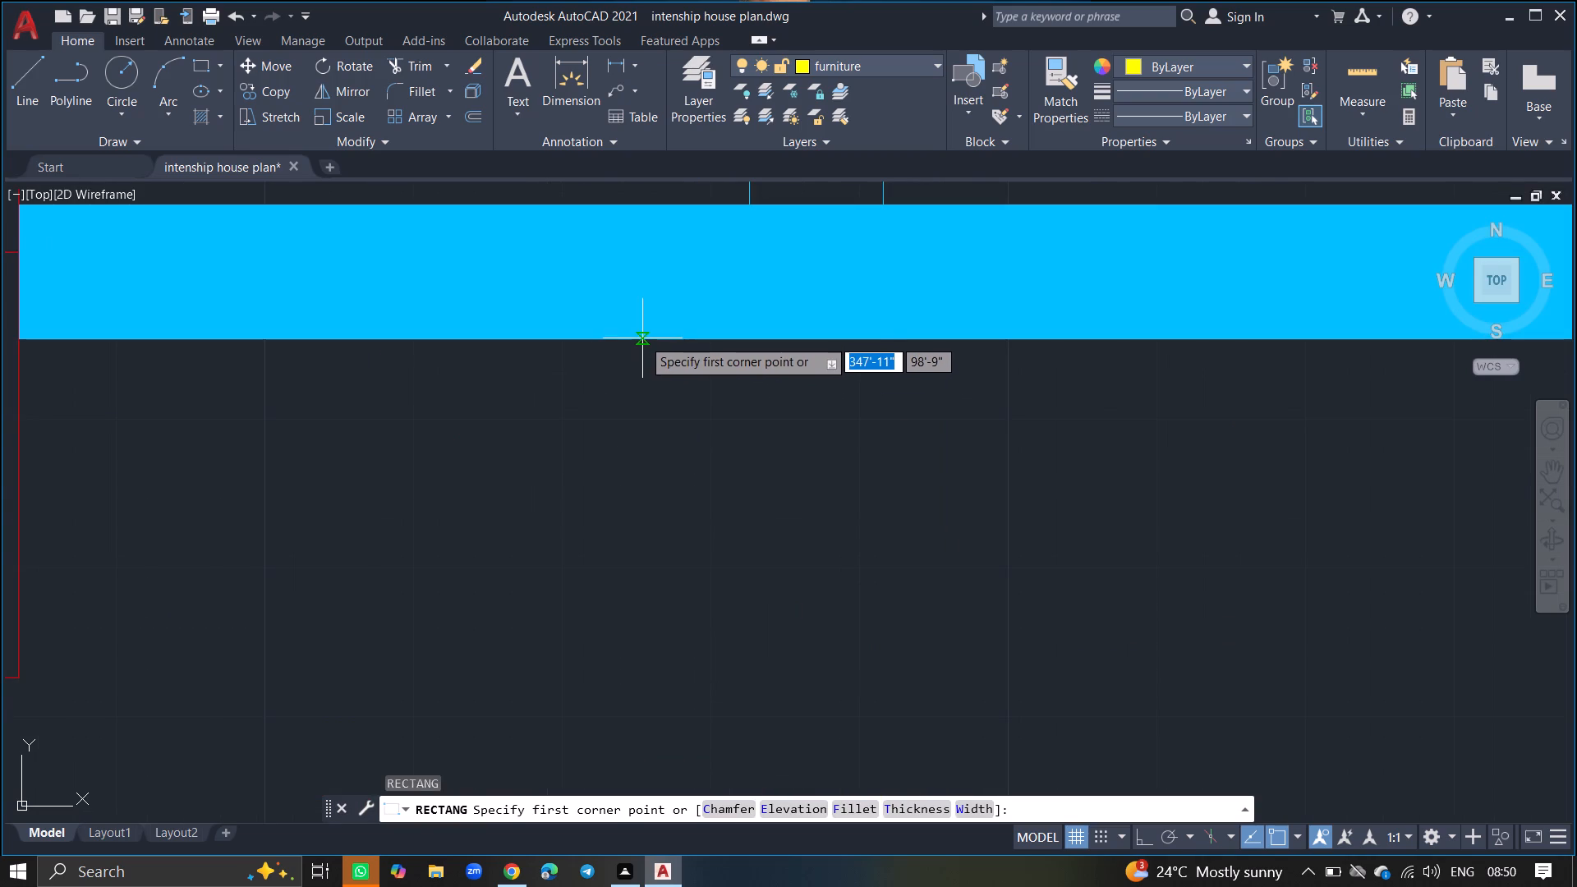
pyautogui.click(642, 338)
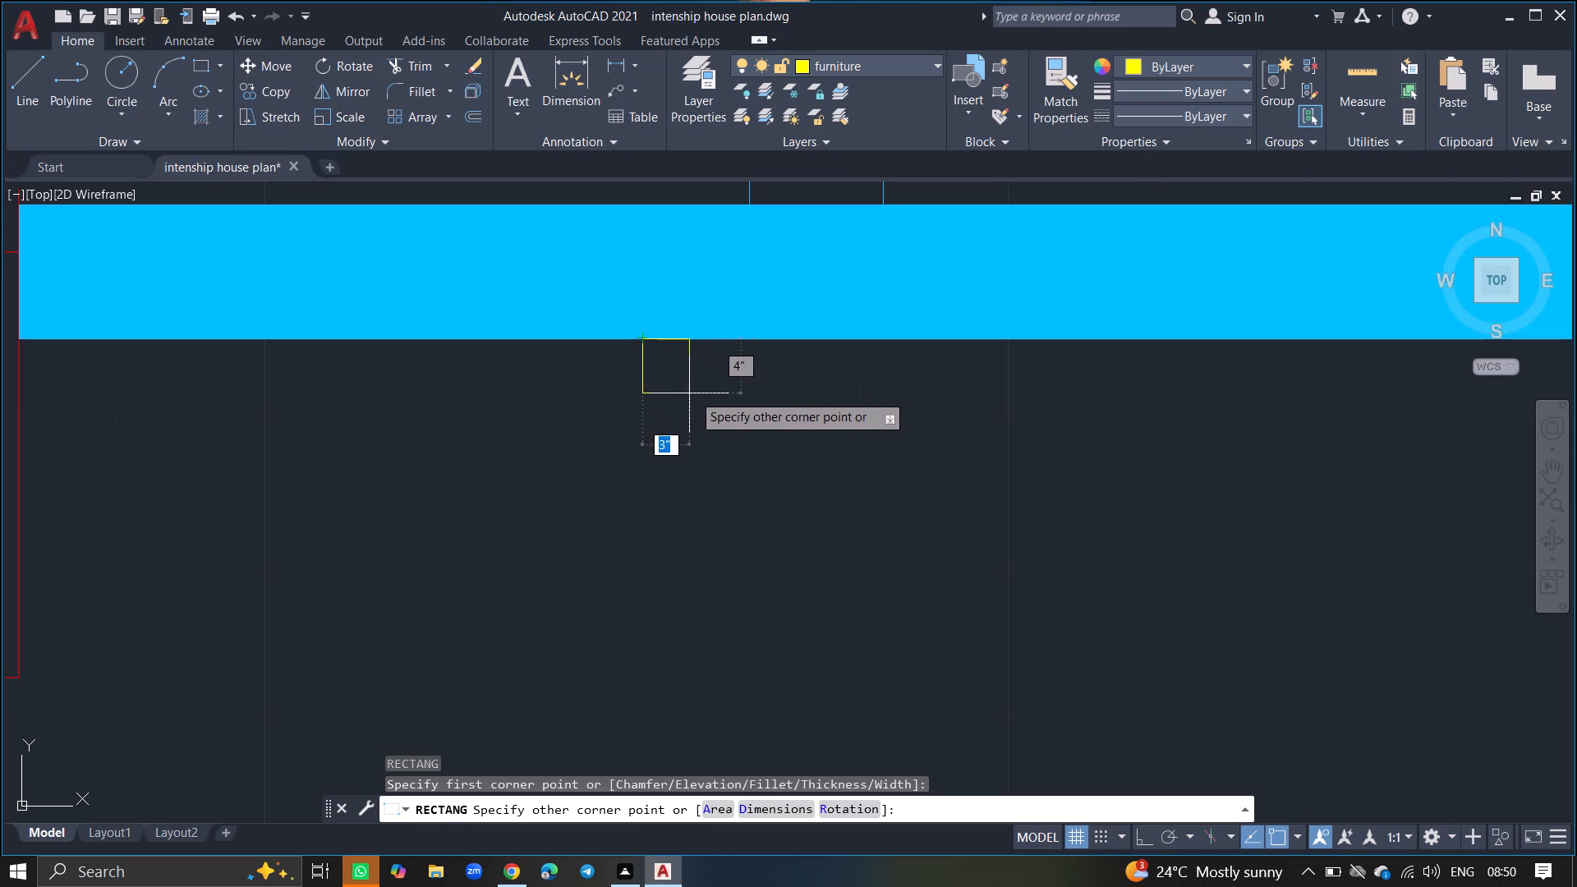
pyautogui.click(710, 411)
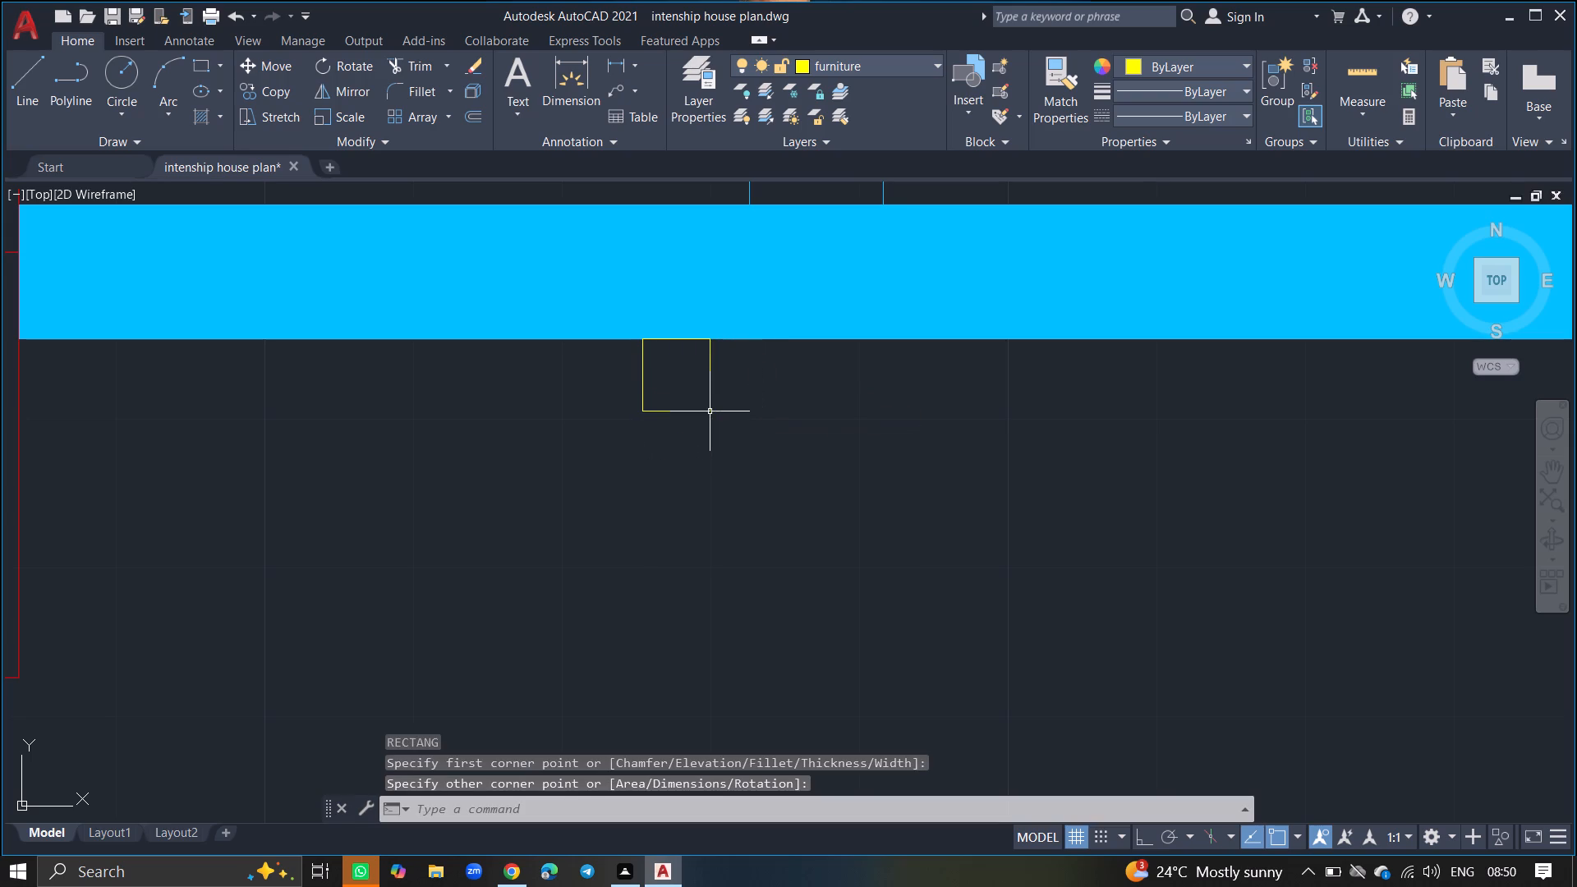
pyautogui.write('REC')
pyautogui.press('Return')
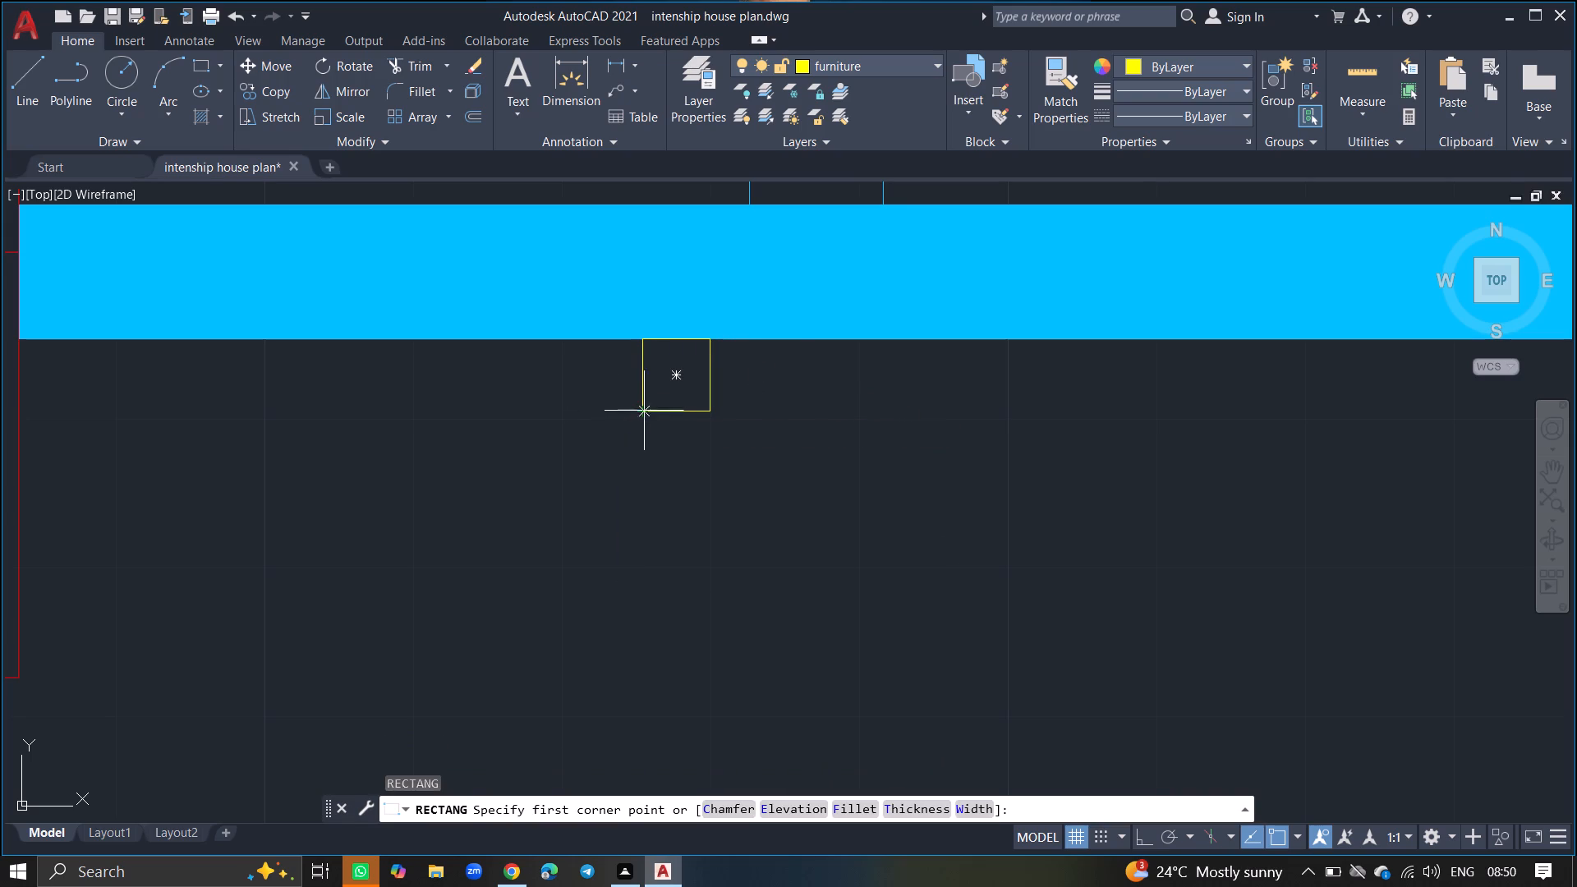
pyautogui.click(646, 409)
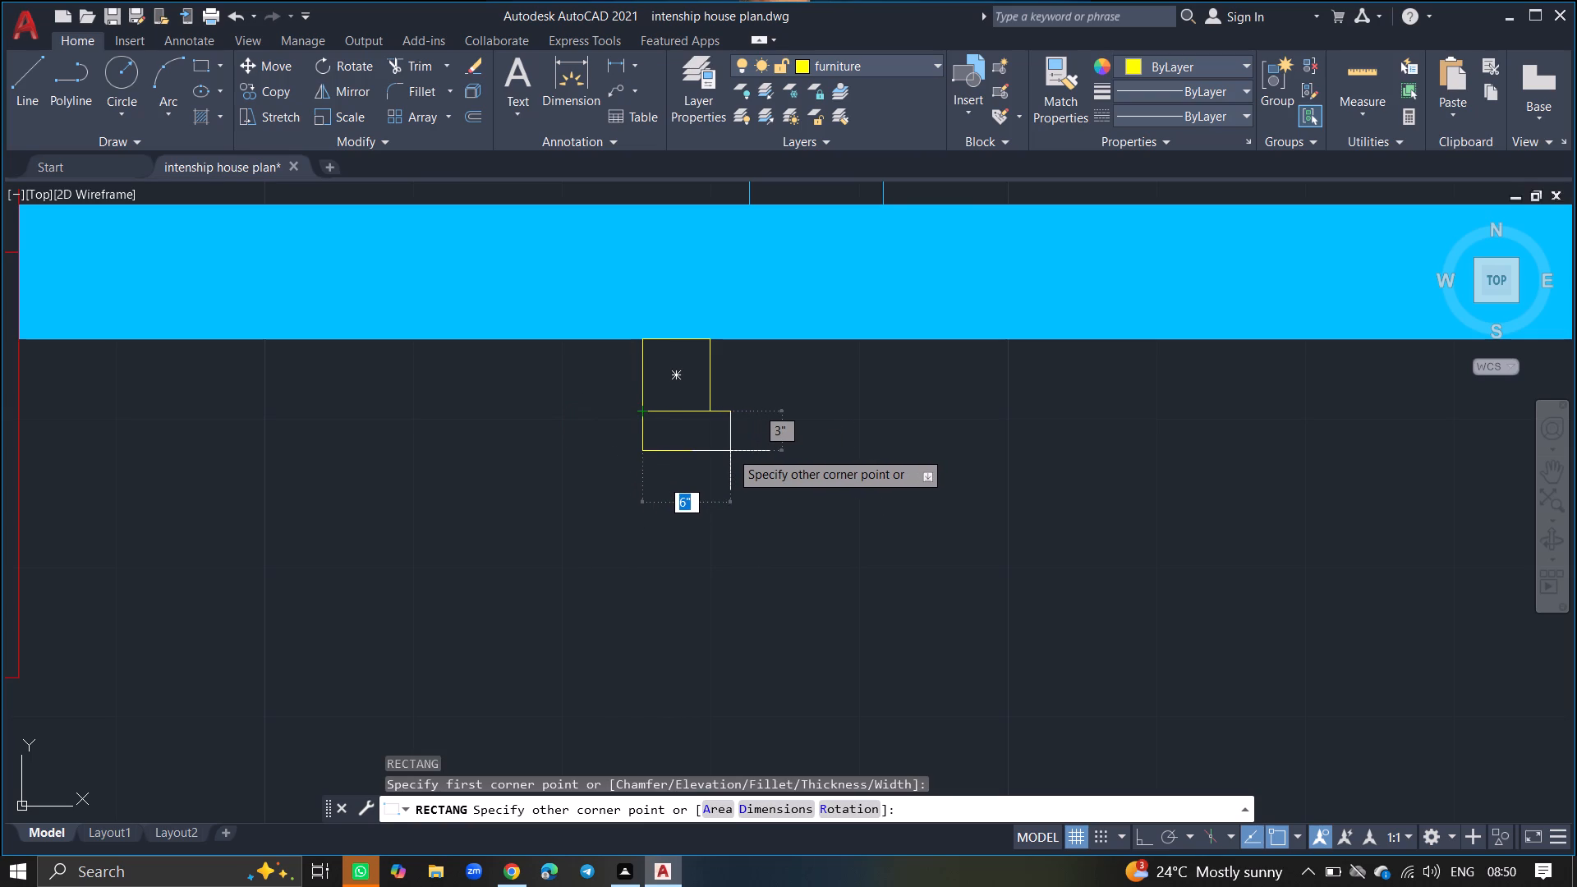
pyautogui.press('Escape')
# Draw two lines about 2" long from the small rectangle's south corners, extending its south edge west and east.
pyautogui.press('l')
pyautogui.press('Return')
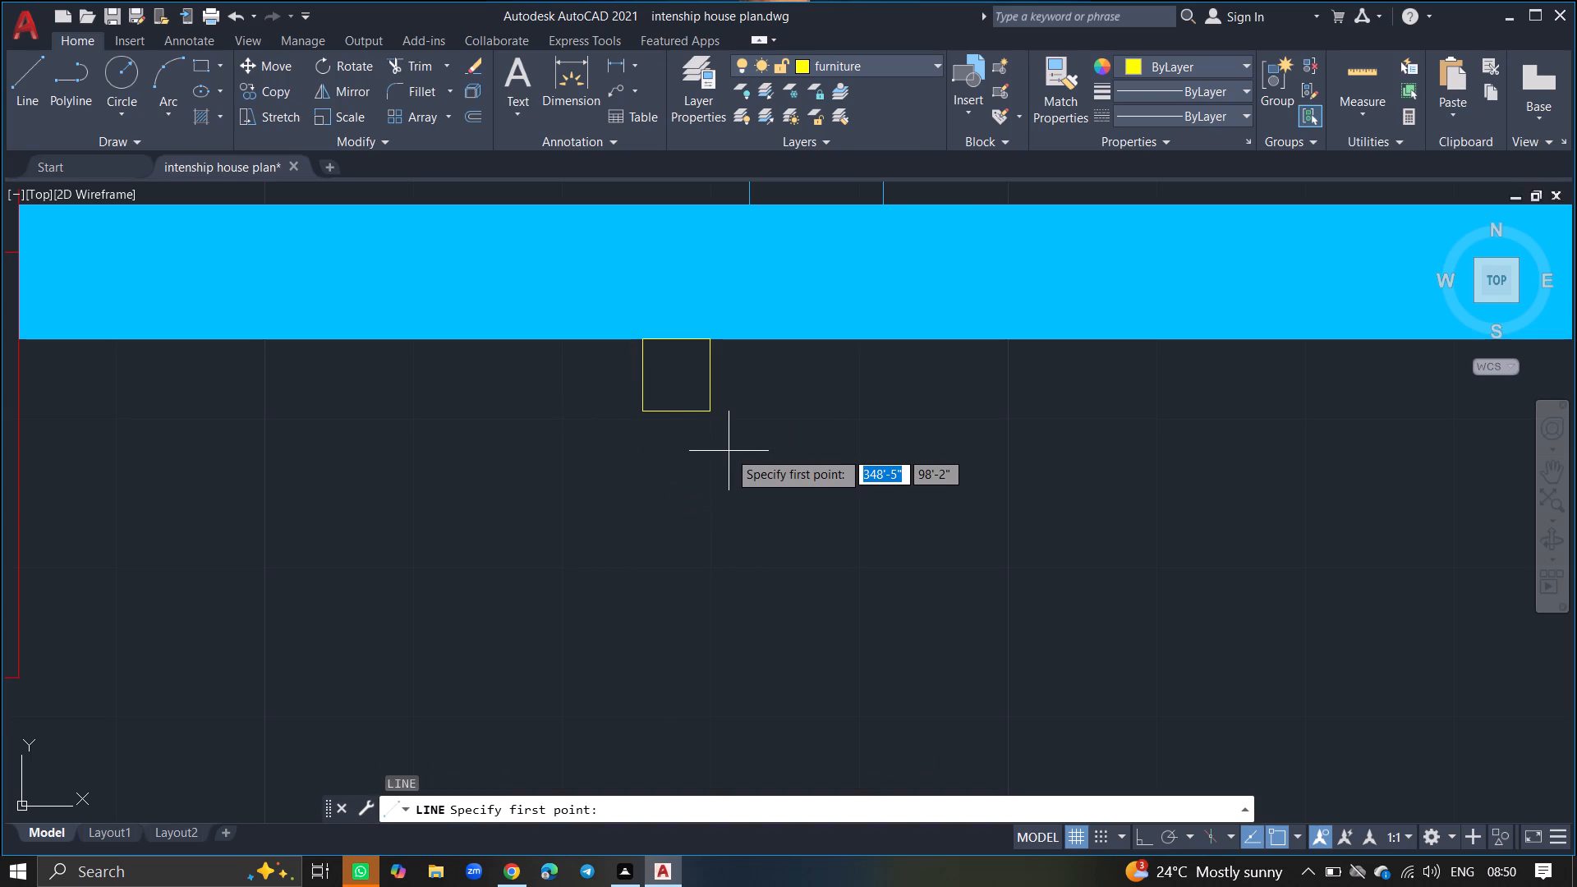
pyautogui.keyDown('ctrl'); pyautogui.scroll(2, 729, 451); pyautogui.keyUp('ctrl')
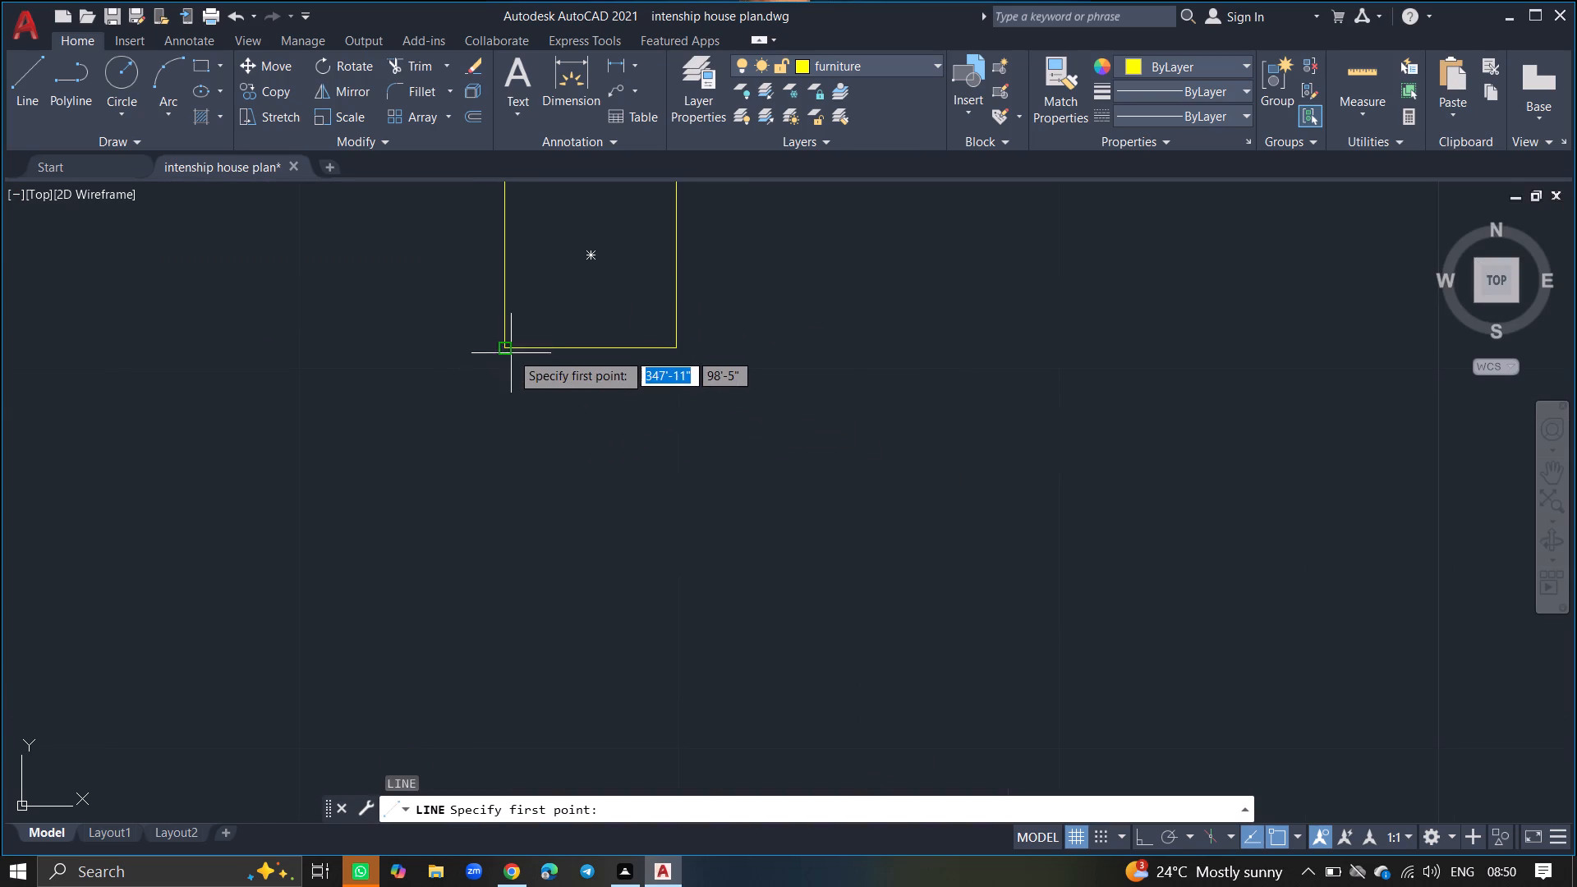
pyautogui.click(506, 350)
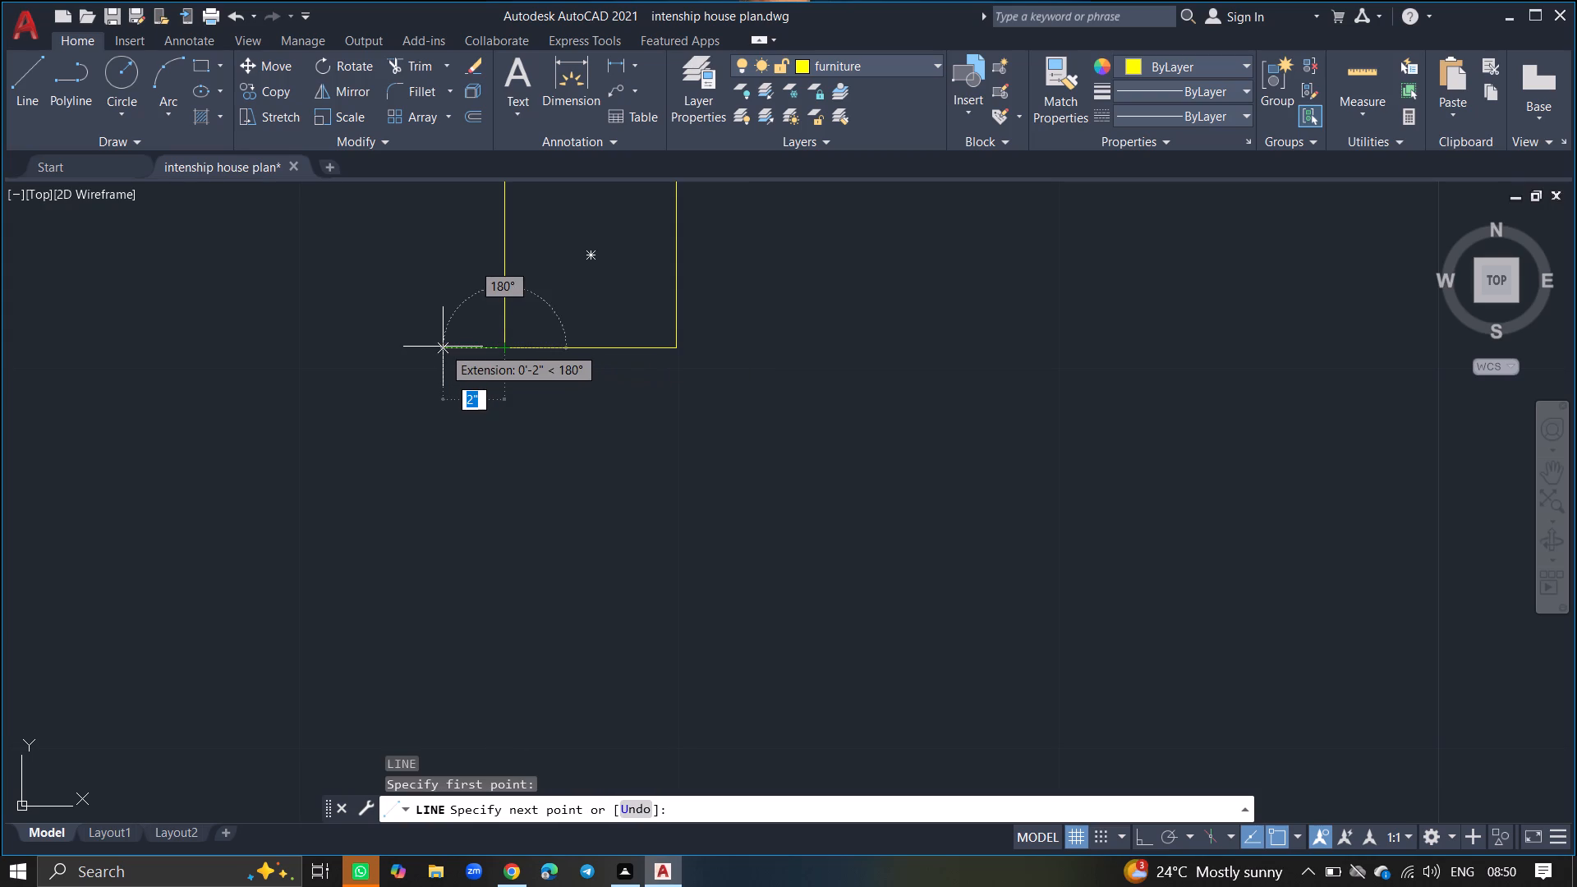
pyautogui.click(439, 347)
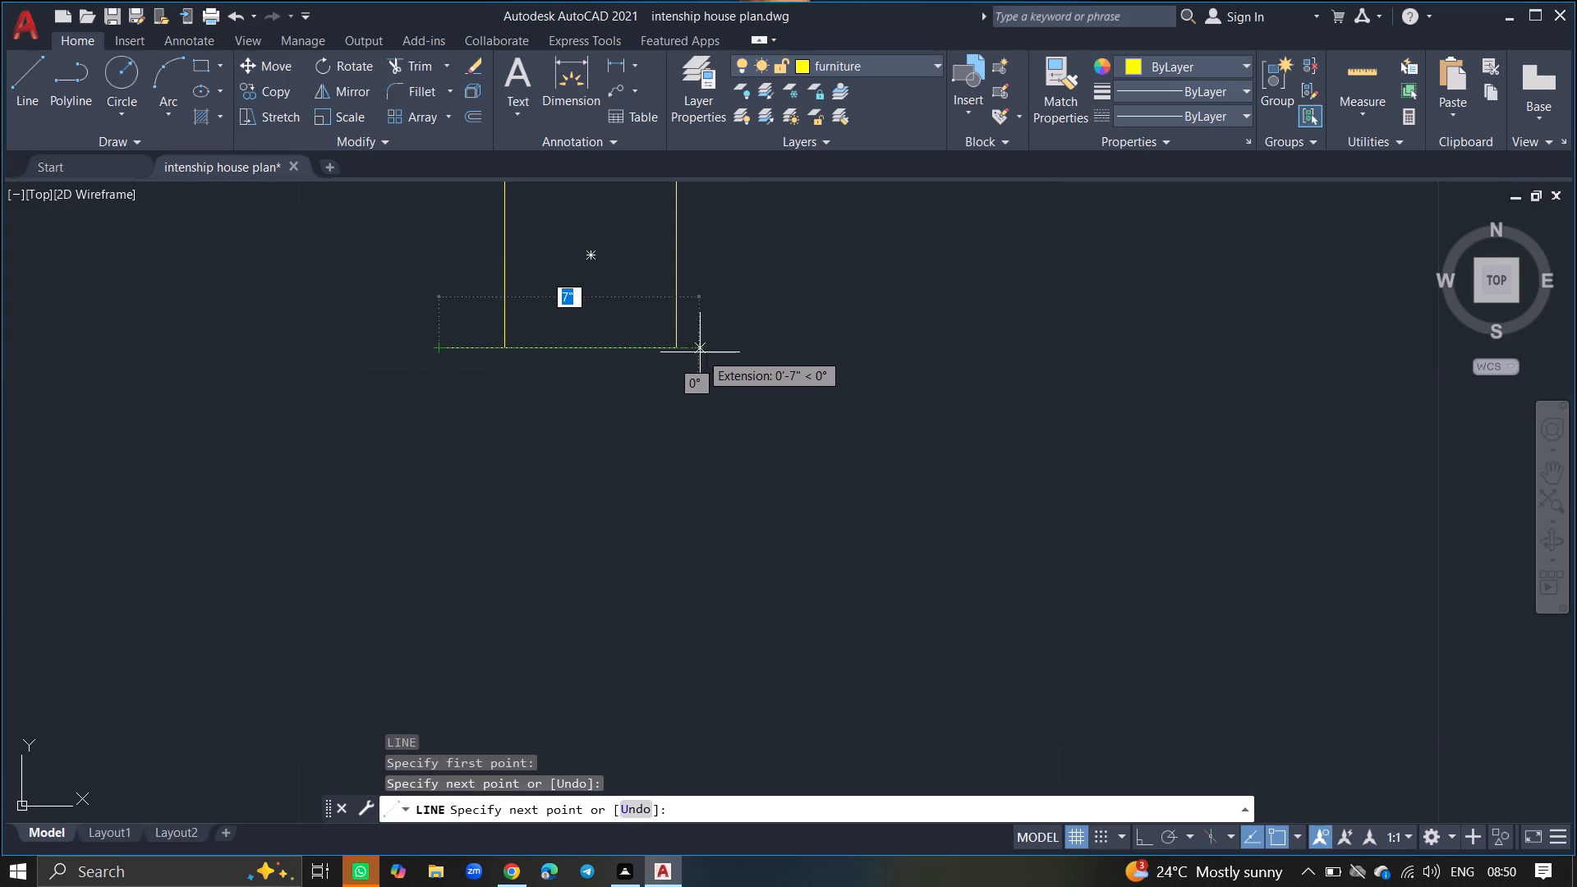
pyautogui.press('Escape')
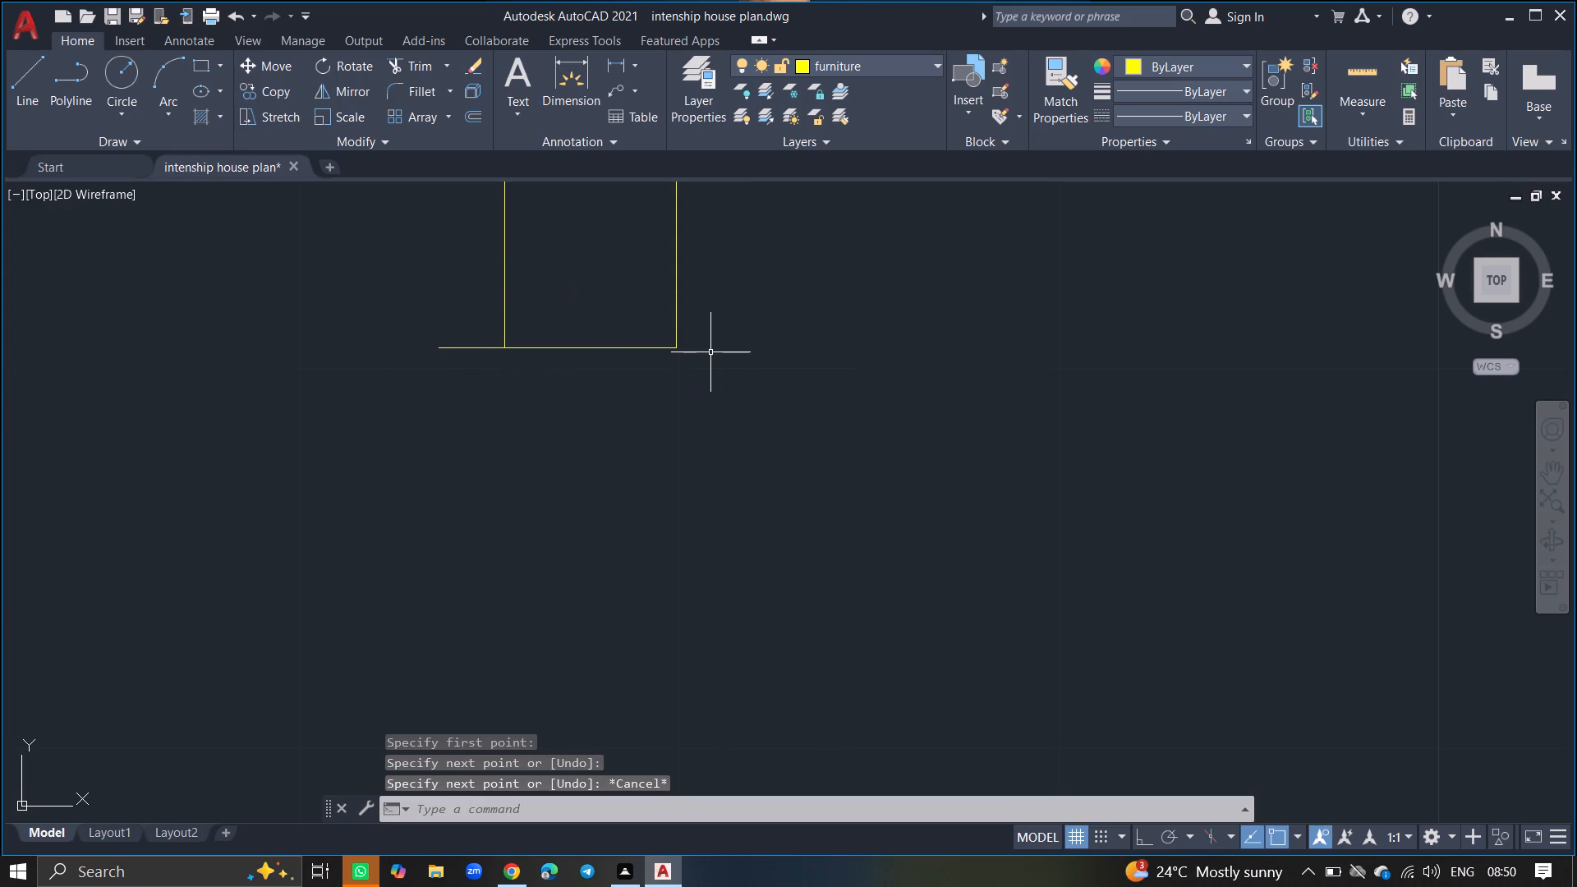
pyautogui.press('l')
pyautogui.press('Return')
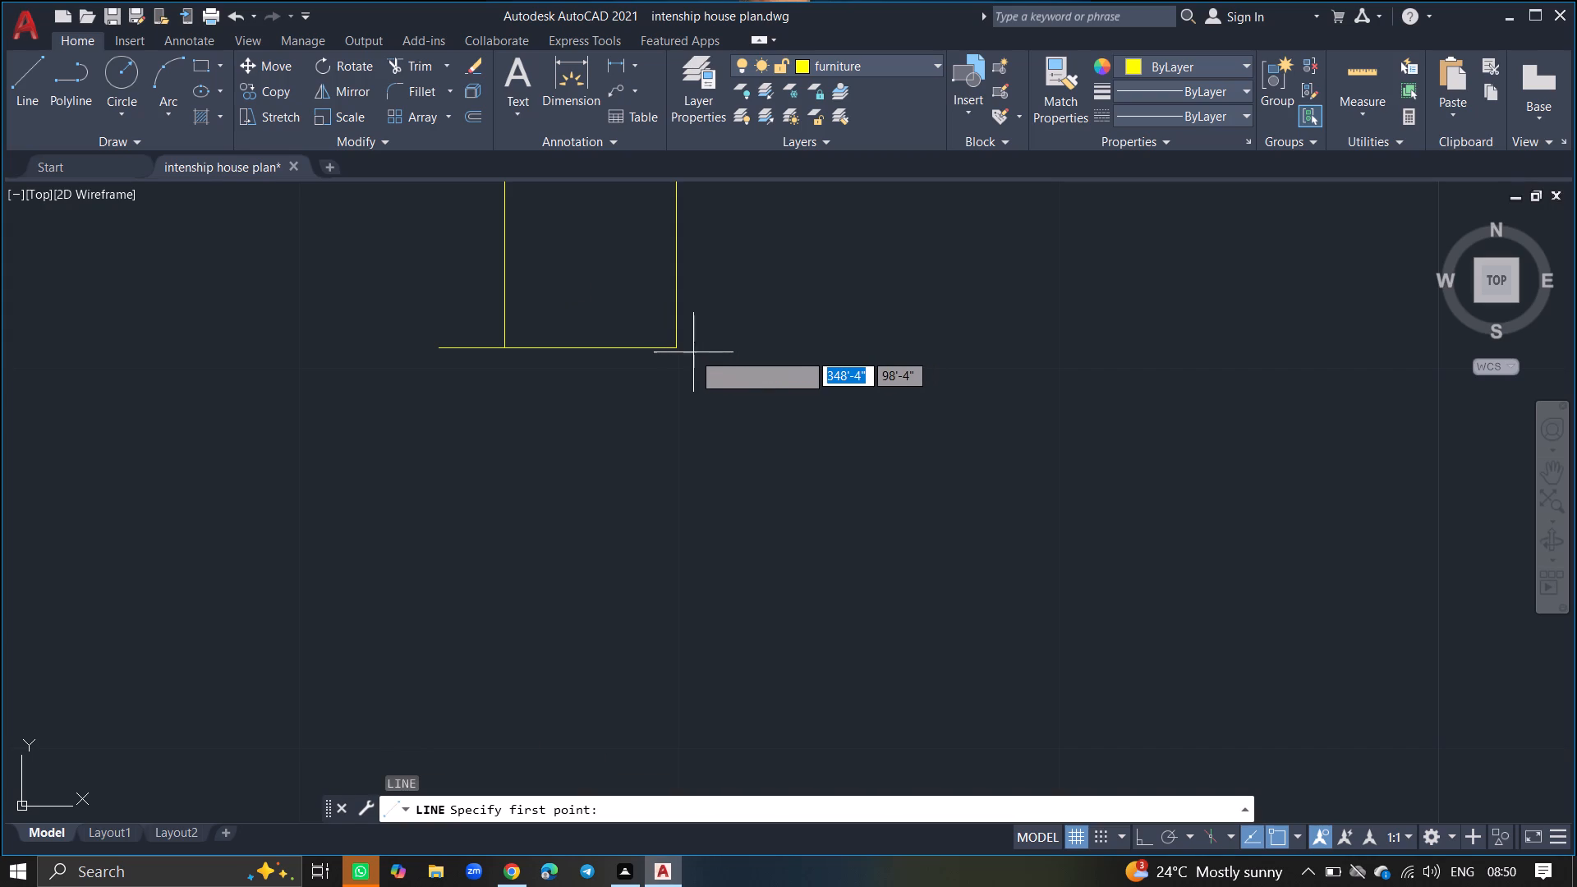
pyautogui.click(678, 350)
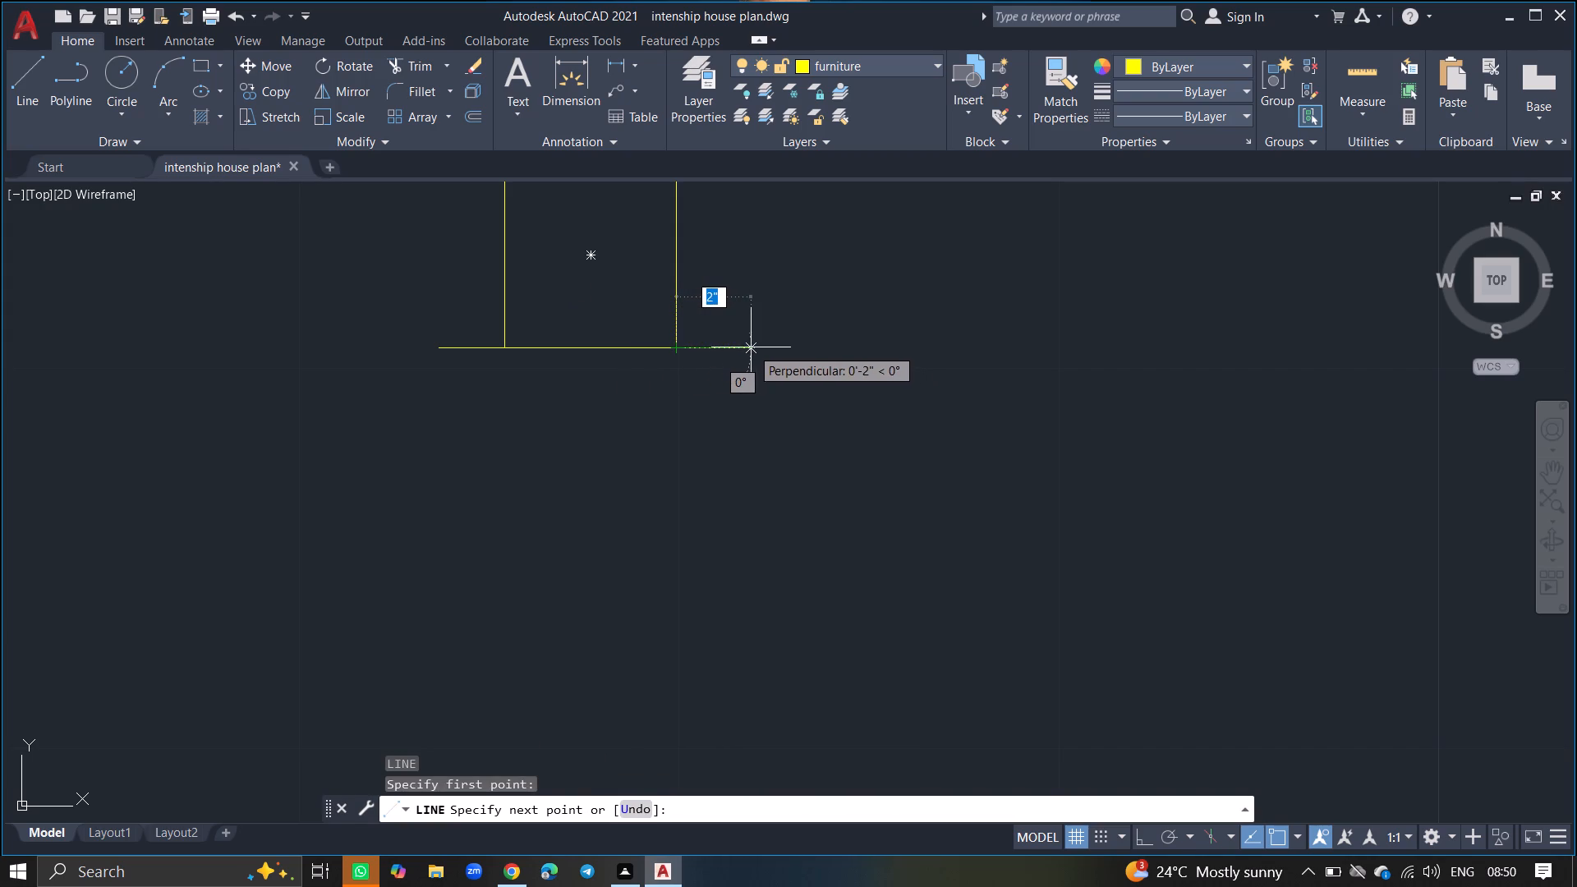
pyautogui.click(751, 347)
pyautogui.press('Return')
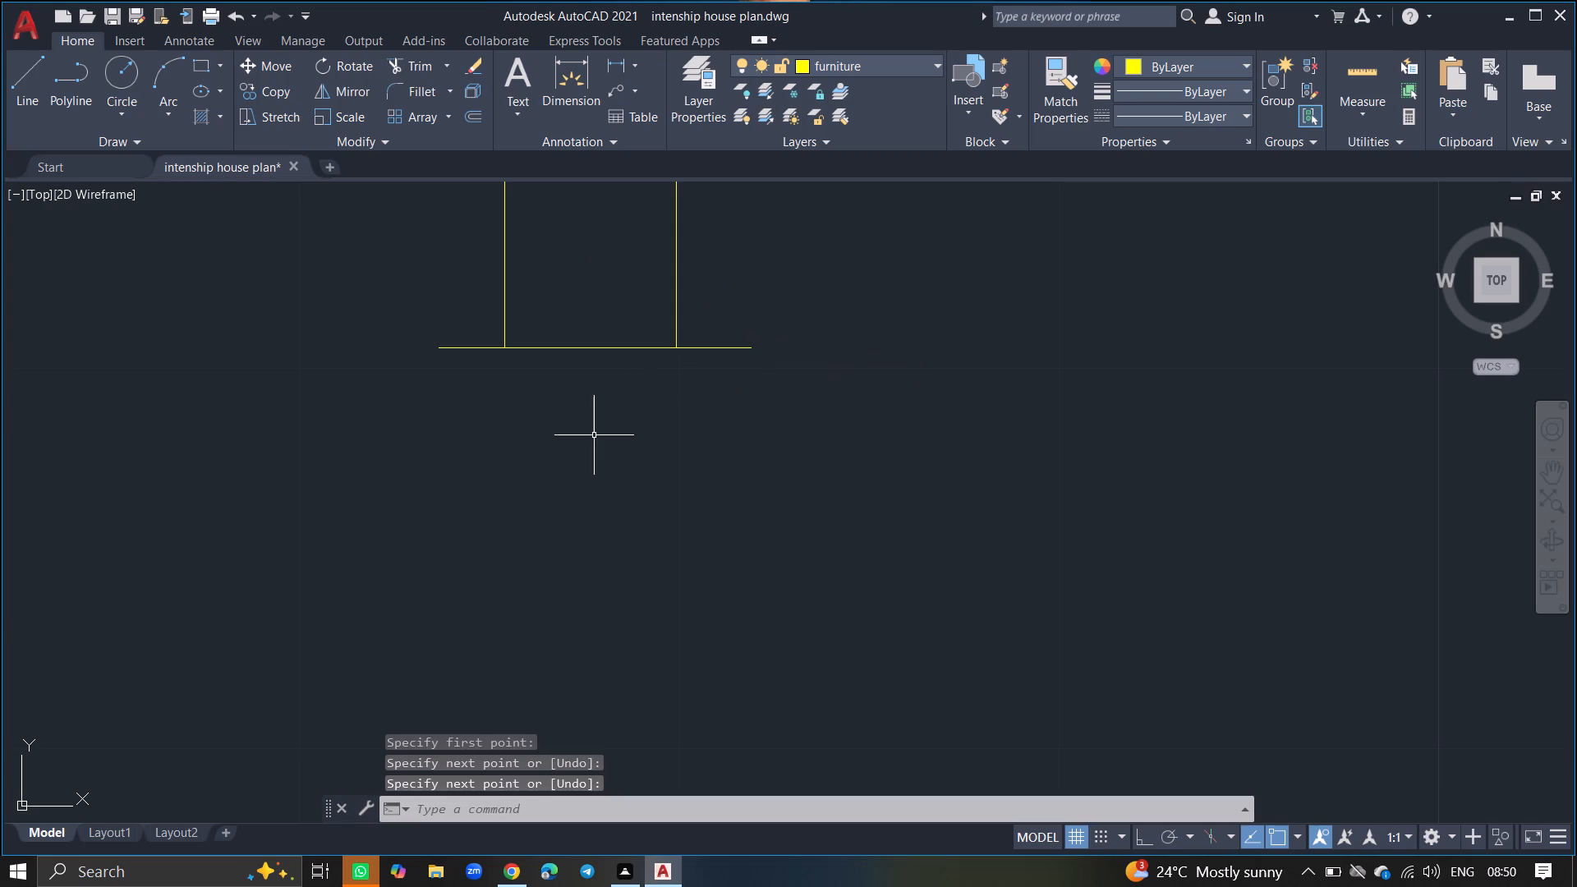
# Draw a rectangle about 8" by 1" directly south of the small rectangle, spanning the full width of the extended edge.
pyautogui.write('REC')
pyautogui.press('Return')
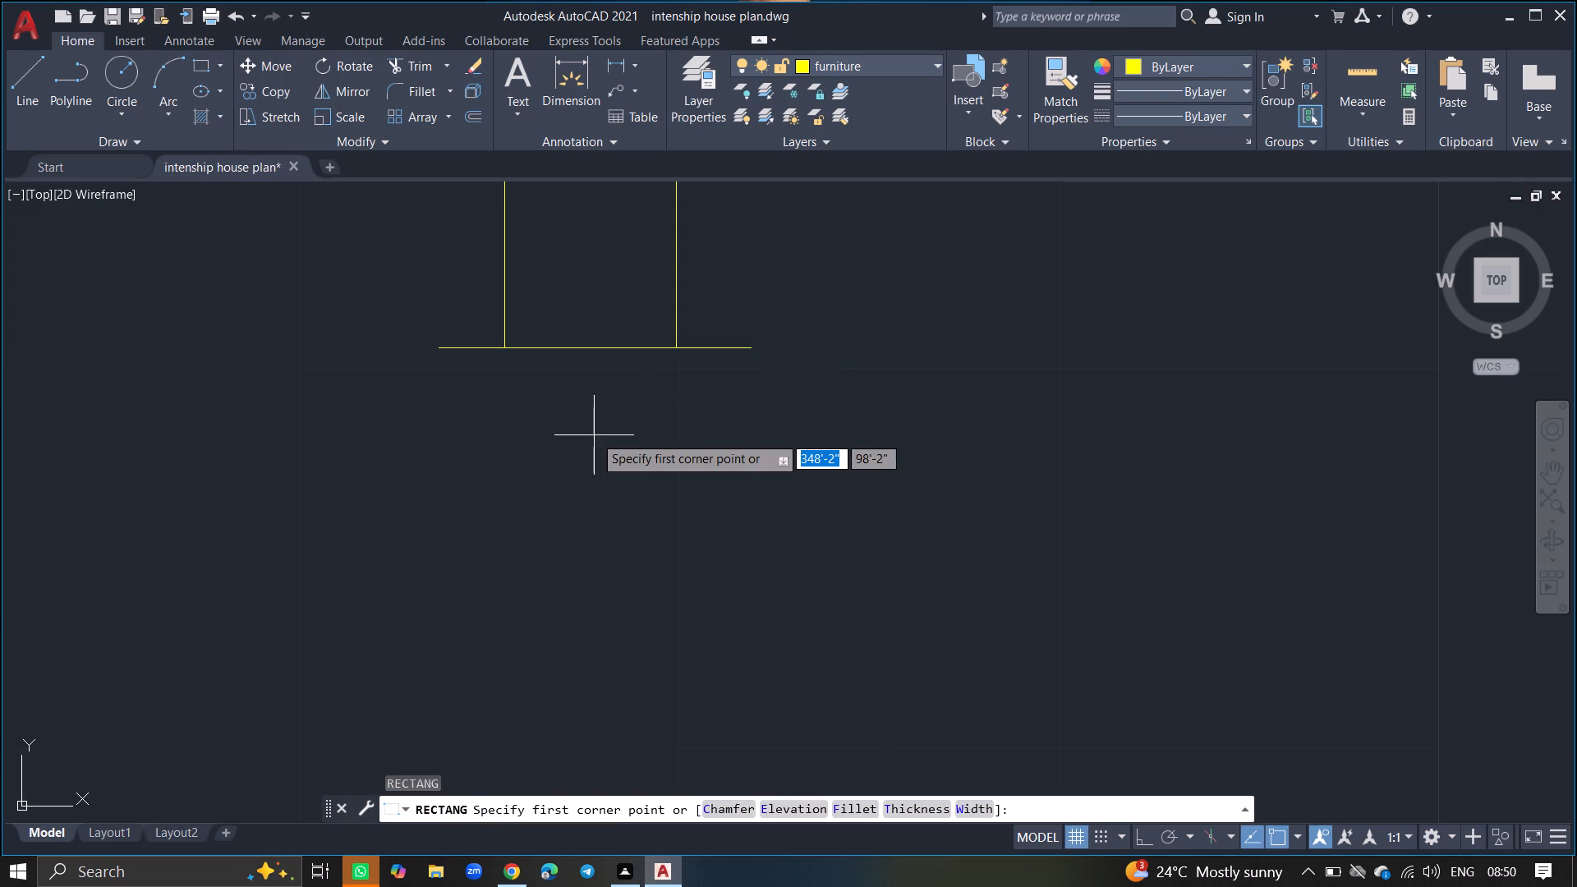
pyautogui.click(439, 352)
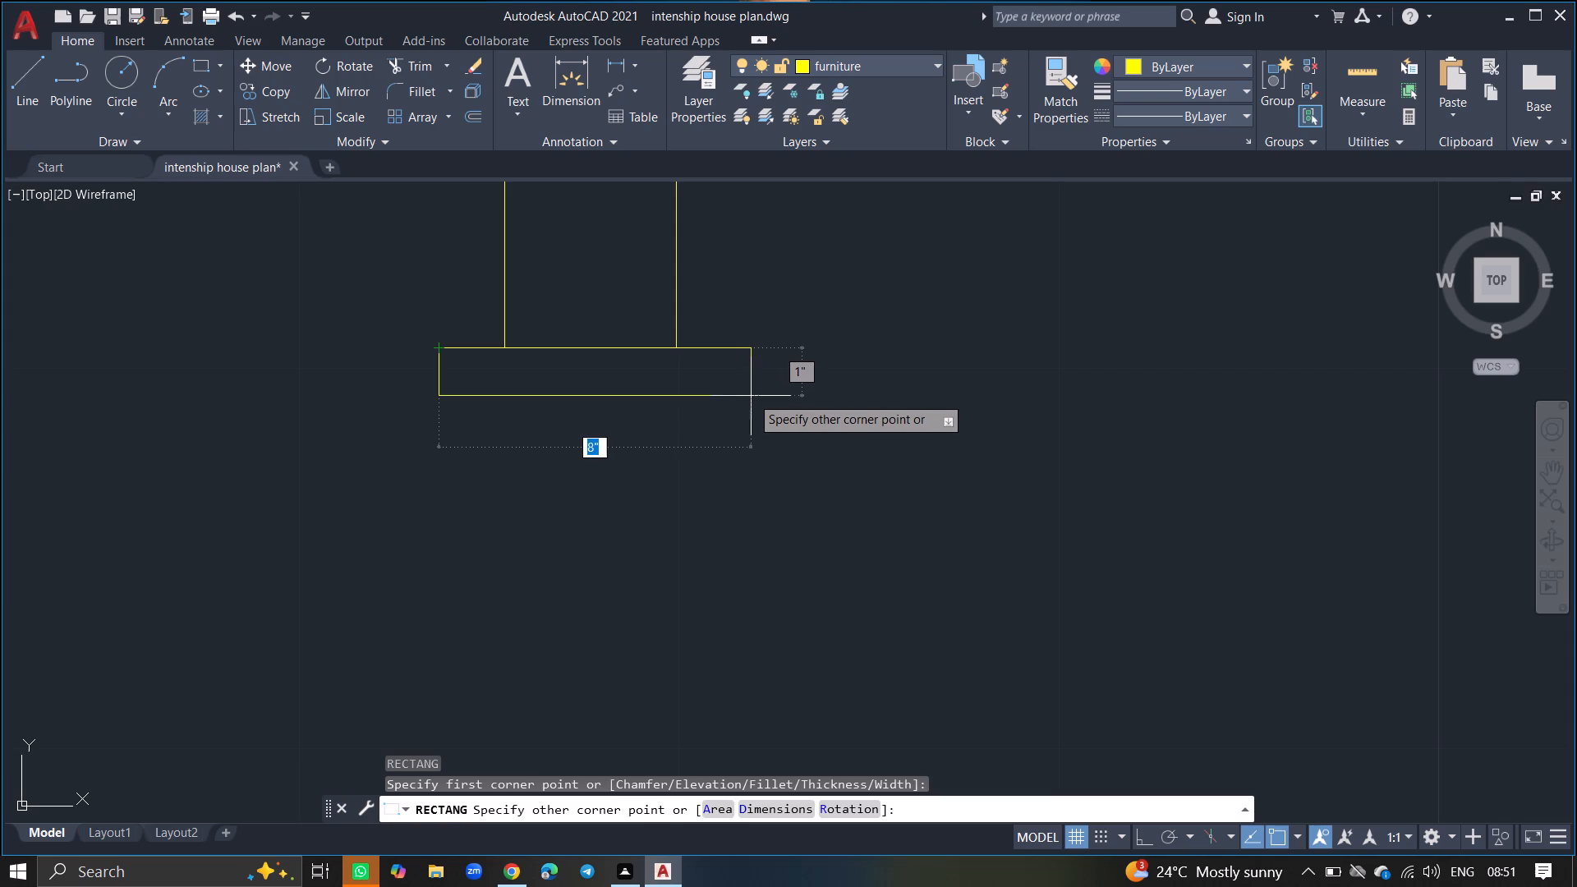
pyautogui.click(751, 395)
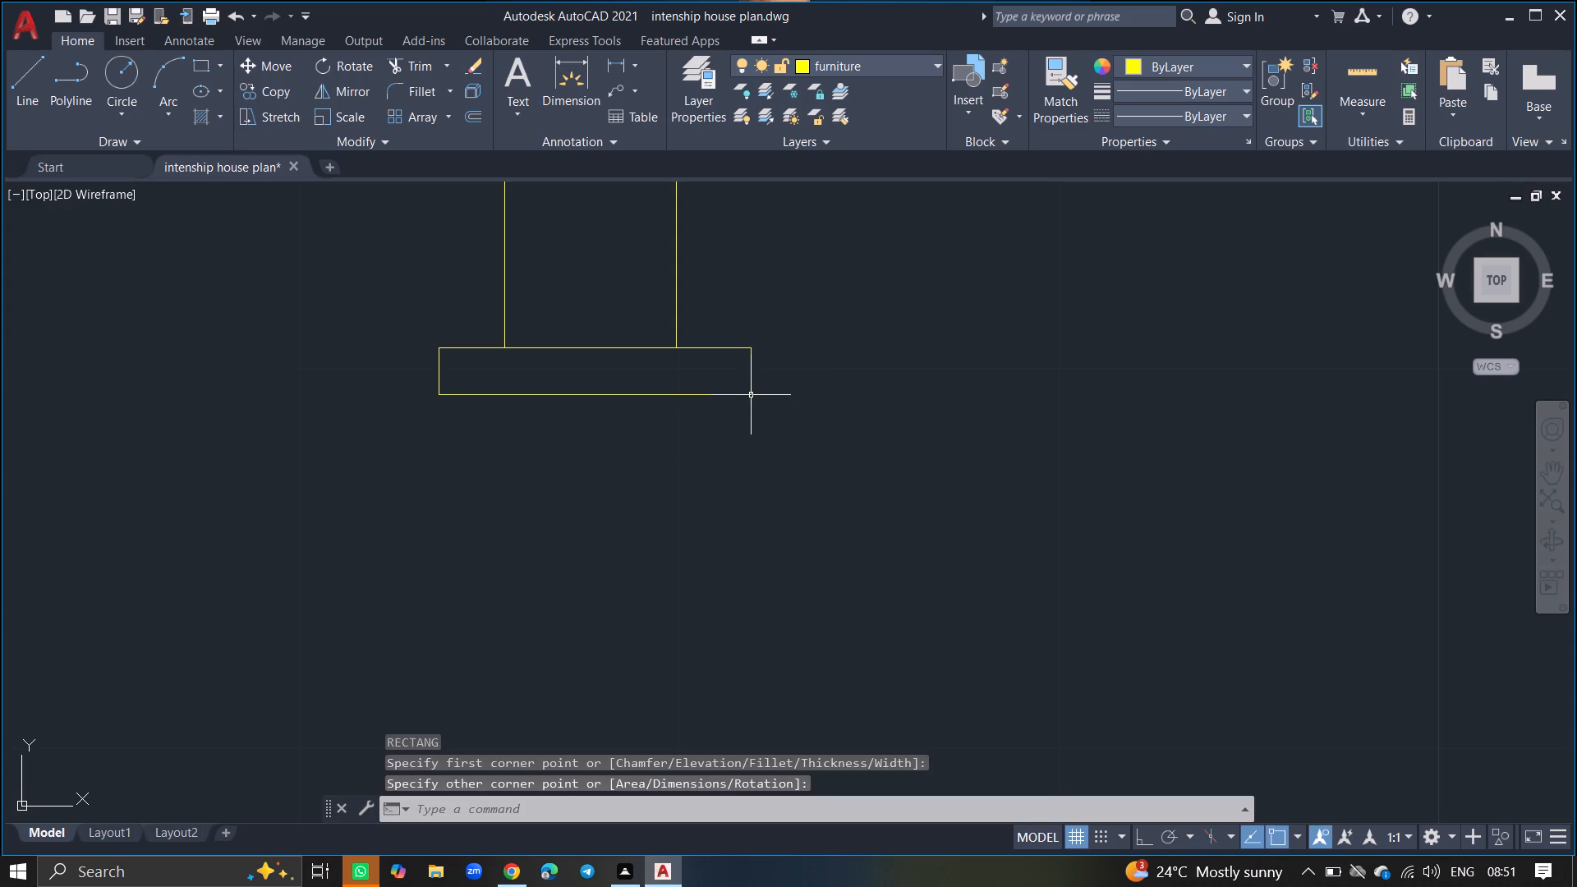
# Draw a rectangle about 3'-3" by 2" directly south of the mounting plate on the southern bedroom's north wall, roughly centred on it.
pyautogui.keyDown('ctrl'); pyautogui.scroll(-4, 440, 480); pyautogui.keyUp('ctrl')
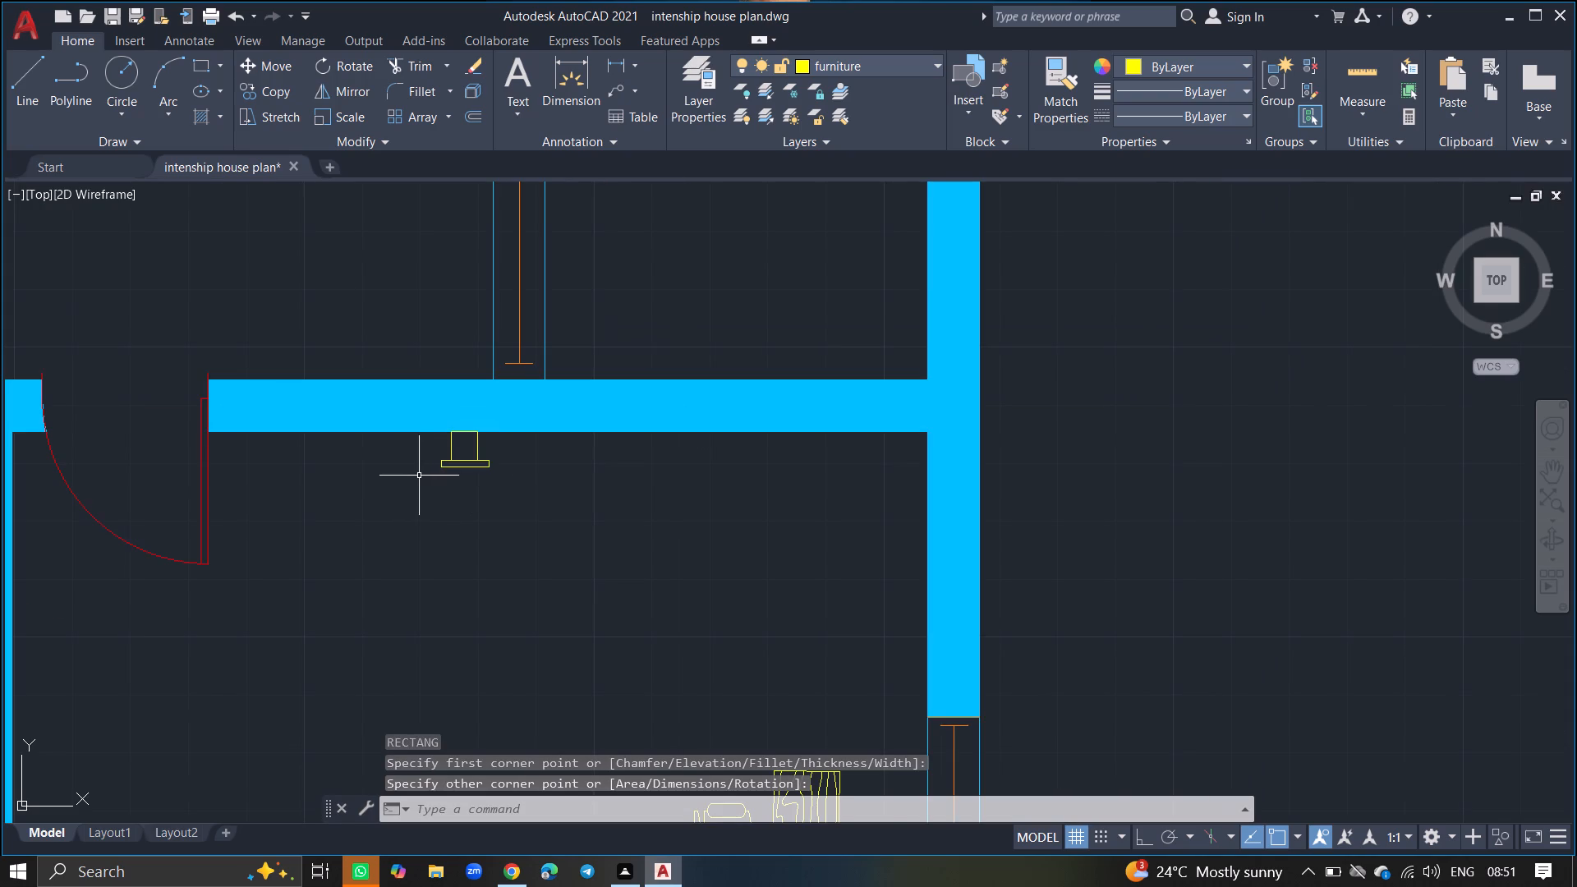
pyautogui.write('RE')
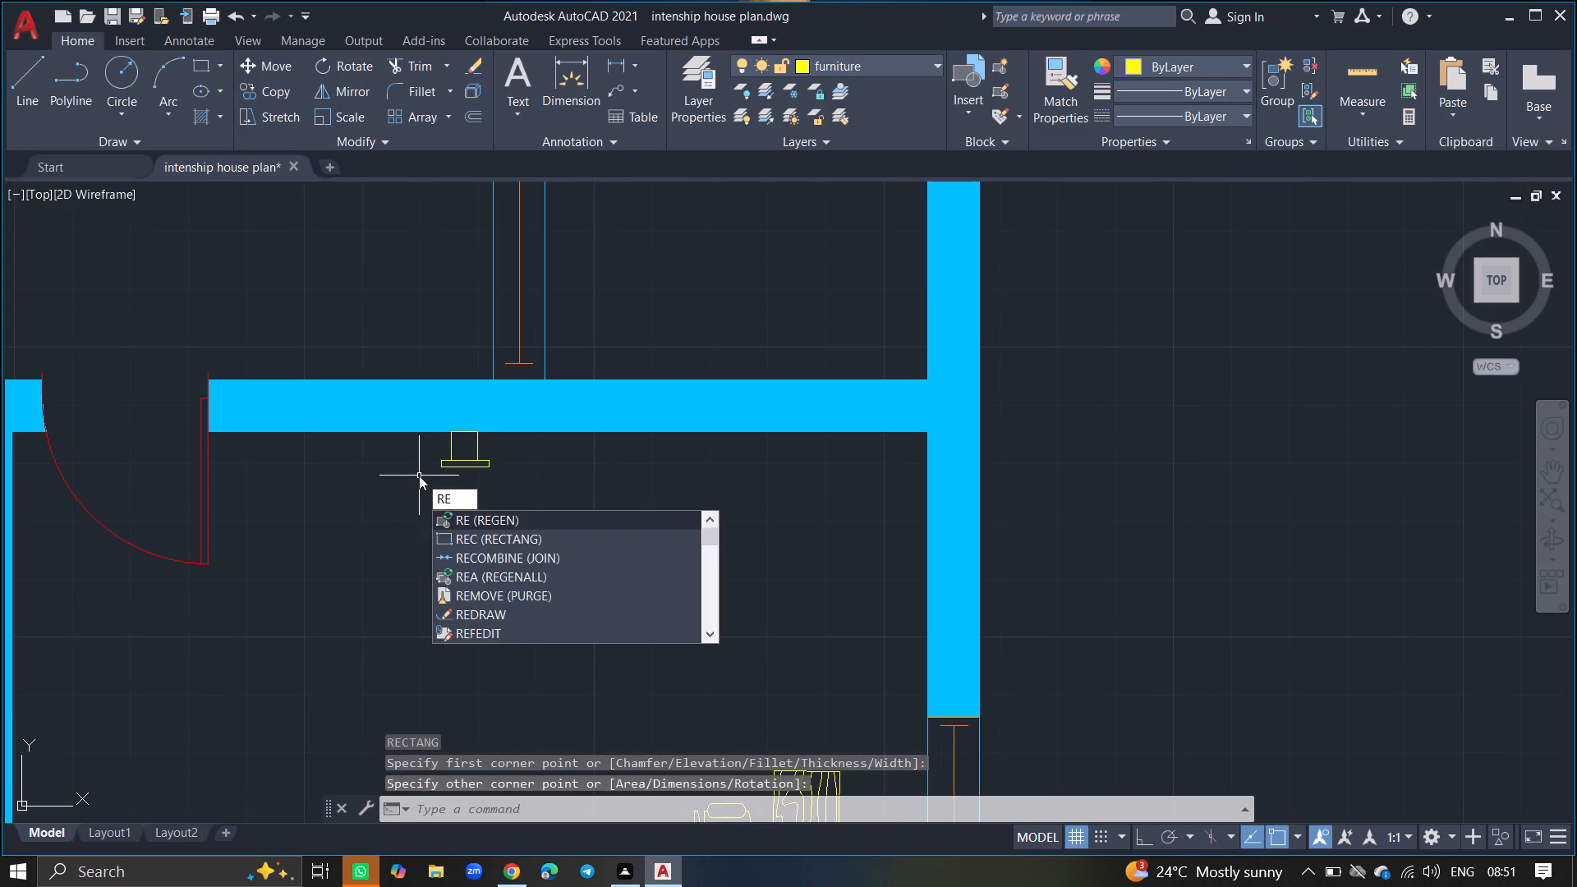
pyautogui.press('c')
pyautogui.press('Return')
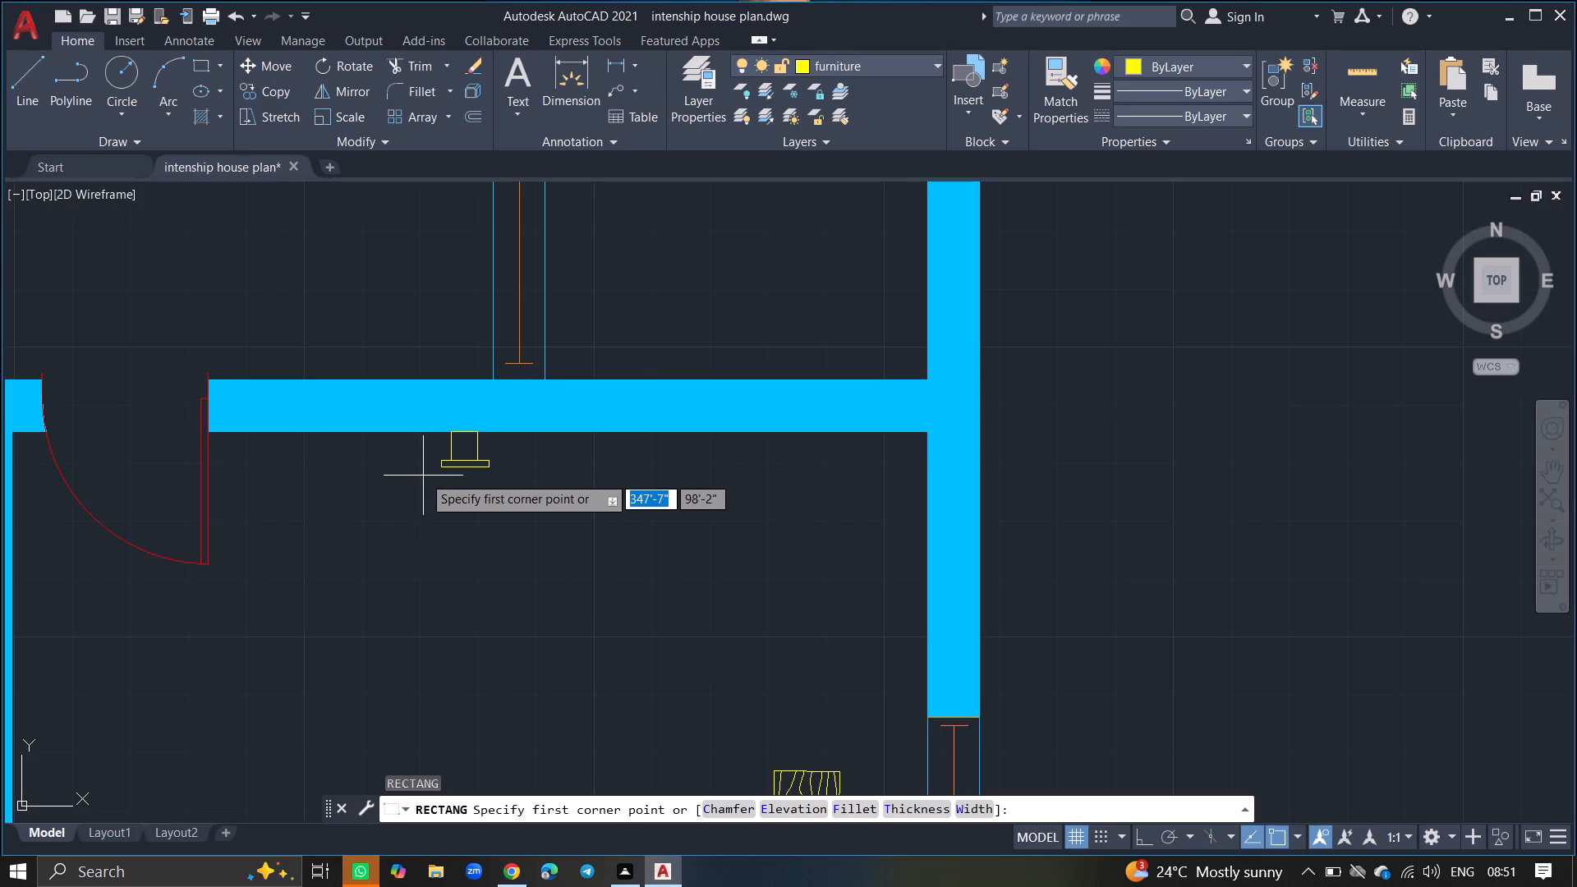
pyautogui.click(367, 472)
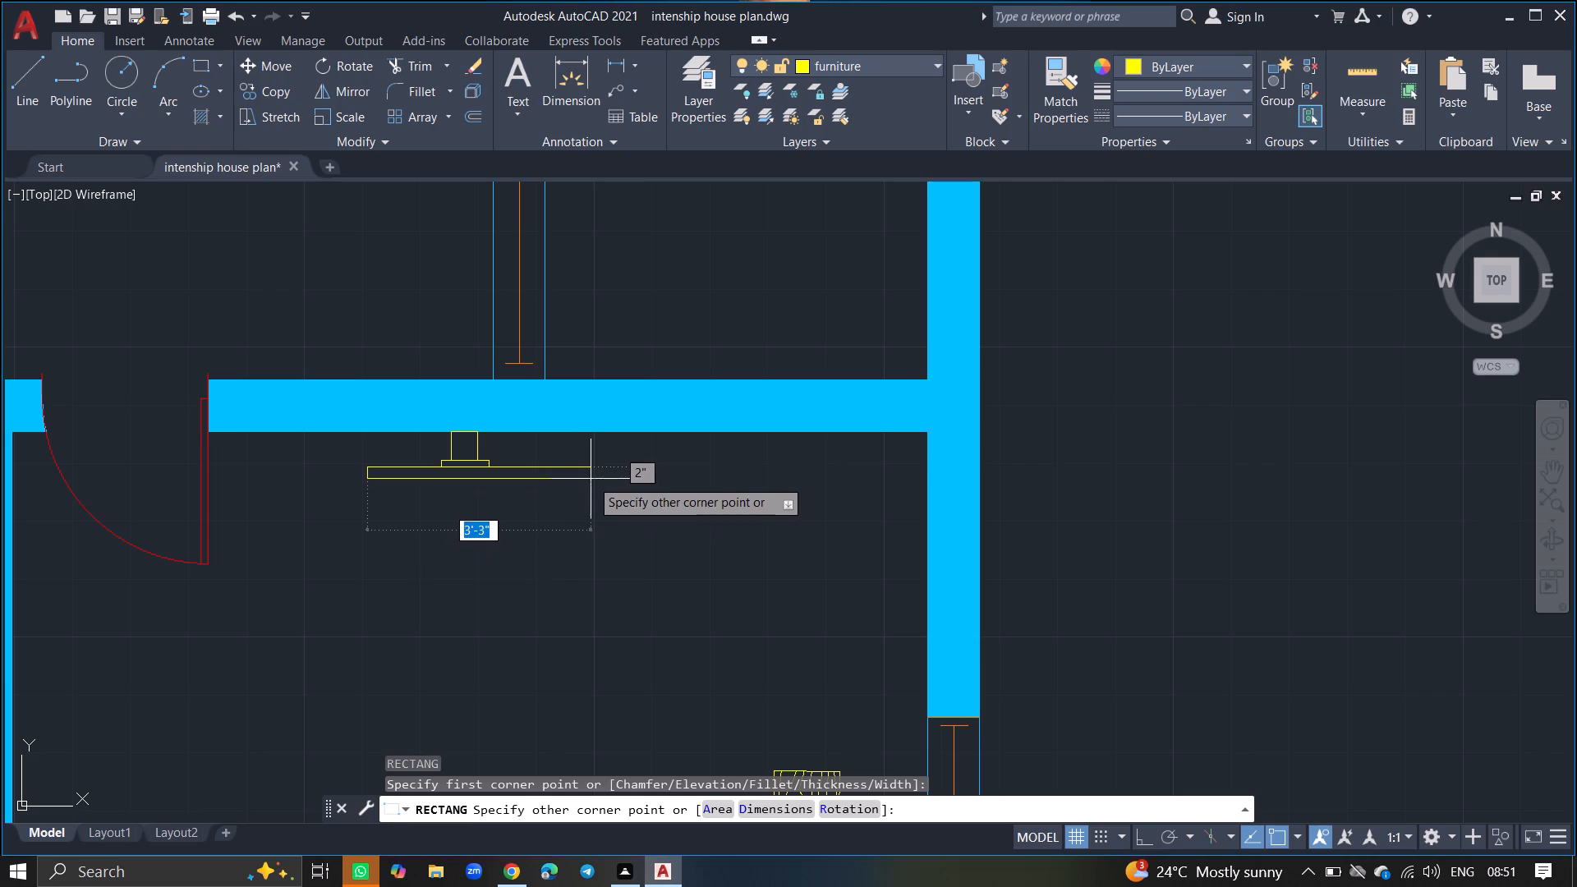
pyautogui.click(591, 482)
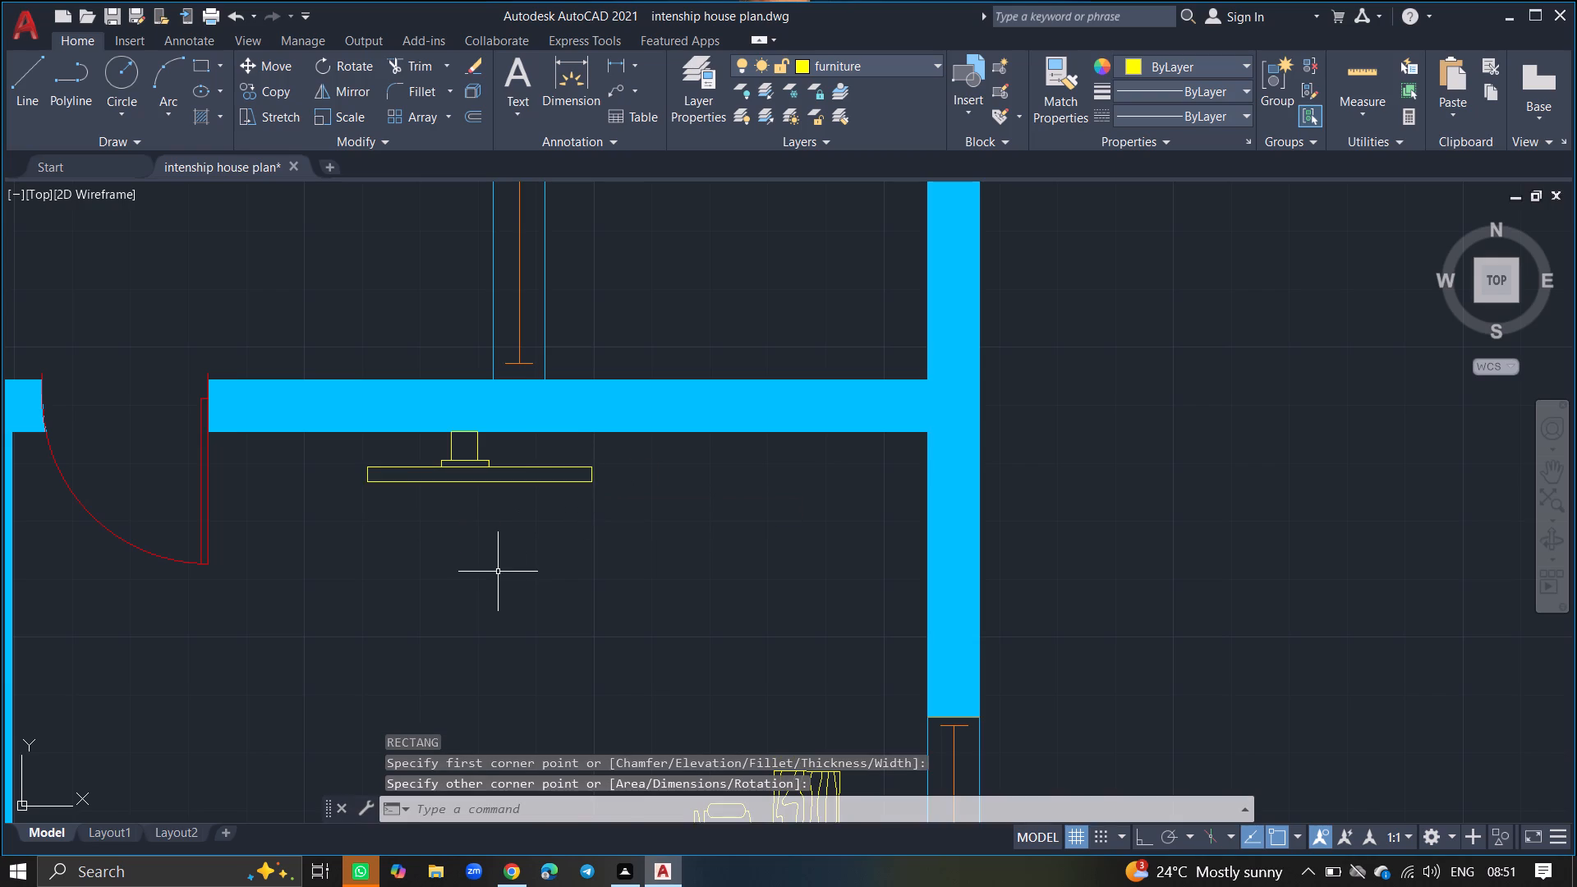
# Draw a small rectangle about 3" wide against the inner face of the northwest bedroom's south wall, west of the door.
pyautogui.keyDown('ctrl'); pyautogui.scroll(-5, 498, 572); pyautogui.keyUp('ctrl')
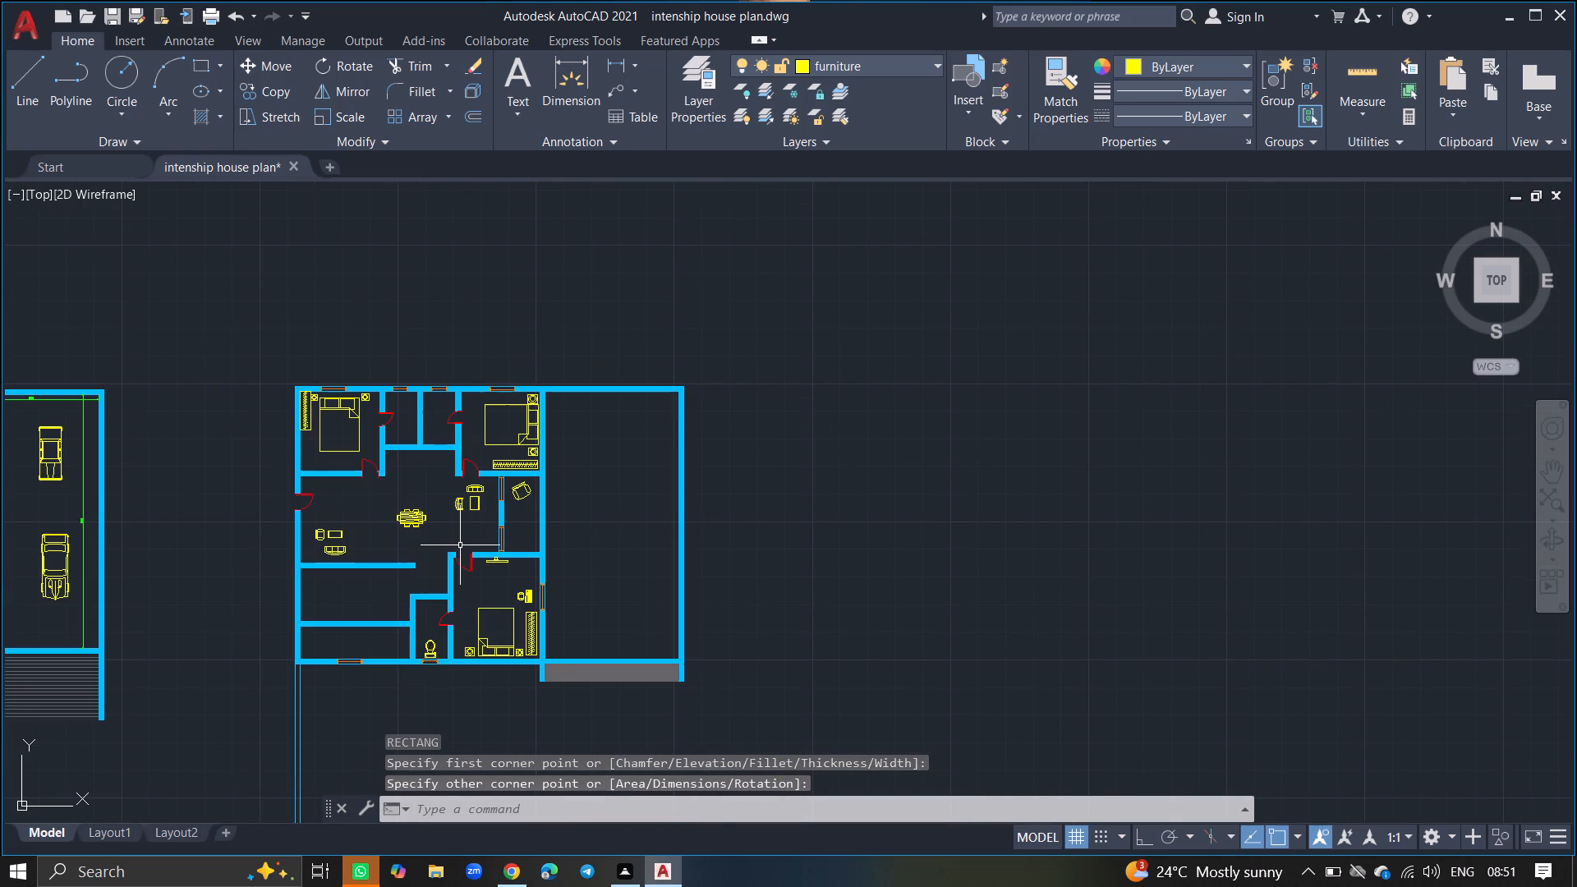
pyautogui.keyDown('ctrl'); pyautogui.scroll(3, 460, 545); pyautogui.keyUp('ctrl')
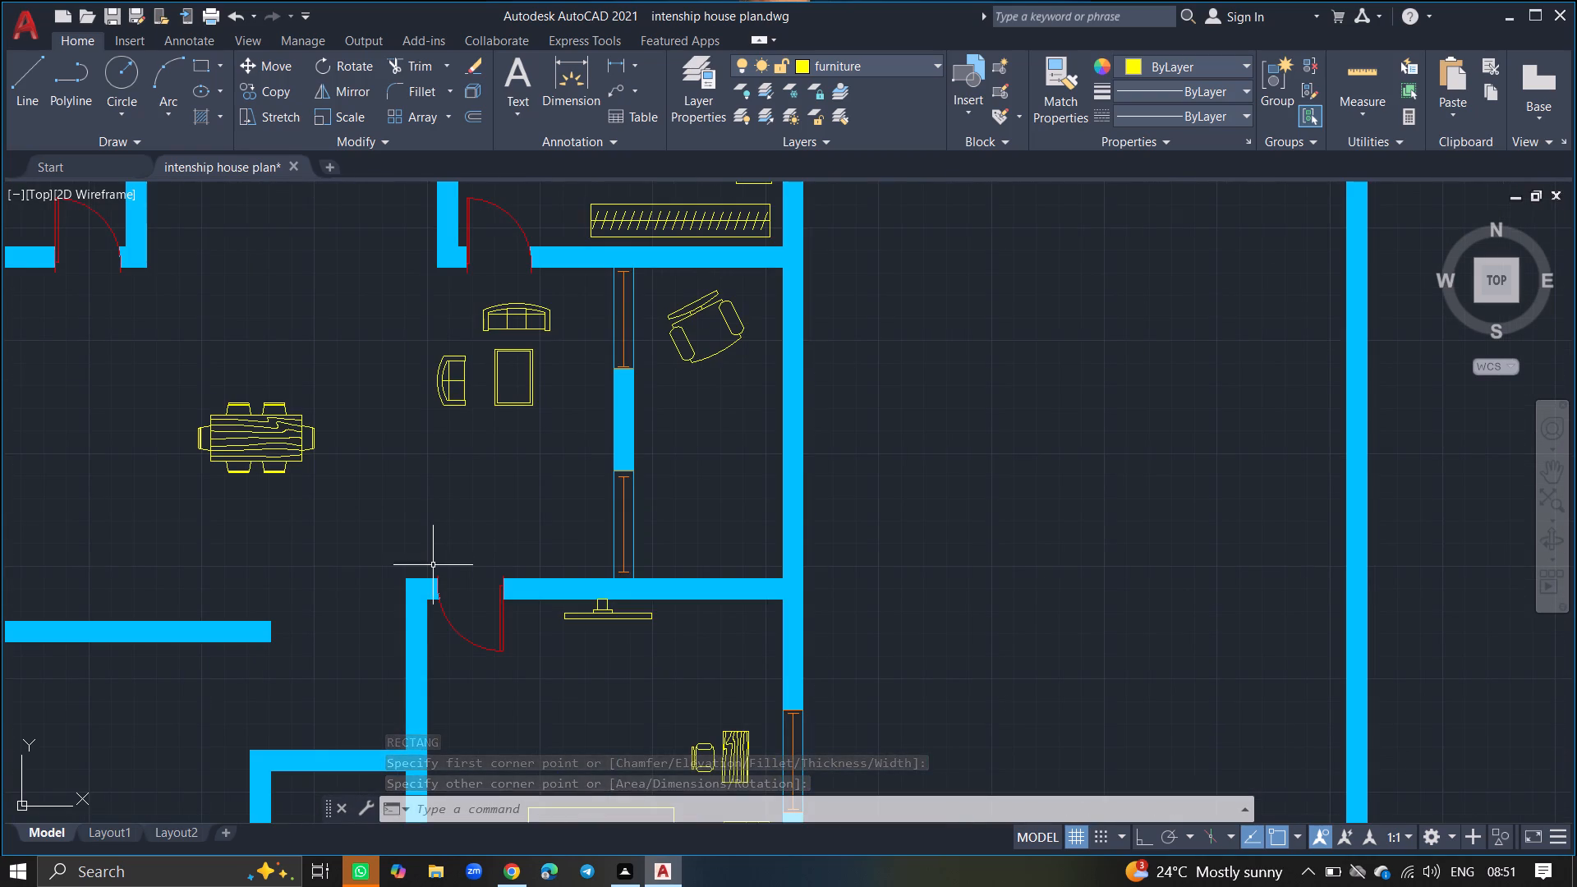
pyautogui.keyDown('ctrl'); pyautogui.scroll(-3, 434, 592); pyautogui.keyUp('ctrl')
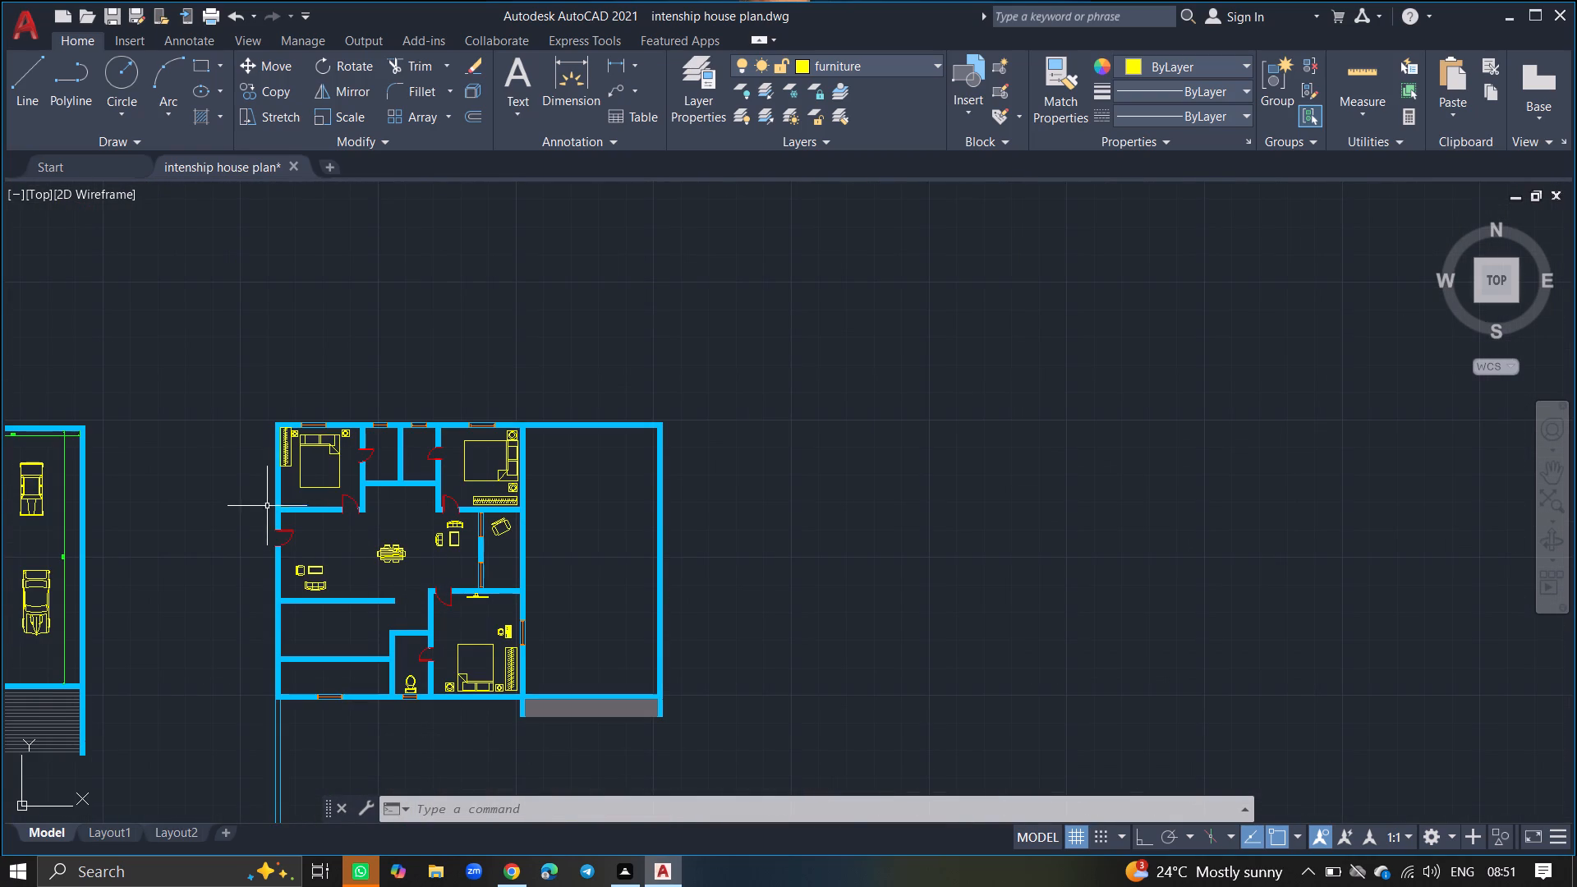
pyautogui.keyDown('ctrl'); pyautogui.scroll(4, 300, 496); pyautogui.keyUp('ctrl')
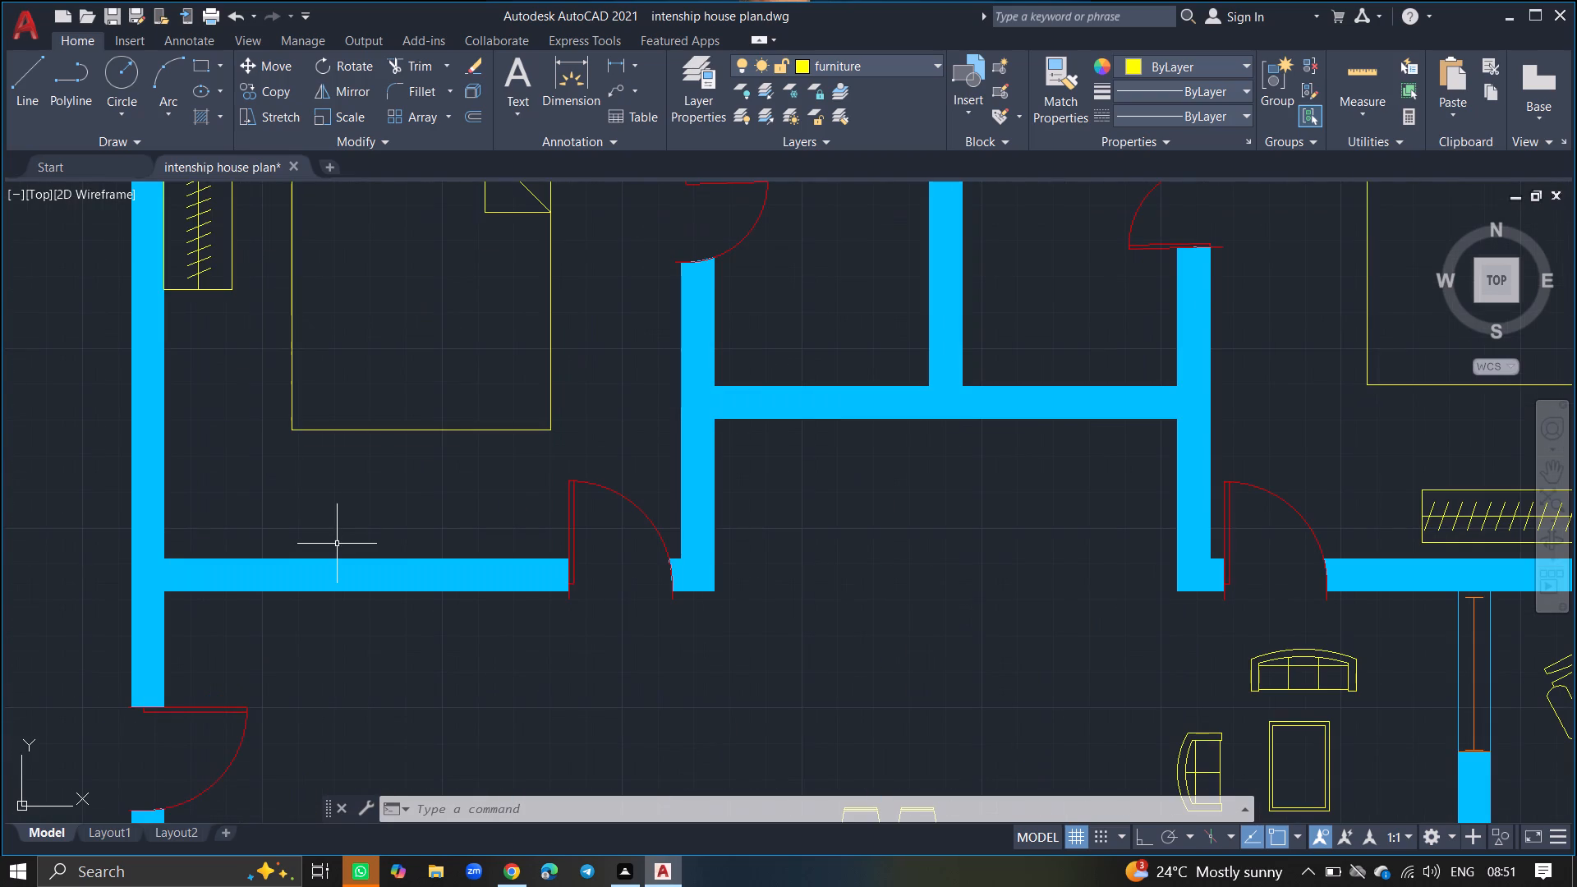
pyautogui.write('REC')
pyautogui.press('Return')
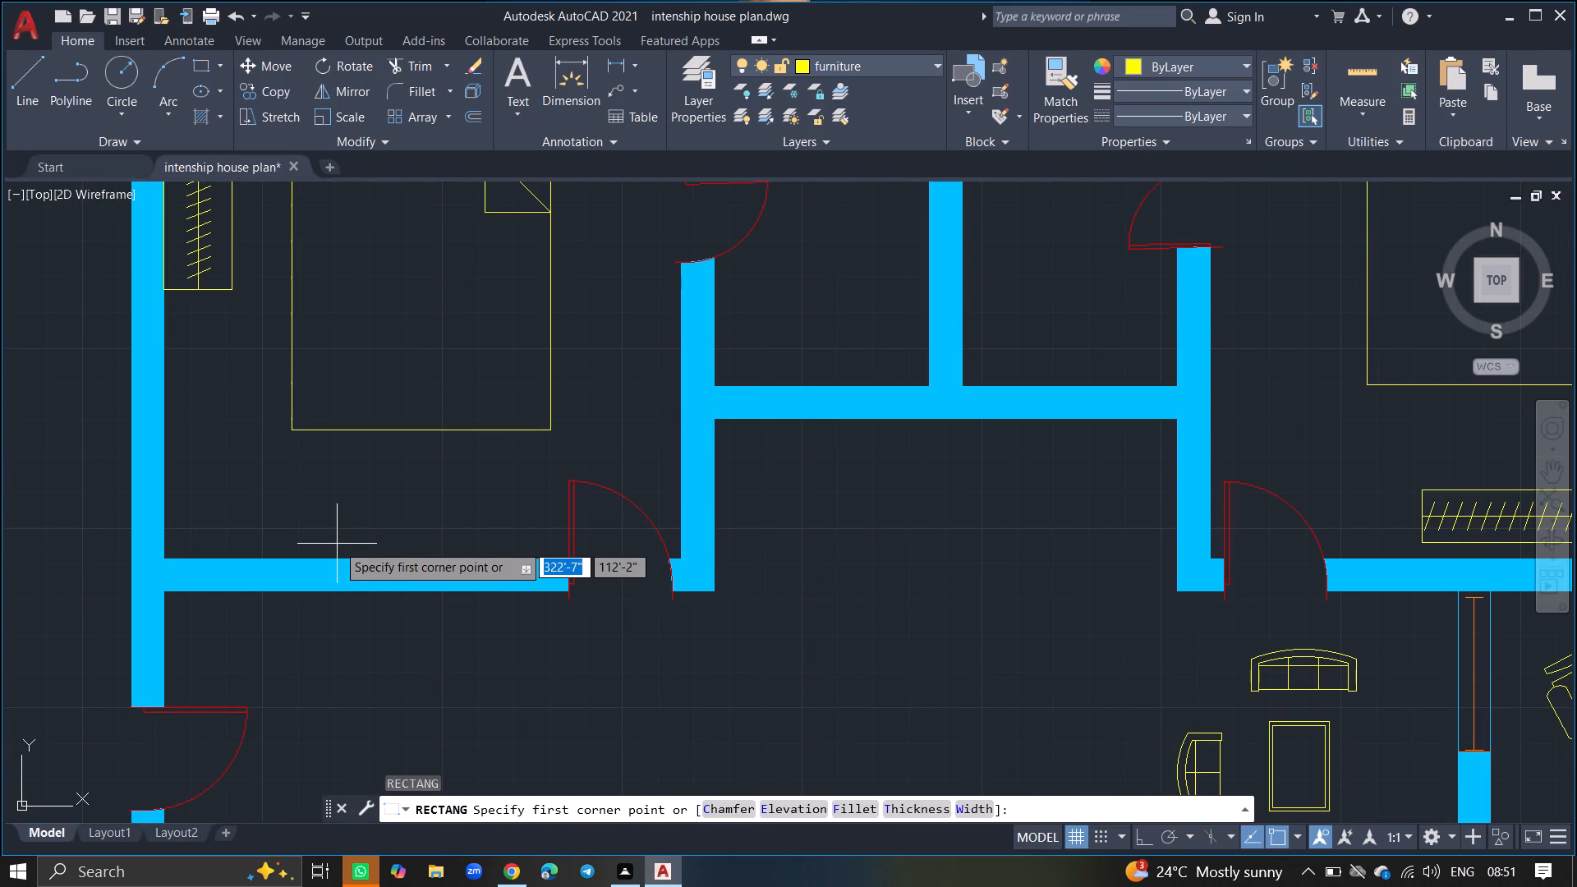
pyautogui.click(348, 558)
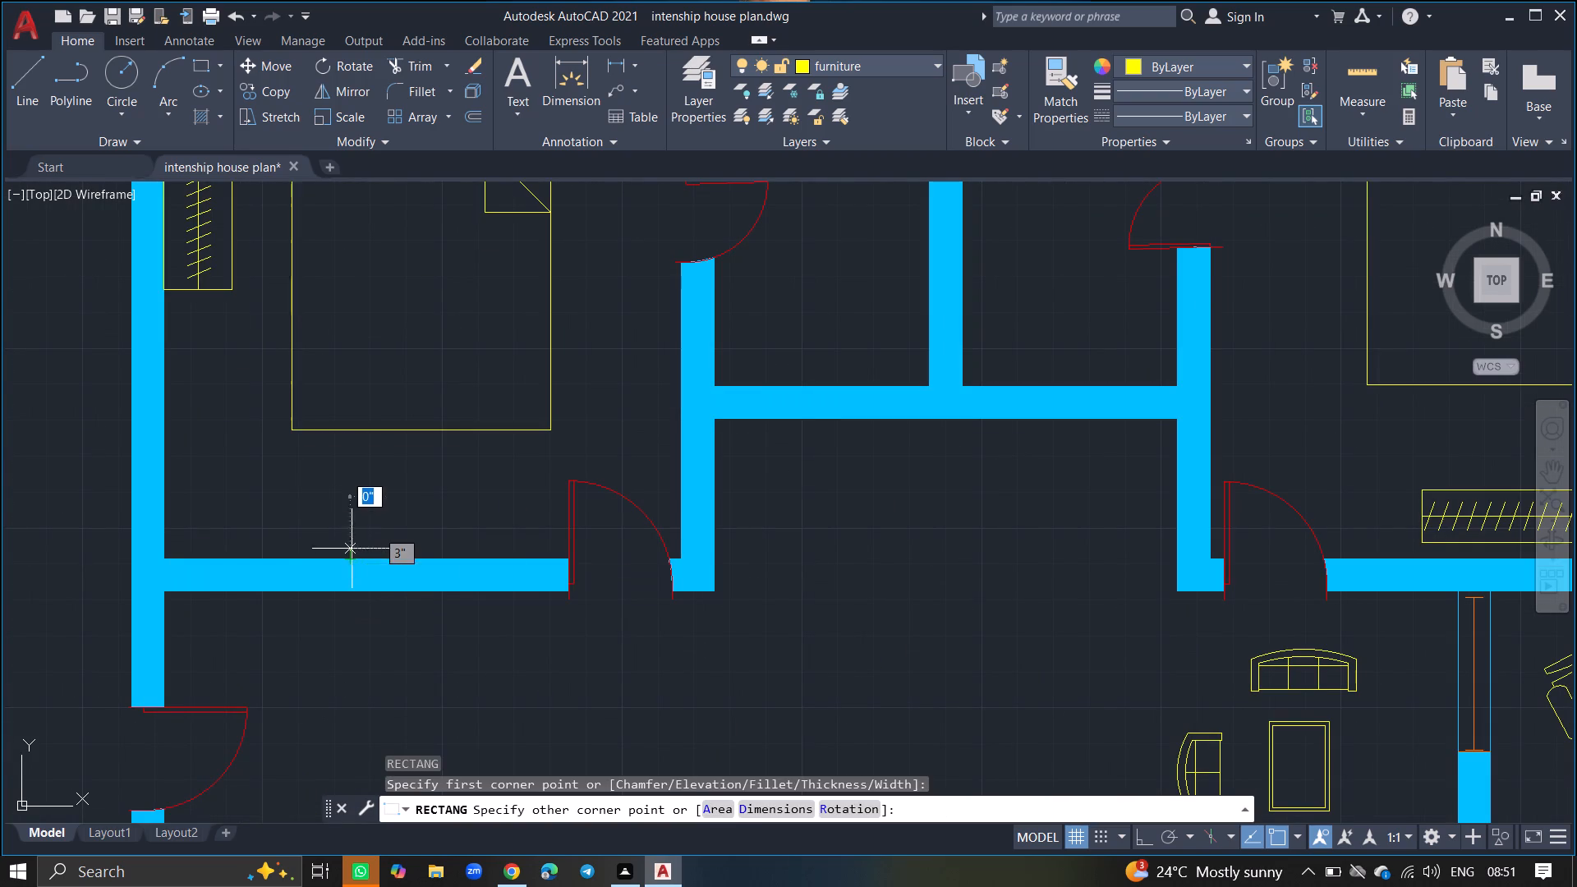
pyautogui.keyDown('ctrl'); pyautogui.scroll(2, 358, 540); pyautogui.keyUp('ctrl')
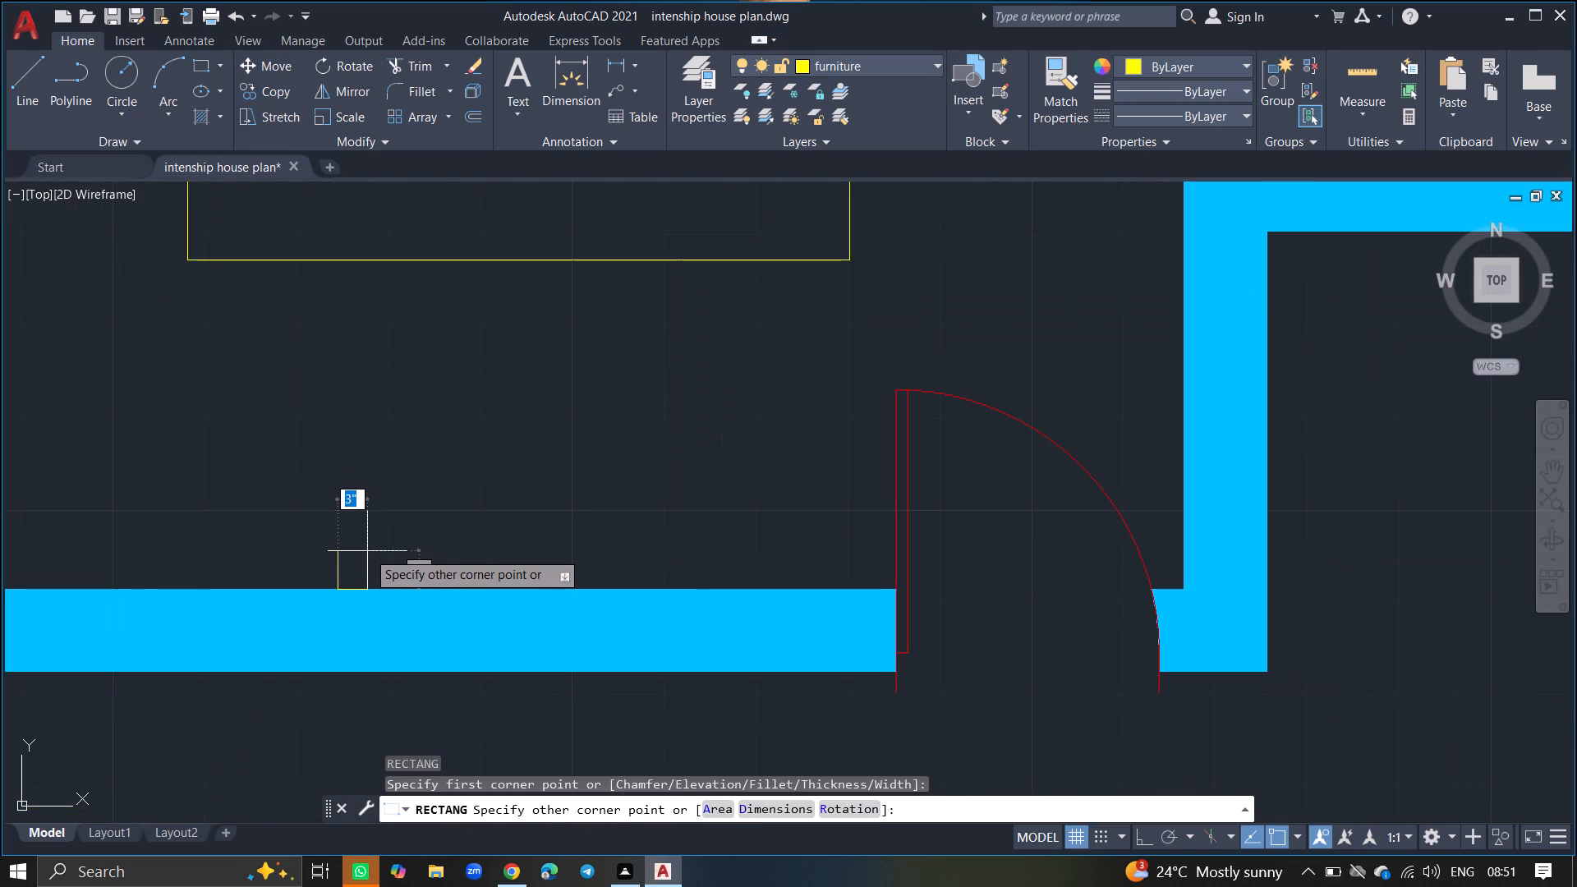
pyautogui.click(368, 546)
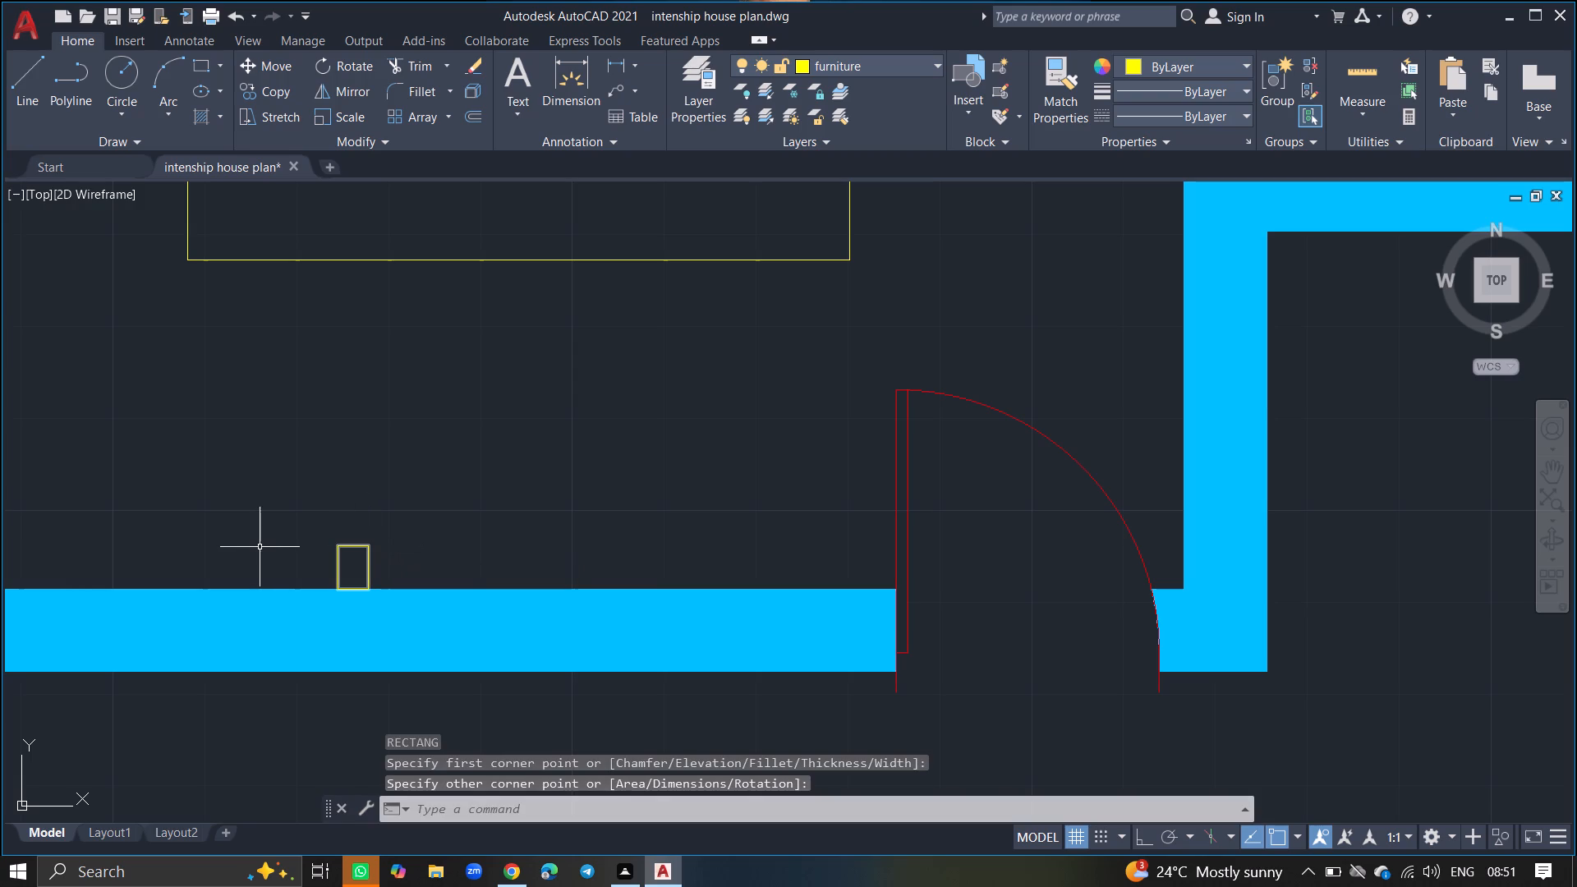
# Draw a thin horizontal rectangle about 2'-4" long, starting from the small rectangle's northwest corner and extending east.
pyautogui.write('REC')
pyautogui.press('Return')
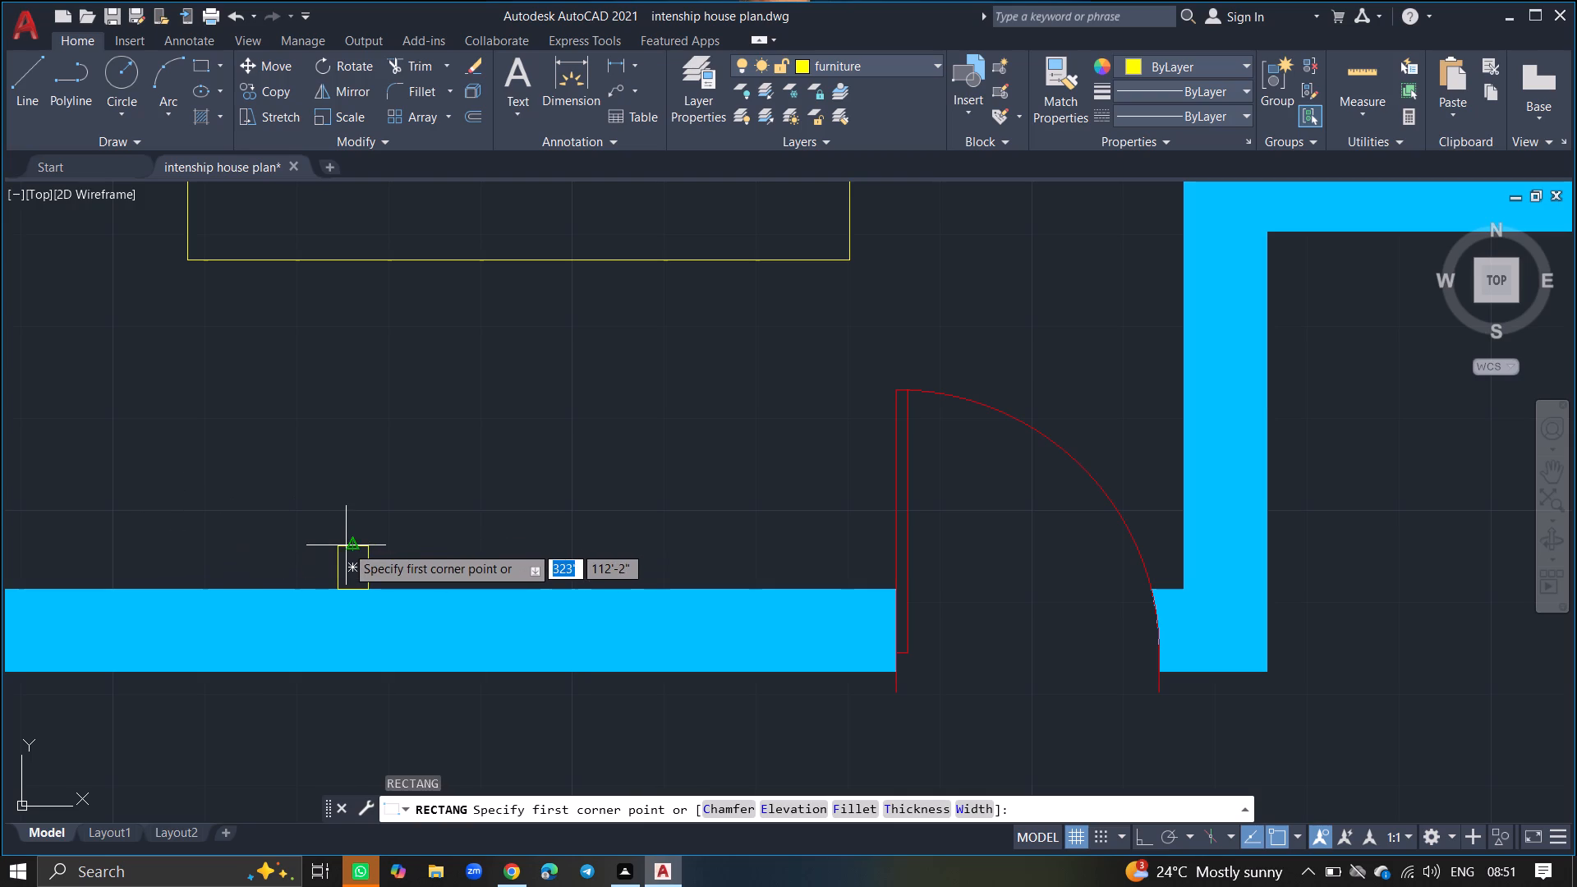
pyautogui.click(333, 545)
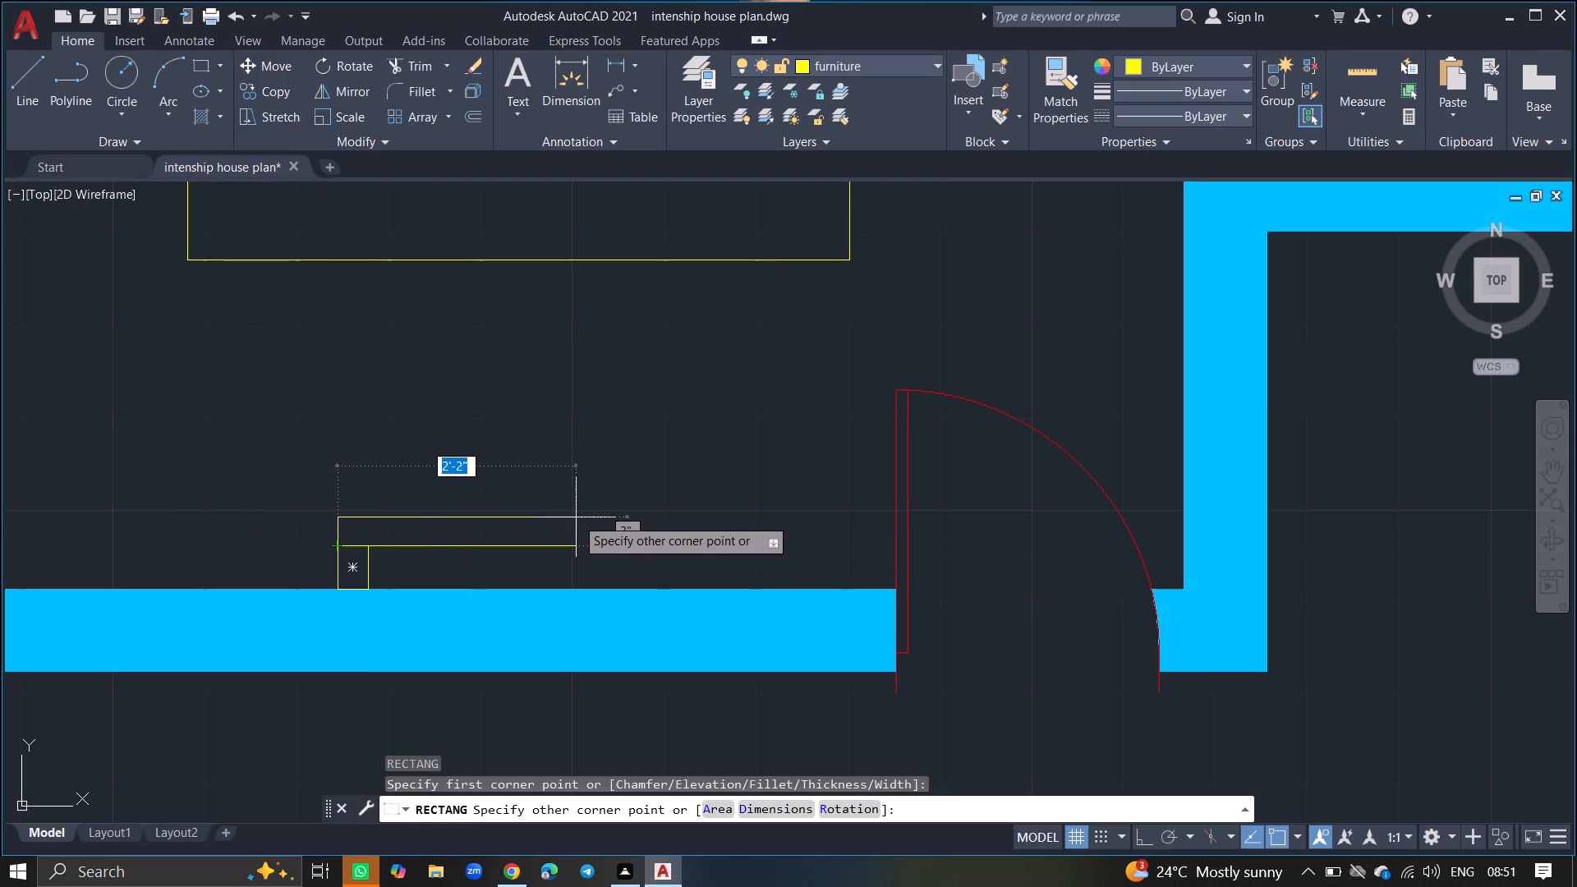
pyautogui.click(599, 521)
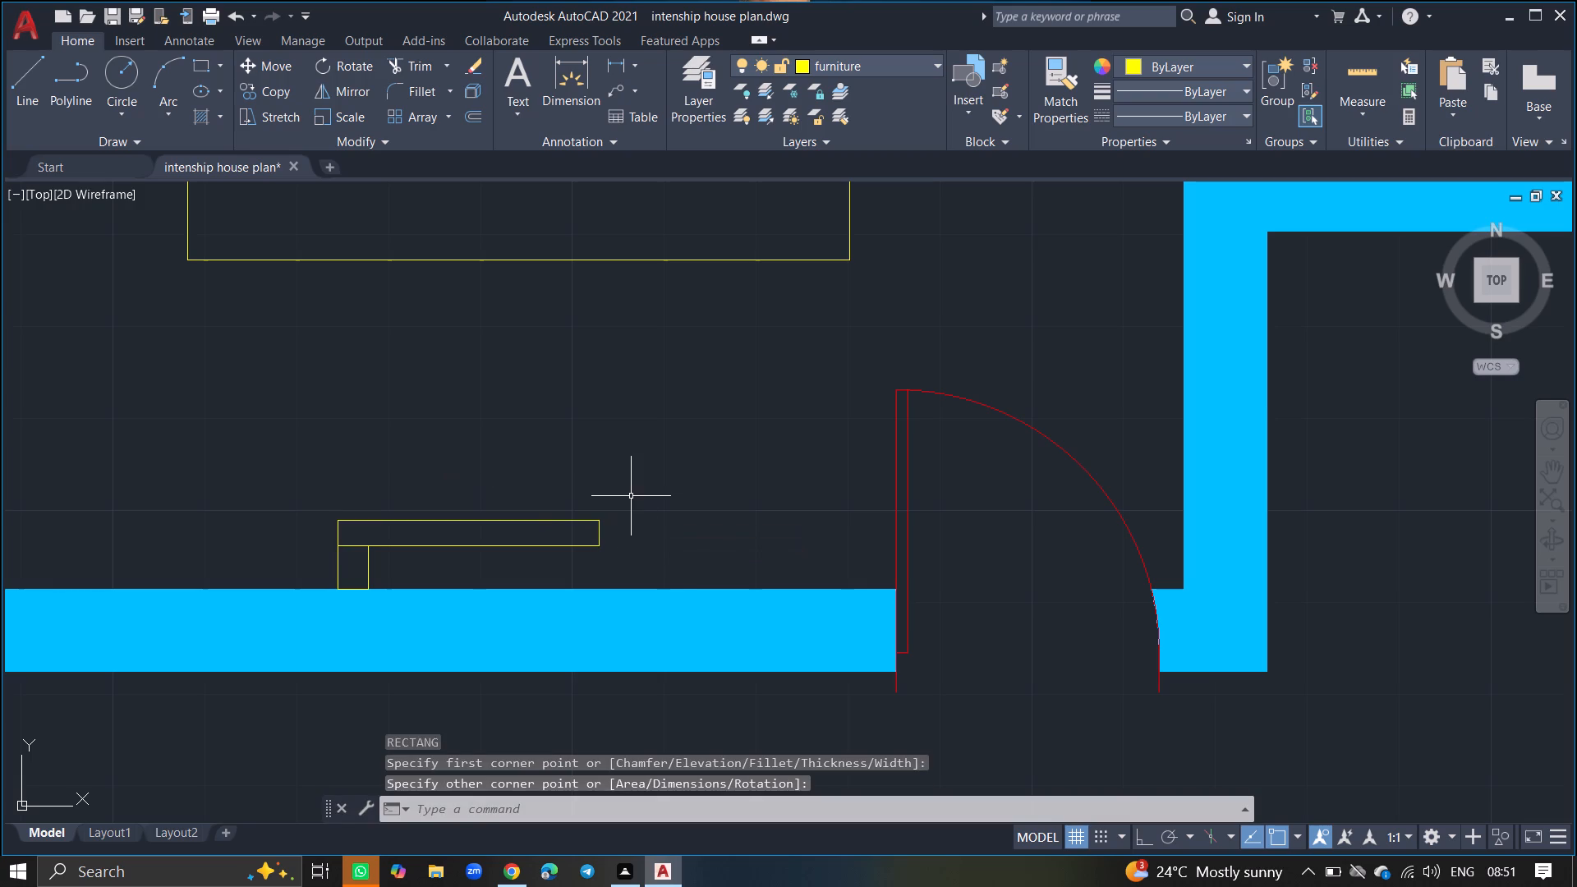
# Move the long thin rectangle about 1'-1" west so it is centred over the small rectangle on the wall.
pyautogui.click(631, 496)
pyautogui.click(537, 559)
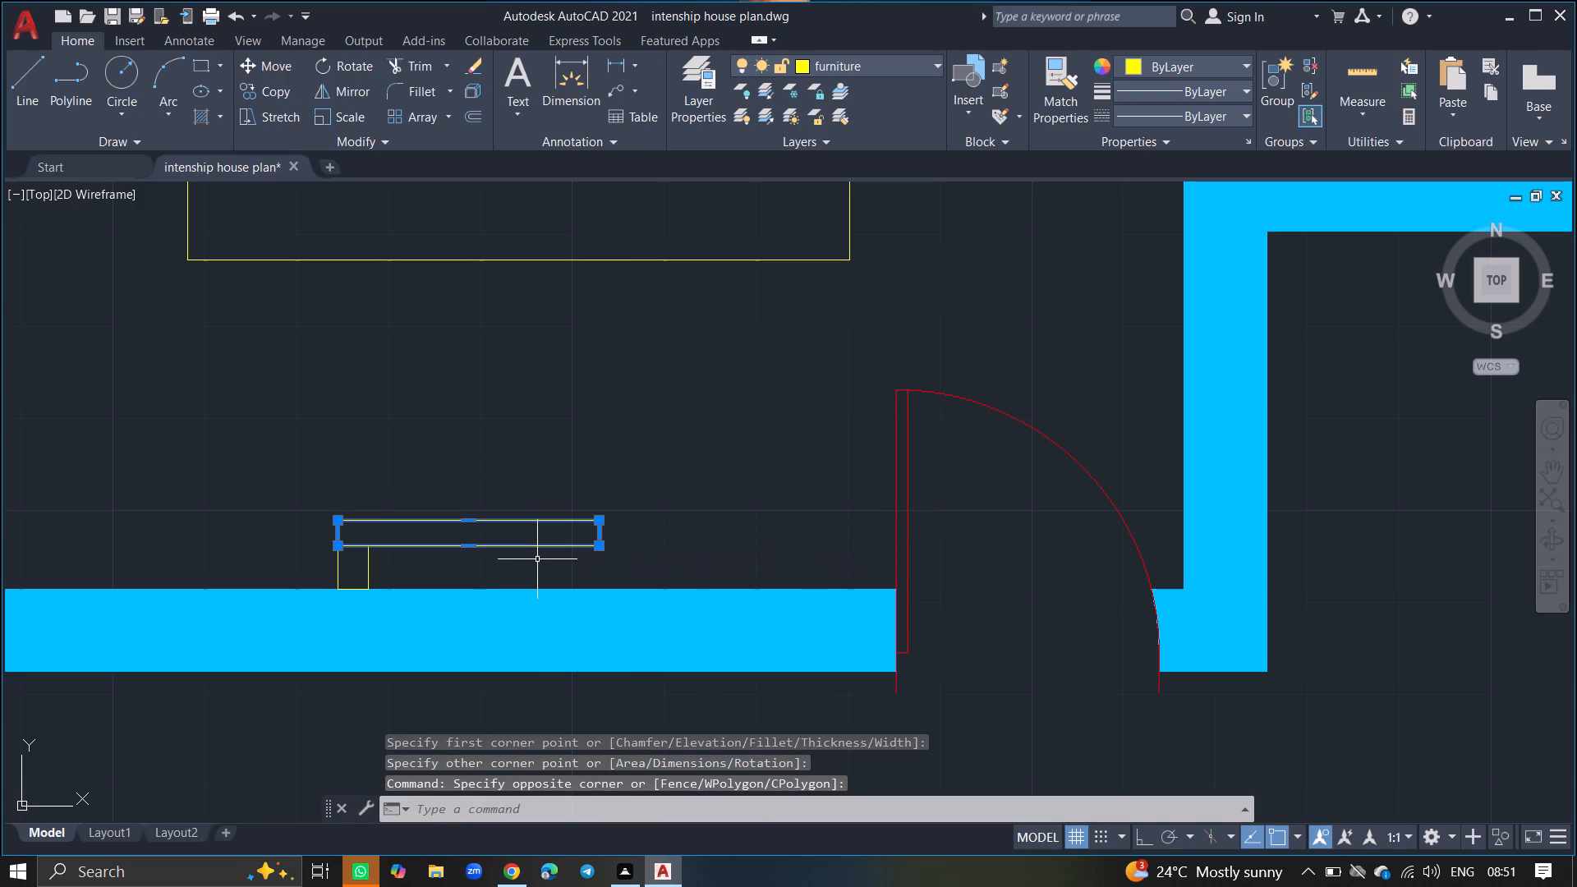
pyautogui.write('MOVE')
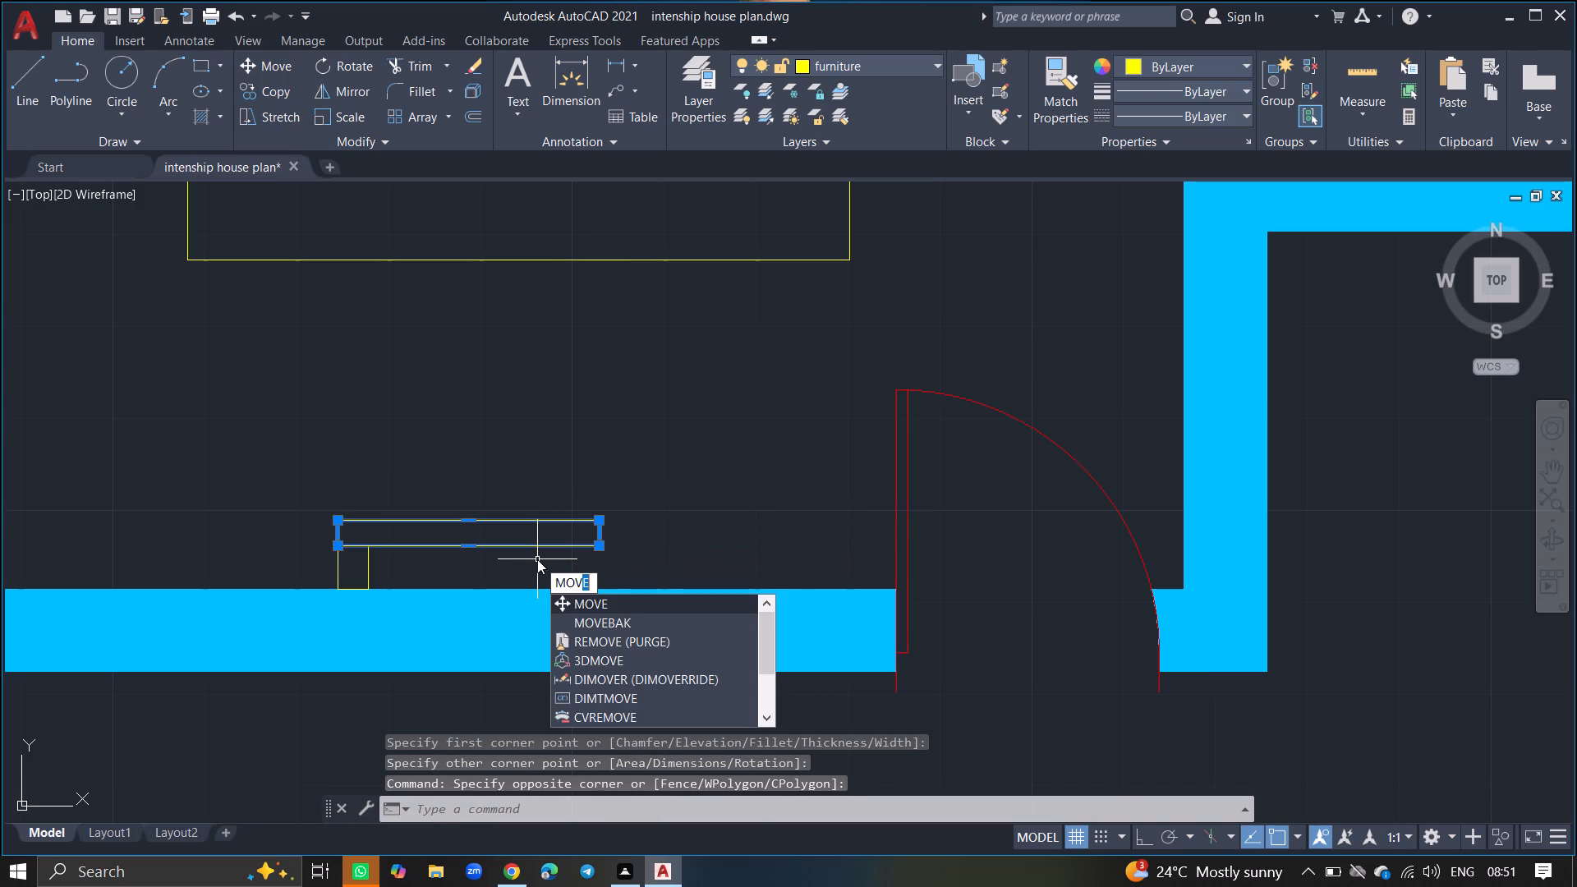
pyautogui.press('Return')
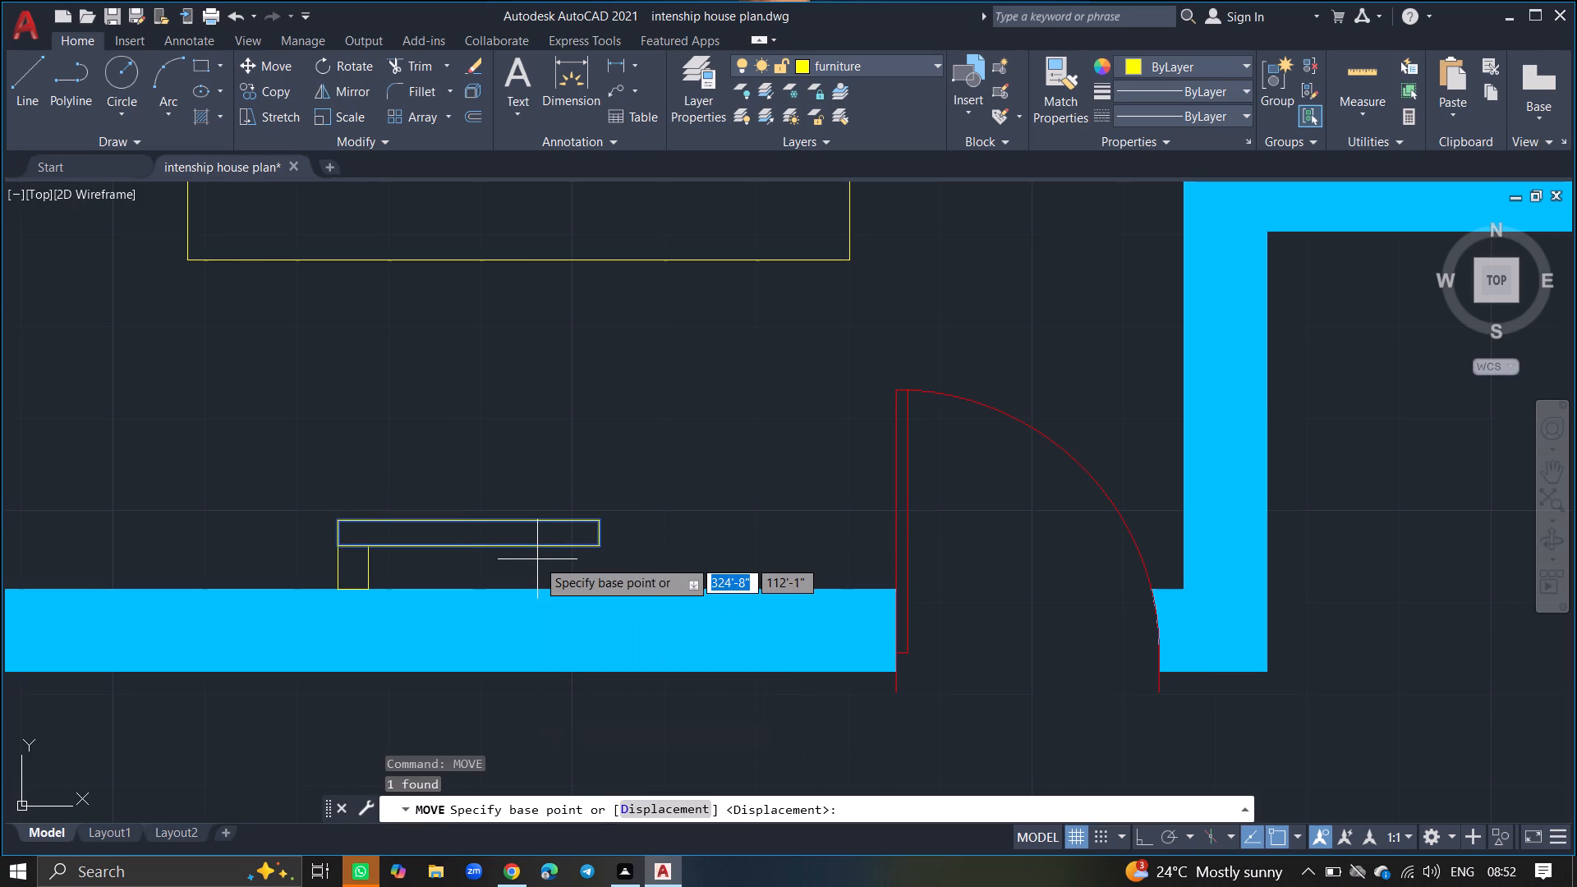
pyautogui.click(467, 534)
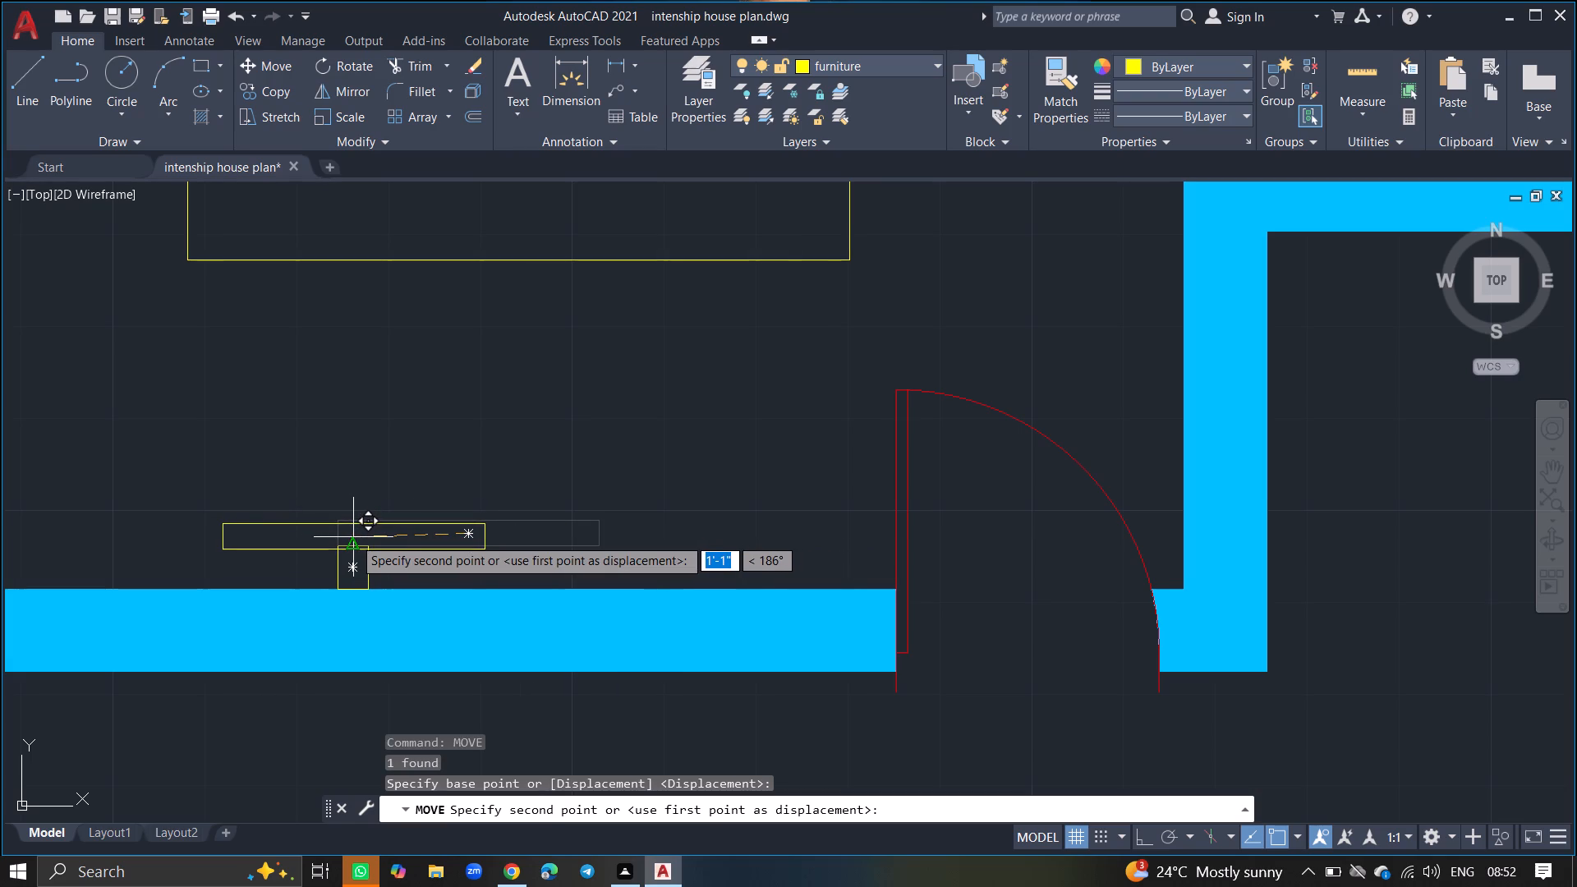
pyautogui.click(353, 536)
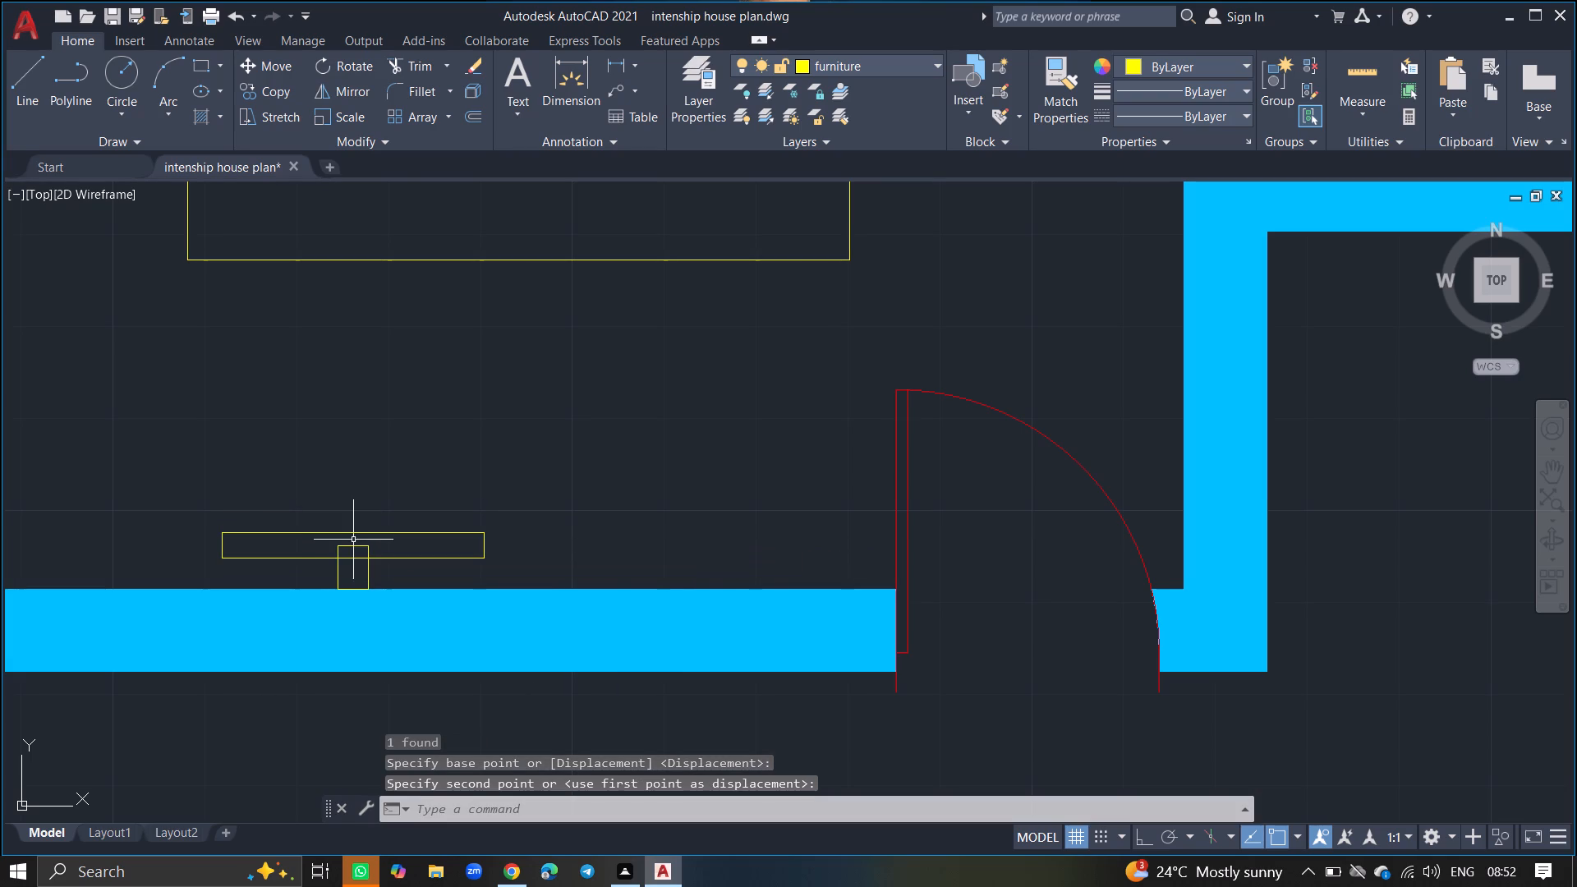
# Move the long thin rectangle about 1" north so its south edge meets the small rectangle's north edge.
pyautogui.click(352, 558)
pyautogui.write('MOVE')
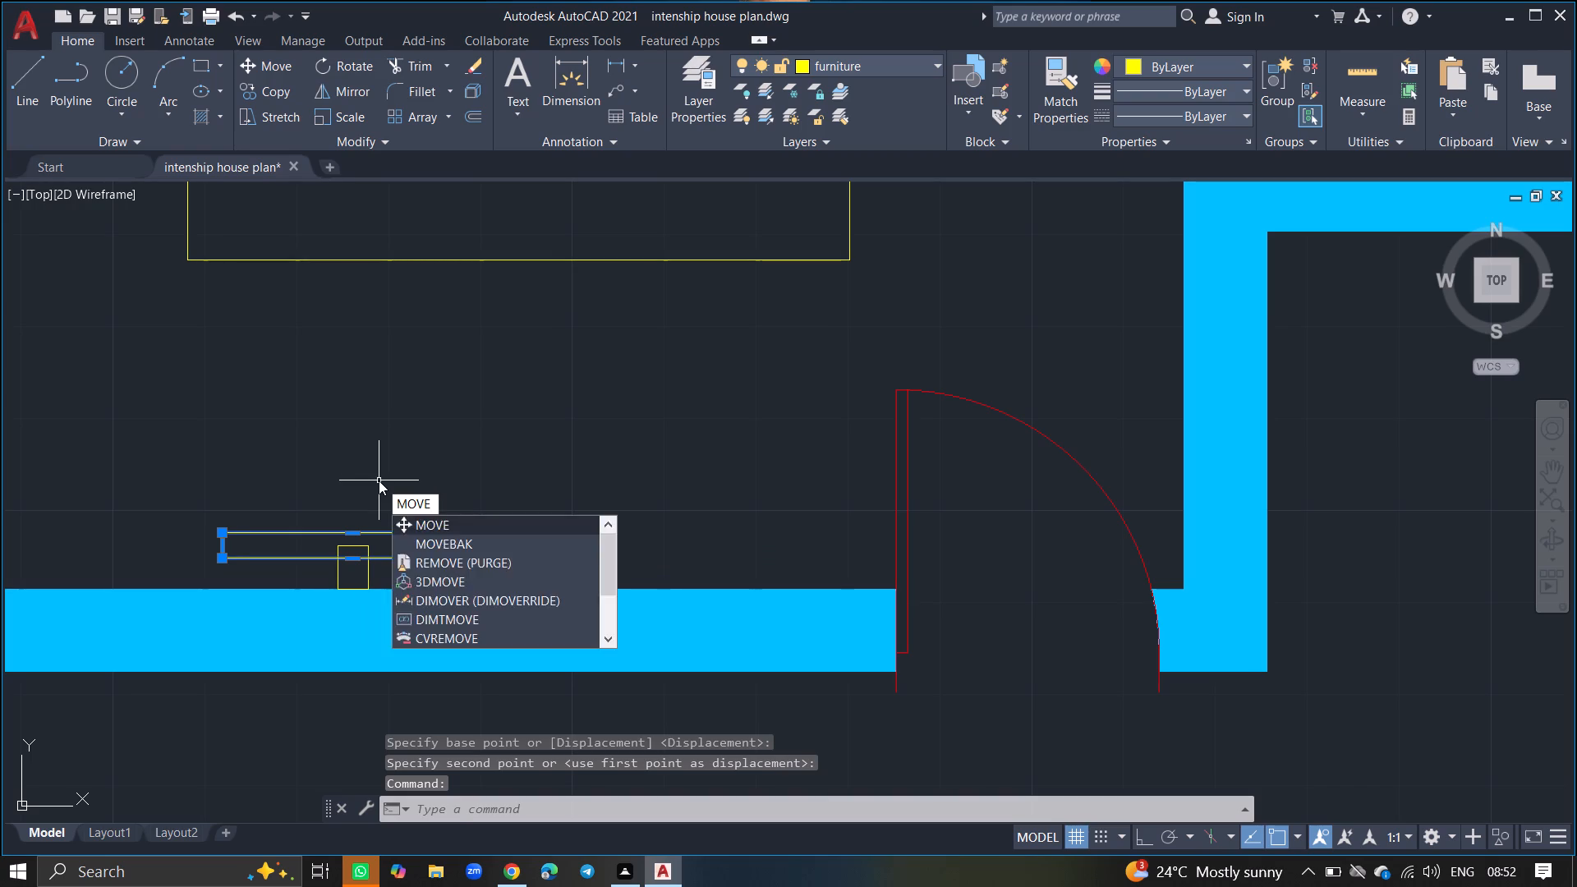
pyautogui.press('Return')
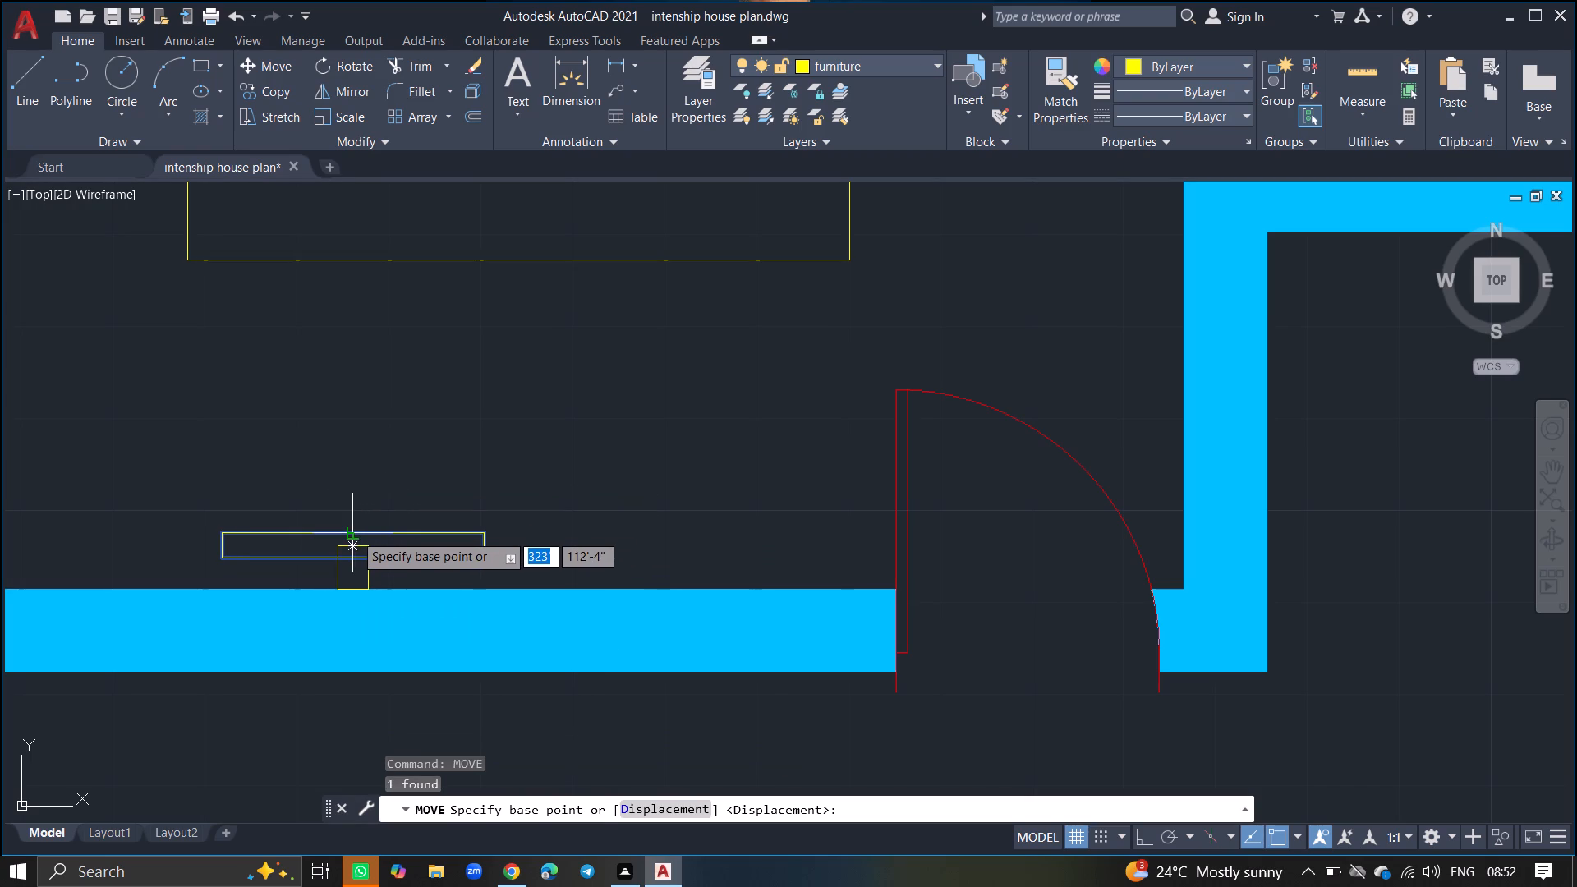
pyautogui.click(354, 536)
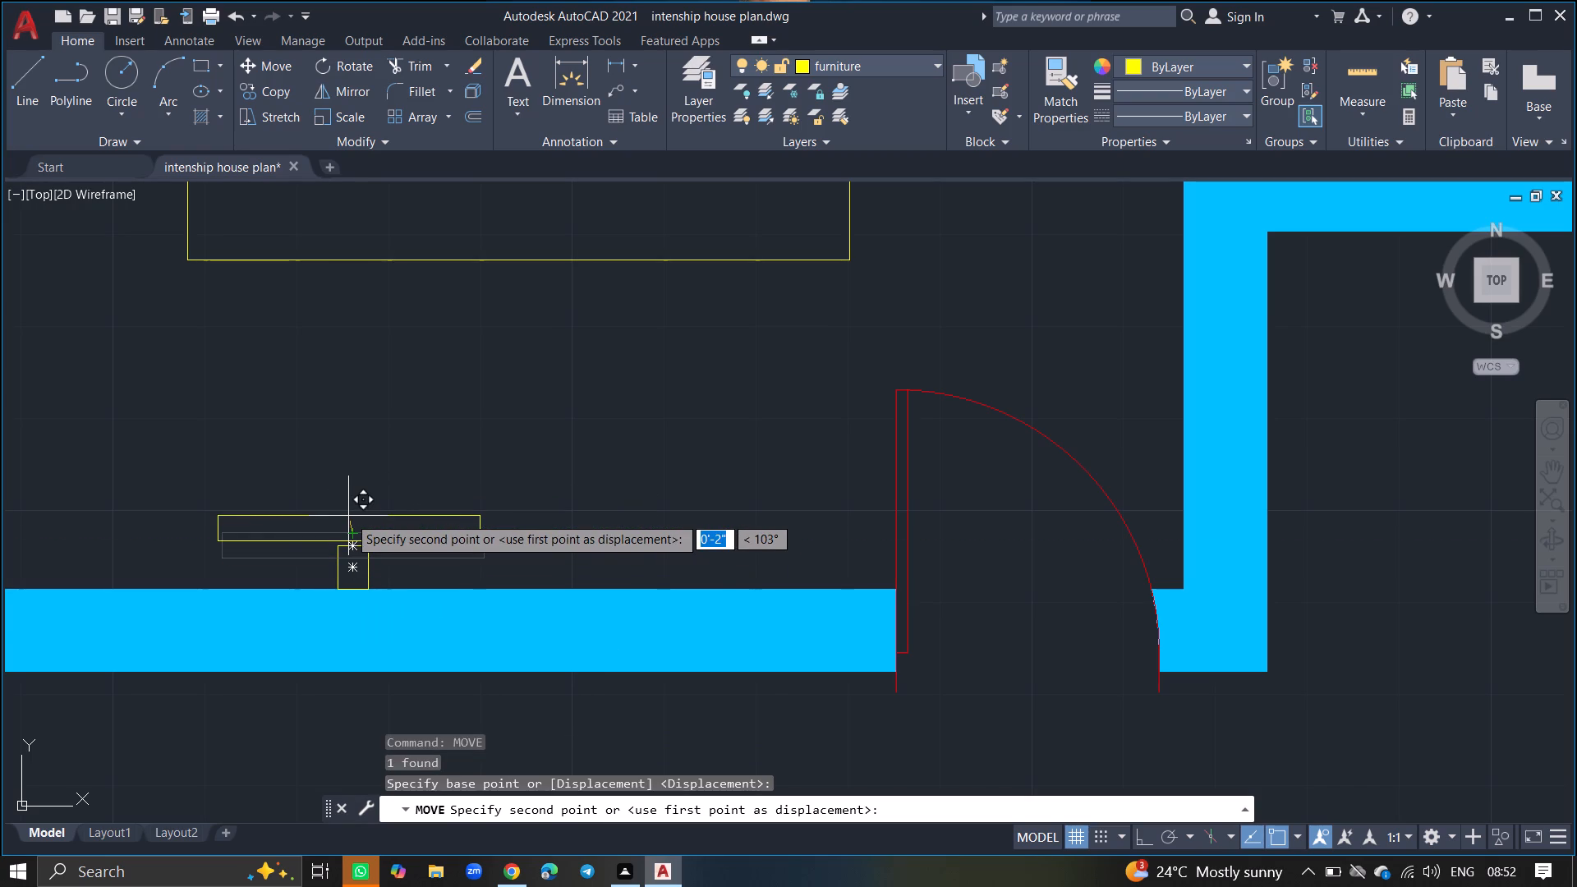
pyautogui.keyDown('ctrl'); pyautogui.scroll(6, 350, 516); pyautogui.keyUp('ctrl')
pyautogui.keyDown('ctrl'); pyautogui.scroll(-2, 350, 516); pyautogui.keyUp('ctrl')
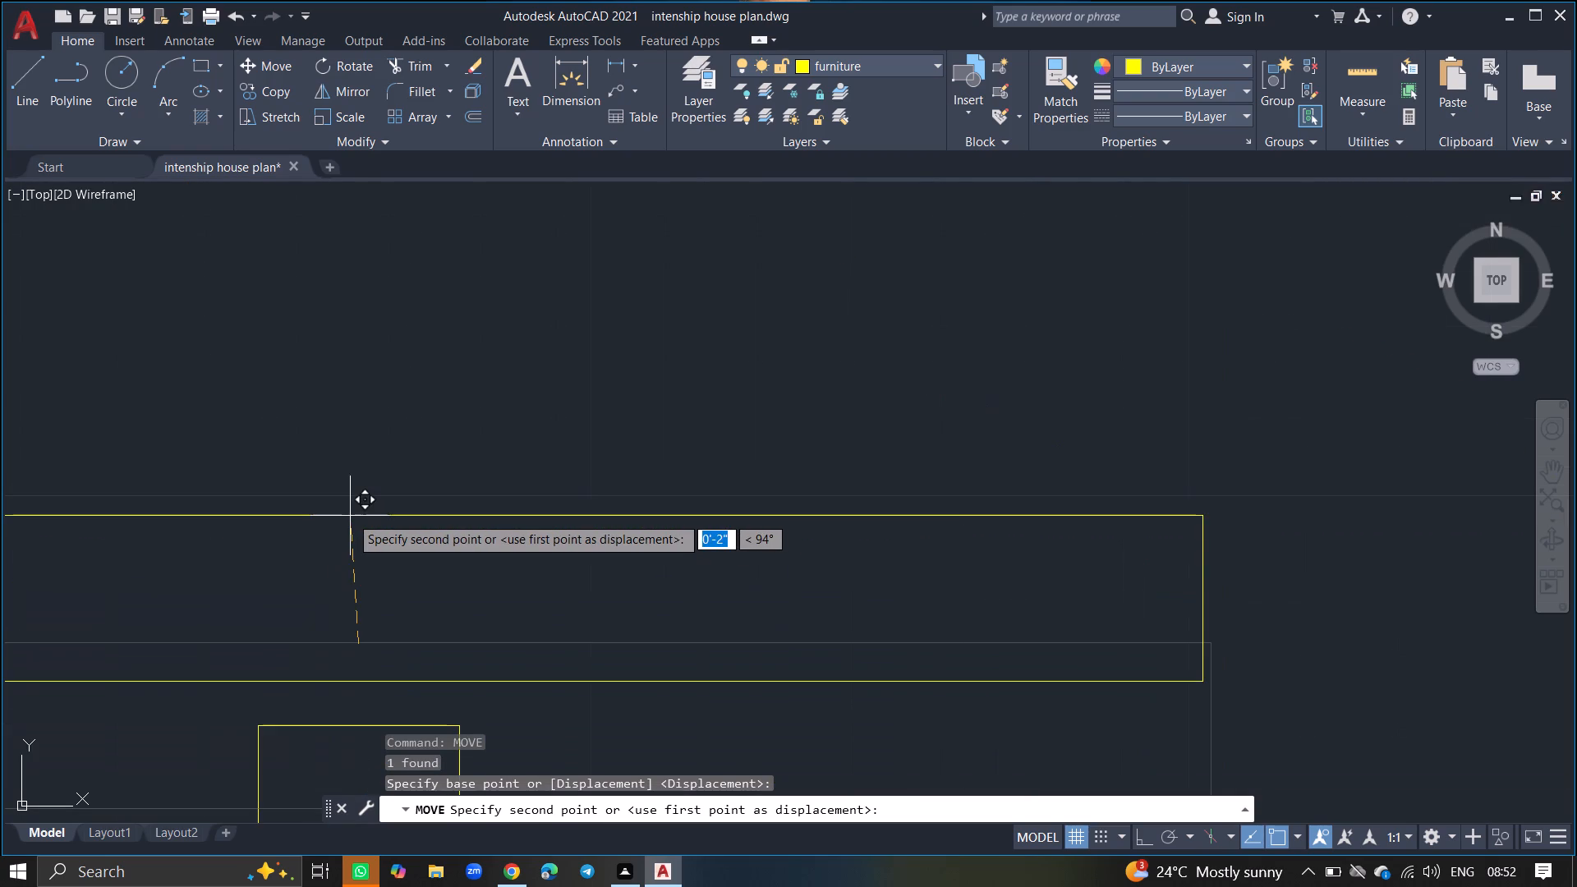
pyautogui.click(364, 562)
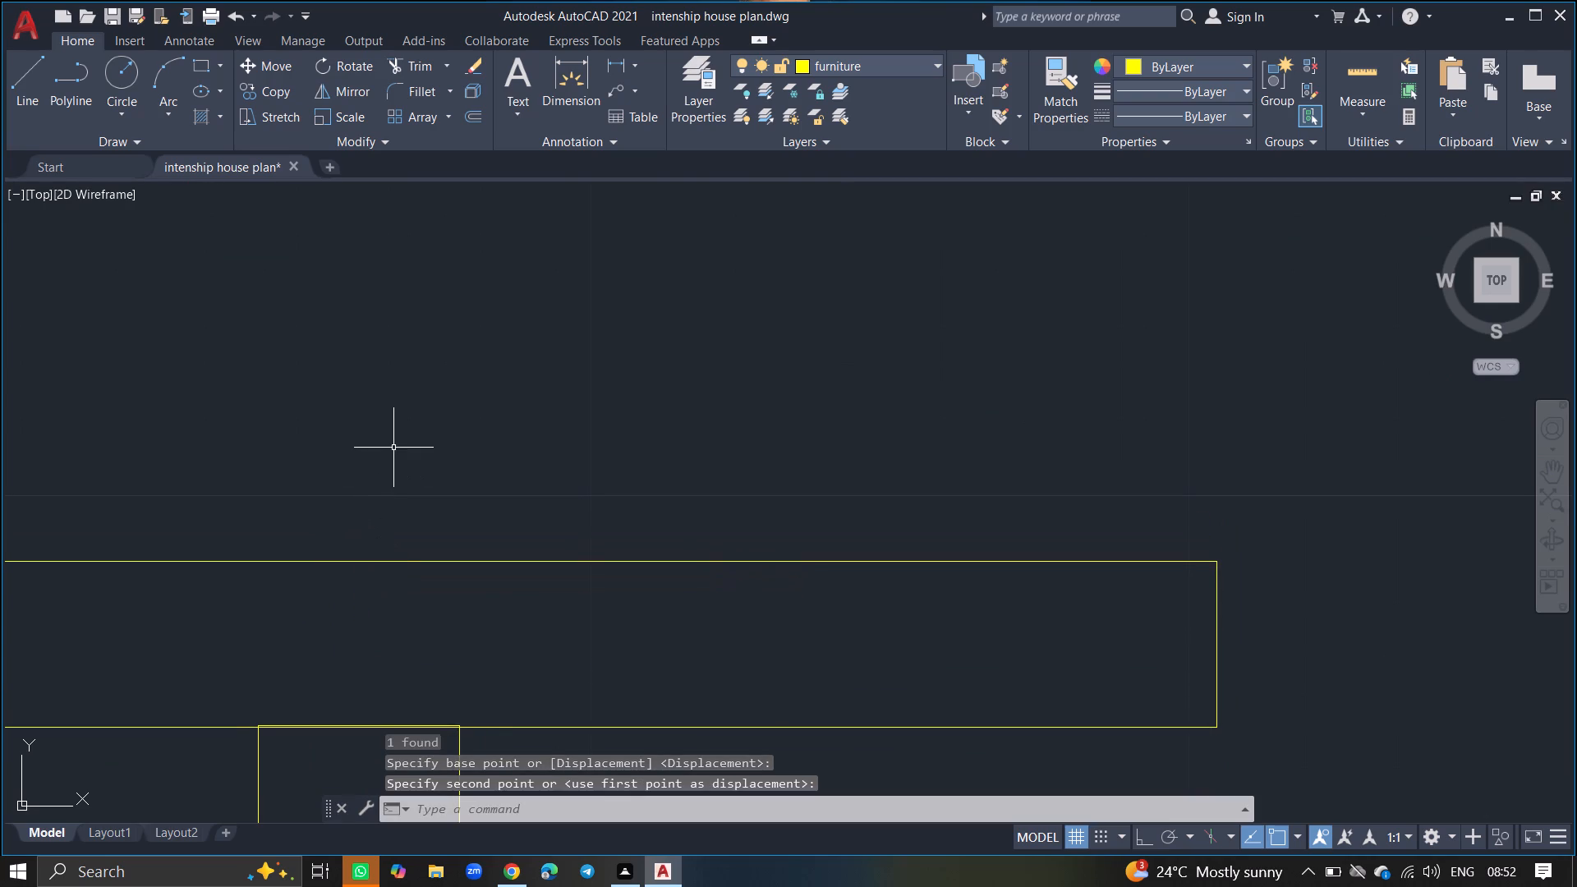
# Open the blocks of House Designer.dwg from the DesignCenter sample folder.
pyautogui.keyDown('ctrl'); pyautogui.scroll(-8, 393, 448); pyautogui.keyUp('ctrl')
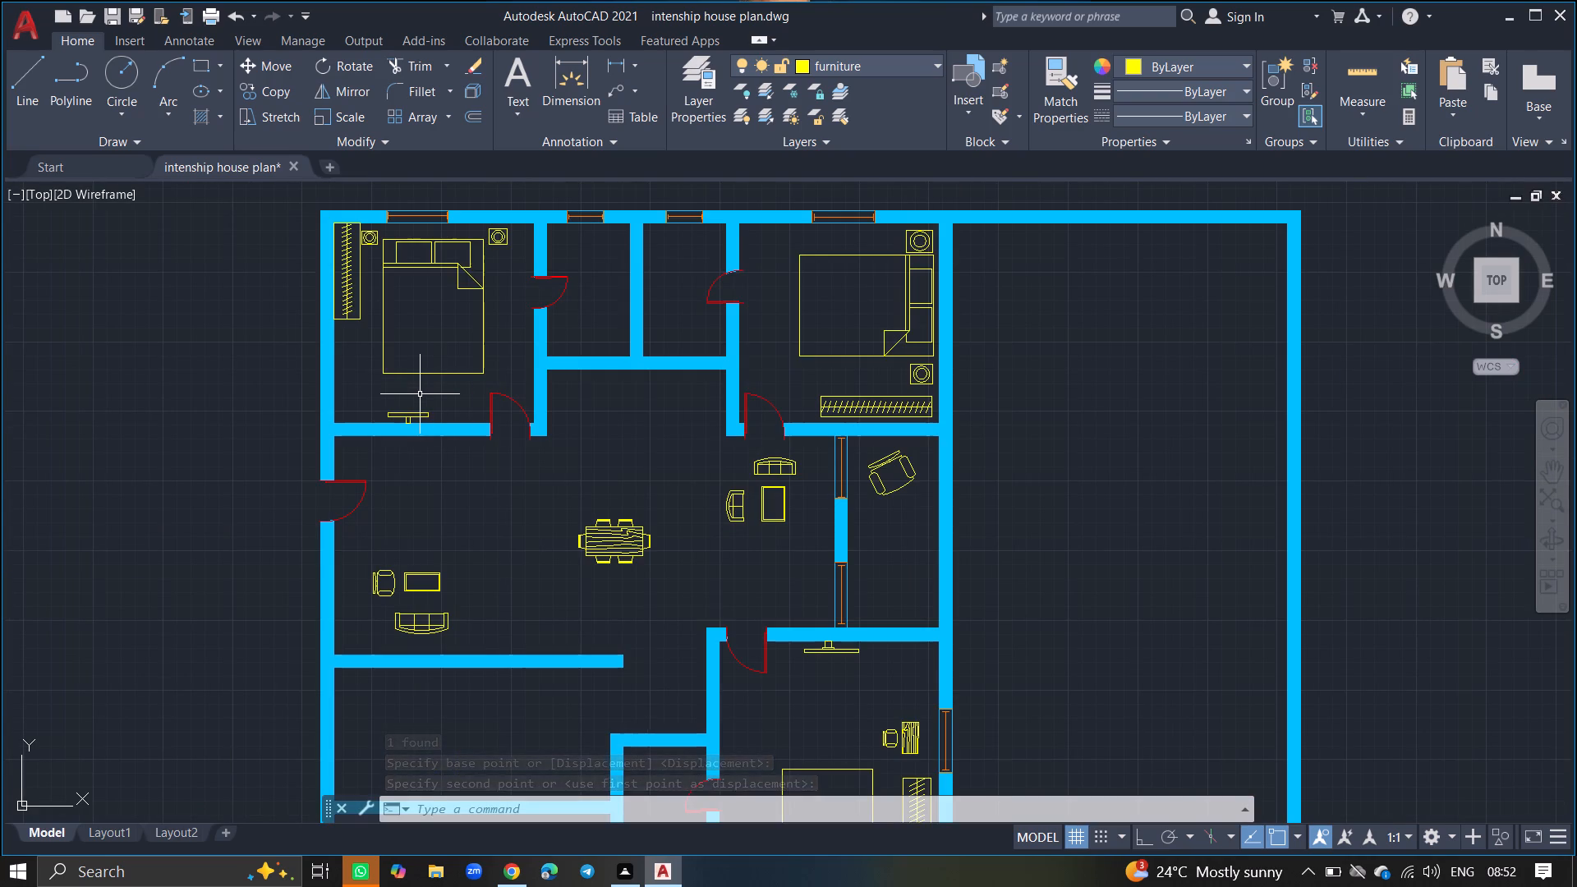
pyautogui.keyDown('ctrl'); pyautogui.scroll(2, 398, 420); pyautogui.keyUp('ctrl')
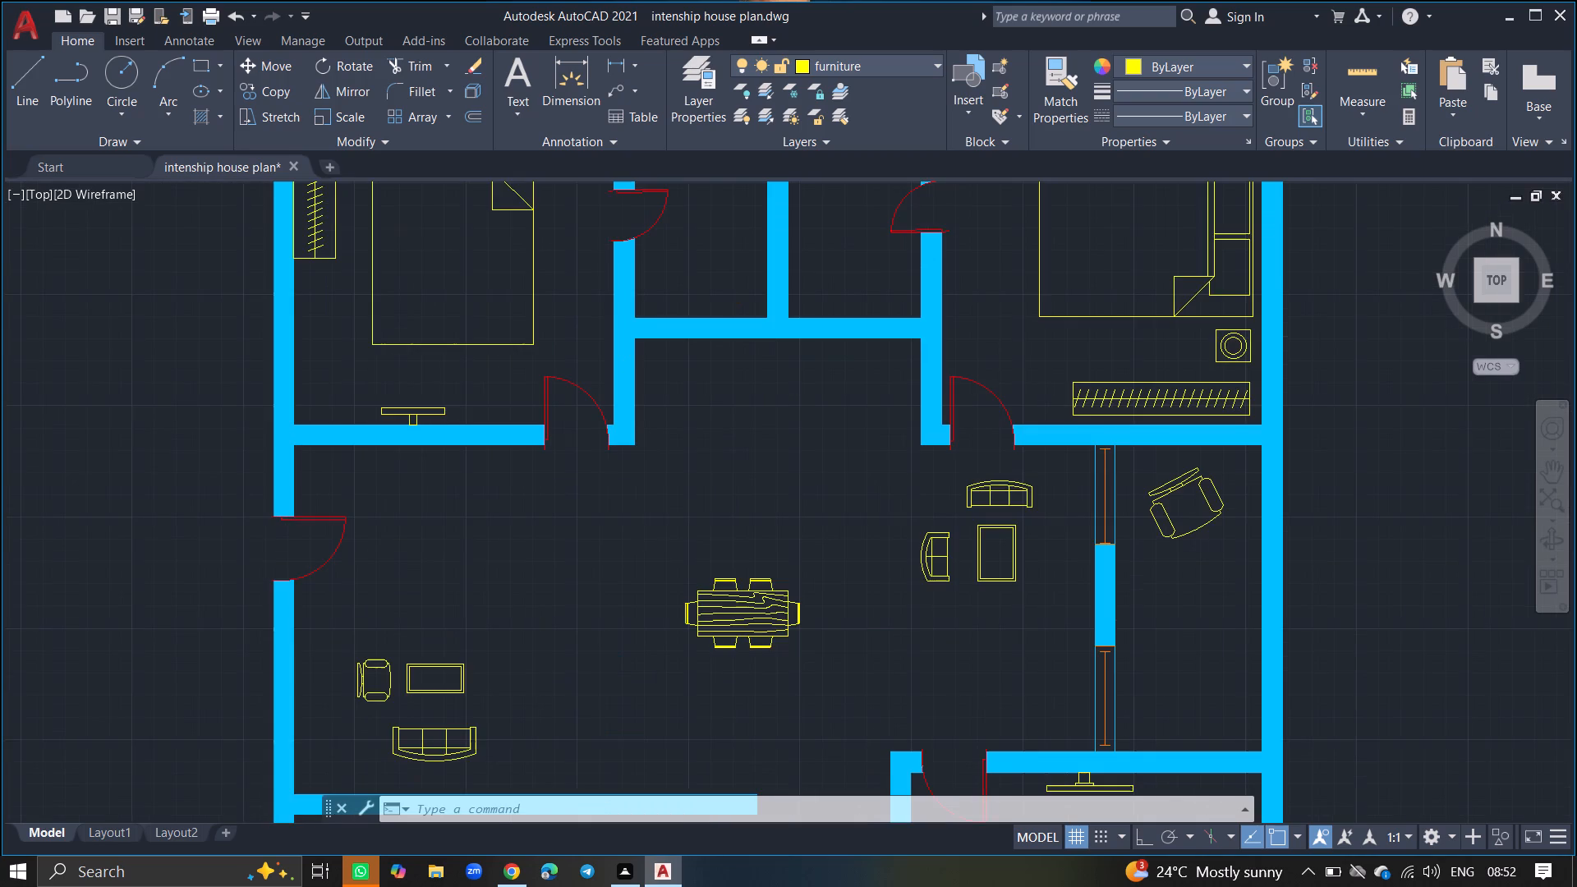
pyautogui.keyDown('ctrl'); pyautogui.scroll(-2, 467, 361); pyautogui.keyUp('ctrl')
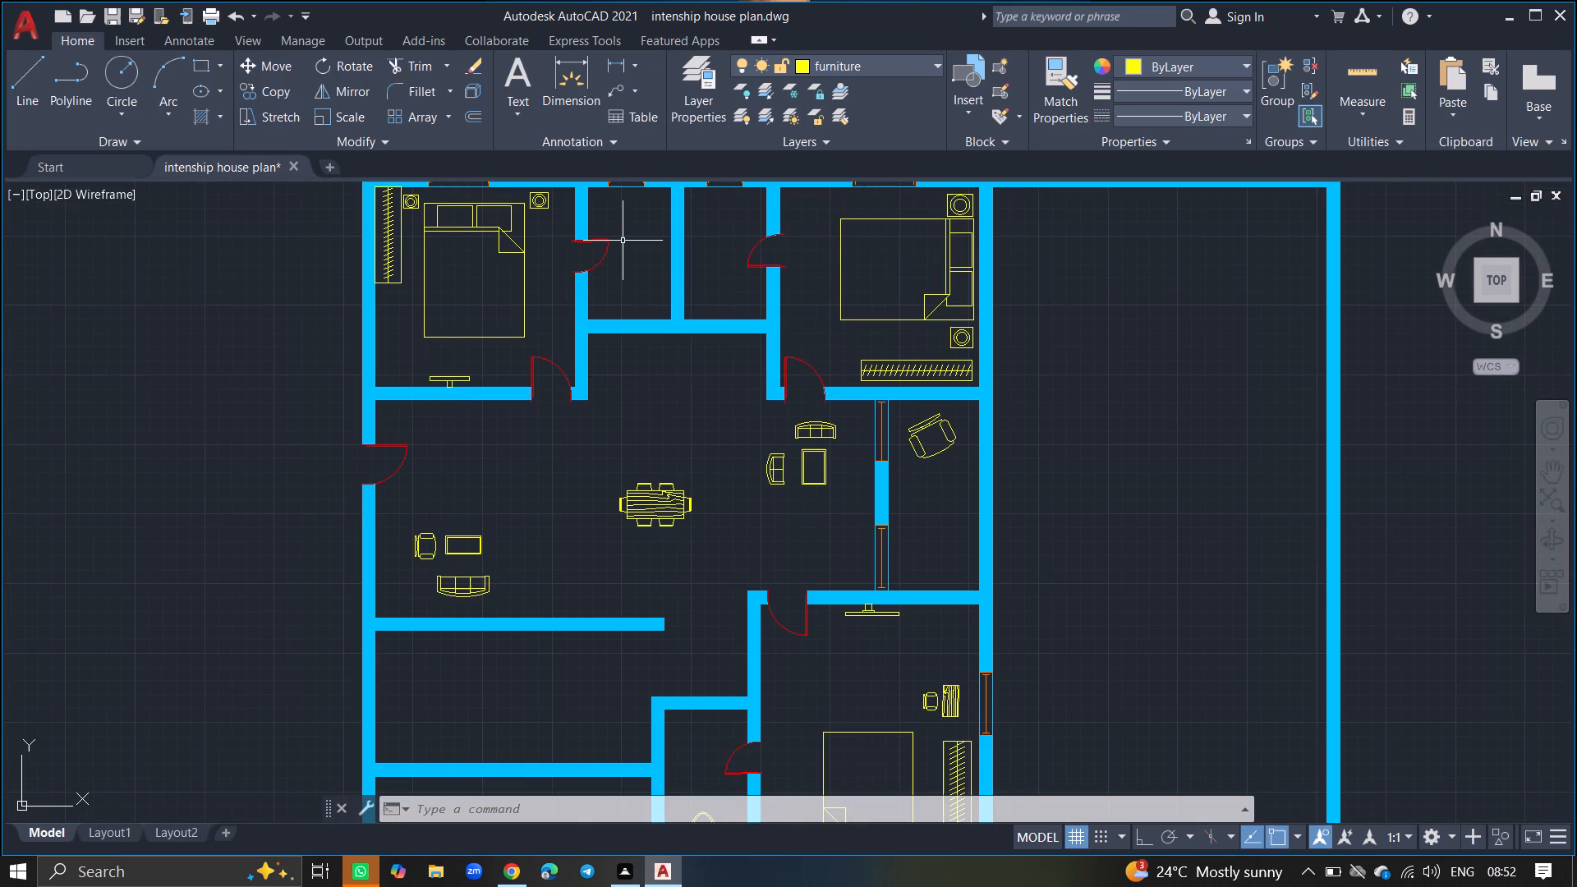
pyautogui.hotkey('ctrl', '2')
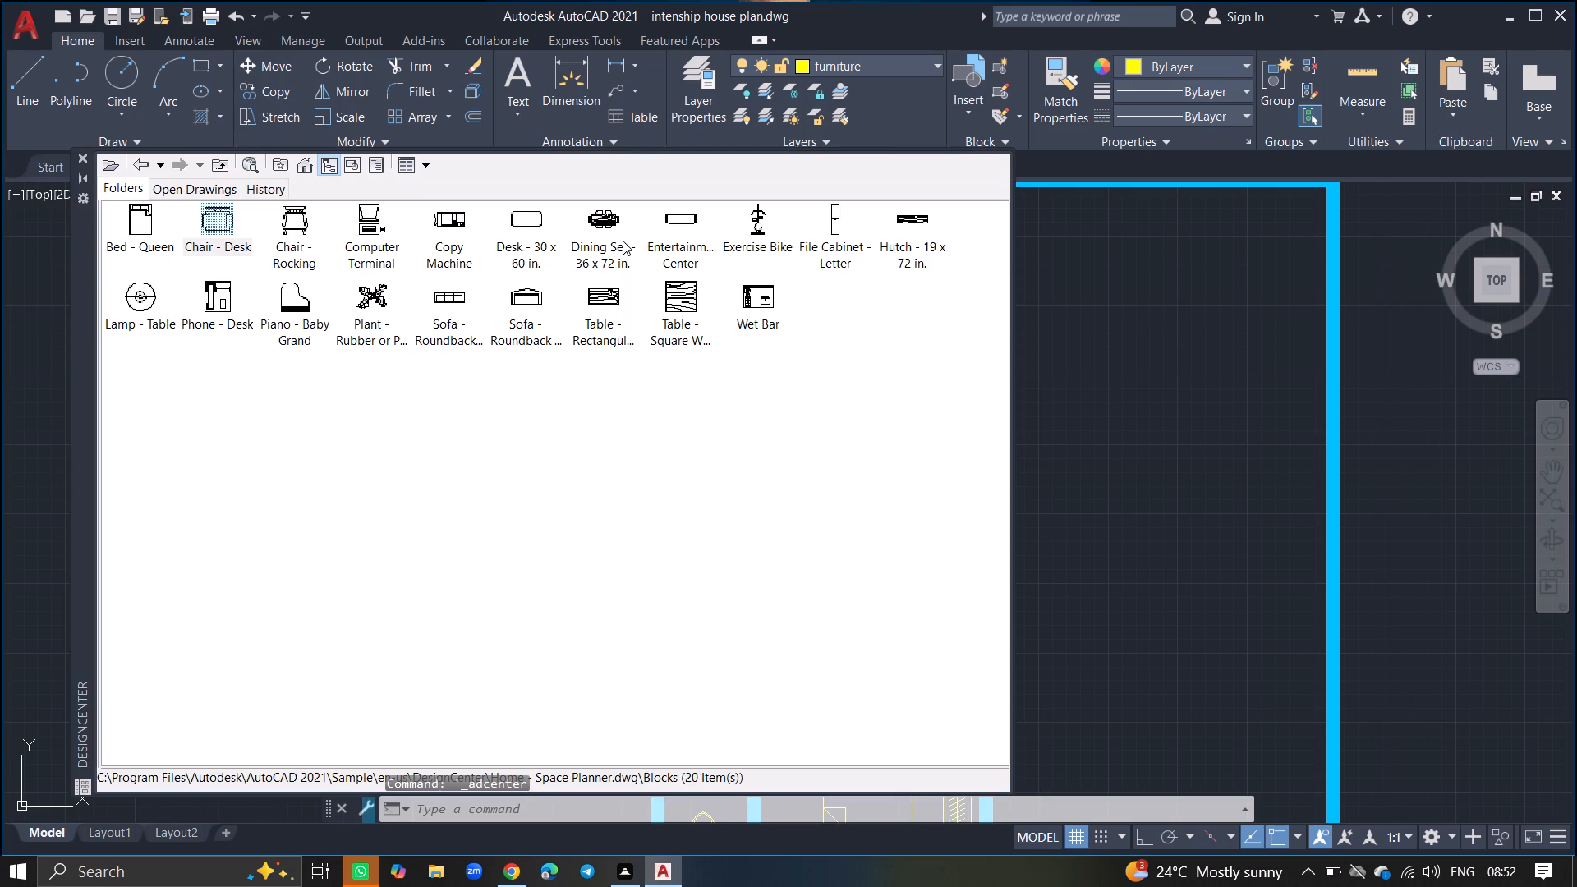
pyautogui.keyDown('ctrl'); pyautogui.scroll(-2, 623, 241); pyautogui.keyUp('ctrl')
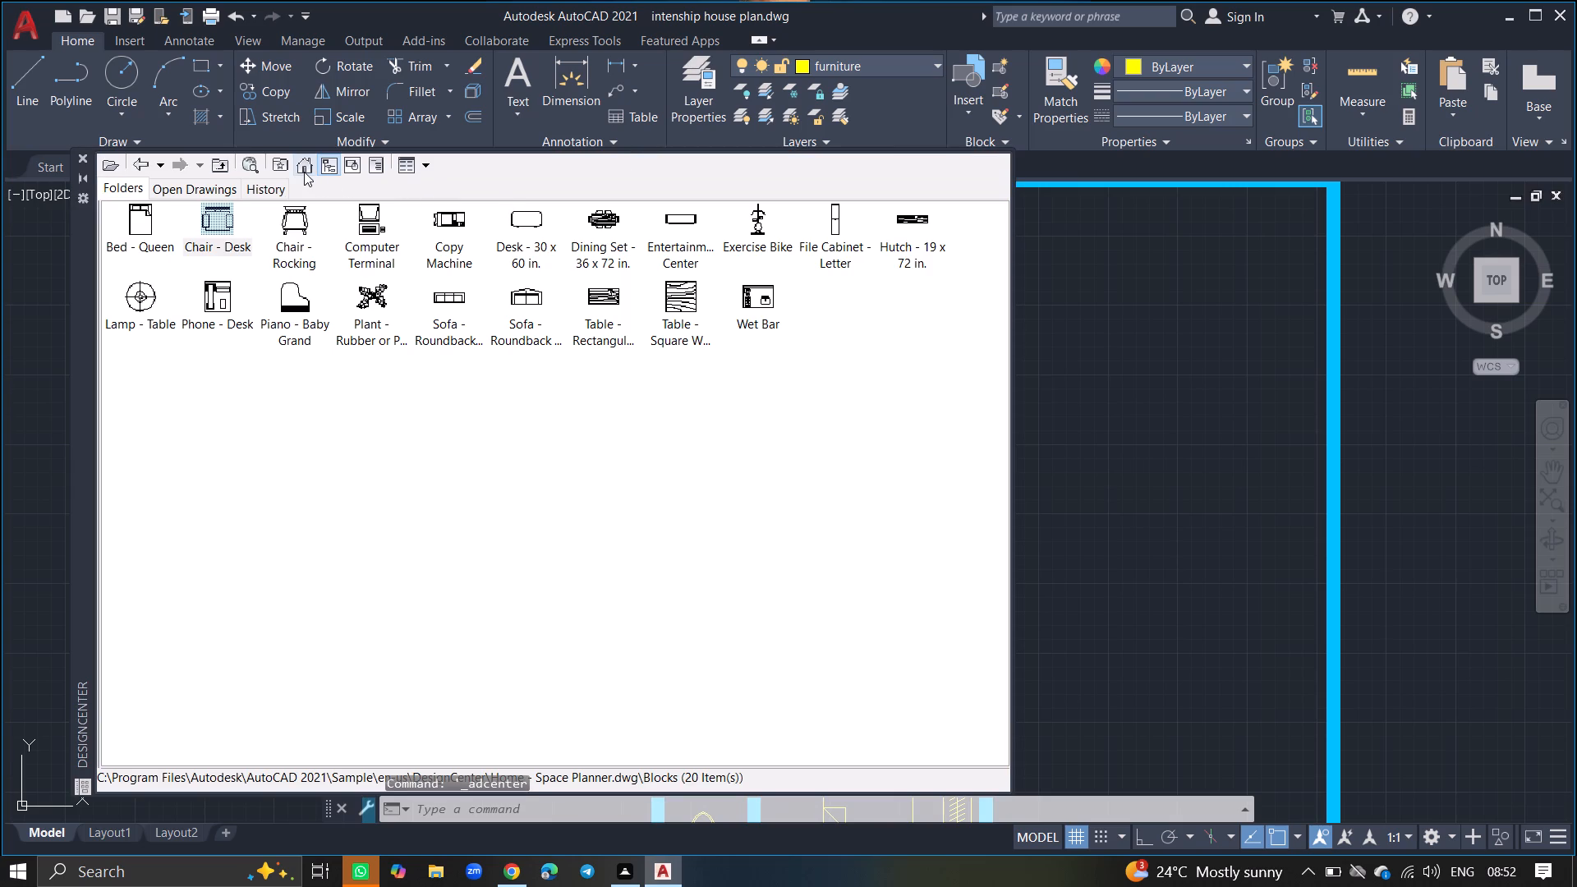
pyautogui.click(304, 171)
pyautogui.moveTo(269, 215); pyautogui.dragTo(286, 223)
pyautogui.doubleClick(286, 223)
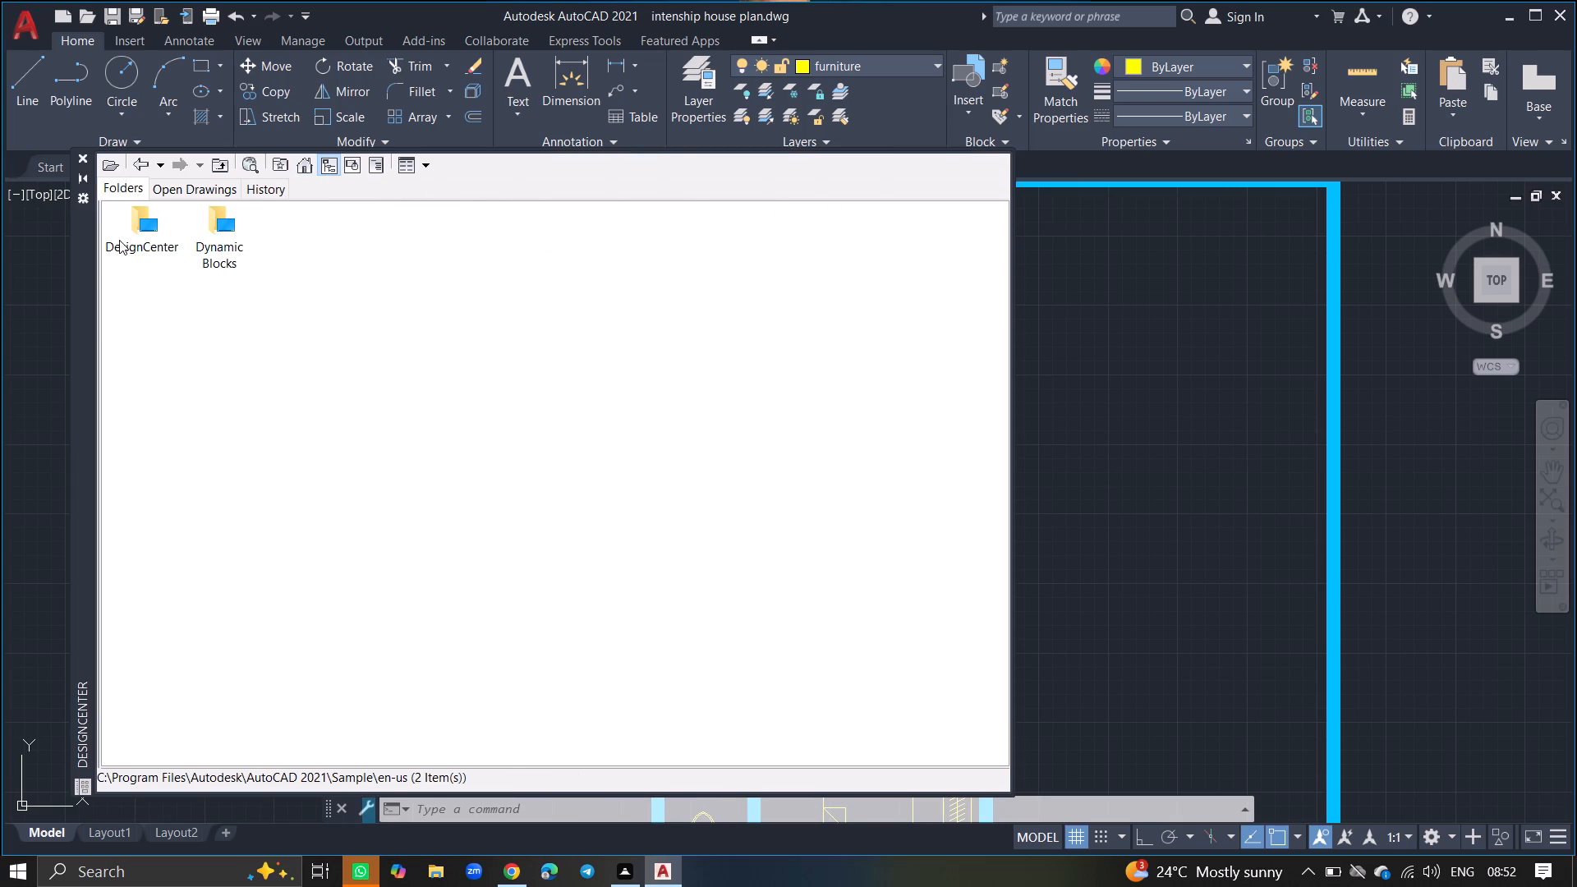
pyautogui.doubleClick(119, 240)
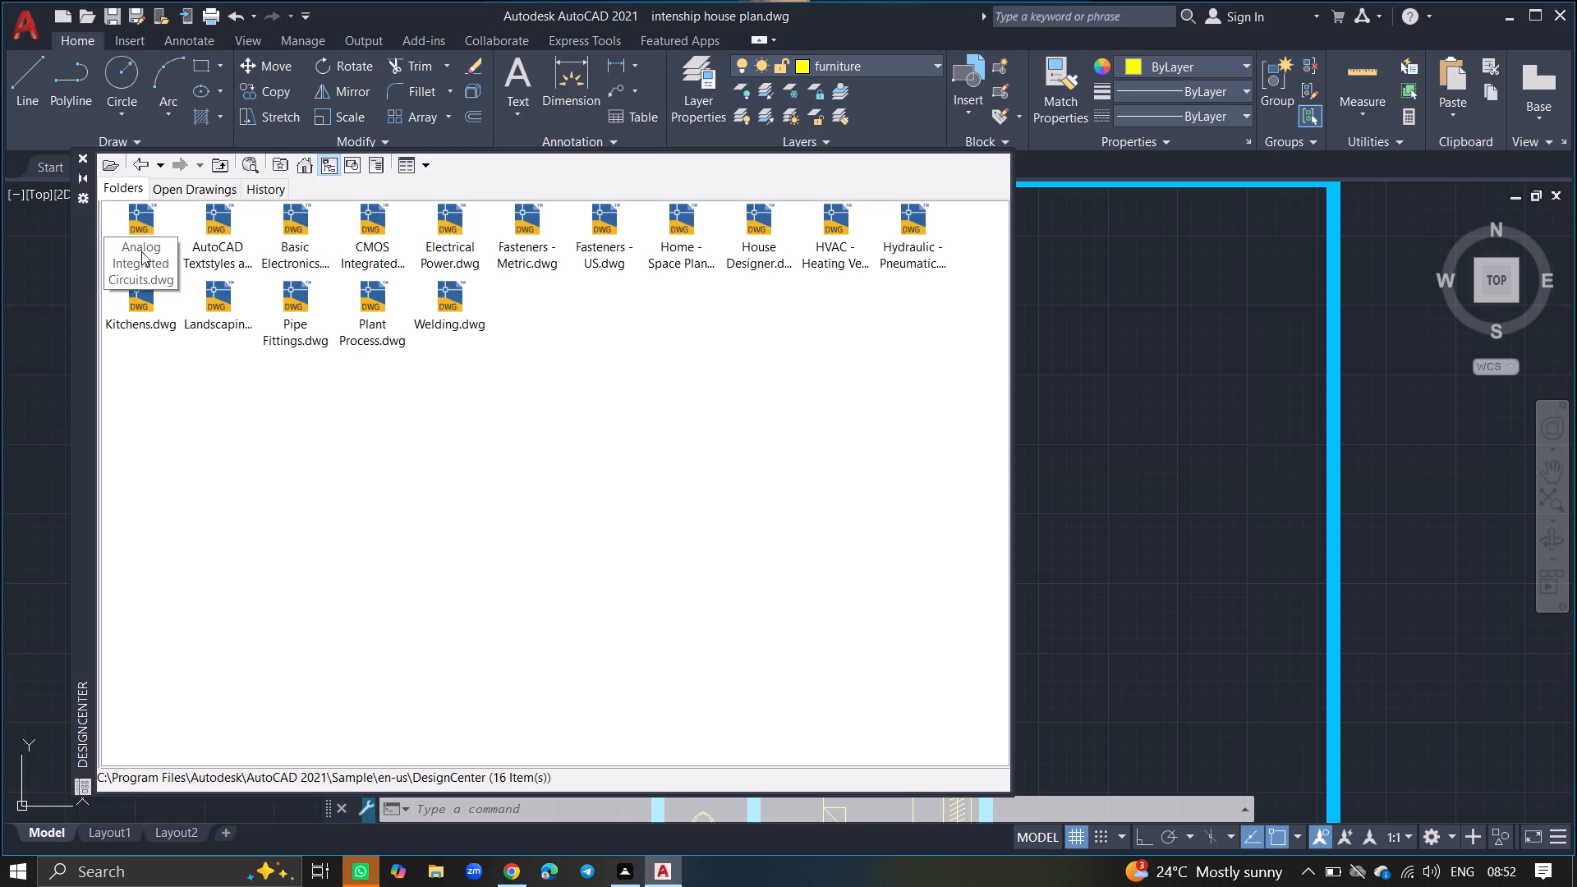
pyautogui.click(743, 216)
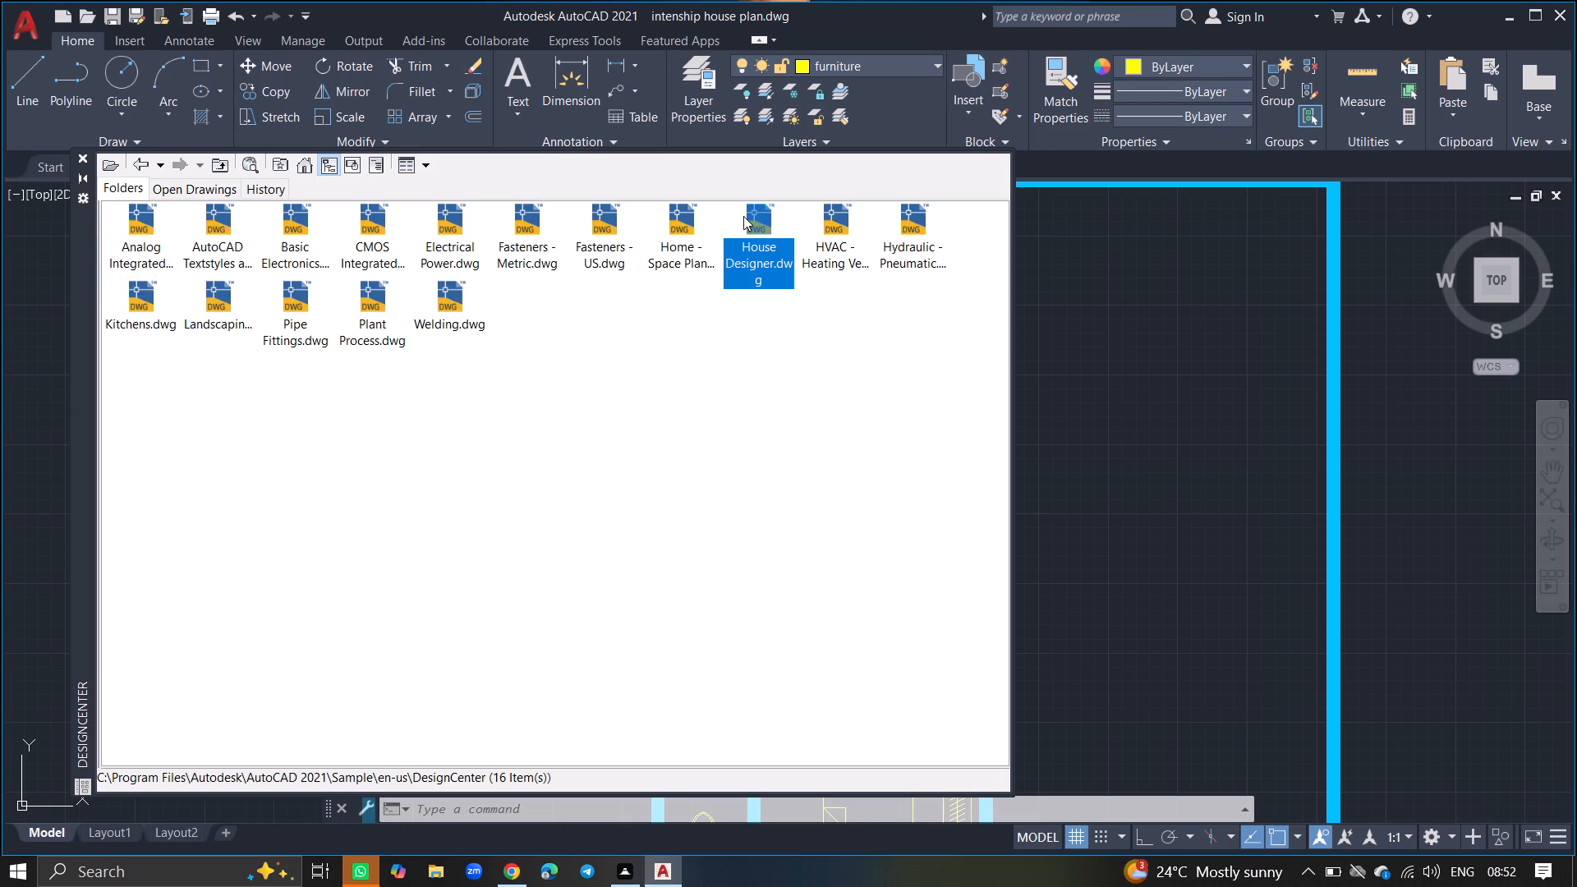
pyautogui.doubleClick(743, 216)
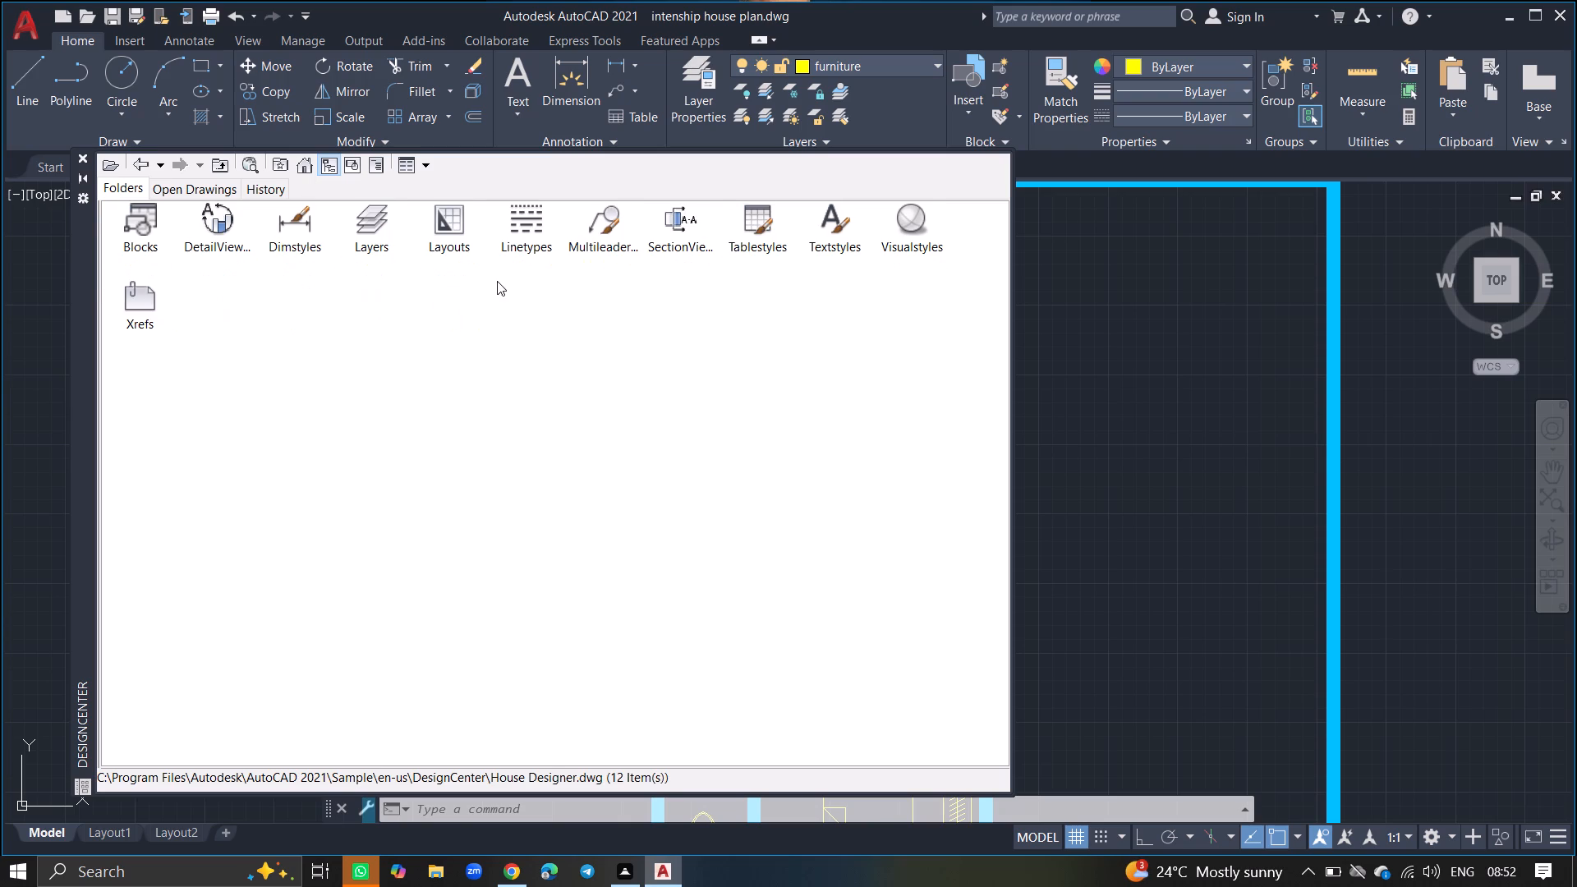
pyautogui.doubleClick(126, 221)
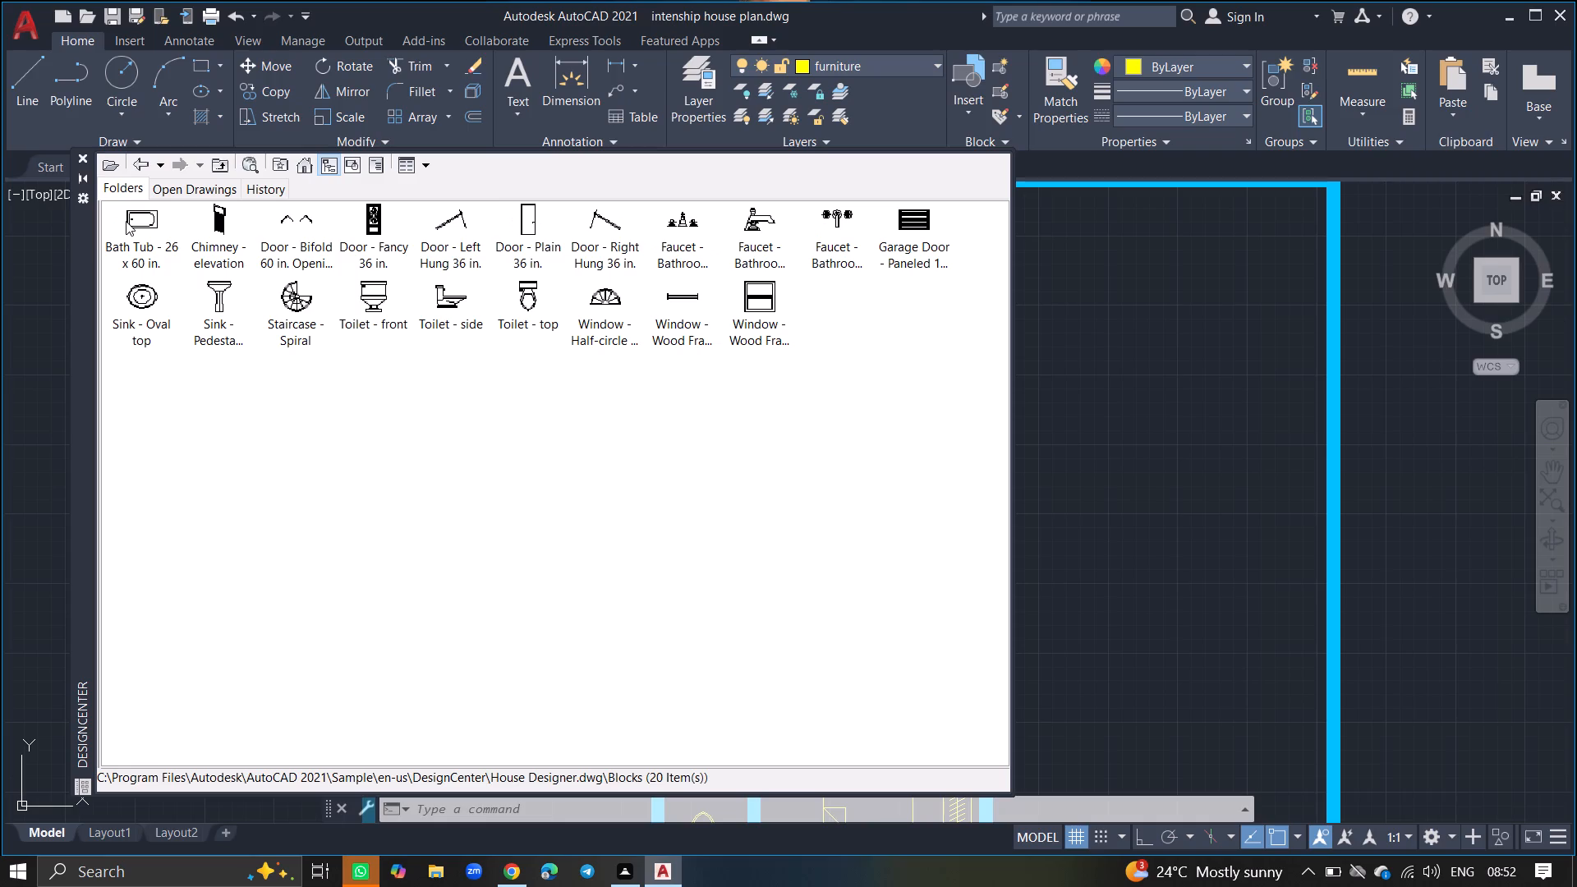
# Insert the Toilet - top block into the drawing near the east side of the plan and close DesignCenter.
pyautogui.click(530, 306)
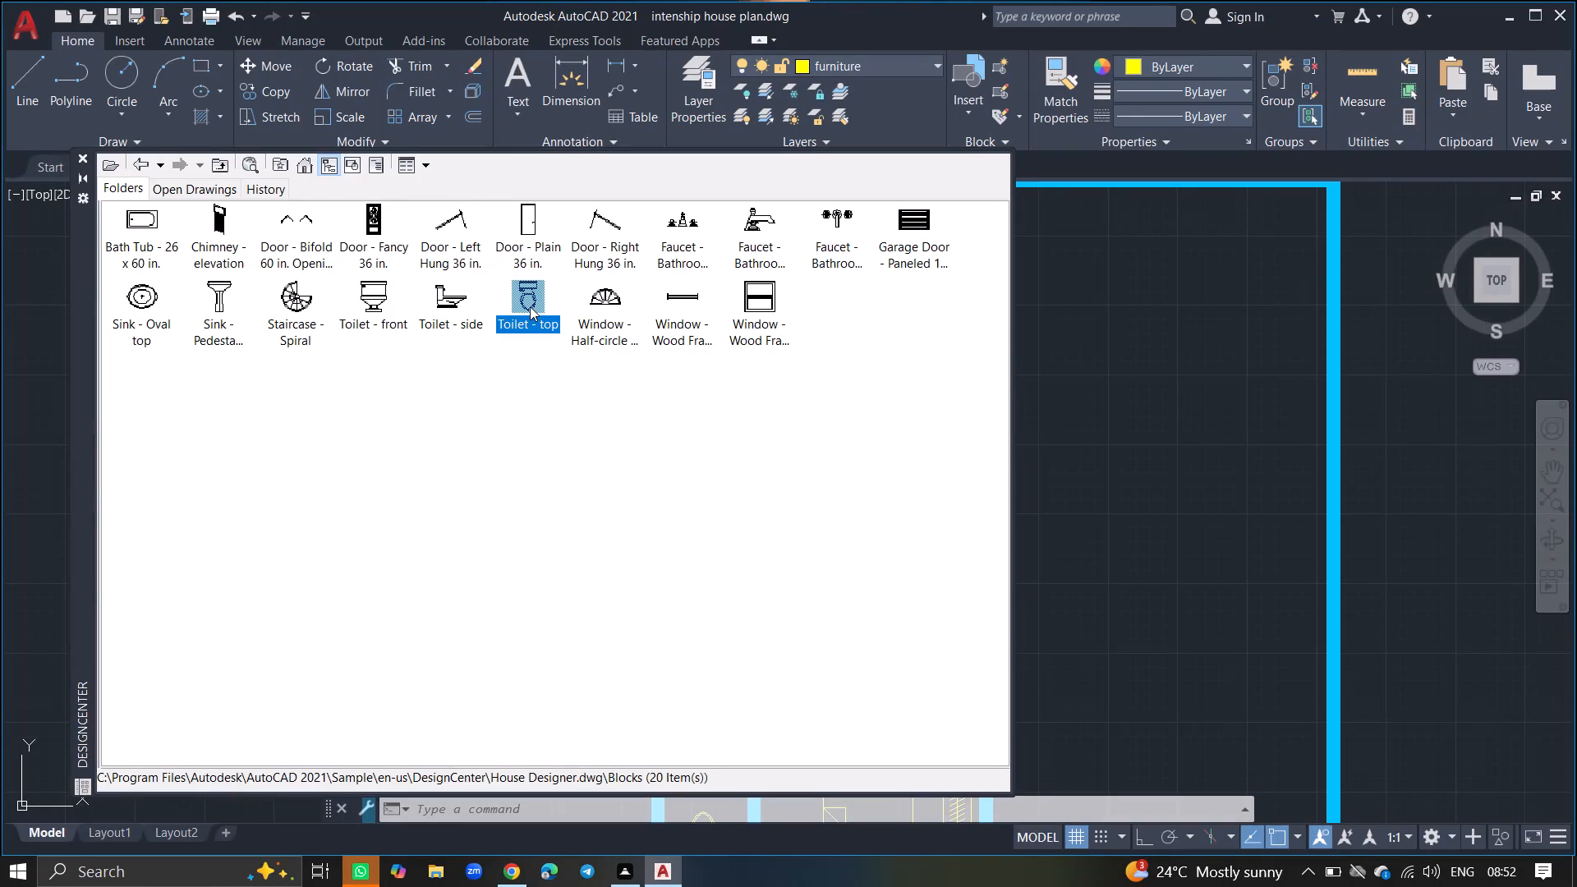
pyautogui.moveTo(530, 306); pyautogui.dragTo(1295, 425)
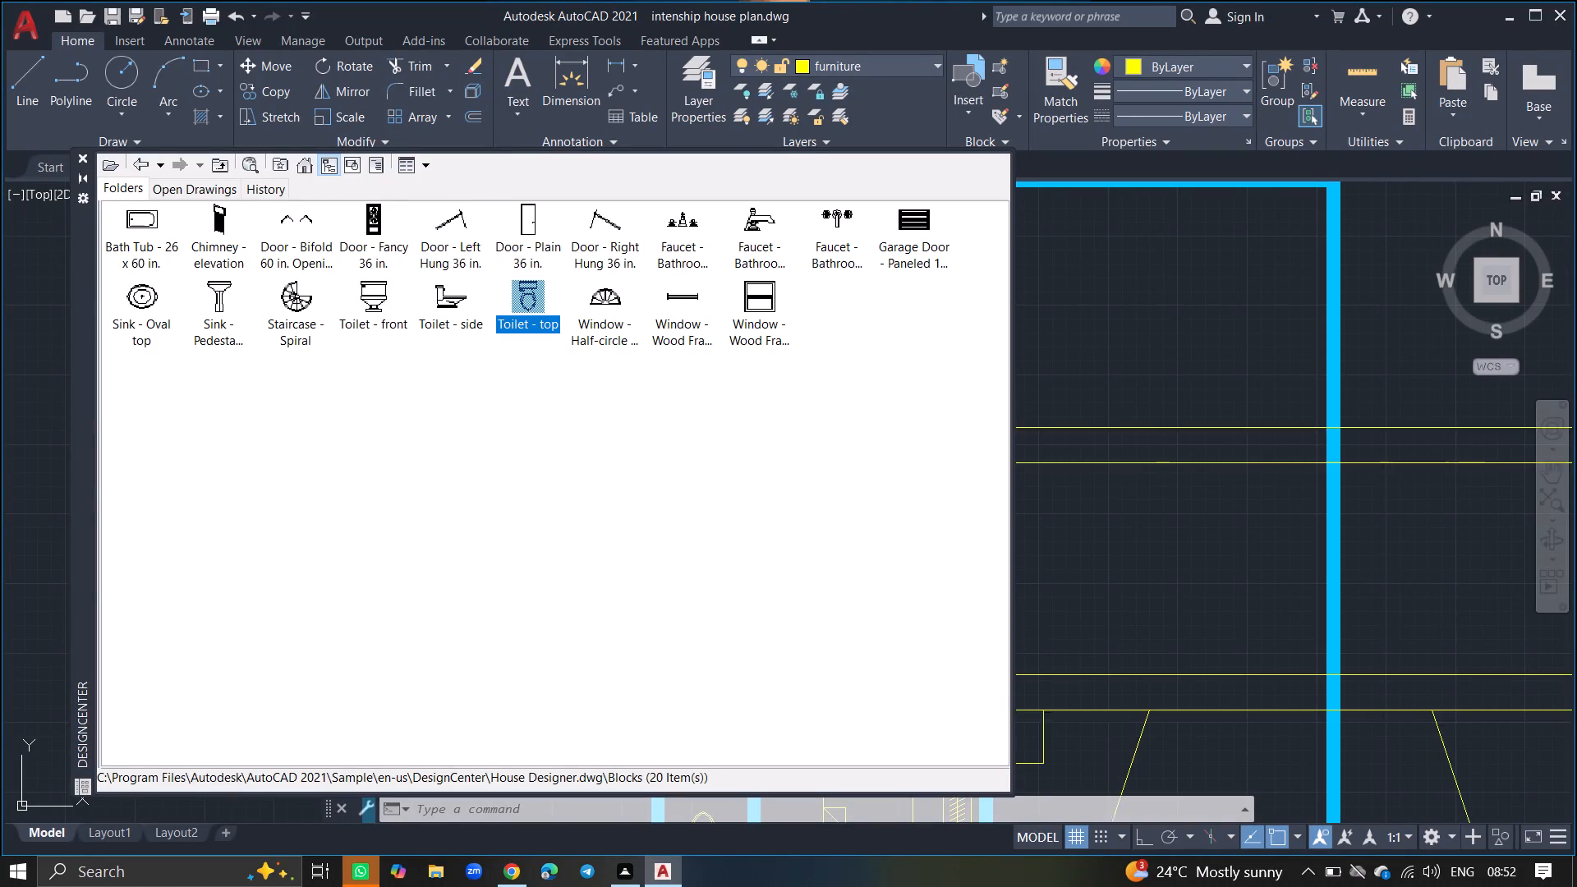
pyautogui.moveTo(1295, 425); pyautogui.dragTo(1306, 422)
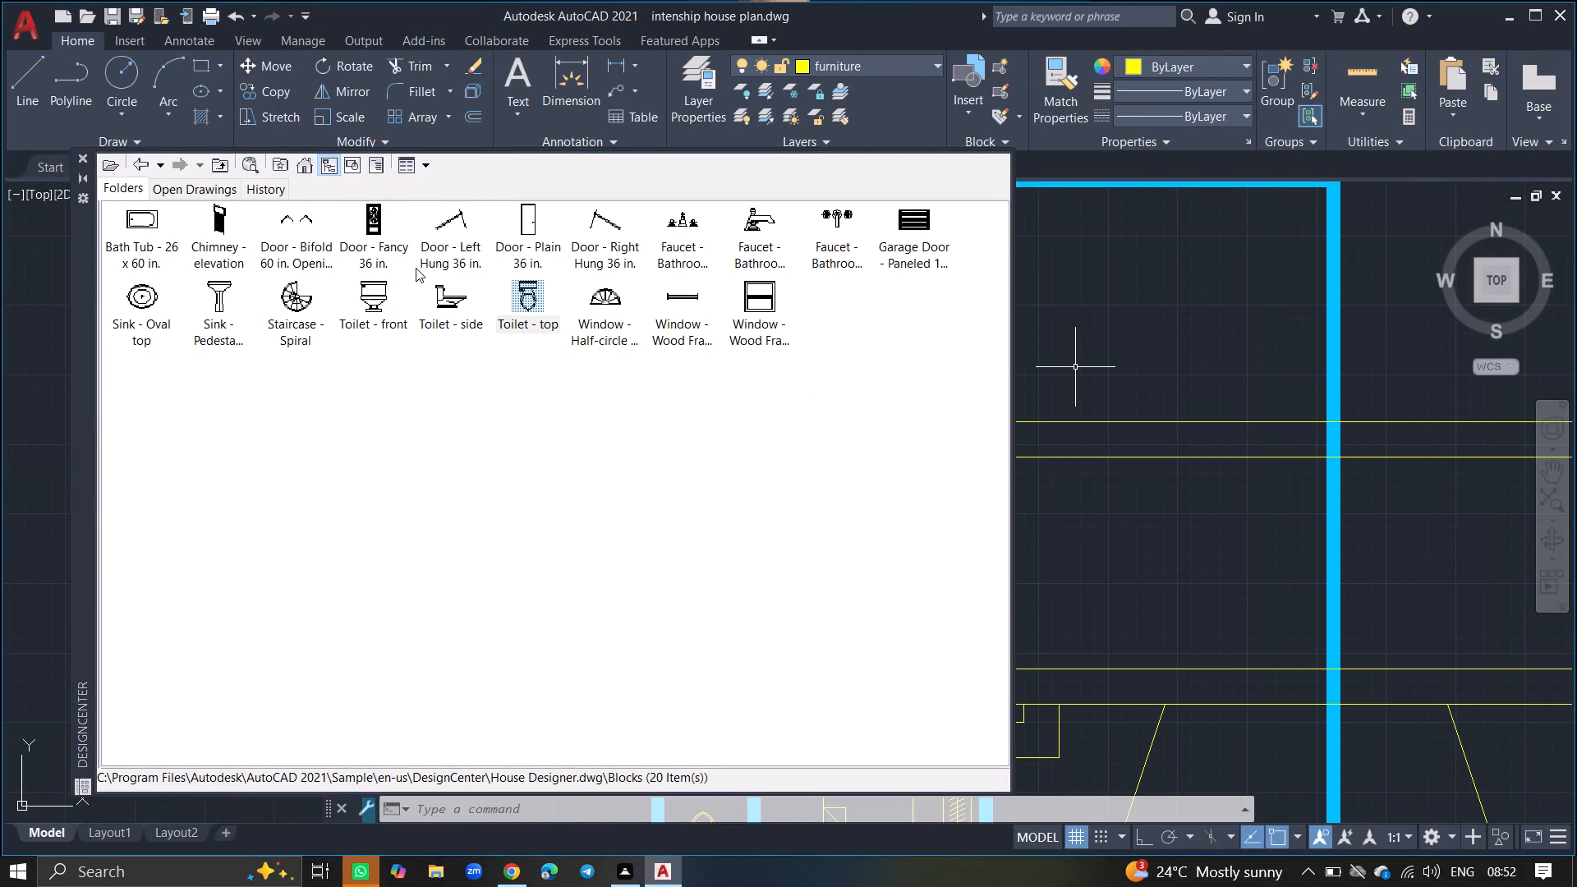
pyautogui.click(81, 158)
# Scale the oversized toilet block down about a point in its tank until it matches the size of a bathroom fixture.
pyautogui.keyDown('ctrl'); pyautogui.scroll(-5, 513, 307); pyautogui.keyUp('ctrl')
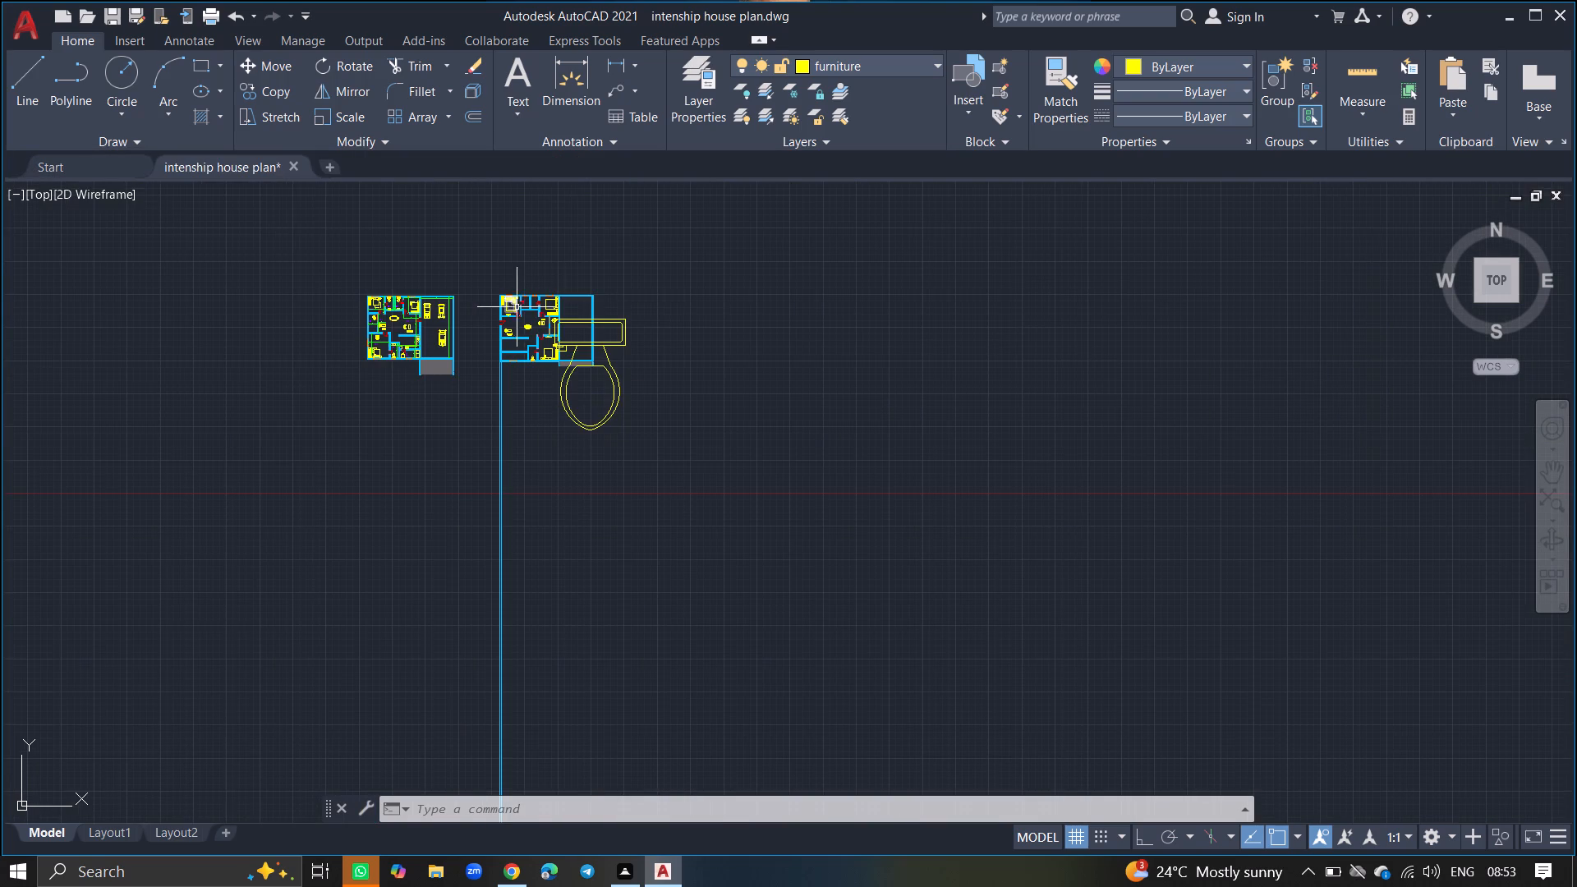
pyautogui.click(621, 320)
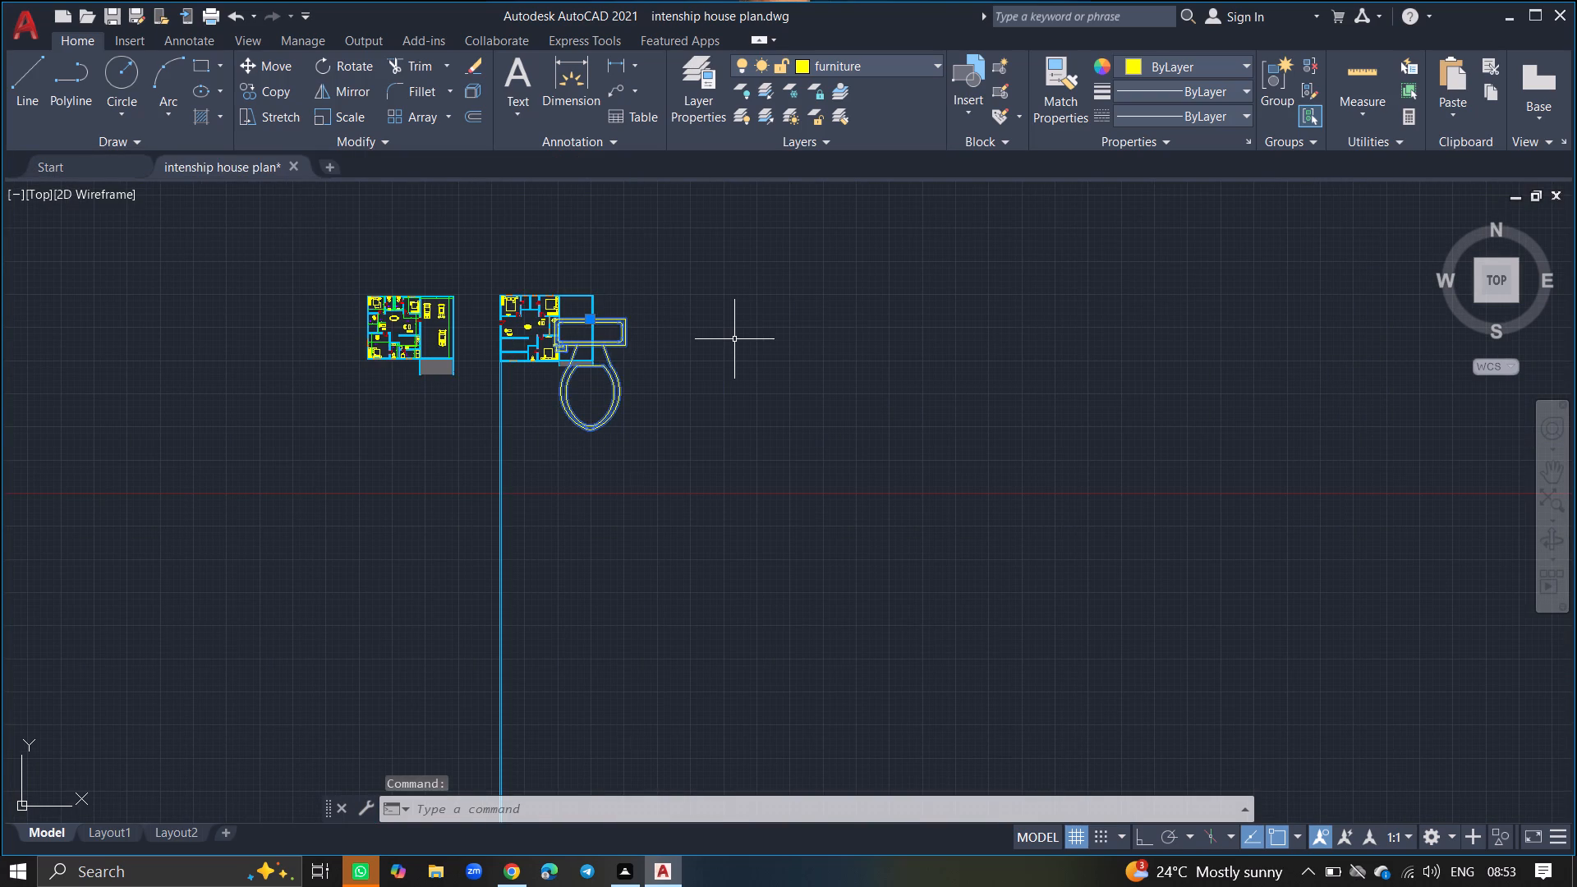
pyautogui.write('SC')
pyautogui.press('Return')
pyautogui.keyDown('ctrl'); pyautogui.scroll(2, 734, 339); pyautogui.keyUp('ctrl')
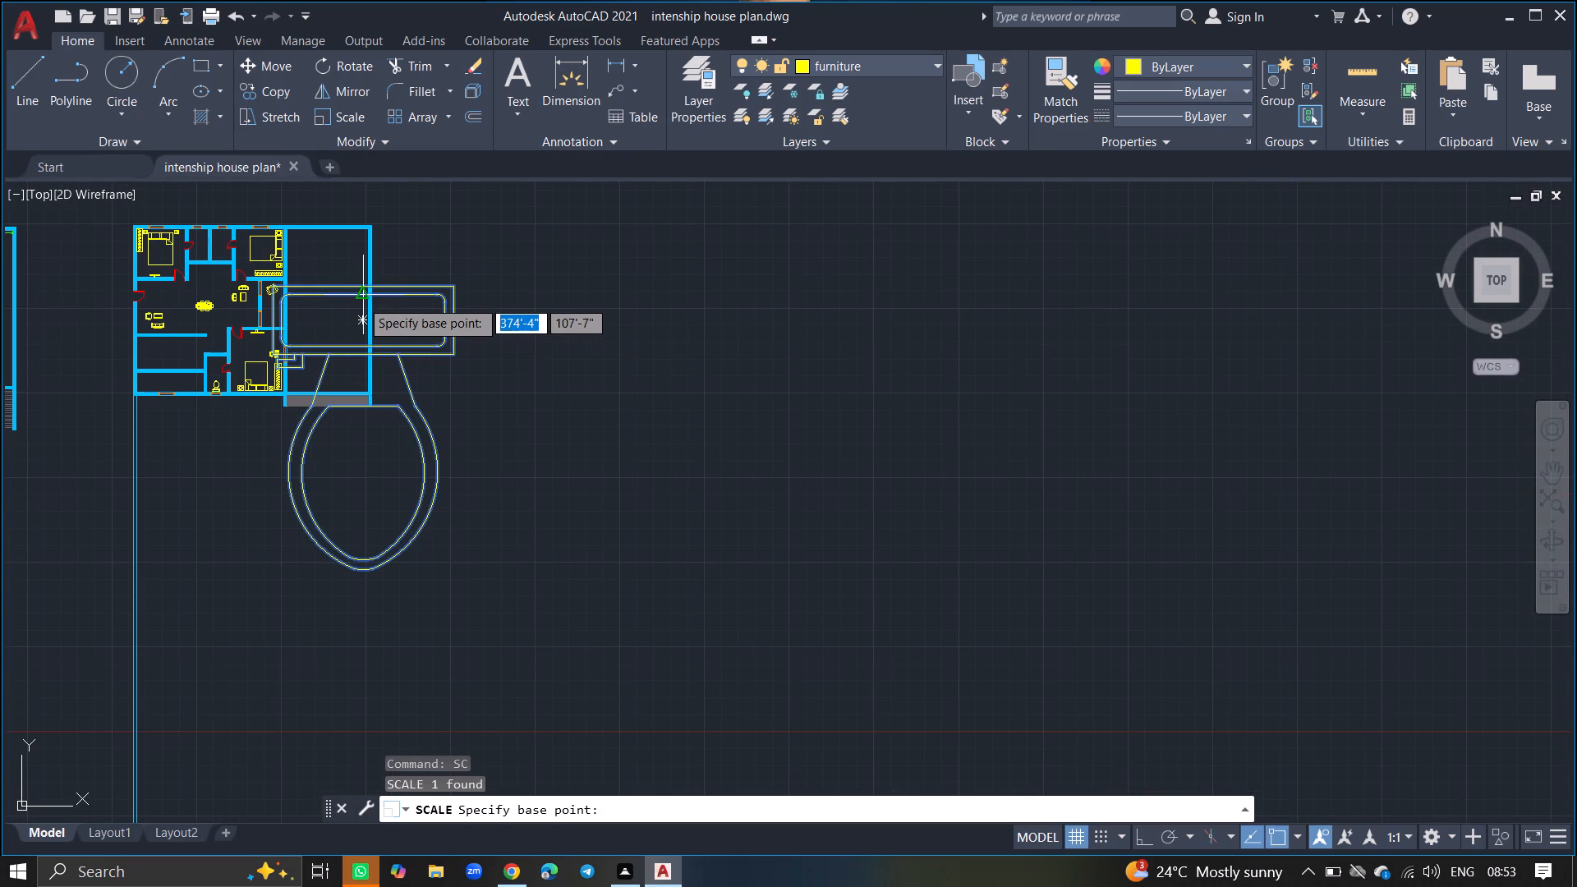
pyautogui.click(361, 297)
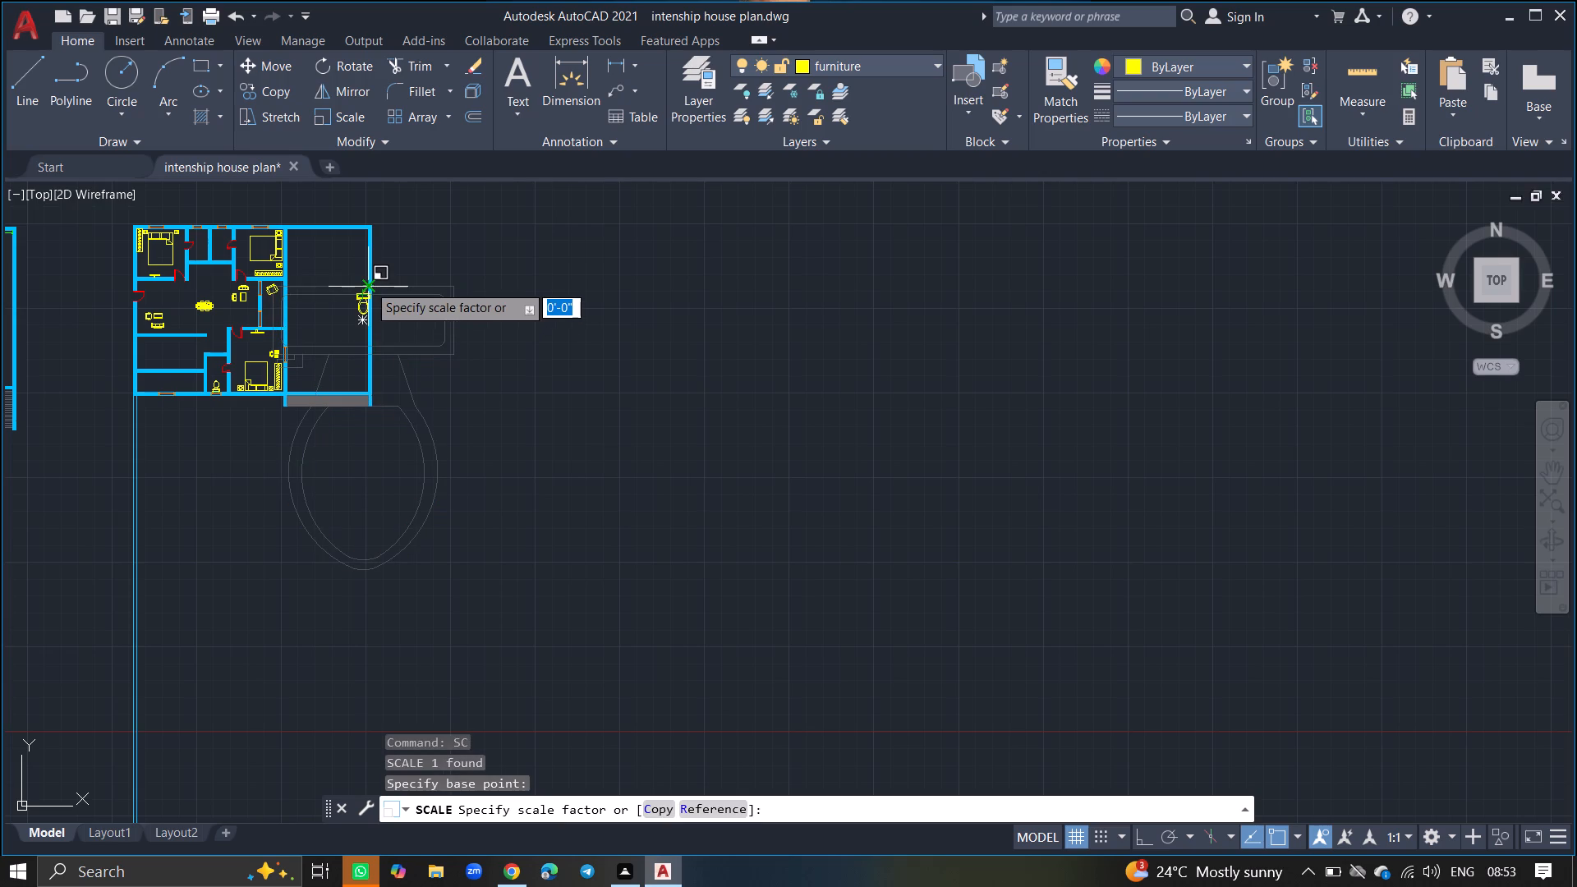
pyautogui.keyDown('ctrl'); pyautogui.scroll(5, 368, 284); pyautogui.keyUp('ctrl')
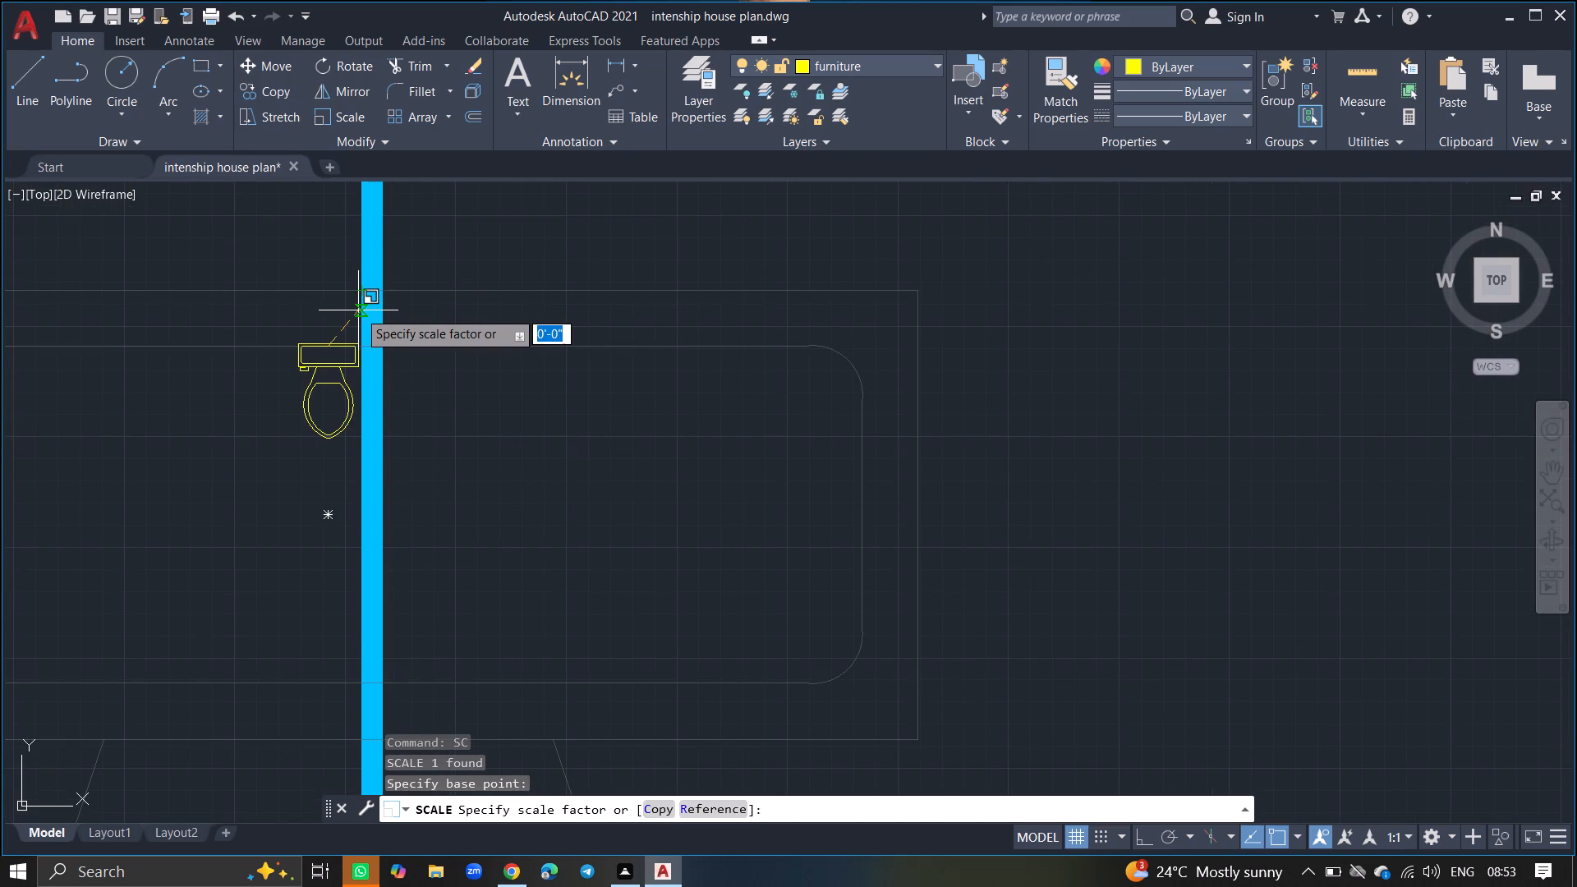
pyautogui.click(358, 310)
# Move the toilet into the small room east of the northwest bedroom, with its tank just below the north window.
pyautogui.click(314, 338)
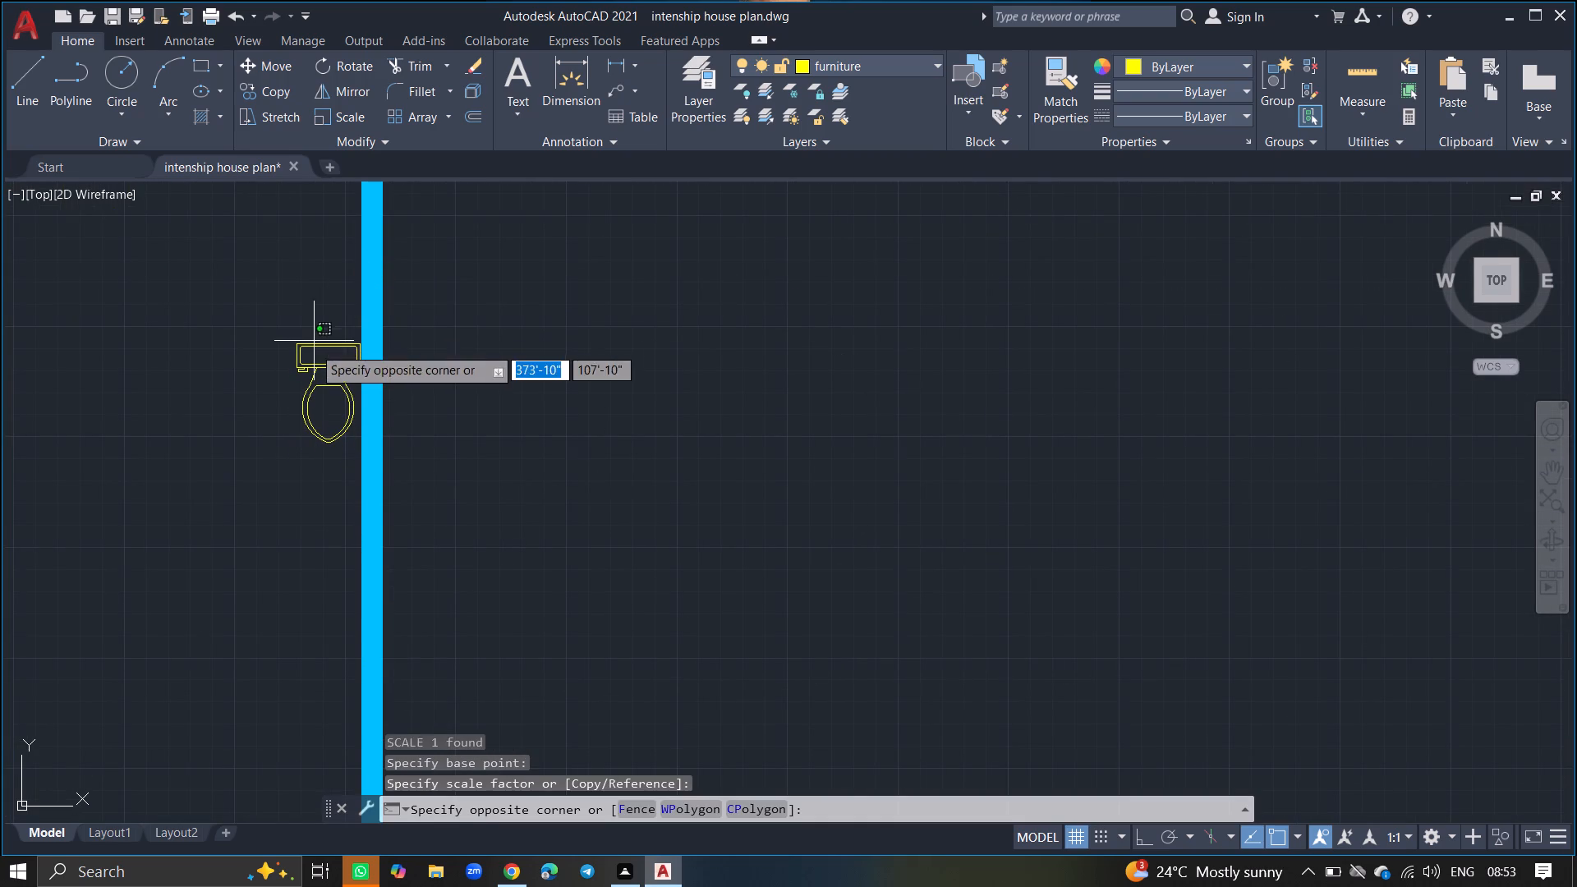
pyautogui.click(283, 466)
pyautogui.write('MO')
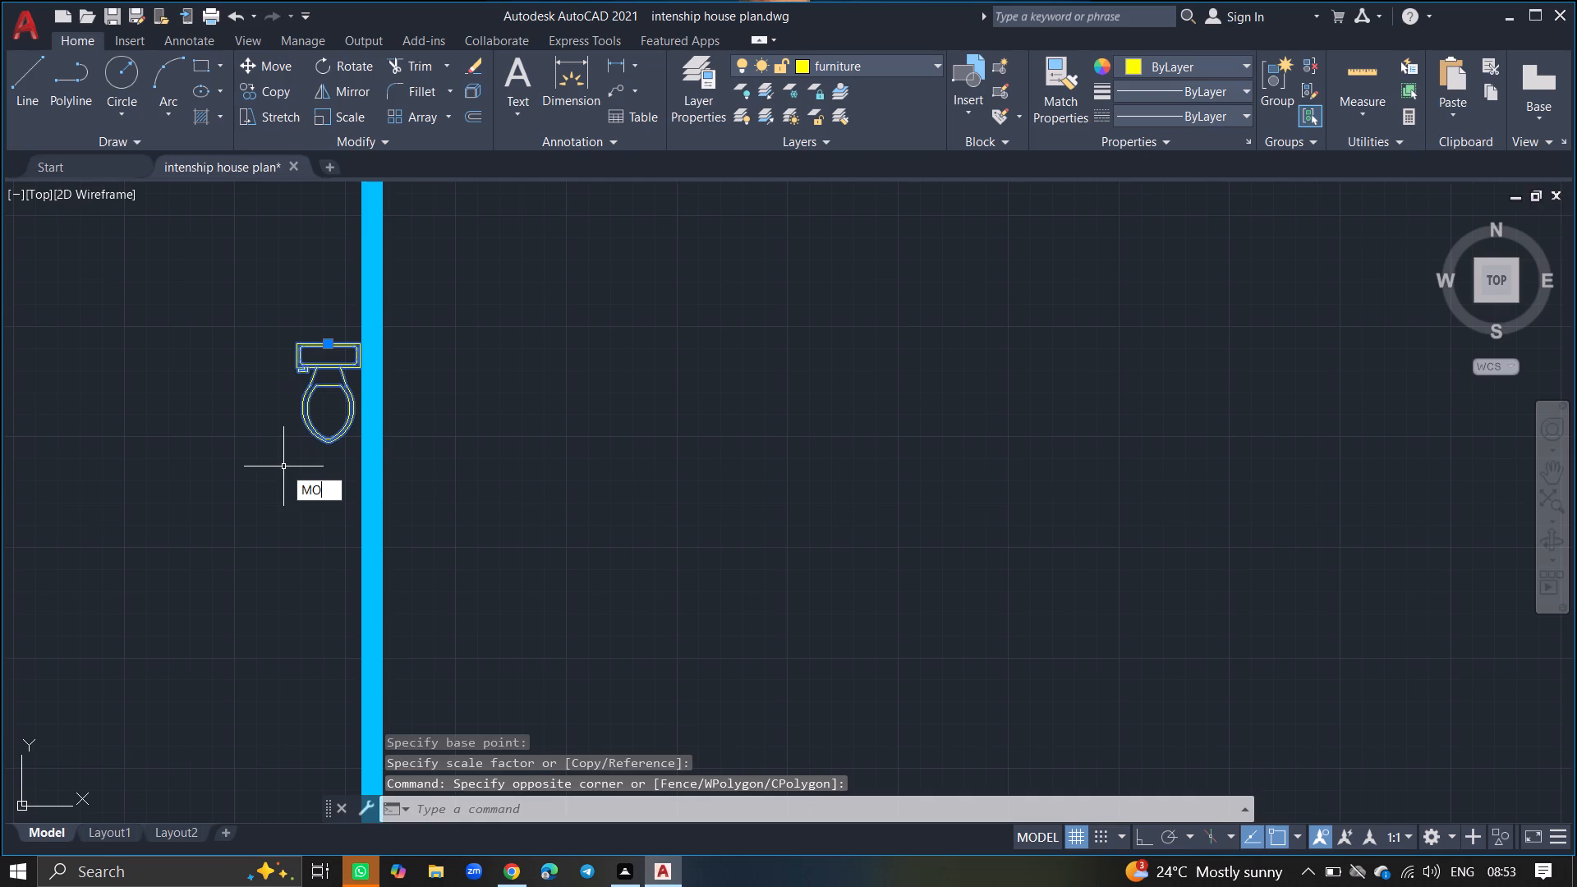
pyautogui.write('VE')
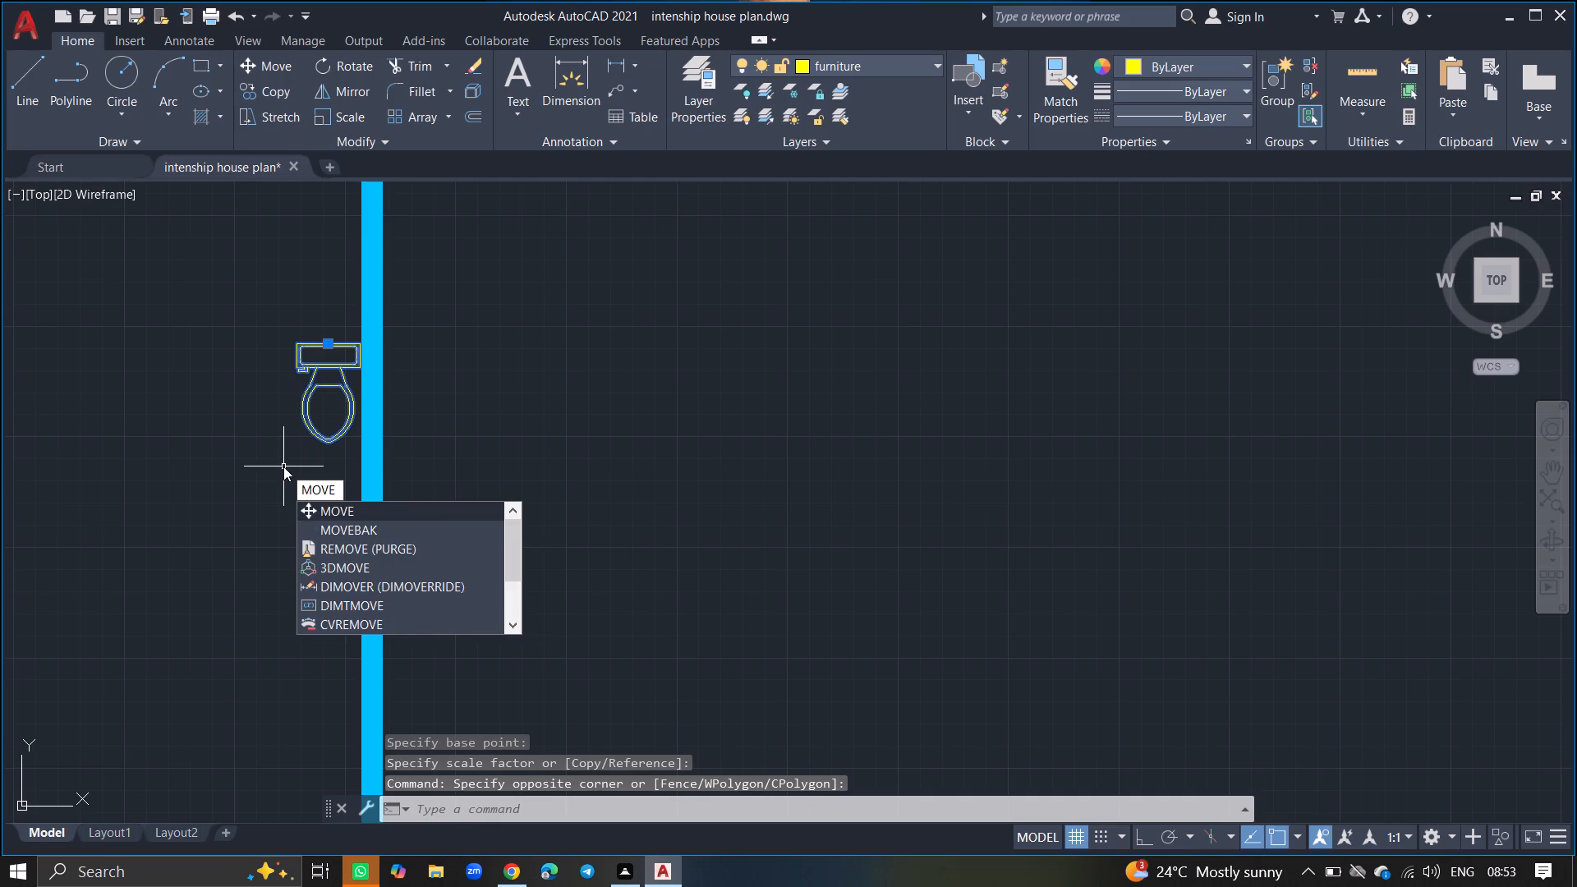
pyautogui.press('Return')
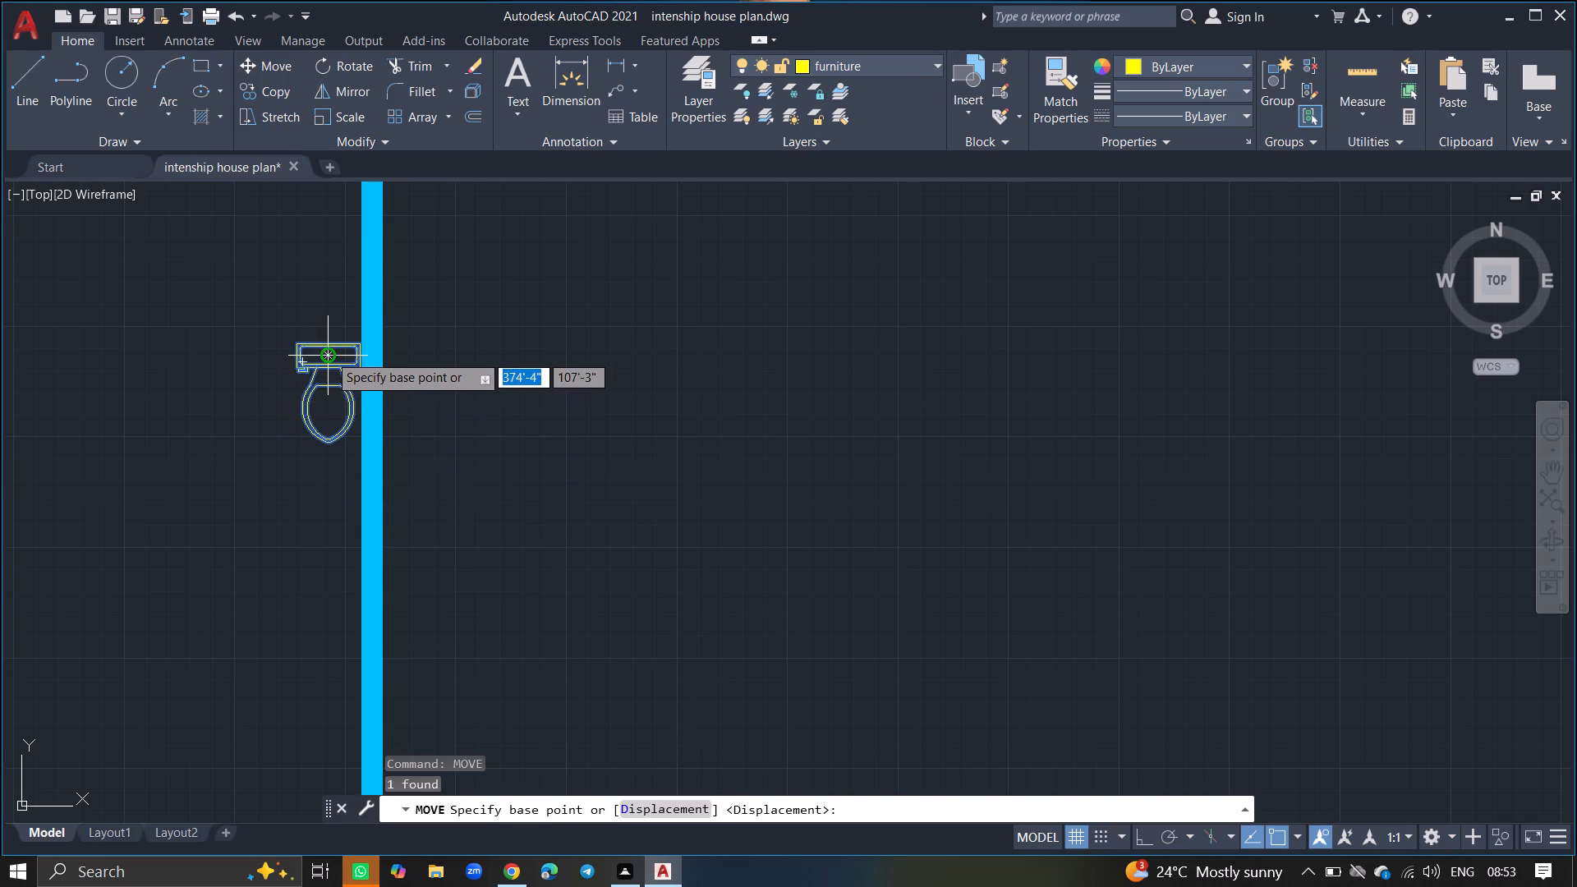
pyautogui.moveTo(329, 353); pyautogui.dragTo(280, 442)
pyautogui.keyDown('ctrl'); pyautogui.scroll(-3, 280, 442); pyautogui.keyUp('ctrl')
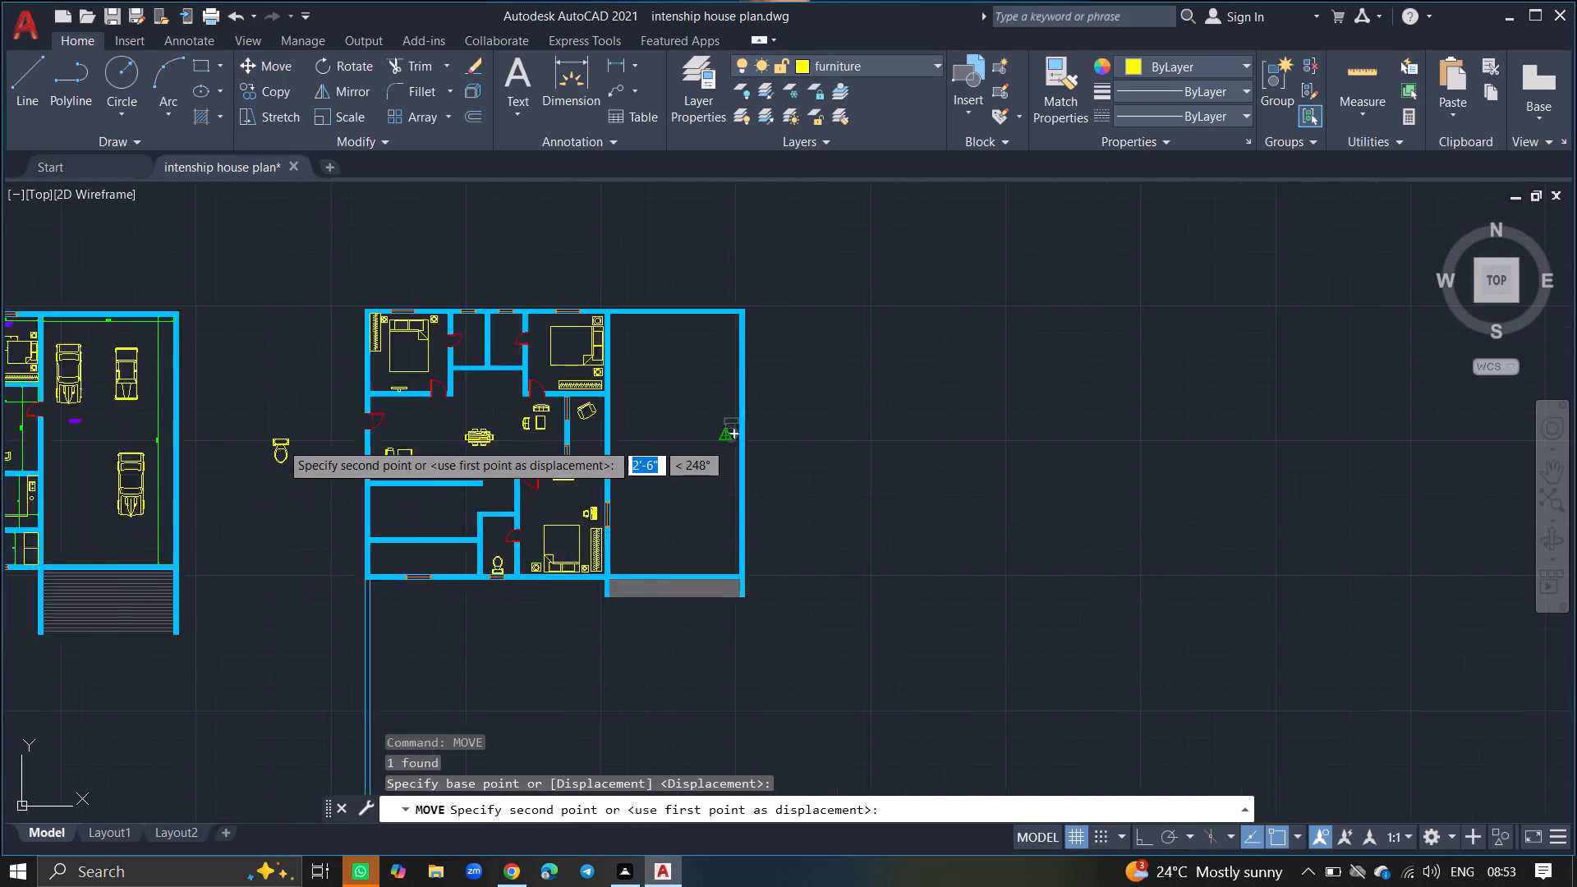
pyautogui.keyDown('ctrl'); pyautogui.scroll(6, 613, 301); pyautogui.keyUp('ctrl')
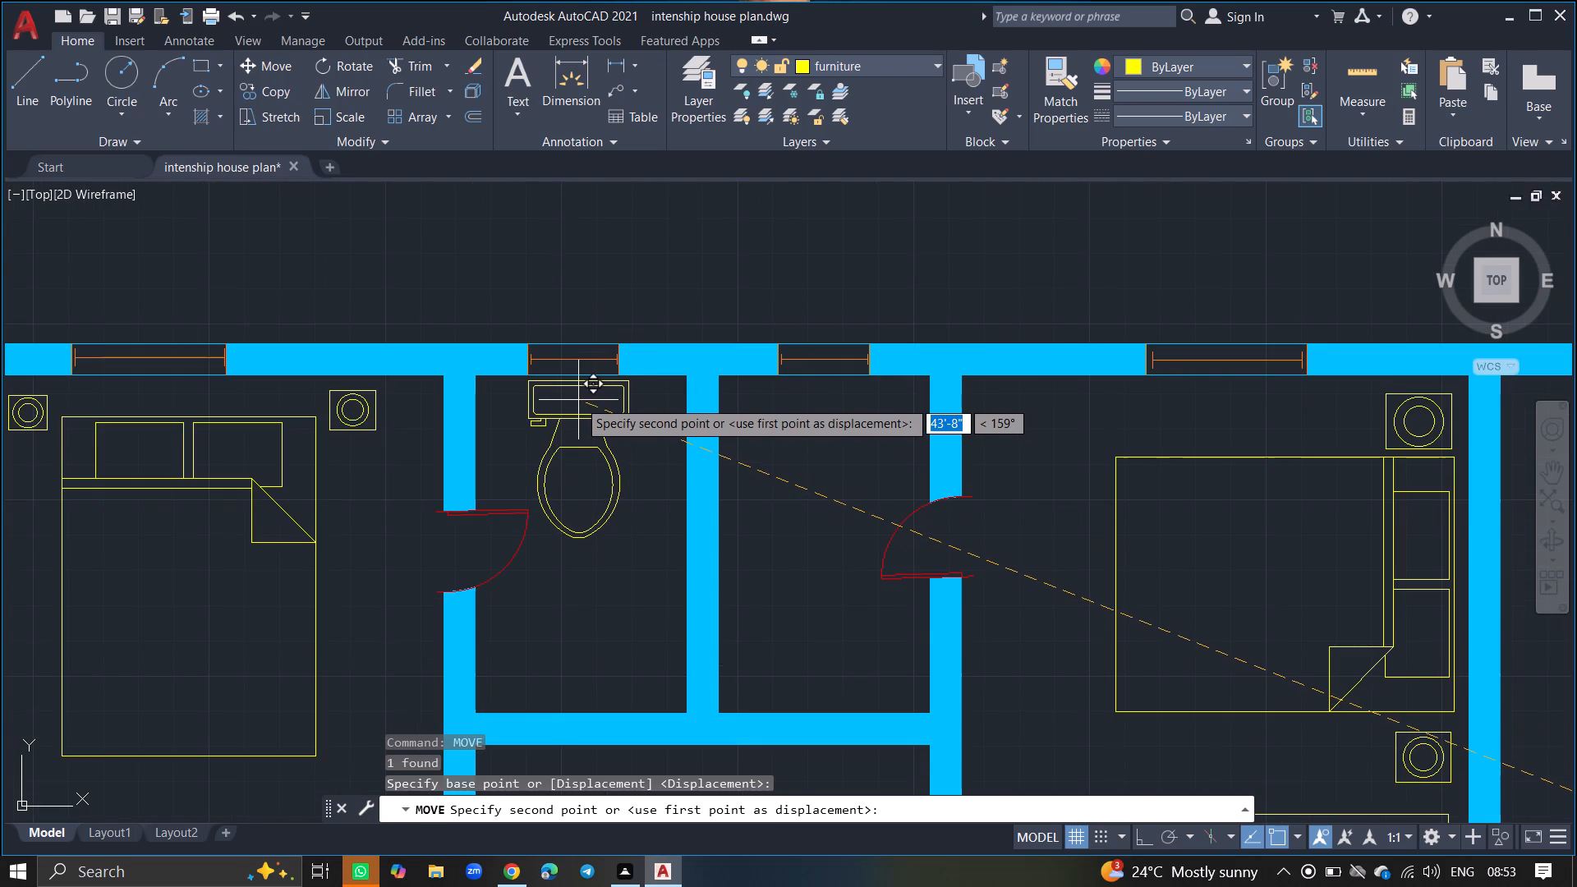
pyautogui.keyDown('ctrl'); pyautogui.scroll(3, 578, 400); pyautogui.keyUp('ctrl')
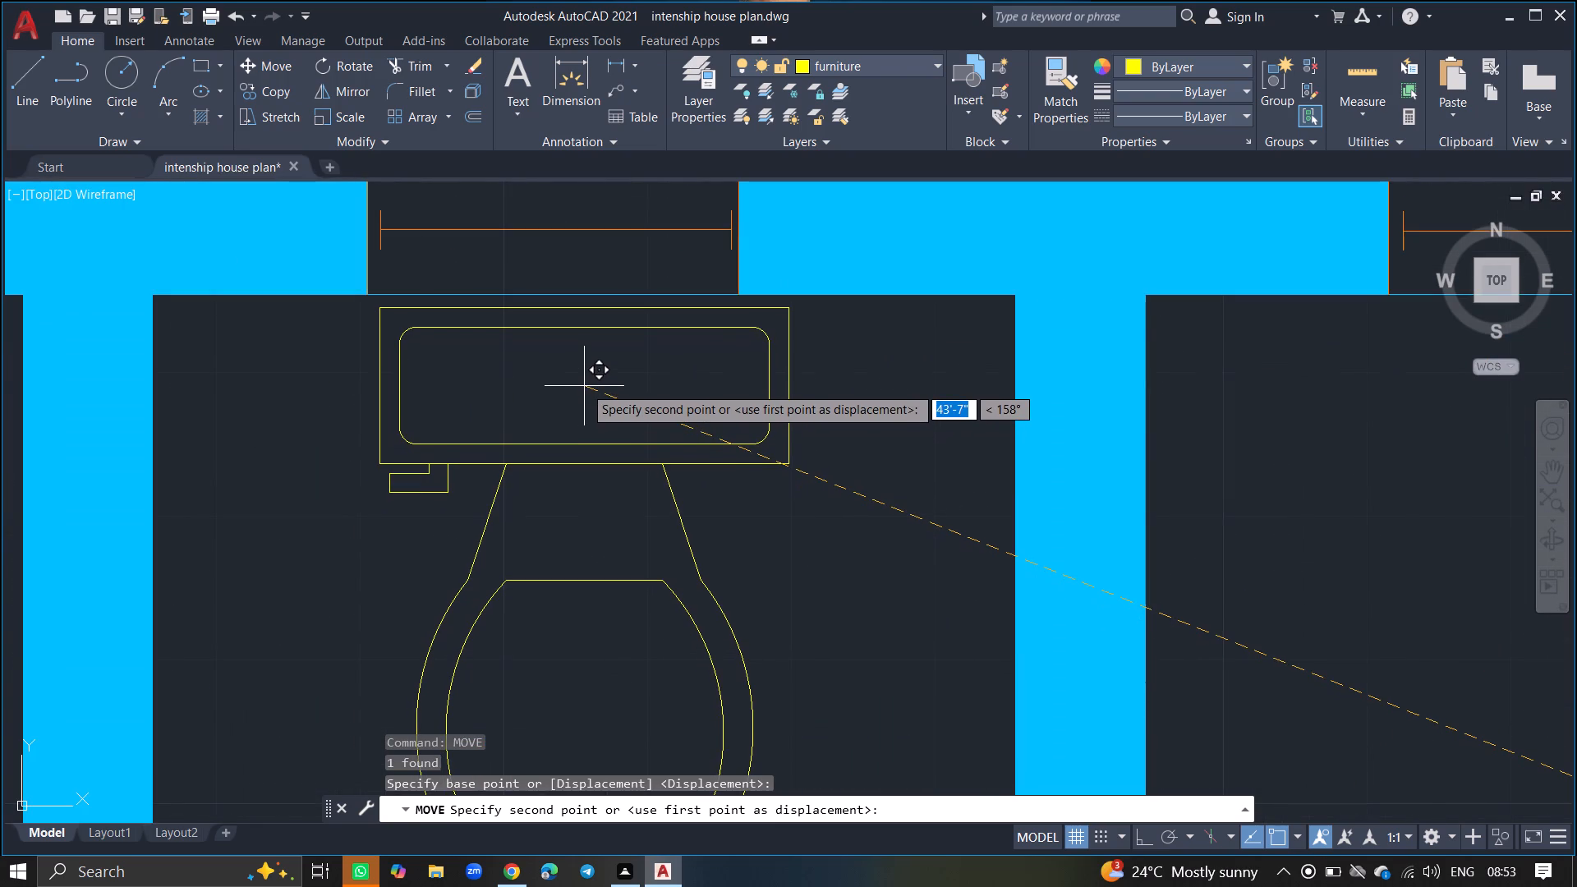
pyautogui.click(584, 386)
# Scale the toilet down further about the midpoint of its bowl's straight north edge.
pyautogui.keyDown('ctrl'); pyautogui.scroll(-3, 584, 386); pyautogui.keyUp('ctrl')
pyautogui.click(628, 400)
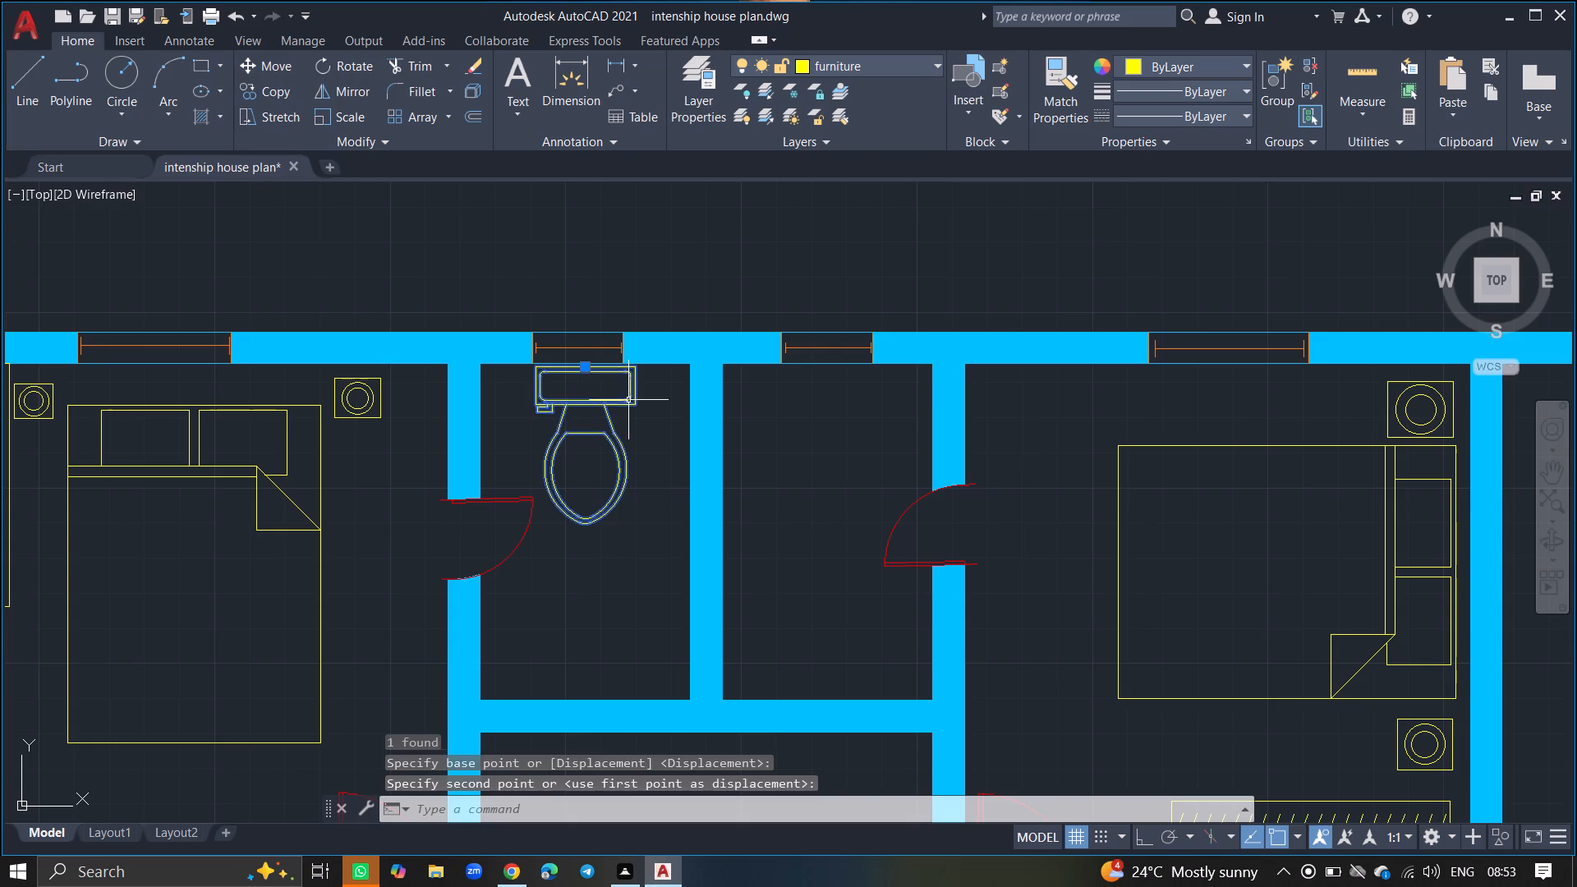
pyautogui.write('SC')
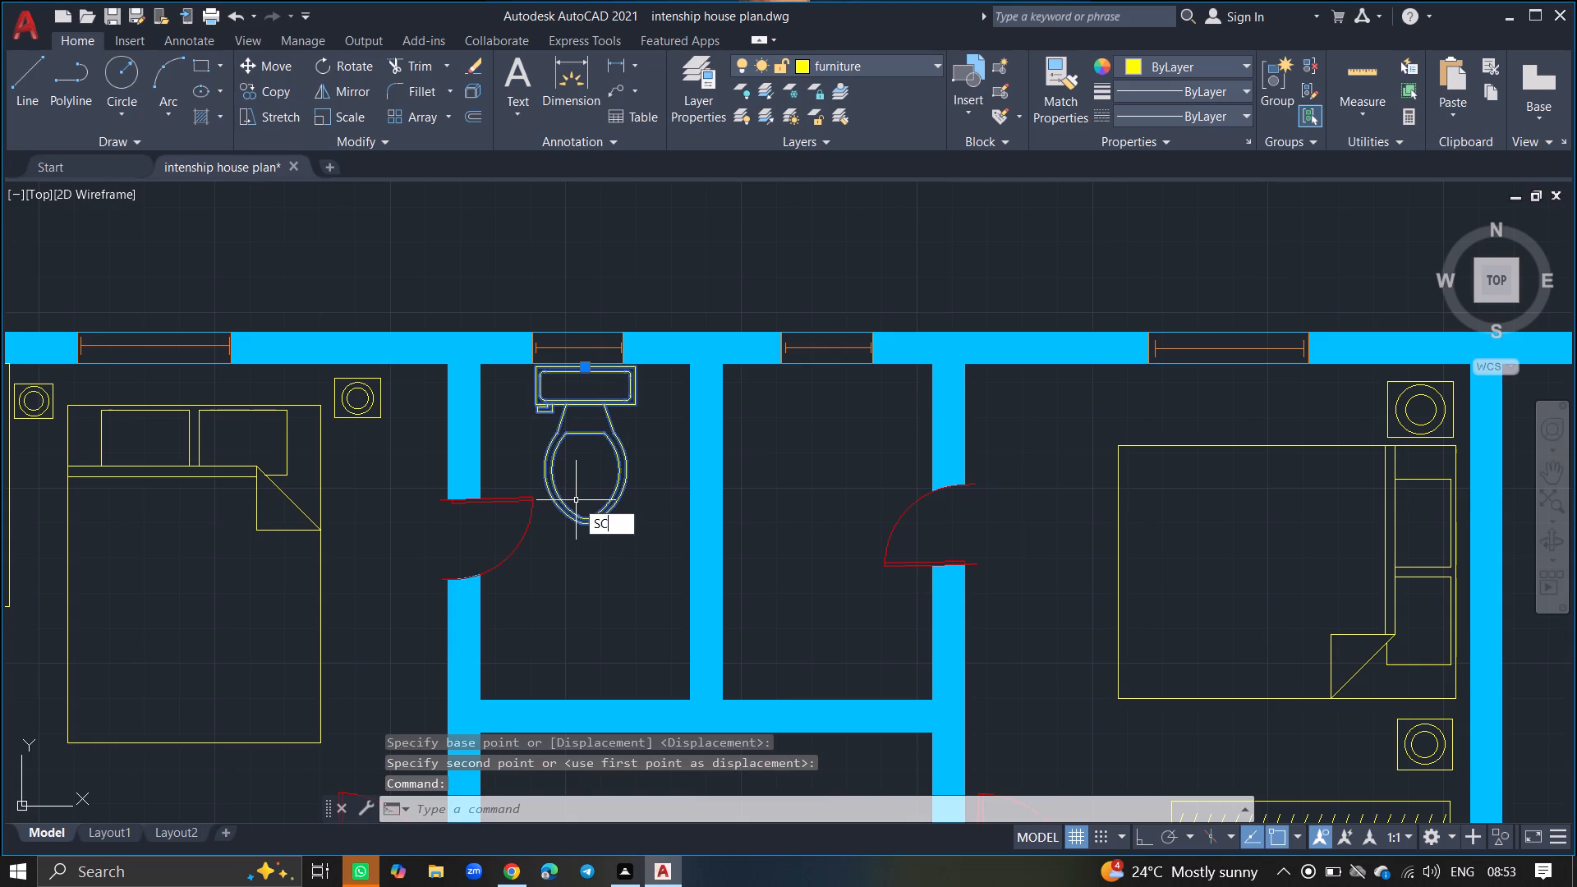
pyautogui.press('Return')
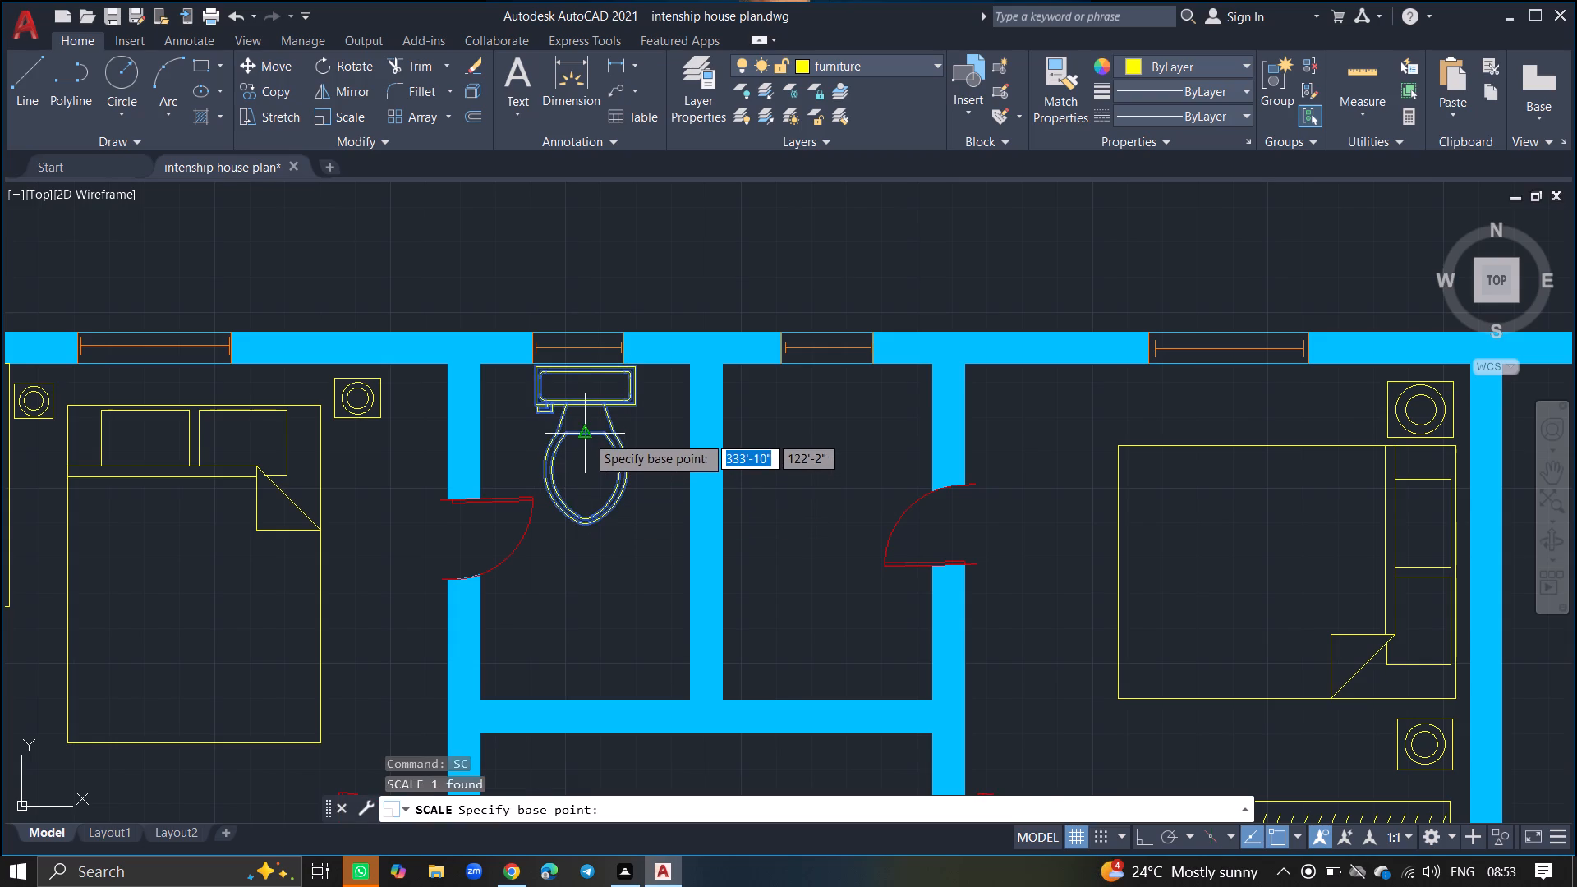
pyautogui.click(586, 435)
pyautogui.click(592, 393)
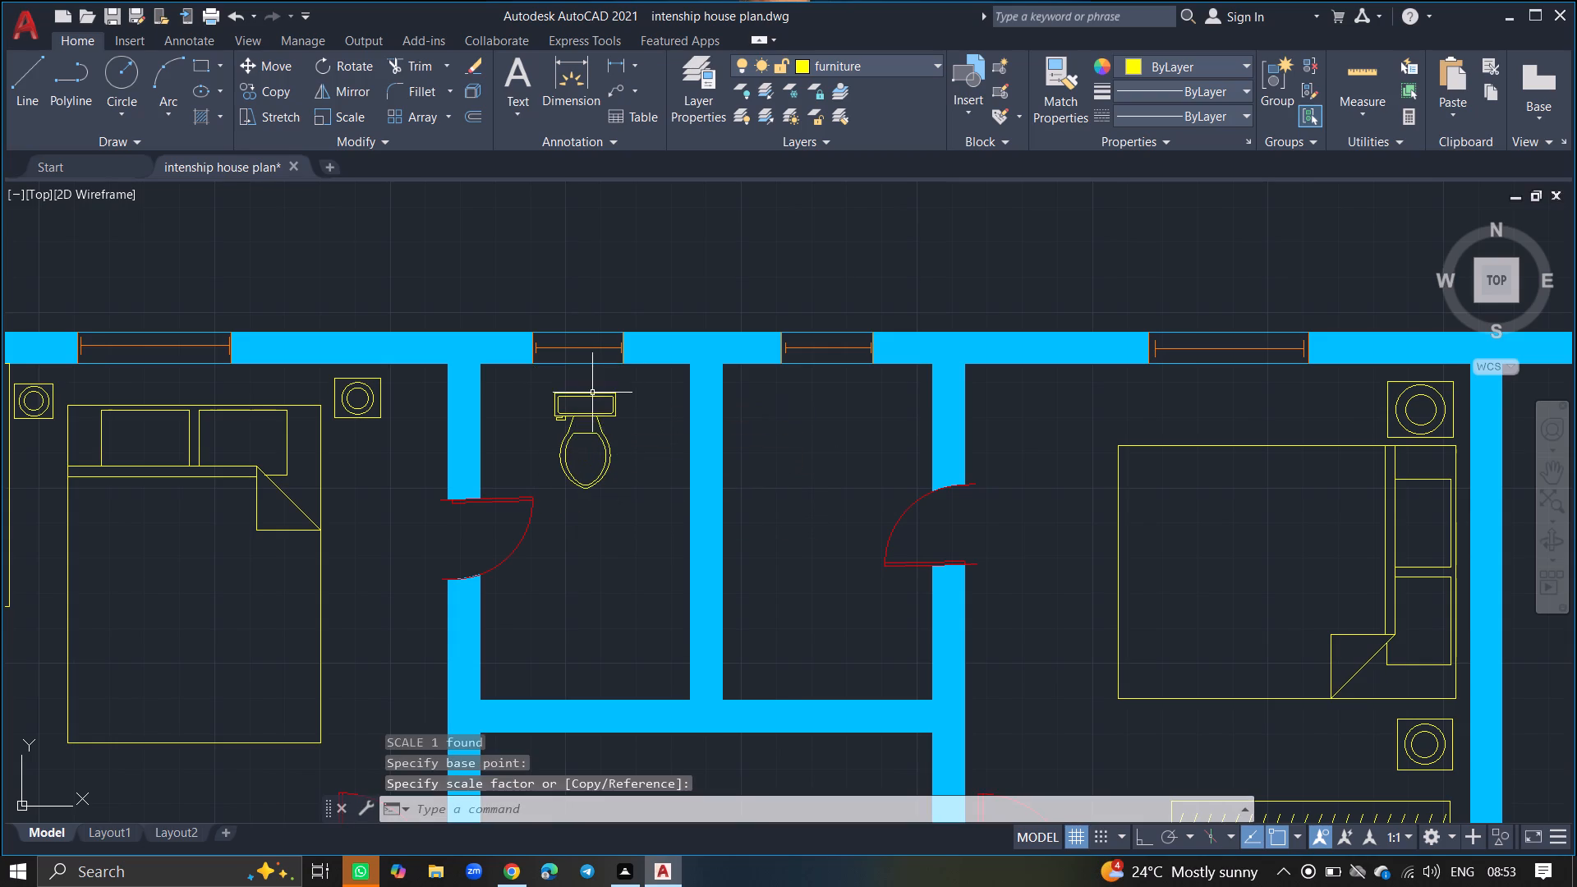
# Move the toilet about 8" north so its tank sits close to the north wall under the window.
pyautogui.click(625, 378)
pyautogui.click(541, 470)
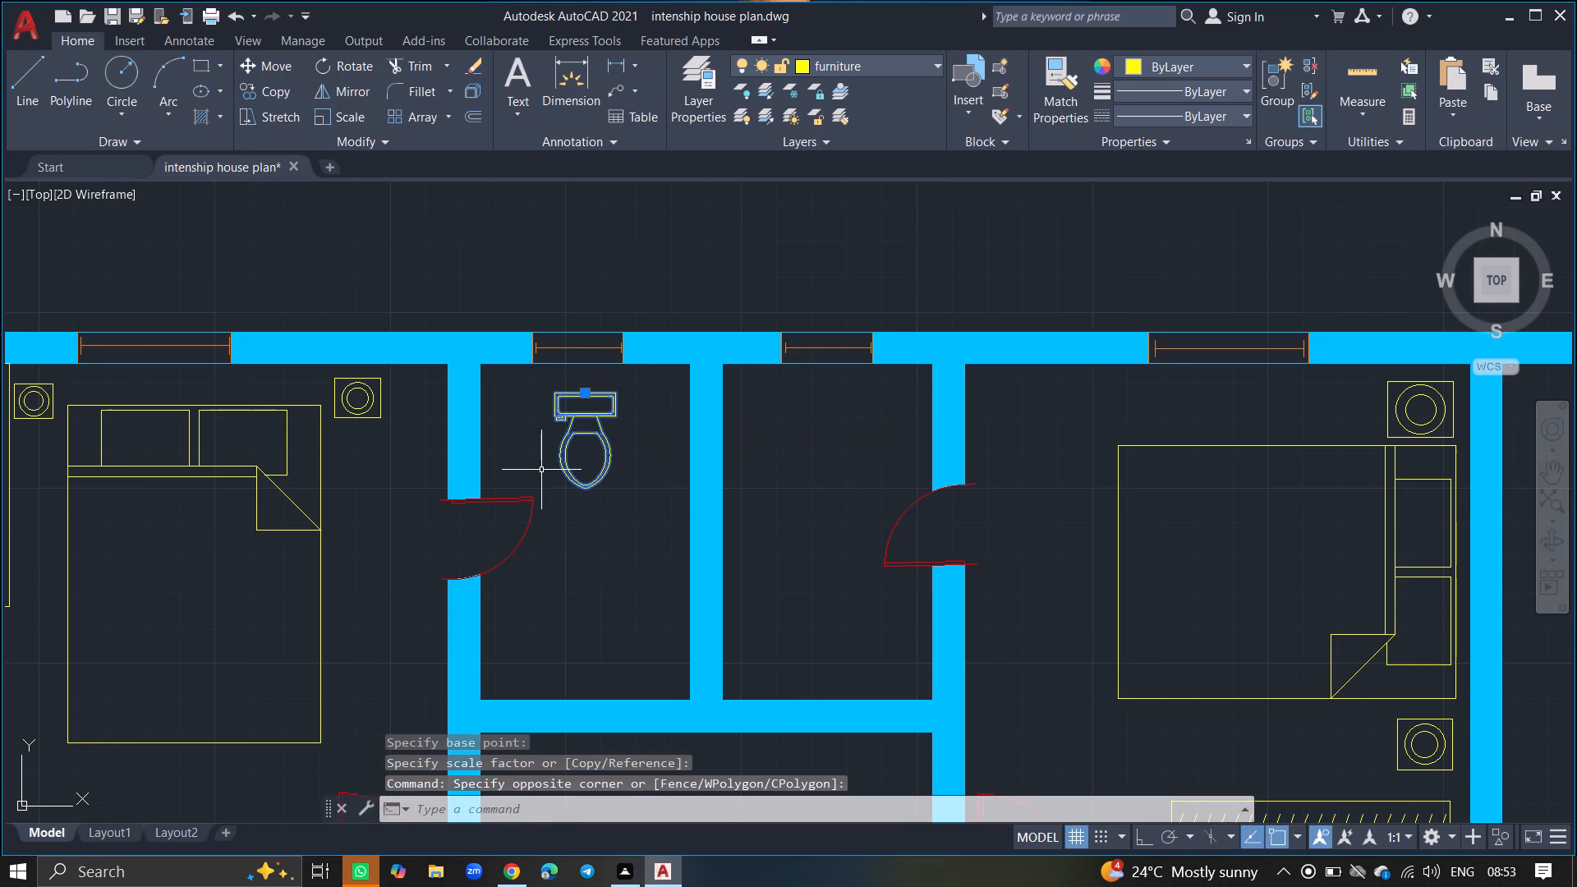
pyautogui.write('MOVE')
pyautogui.press('Return')
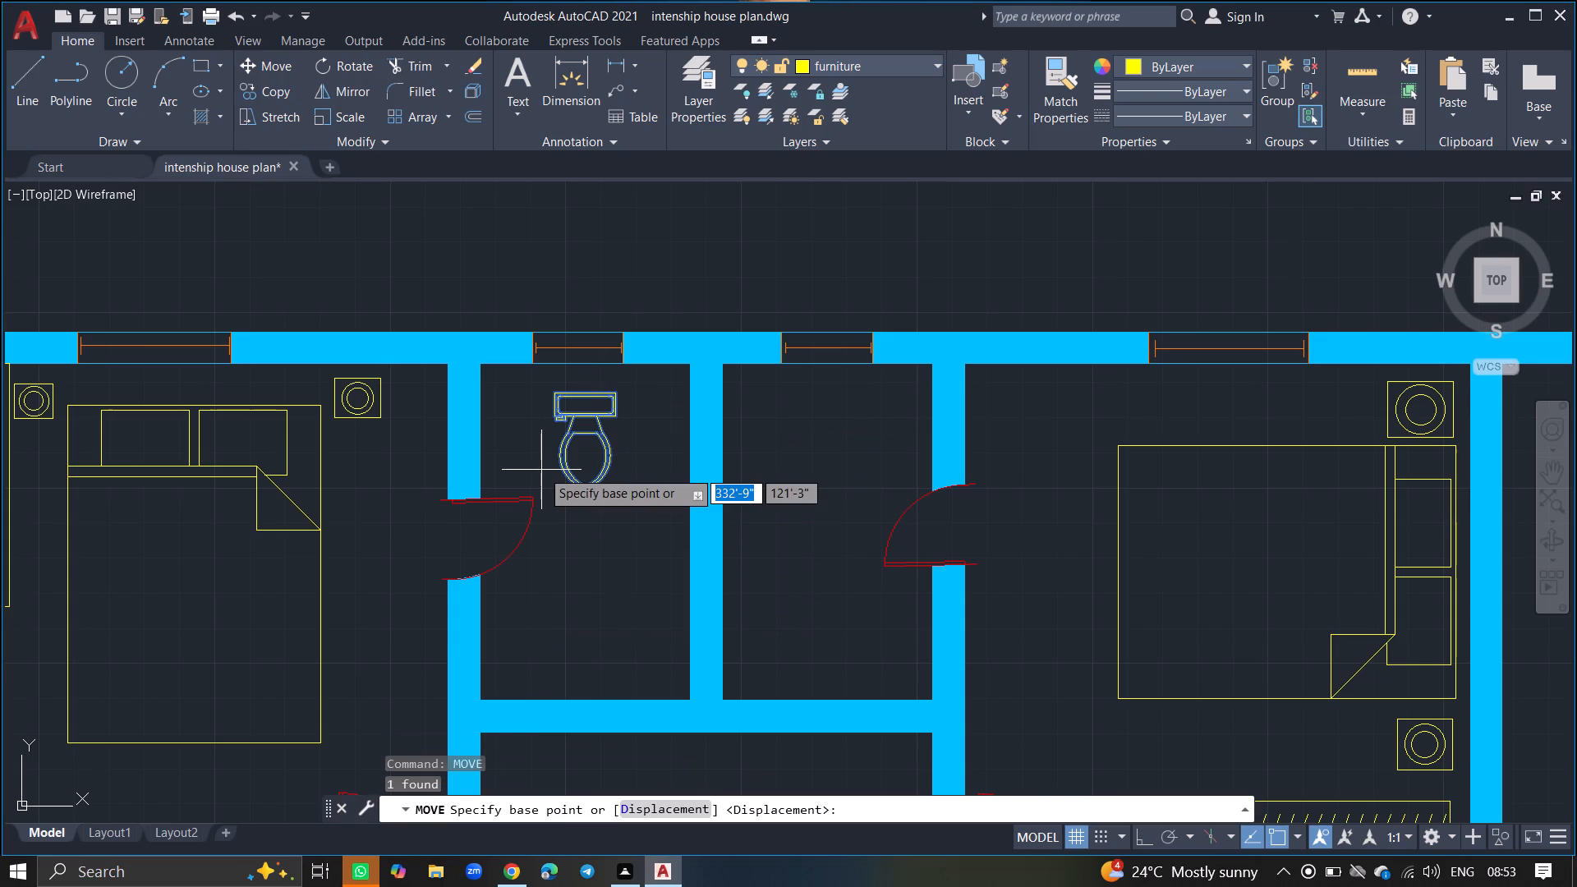
pyautogui.click(585, 418)
pyautogui.keyDown('ctrl'); pyautogui.scroll(5, 582, 390); pyautogui.keyUp('ctrl')
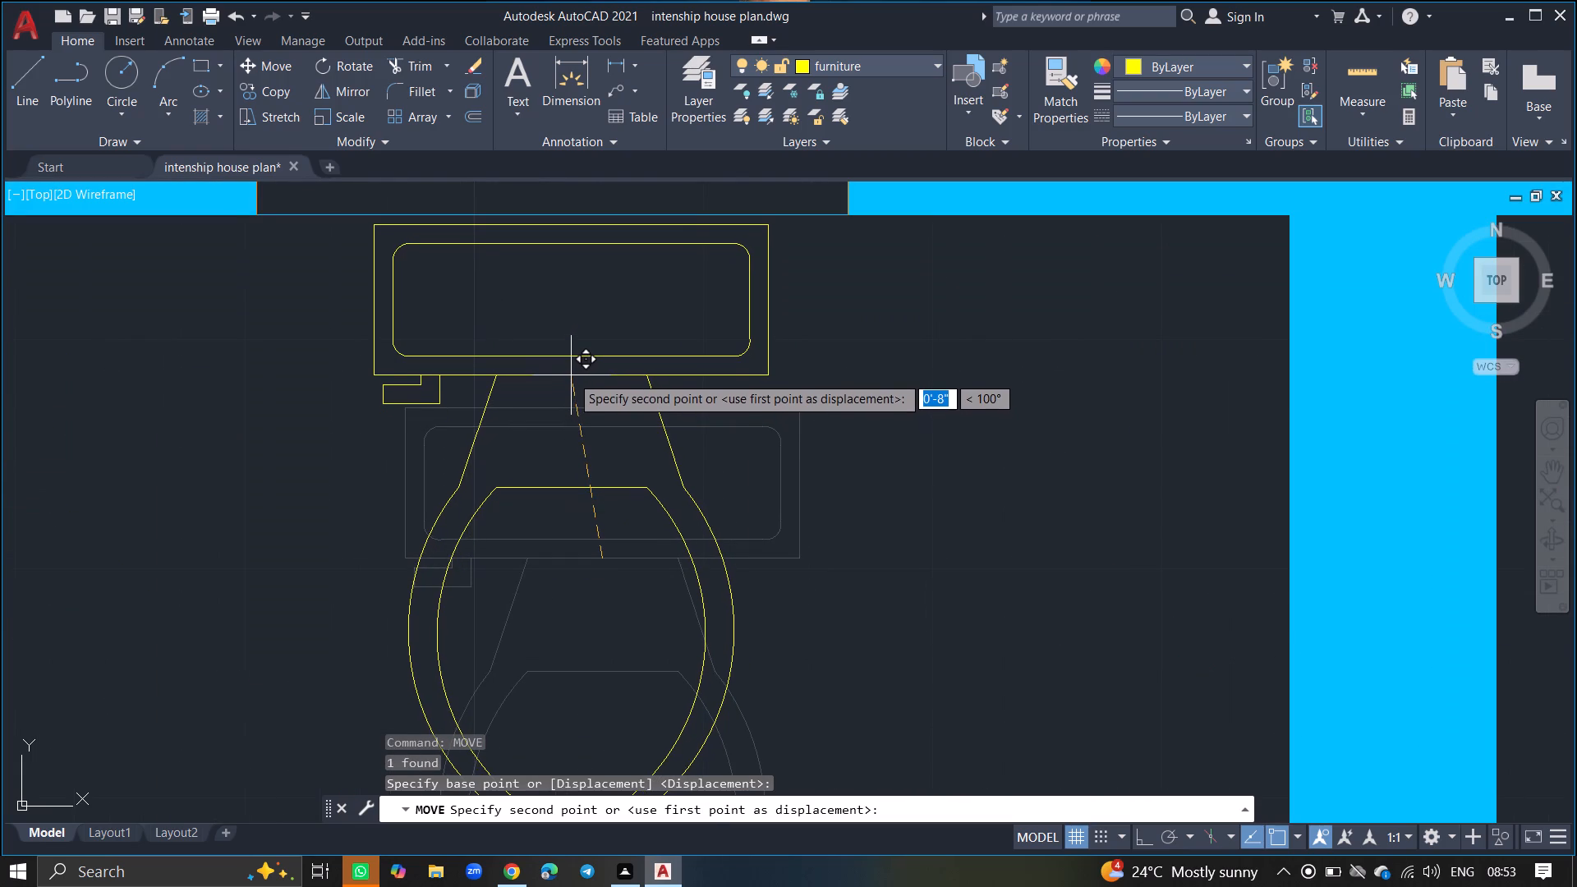
pyautogui.click(571, 375)
# Copy the toilet about 5'-9" east into the adjoining bathroom, keeping its tank close to the north wall under the window.
pyautogui.click(817, 393)
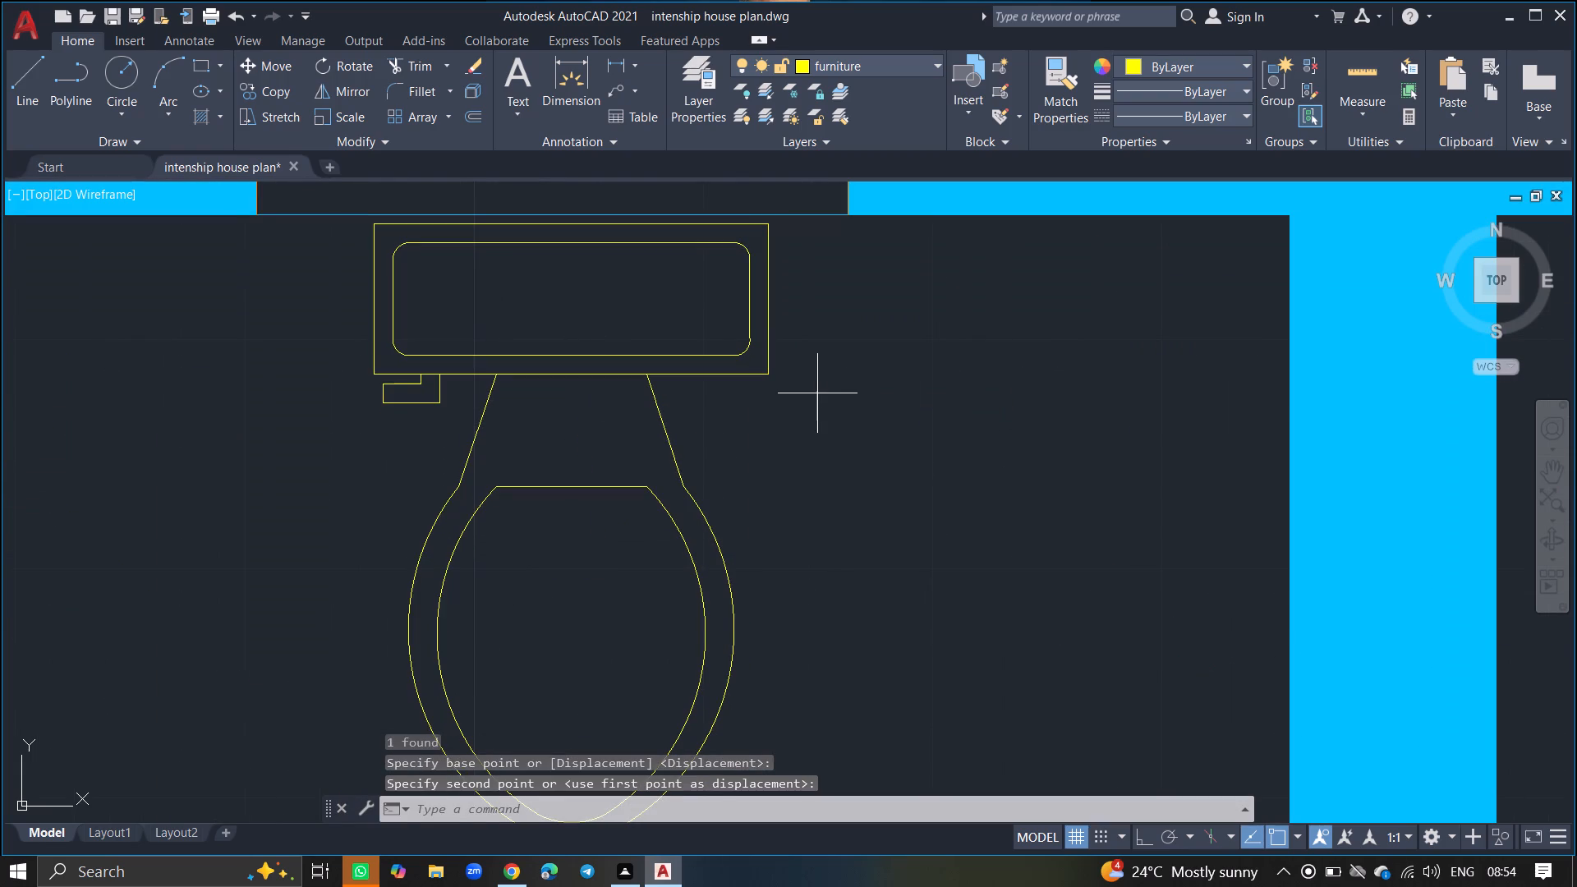
pyautogui.click(337, 617)
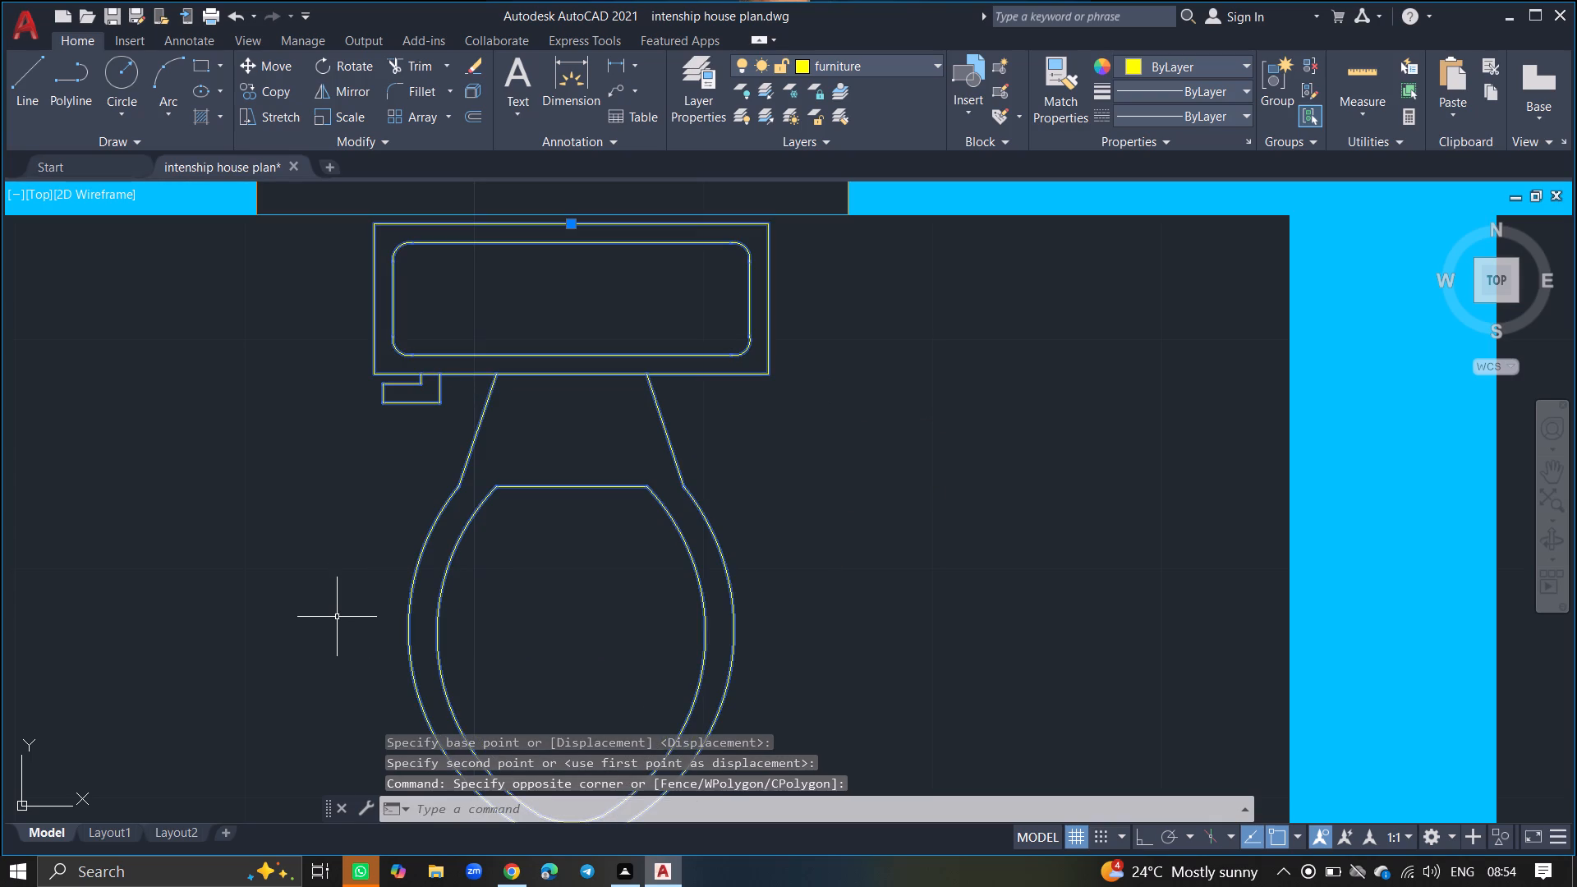
pyautogui.write('COPY')
pyautogui.press('Return')
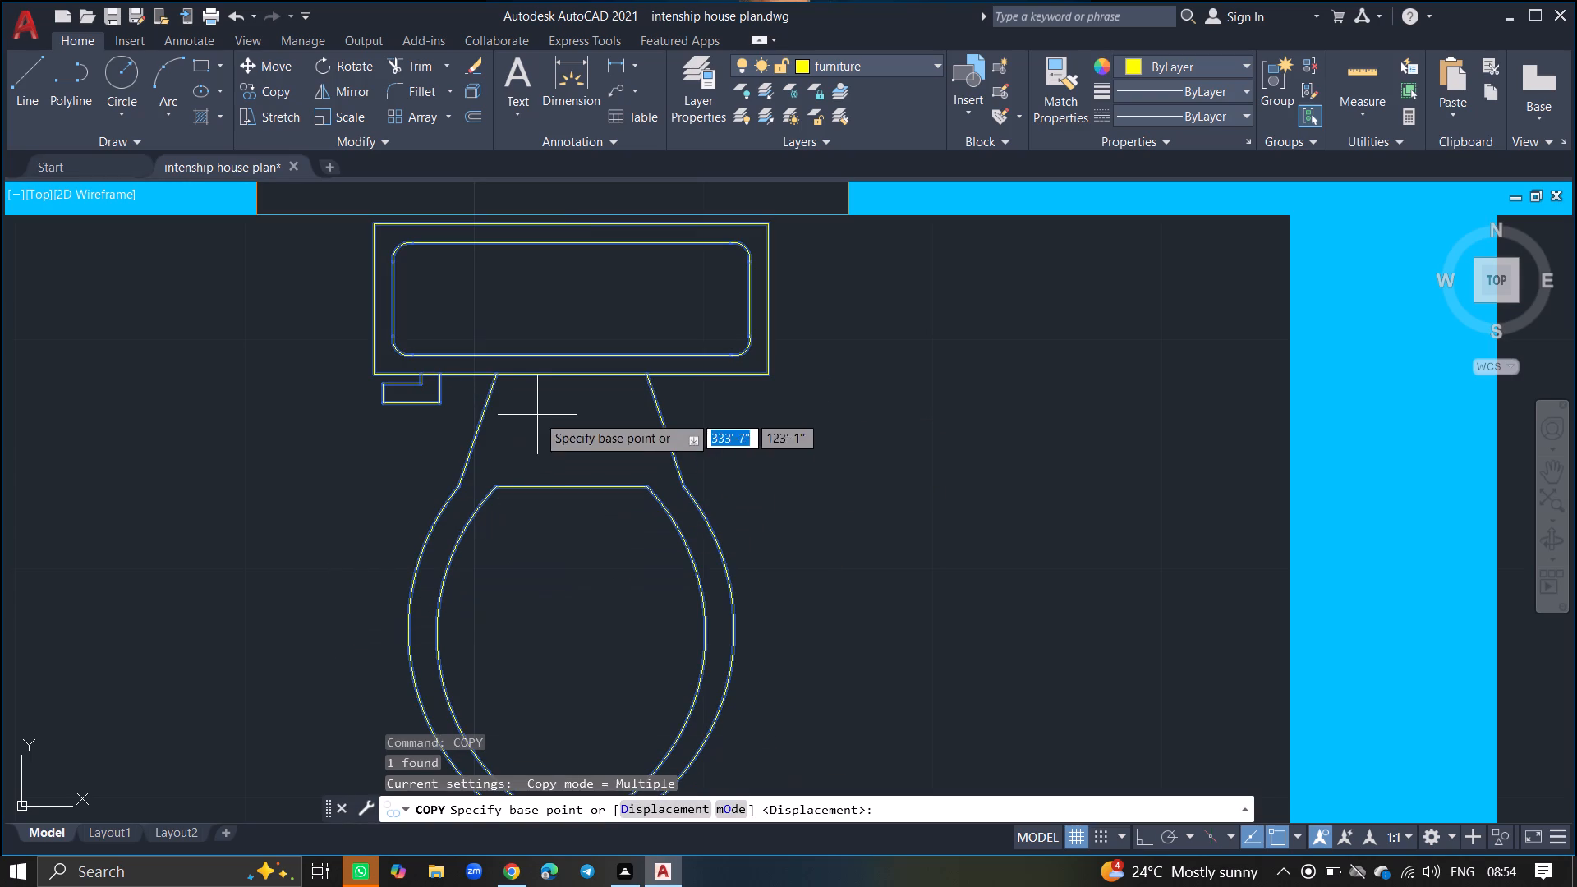
pyautogui.click(563, 244)
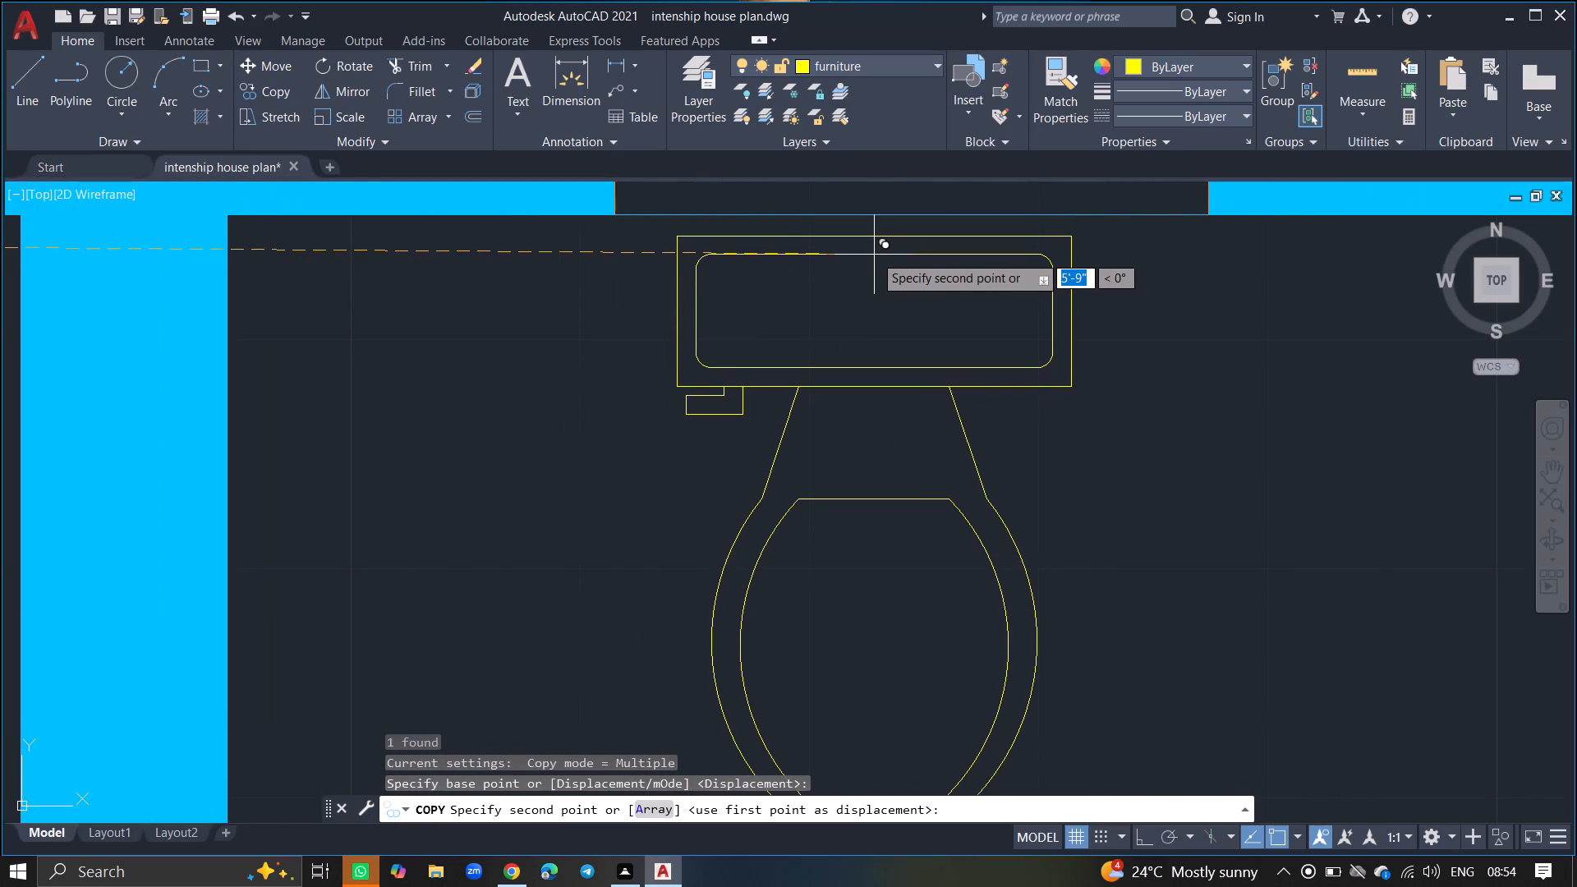
pyautogui.click(874, 250)
pyautogui.press('Return')
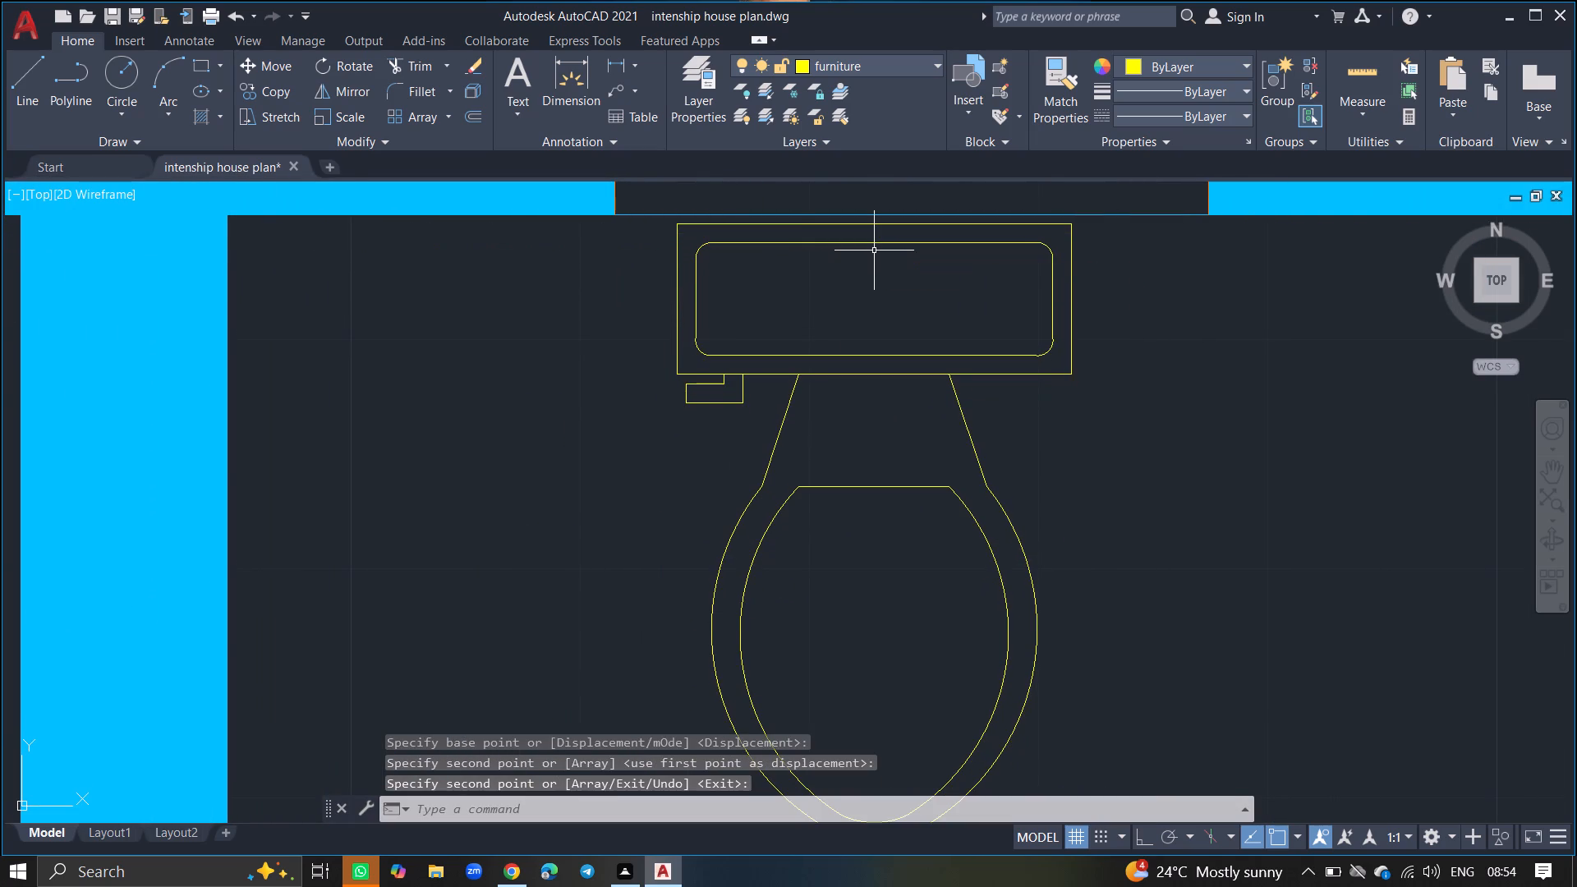
# Draw a wide, shallow rectangle for a washbasin against the south wall of the western of the two northern bathrooms.
pyautogui.keyDown('ctrl'); pyautogui.scroll(-2, 874, 250); pyautogui.keyUp('ctrl')
pyautogui.keyDown('ctrl'); pyautogui.scroll(-2, 807, 363); pyautogui.keyUp('ctrl')
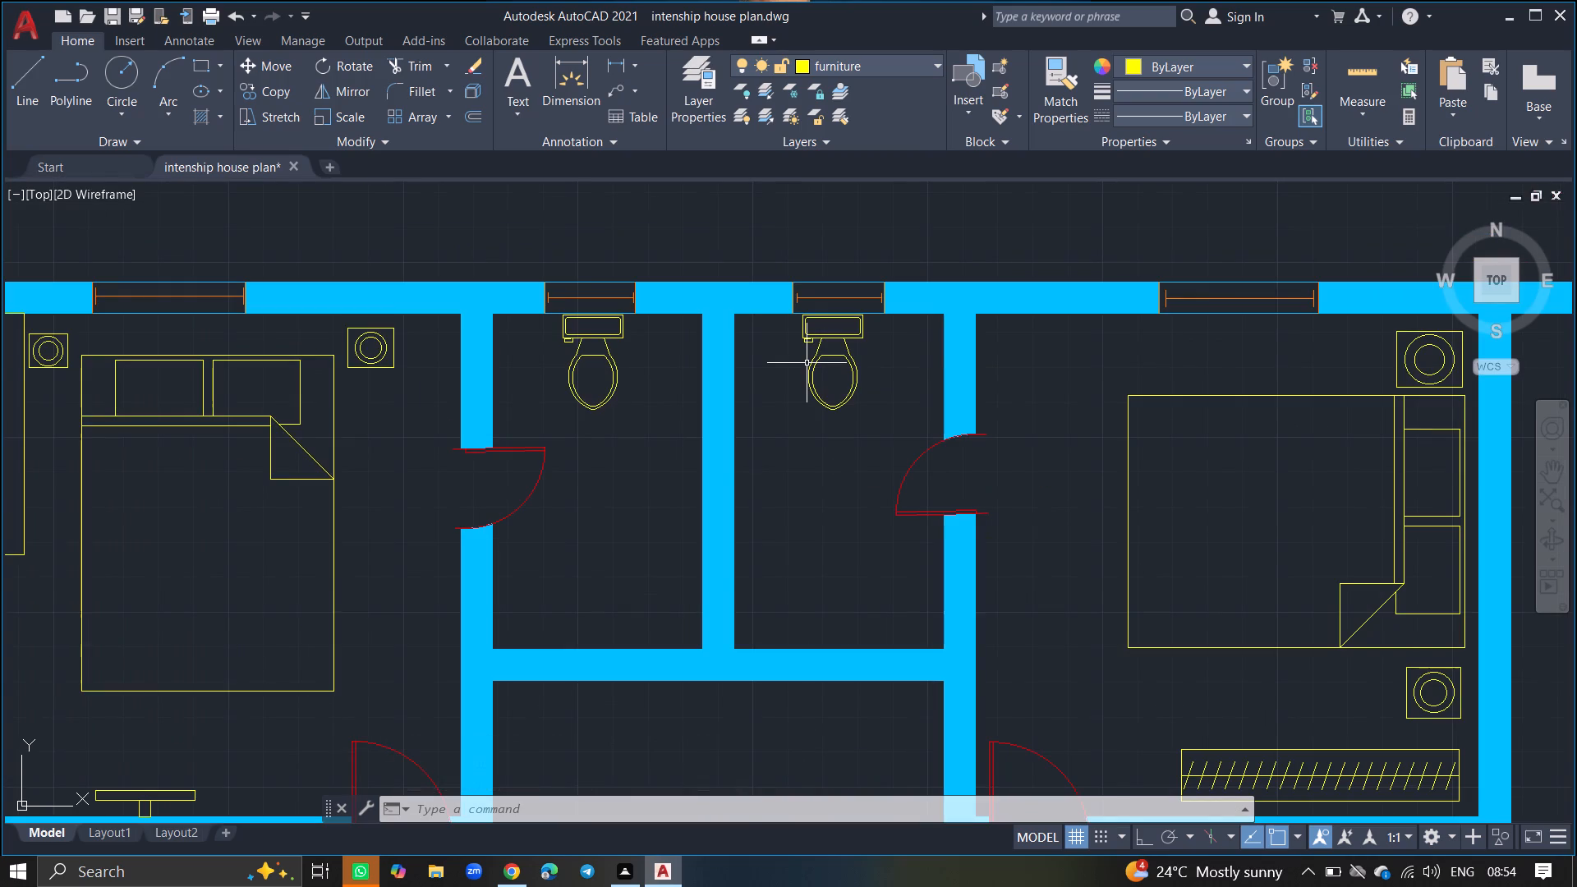
pyautogui.write('REC')
pyautogui.press('Return')
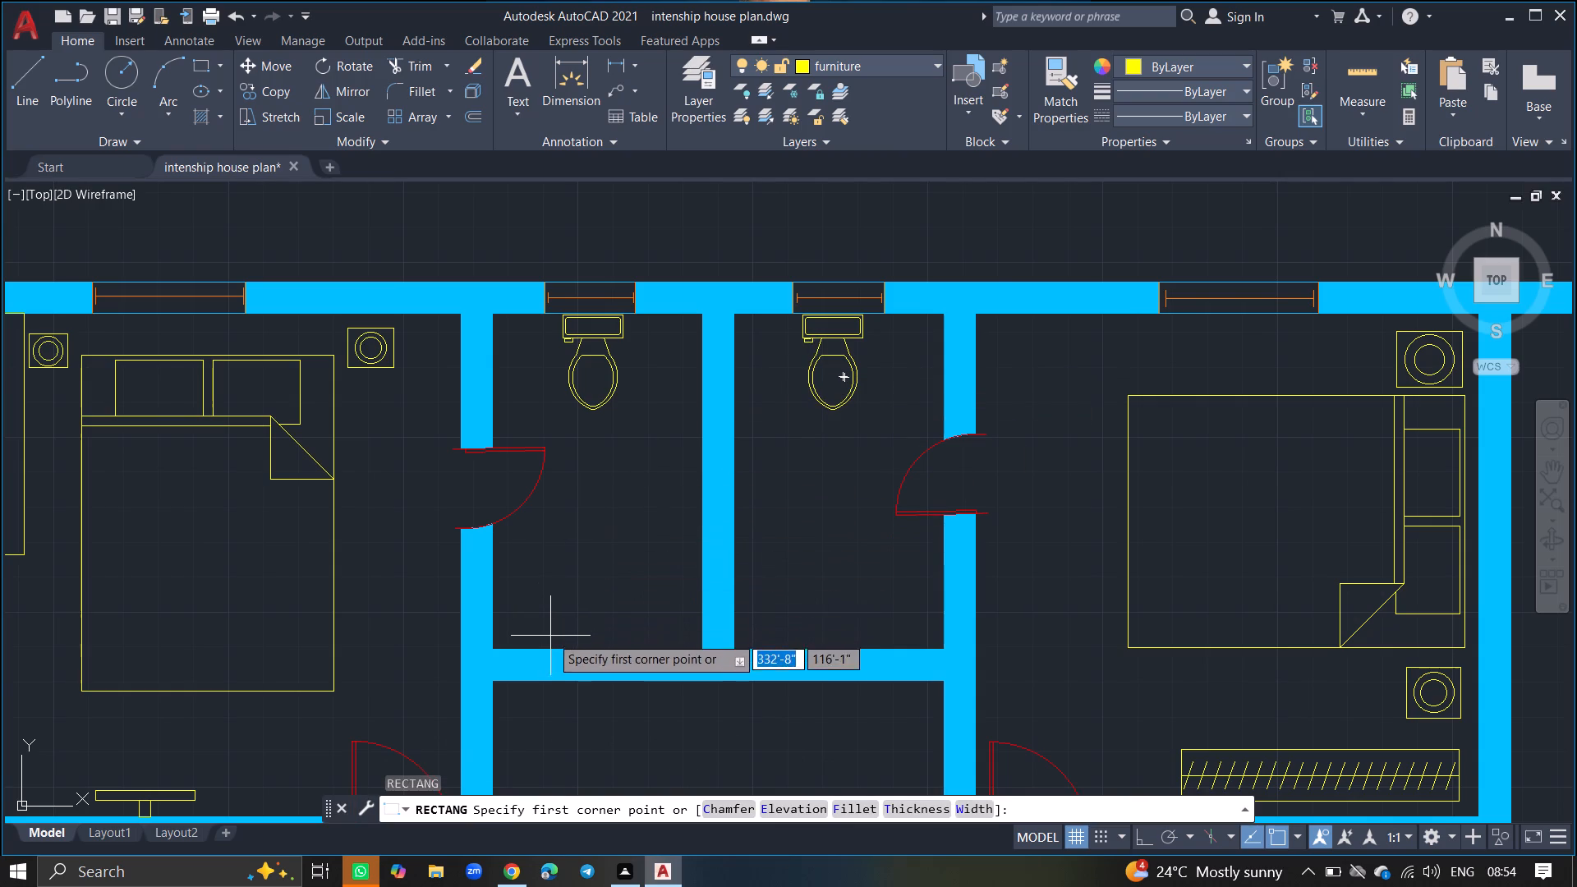
pyautogui.moveTo(550, 646); pyautogui.dragTo(572, 604)
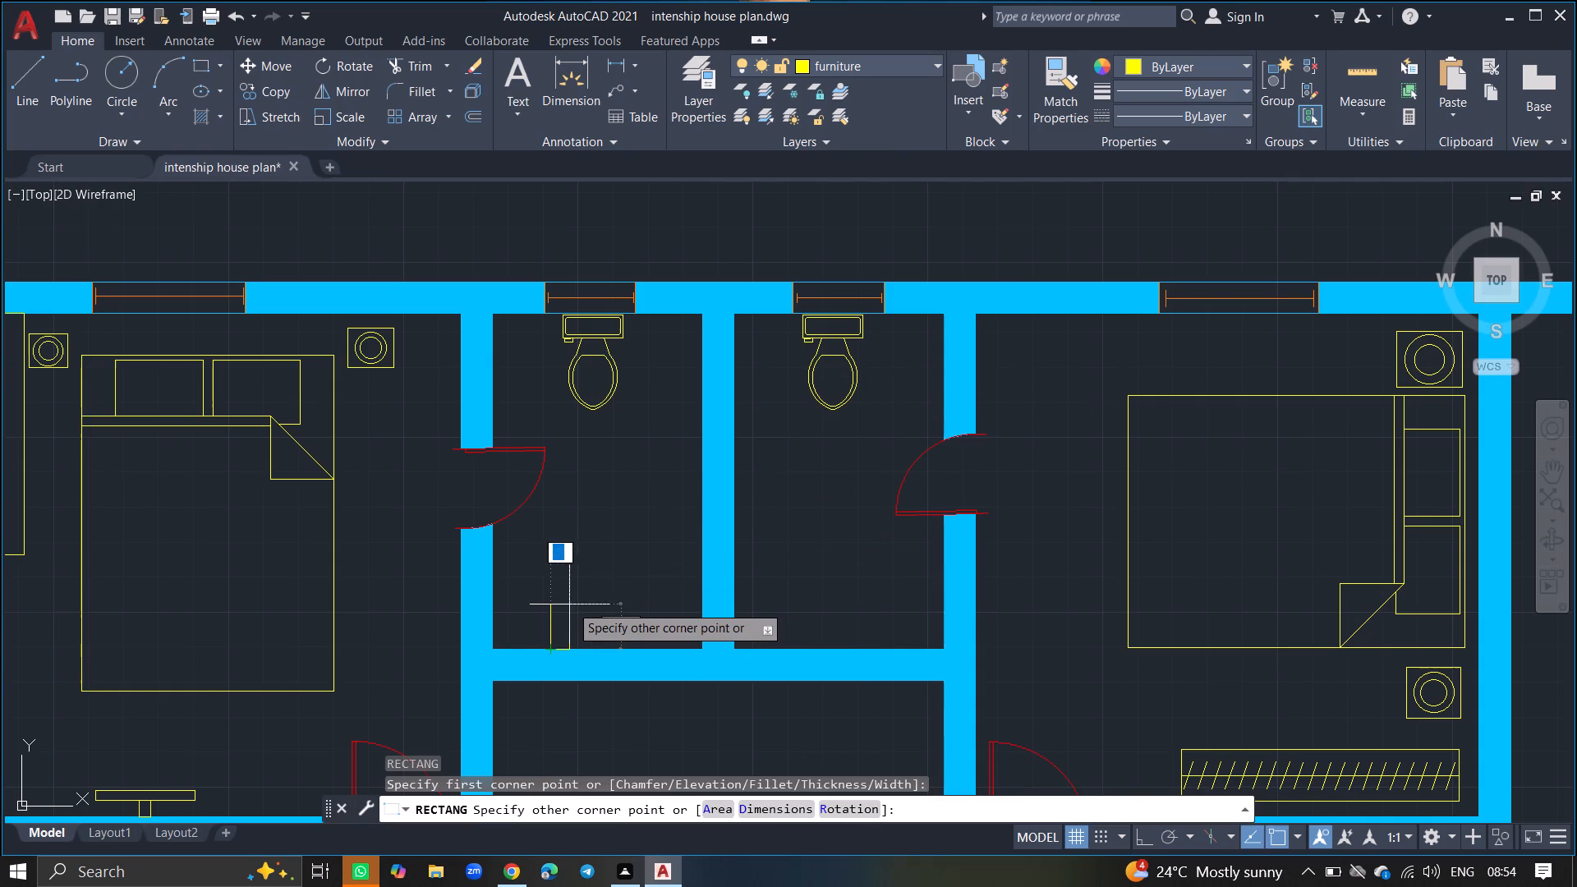
pyautogui.moveTo(572, 604); pyautogui.dragTo(602, 615)
pyautogui.keyDown('ctrl'); pyautogui.scroll(3, 602, 615); pyautogui.keyUp('ctrl')
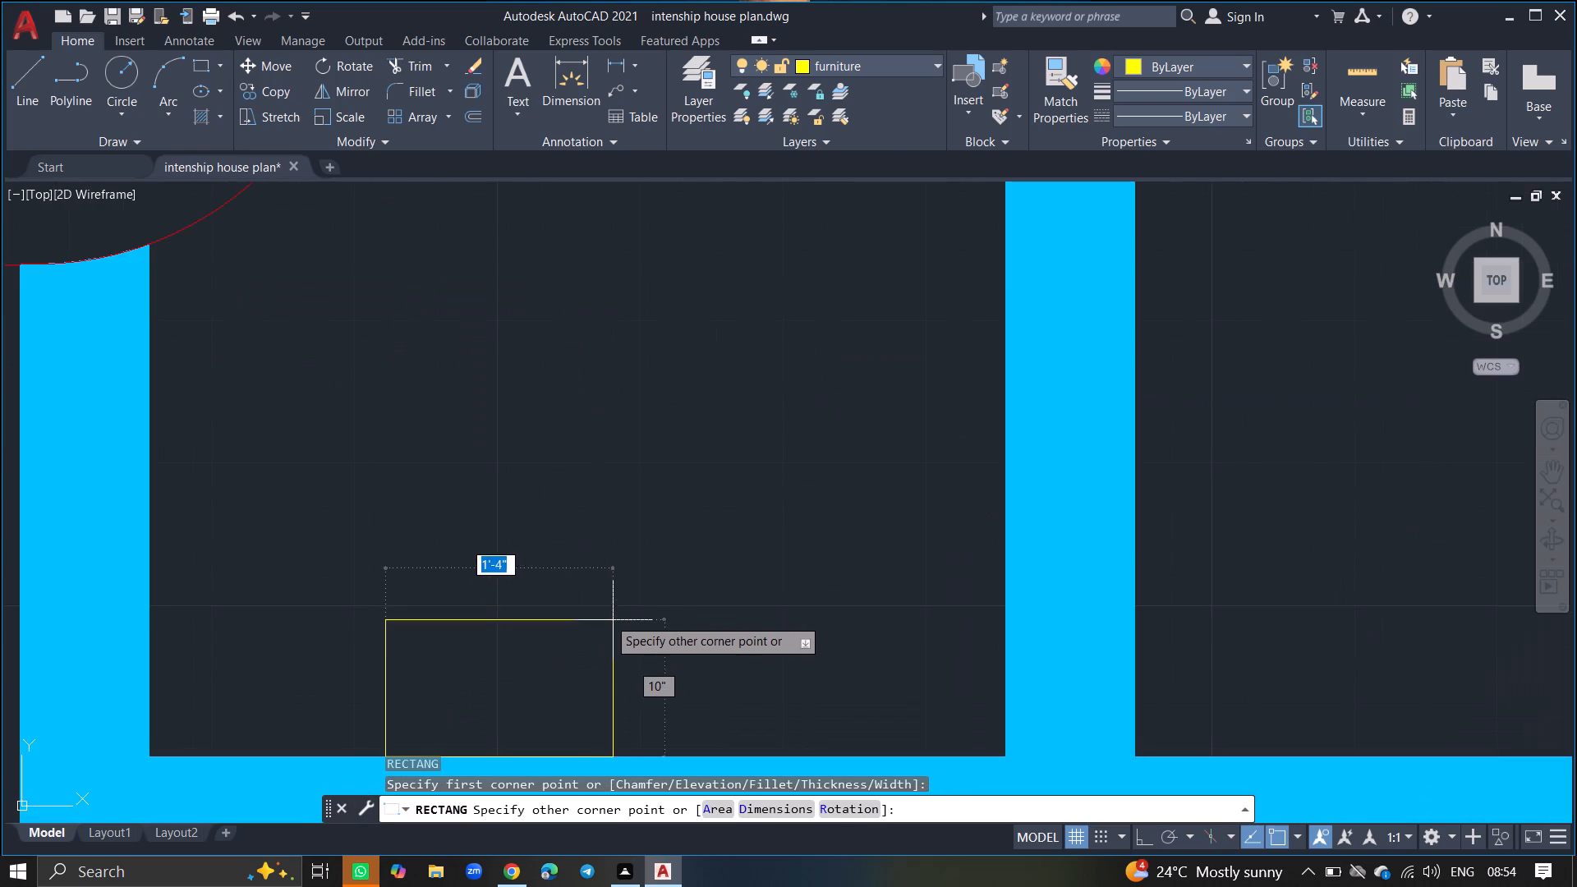
pyautogui.click(667, 637)
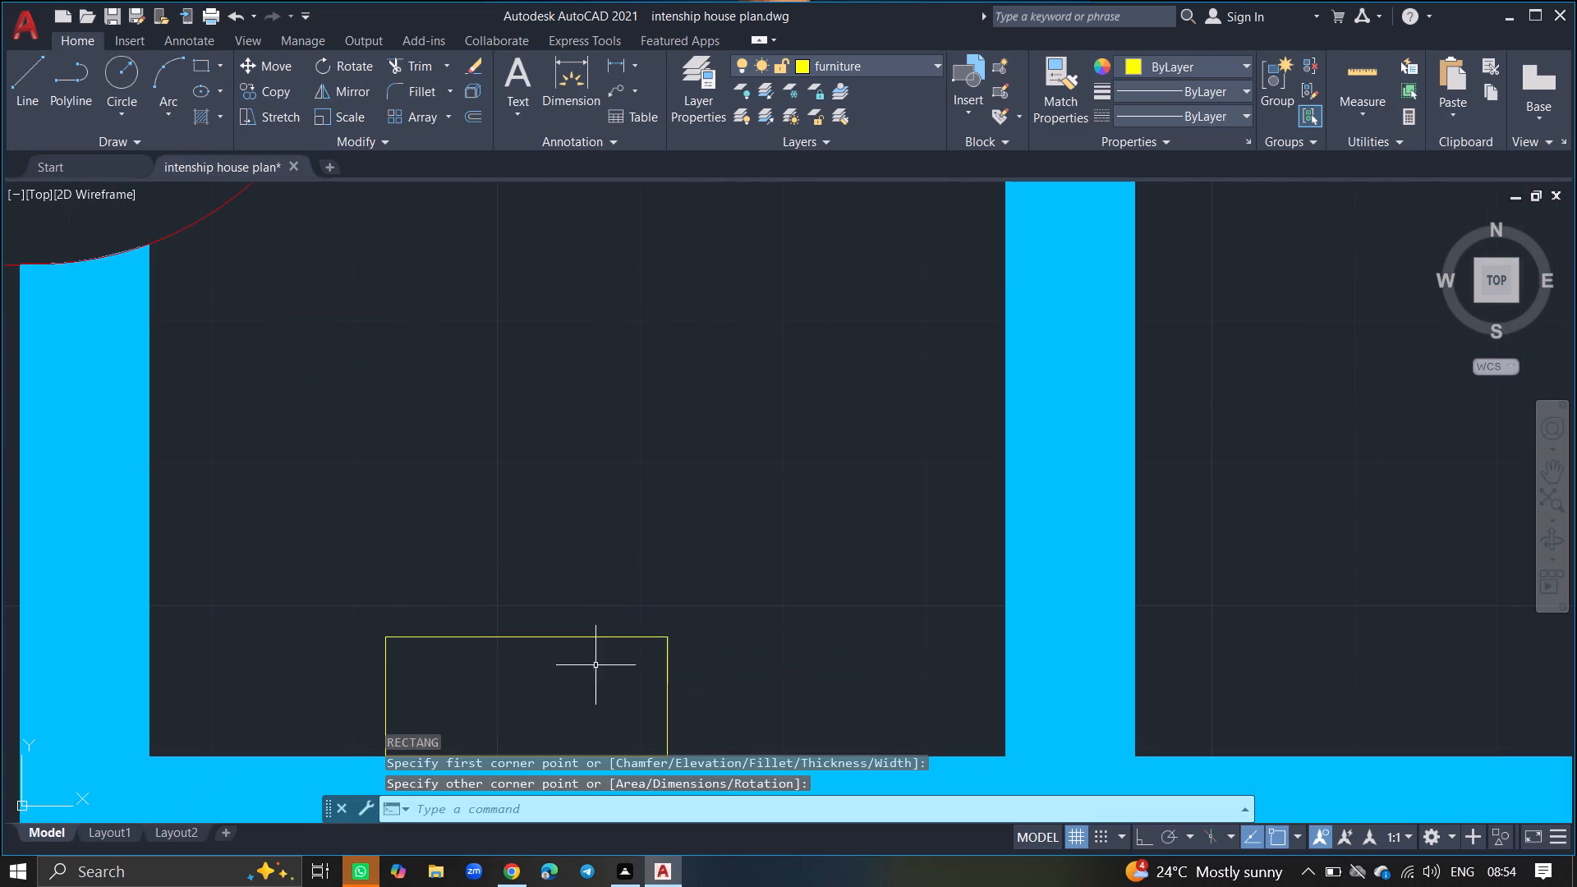
# Draw two concentric circles at the centre of the washbasin rectangle as its drain, the outer one about 1" in radius.
pyautogui.press('c')
pyautogui.press('Return')
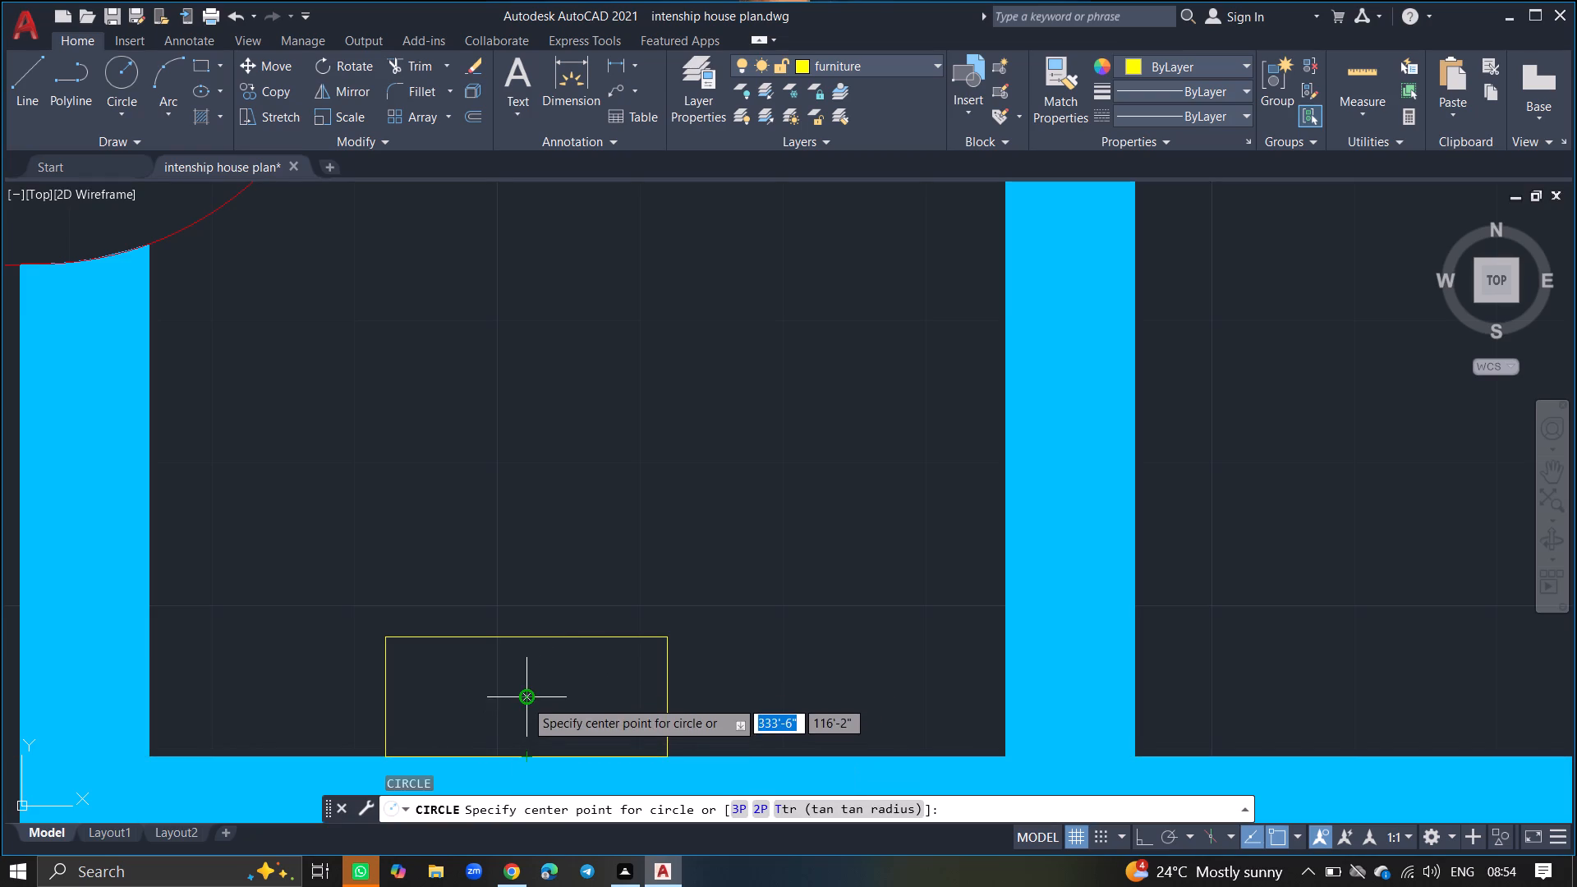
pyautogui.click(525, 700)
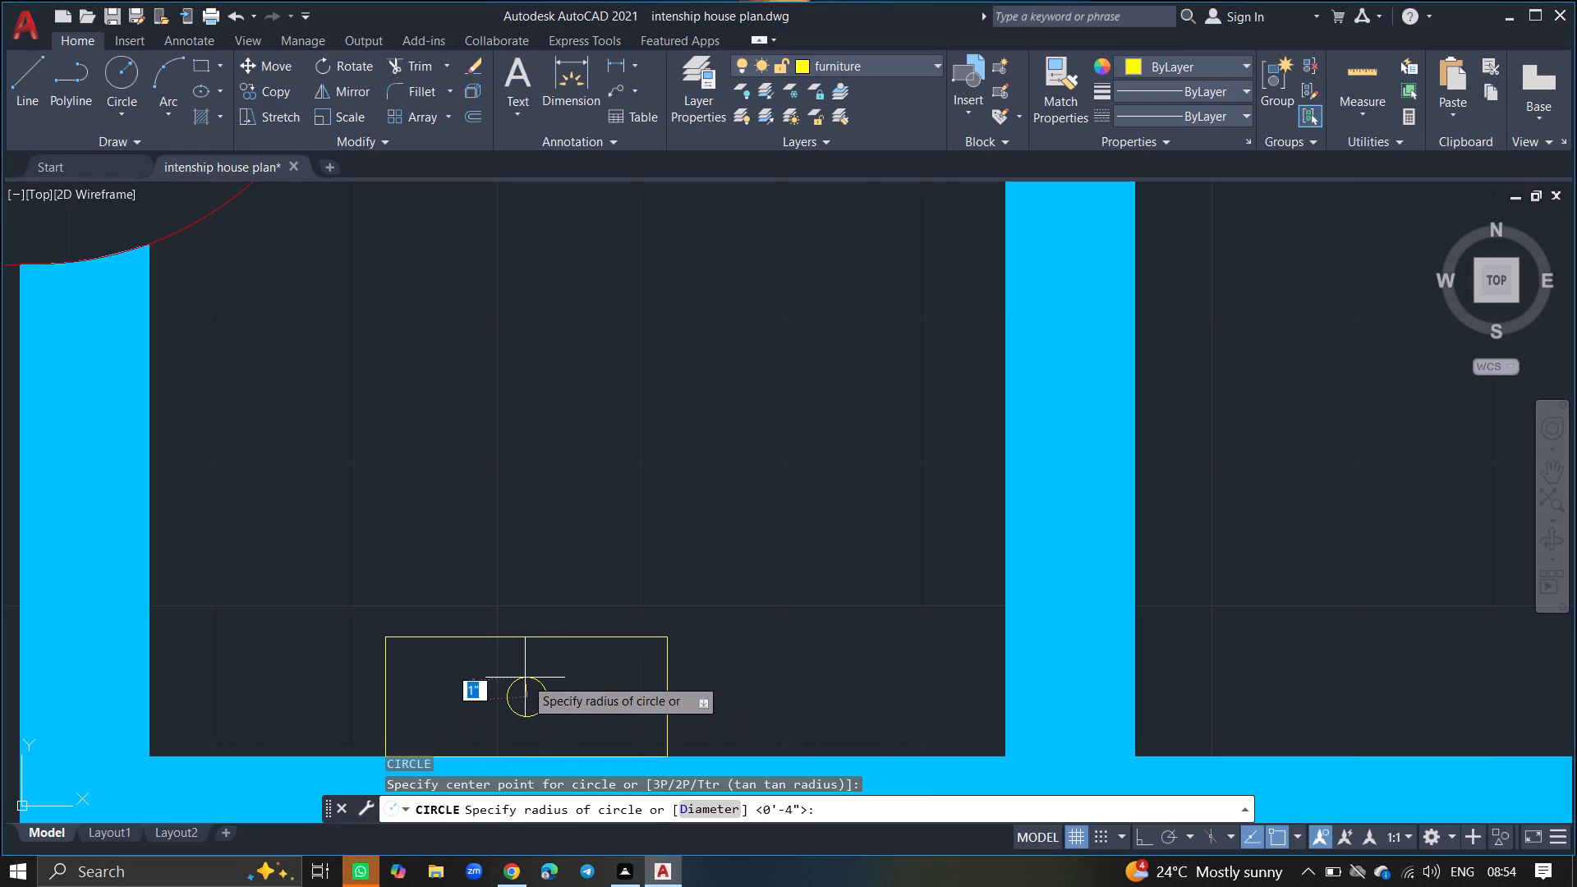
pyautogui.moveTo(525, 678); pyautogui.dragTo(526, 701)
pyautogui.write('CIRCLE')
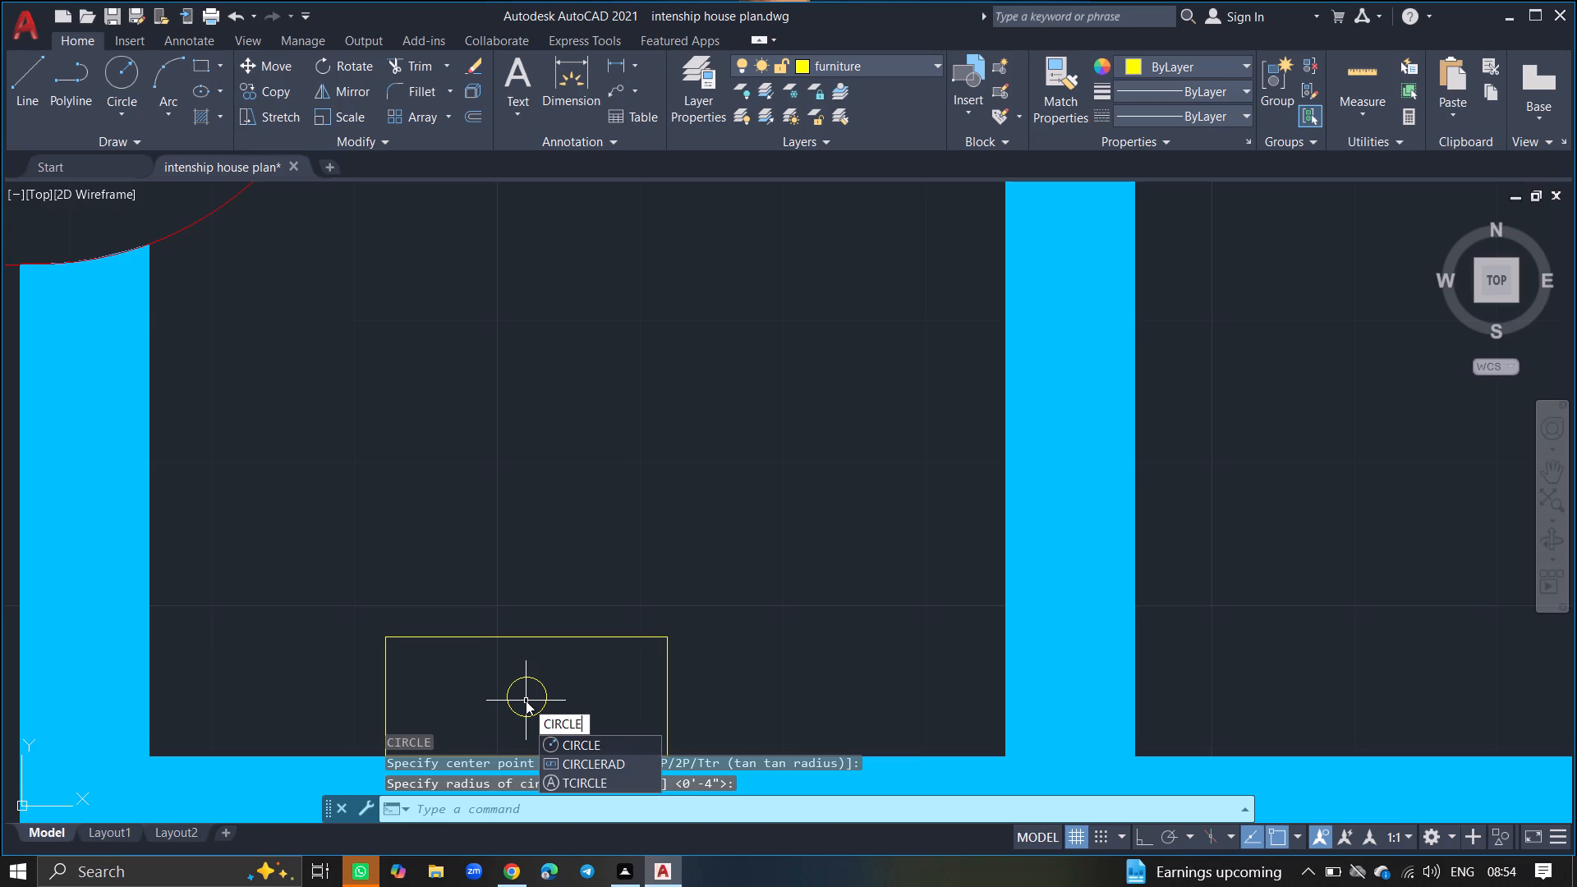
pyautogui.press('Return')
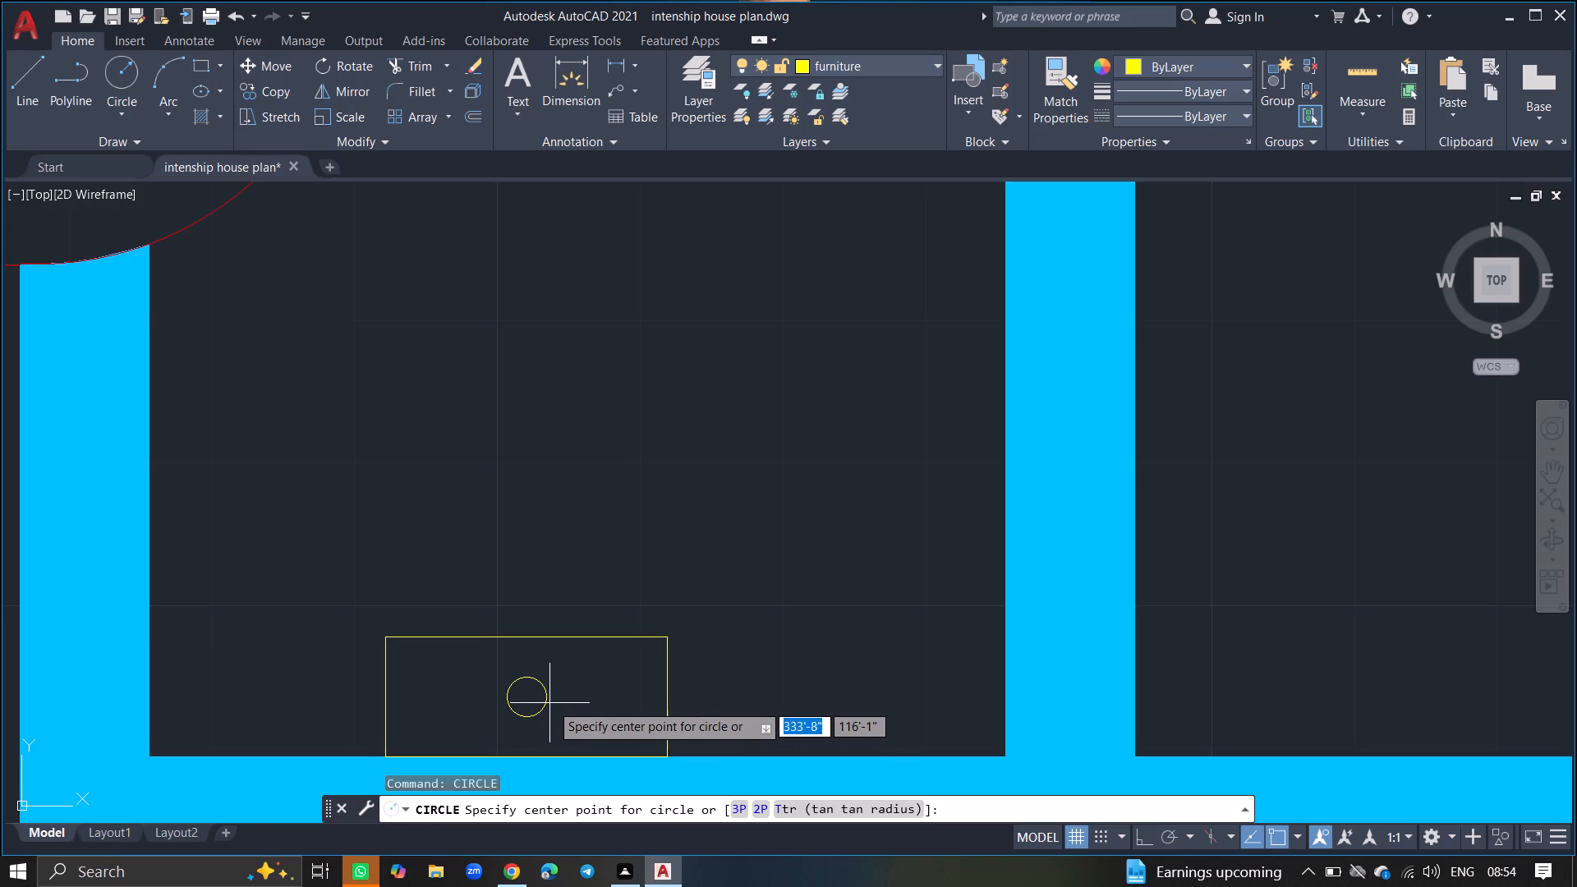
pyautogui.keyDown('ctrl'); pyautogui.scroll(8, 521, 702); pyautogui.keyUp('ctrl')
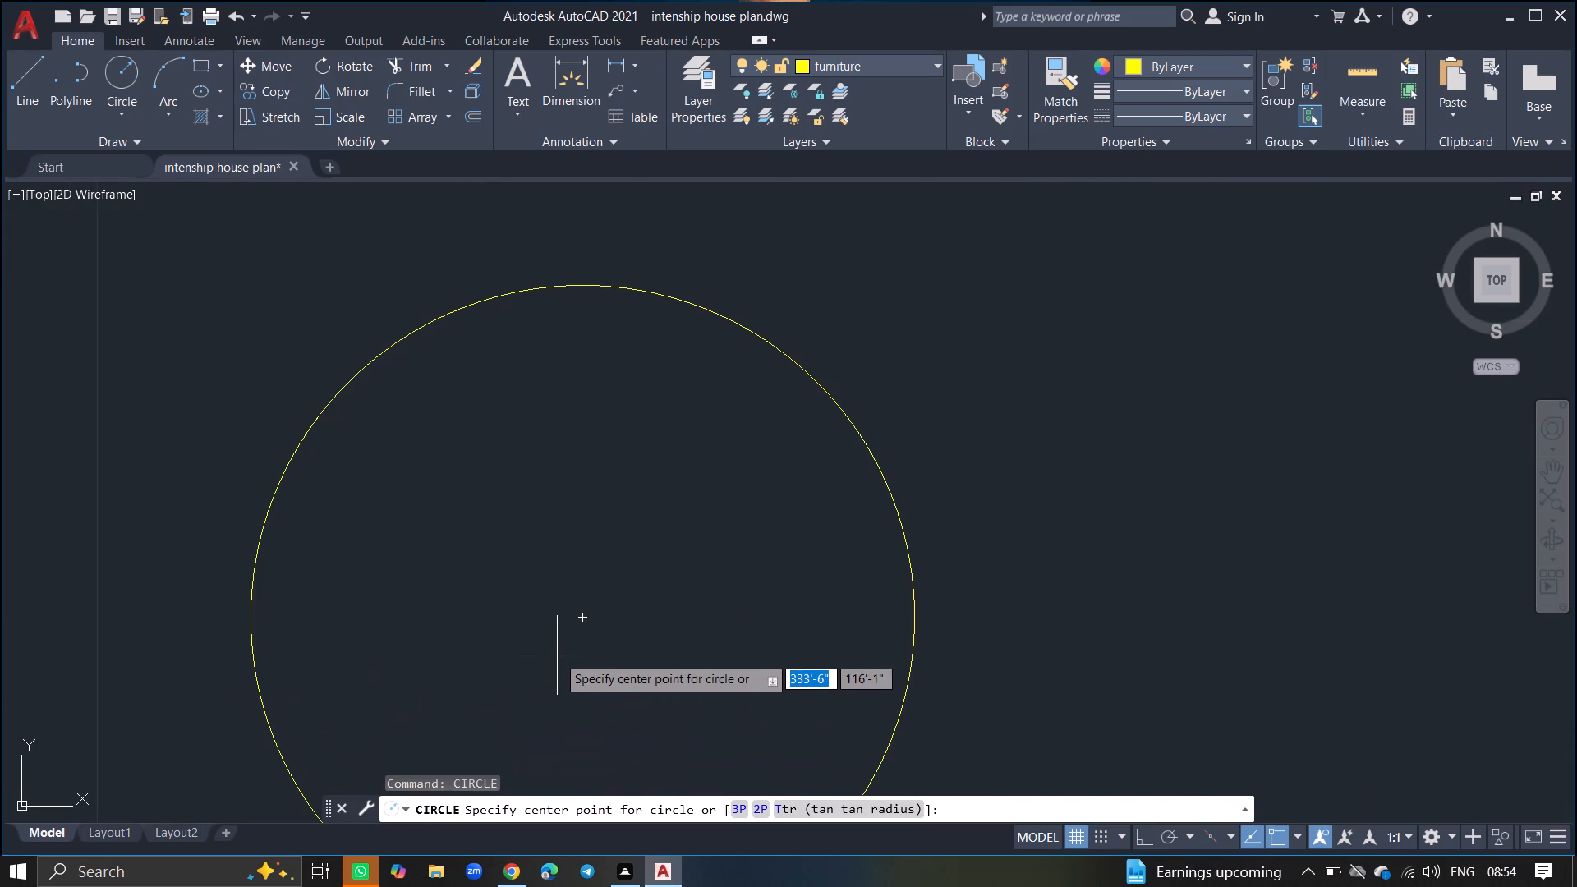
pyautogui.click(582, 618)
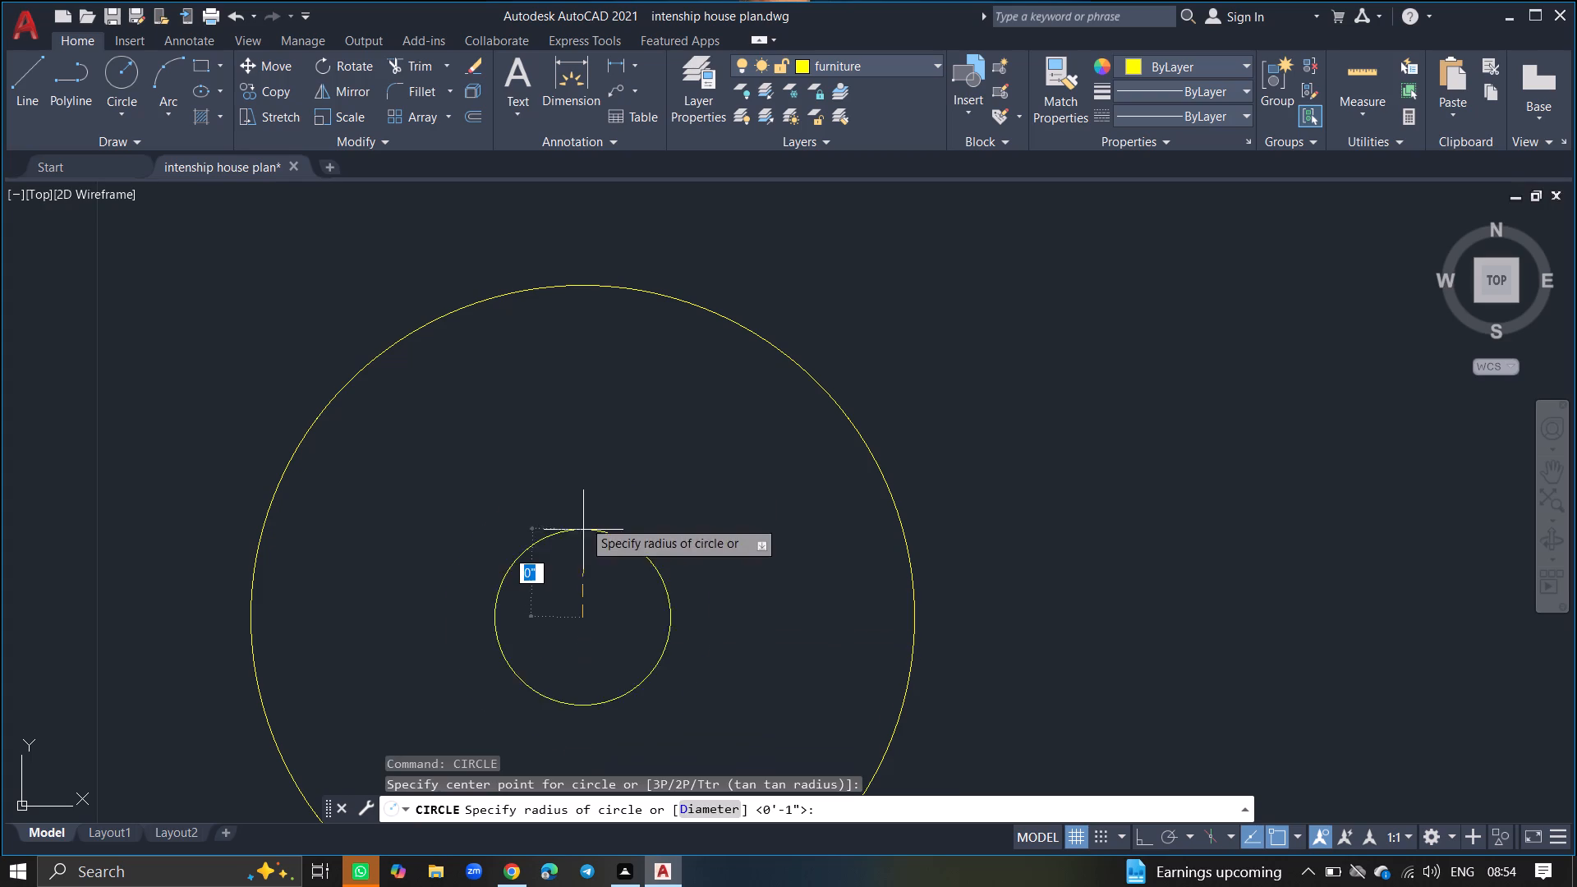
pyautogui.click(586, 484)
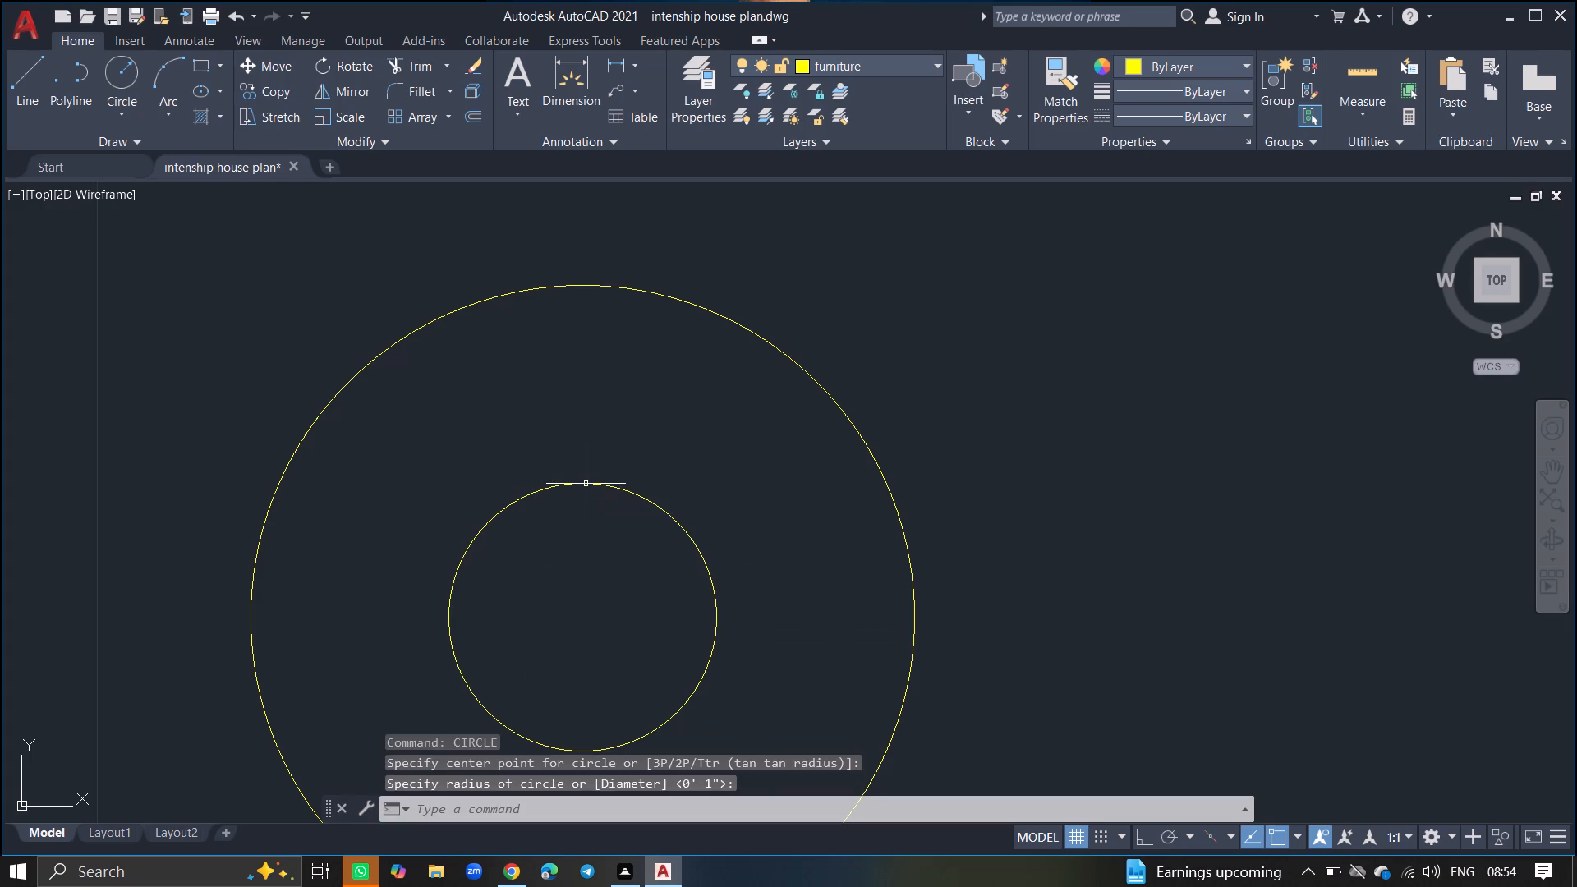
pyautogui.keyDown('ctrl'); pyautogui.scroll(-9, 586, 484); pyautogui.keyUp('ctrl')
pyautogui.keyDown('ctrl'); pyautogui.scroll(-2, 600, 398); pyautogui.keyUp('ctrl')
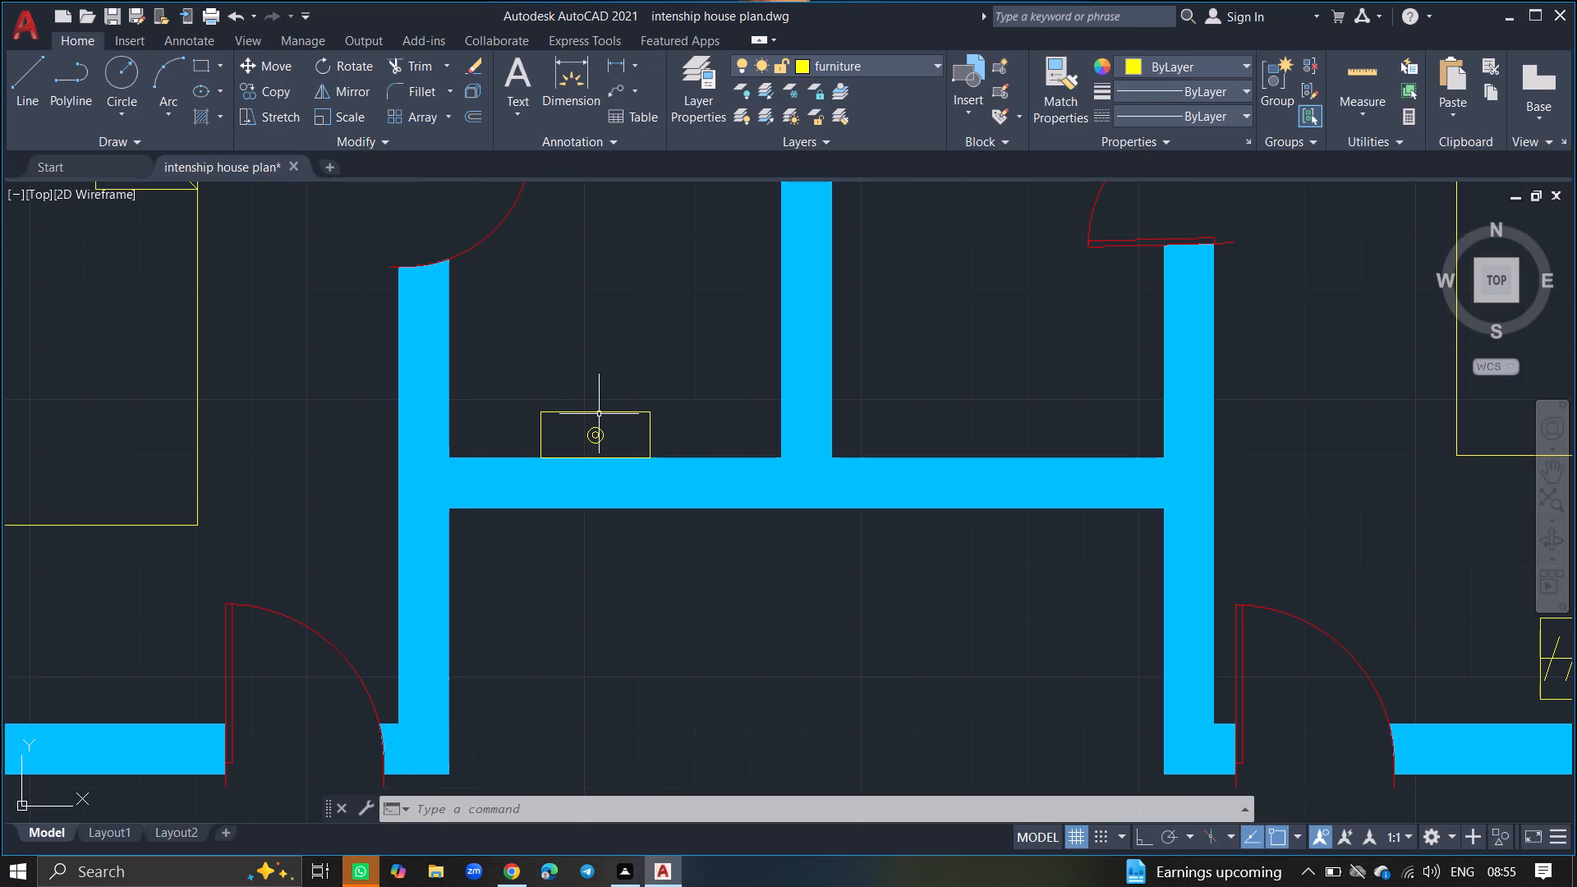
# Offset the washbasin rectangle 1" inward to form the basin's inner rim.
pyautogui.click(599, 413)
pyautogui.write('OFF')
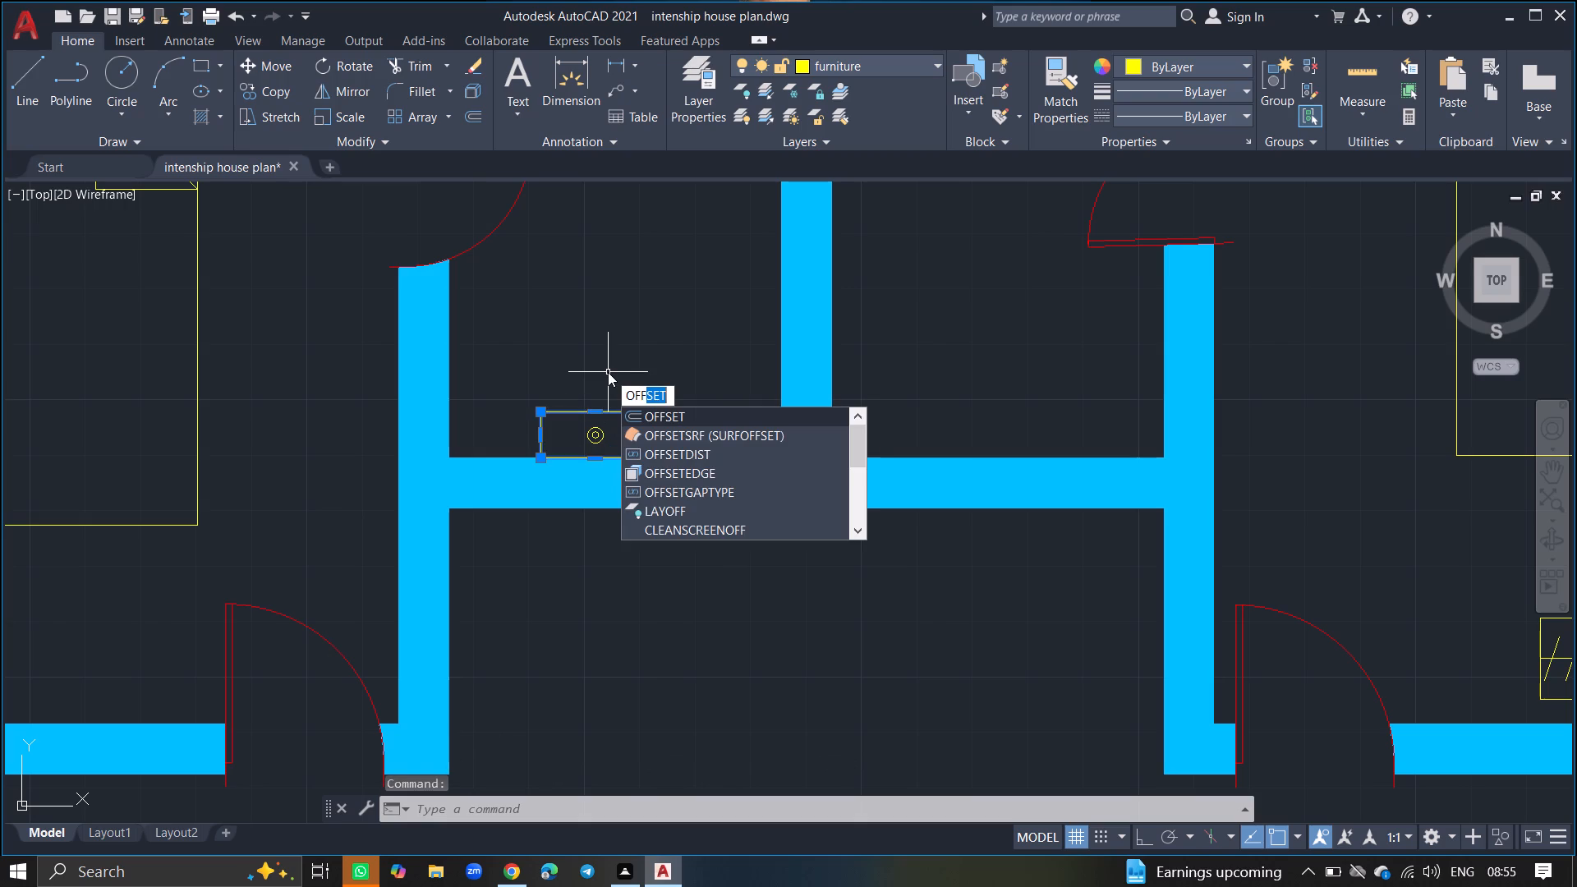
pyautogui.click(636, 413)
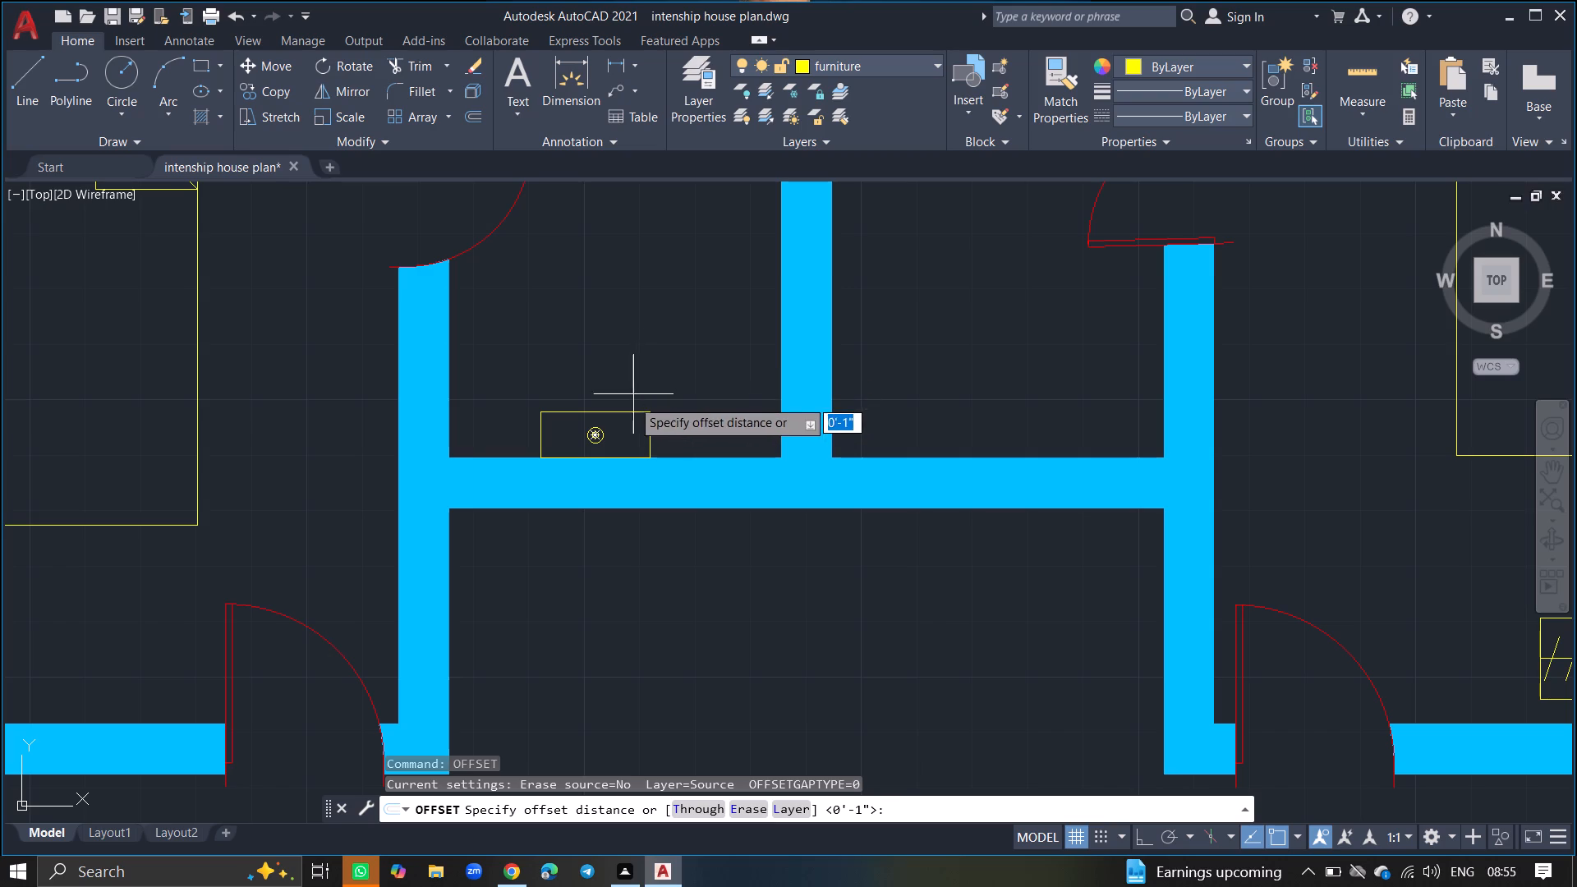
pyautogui.keyDown('ctrl'); pyautogui.scroll(7, 608, 419); pyautogui.keyUp('ctrl')
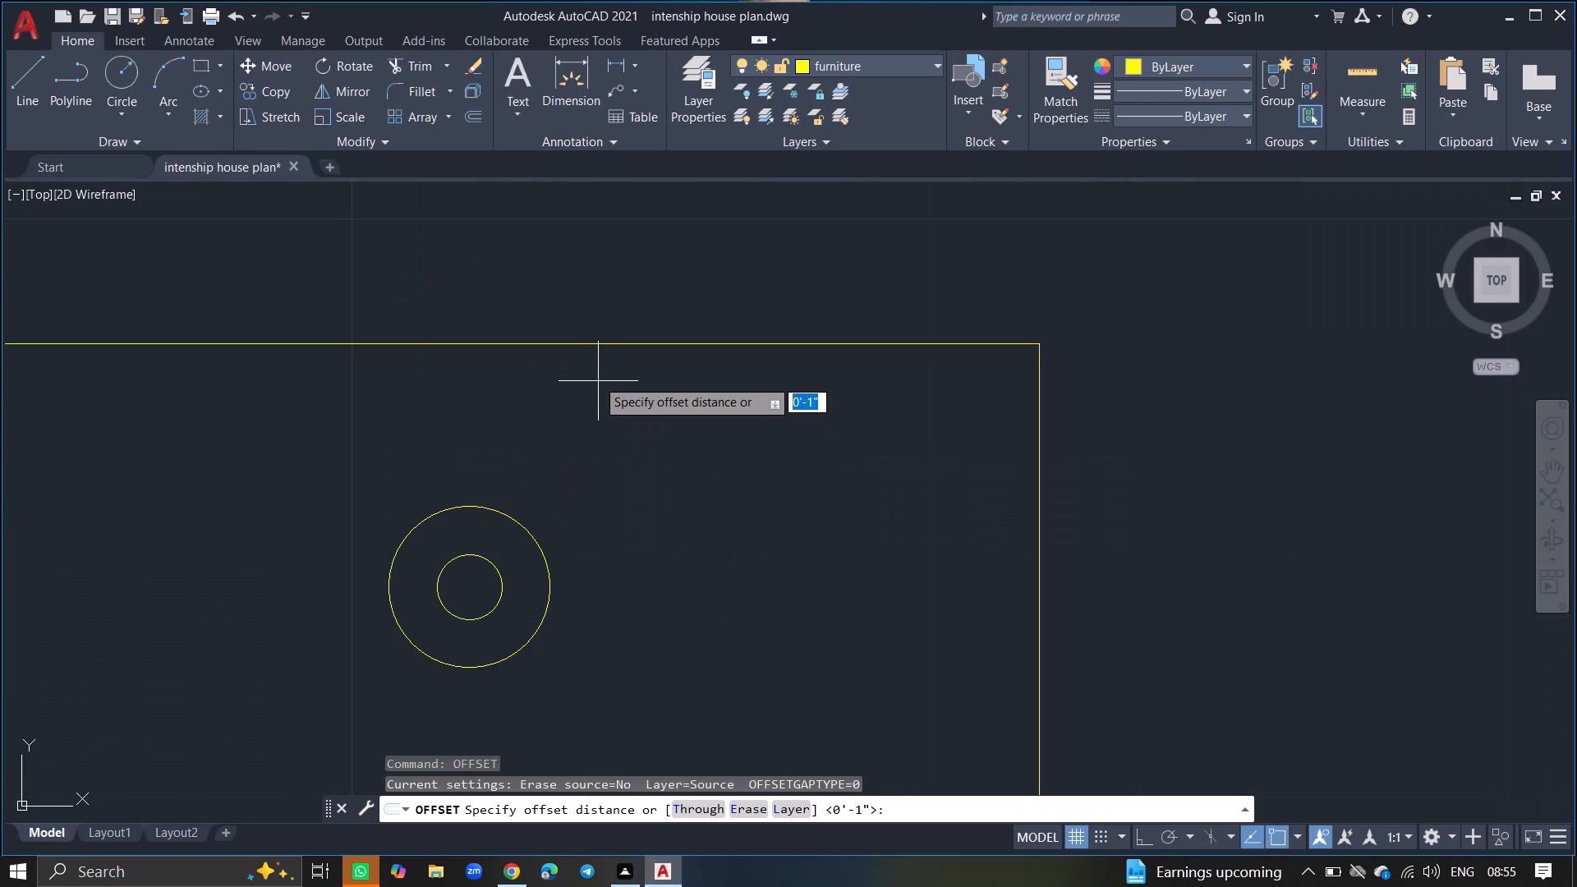
pyautogui.press('Return')
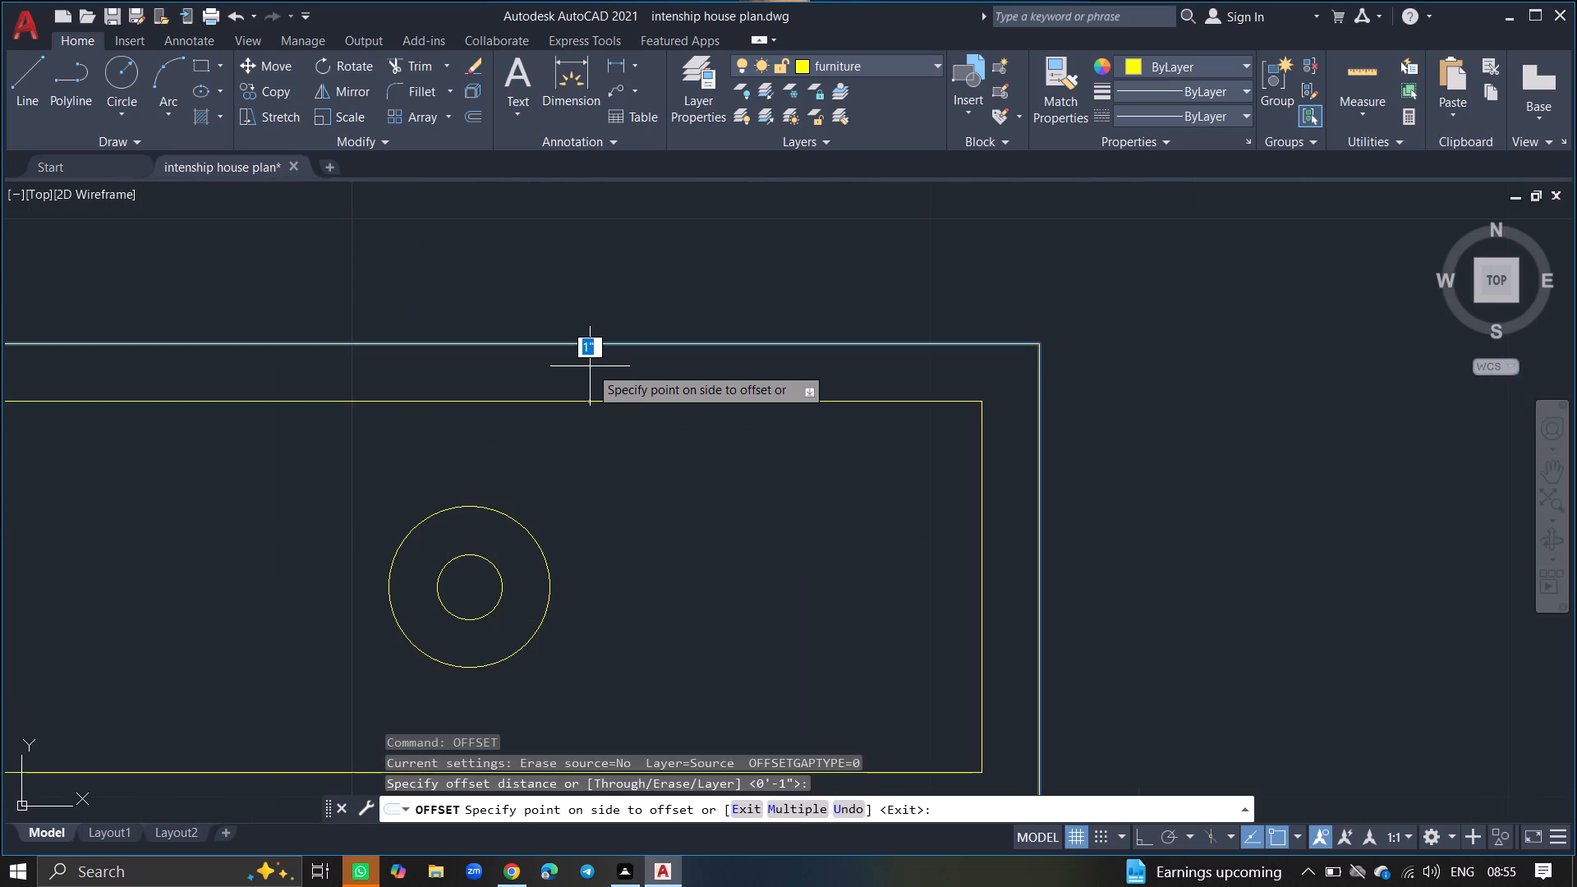
pyautogui.click(590, 366)
pyautogui.keyDown('ctrl'); pyautogui.scroll(-4, 609, 306); pyautogui.keyUp('ctrl')
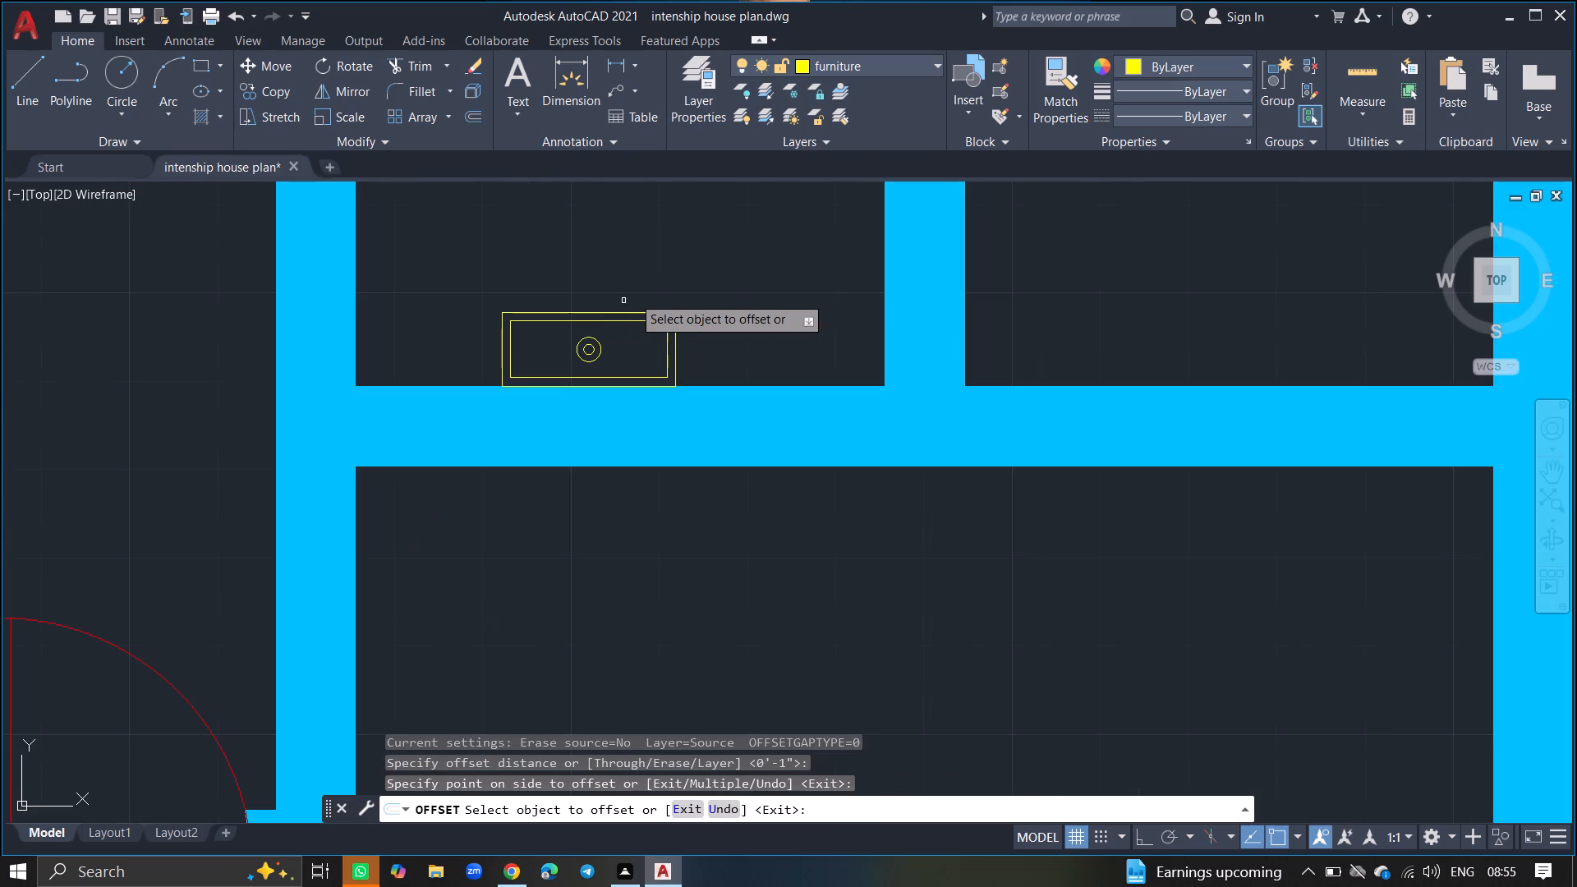
pyautogui.press('Return')
# Draw a second washbasin rectangle, about 1'-5" by 7", just north of the south wall in the eastern of the two bathrooms.
pyautogui.keyDown('ctrl'); pyautogui.scroll(-5, 697, 286); pyautogui.keyUp('ctrl')
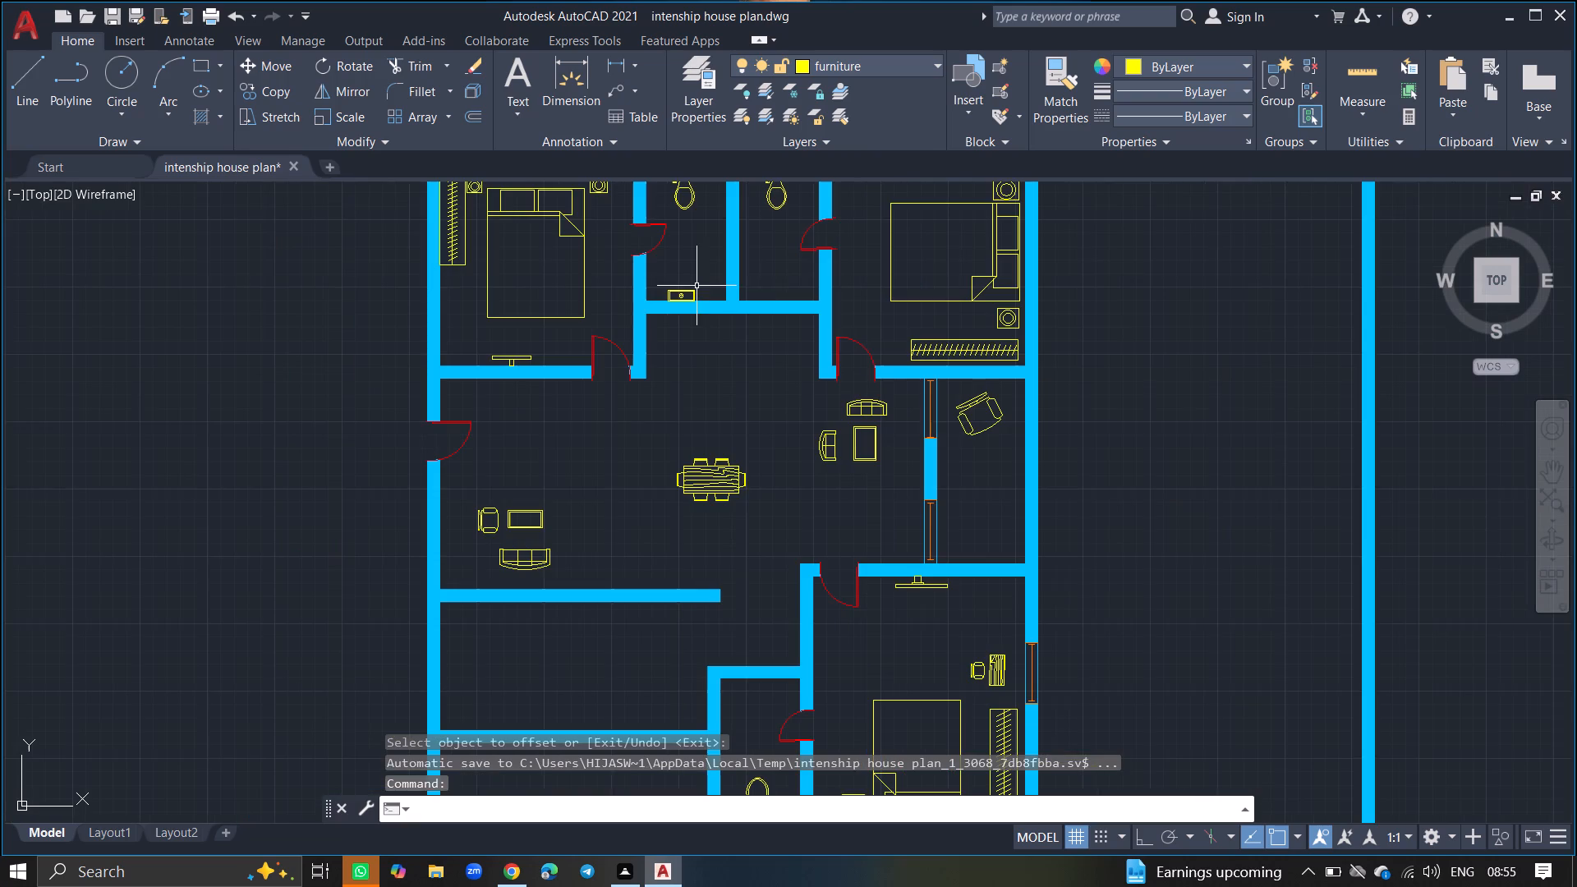
pyautogui.keyDown('ctrl'); pyautogui.scroll(5, 764, 285); pyautogui.keyUp('ctrl')
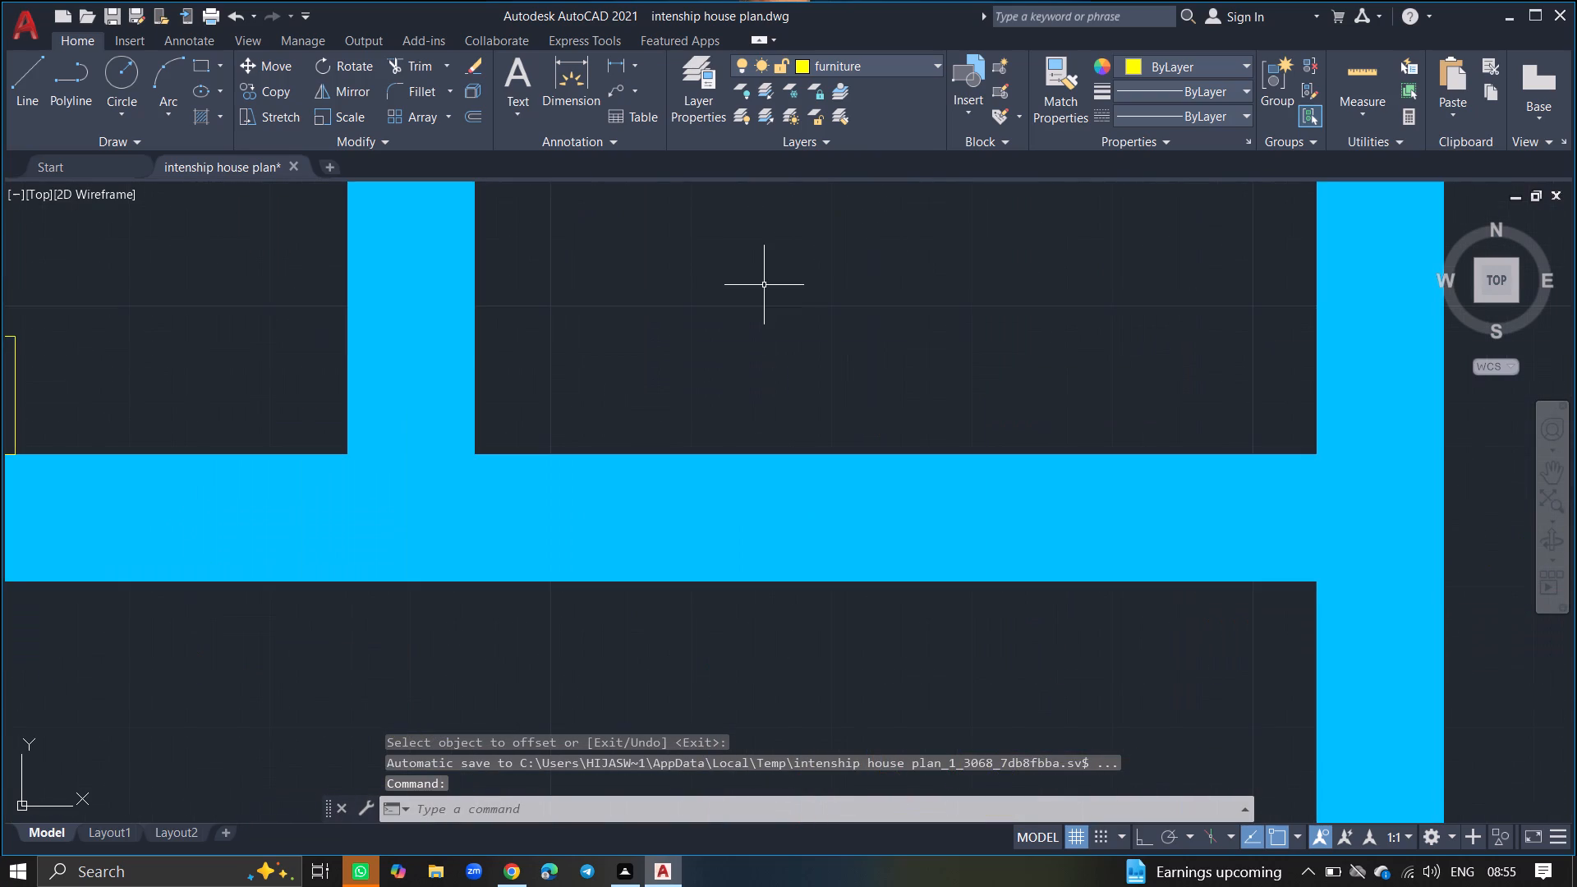
pyautogui.write('REC')
pyautogui.press('Return')
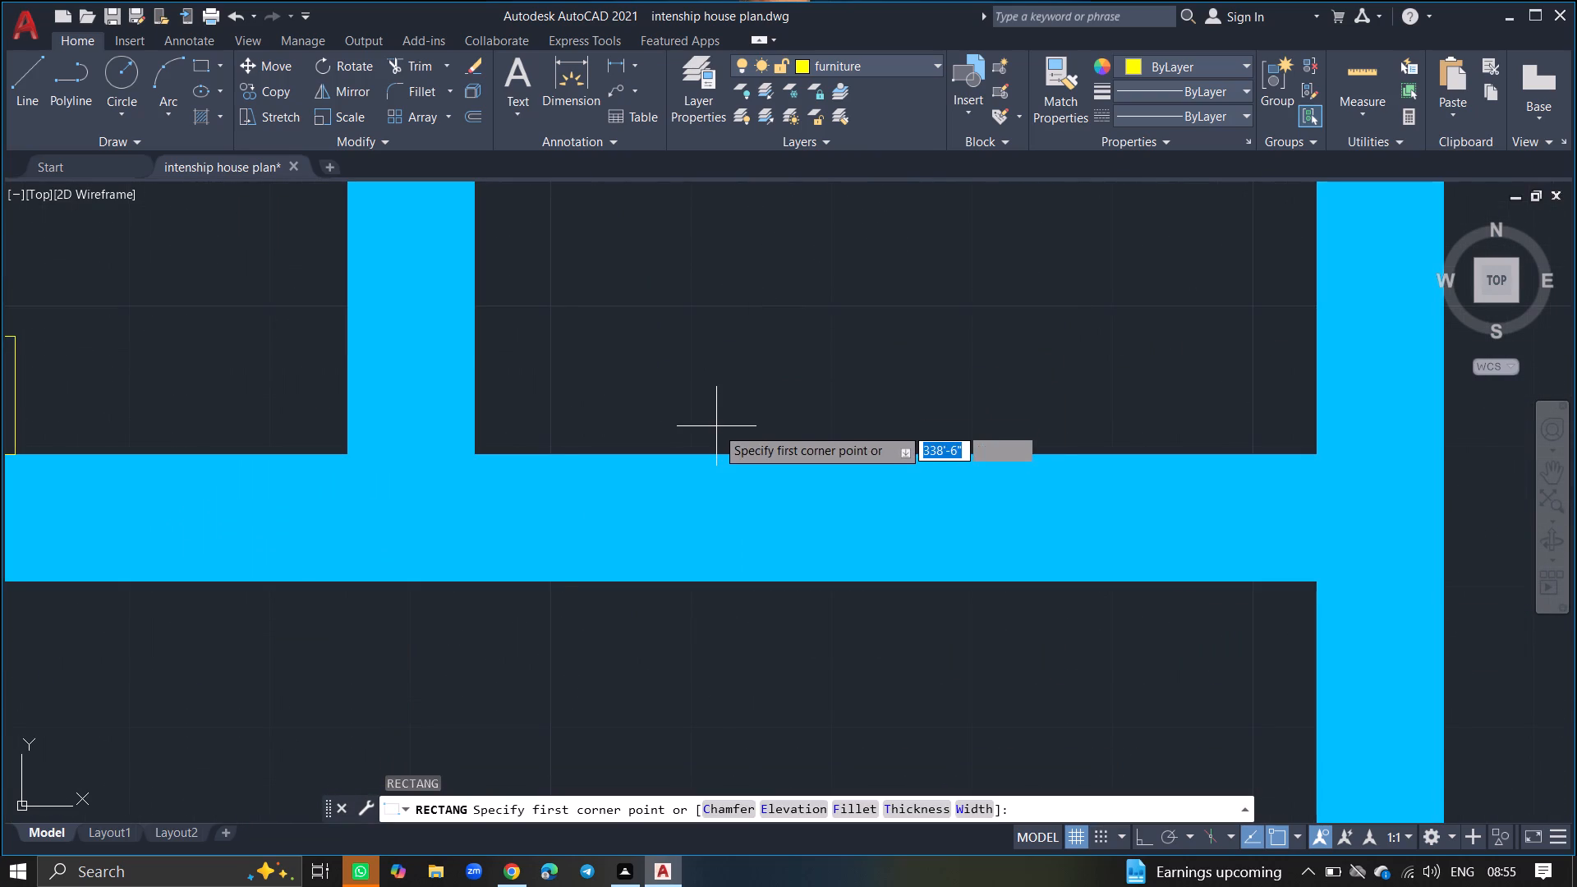
pyautogui.moveTo(715, 443); pyautogui.dragTo(833, 347)
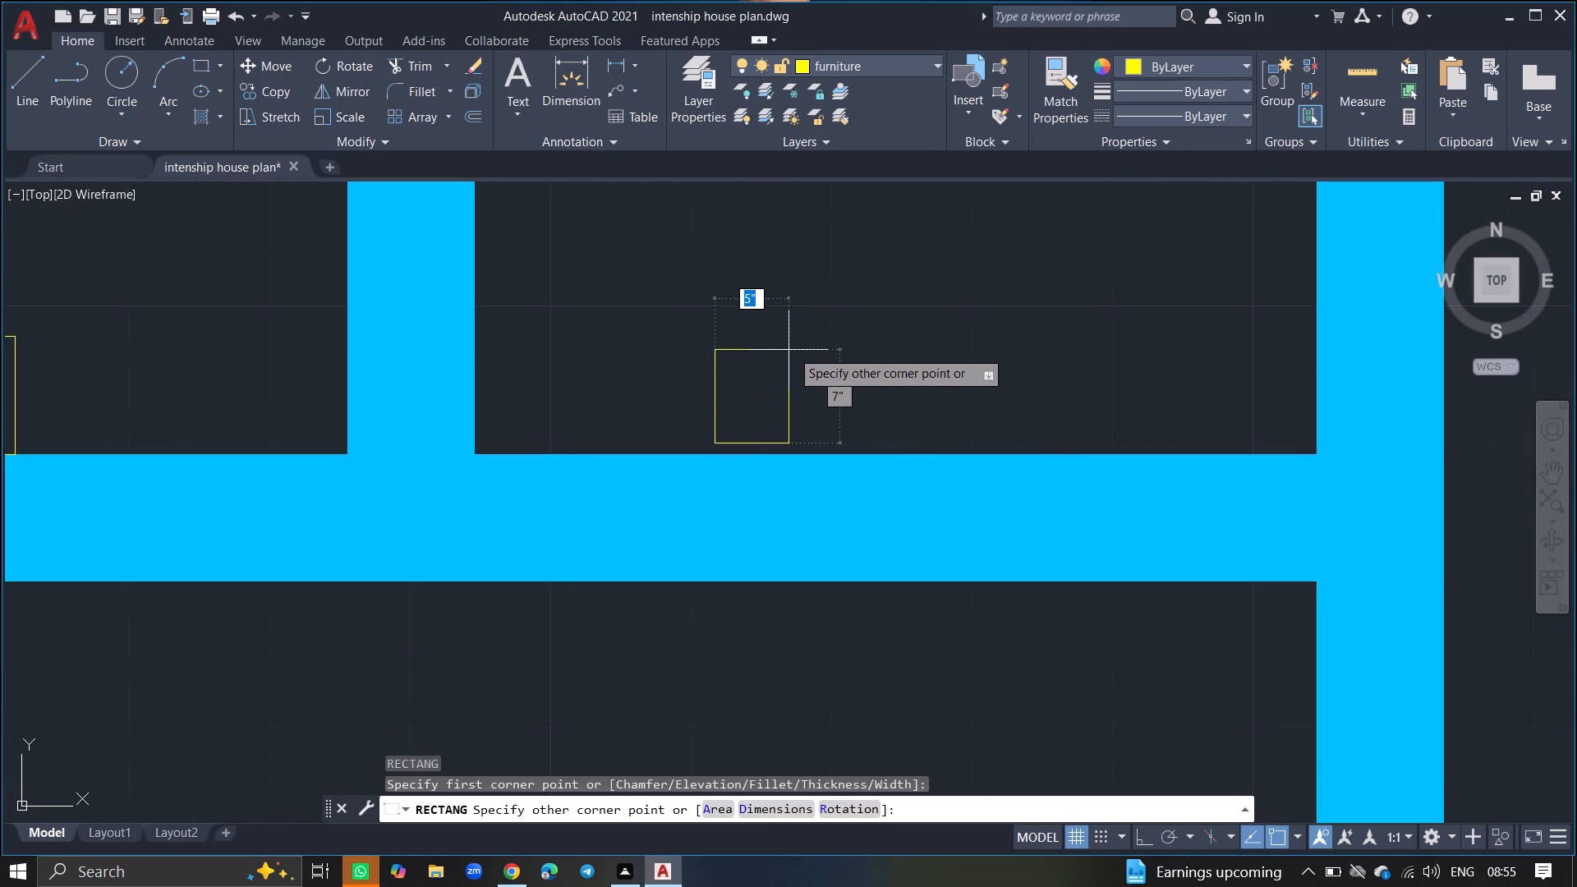
pyautogui.moveTo(833, 347); pyautogui.dragTo(925, 356)
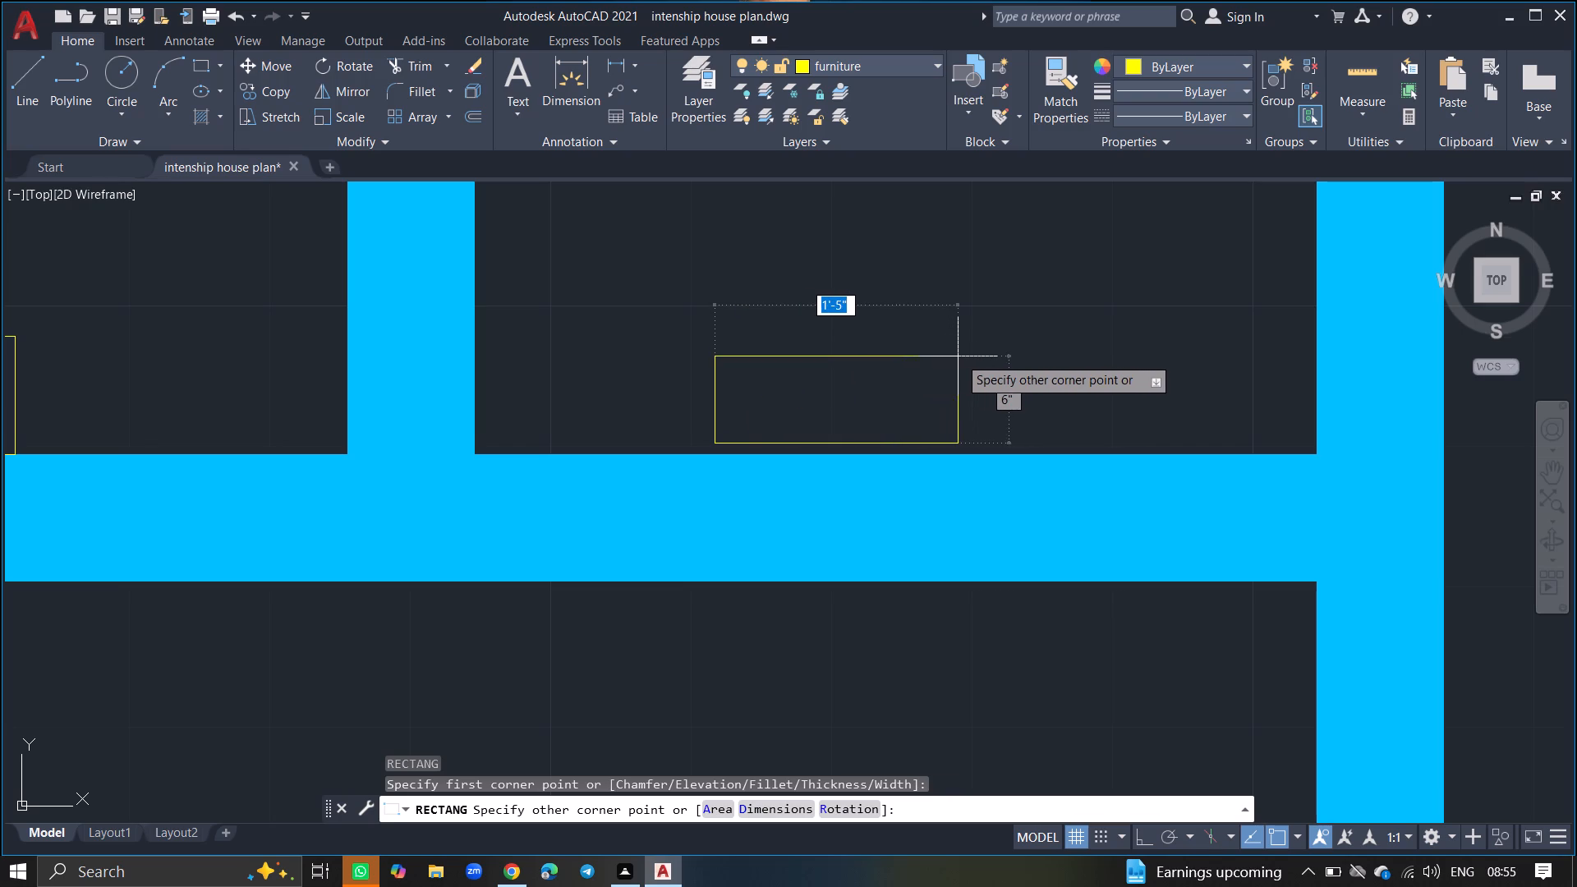
pyautogui.click(965, 349)
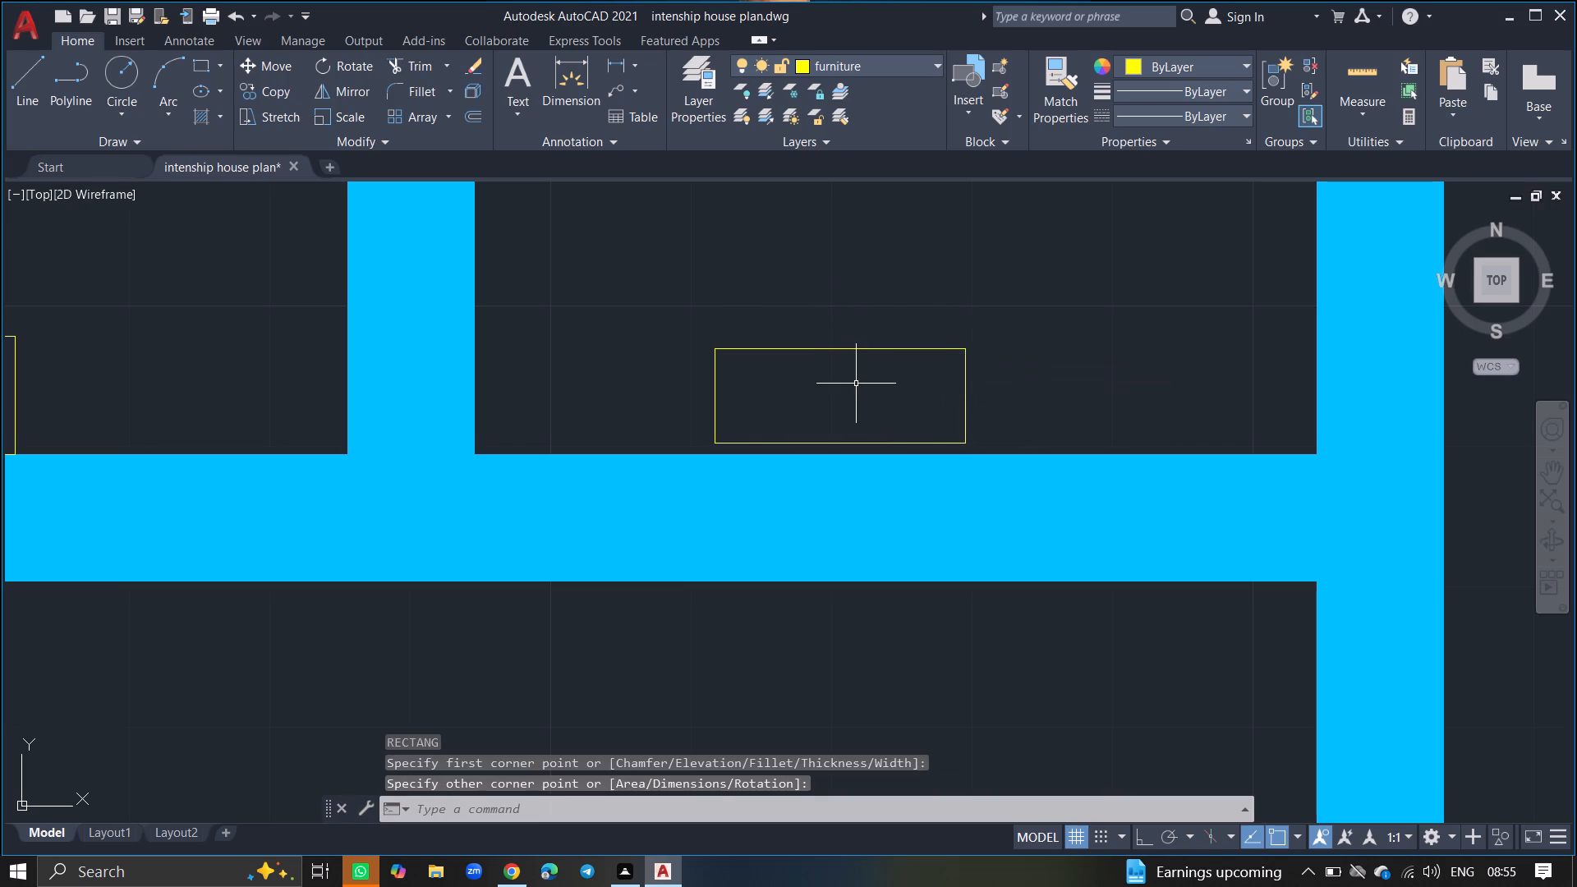
# Draw two concentric drain circles at the centre of the eastern bathroom's washbasin rectangle, the outer one about 1" in radius.
pyautogui.press('c')
pyautogui.press('Return')
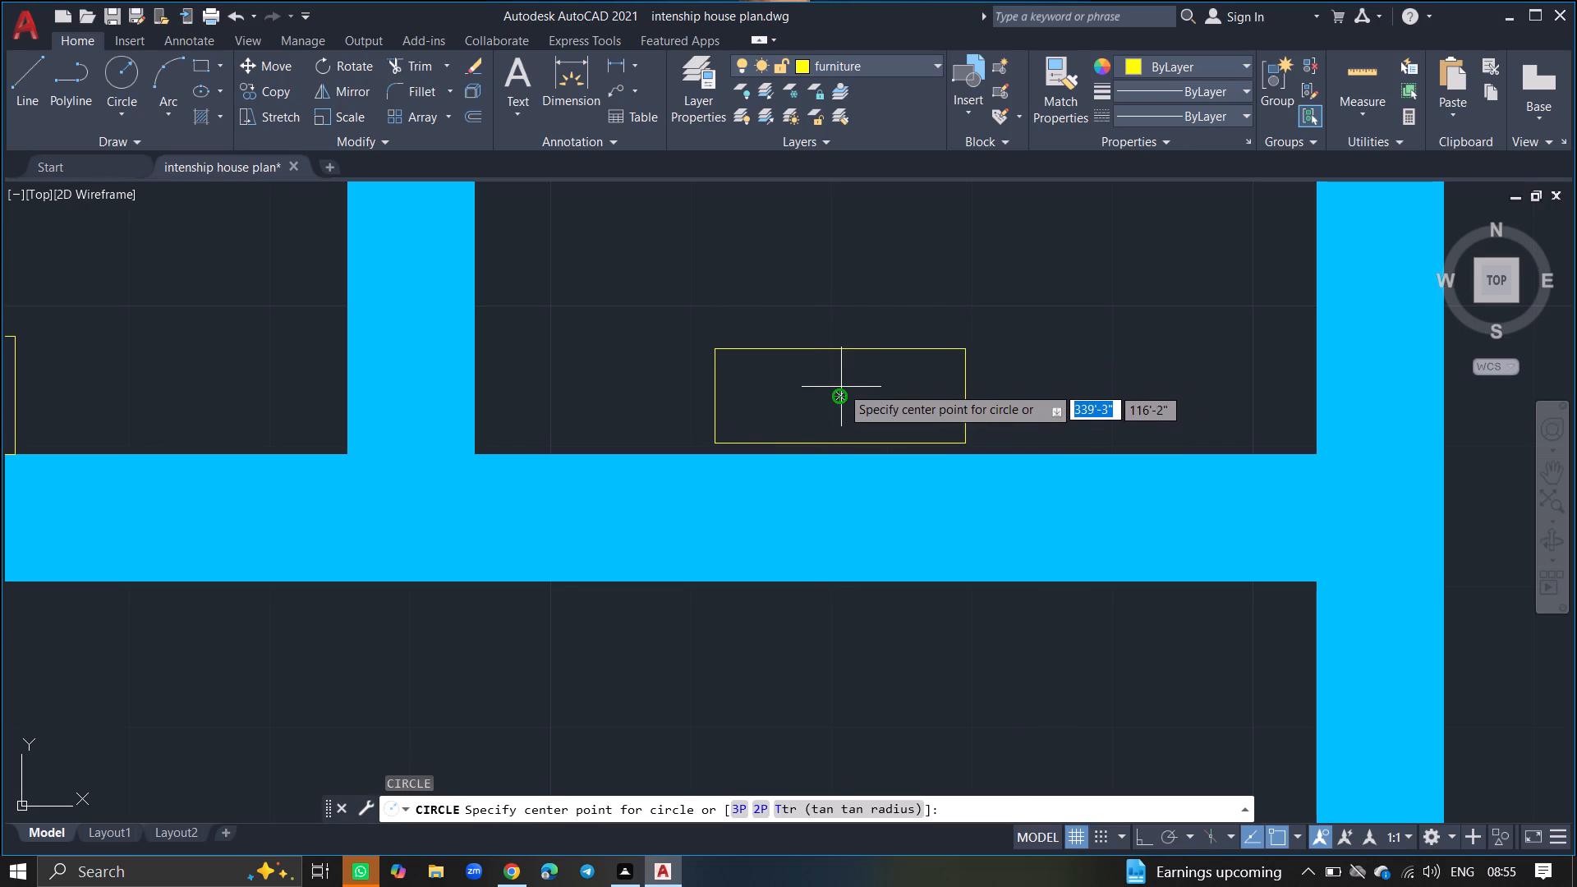
pyautogui.click(840, 398)
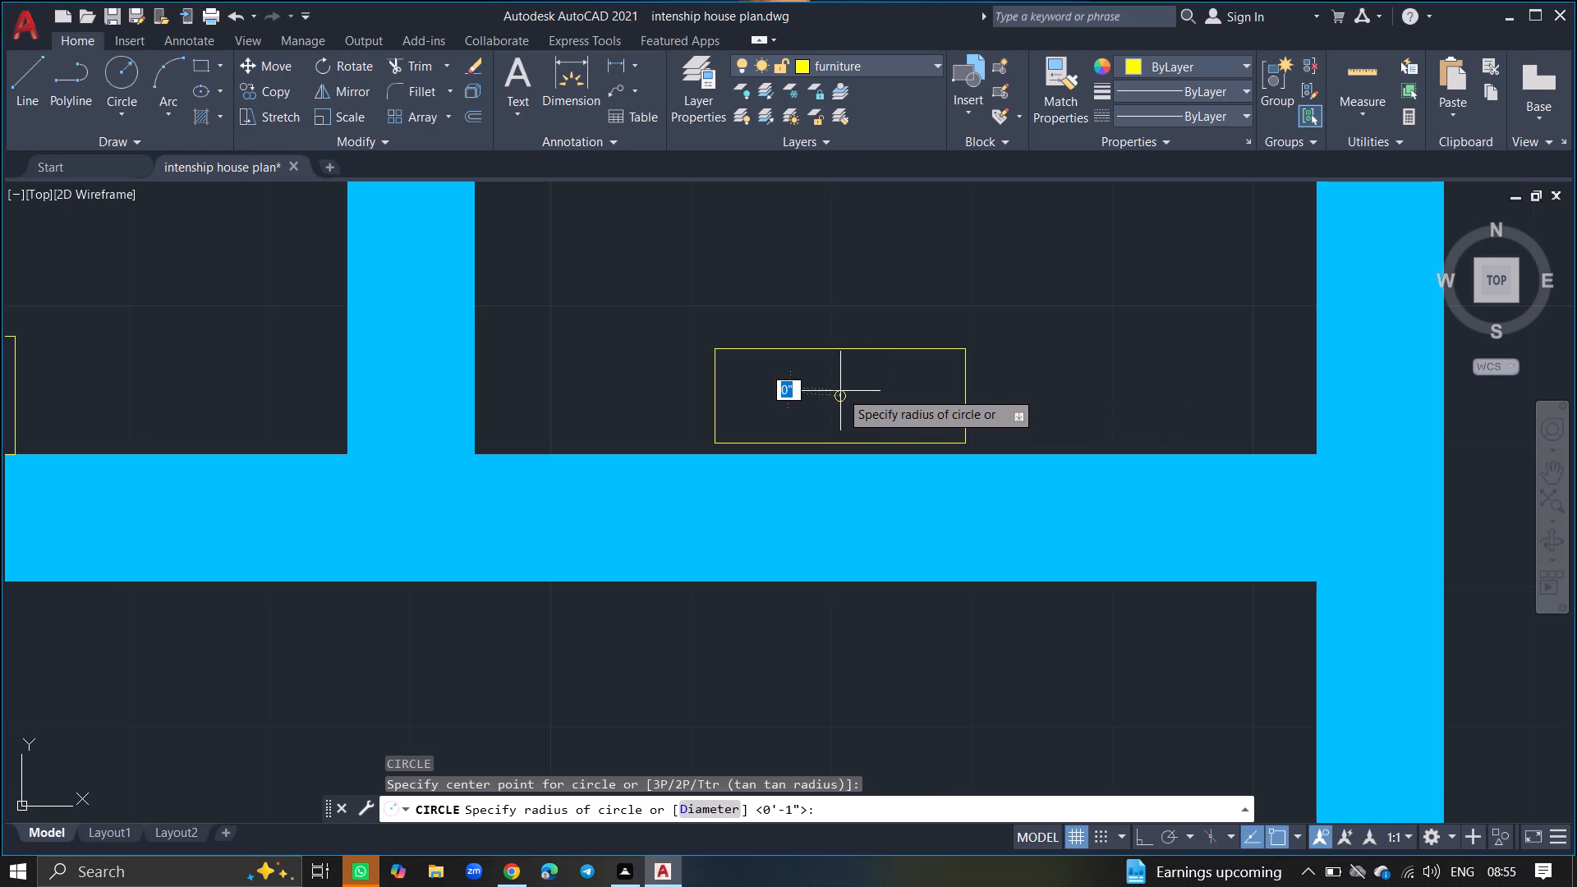
pyautogui.moveTo(841, 380); pyautogui.dragTo(842, 400)
pyautogui.keyDown('ctrl'); pyautogui.scroll(2, 842, 400); pyautogui.keyUp('ctrl')
pyautogui.press('c')
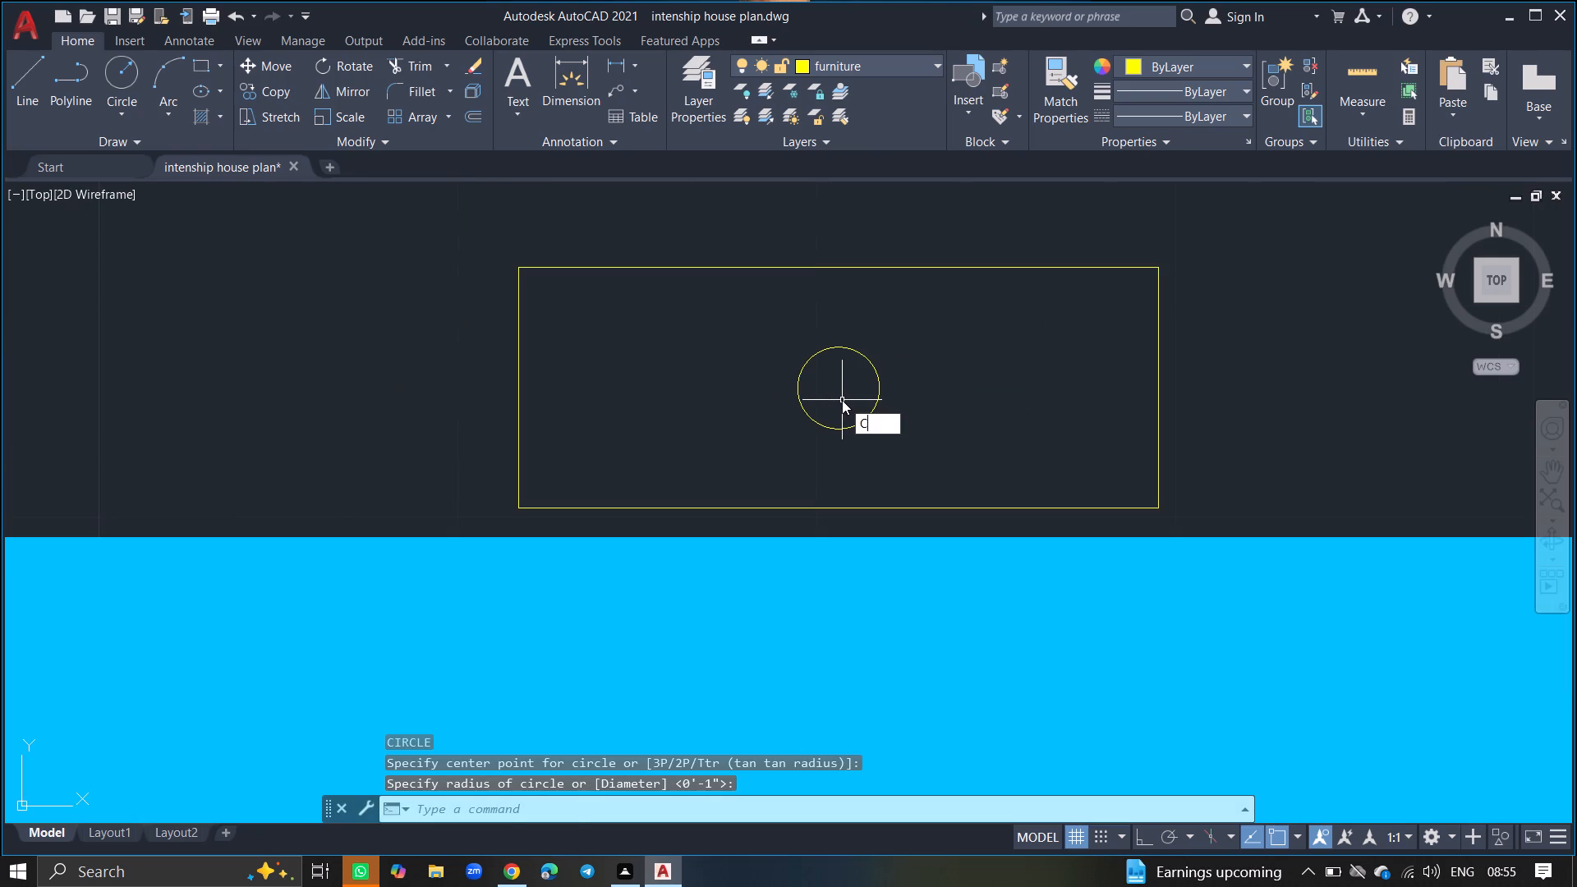
pyautogui.press('Return')
pyautogui.keyDown('ctrl'); pyautogui.scroll(2, 842, 400); pyautogui.keyUp('ctrl')
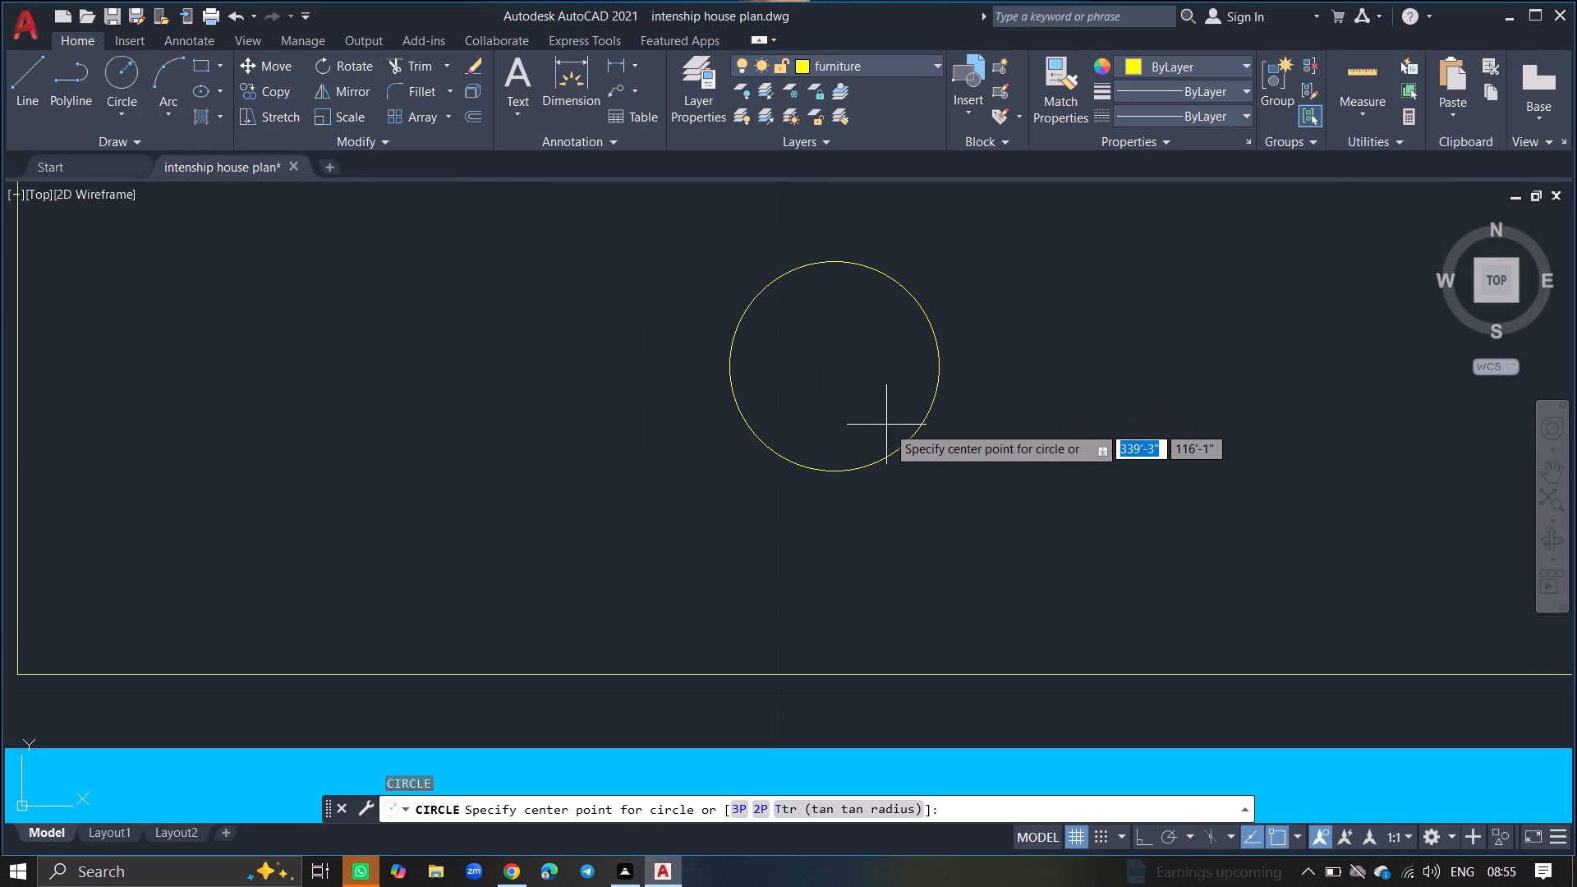
pyautogui.click(832, 366)
pyautogui.click(830, 329)
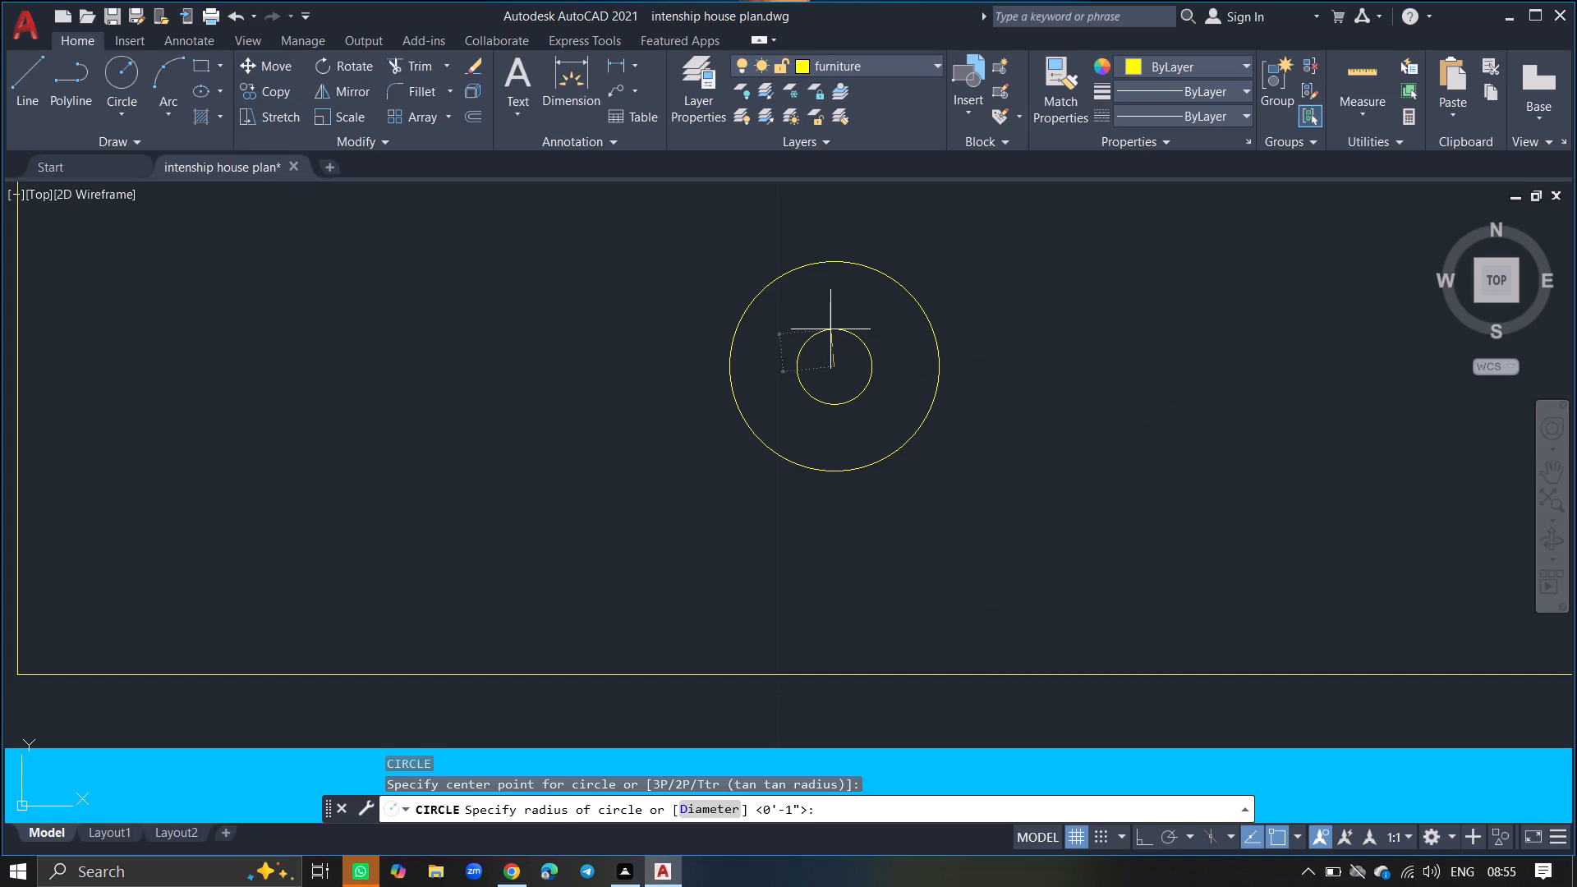
# Offset the eastern northern-bathroom washbasin rectangle 1" outward to form the basin's outer edge.
pyautogui.keyDown('ctrl'); pyautogui.scroll(-2, 797, 397); pyautogui.keyUp('ctrl')
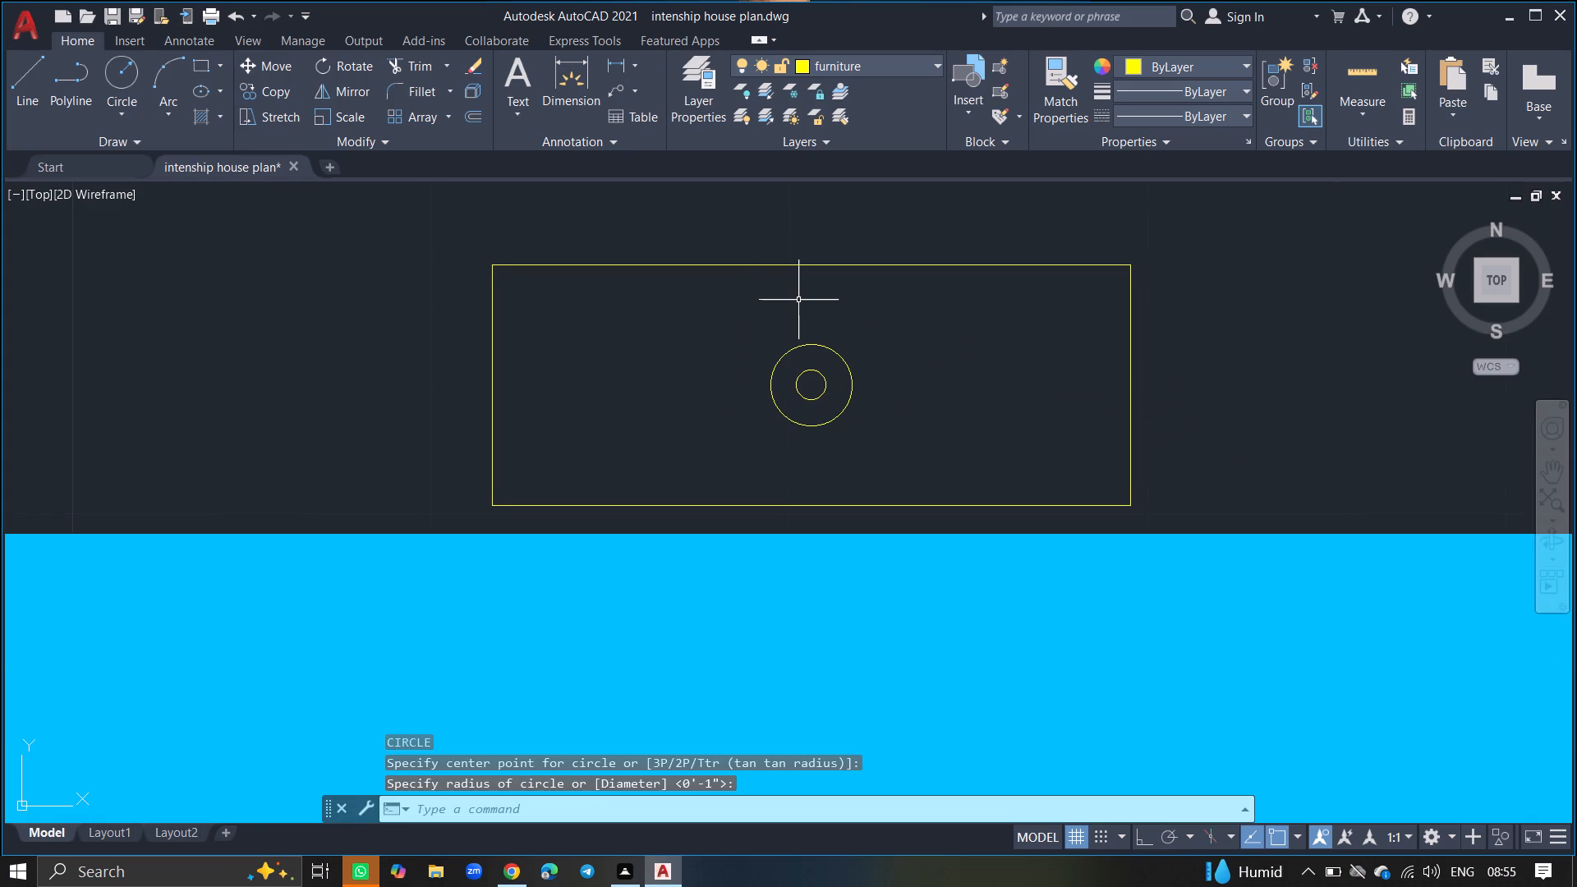
pyautogui.click(789, 262)
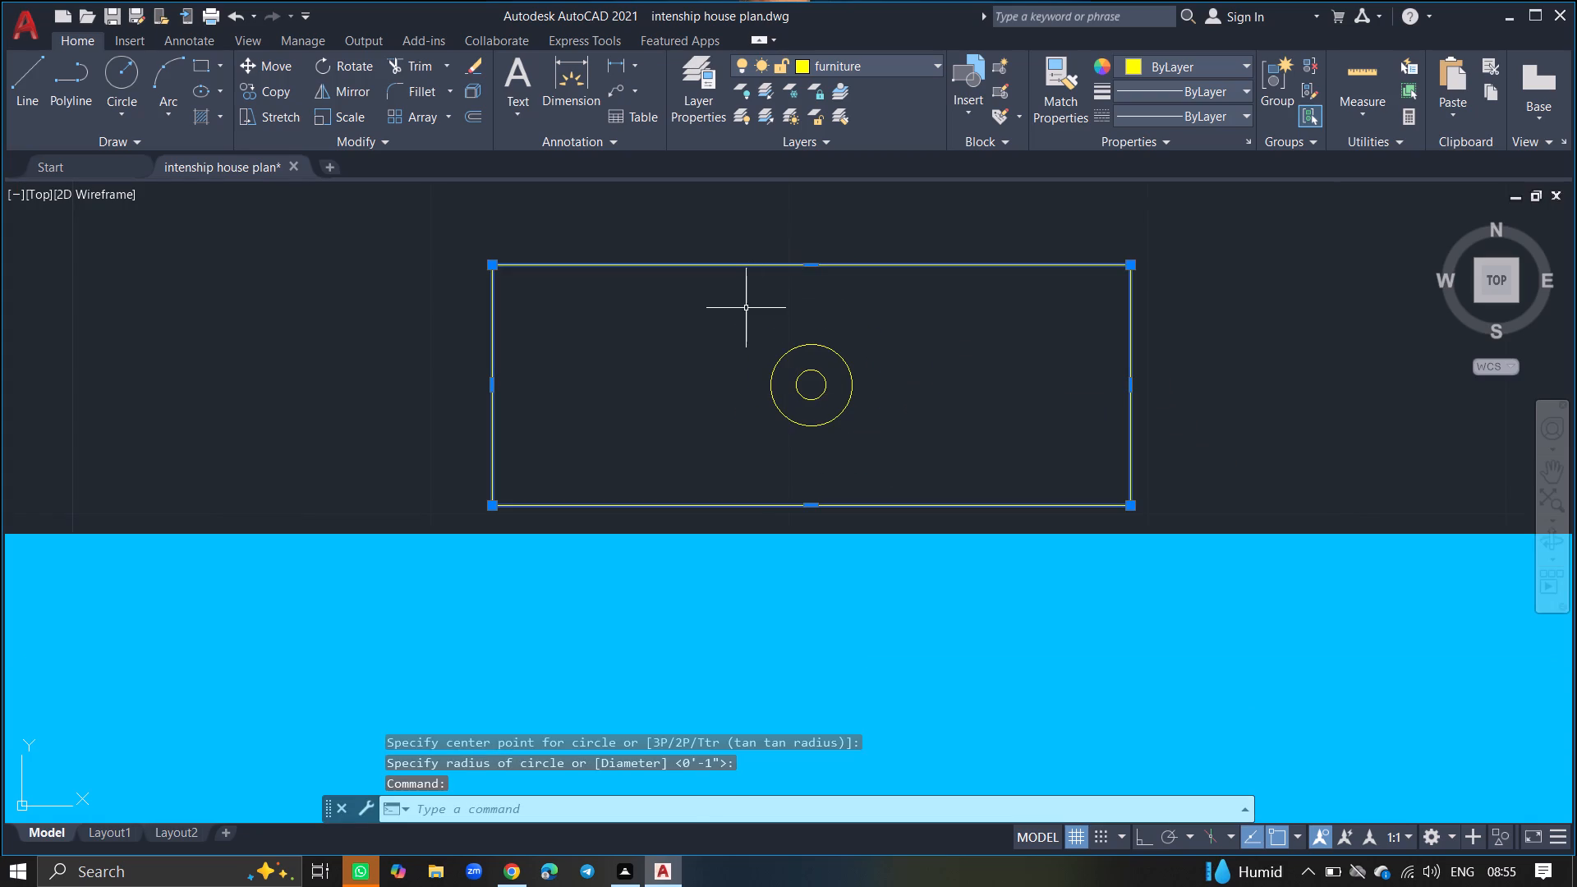
pyautogui.press('o')
pyautogui.write('FFSET')
pyautogui.press('Return')
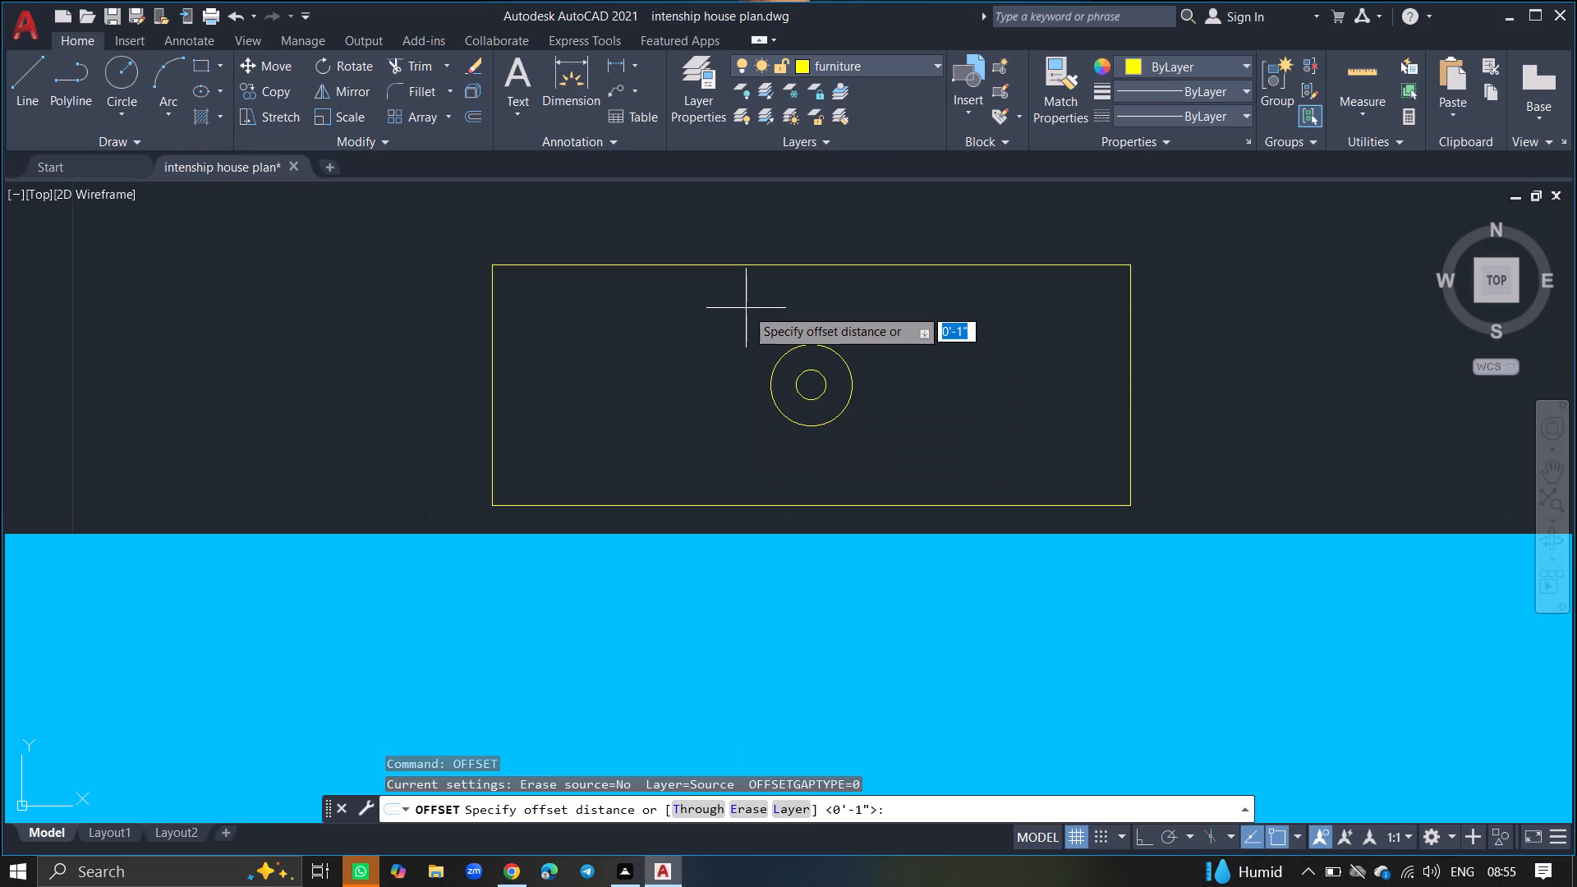
pyautogui.press('Return')
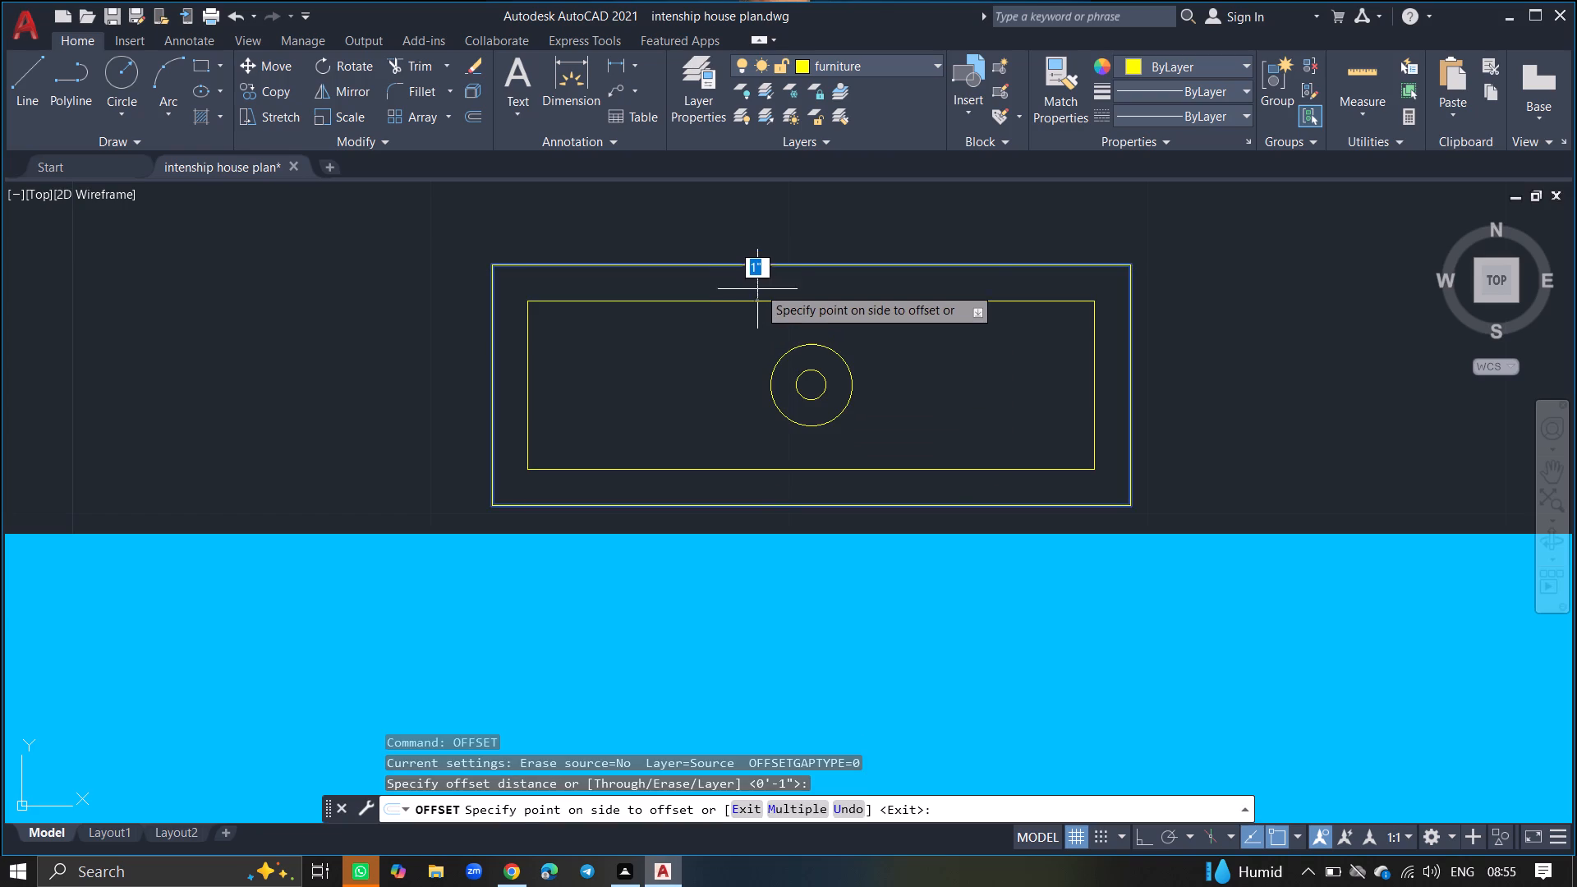
pyautogui.click(766, 222)
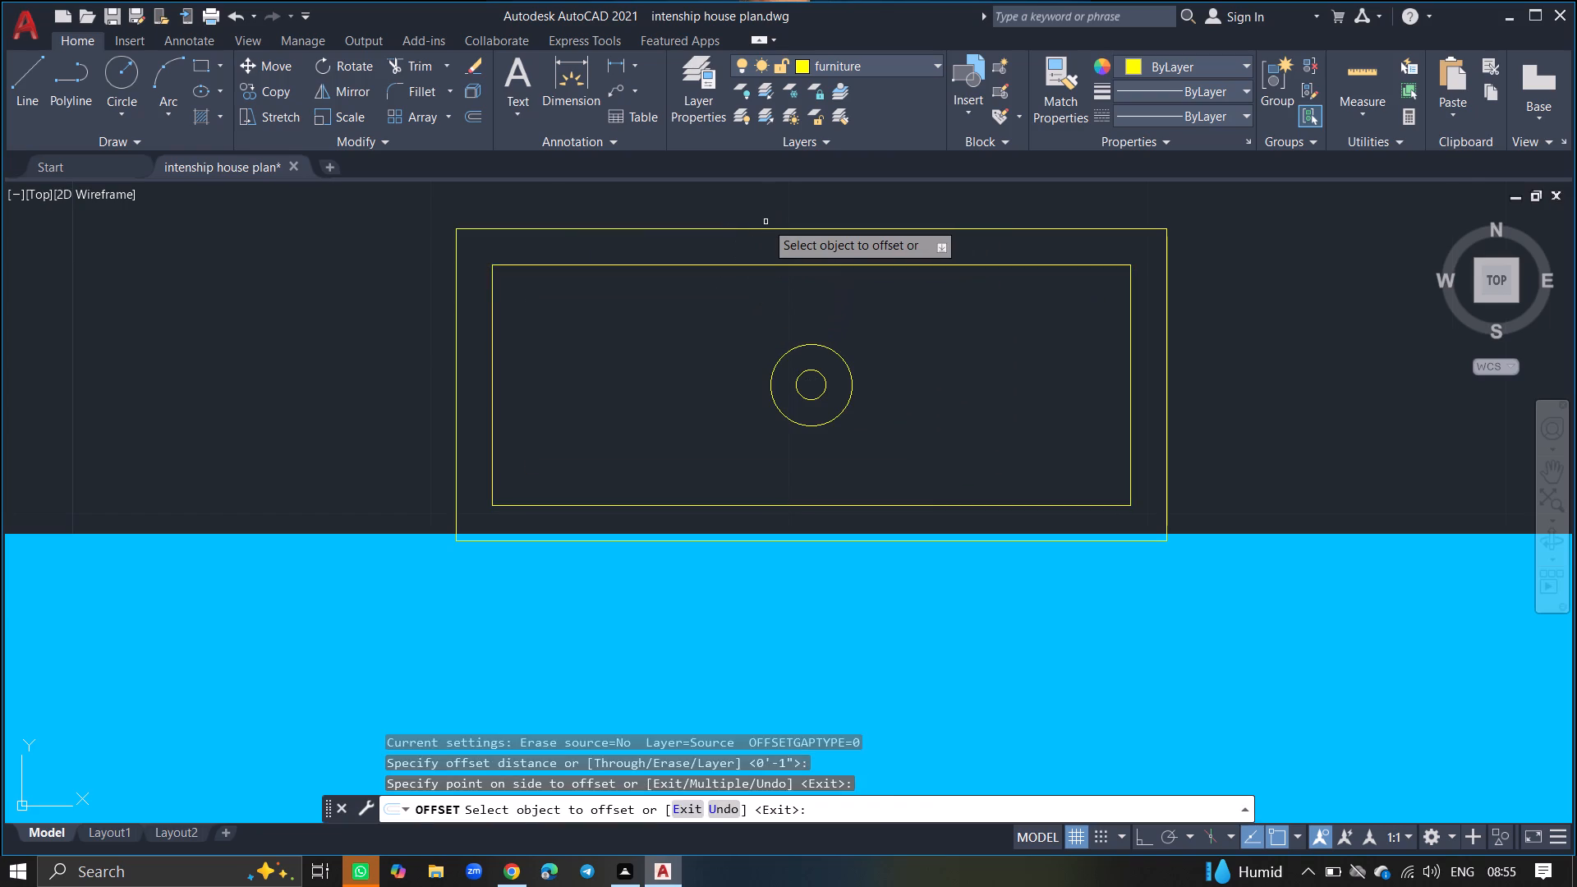
pyautogui.keyDown('ctrl'); pyautogui.scroll(-4, 766, 222); pyautogui.keyUp('ctrl')
pyautogui.press('Return')
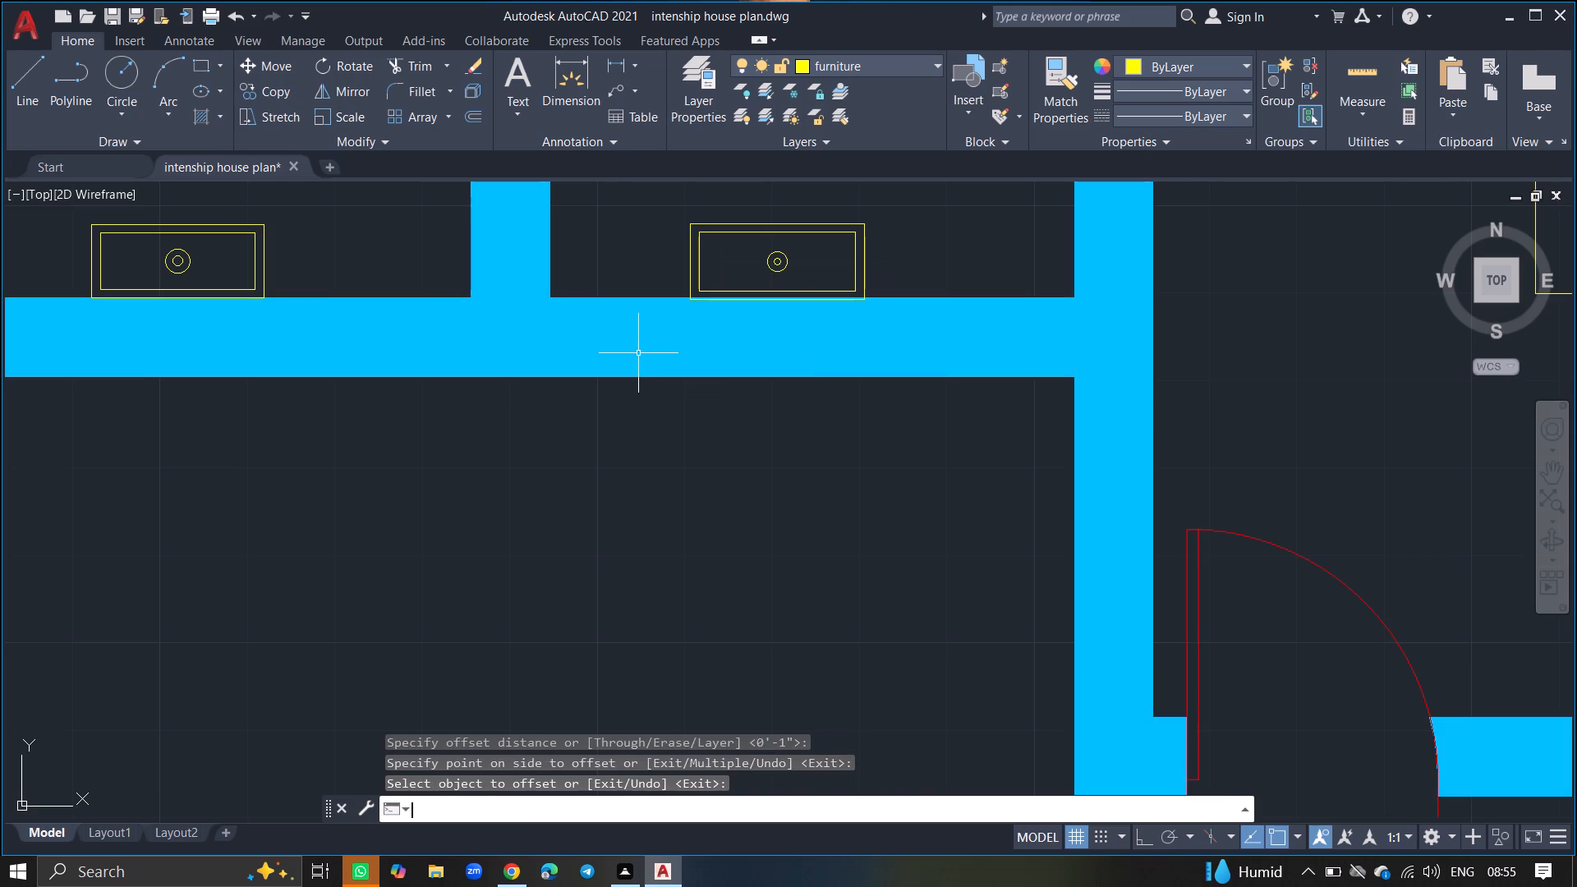
# Draw a washbasin rectangle in the southern bathroom, set against the south face of its north wall.
pyautogui.keyDown('ctrl'); pyautogui.scroll(-5, 638, 353); pyautogui.keyUp('ctrl')
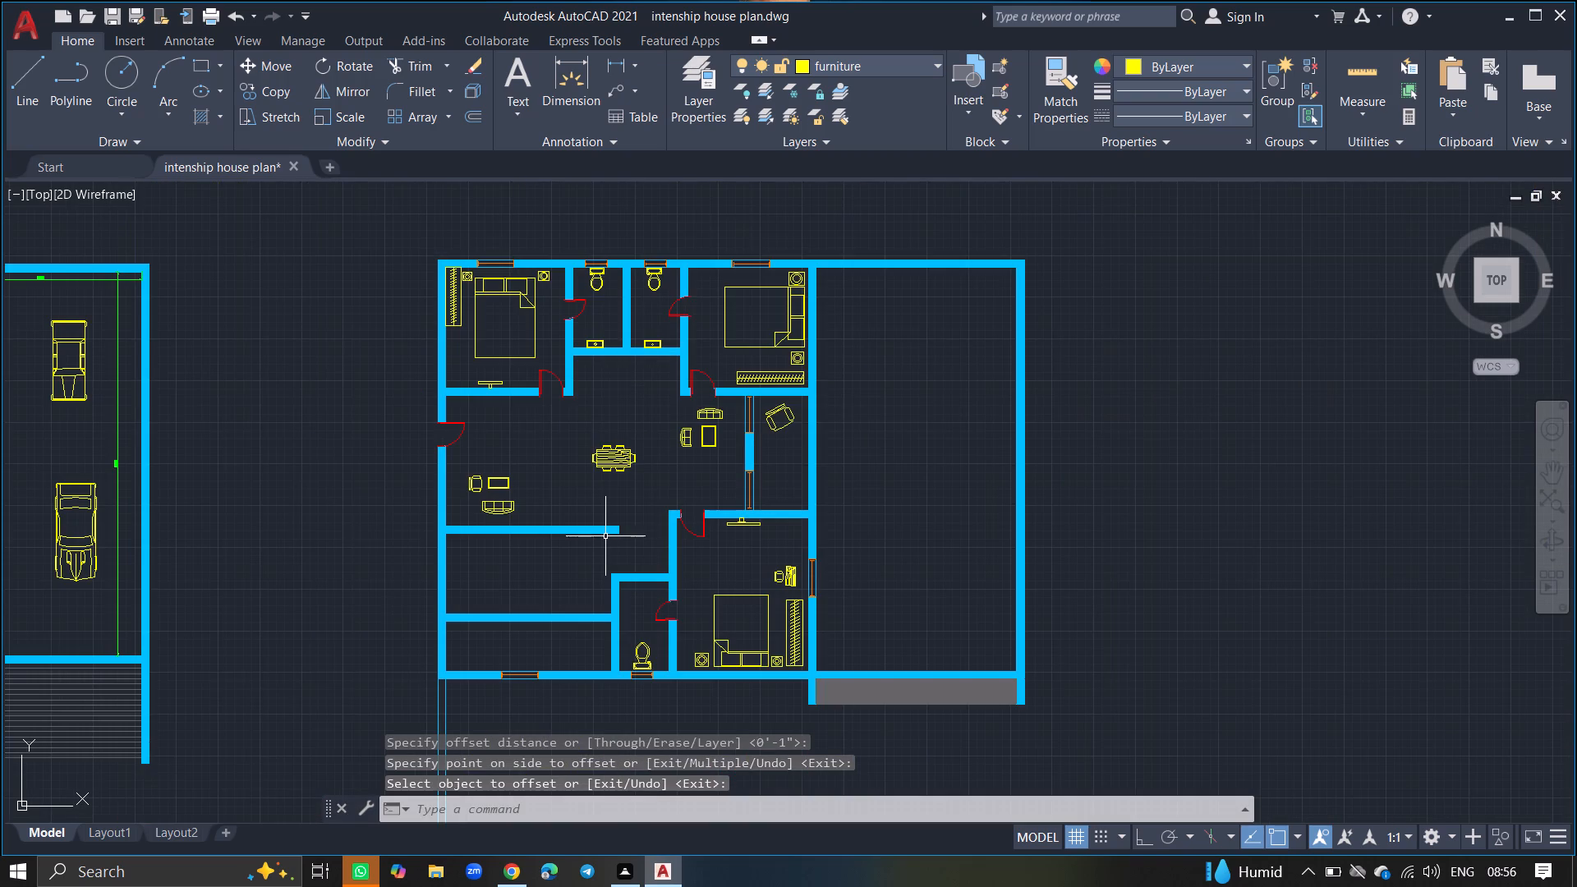
pyautogui.keyDown('ctrl'); pyautogui.scroll(2, 631, 610); pyautogui.keyUp('ctrl')
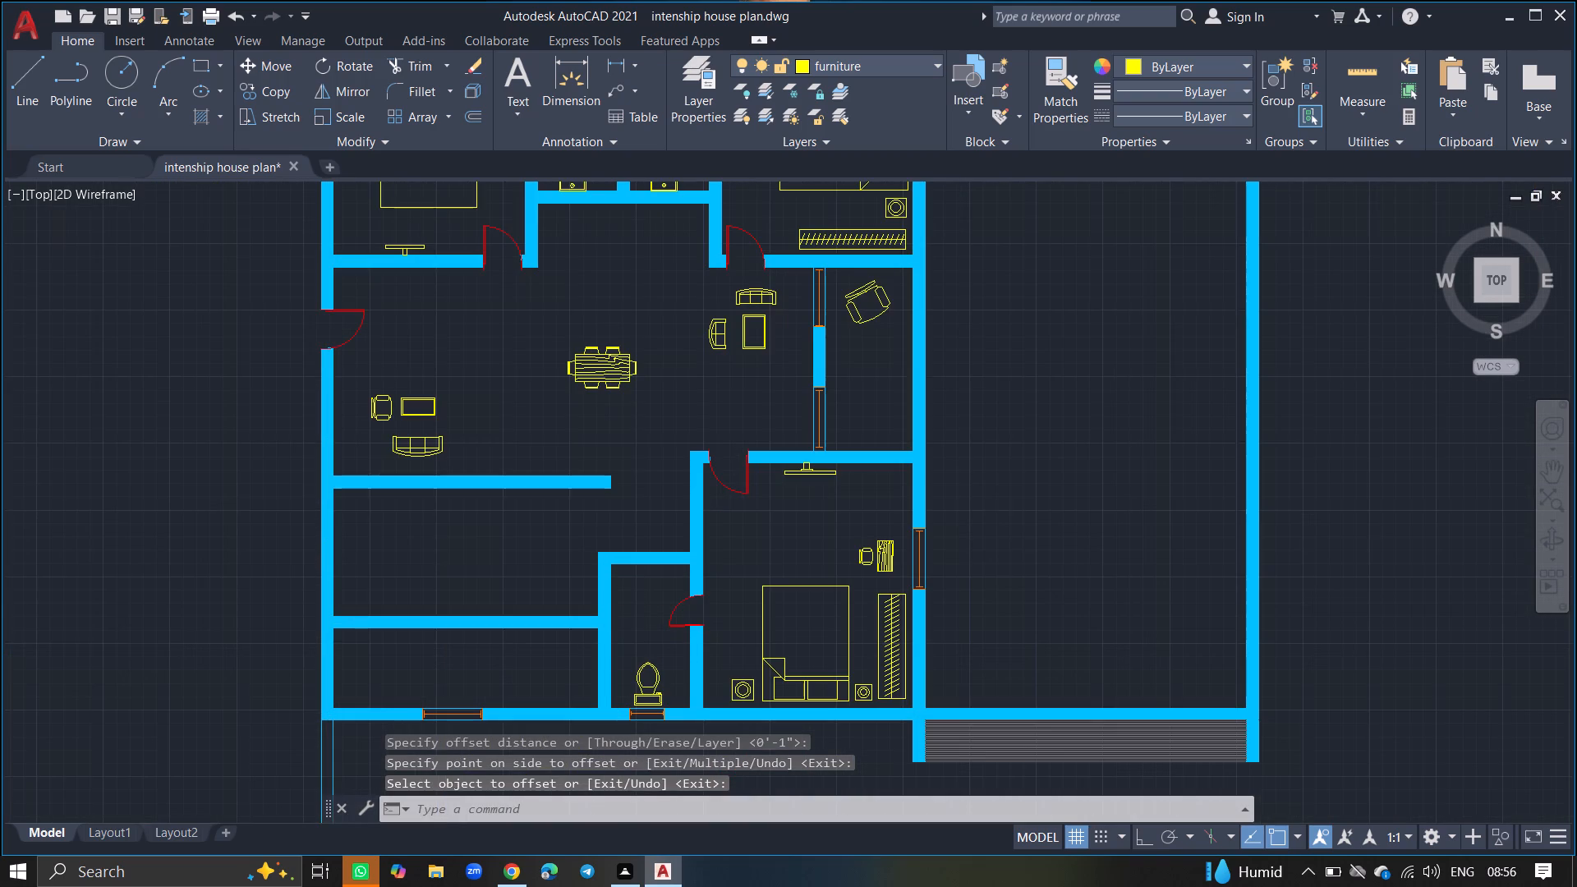
pyautogui.keyDown('ctrl'); pyautogui.scroll(3, 631, 610); pyautogui.keyUp('ctrl')
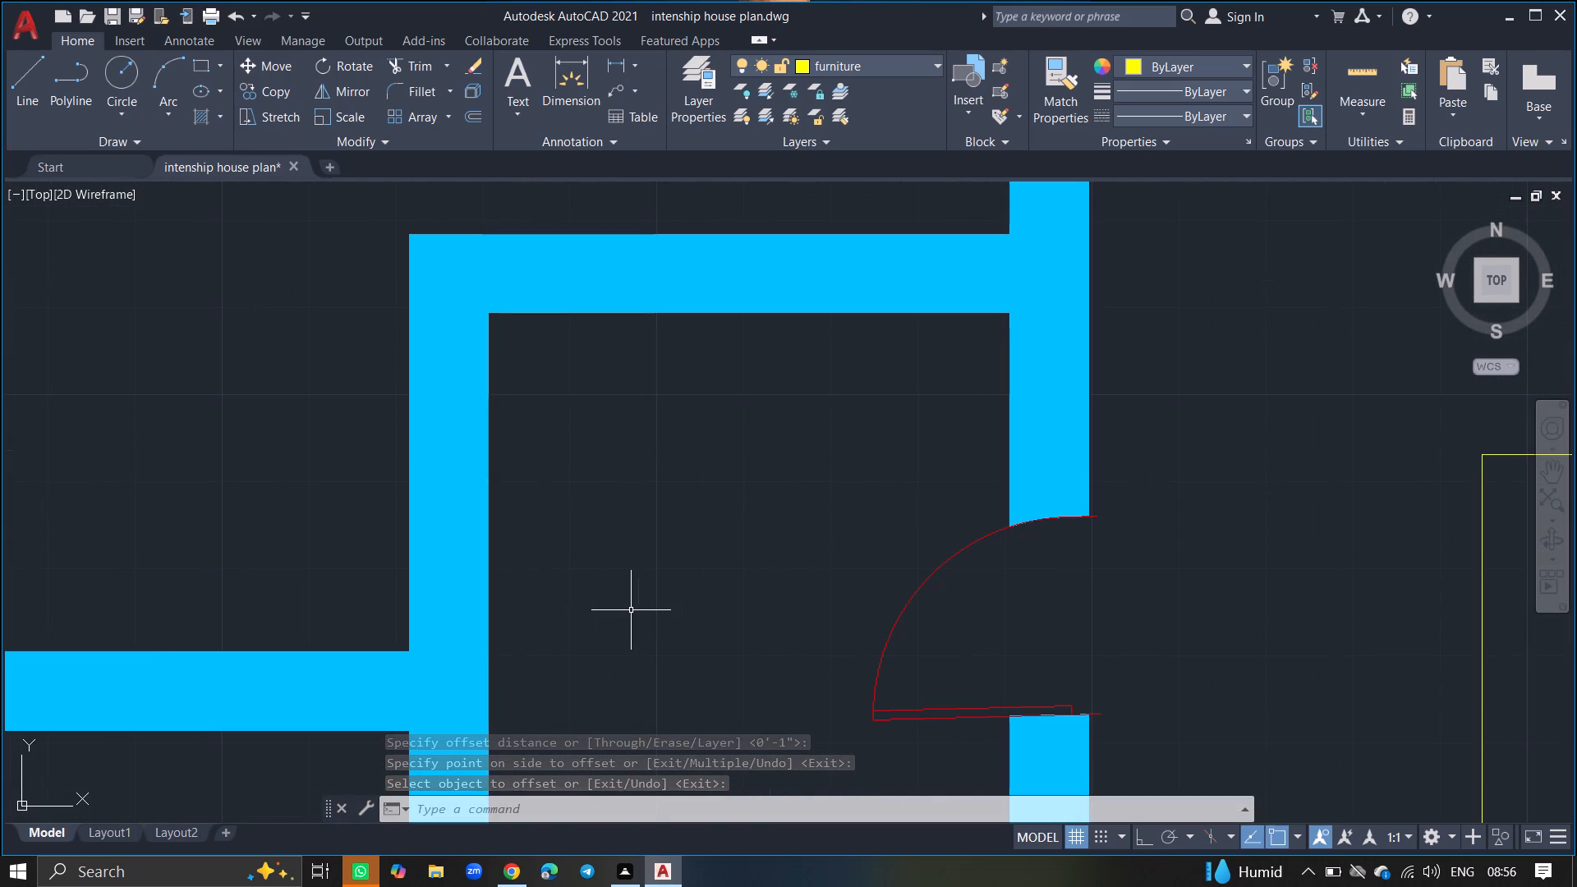
pyautogui.write('REC')
pyautogui.press('Return')
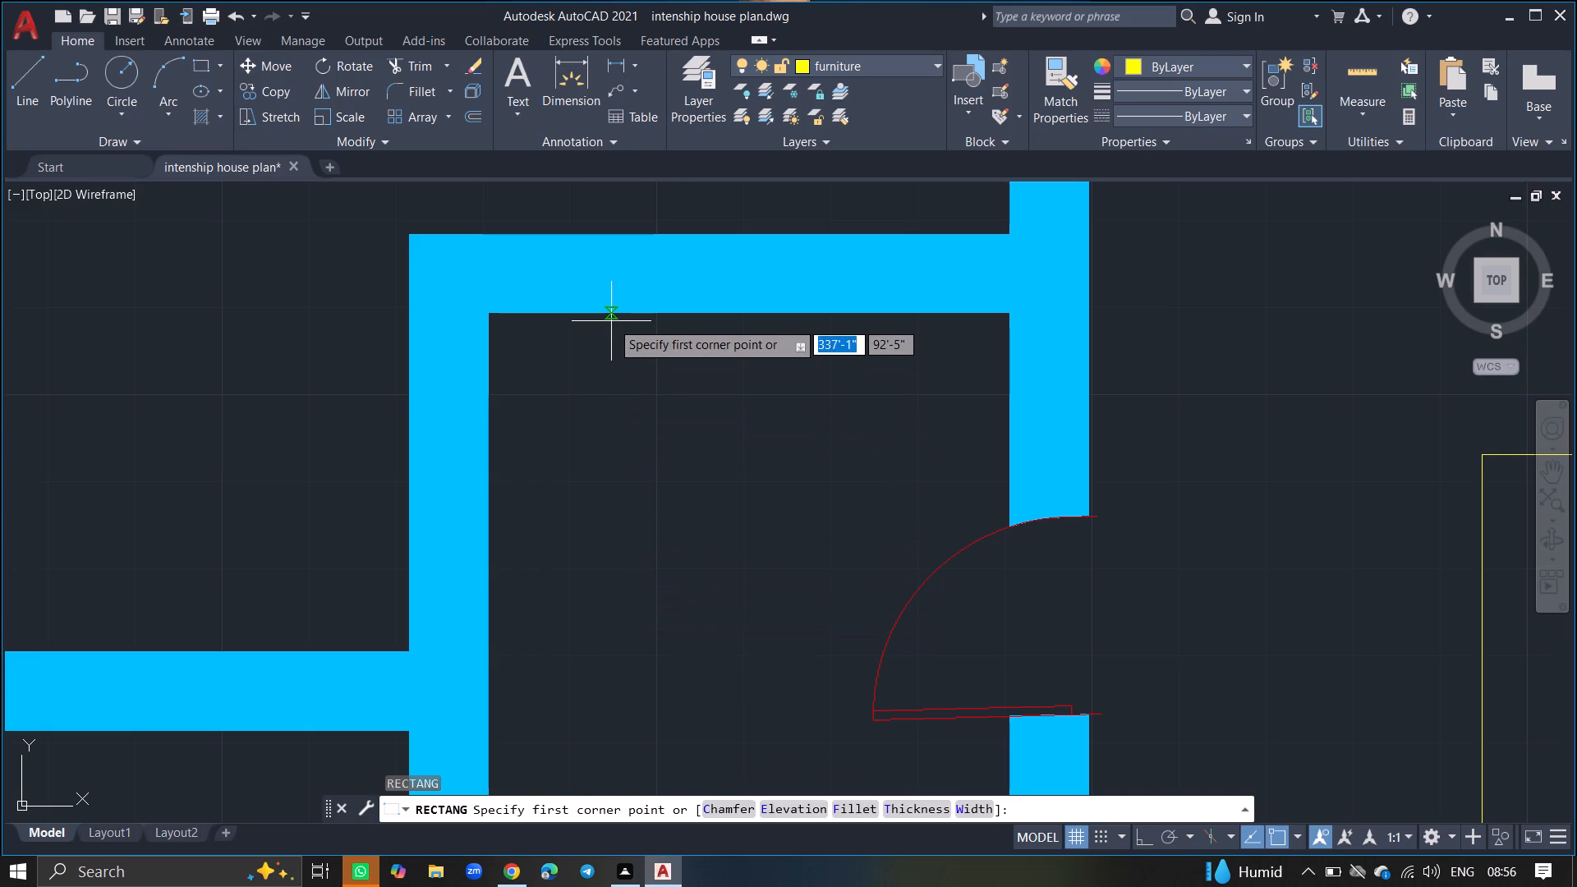
pyautogui.moveTo(615, 321); pyautogui.dragTo(745, 365)
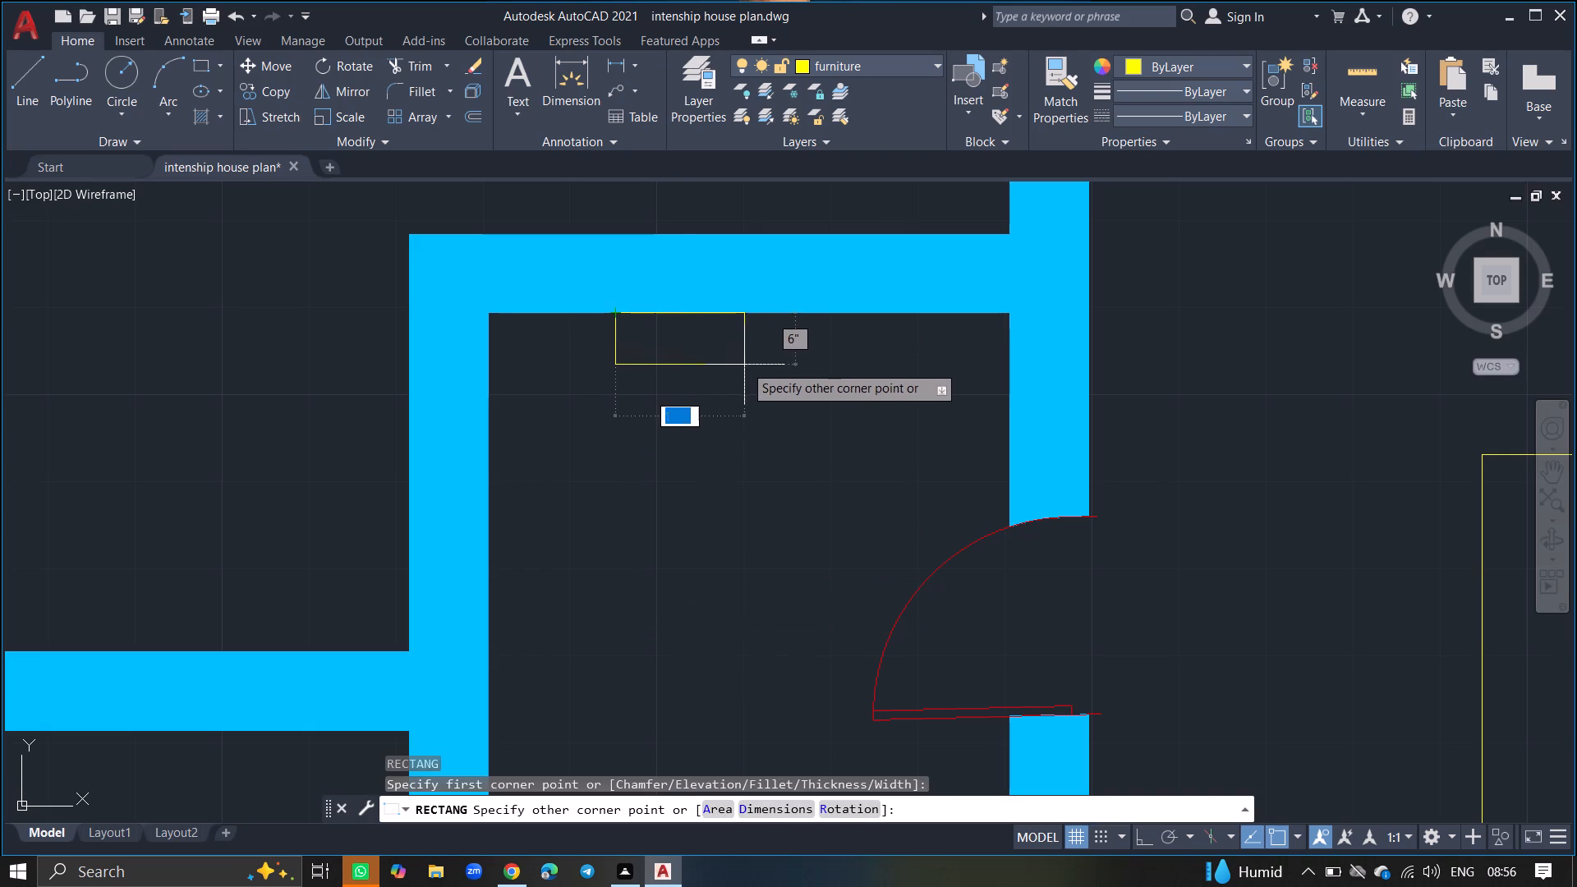
pyautogui.moveTo(745, 365); pyautogui.dragTo(770, 375)
pyautogui.click(770, 375)
pyautogui.keyDown('ctrl'); pyautogui.scroll(2, 668, 325); pyautogui.keyUp('ctrl')
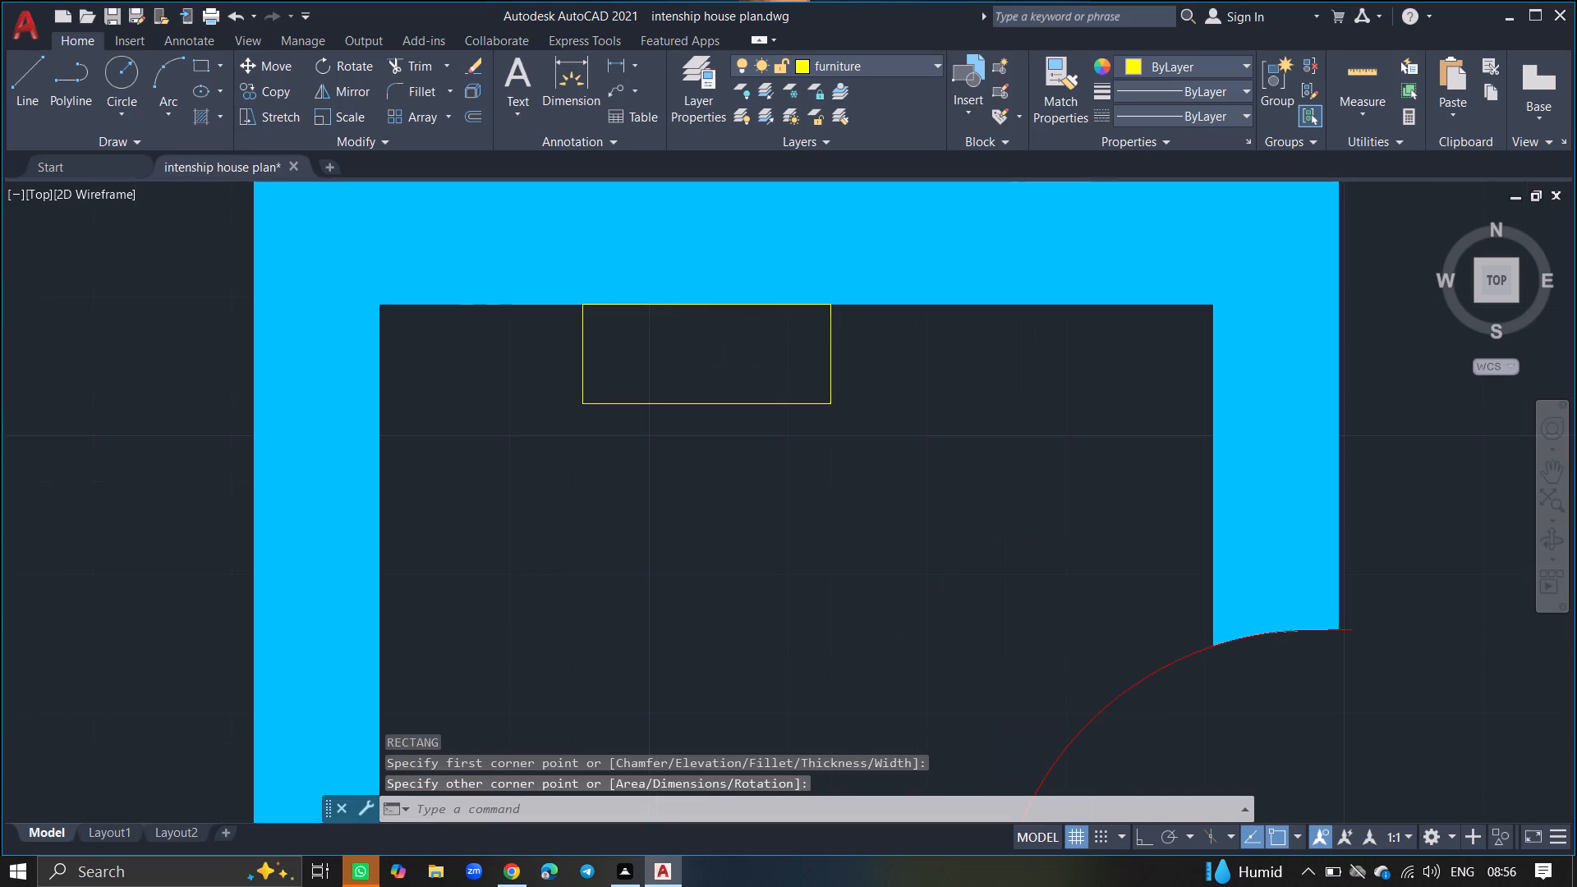
# Draw two concentric drain circles at the centre of the southern bathroom's washbasin rectangle, the outer one about 1" in radius.
pyautogui.keyDown('ctrl'); pyautogui.scroll(1, 668, 325); pyautogui.keyUp('ctrl')
pyautogui.write('CIRCLE')
pyautogui.press('Return')
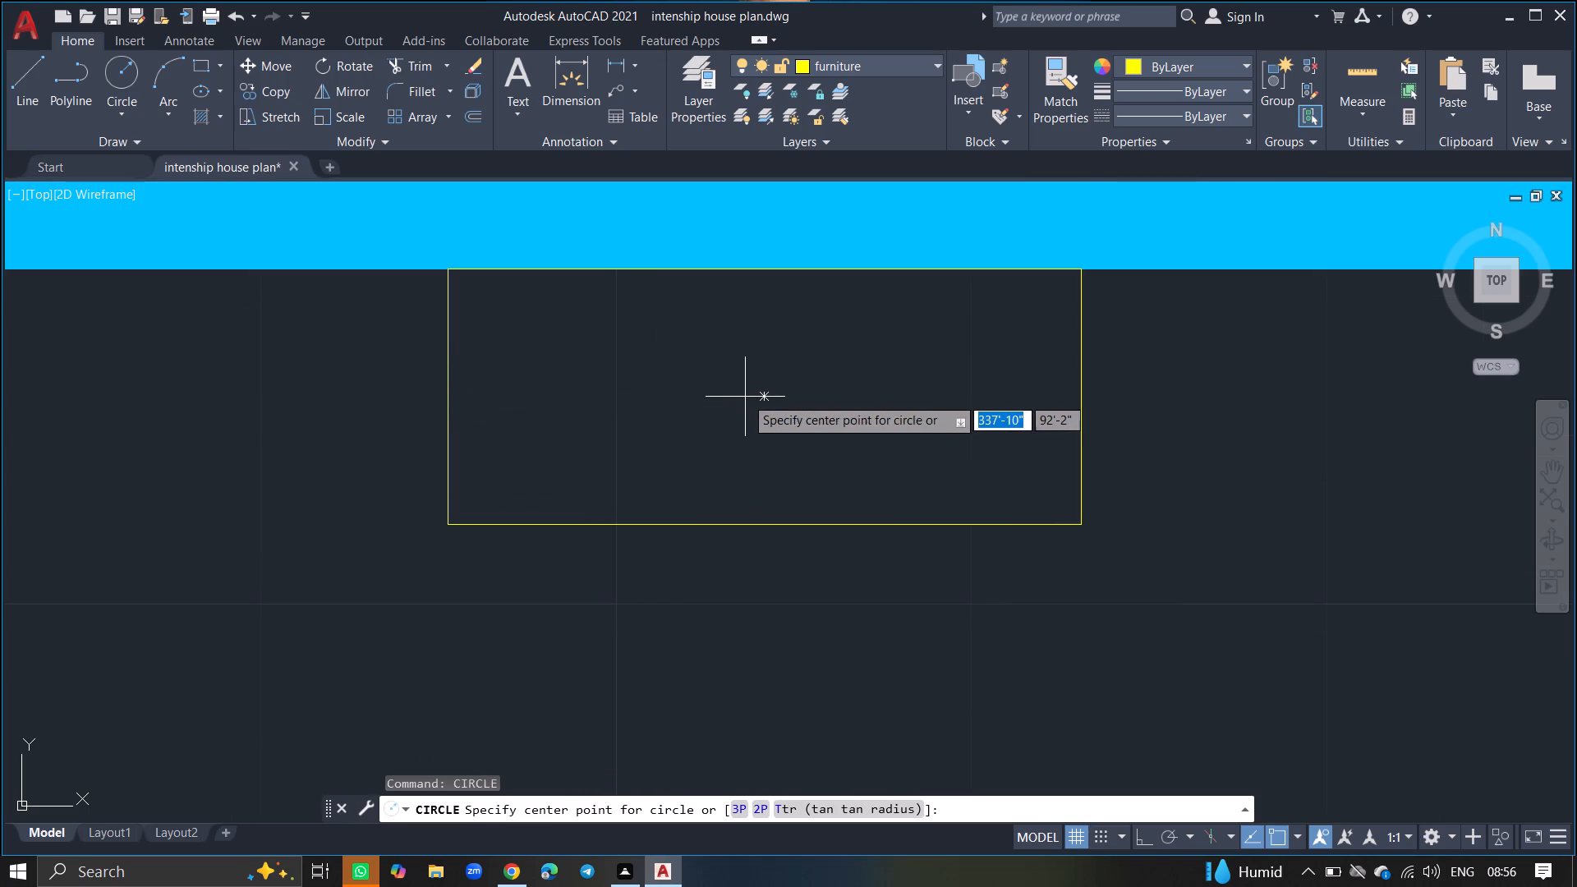
pyautogui.click(763, 393)
pyautogui.moveTo(761, 365); pyautogui.dragTo(761, 388)
pyautogui.write('CIRCLE')
pyautogui.press('Return')
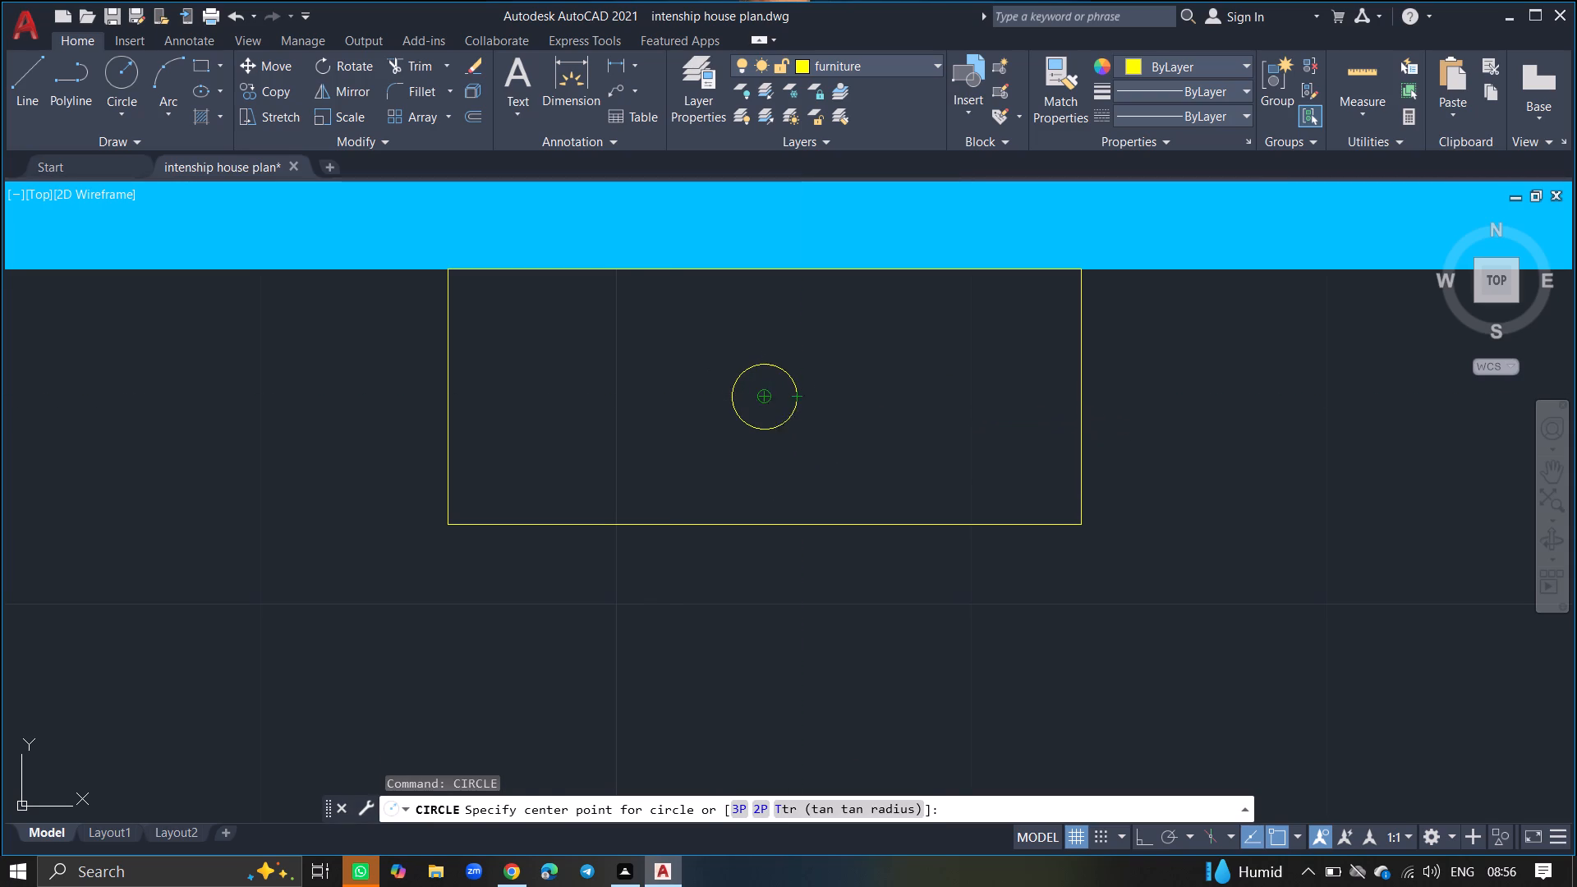
pyautogui.click(764, 400)
pyautogui.click(762, 385)
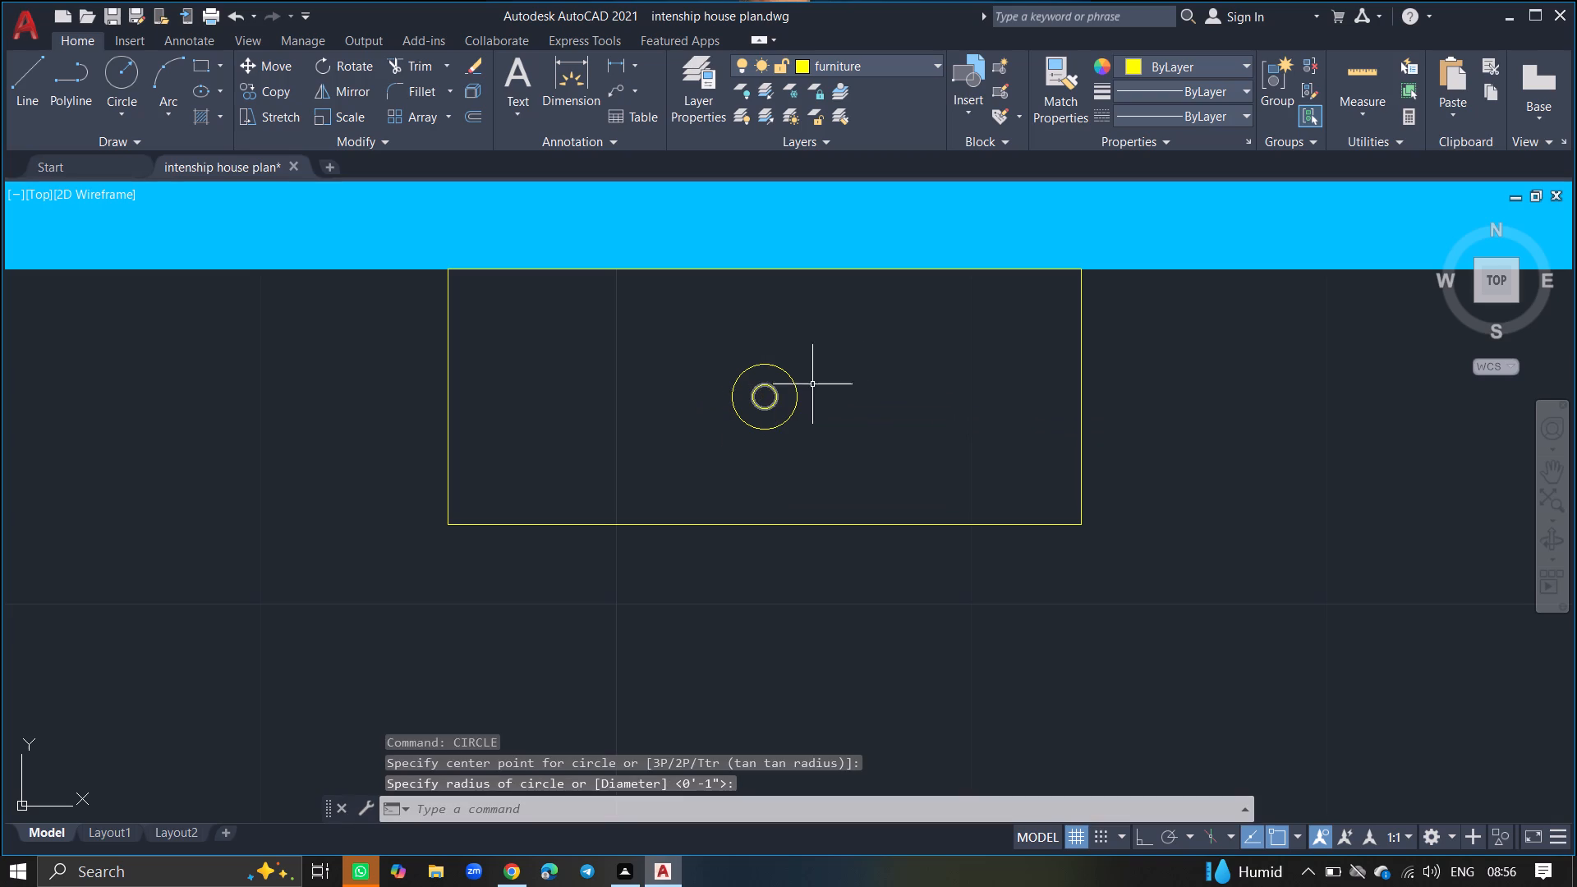
pyautogui.write('RE')
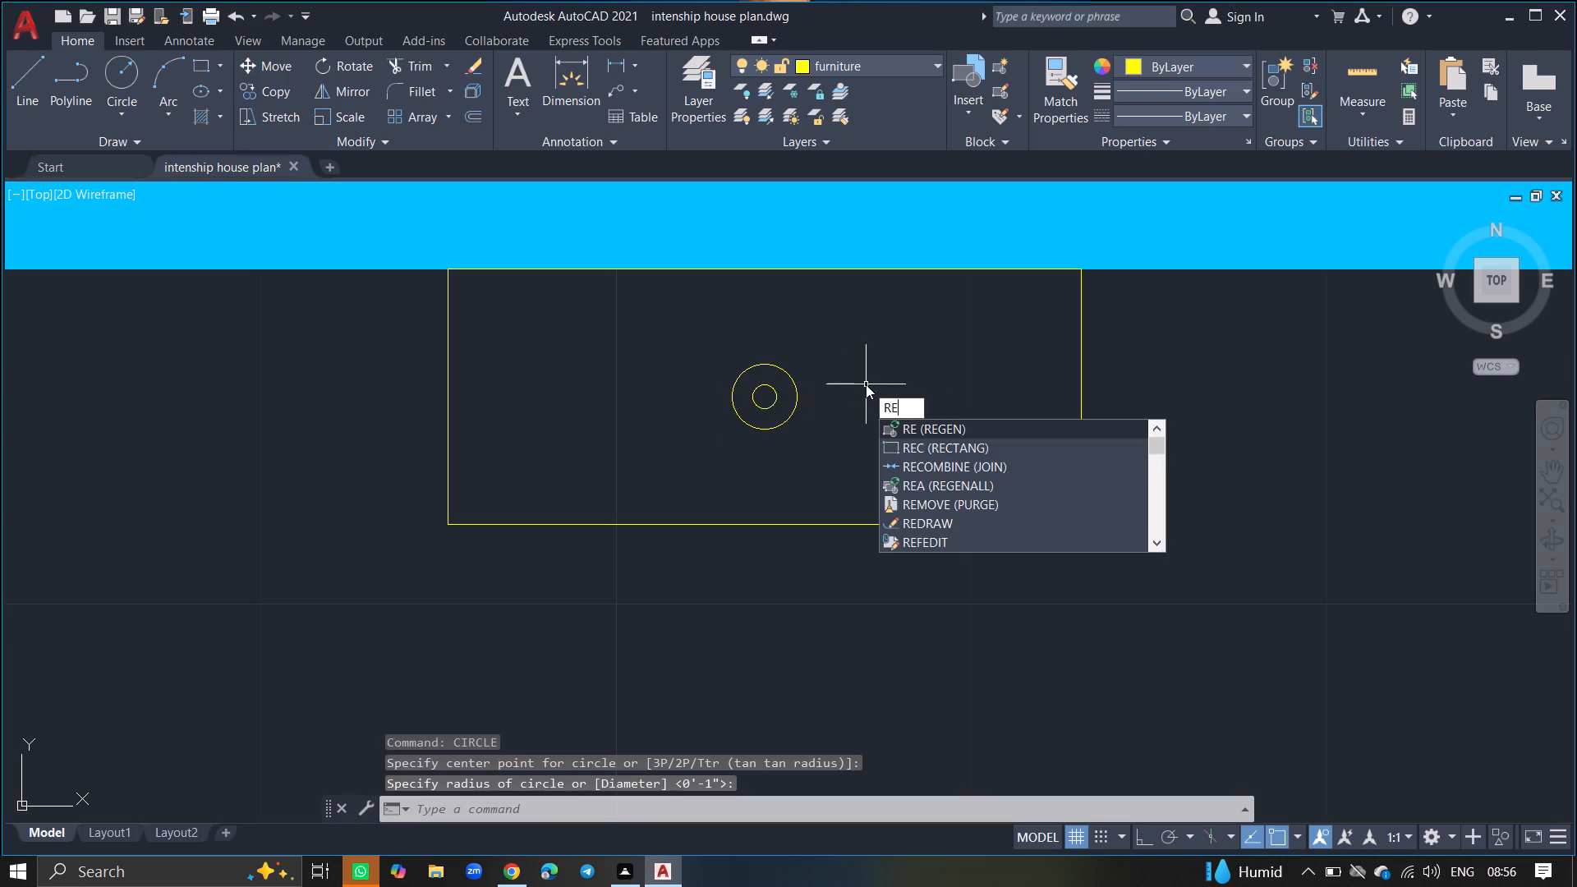
pyautogui.press('Escape')
# Save the drawing.
pyautogui.hotkey('ctrl', 's')
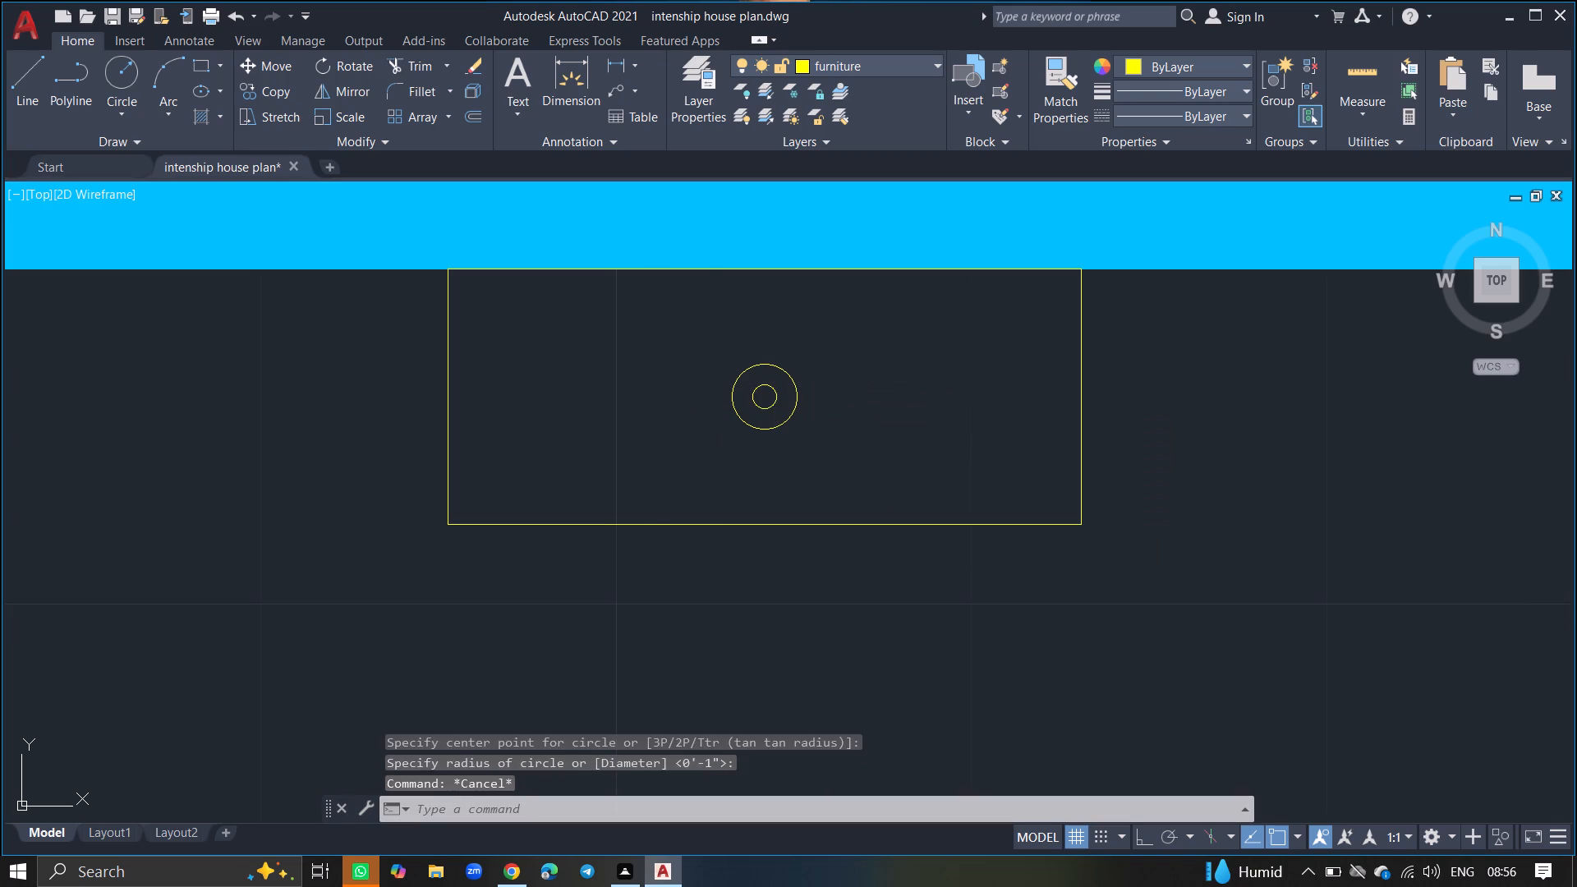
pyautogui.hotkey('ctrl', 's')
# Offset the southern bathroom's washbasin rectangle 1" outward to form the basin's outer edge.
pyautogui.write('OFFSET')
pyautogui.press('Return')
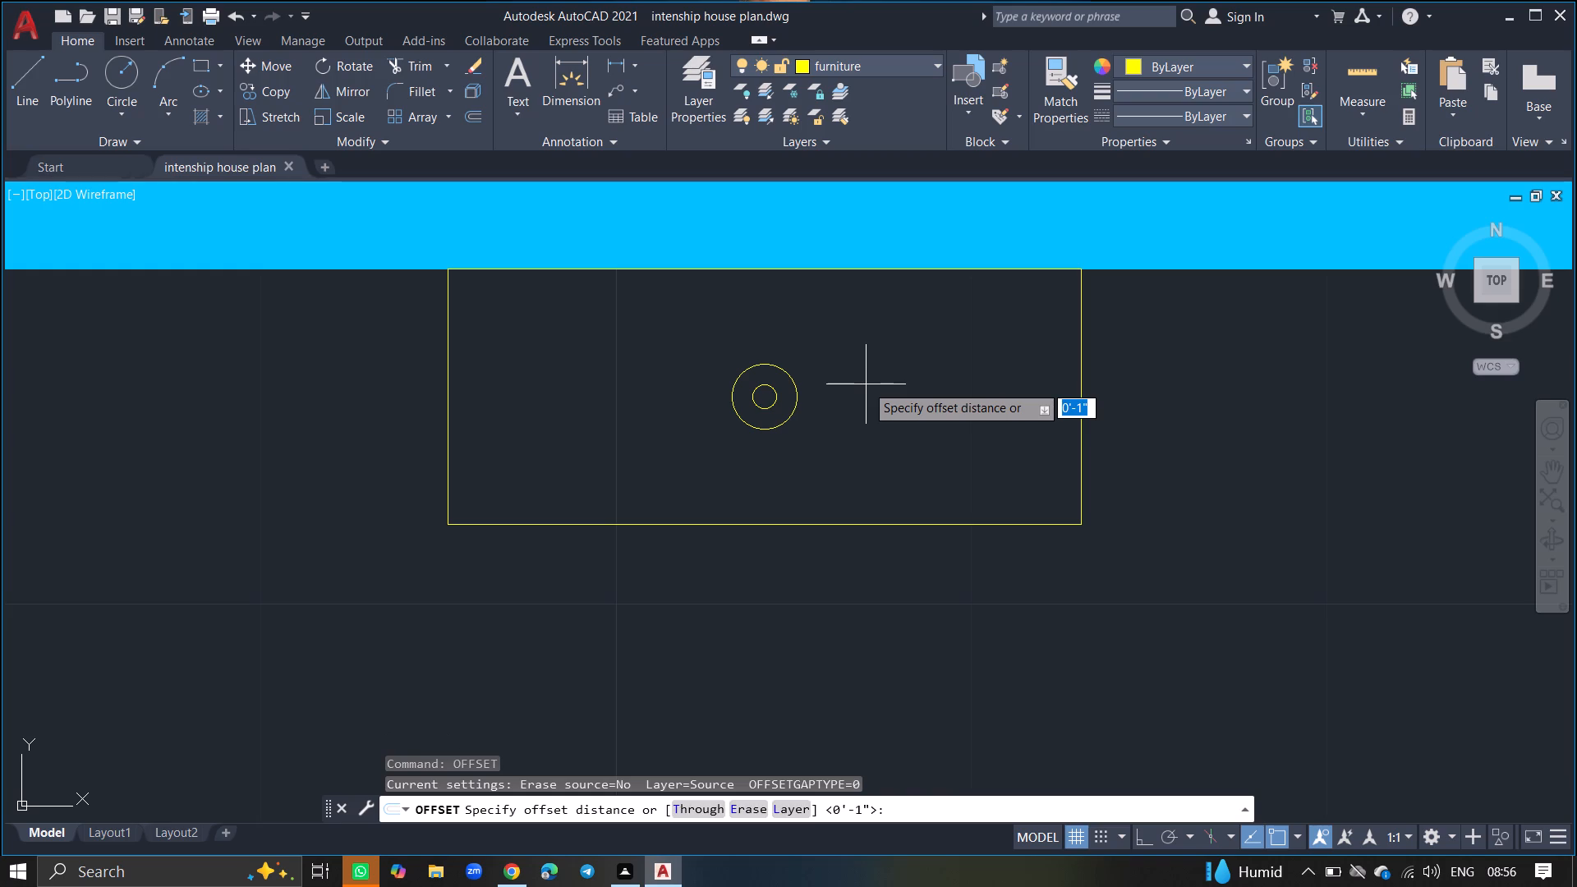
pyautogui.press('Return')
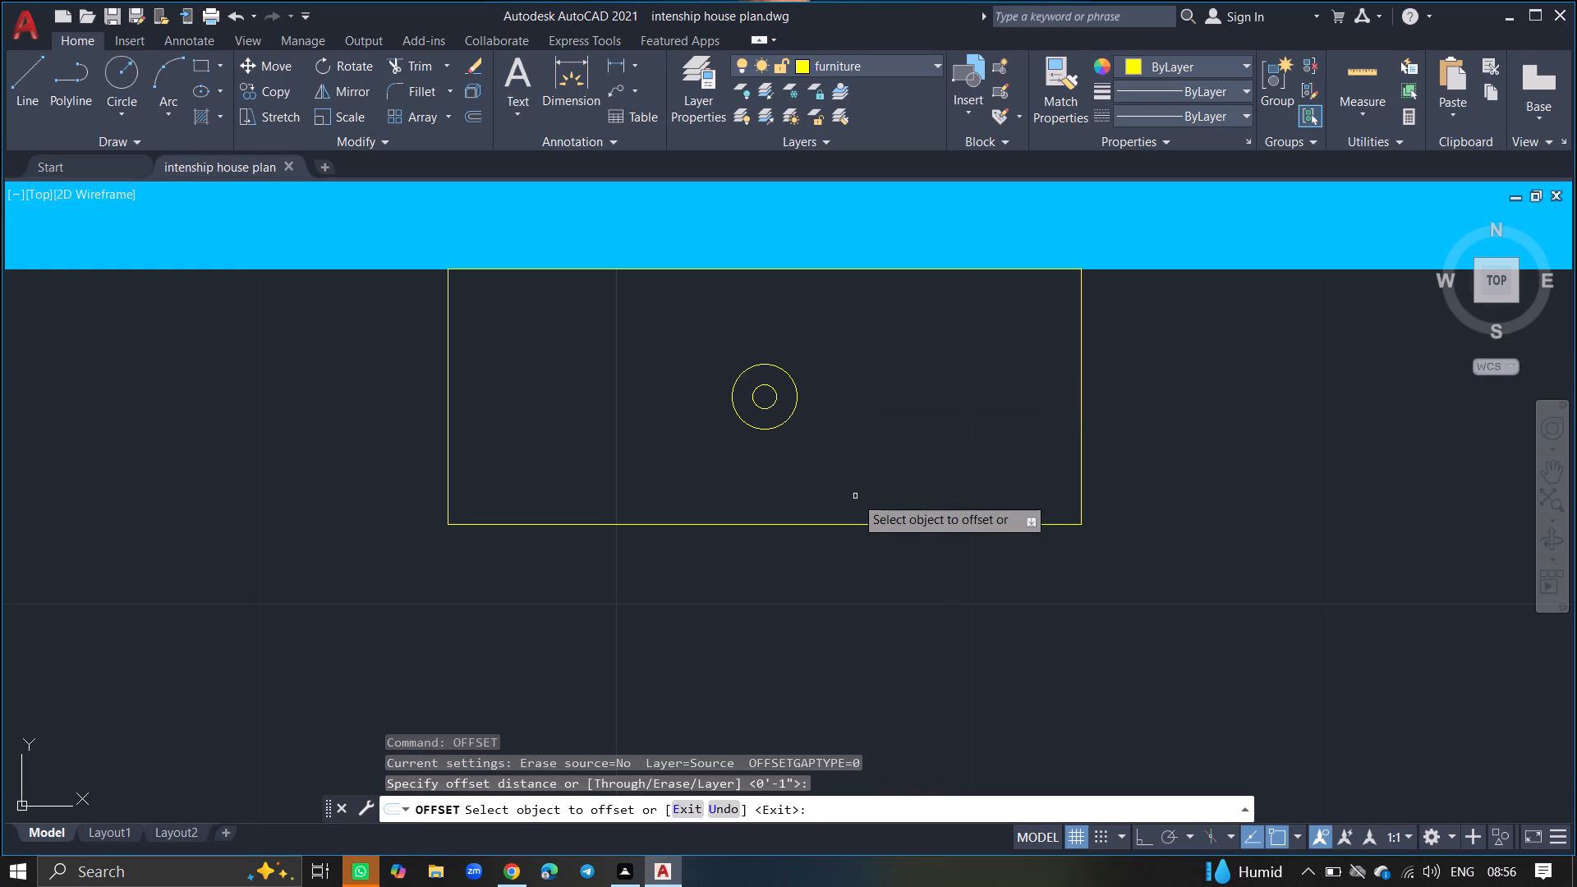
pyautogui.click(844, 522)
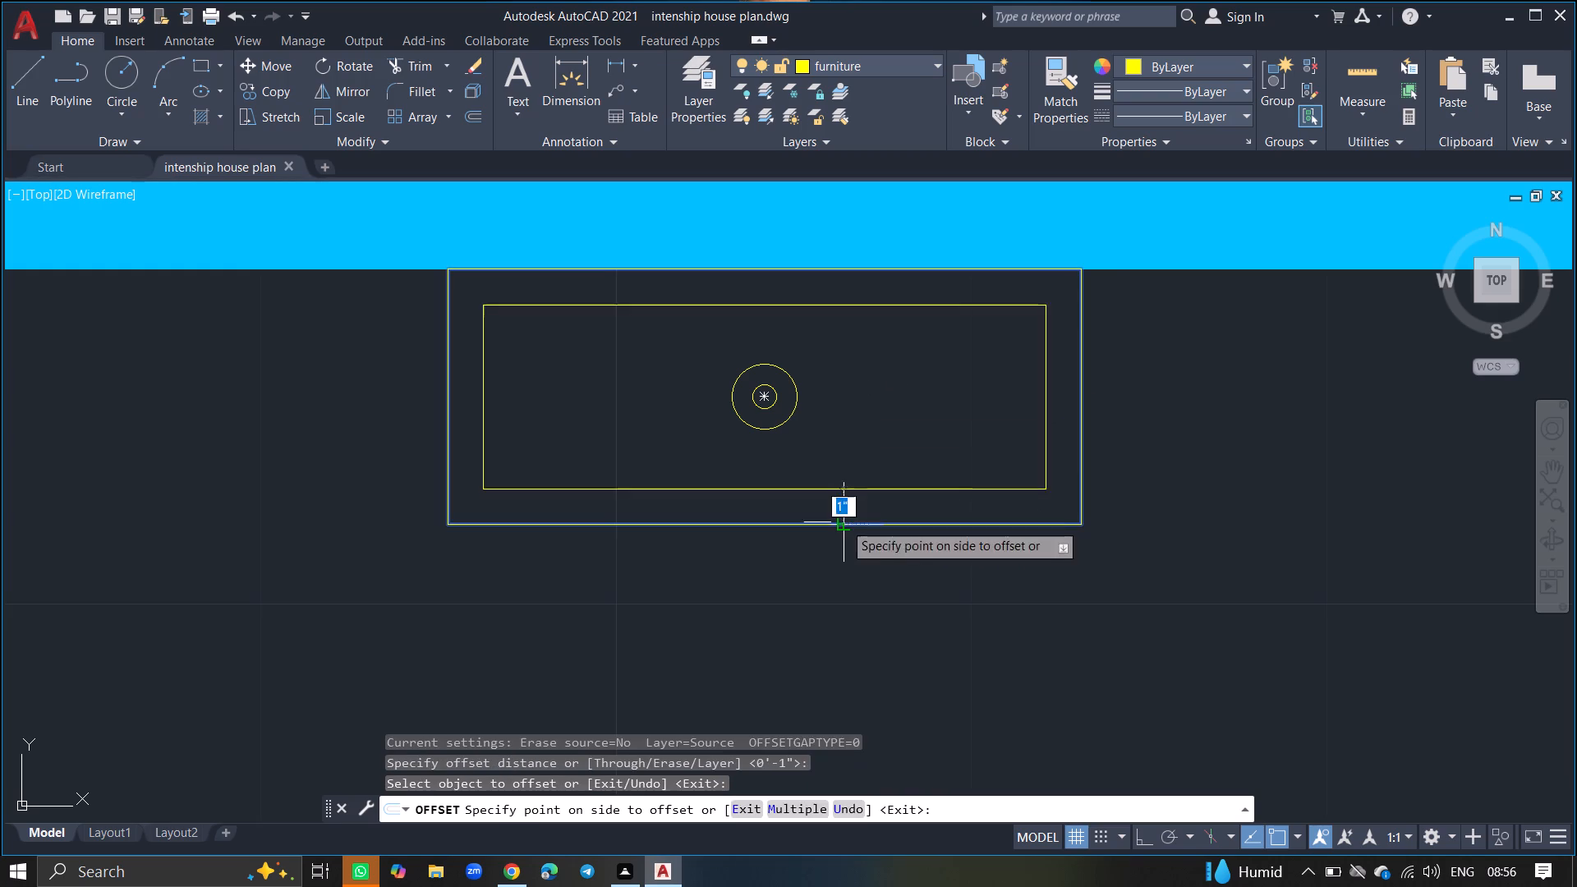
pyautogui.click(835, 580)
pyautogui.keyDown('ctrl'); pyautogui.scroll(-4, 835, 580); pyautogui.keyUp('ctrl')
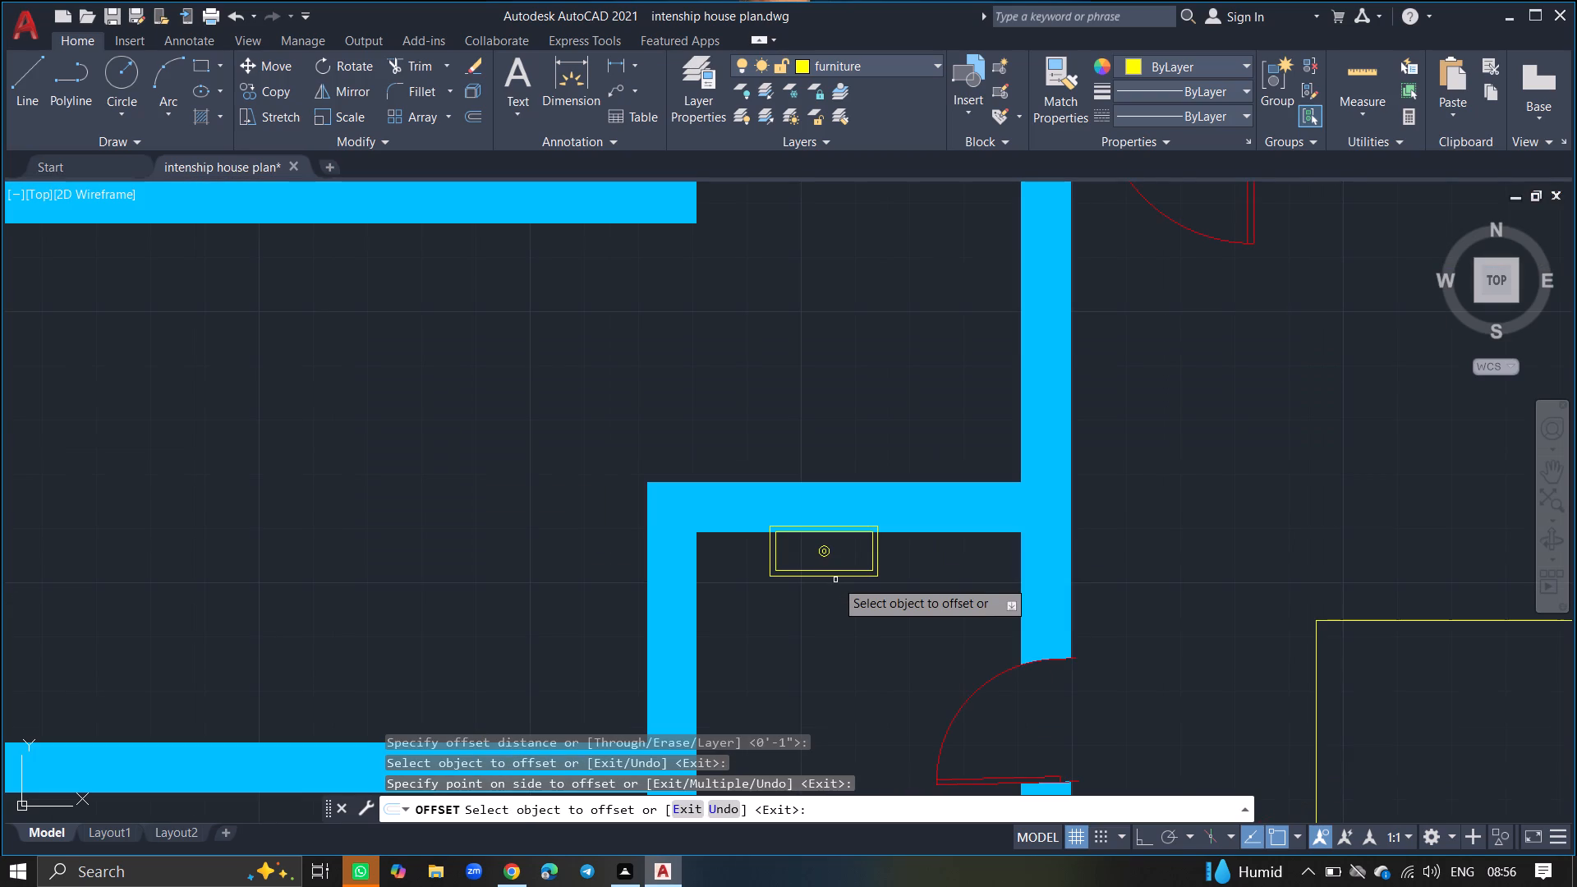
pyautogui.keyDown('ctrl'); pyautogui.scroll(3, 785, 510); pyautogui.keyUp('ctrl')
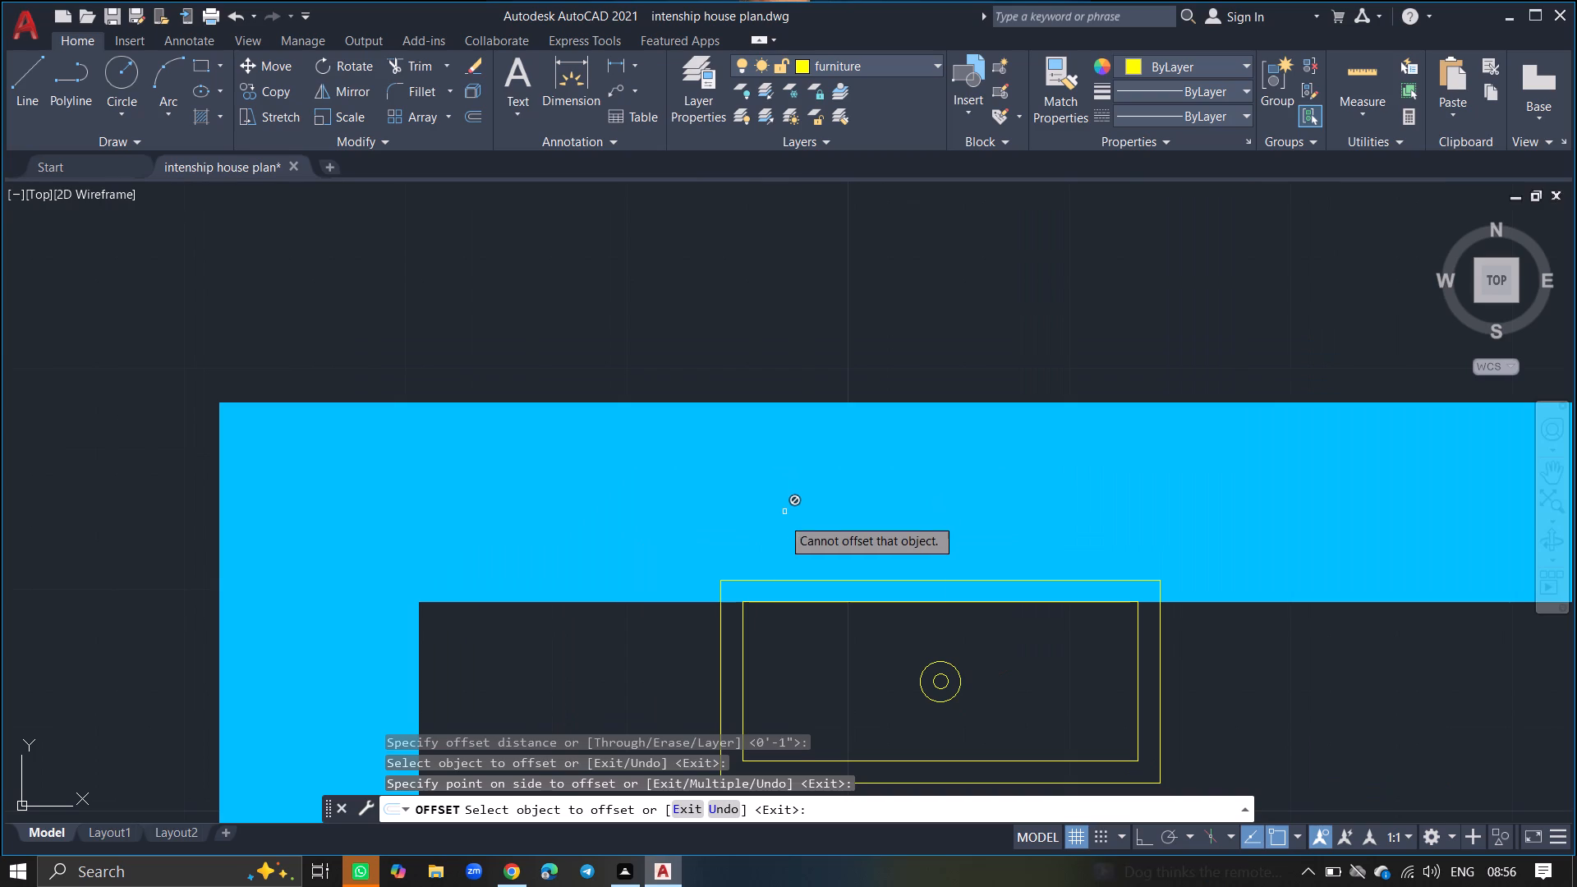
pyautogui.press('Return')
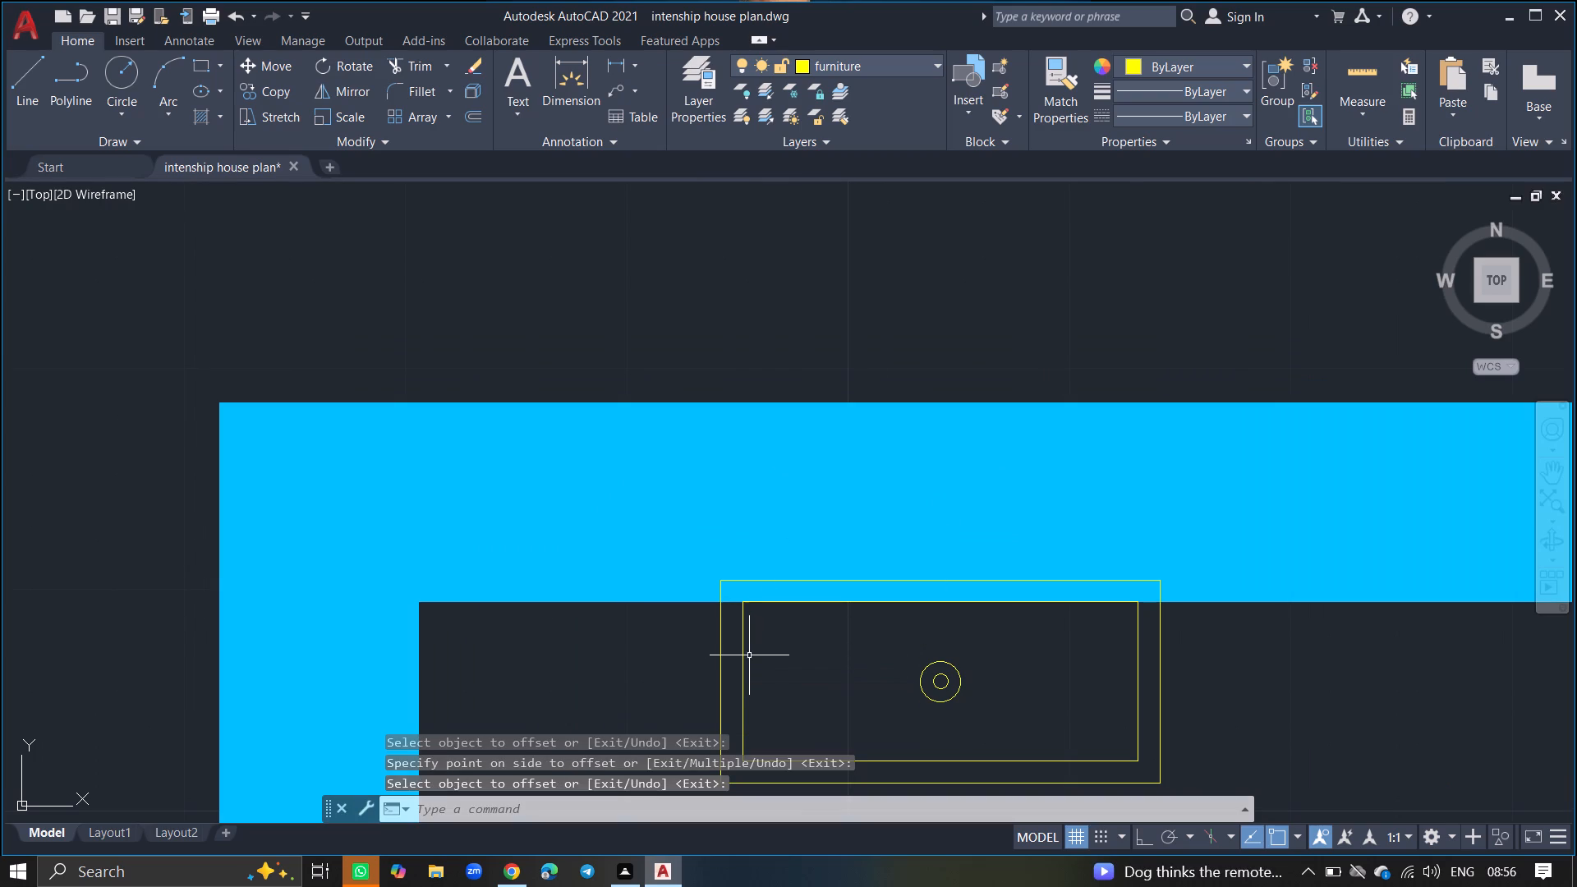
# Move both rectangles of the southern bathroom's washbasin slightly south, clear of the north wall, leaving the drain circles in place.
pyautogui.click(752, 656)
pyautogui.click(644, 671)
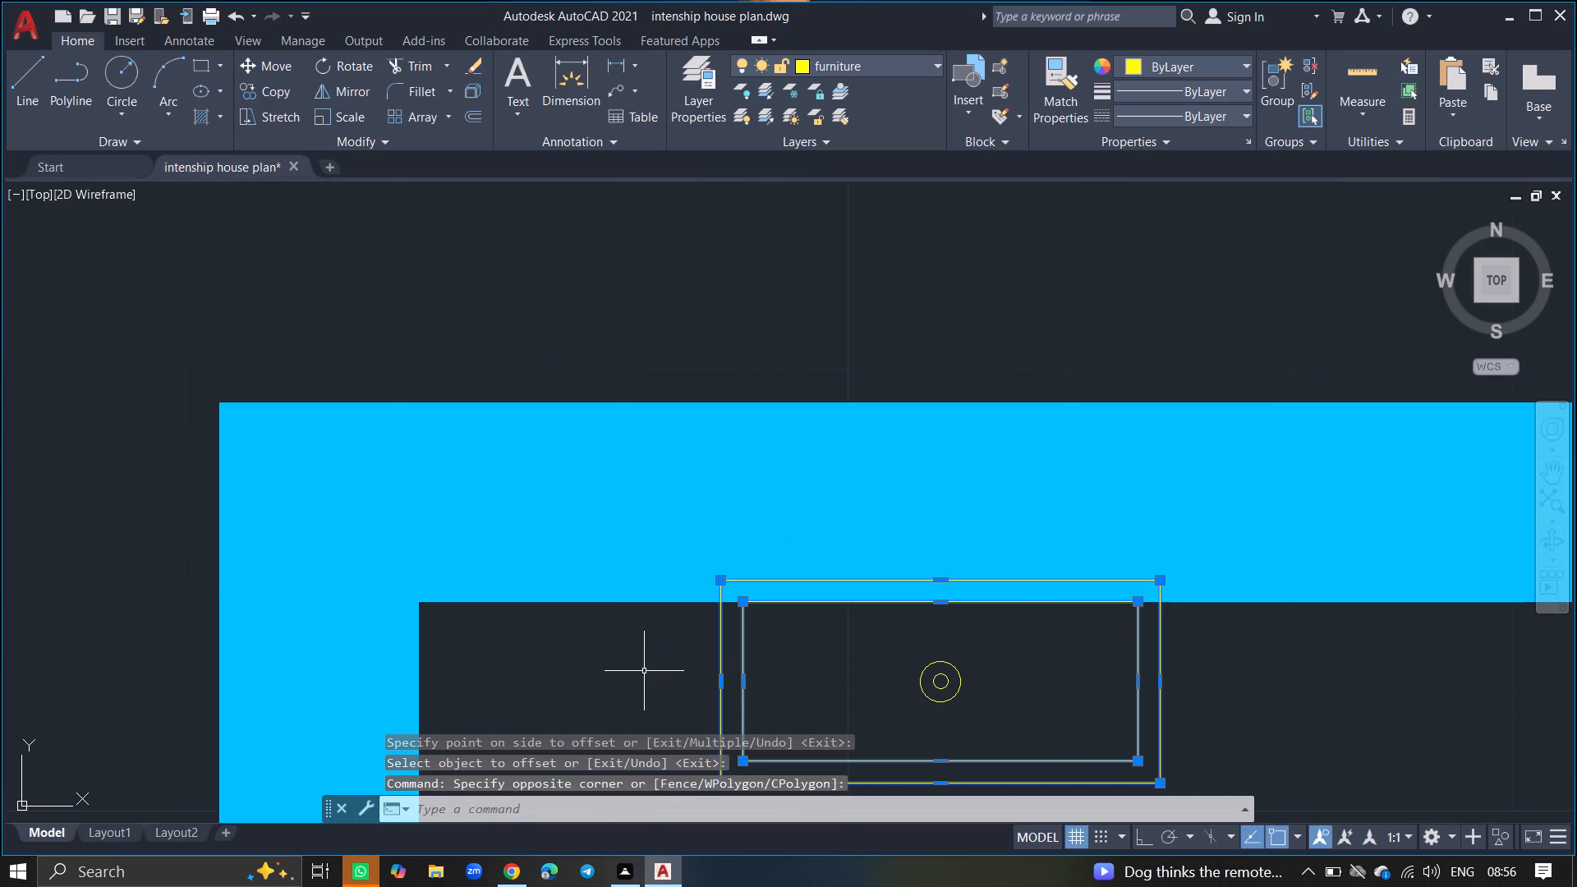
pyautogui.write('MOVE')
pyautogui.press('Return')
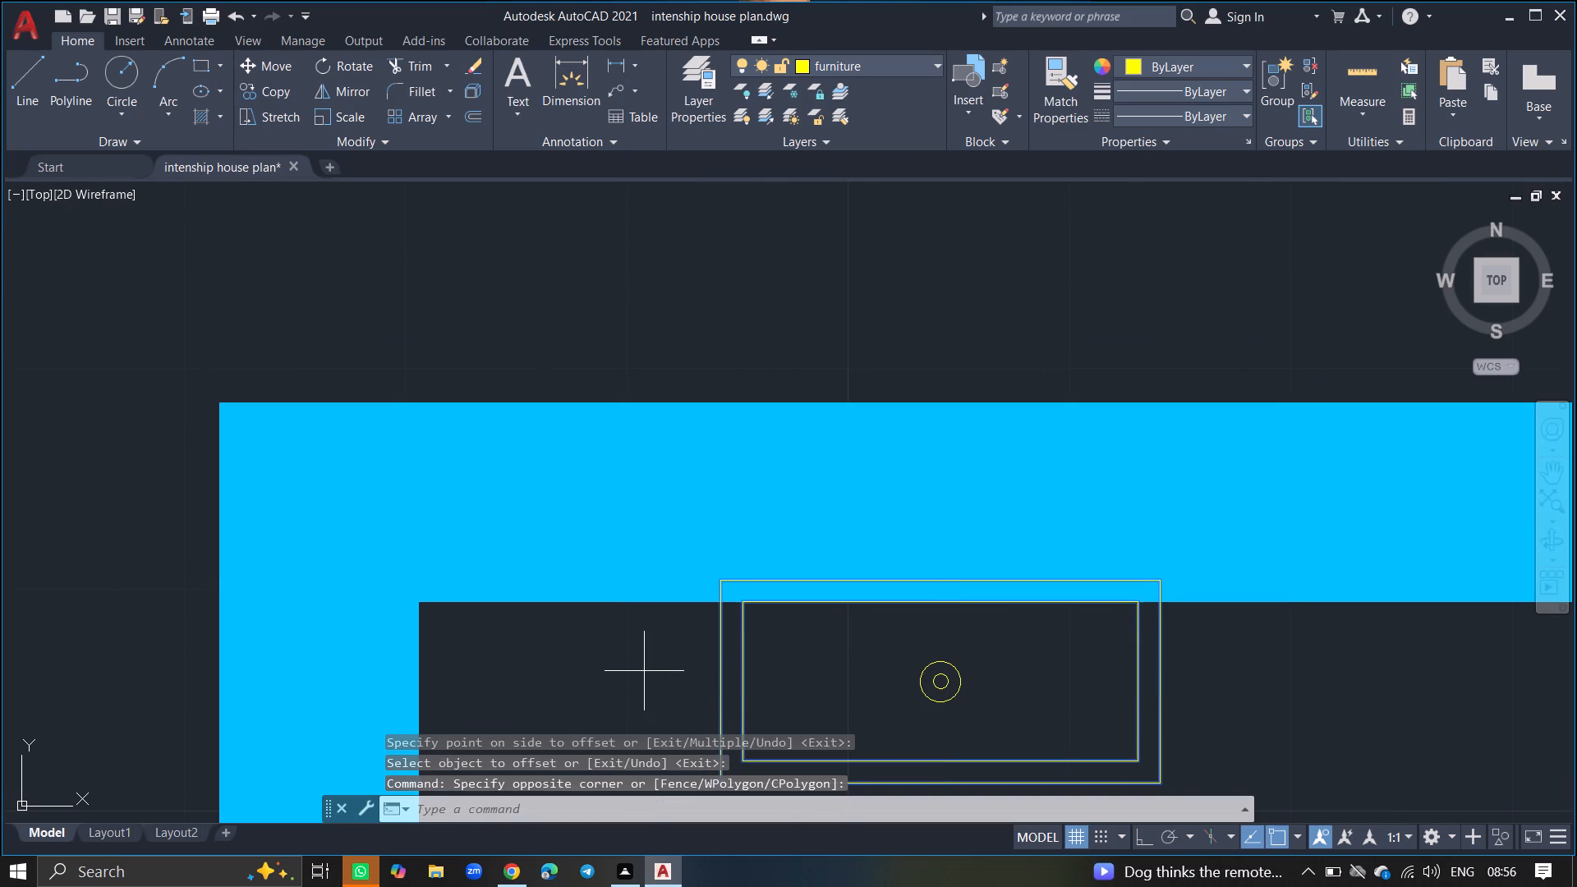
pyautogui.click(720, 684)
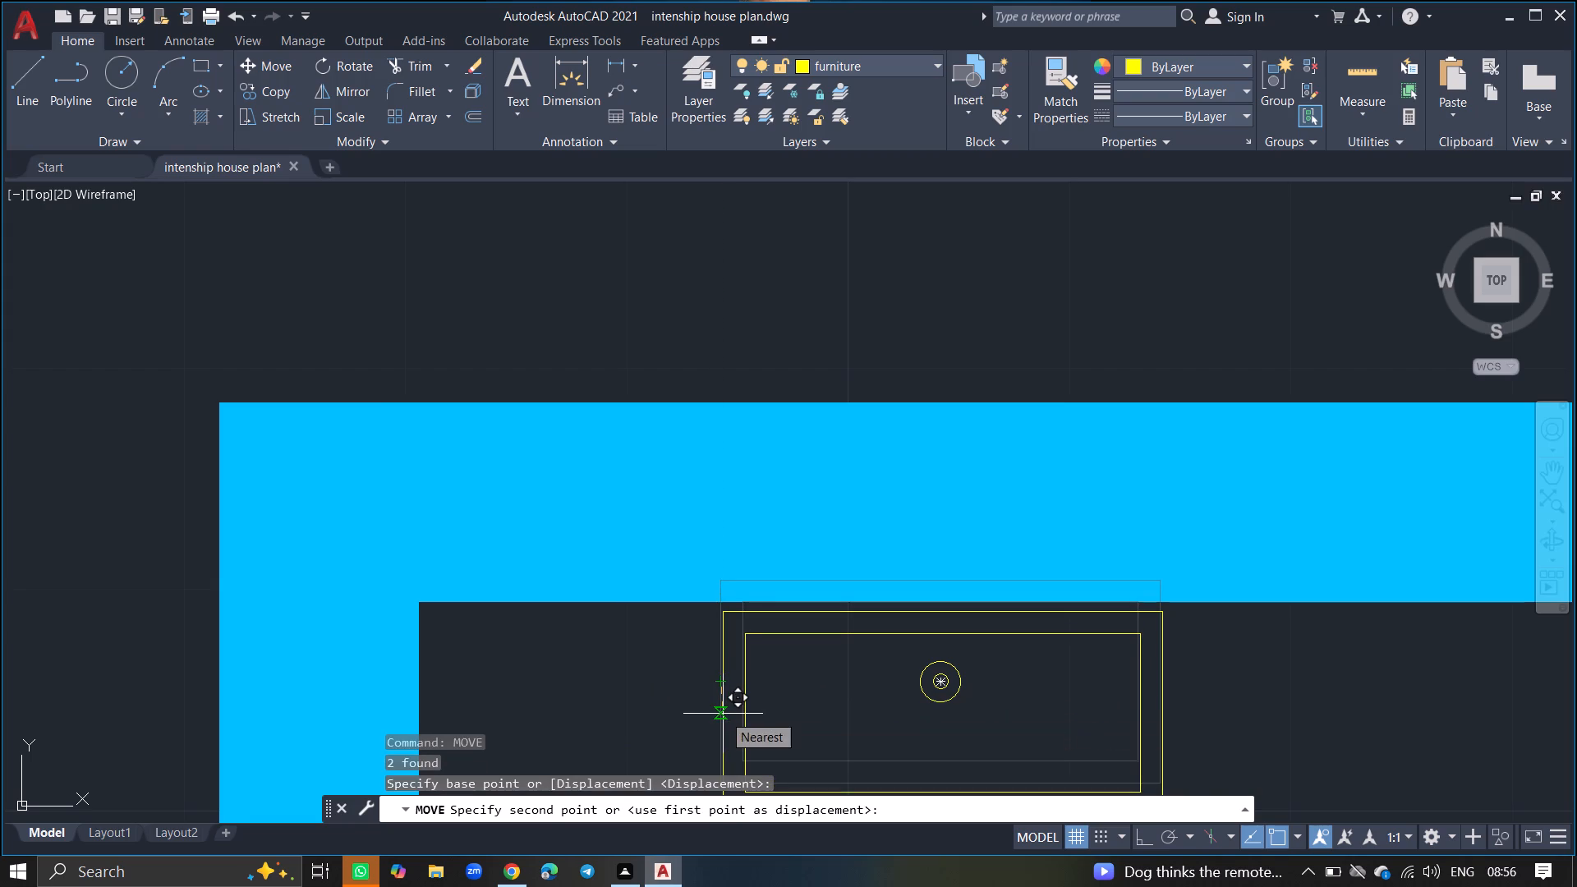
pyautogui.click(723, 714)
# Move both washbasin rectangles in the eastern northern bathroom slightly north so the outer edge sits on the south wall's face.
pyautogui.keyDown('ctrl'); pyautogui.scroll(-5, 668, 720); pyautogui.keyUp('ctrl')
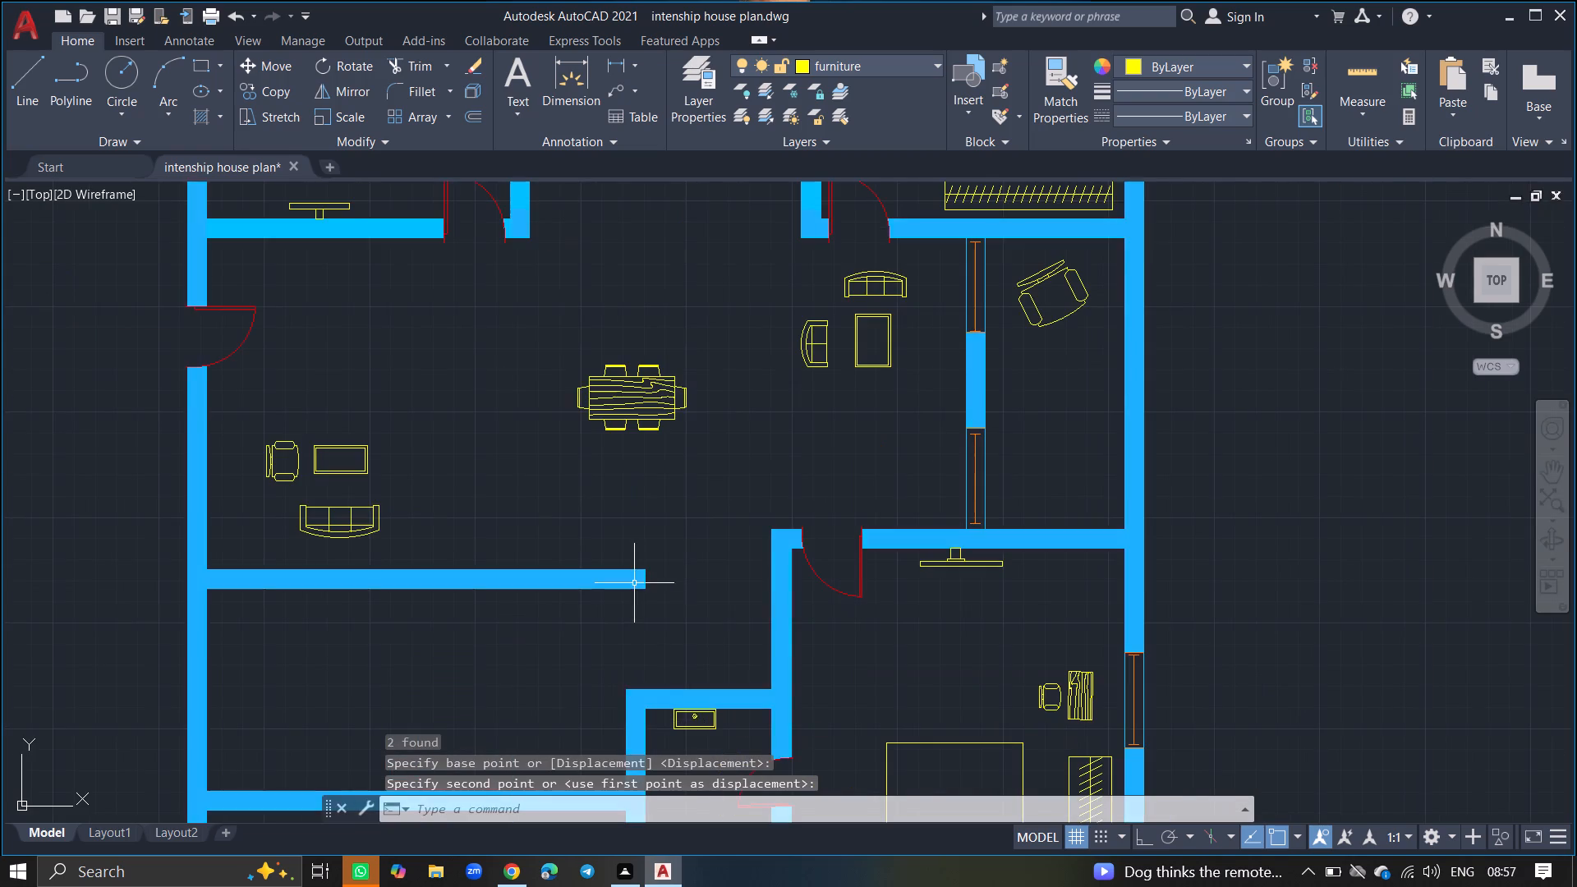
pyautogui.keyDown('ctrl'); pyautogui.scroll(-3, 634, 583); pyautogui.keyUp('ctrl')
pyautogui.keyDown('ctrl'); pyautogui.scroll(5, 595, 396); pyautogui.keyUp('ctrl')
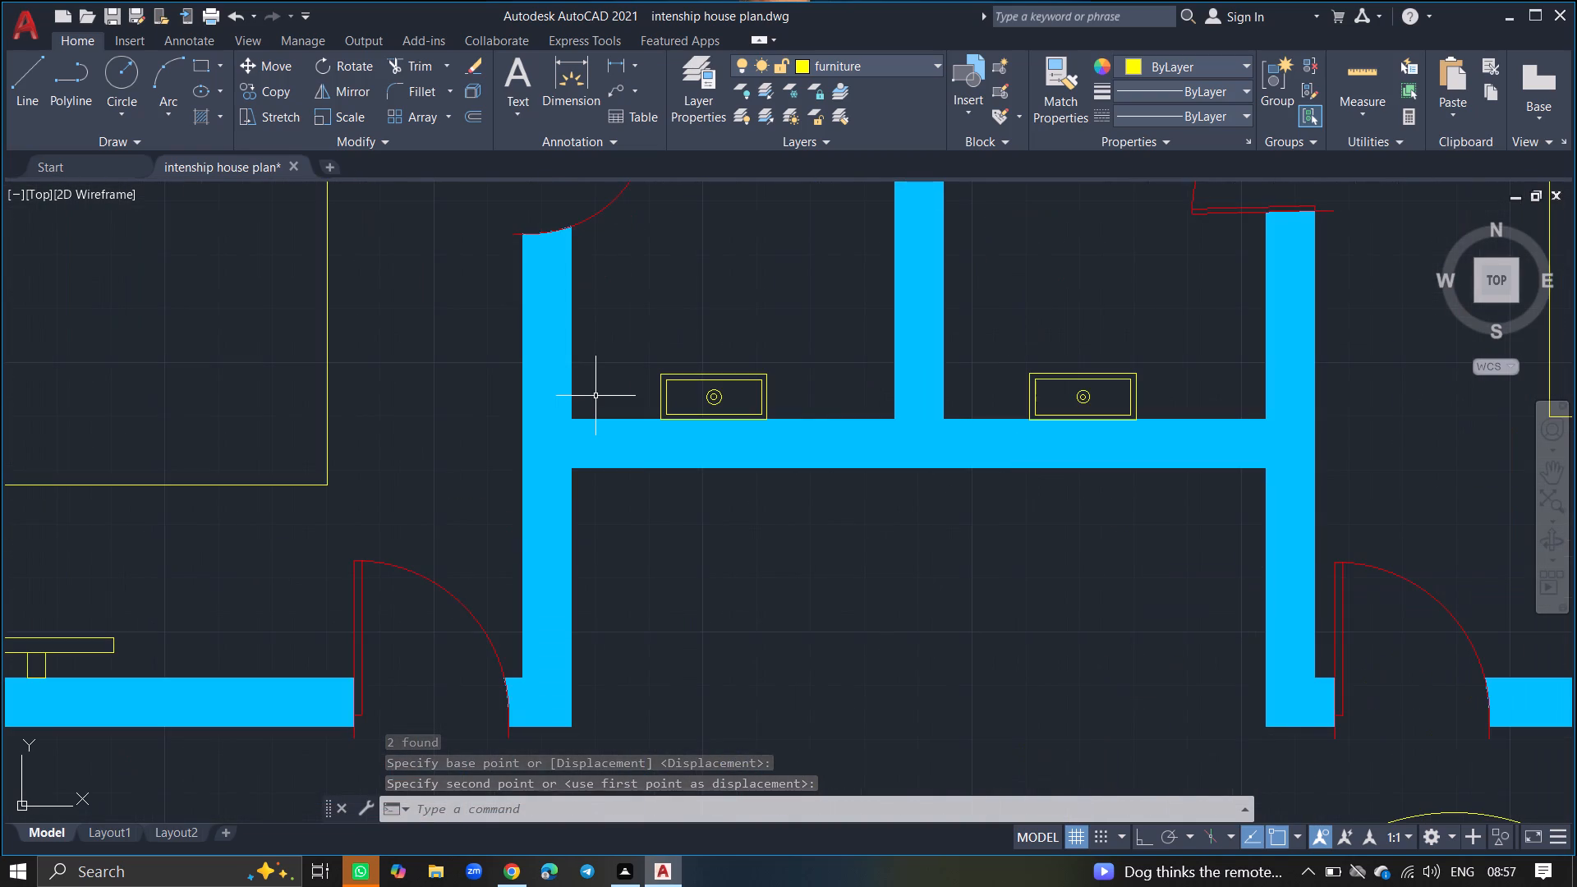
pyautogui.write('MOVE')
pyautogui.press('Return')
pyautogui.keyDown('ctrl'); pyautogui.scroll(3, 595, 396); pyautogui.keyUp('ctrl')
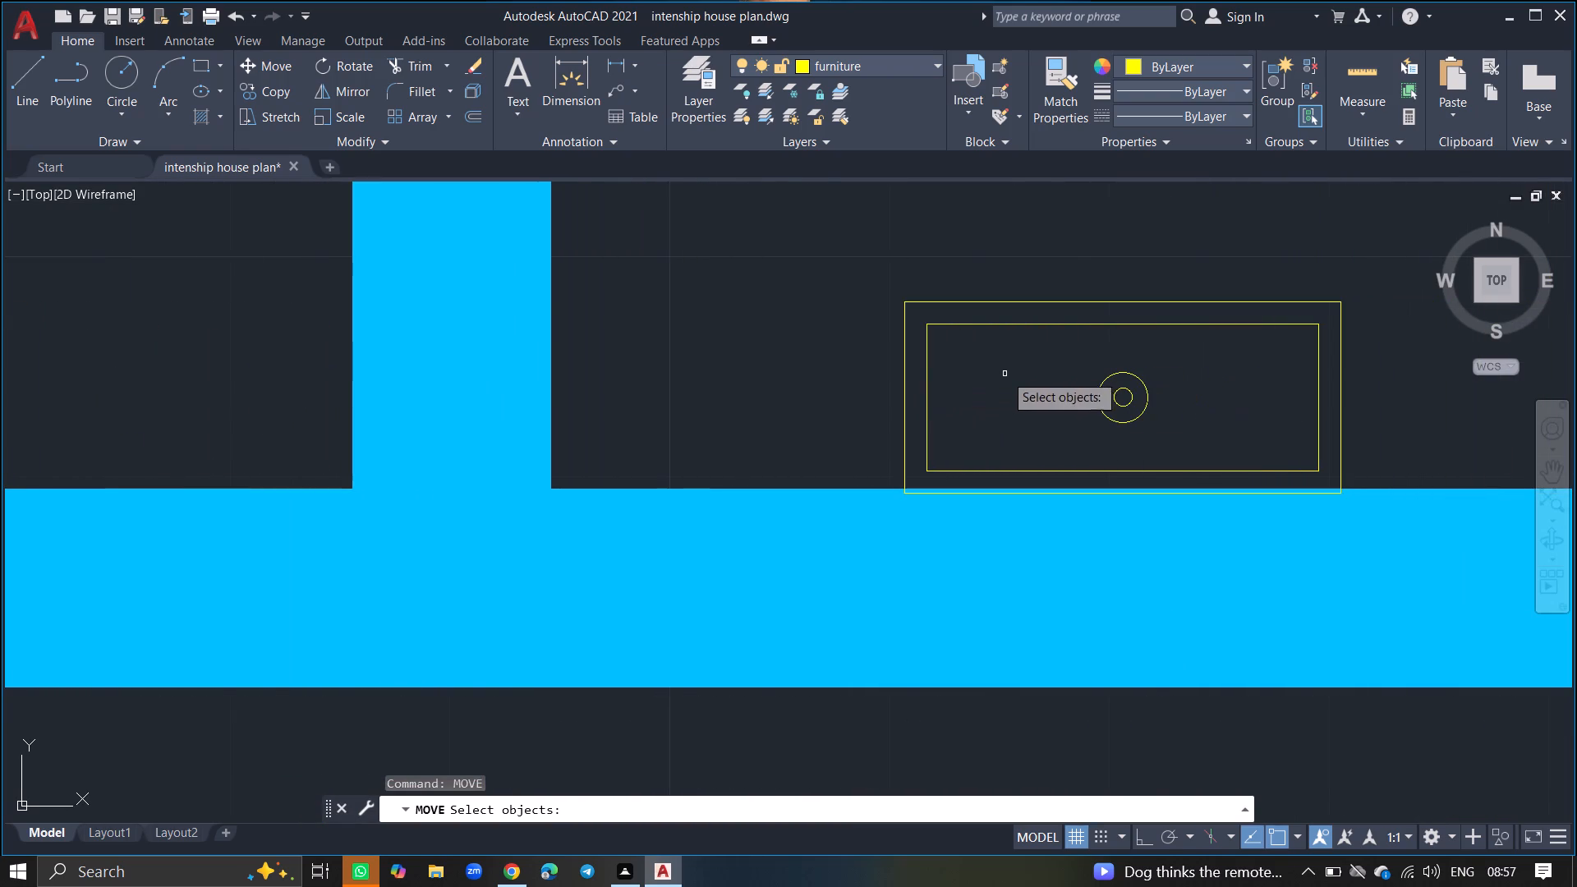
pyautogui.click(953, 402)
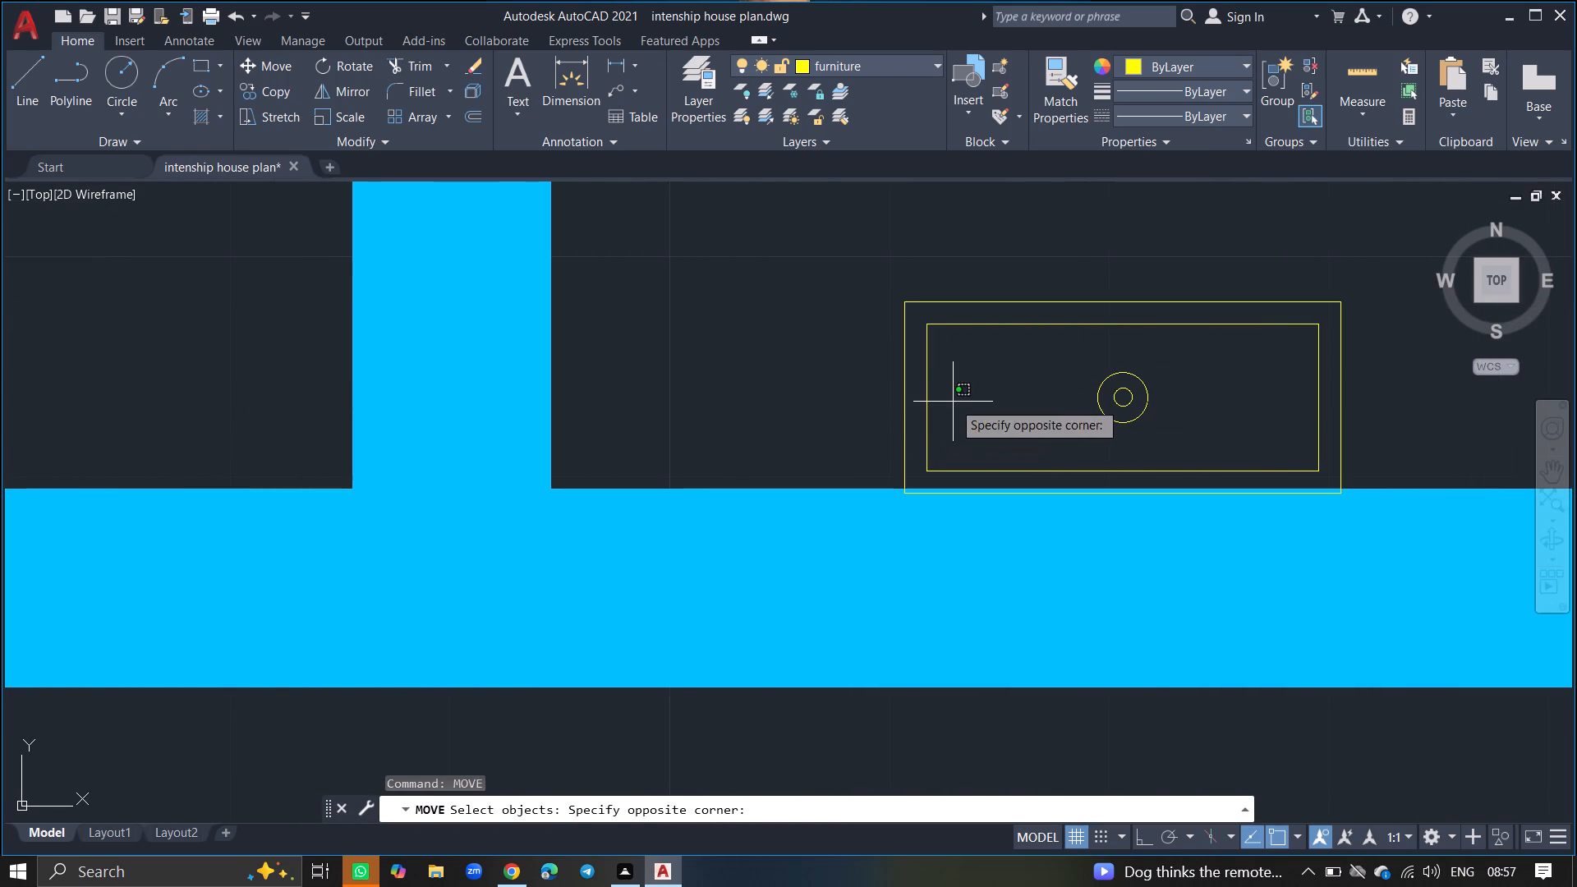
pyautogui.click(864, 429)
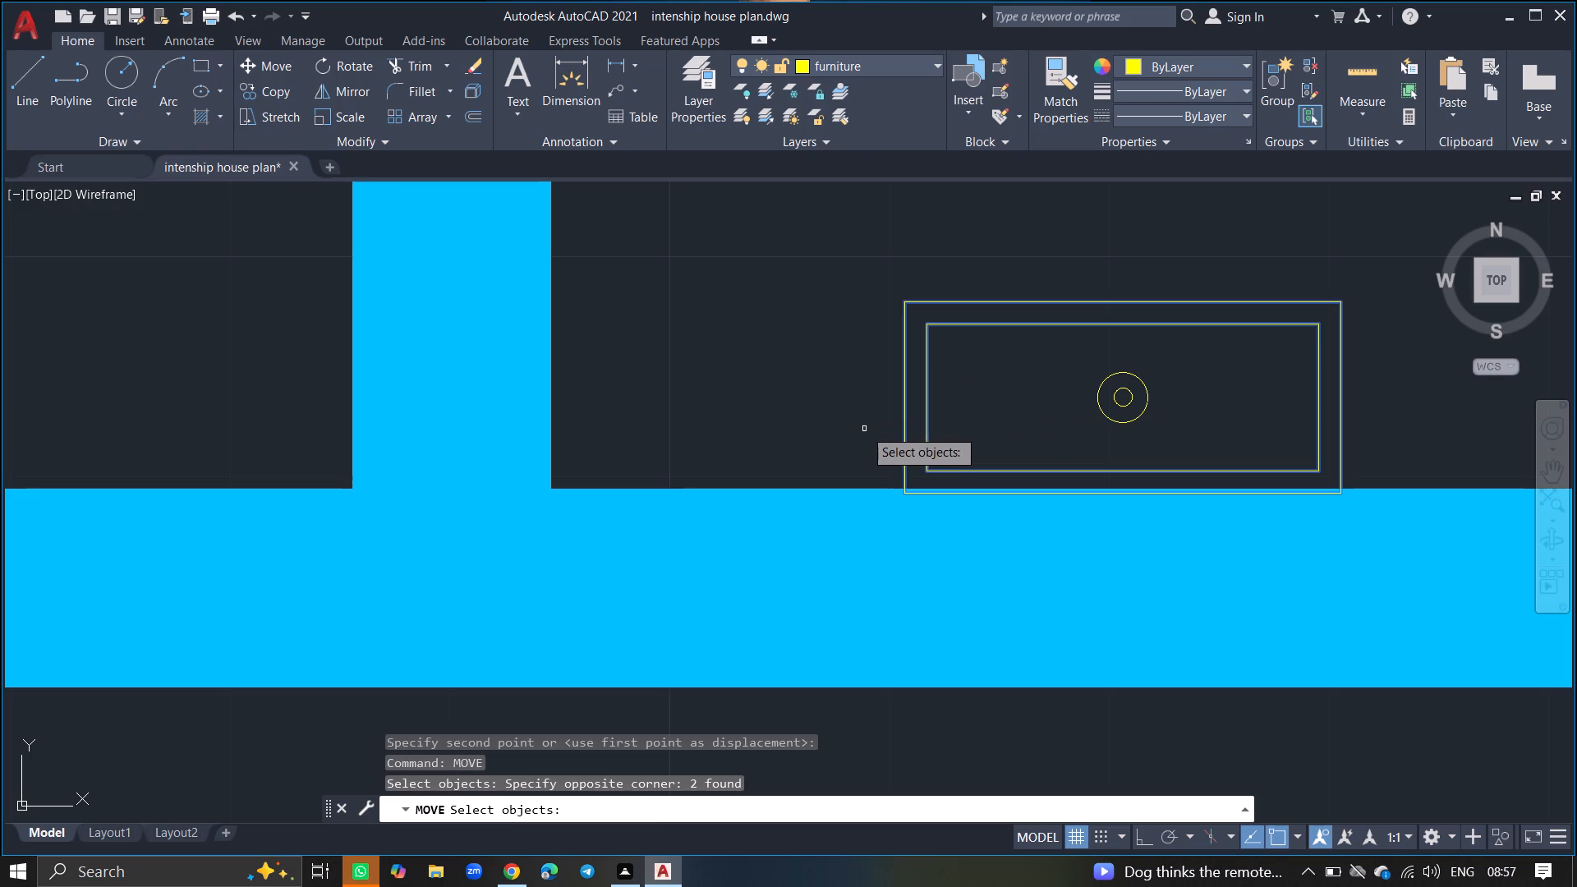
pyautogui.press('Return')
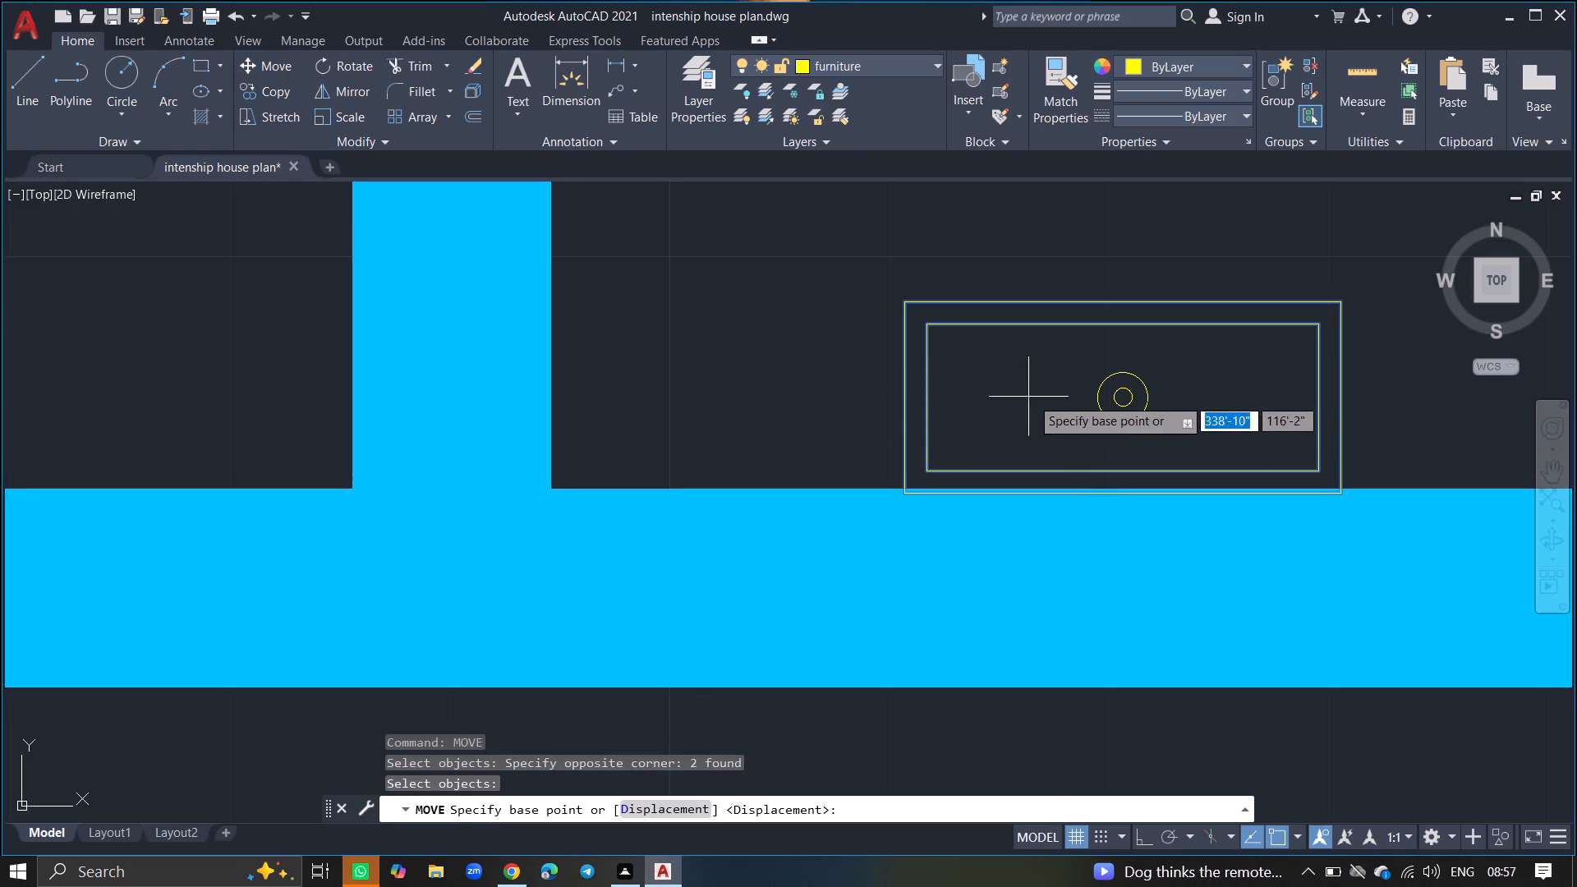
pyautogui.click(906, 407)
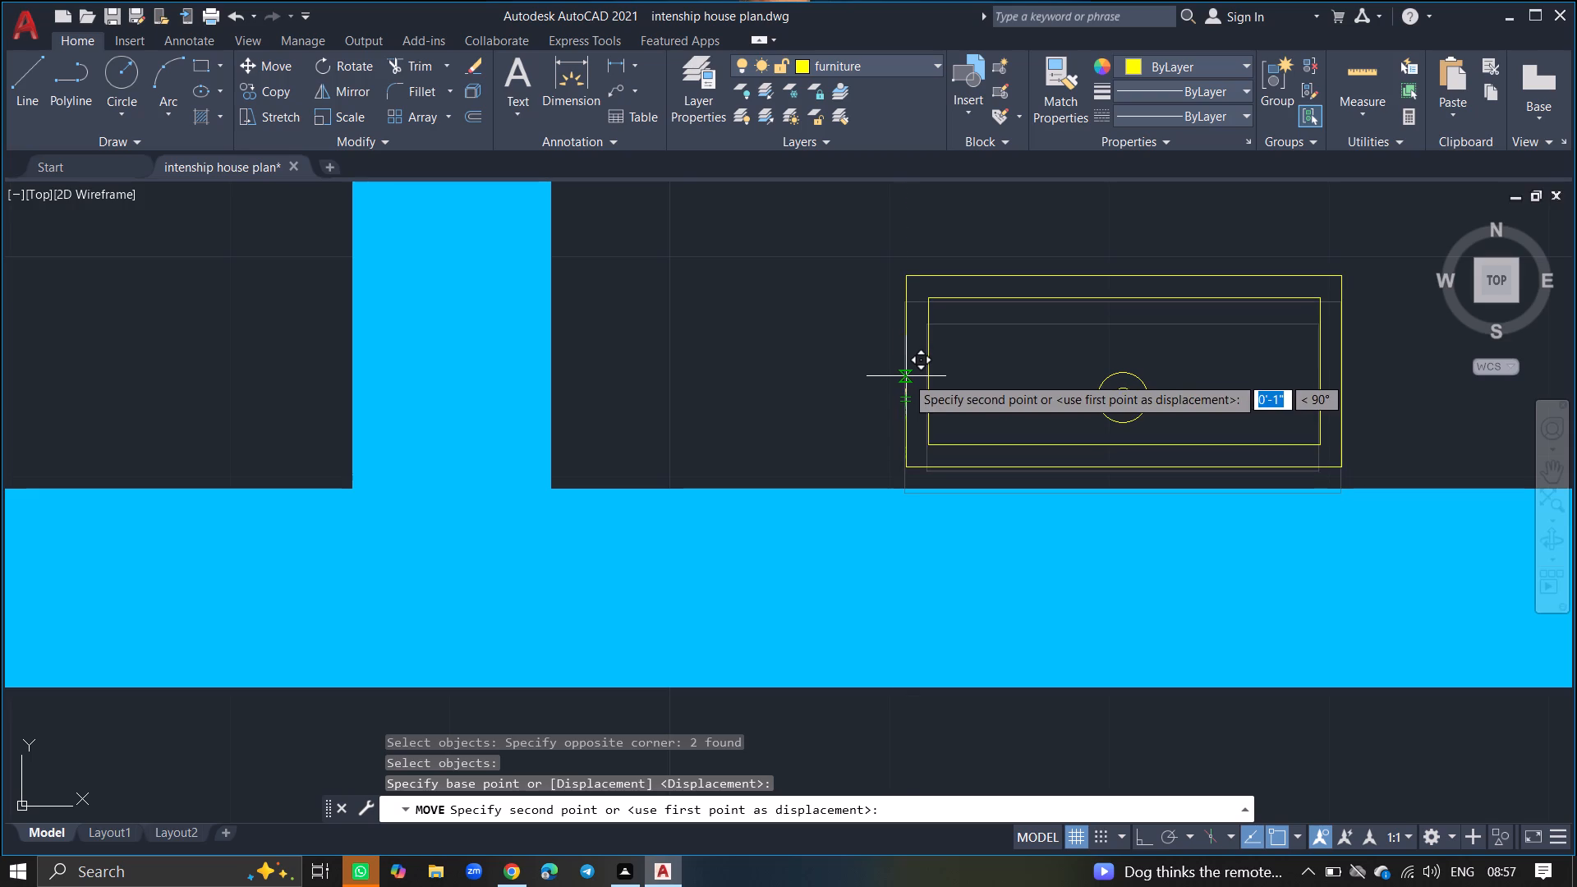
pyautogui.click(906, 388)
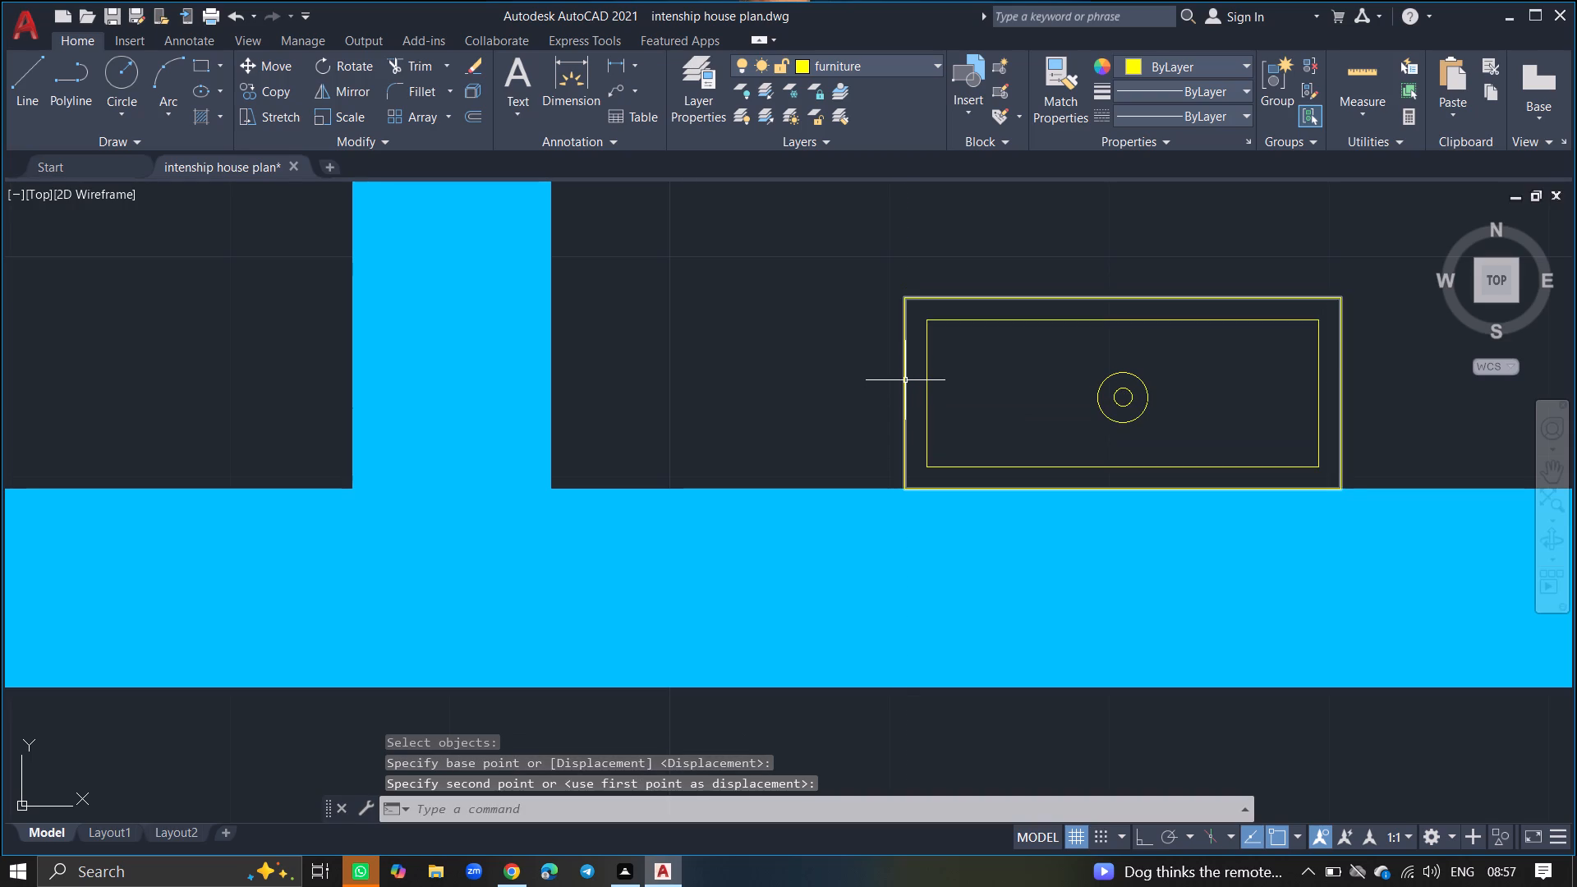
pyautogui.keyDown('ctrl'); pyautogui.scroll(-7, 816, 381); pyautogui.keyUp('ctrl')
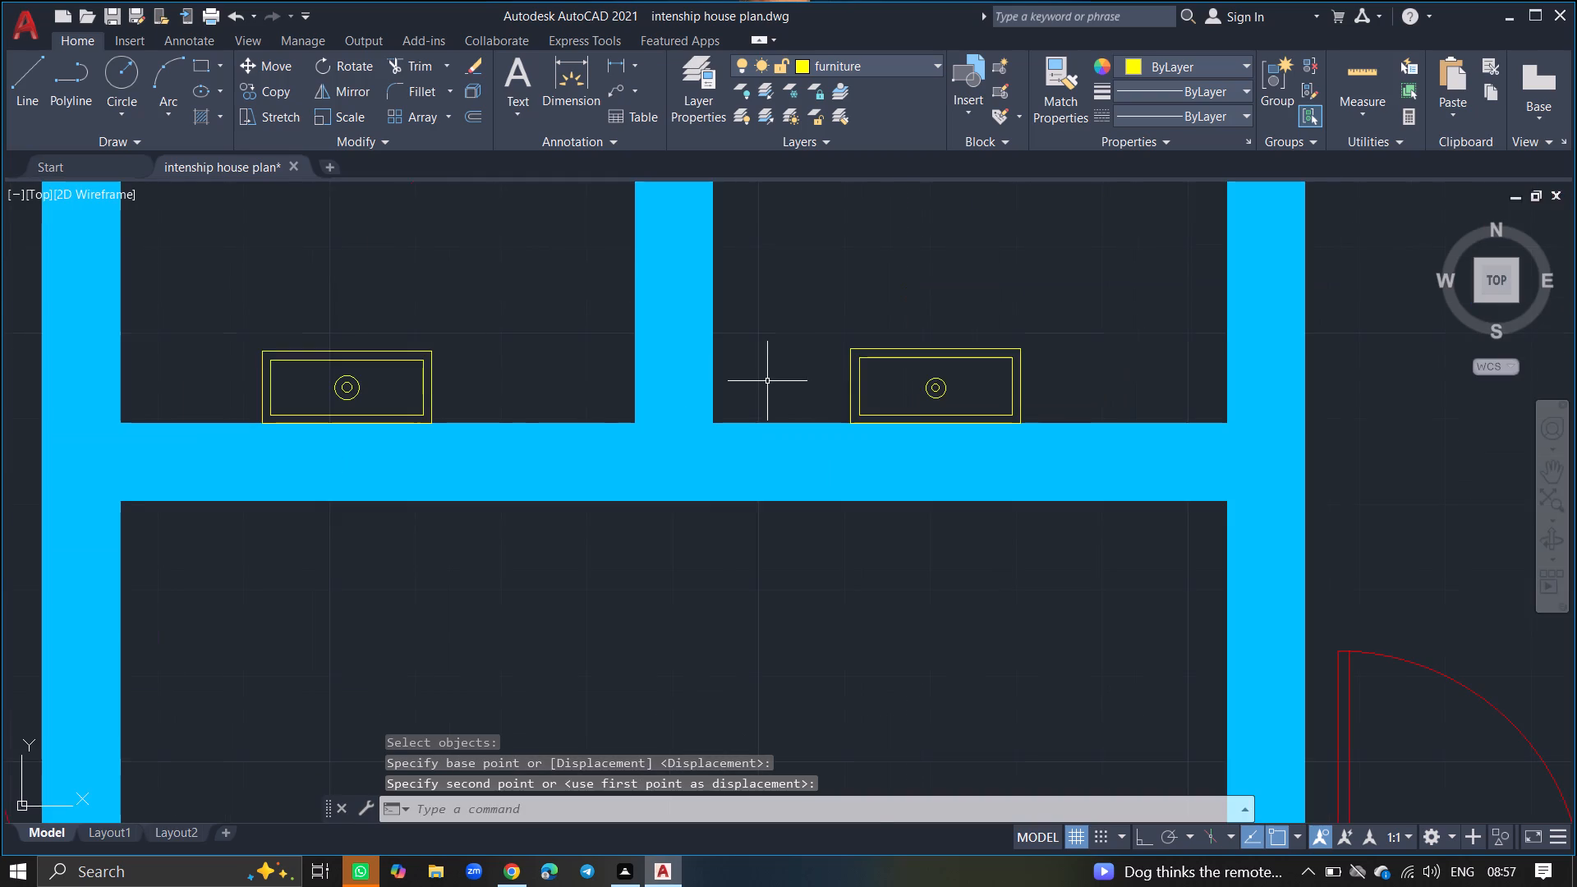
# Draw the kitchen's western counter edge from the room's northwest inner corner, about 1'-7" east and straight south to the south wall.
pyautogui.keyDown('ctrl'); pyautogui.scroll(-3, 767, 381); pyautogui.keyUp('ctrl')
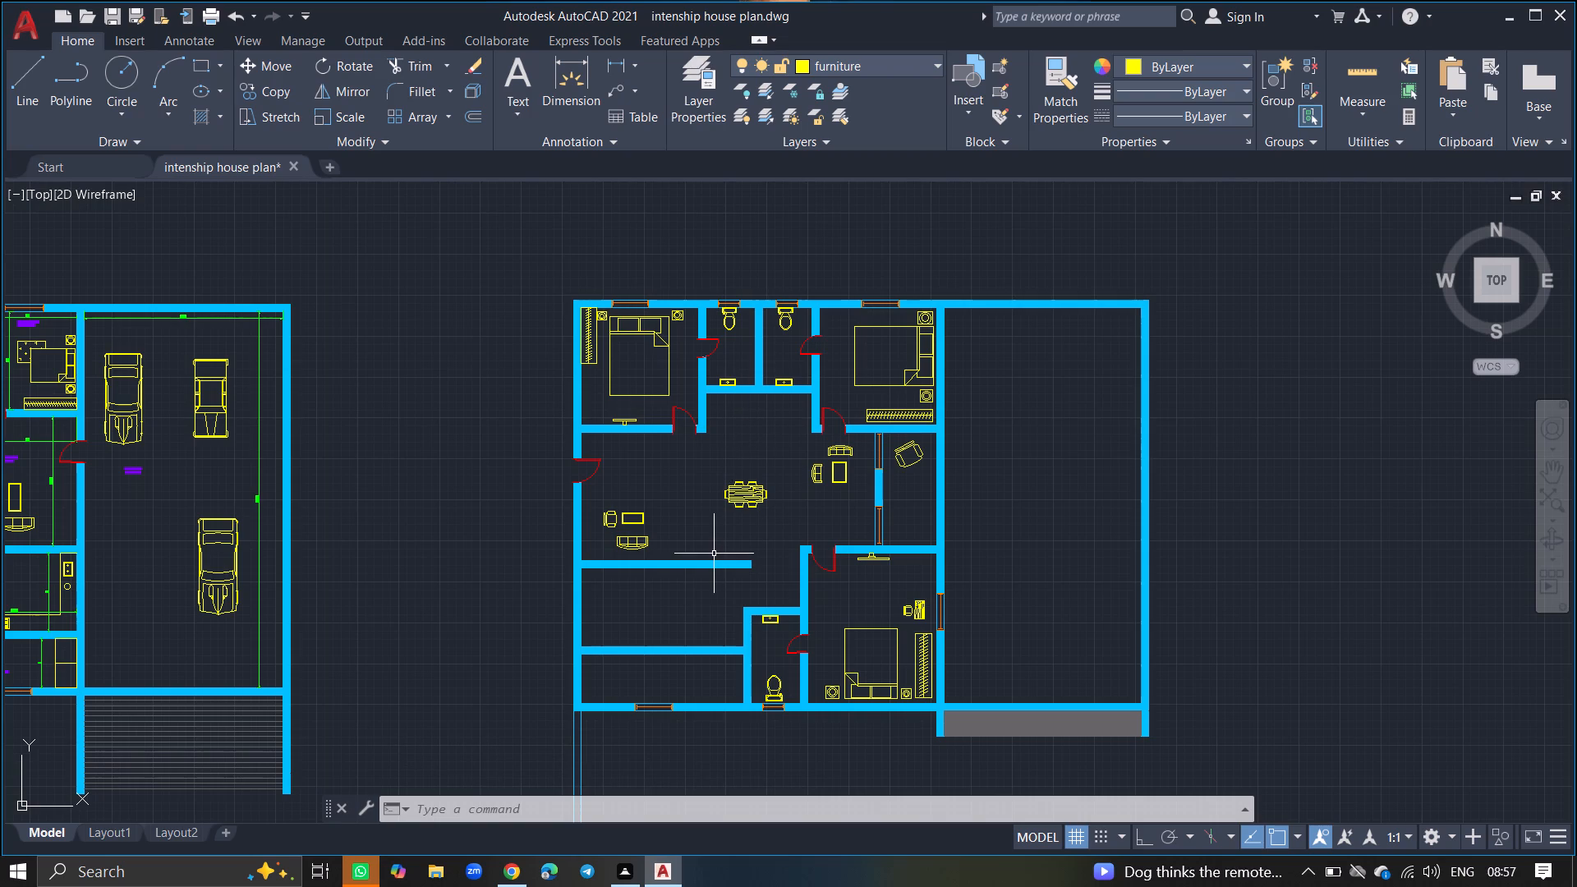
pyautogui.press('l')
pyautogui.press('Return')
pyautogui.keyDown('ctrl'); pyautogui.scroll(2, 659, 620); pyautogui.keyUp('ctrl')
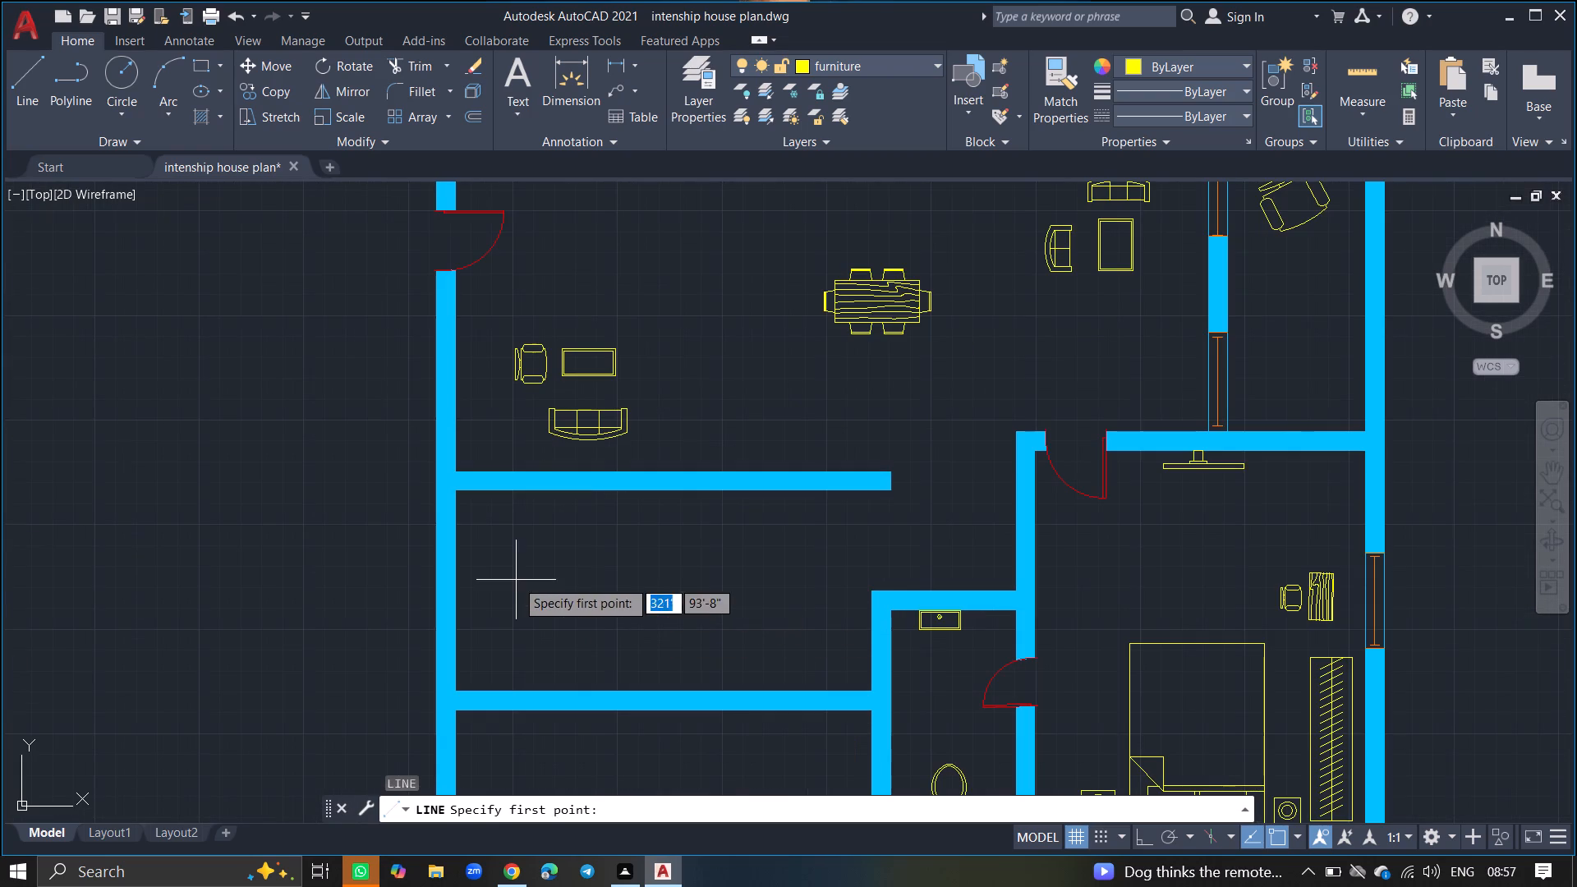
pyautogui.click(457, 491)
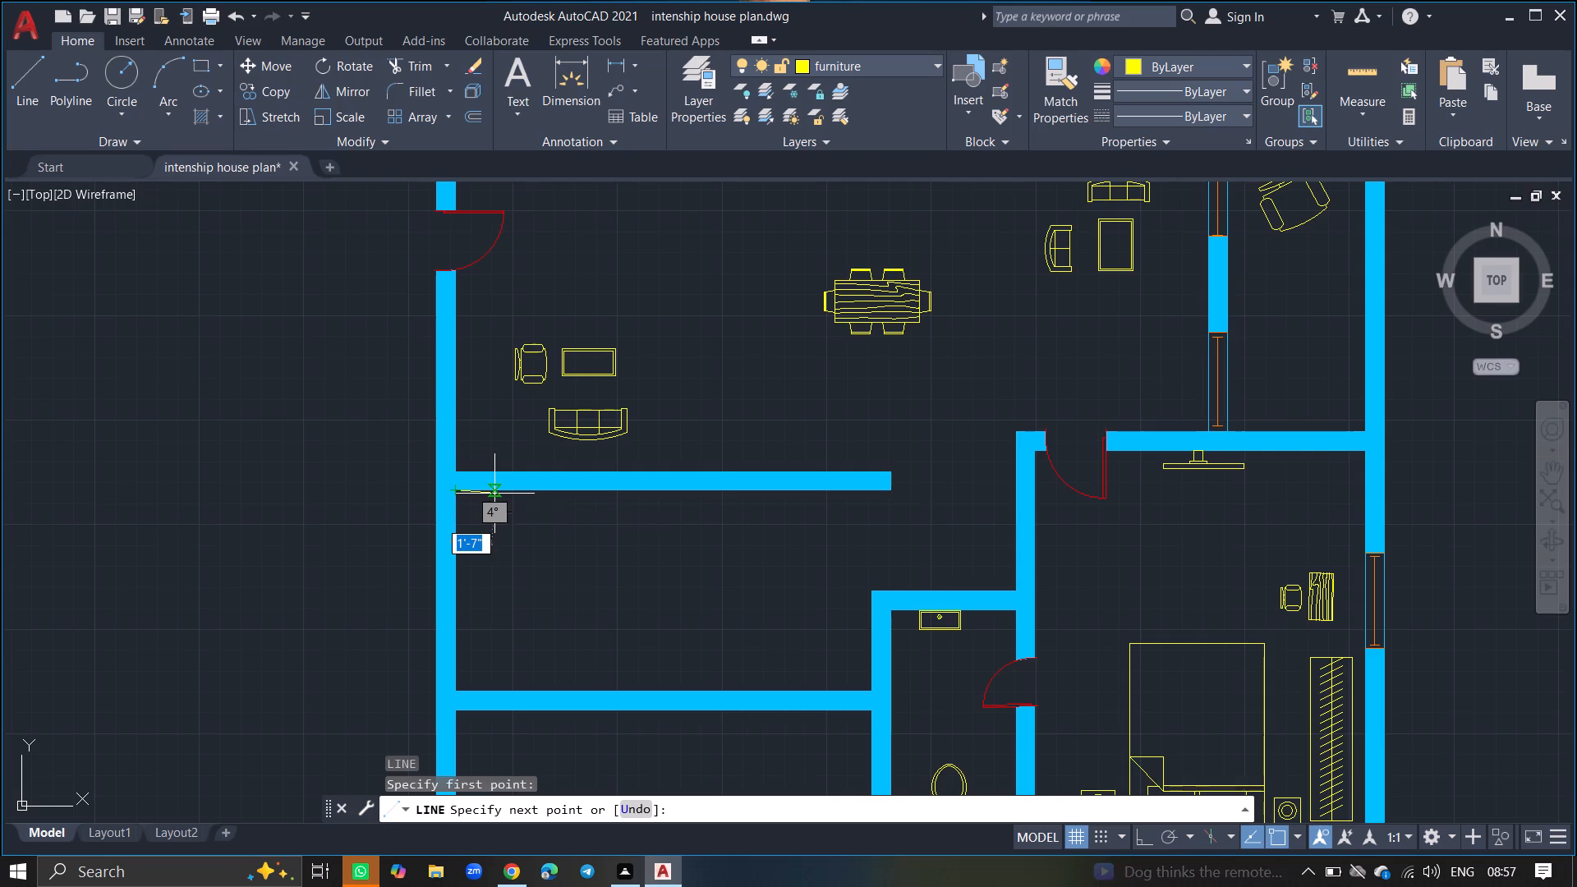
pyautogui.keyDown('ctrl'); pyautogui.scroll(2, 494, 494); pyautogui.keyUp('ctrl')
pyautogui.press('F8')
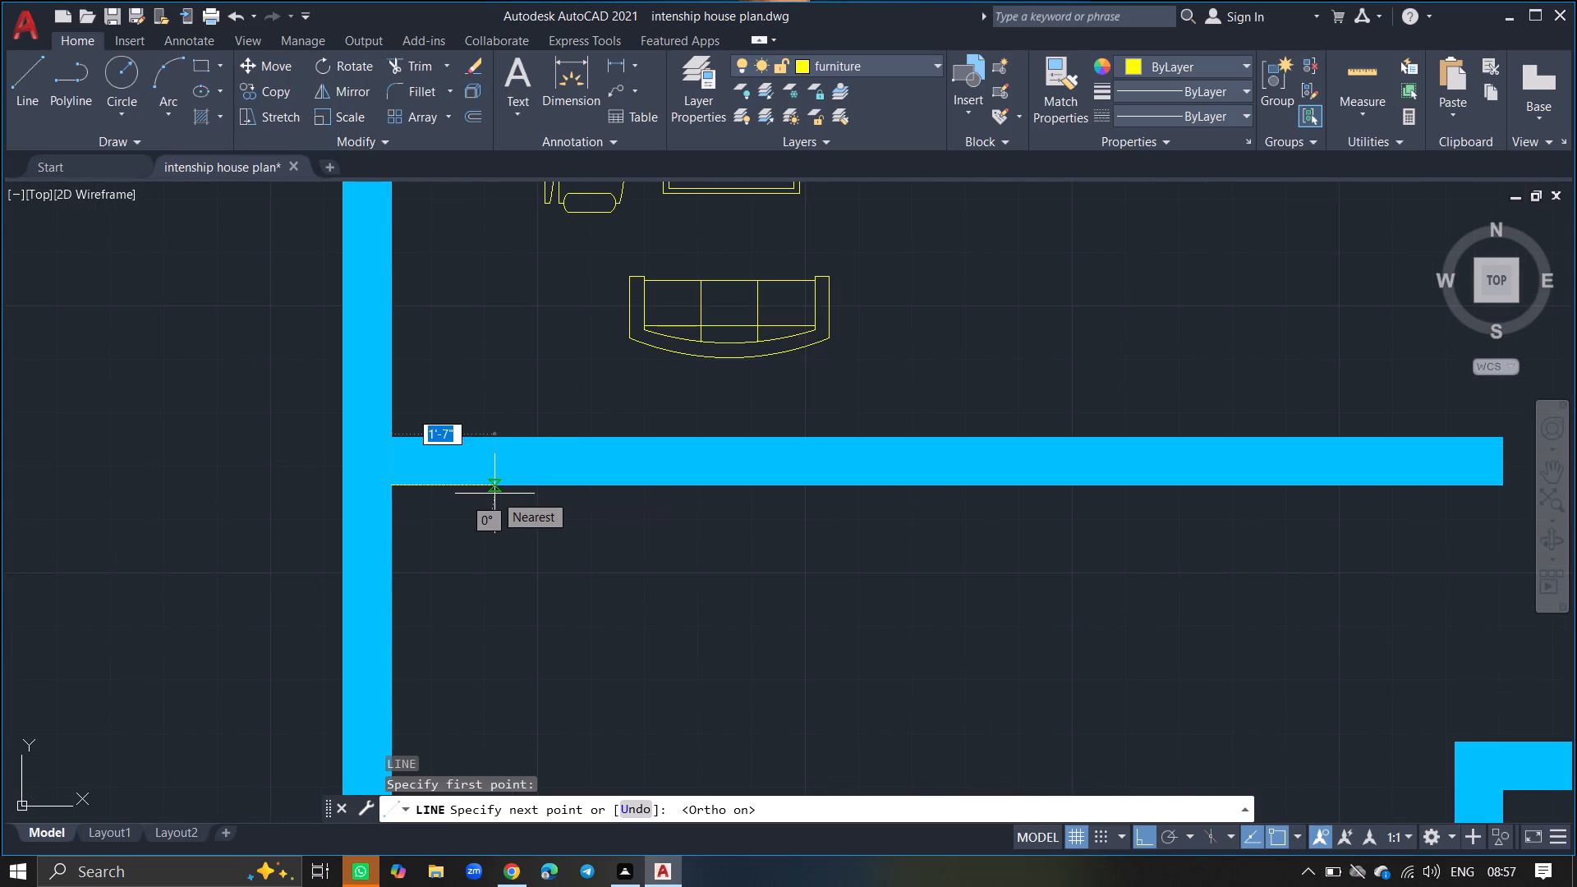
pyautogui.keyDown('ctrl'); pyautogui.scroll(3, 494, 494); pyautogui.keyUp('ctrl')
pyautogui.moveTo(494, 494); pyautogui.dragTo(488, 575)
pyautogui.keyDown('ctrl'); pyautogui.scroll(-6, 488, 575); pyautogui.keyUp('ctrl')
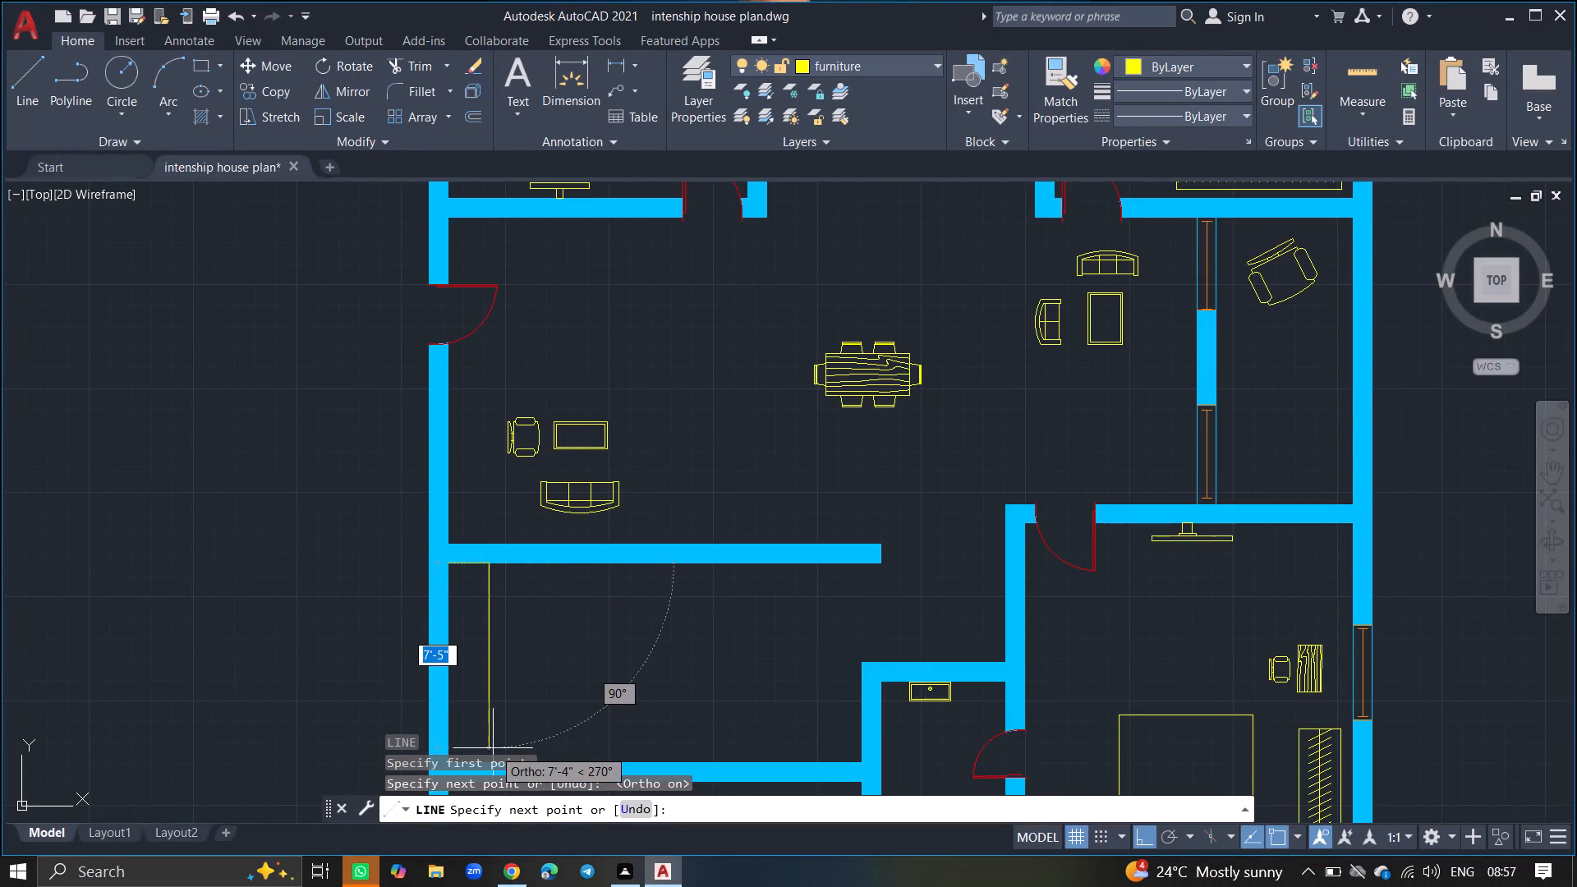
pyautogui.keyDown('ctrl'); pyautogui.scroll(-4, 493, 748); pyautogui.keyUp('ctrl')
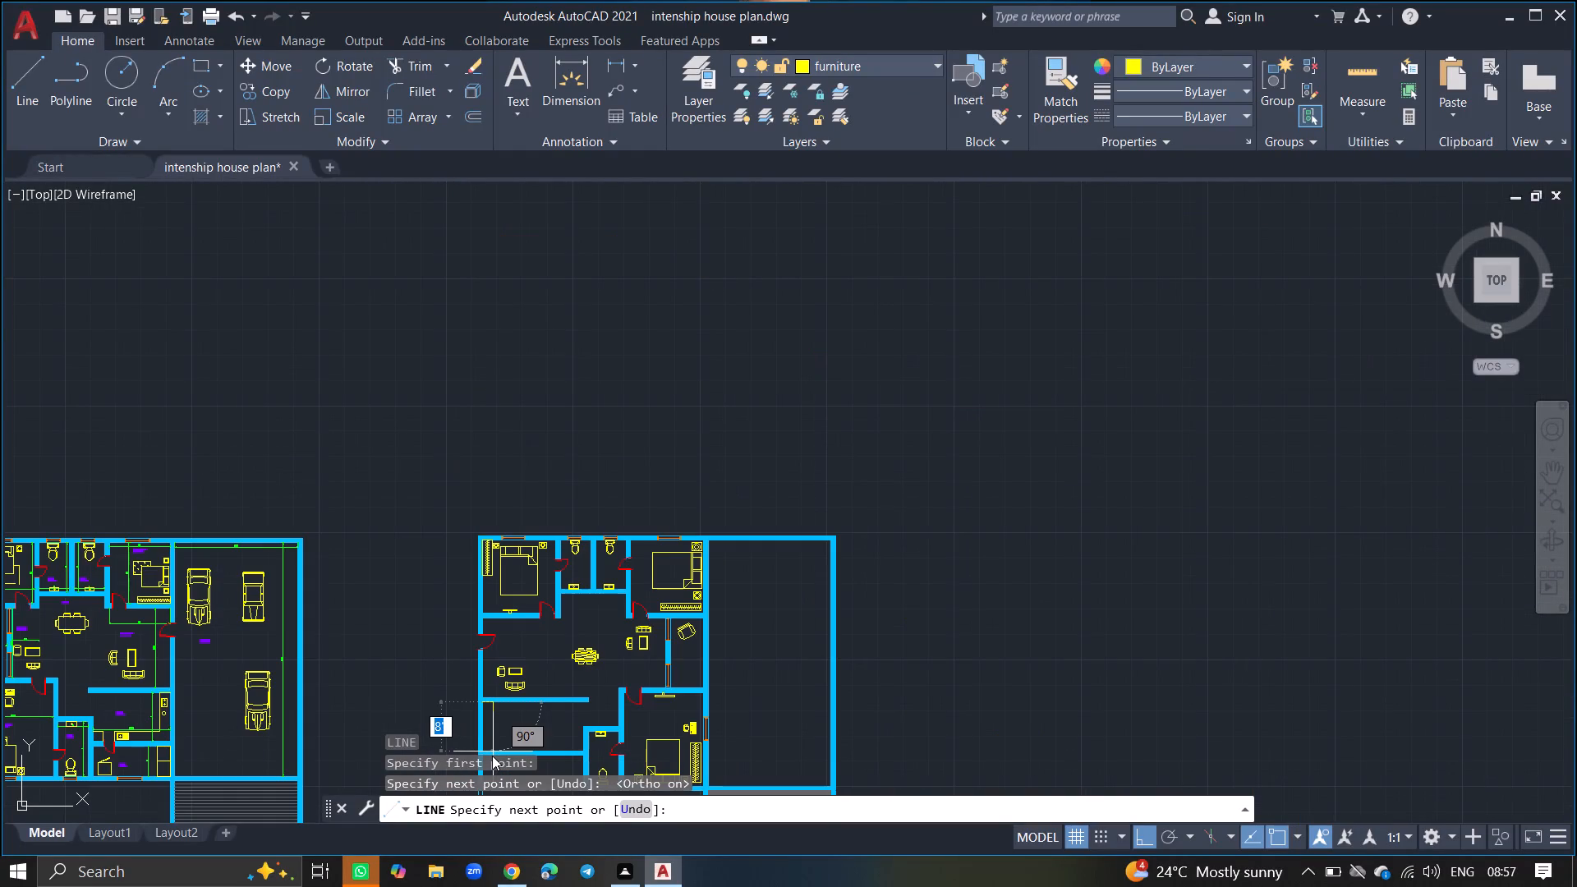
pyautogui.keyDown('ctrl'); pyautogui.scroll(6, 492, 756); pyautogui.keyUp('ctrl')
pyautogui.keyDown('ctrl'); pyautogui.scroll(-1, 490, 743); pyautogui.keyUp('ctrl')
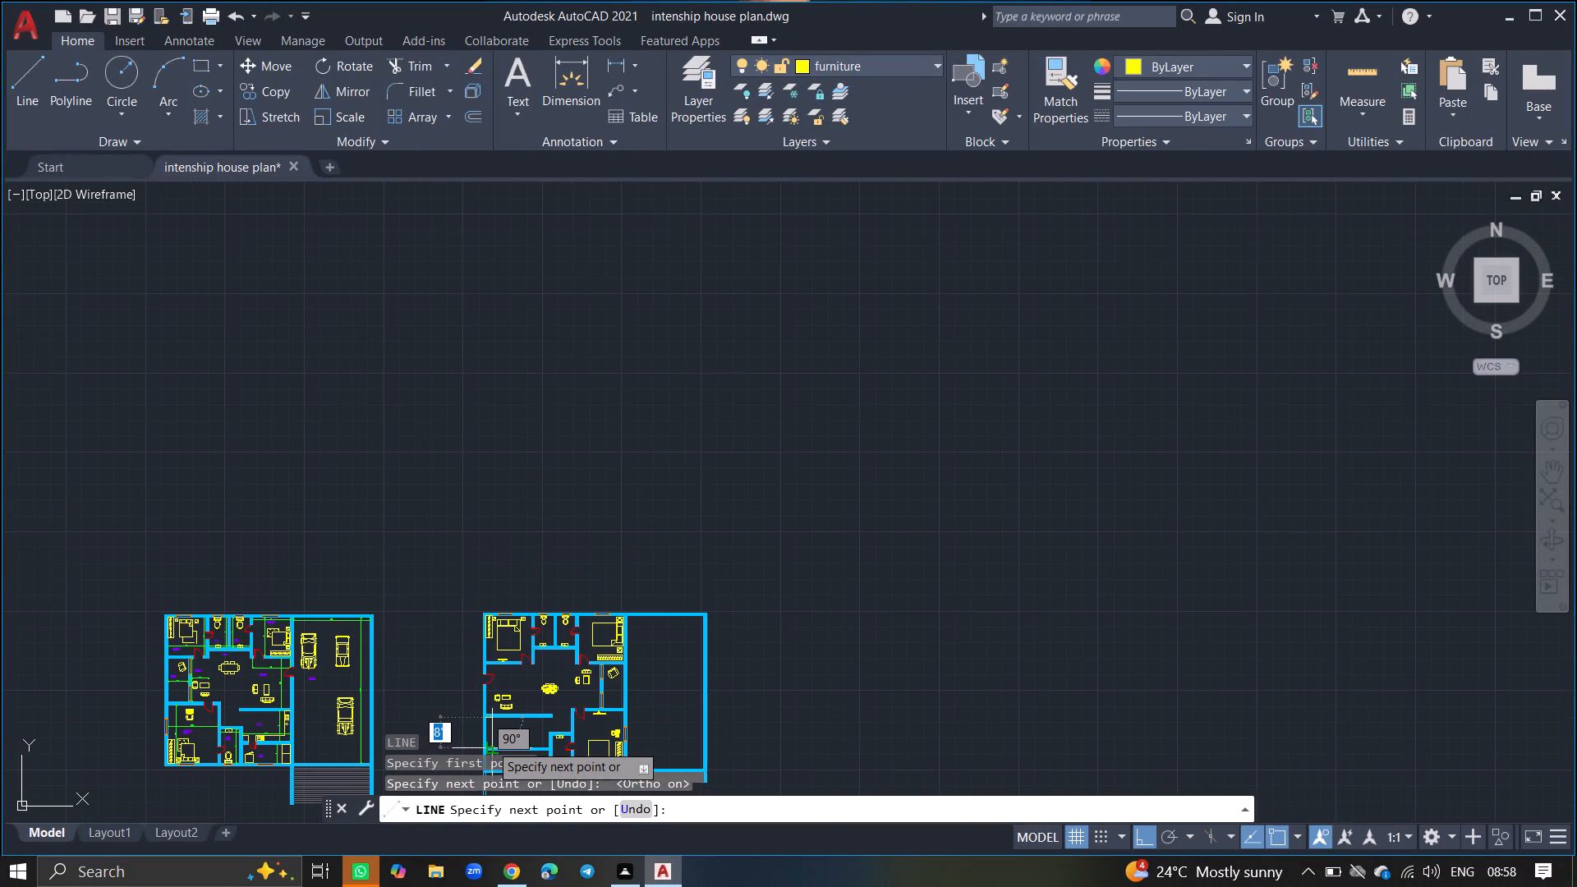
pyautogui.keyDown('ctrl'); pyautogui.scroll(8, 490, 750); pyautogui.keyUp('ctrl')
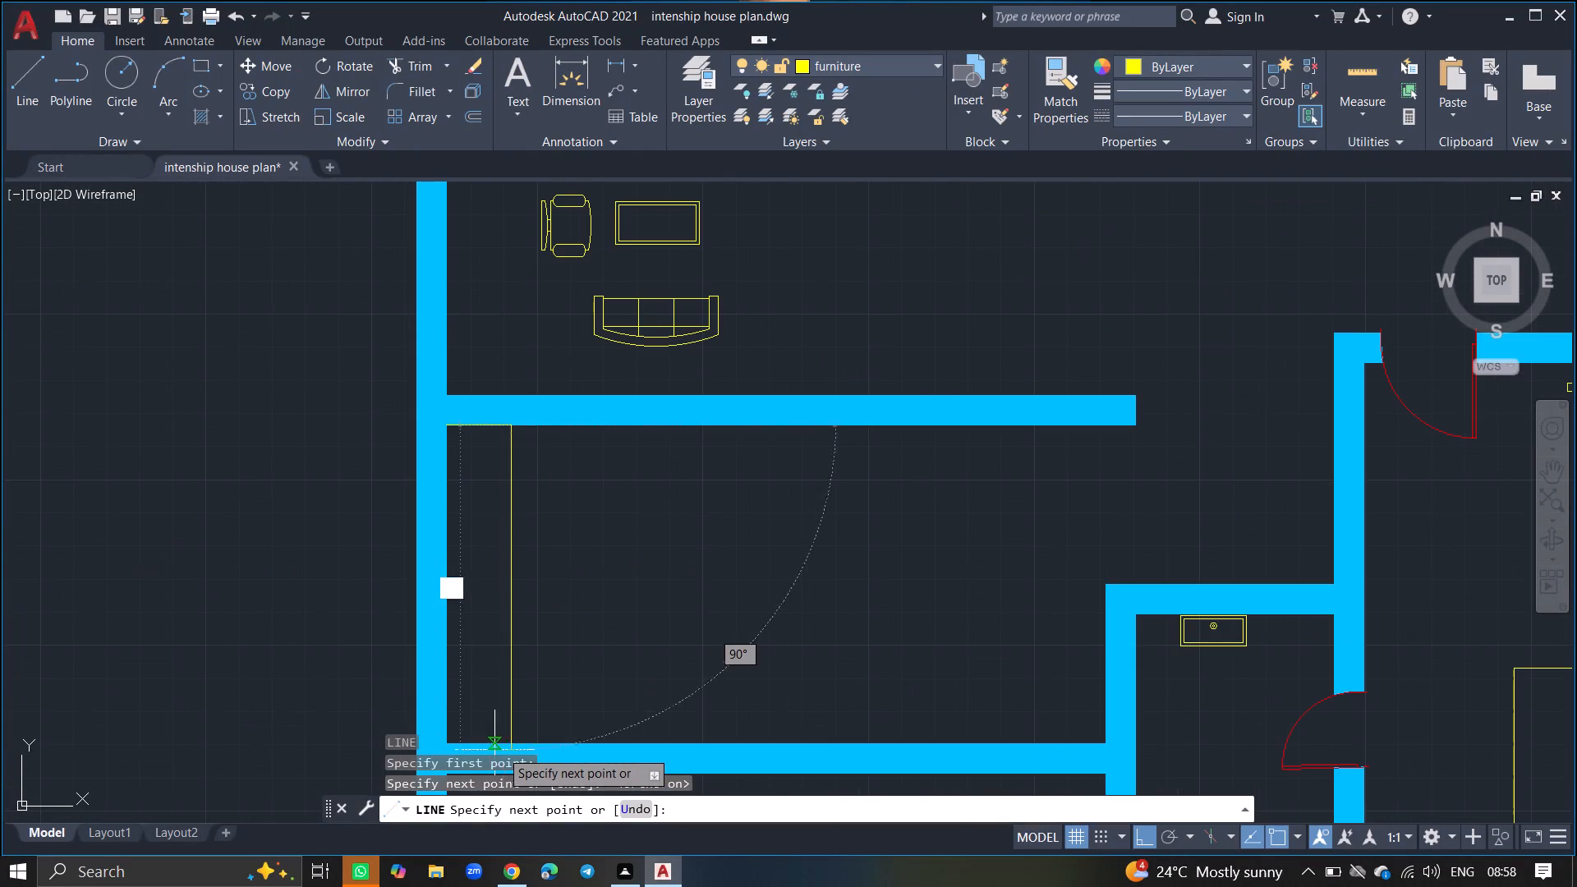
pyautogui.click(510, 742)
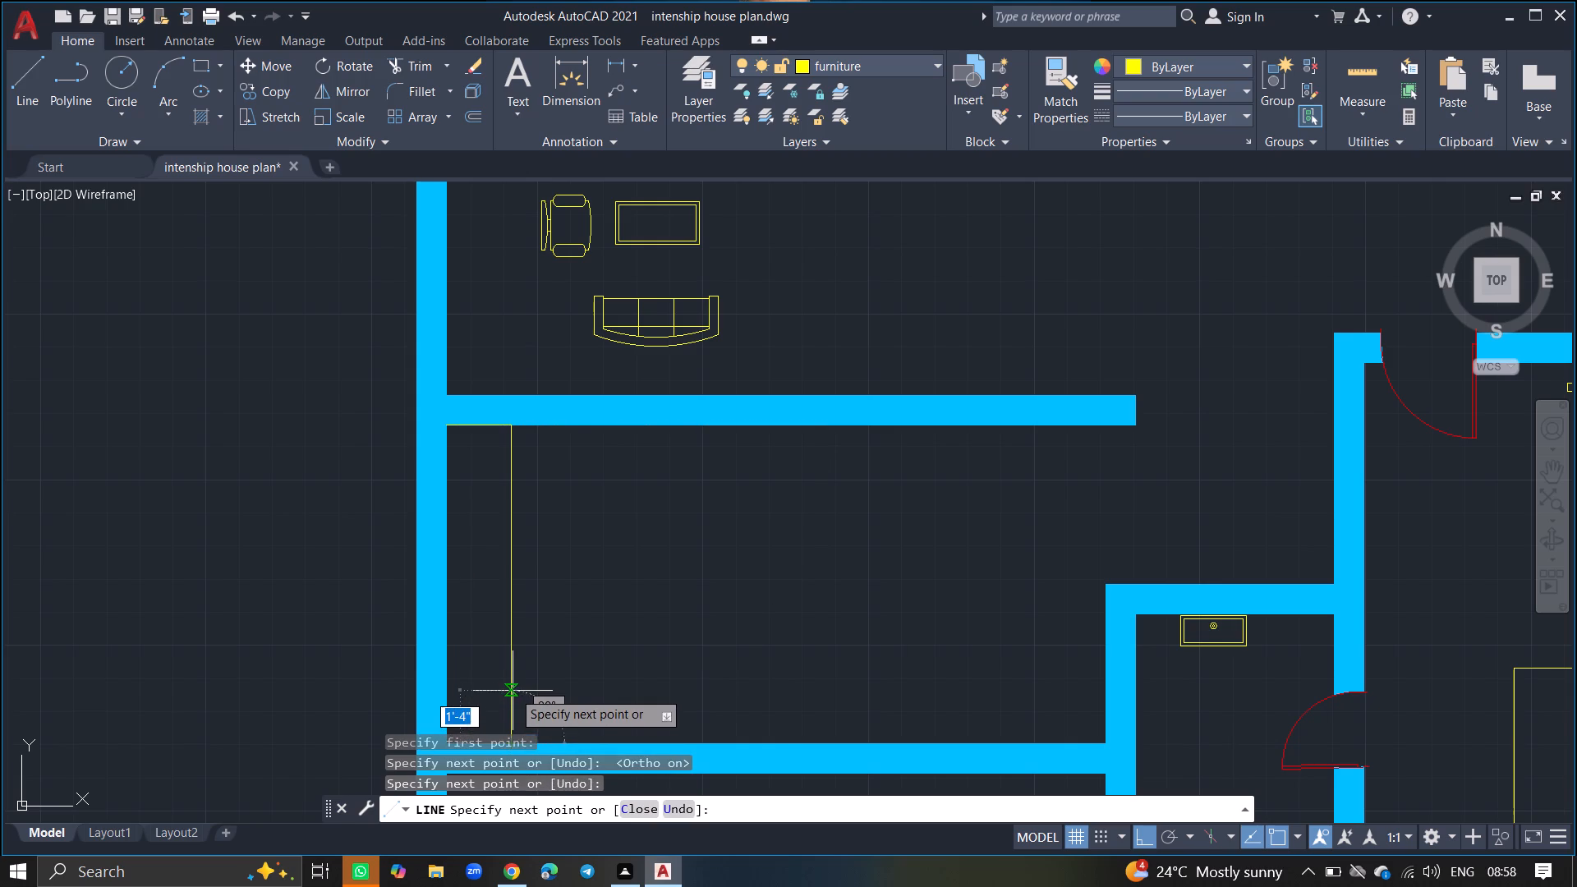
# Continue the counter edge from a point on the western counter line north of the south wall, horizontally east to the bathroom wall.
pyautogui.moveTo(514, 677); pyautogui.dragTo(641, 694)
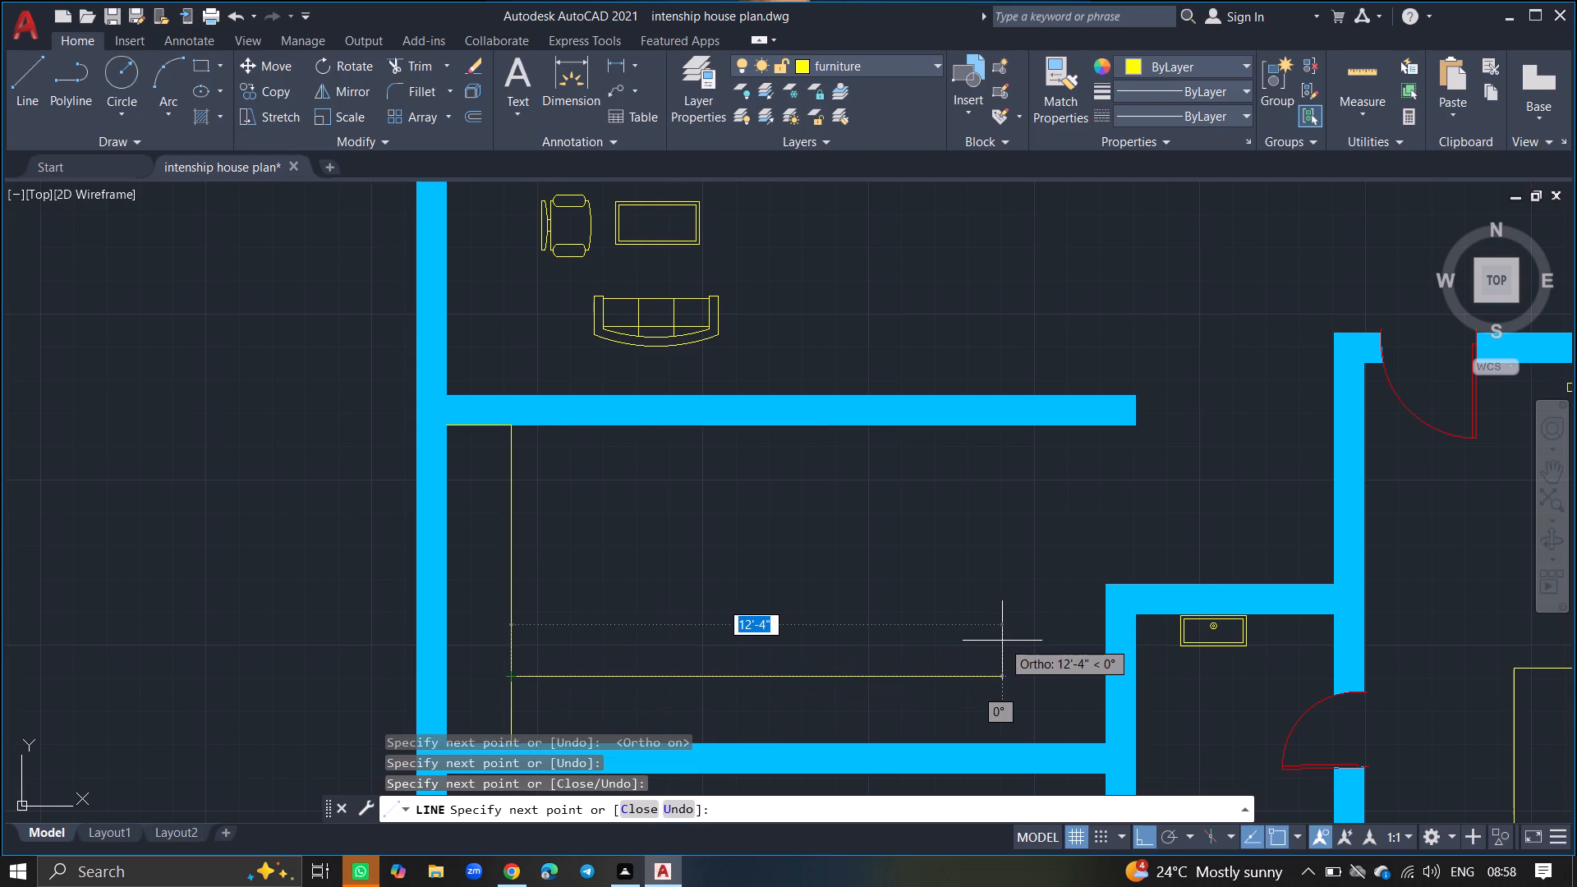
pyautogui.click(1101, 677)
pyautogui.press('Return')
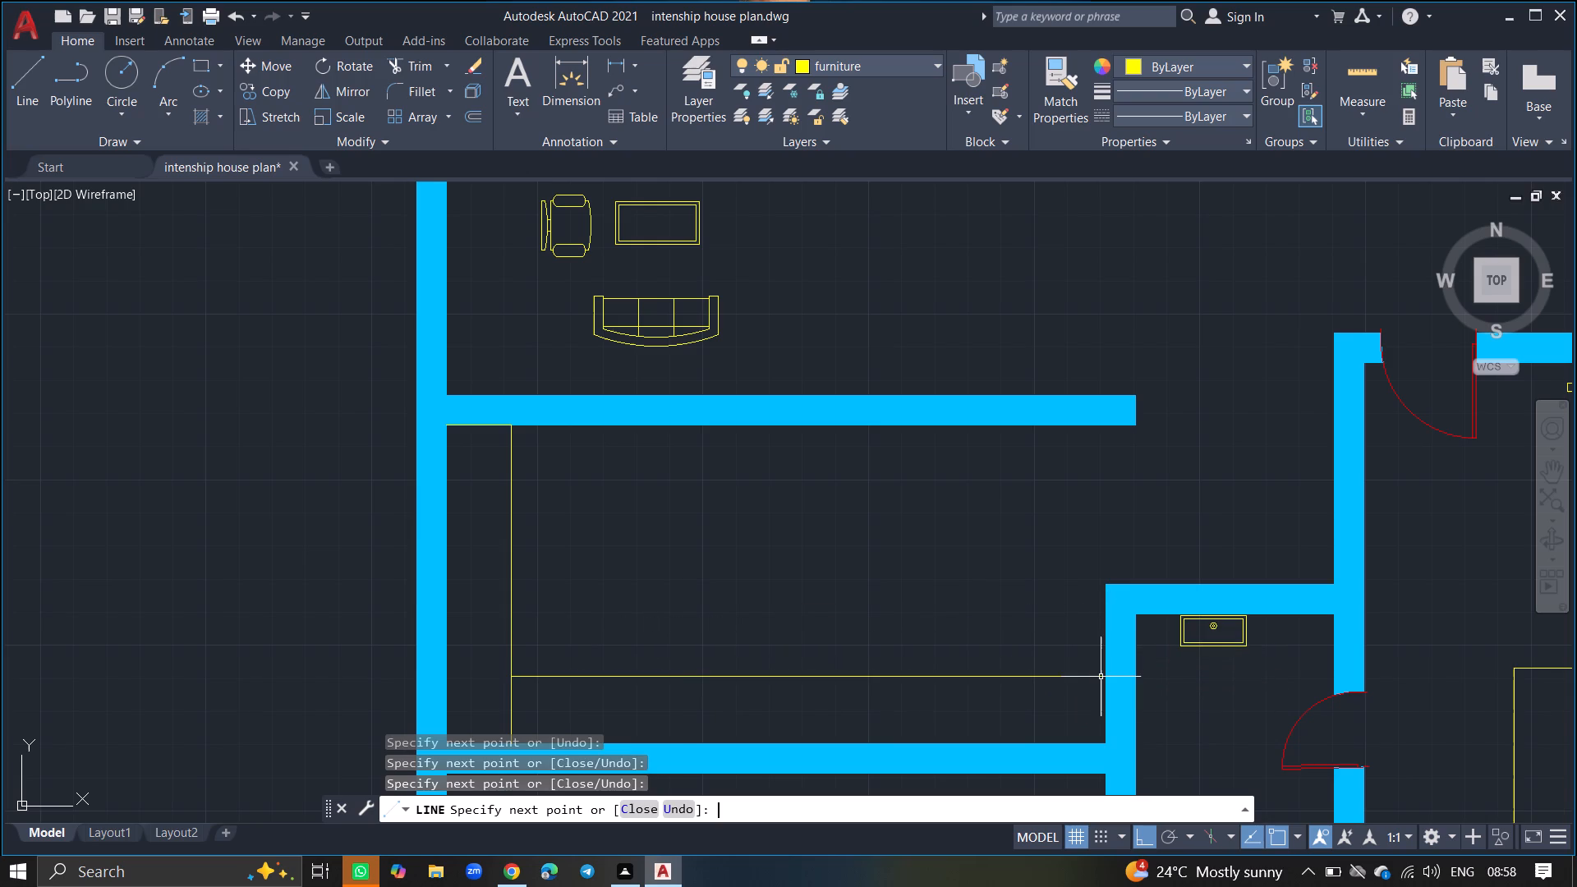
# Copy the southern bathroom's door about 11'-4" west, onto the wall between the kitchen and the room south of it.
pyautogui.keyDown('ctrl'); pyautogui.scroll(-4, 1101, 677); pyautogui.keyUp('ctrl')
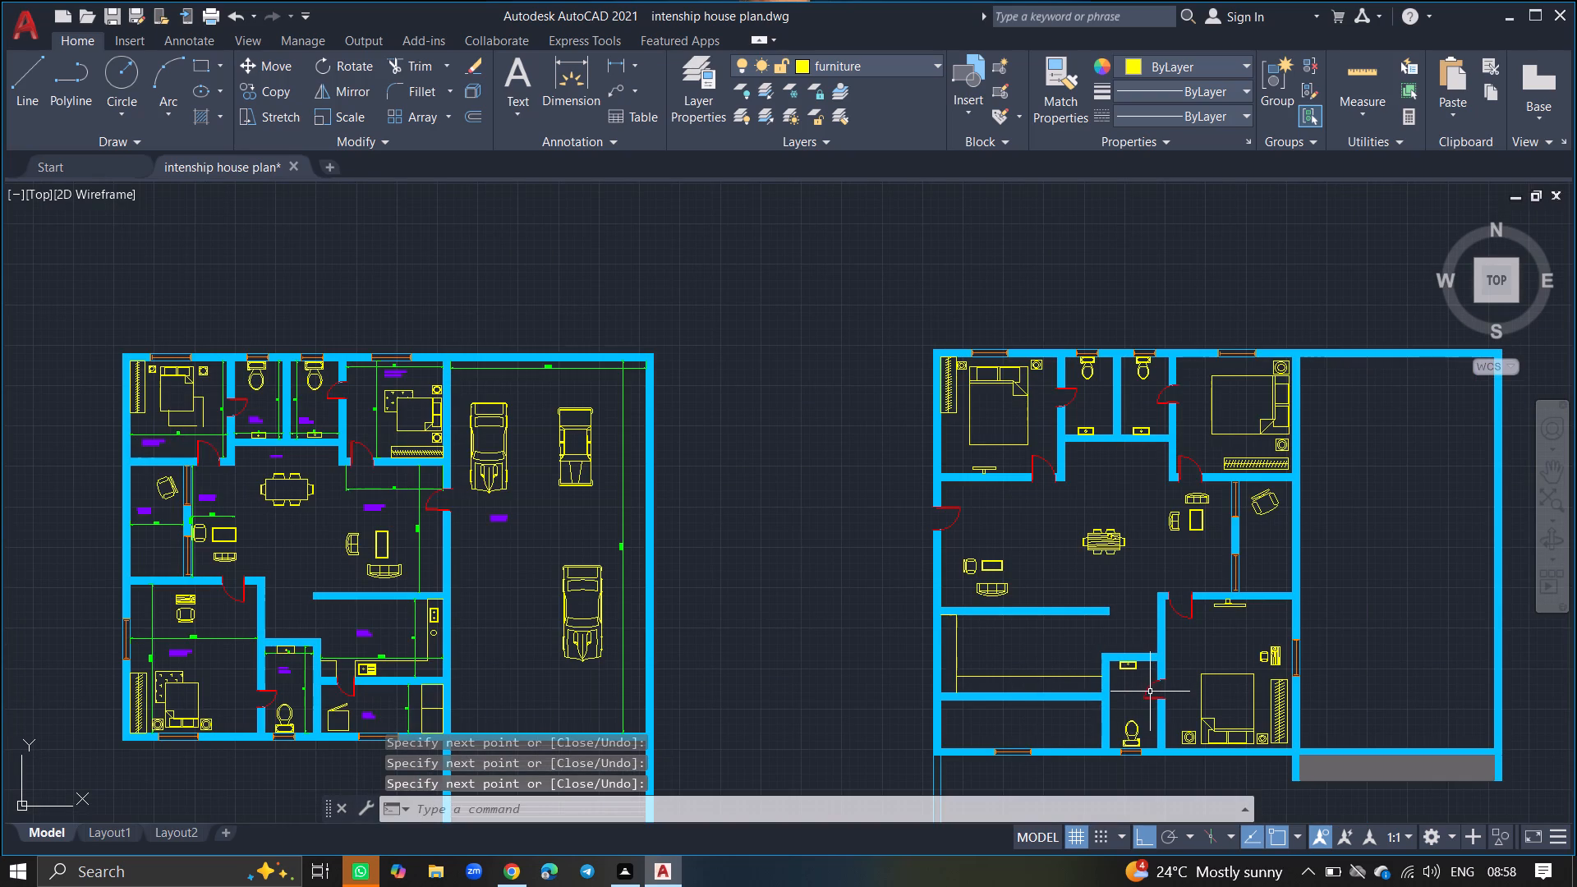
pyautogui.moveTo(1150, 692); pyautogui.dragTo(1048, 701)
pyautogui.write('COPY')
pyautogui.press('Return')
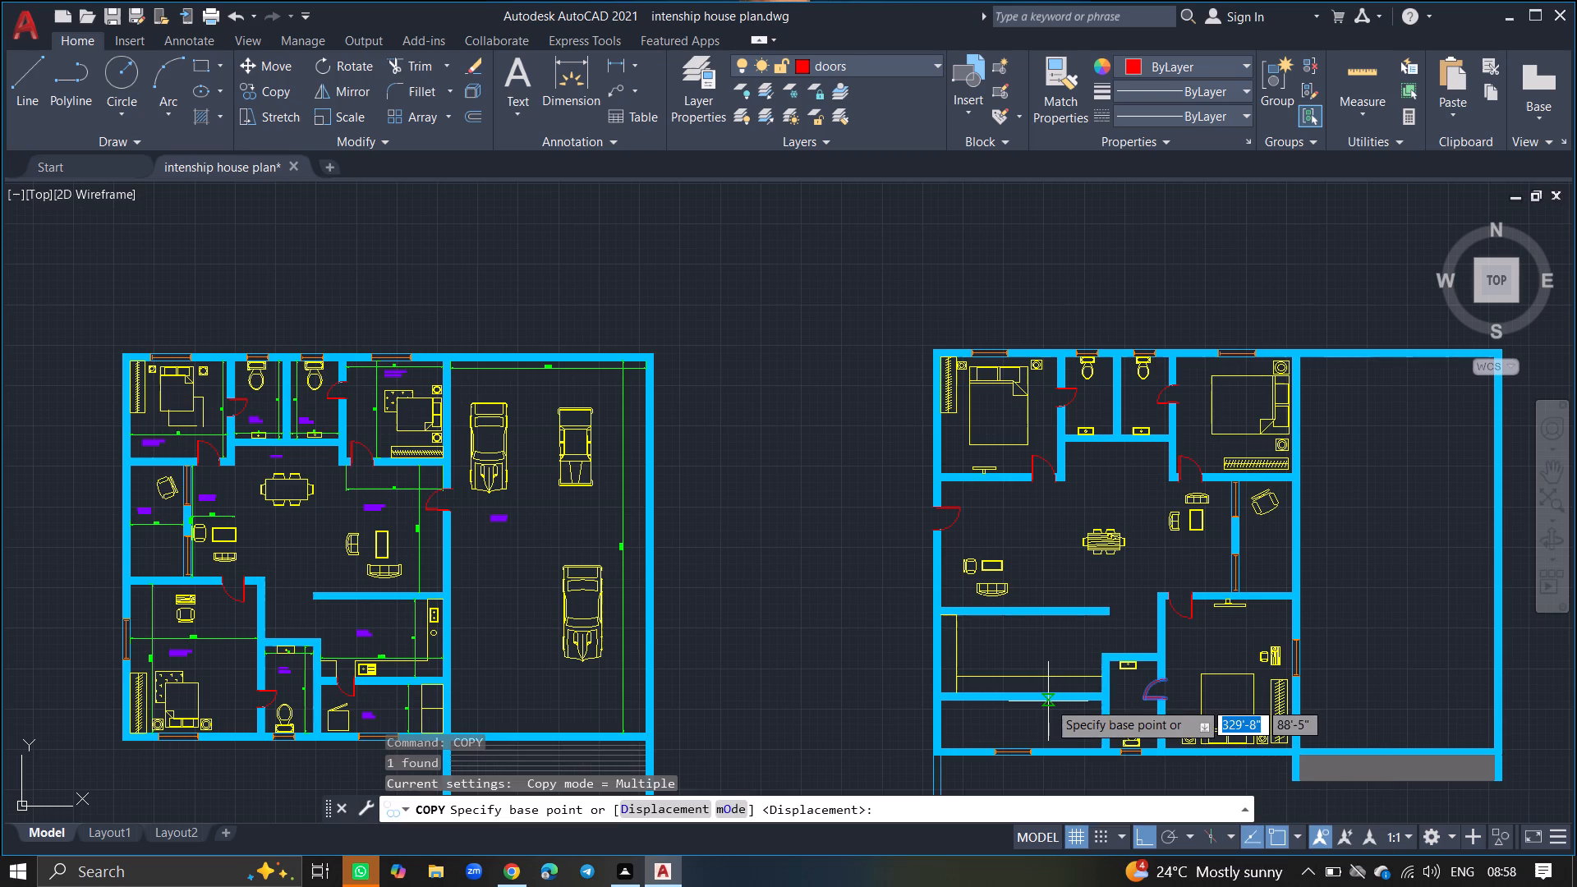
pyautogui.moveTo(1146, 695); pyautogui.dragTo(1043, 694)
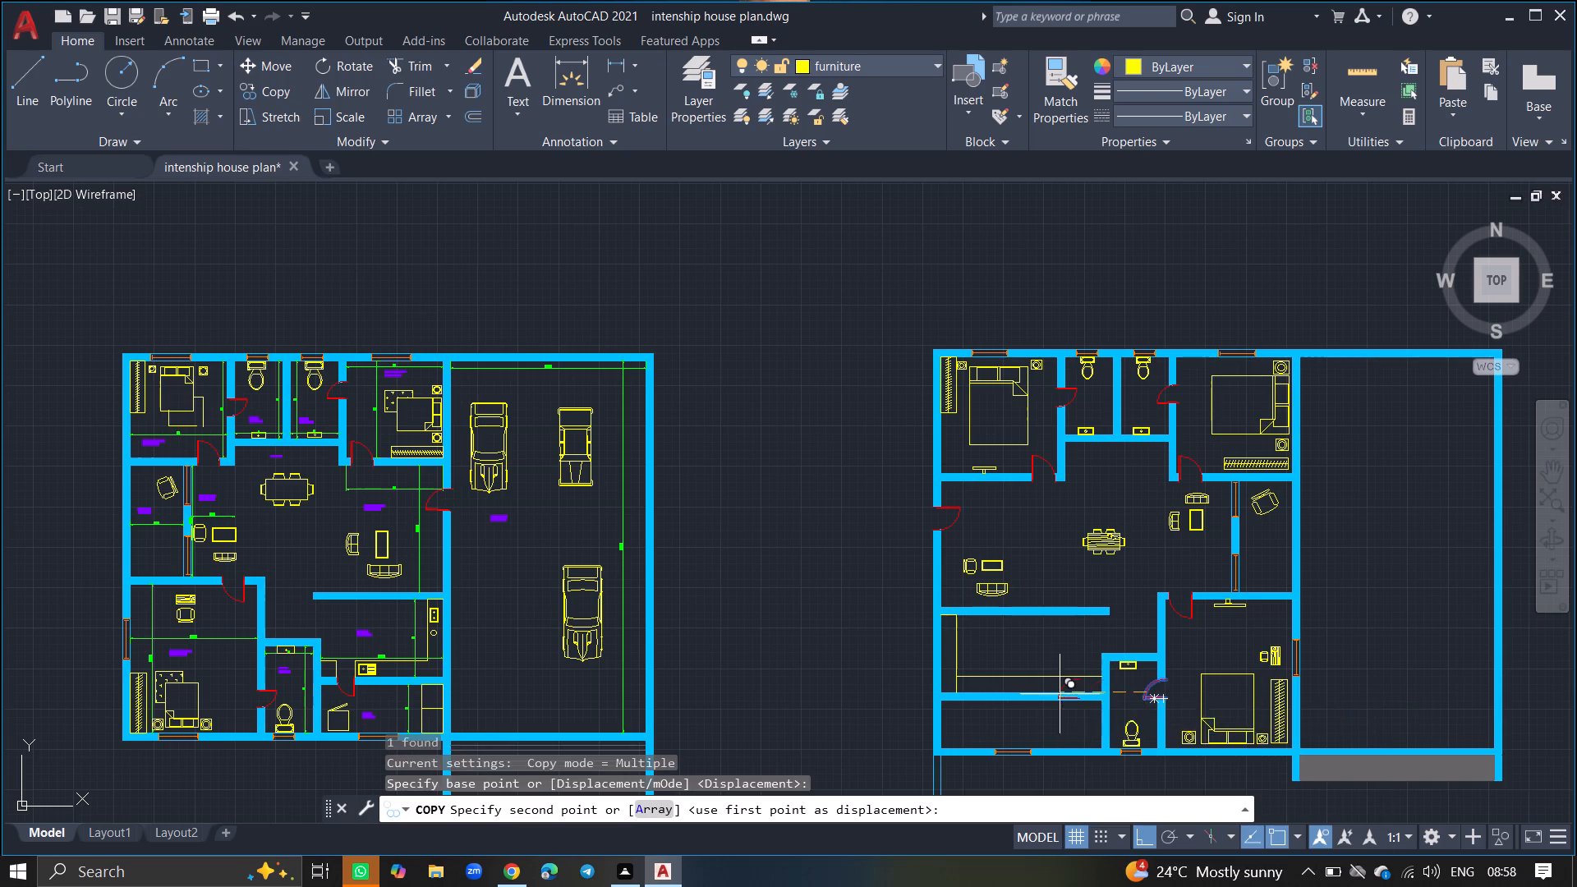
pyautogui.moveTo(1043, 694); pyautogui.dragTo(1042, 694)
pyautogui.keyDown('ctrl'); pyautogui.scroll(5, 1042, 694); pyautogui.keyUp('ctrl')
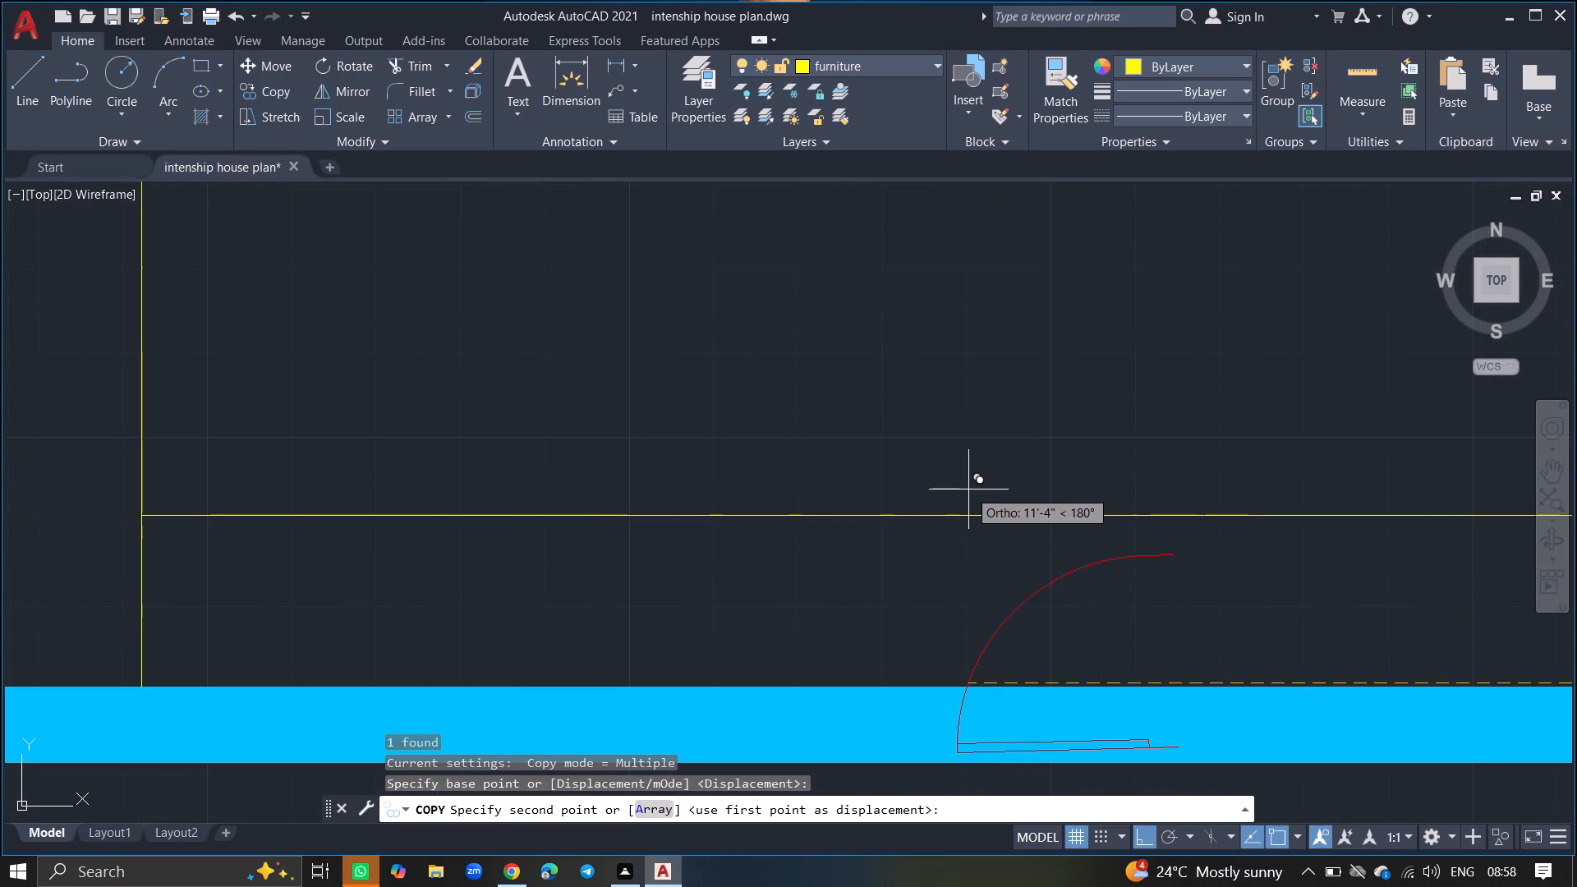
pyautogui.click(968, 489)
pyautogui.press('Return')
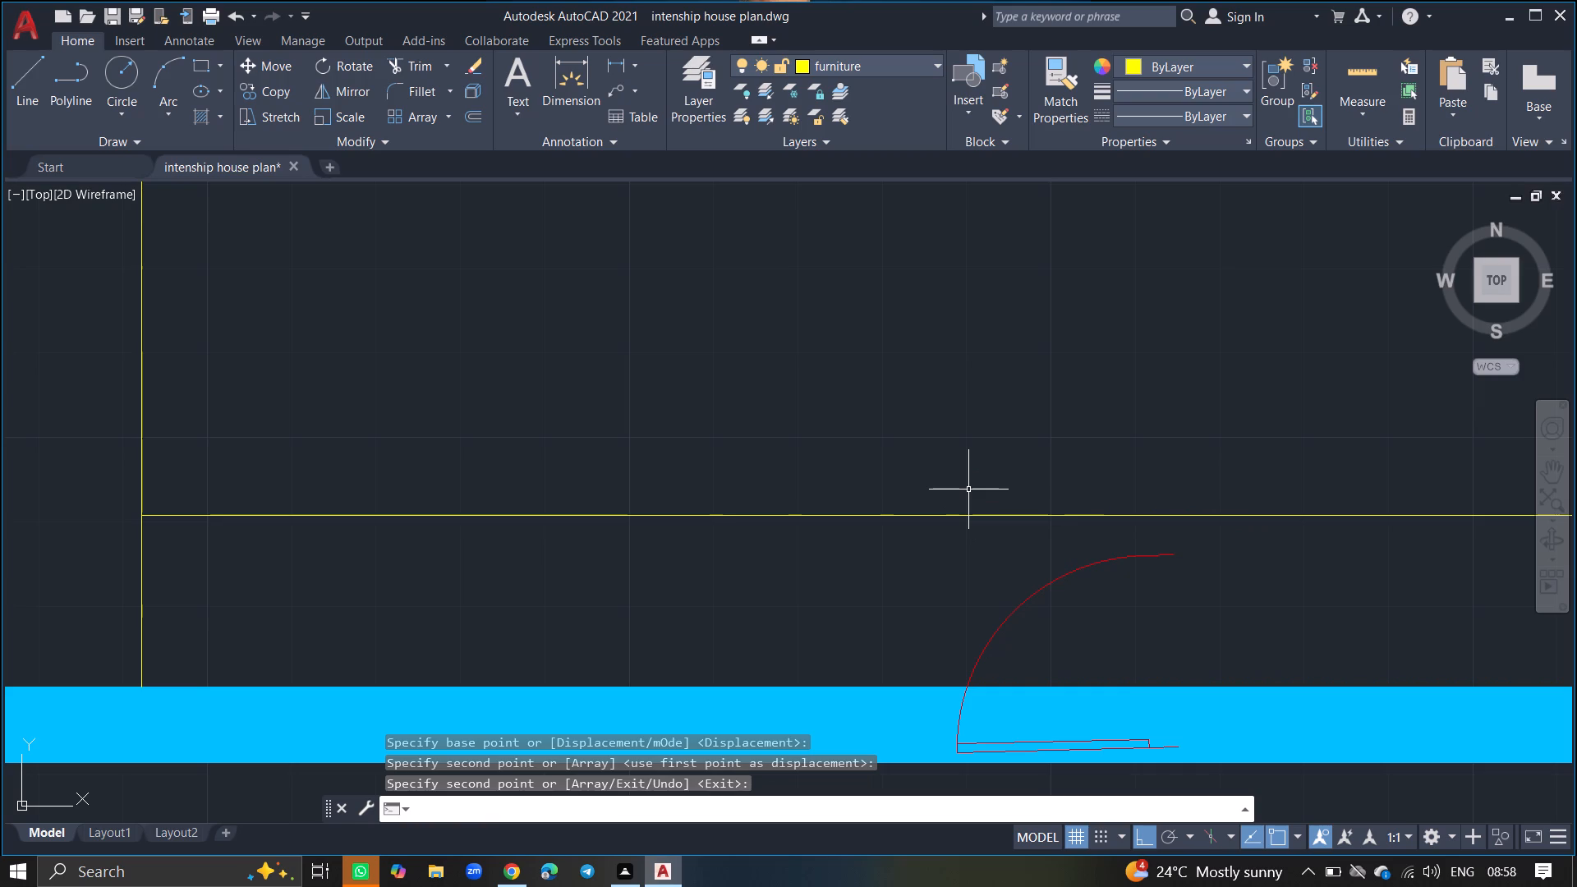
# Rotate the copied door 90° counterclockwise.
pyautogui.click(1020, 606)
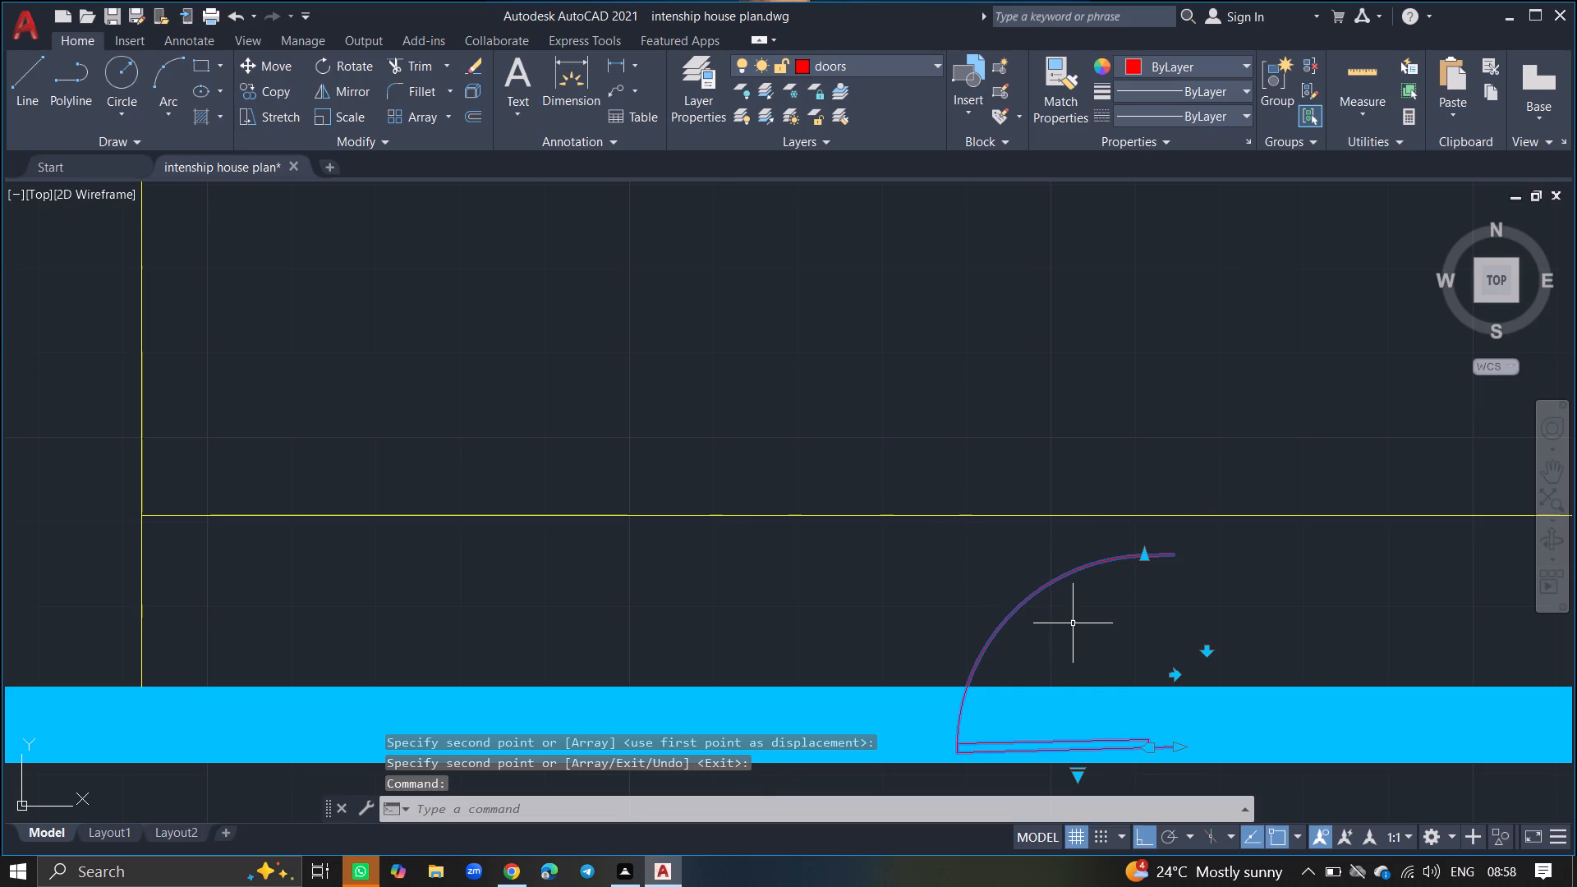
pyautogui.write('RO')
pyautogui.press('Return')
pyautogui.click(1048, 581)
pyautogui.click(1048, 561)
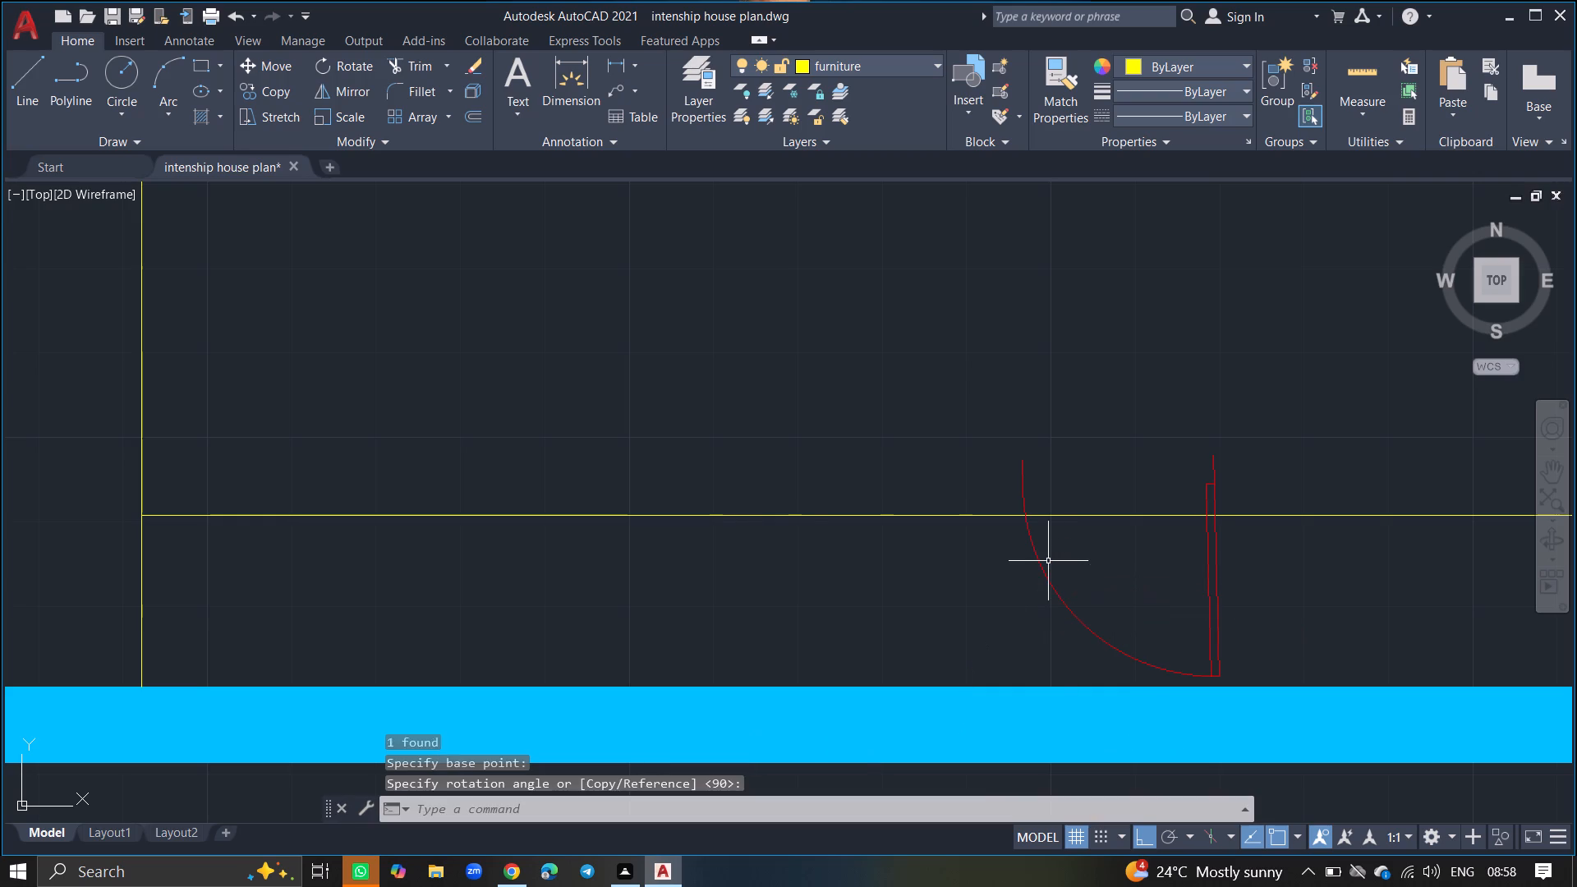
# Move the rotated door about 1'-11" south so it crosses the kitchen's south wall and swings into the room below.
pyautogui.keyDown('ctrl'); pyautogui.scroll(-4, 1048, 561); pyautogui.keyUp('ctrl')
pyautogui.click(1077, 567)
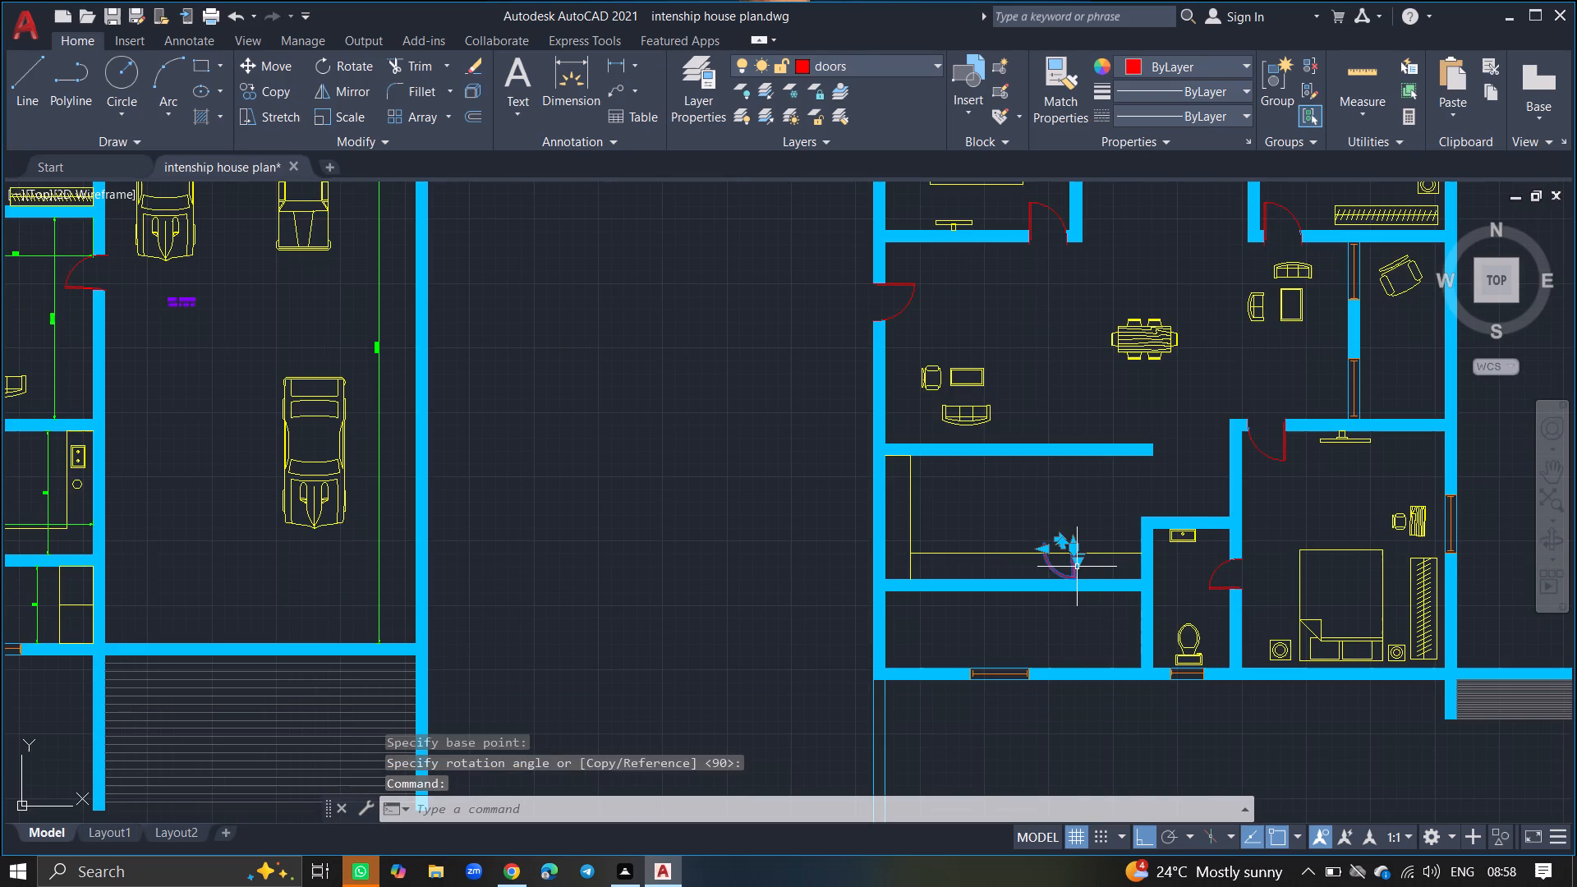
pyautogui.write('MOVE')
pyautogui.press('Return')
pyautogui.keyDown('ctrl'); pyautogui.scroll(5, 1044, 602); pyautogui.keyUp('ctrl')
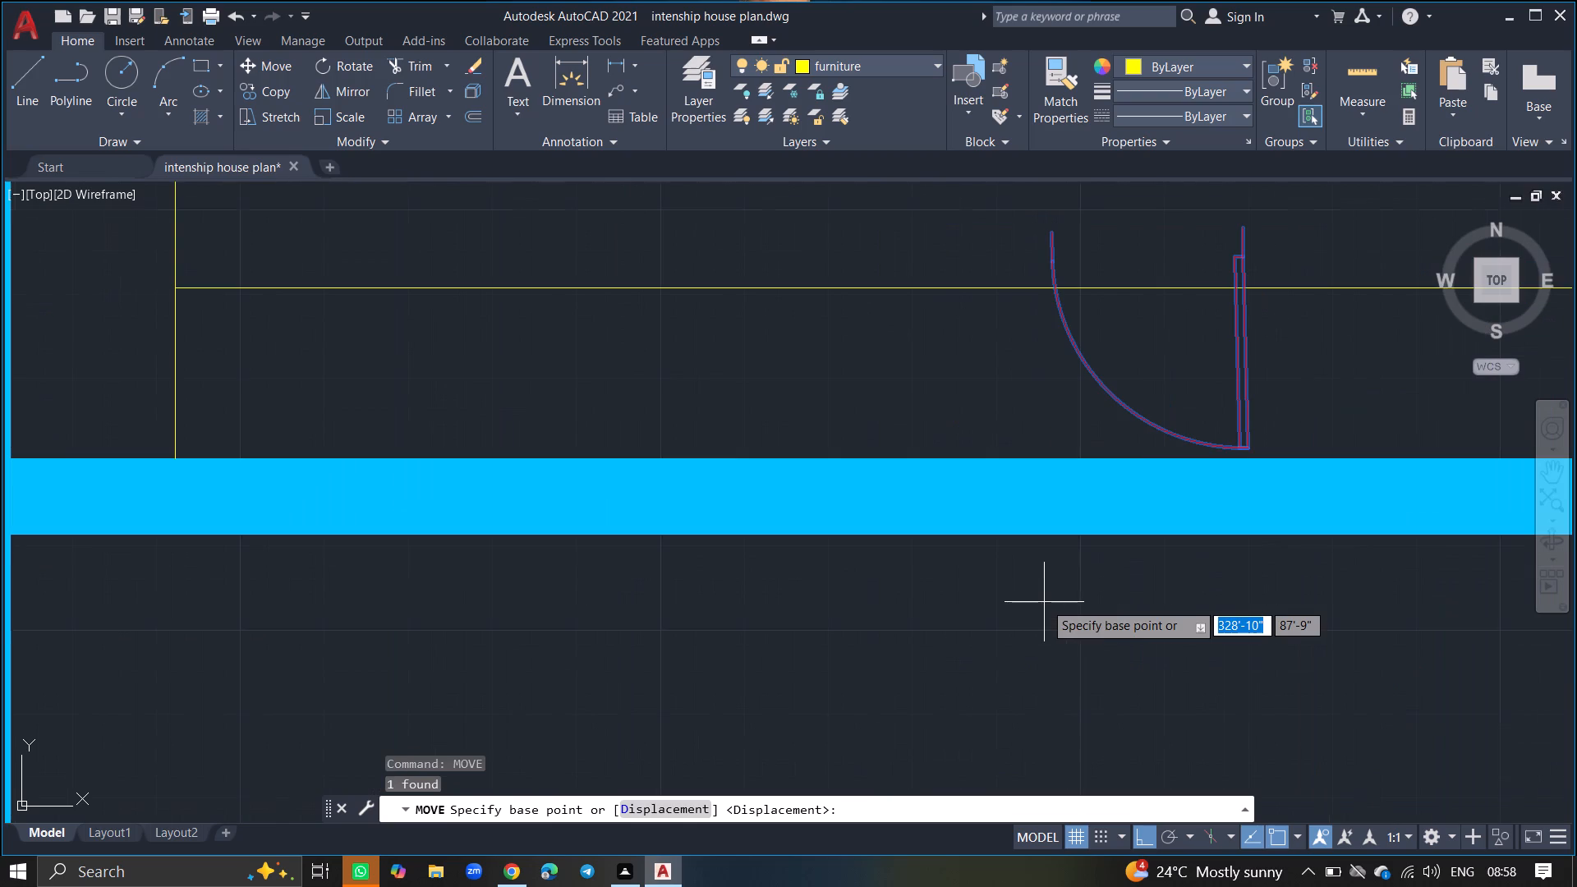
pyautogui.click(1239, 347)
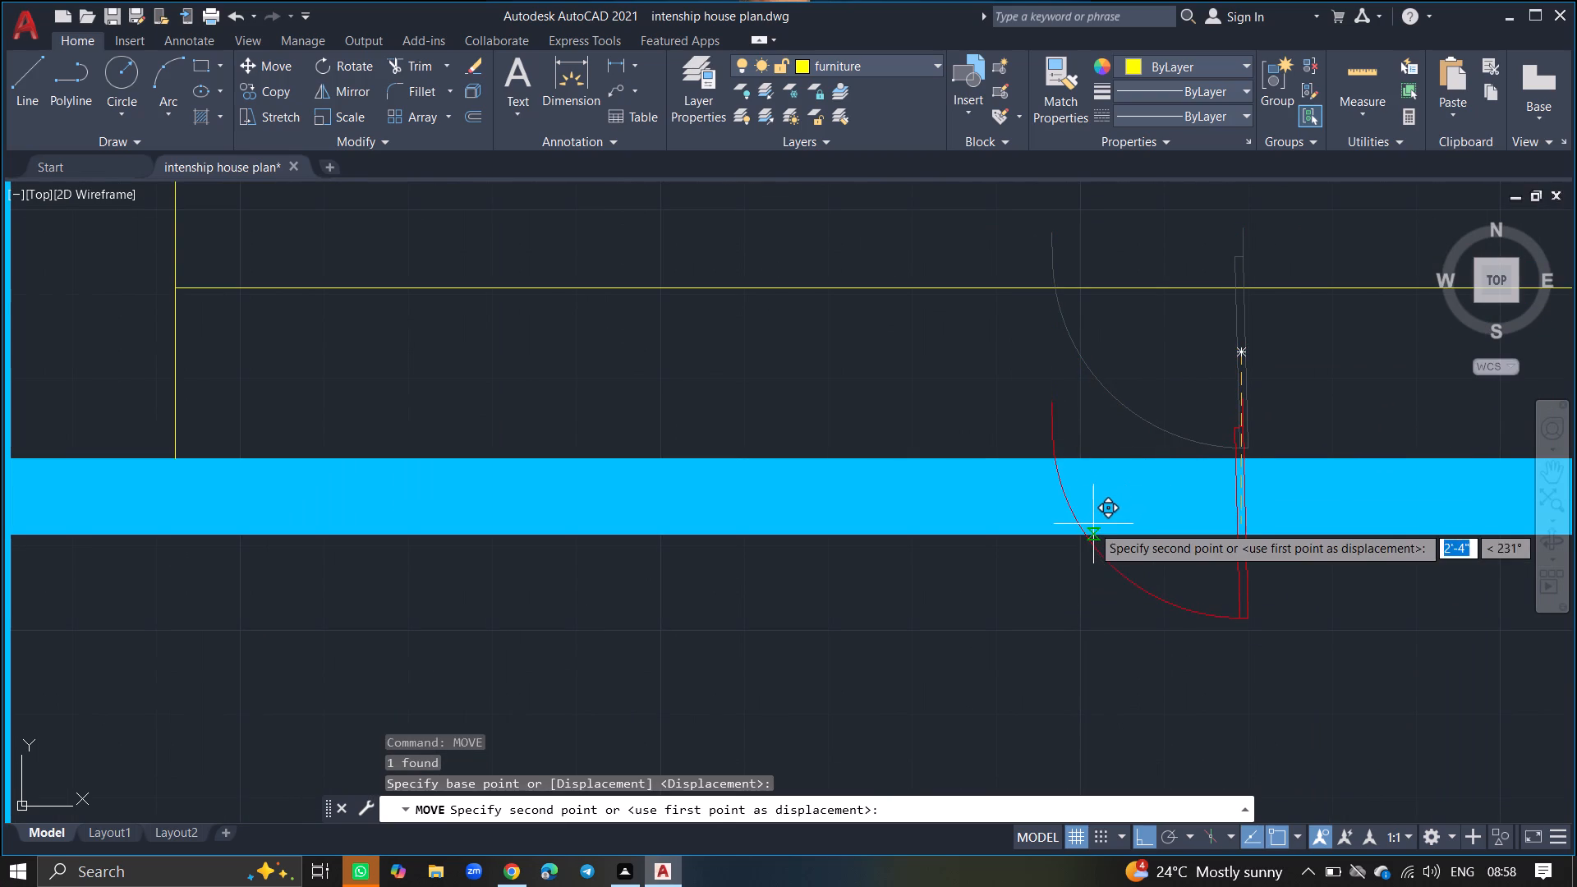
pyautogui.click(1057, 549)
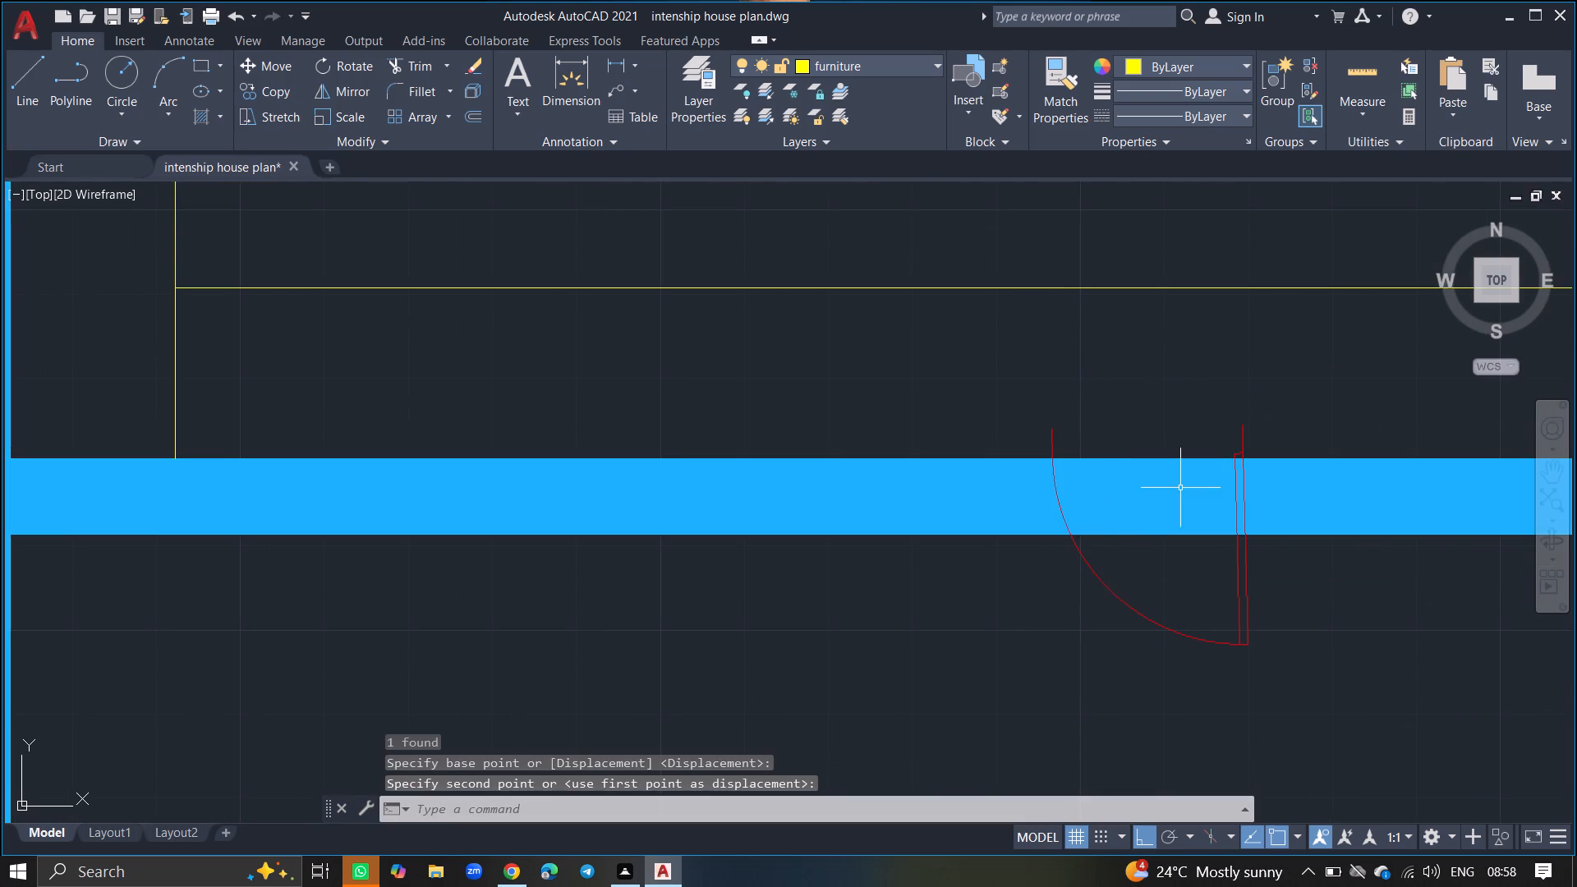
# Trim the wall fill and both wall lines between the door's arc and its leaf, including the strips inside the leaf, to open the doorway.
pyautogui.write('TRIM')
pyautogui.press('Return')
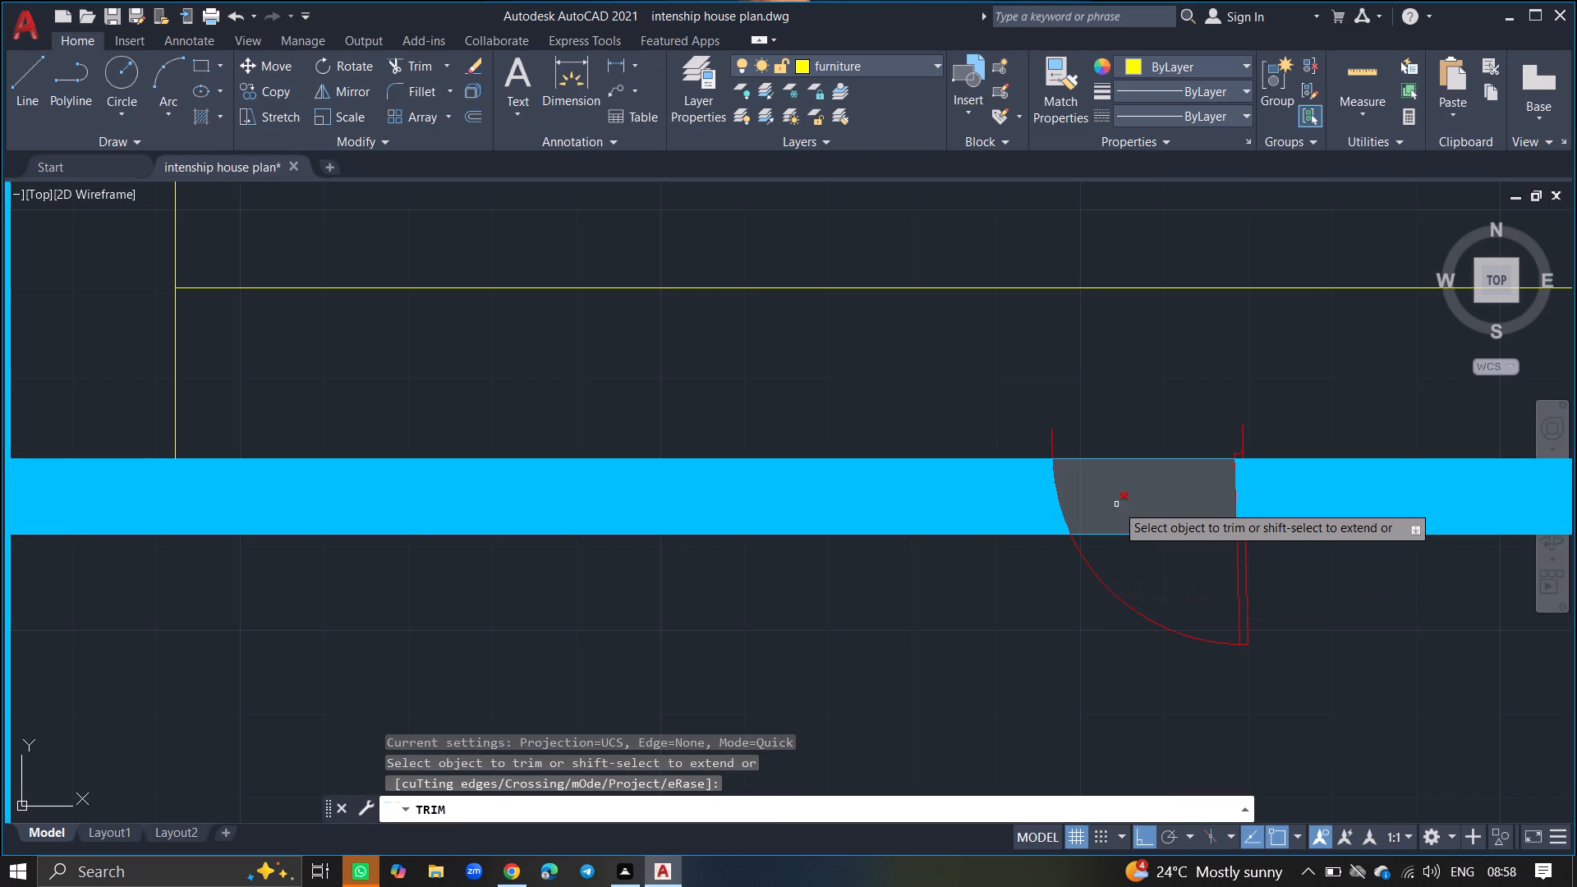
pyautogui.click(1116, 504)
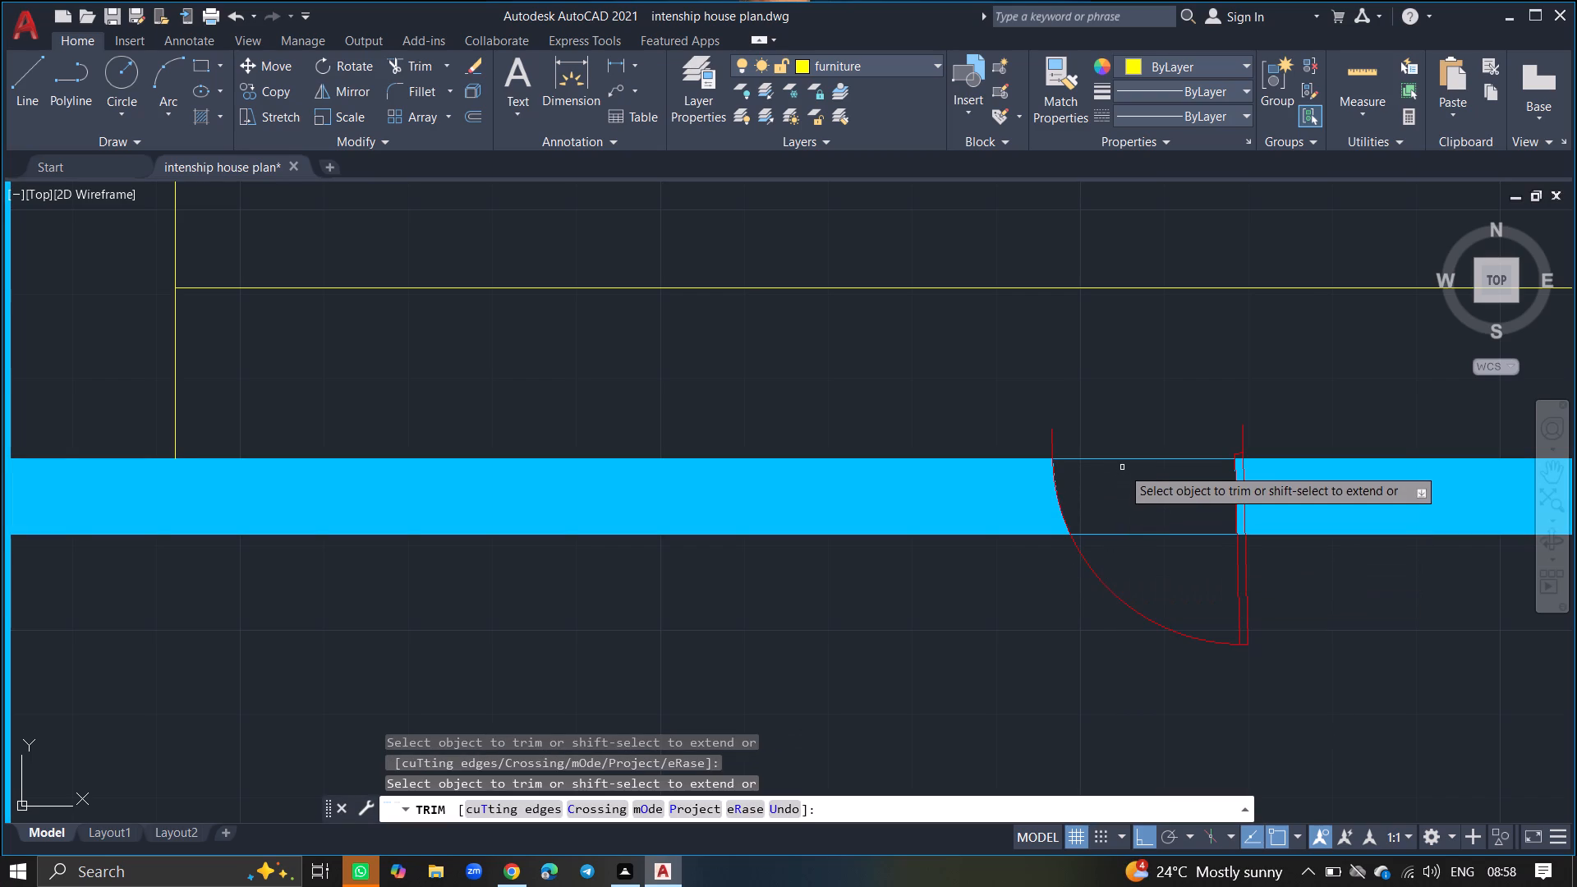
pyautogui.click(1122, 458)
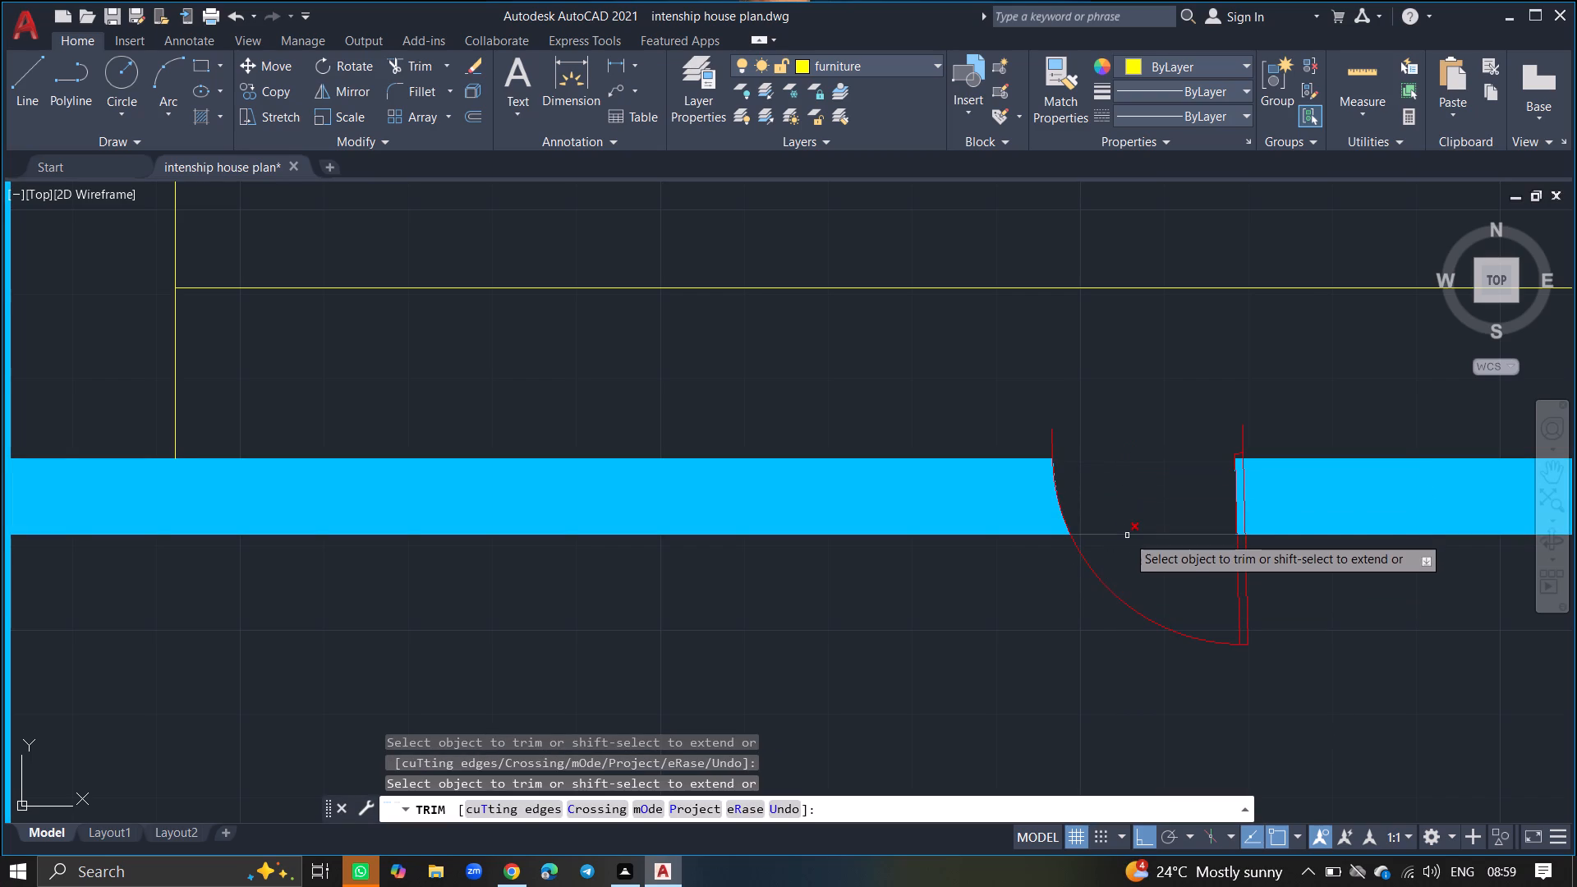
pyautogui.click(1127, 535)
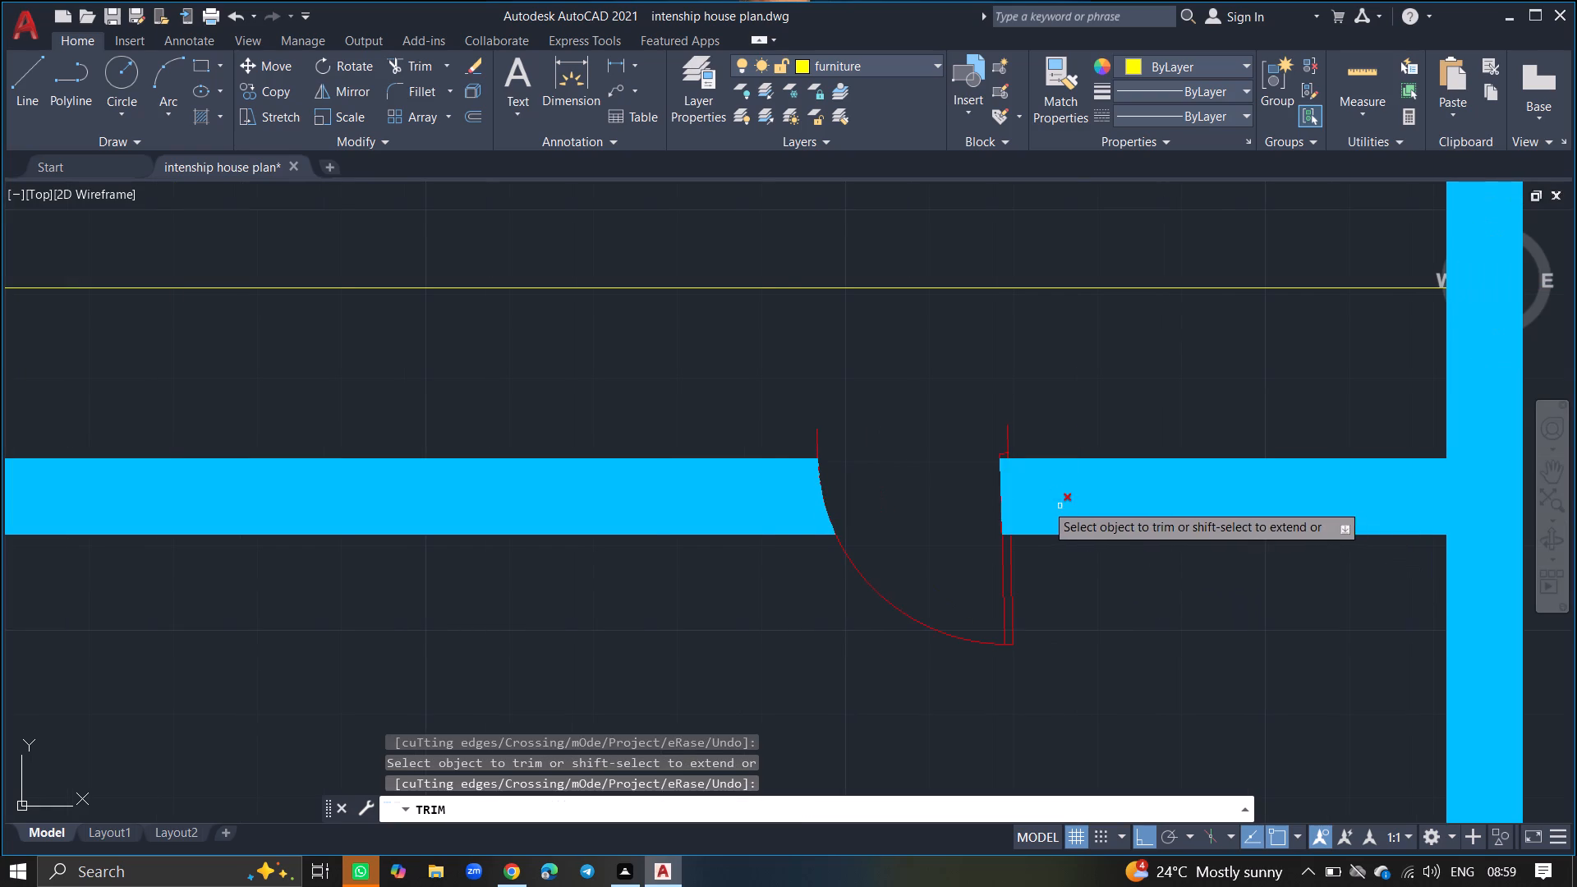
pyautogui.keyDown('ctrl'); pyautogui.scroll(2, 993, 502); pyautogui.keyUp('ctrl')
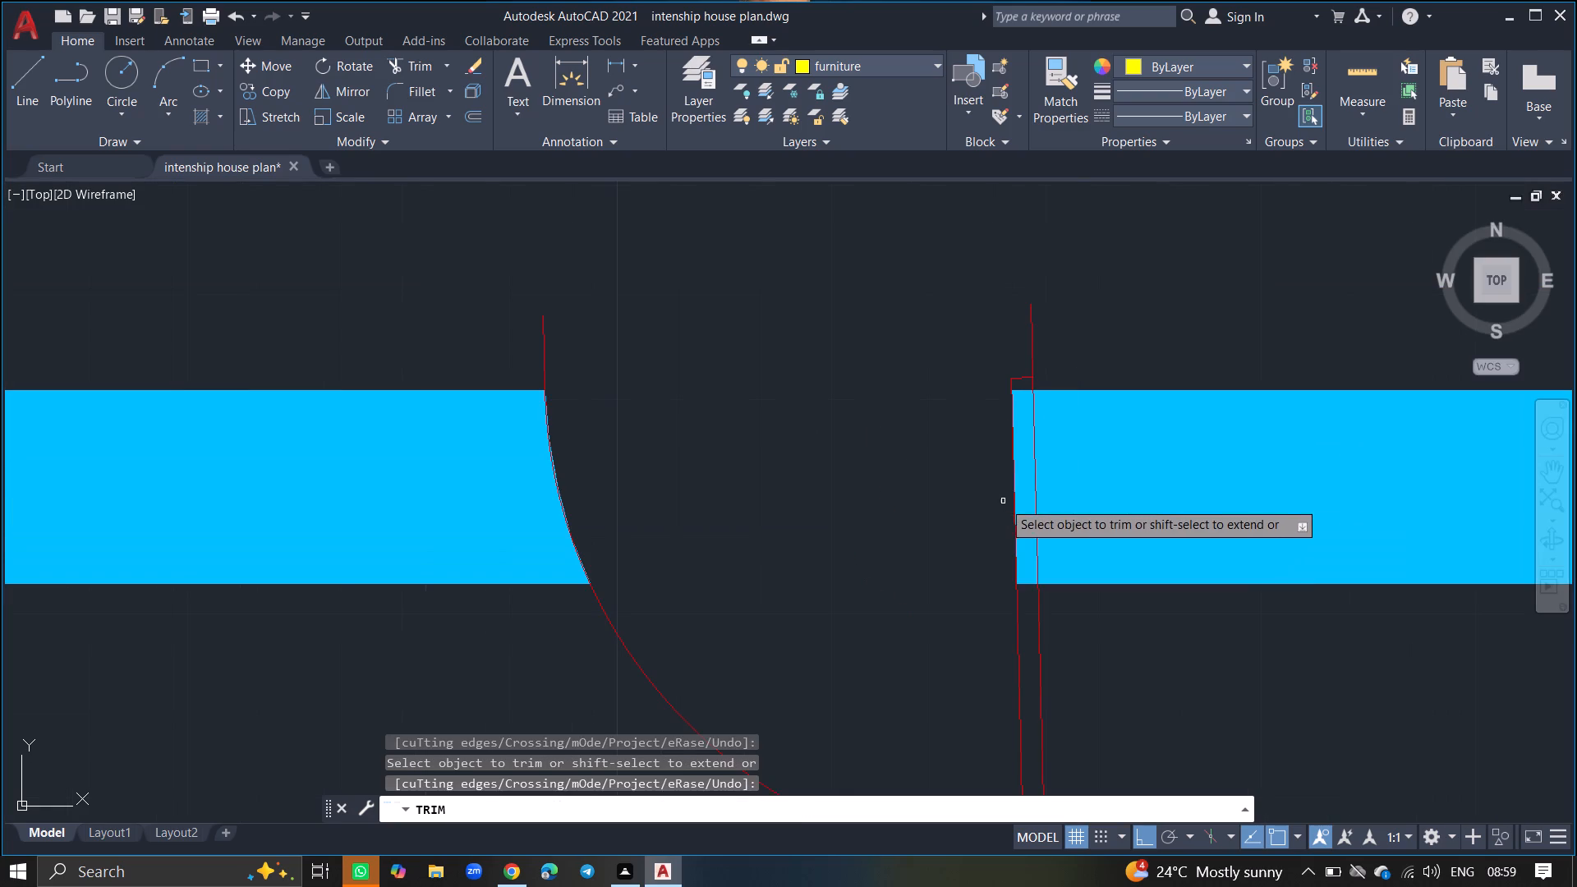
pyautogui.click(1023, 494)
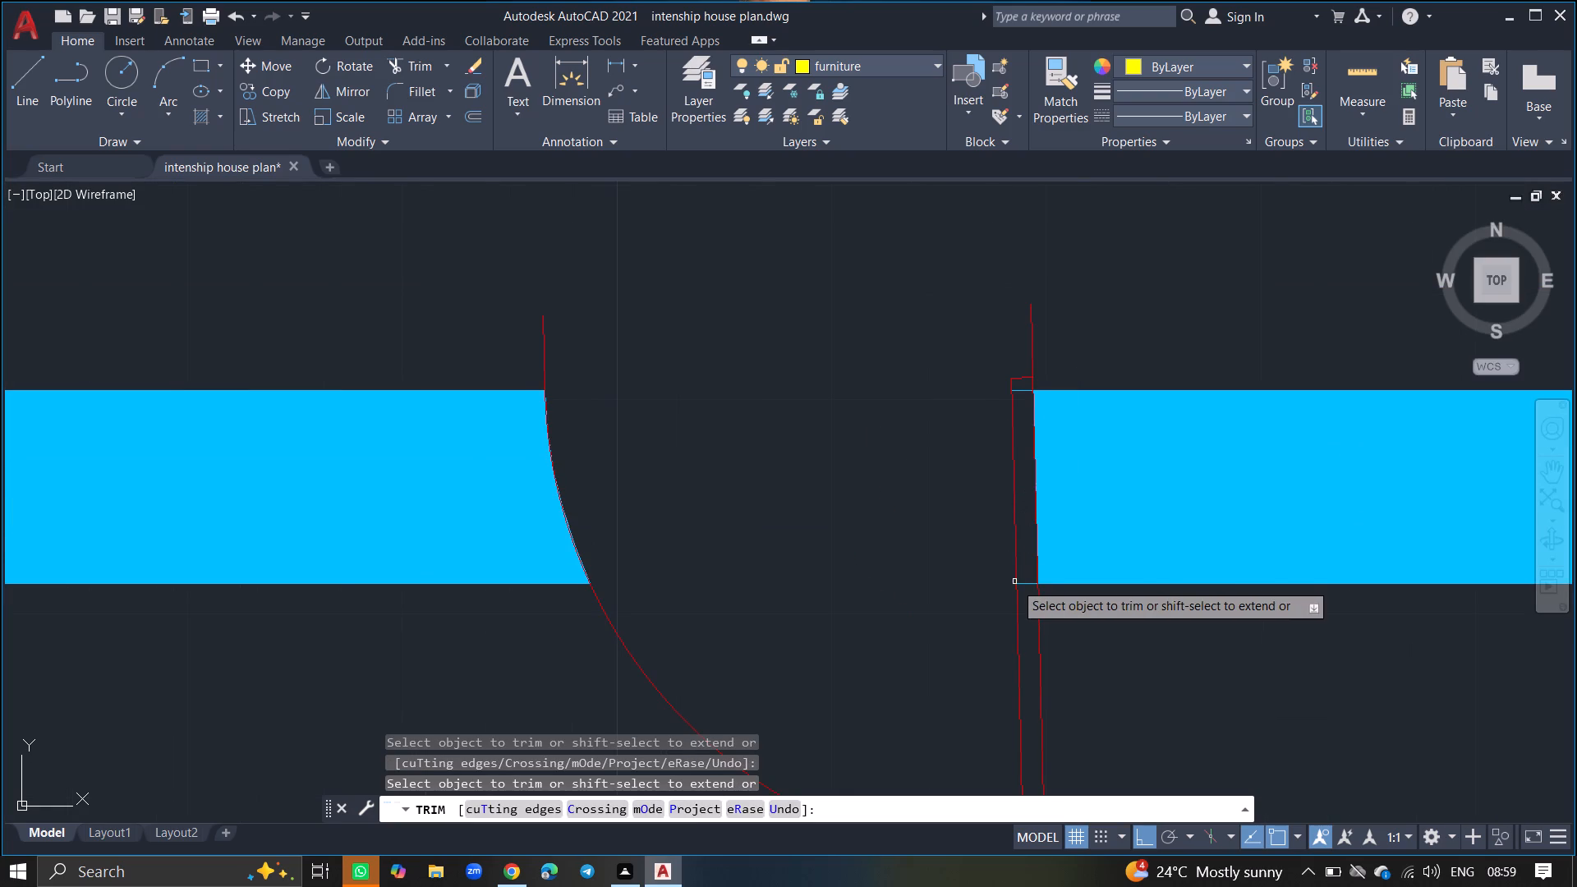
pyautogui.click(1026, 583)
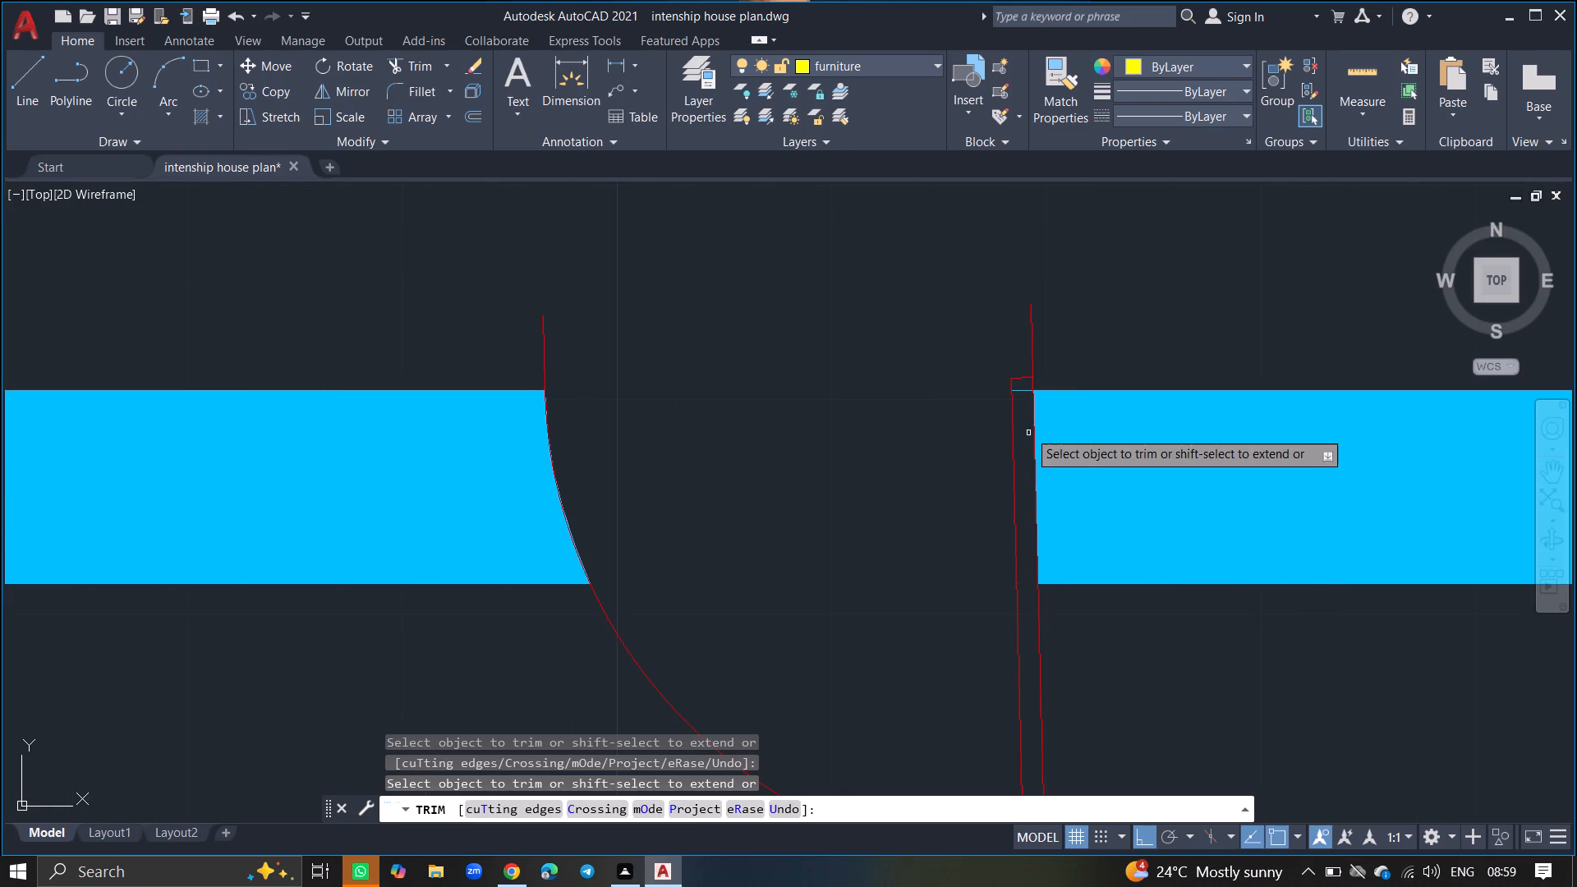
pyautogui.click(1023, 390)
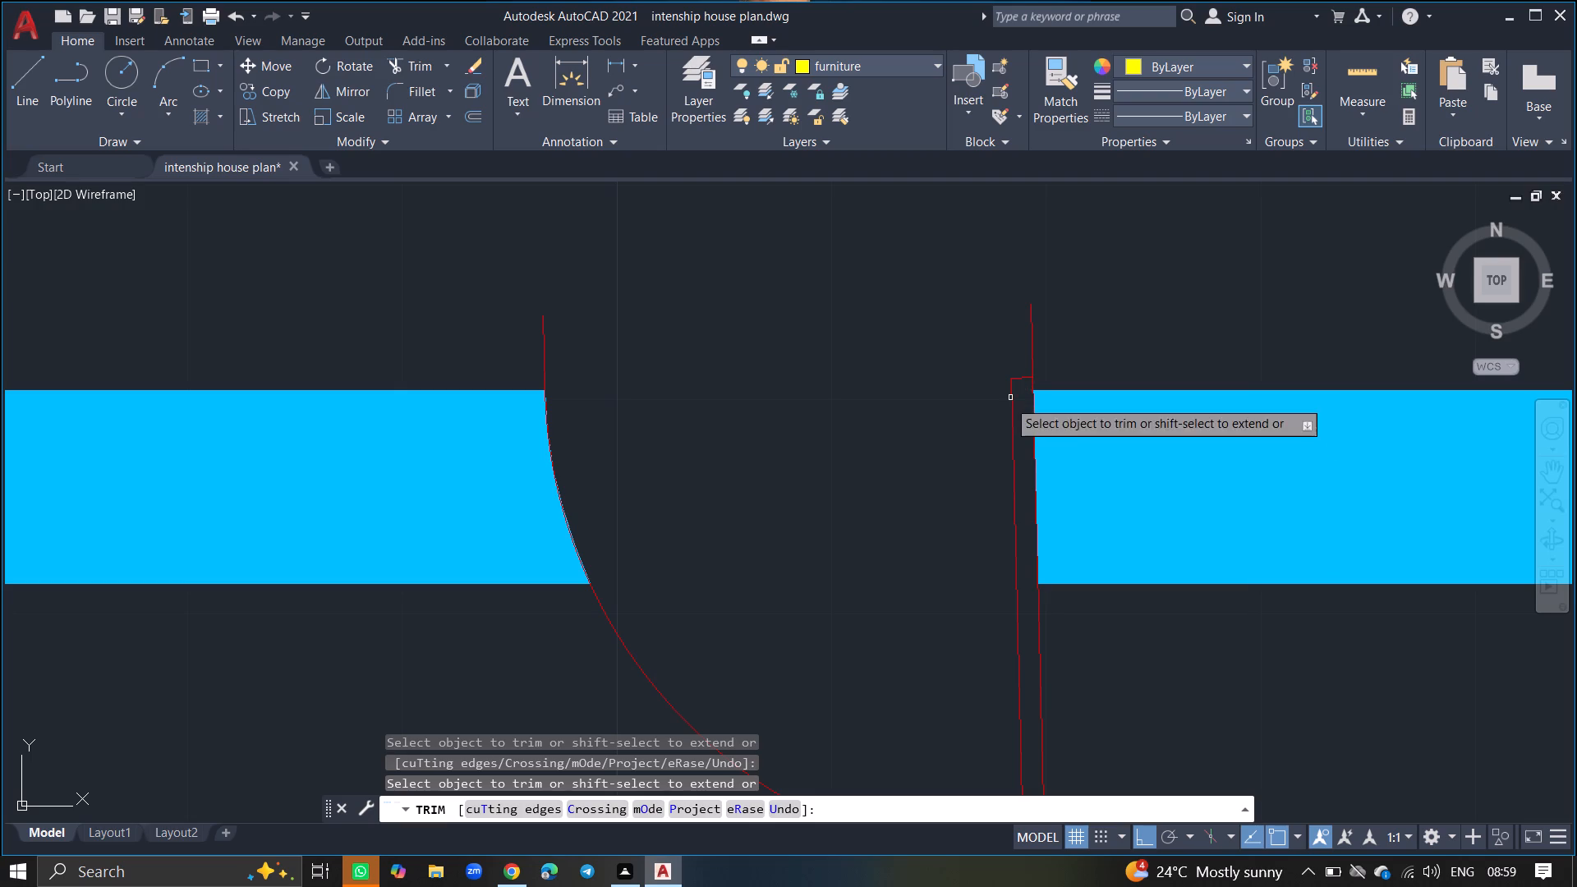
pyautogui.press('Return')
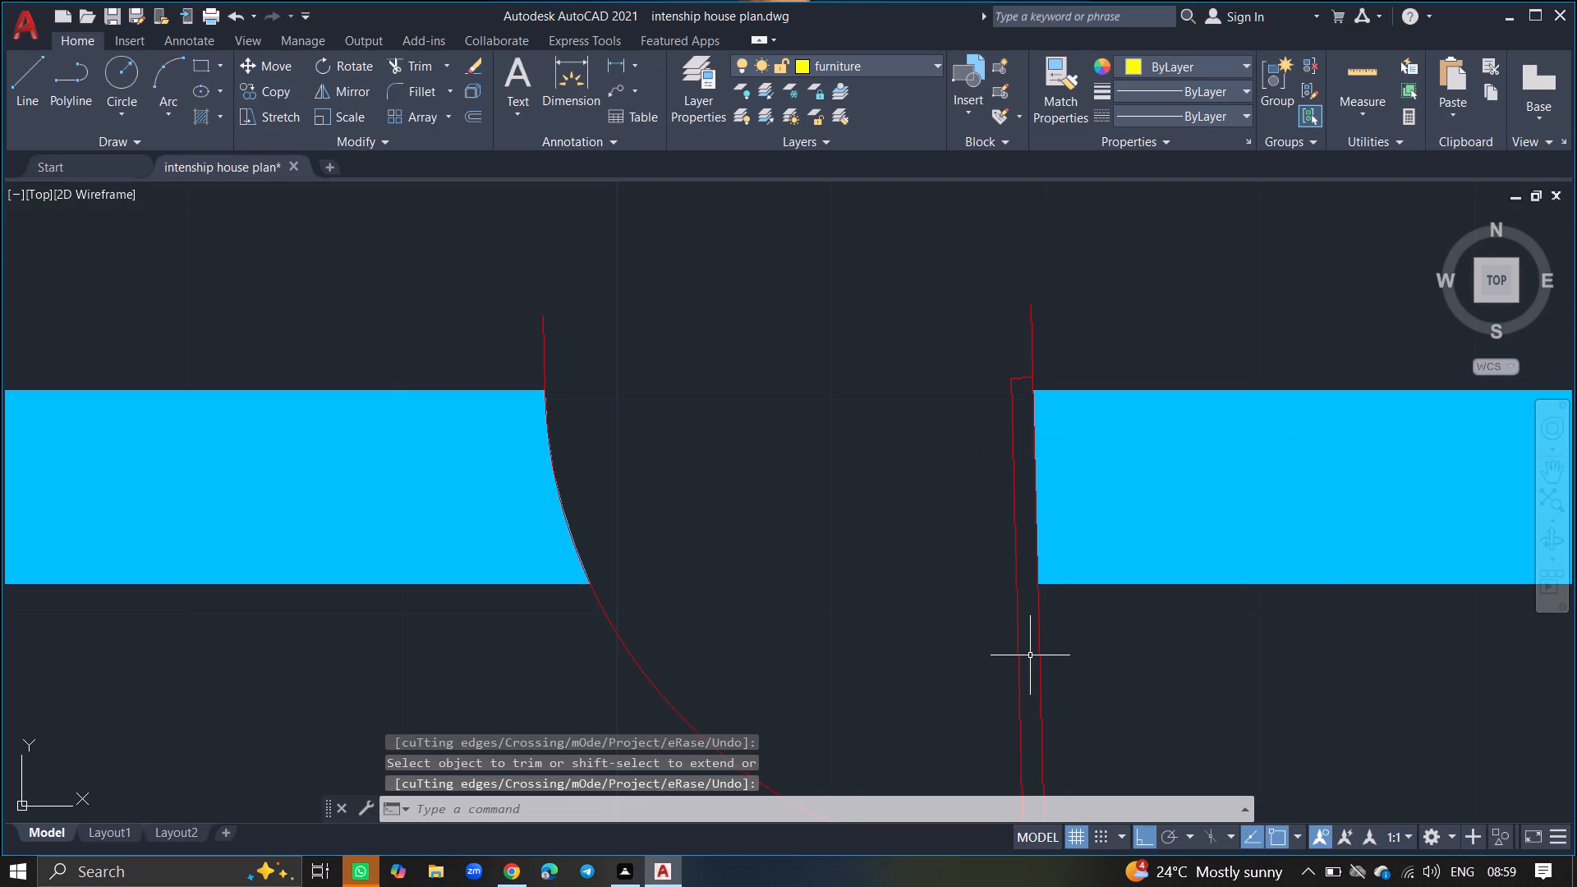
# Move the copied door about 3" south and slightly east within the opening in the kitchen's south wall.
pyautogui.click(1018, 659)
pyautogui.write('MOVE')
pyautogui.press('Return')
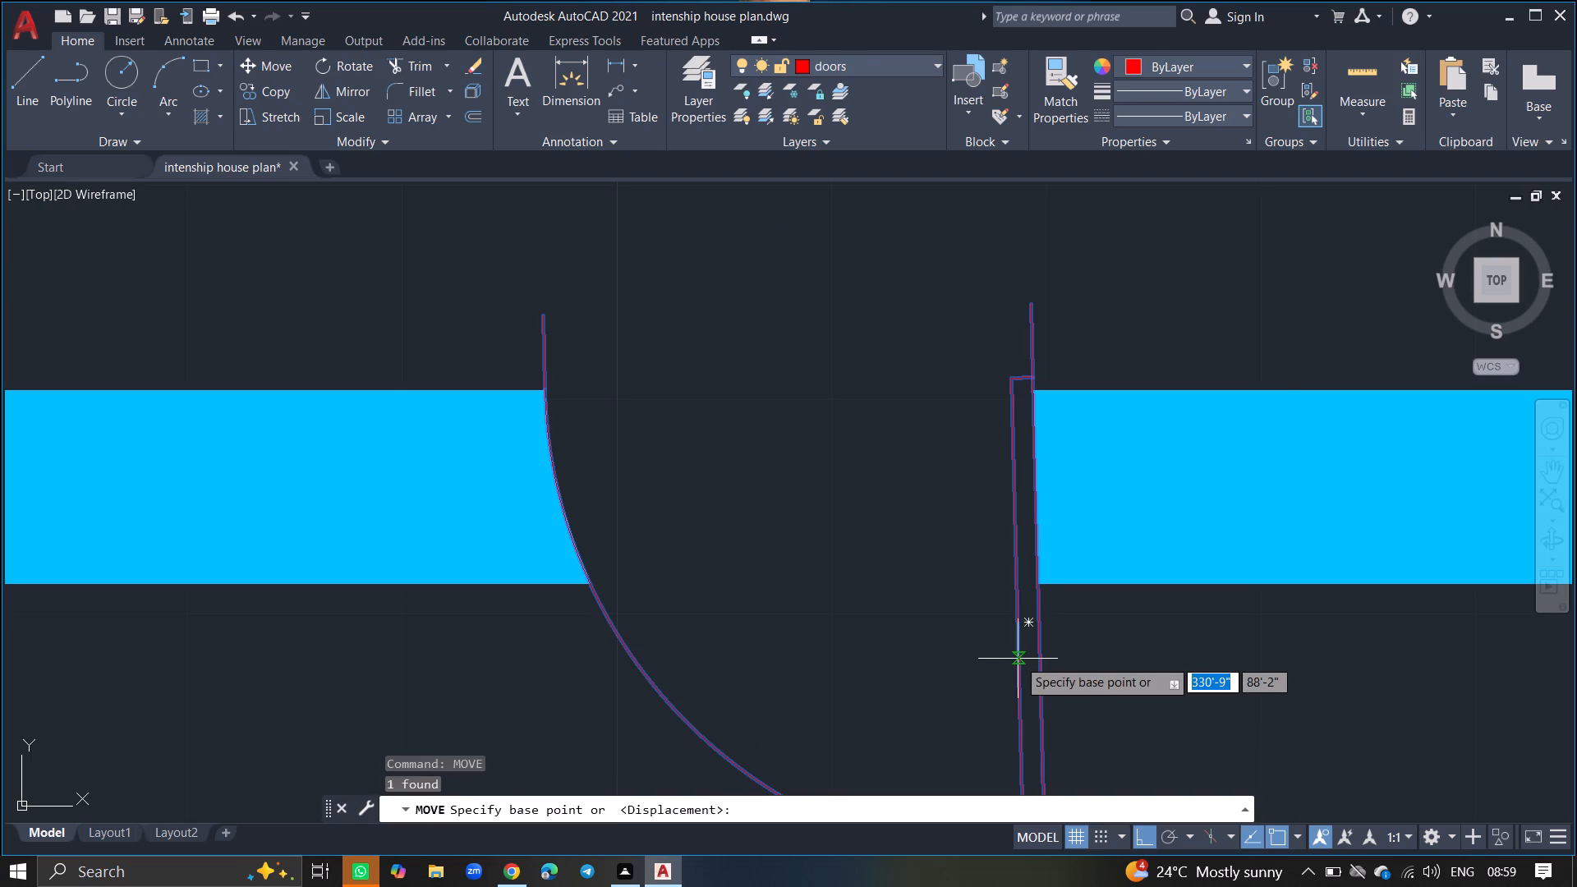
pyautogui.click(1031, 624)
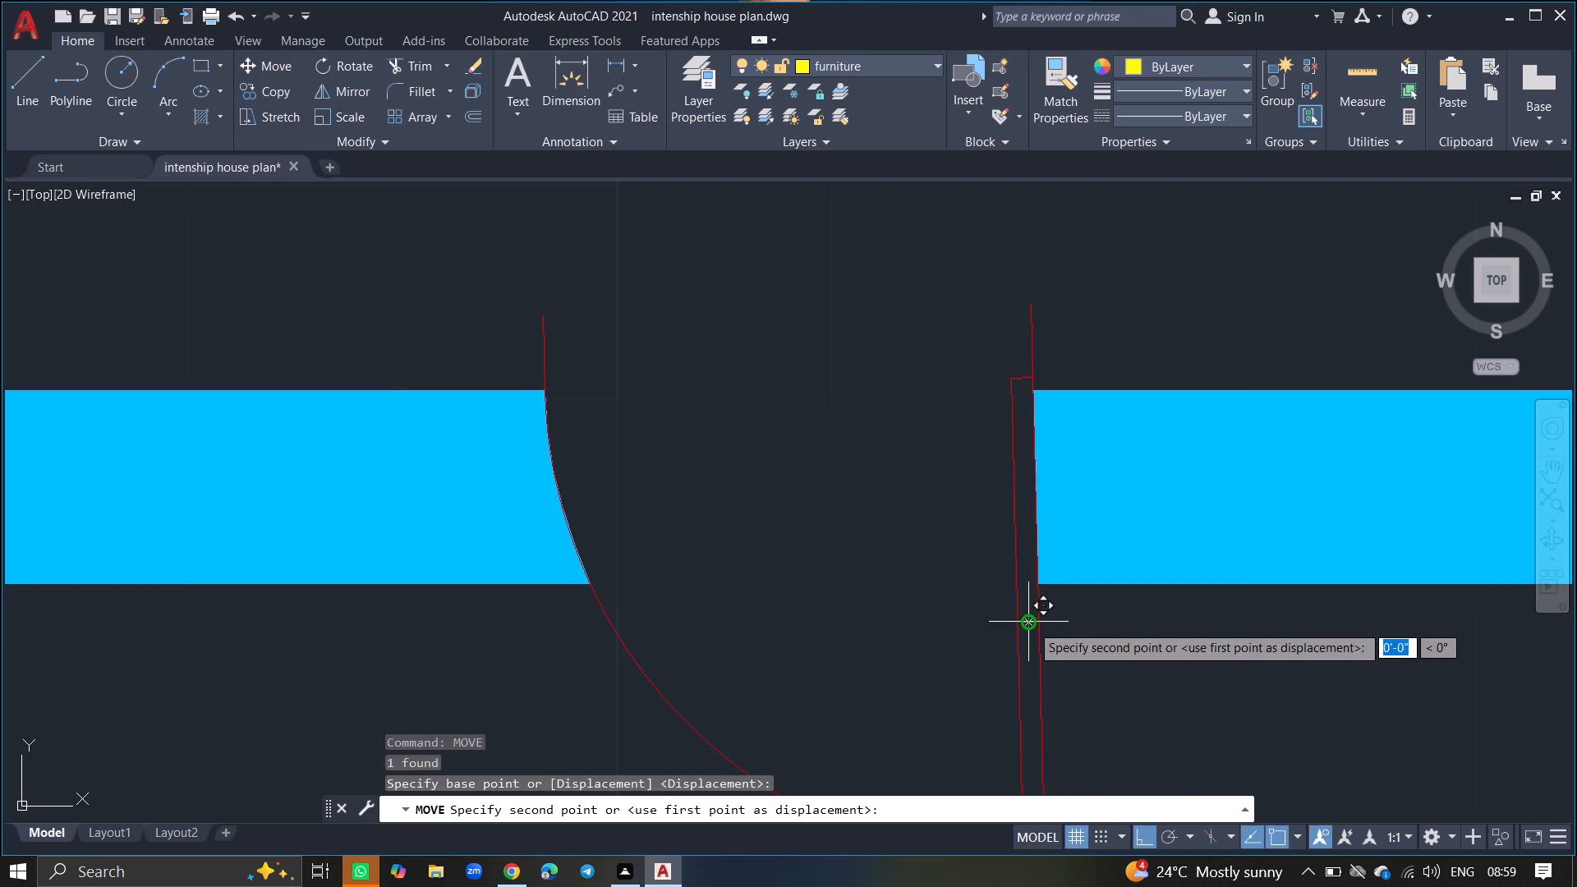
pyautogui.click(1043, 684)
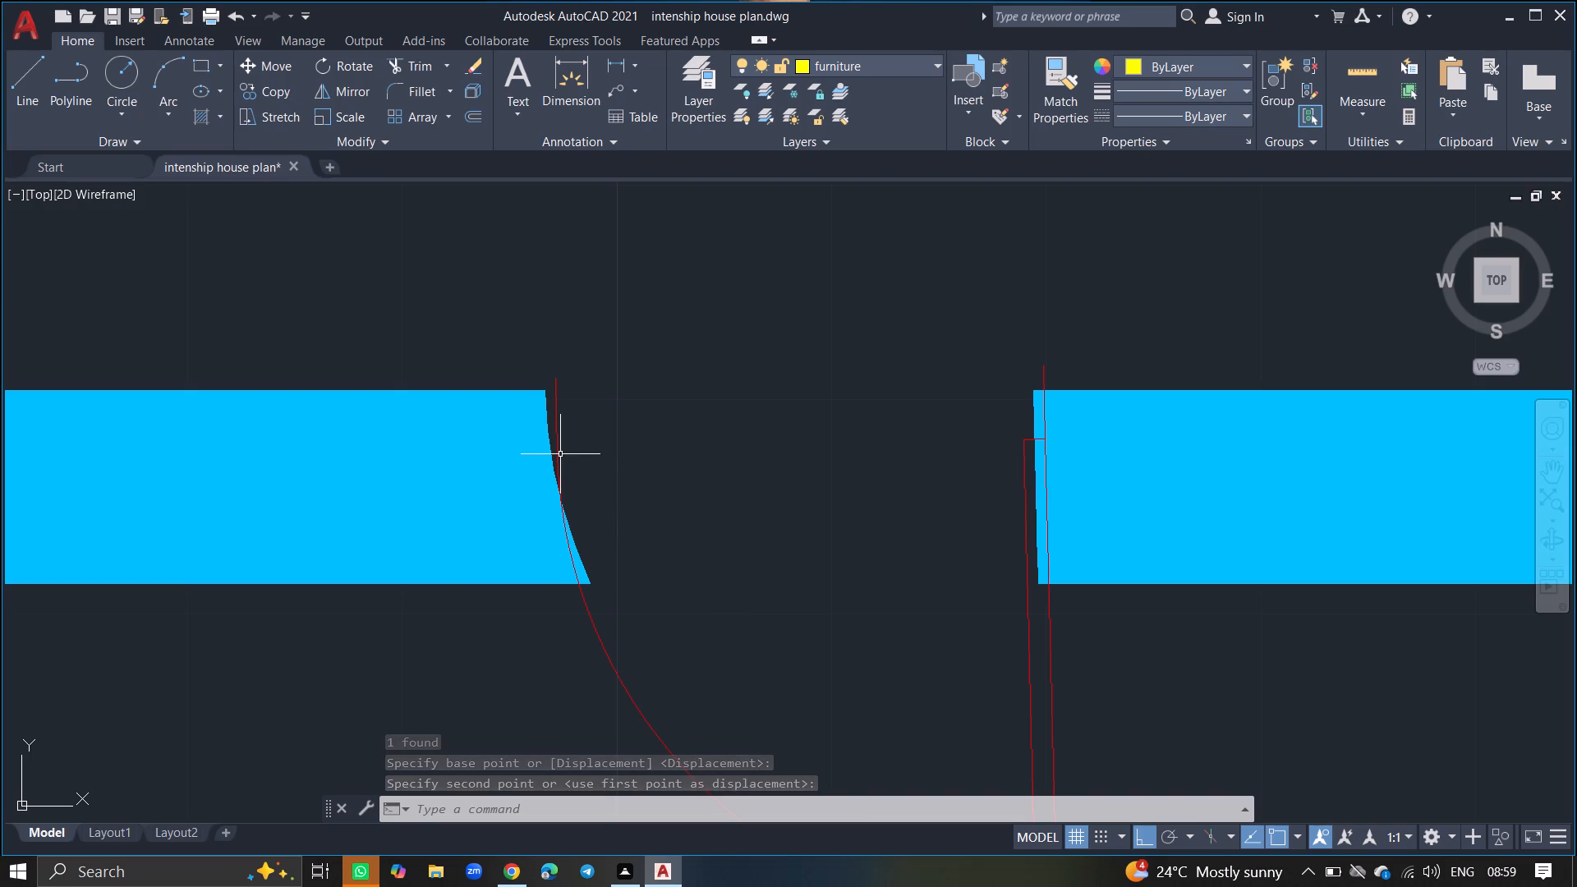
# Extend the kitchen south wall's upper line on the opening's west side to meet the door's arc.
pyautogui.write('EX')
pyautogui.press('Return')
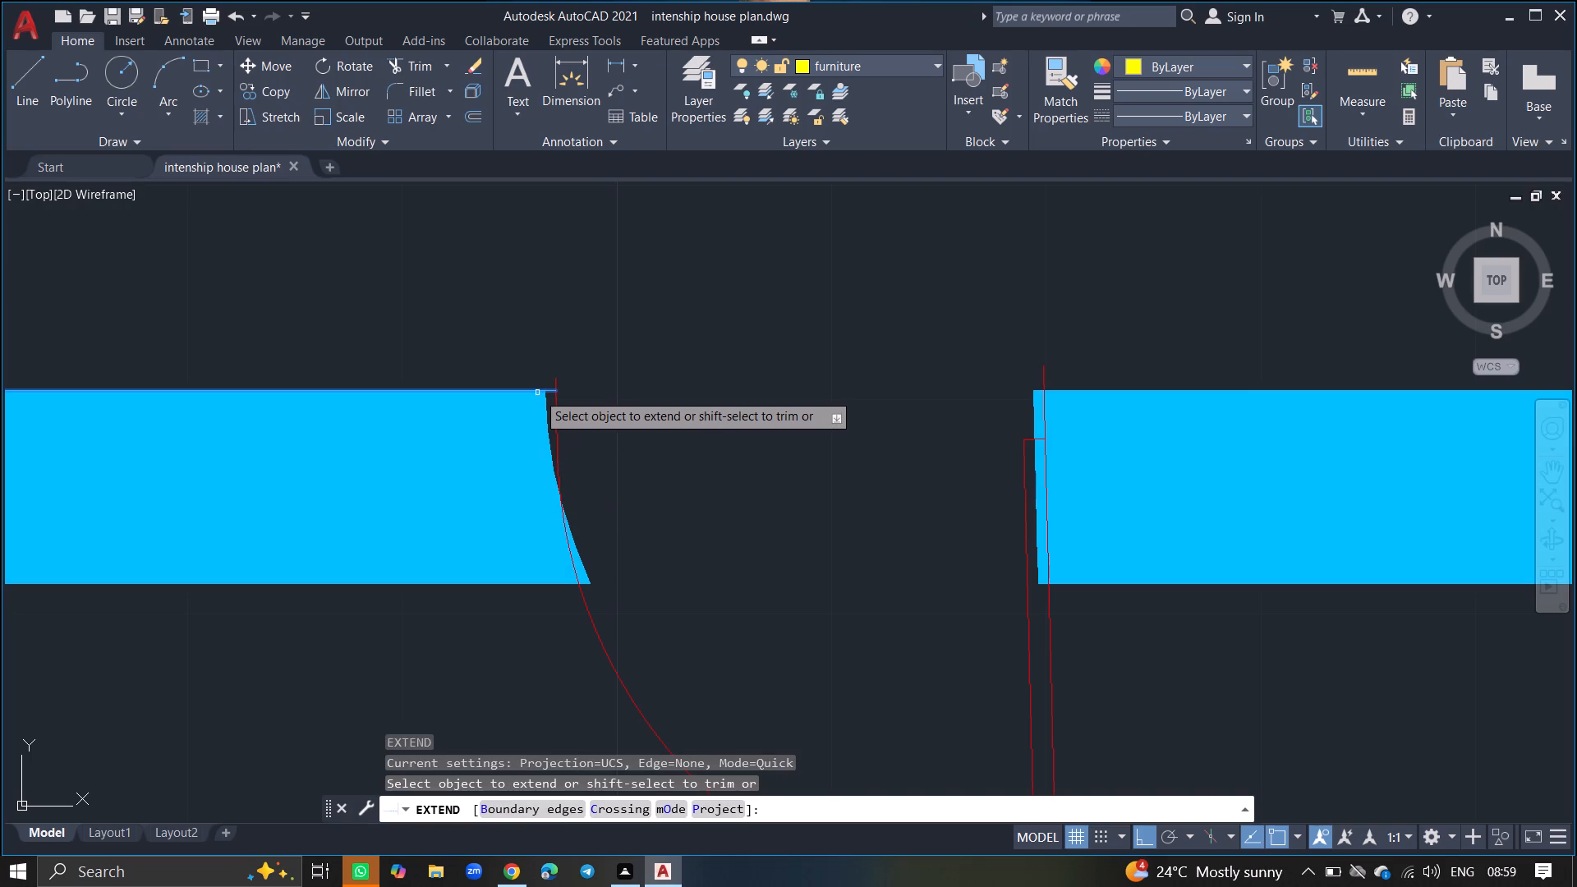
pyautogui.click(537, 388)
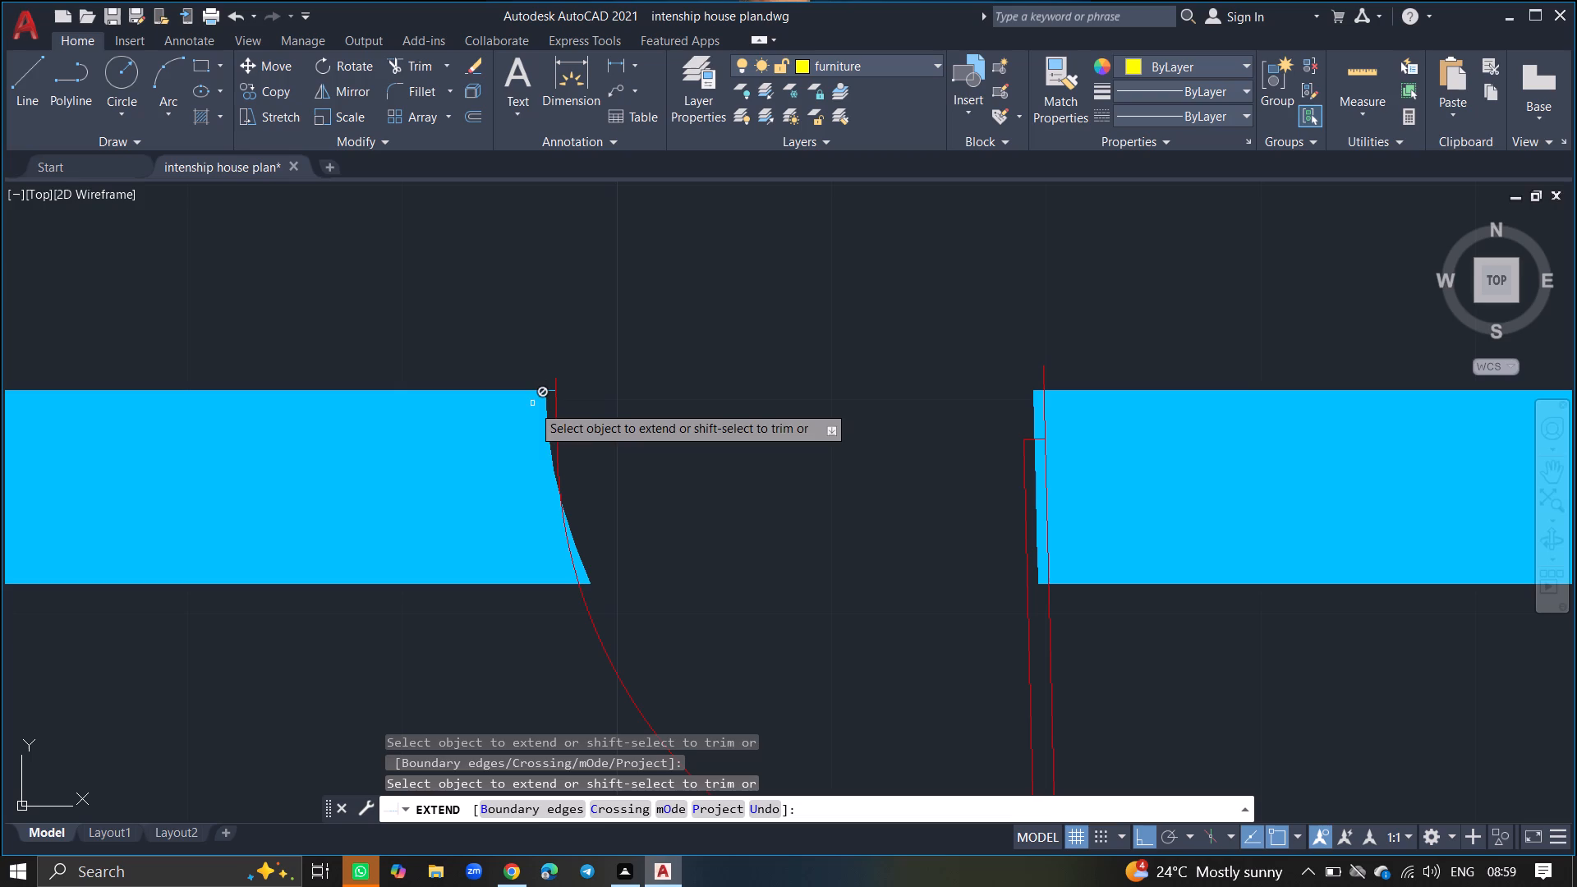
pyautogui.press('Return')
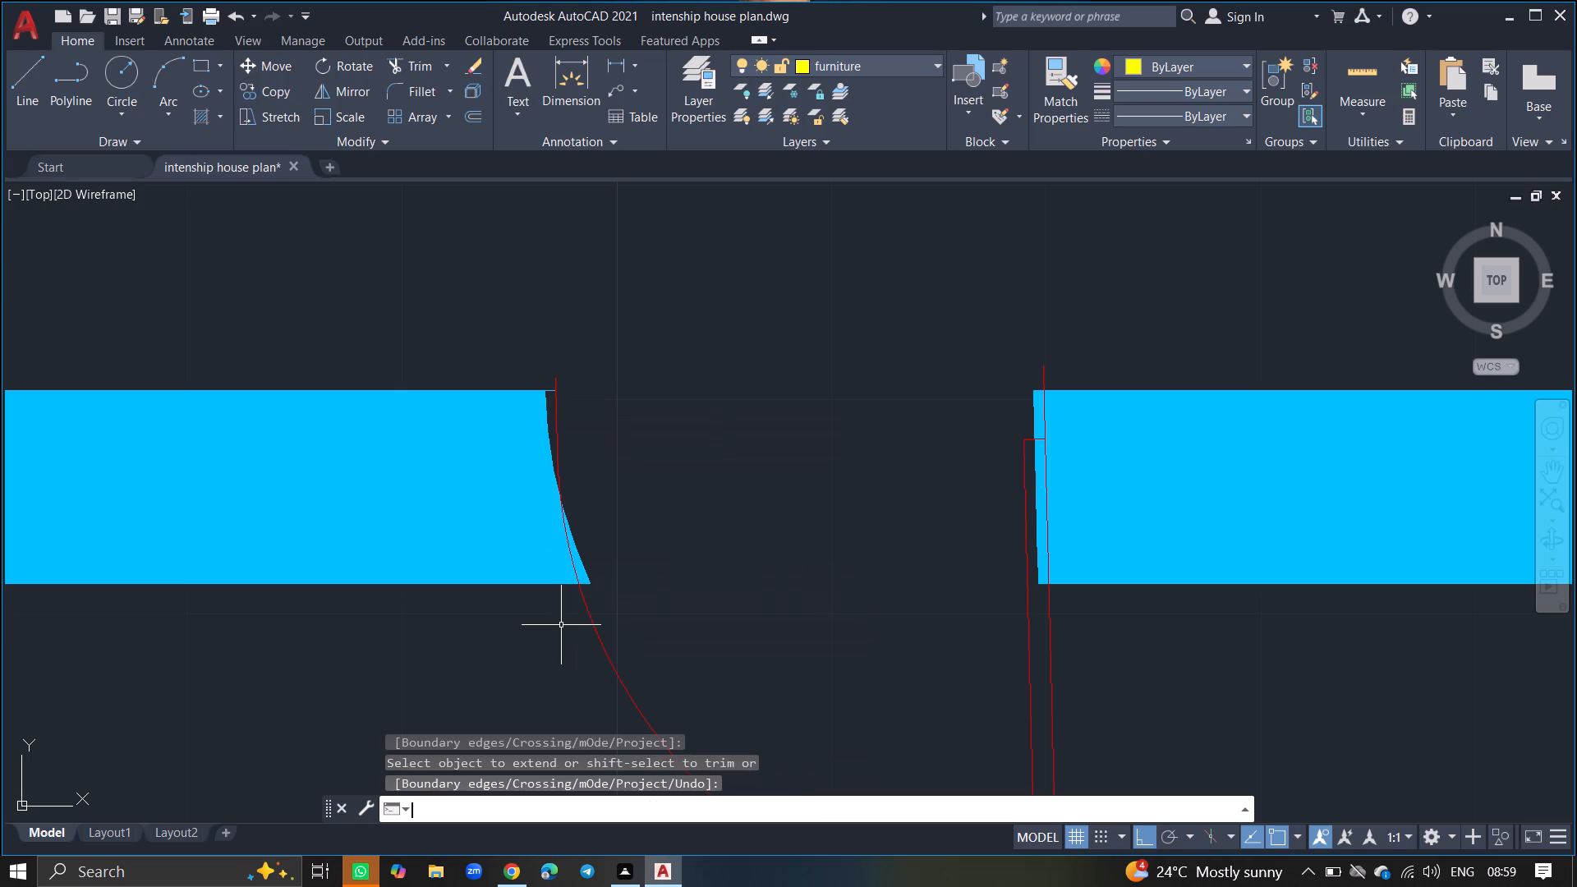
# Trim the wall fill and wall lines that project past the moved door's arc and leaf on both sides of the opening.
pyautogui.write('TRIM')
pyautogui.press('Return')
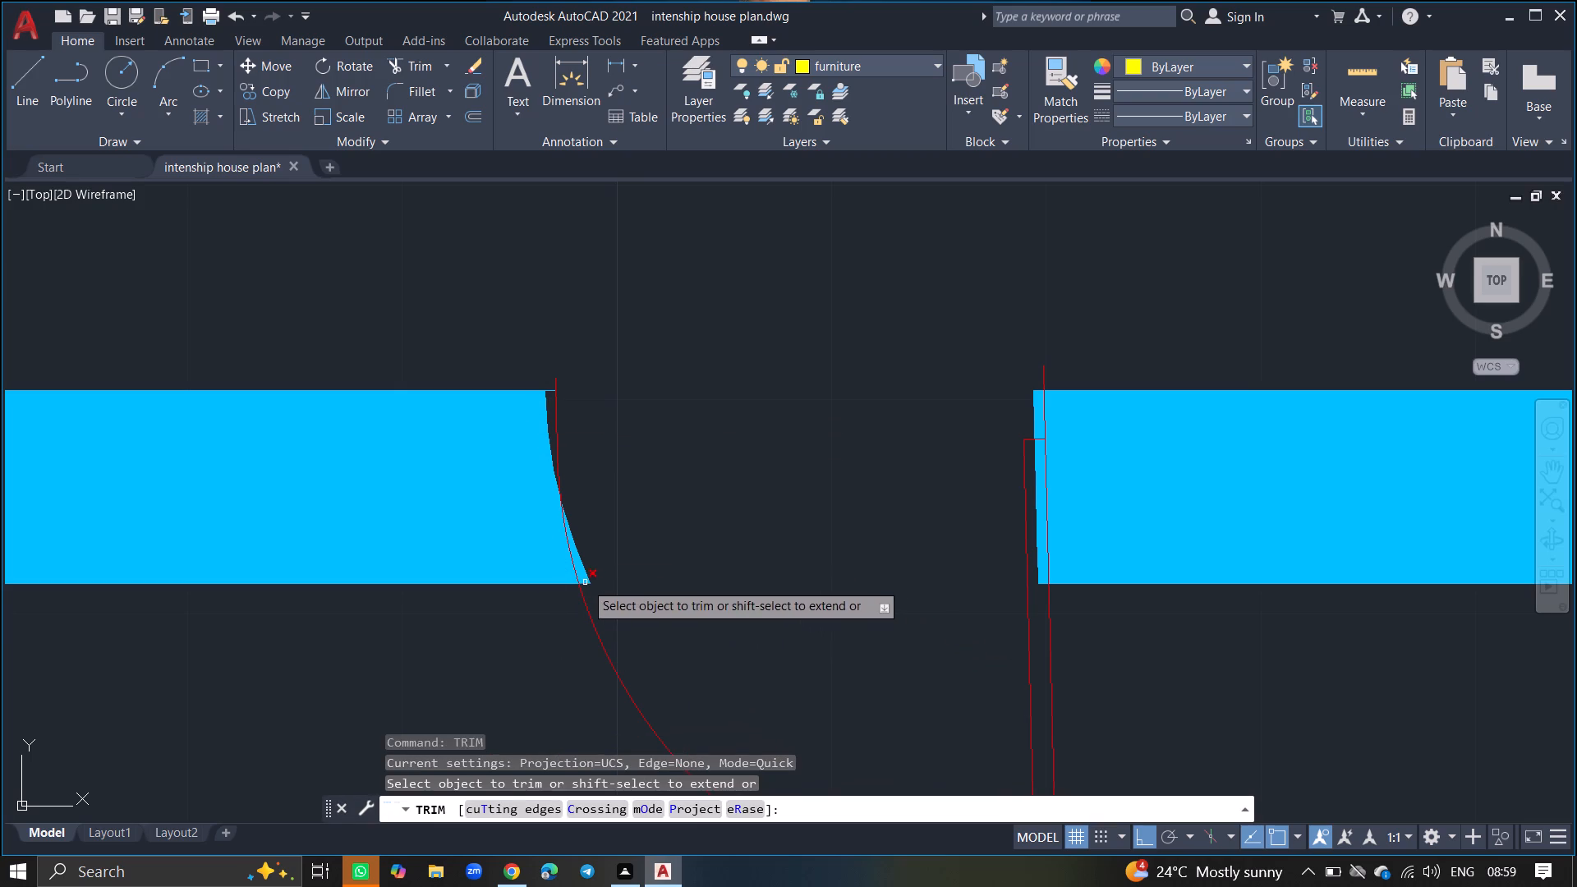
pyautogui.click(584, 577)
pyautogui.keyDown('ctrl'); pyautogui.scroll(3, 584, 577); pyautogui.keyUp('ctrl')
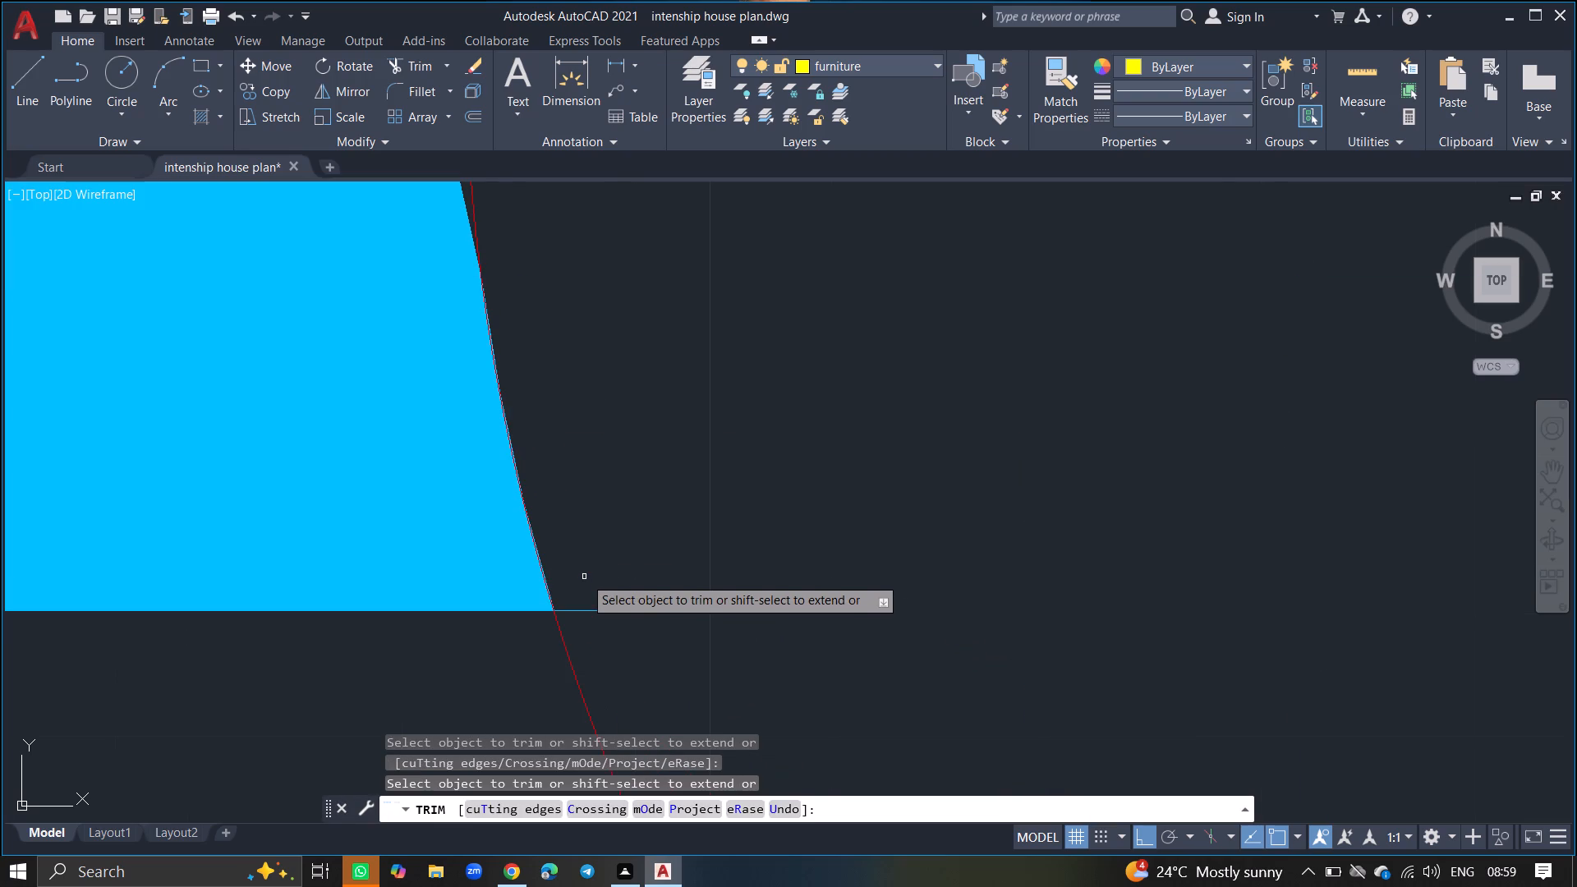
pyautogui.click(584, 611)
pyautogui.keyDown('ctrl'); pyautogui.scroll(-2, 584, 611); pyautogui.keyUp('ctrl')
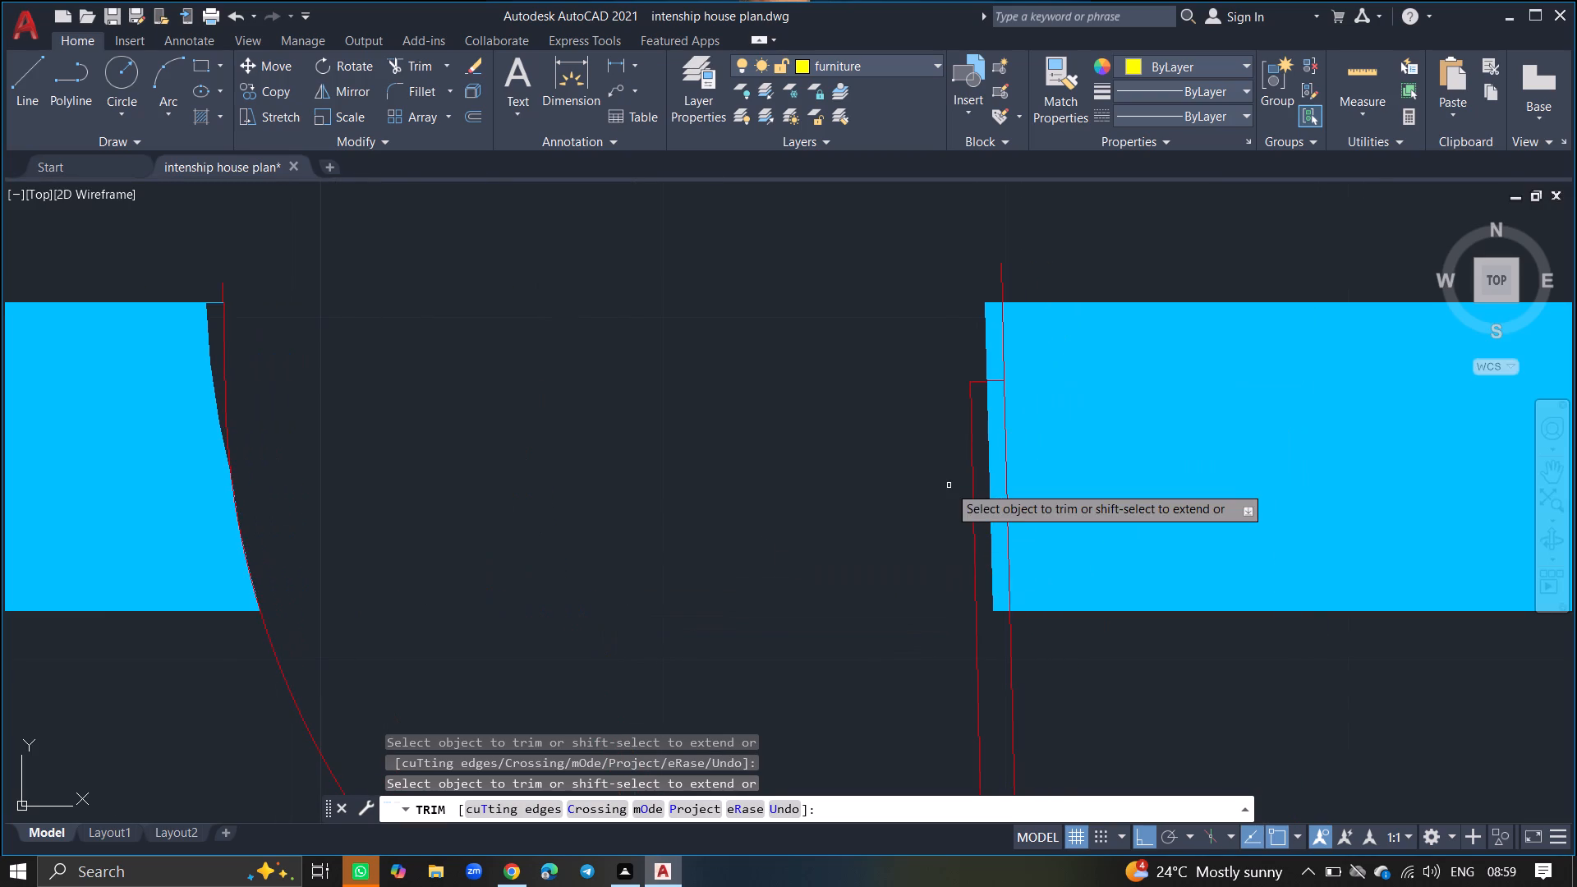
pyautogui.click(1001, 470)
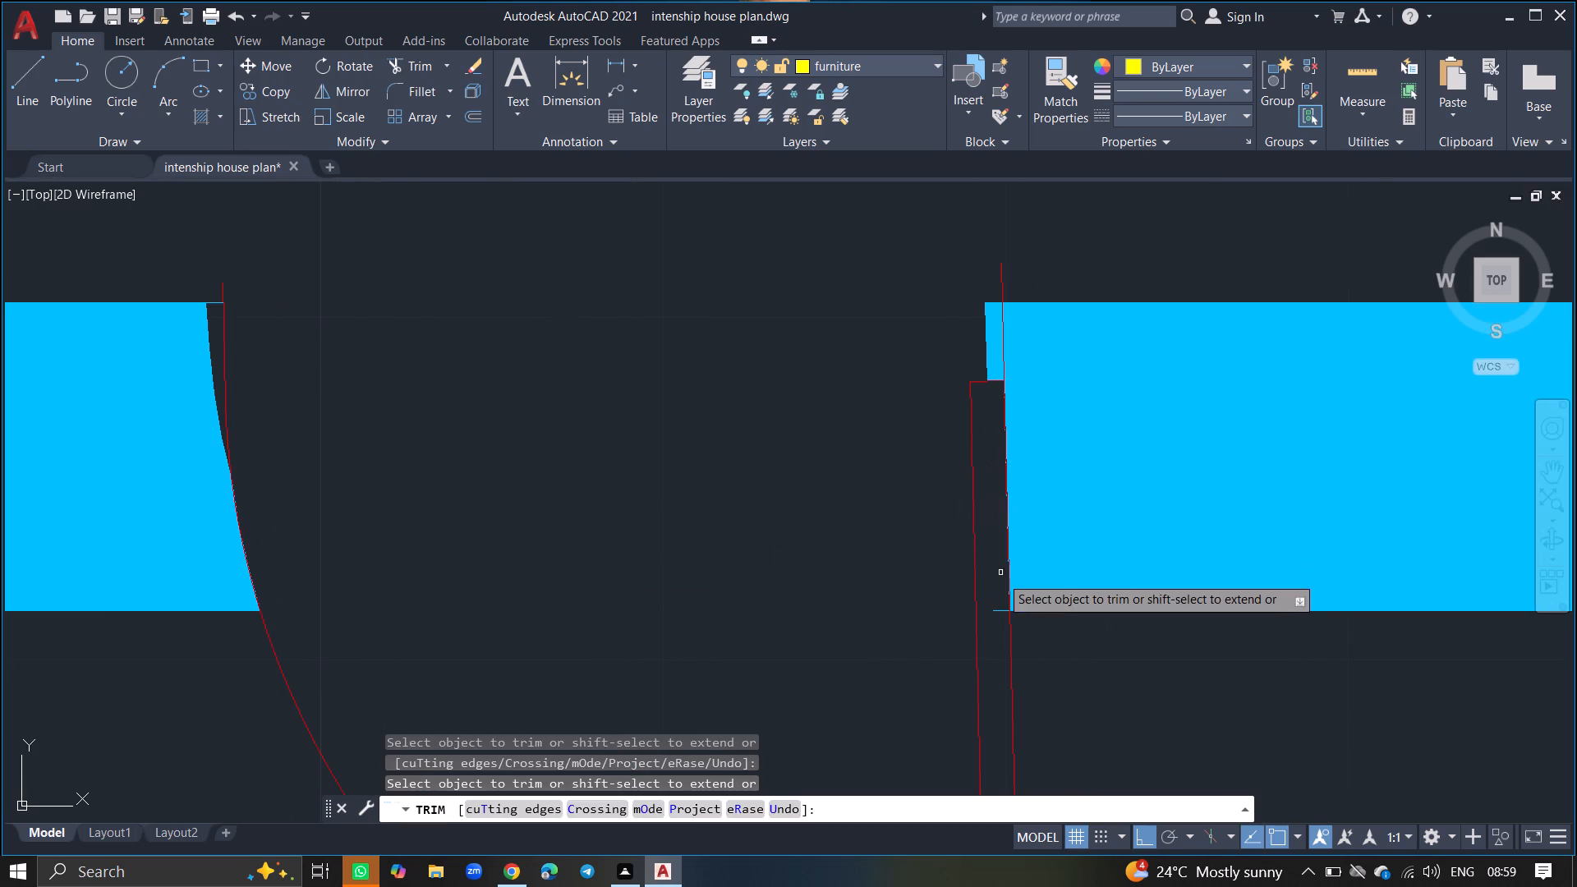
pyautogui.click(1000, 610)
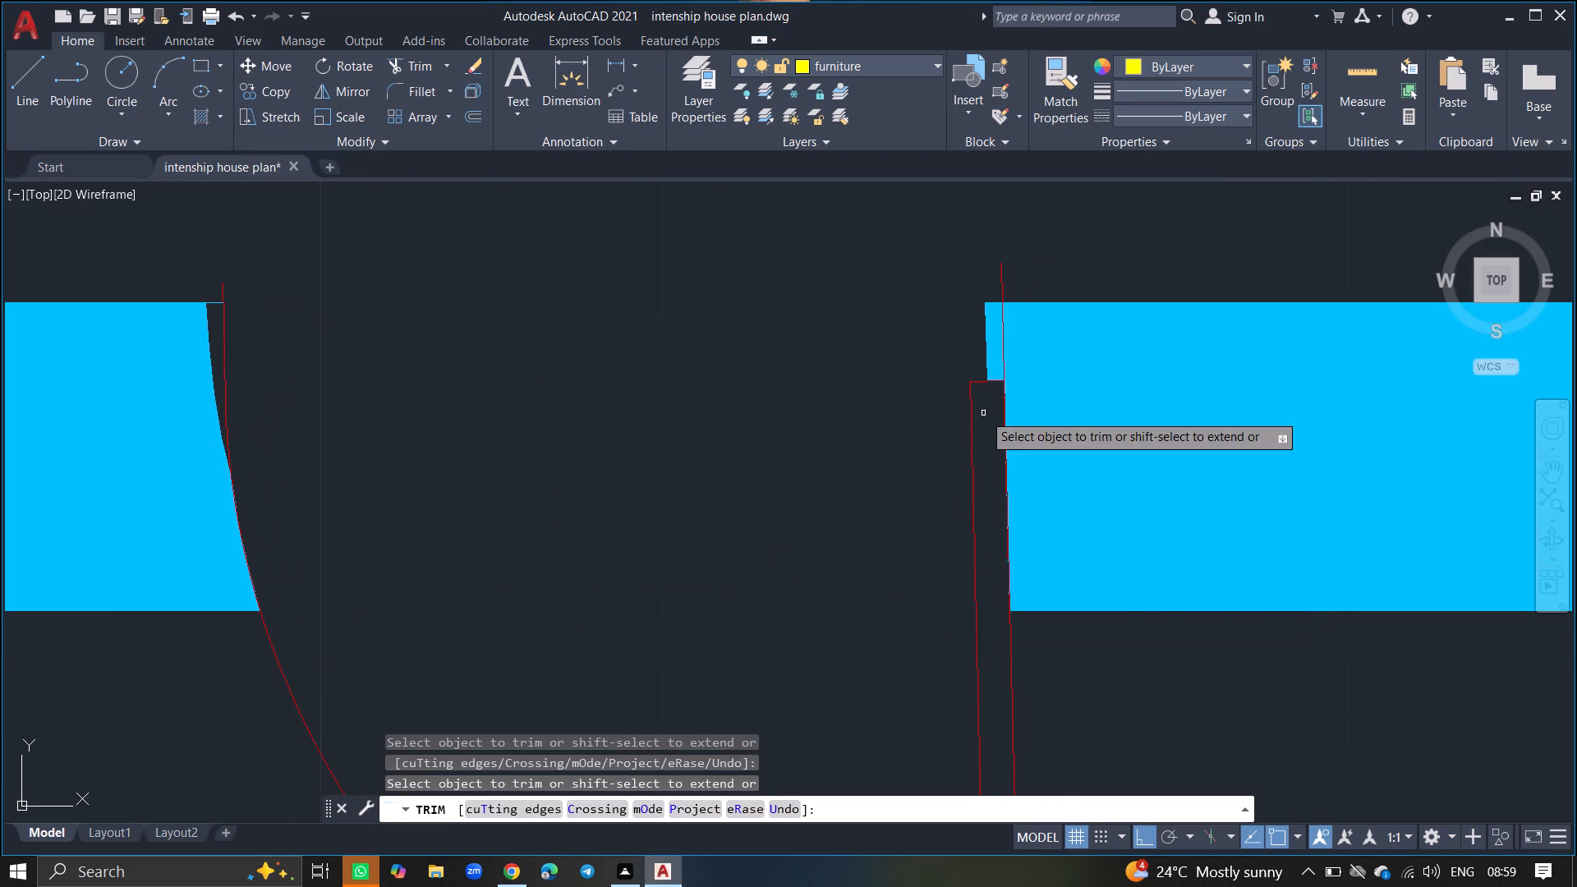
pyautogui.click(993, 350)
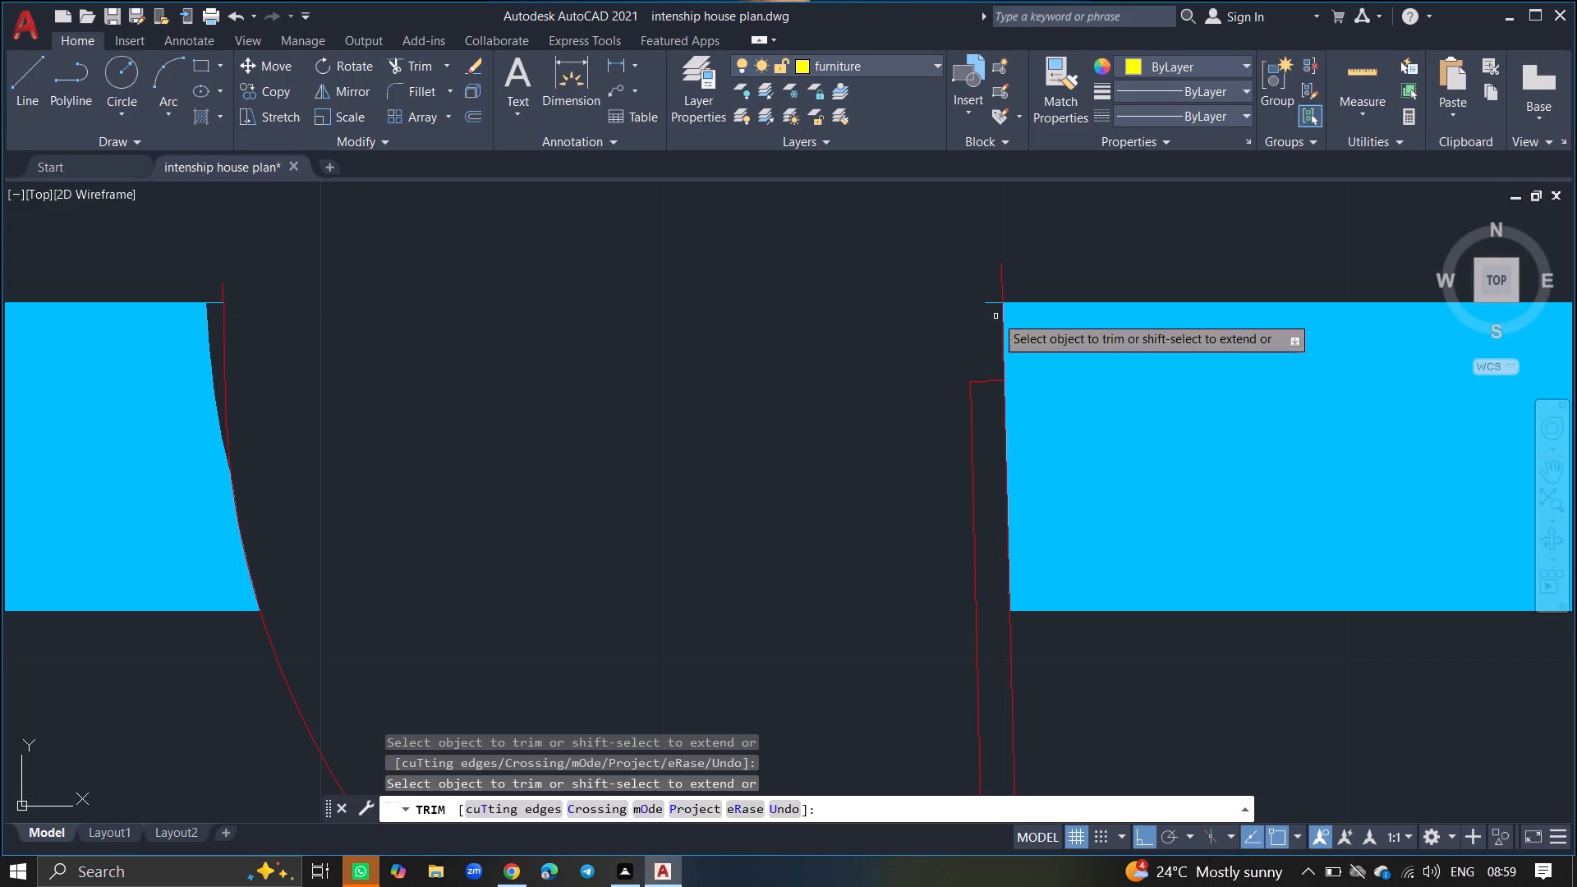
pyautogui.click(996, 304)
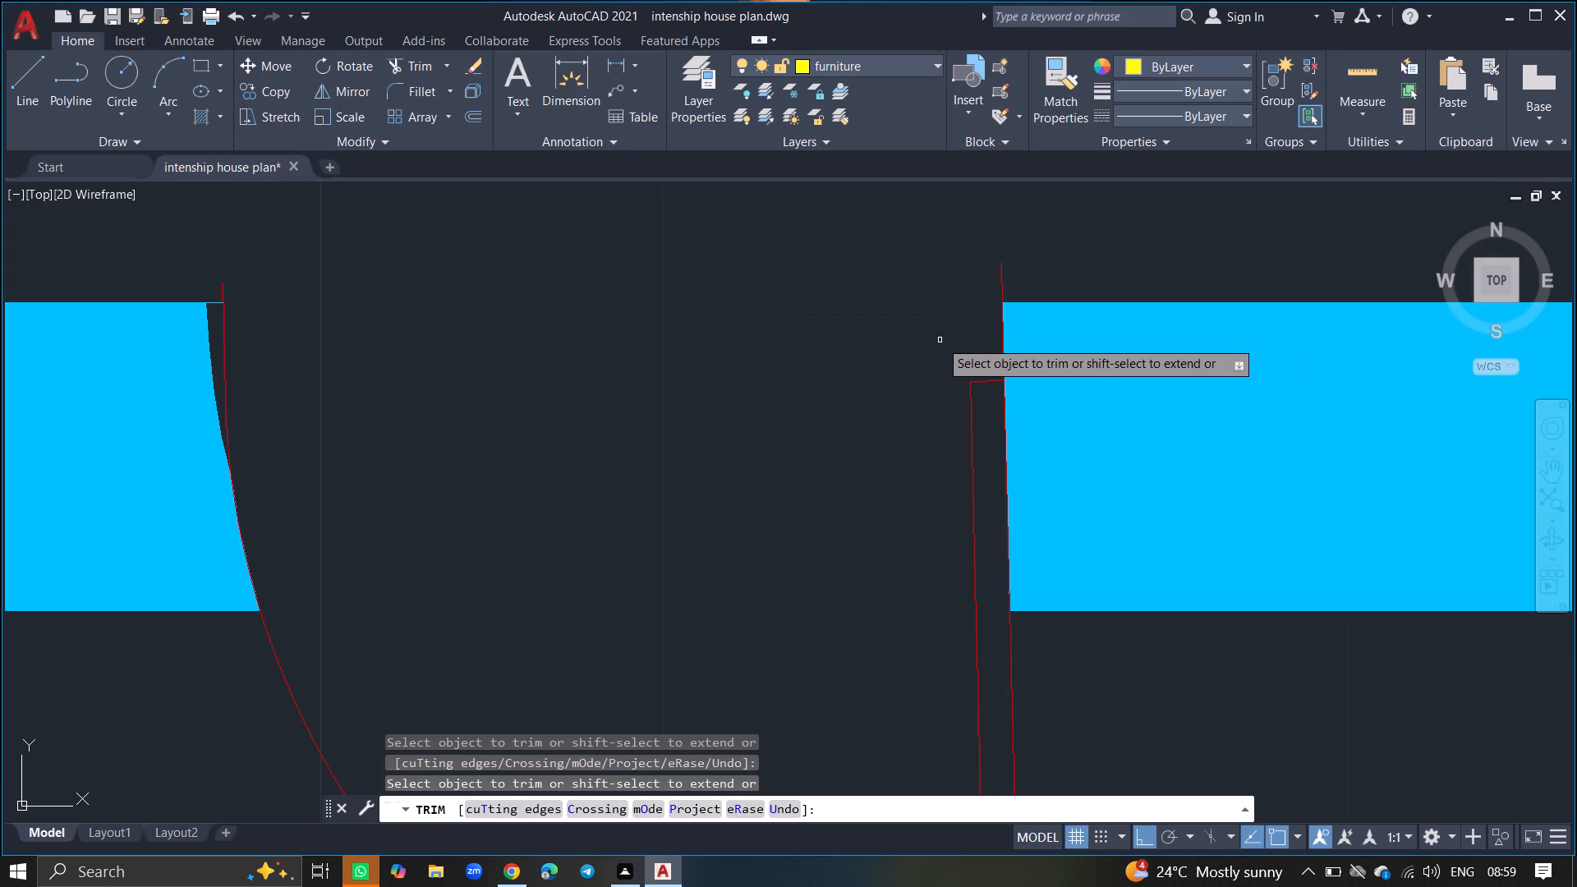
pyautogui.press('Return')
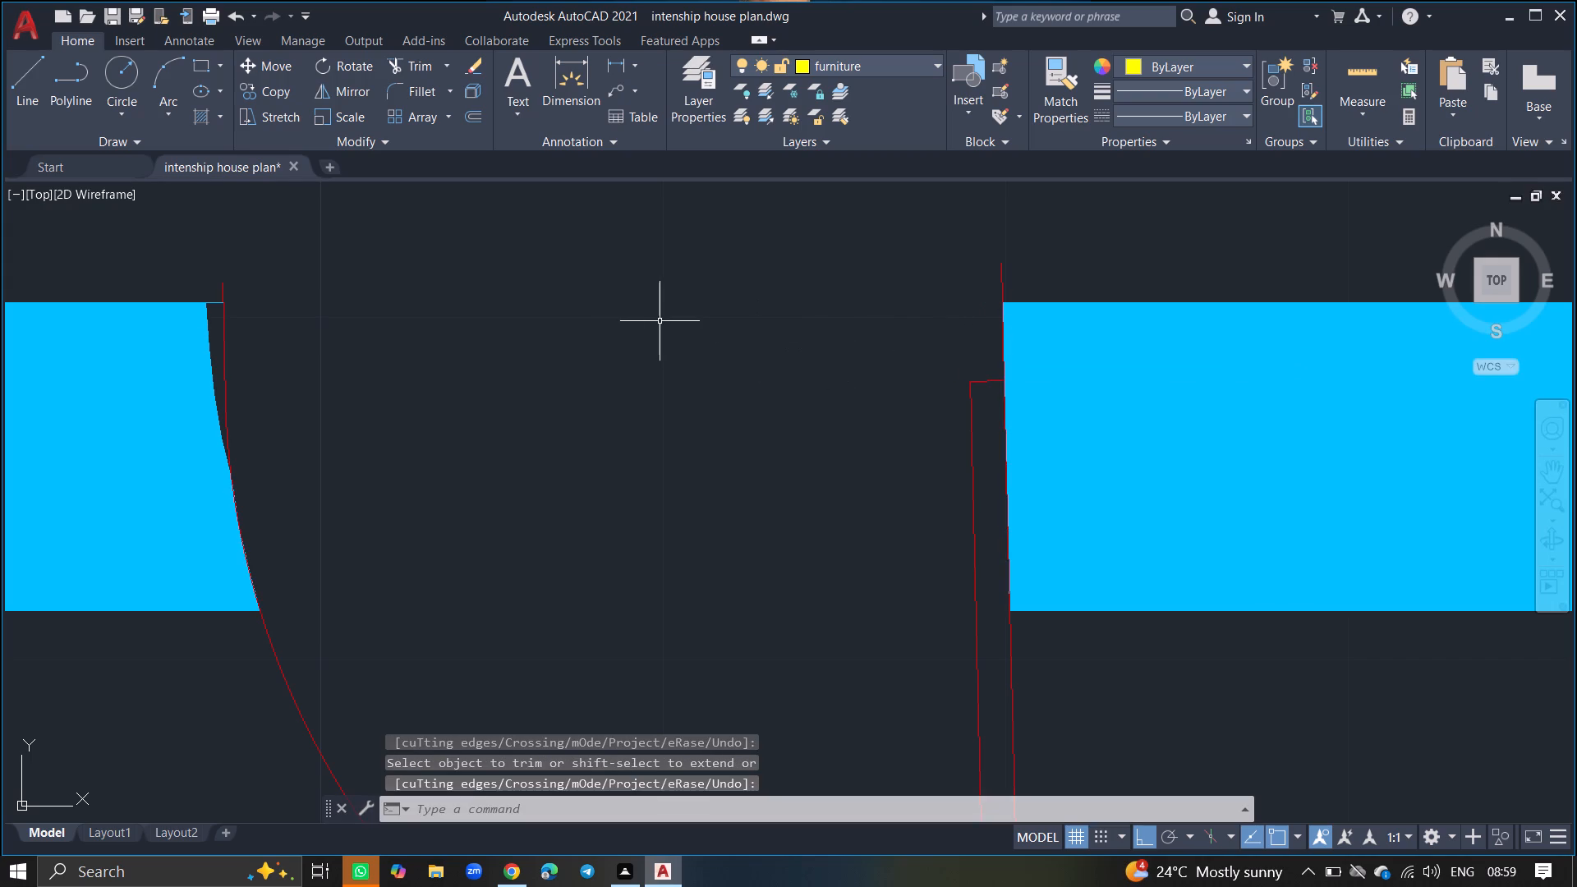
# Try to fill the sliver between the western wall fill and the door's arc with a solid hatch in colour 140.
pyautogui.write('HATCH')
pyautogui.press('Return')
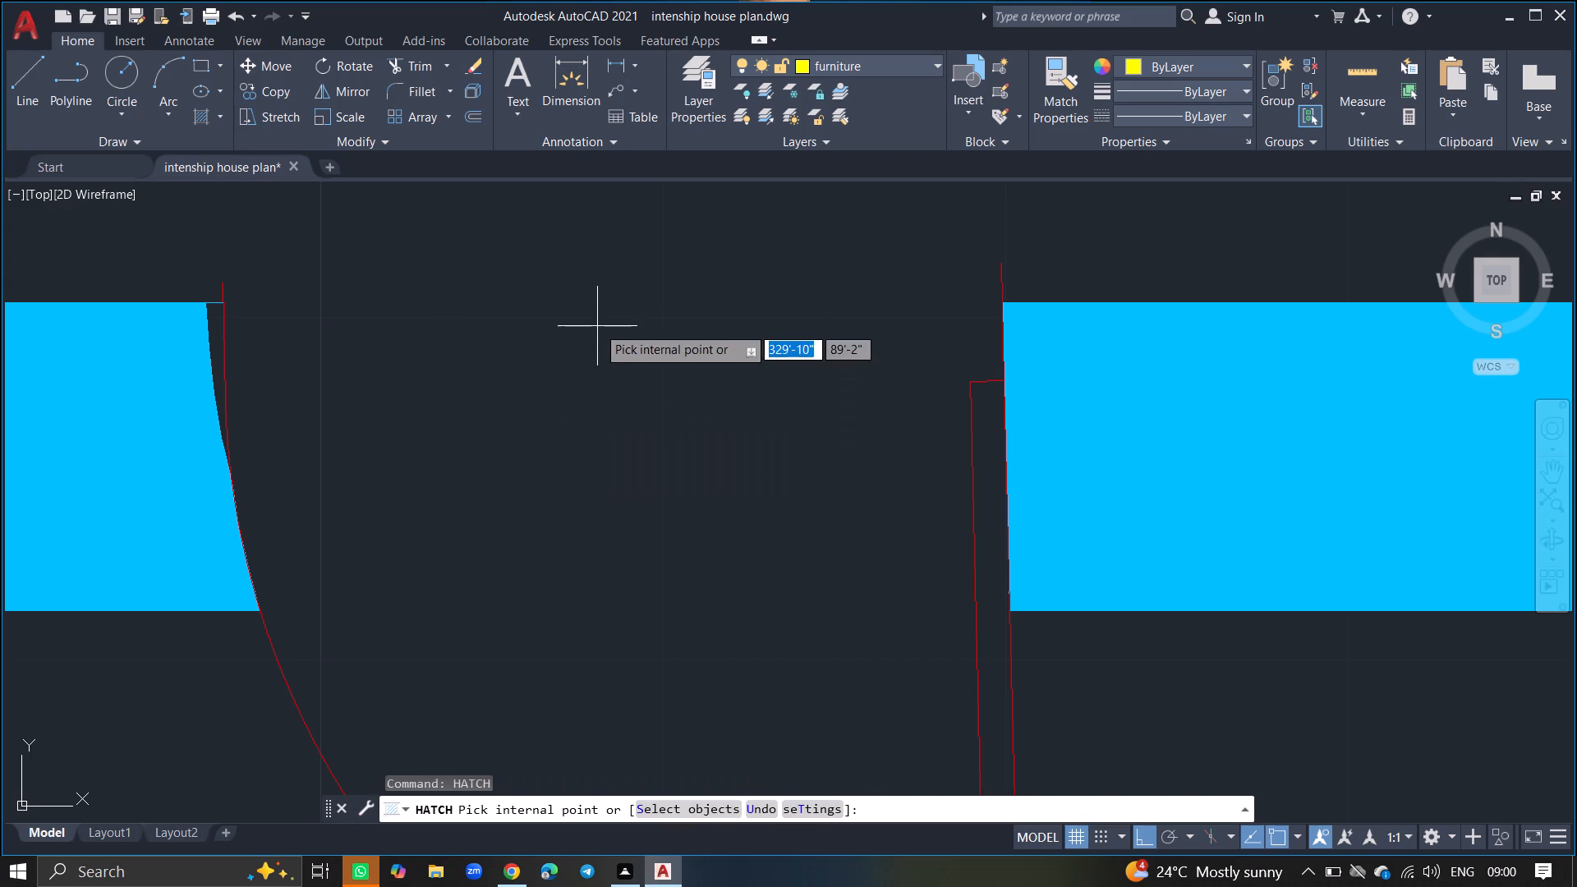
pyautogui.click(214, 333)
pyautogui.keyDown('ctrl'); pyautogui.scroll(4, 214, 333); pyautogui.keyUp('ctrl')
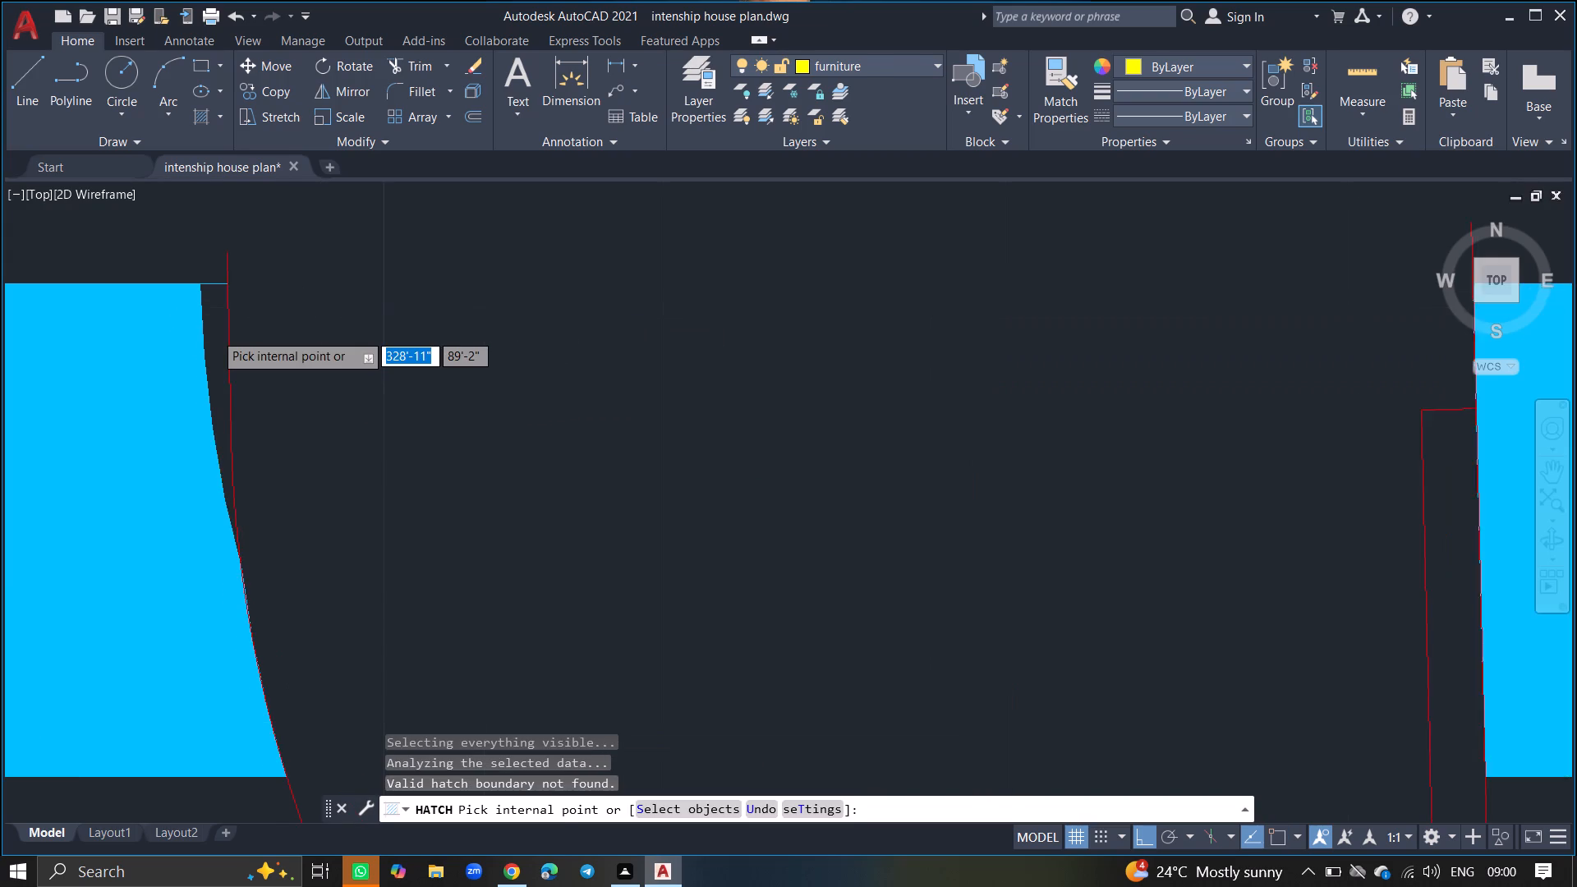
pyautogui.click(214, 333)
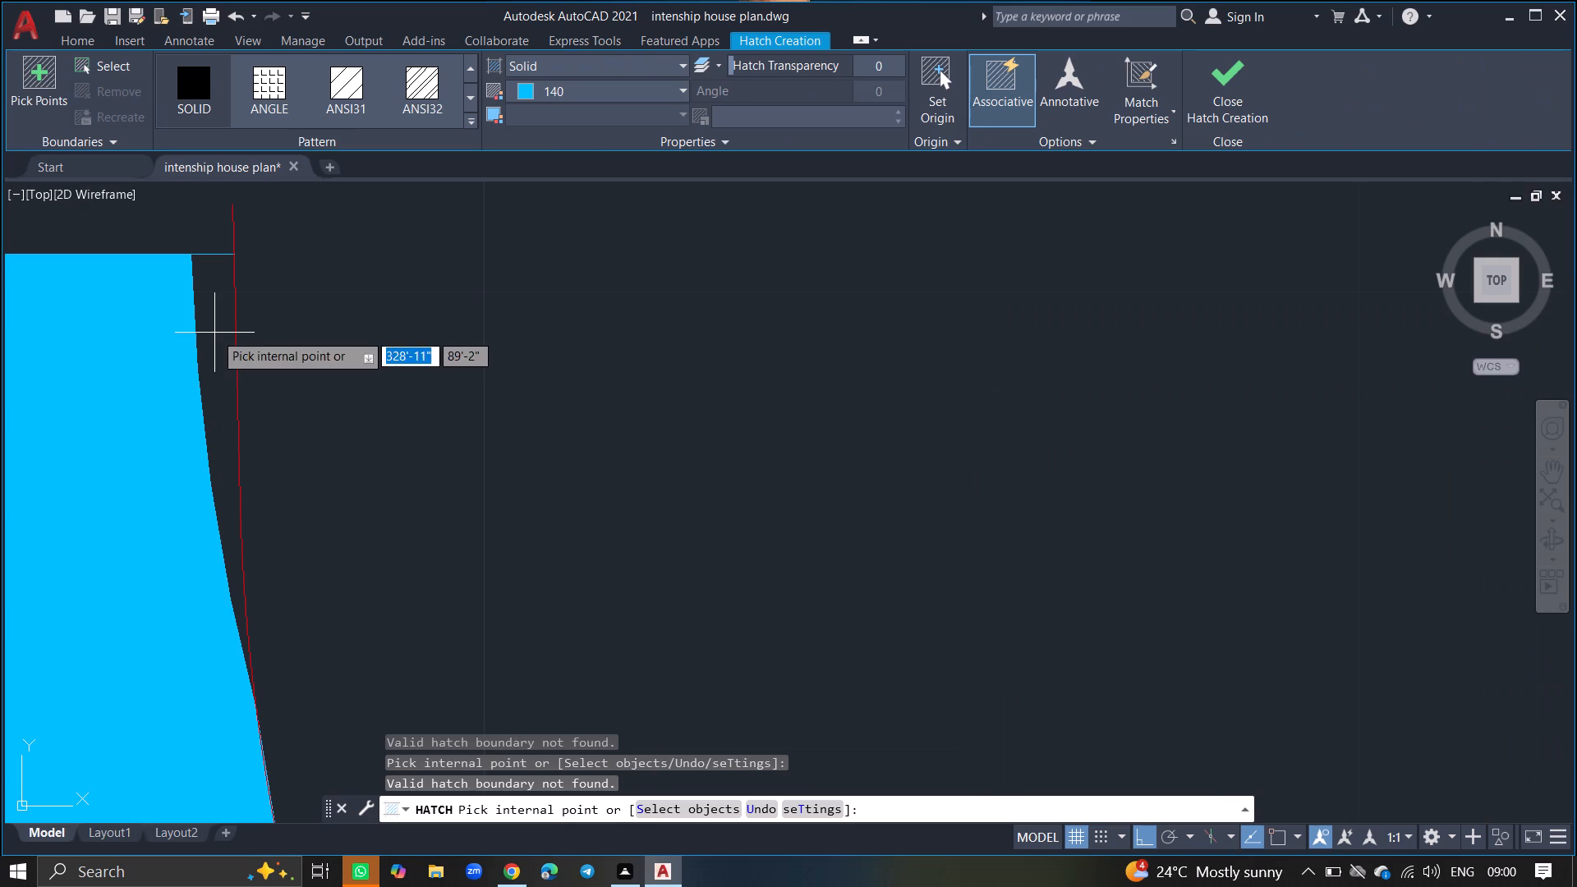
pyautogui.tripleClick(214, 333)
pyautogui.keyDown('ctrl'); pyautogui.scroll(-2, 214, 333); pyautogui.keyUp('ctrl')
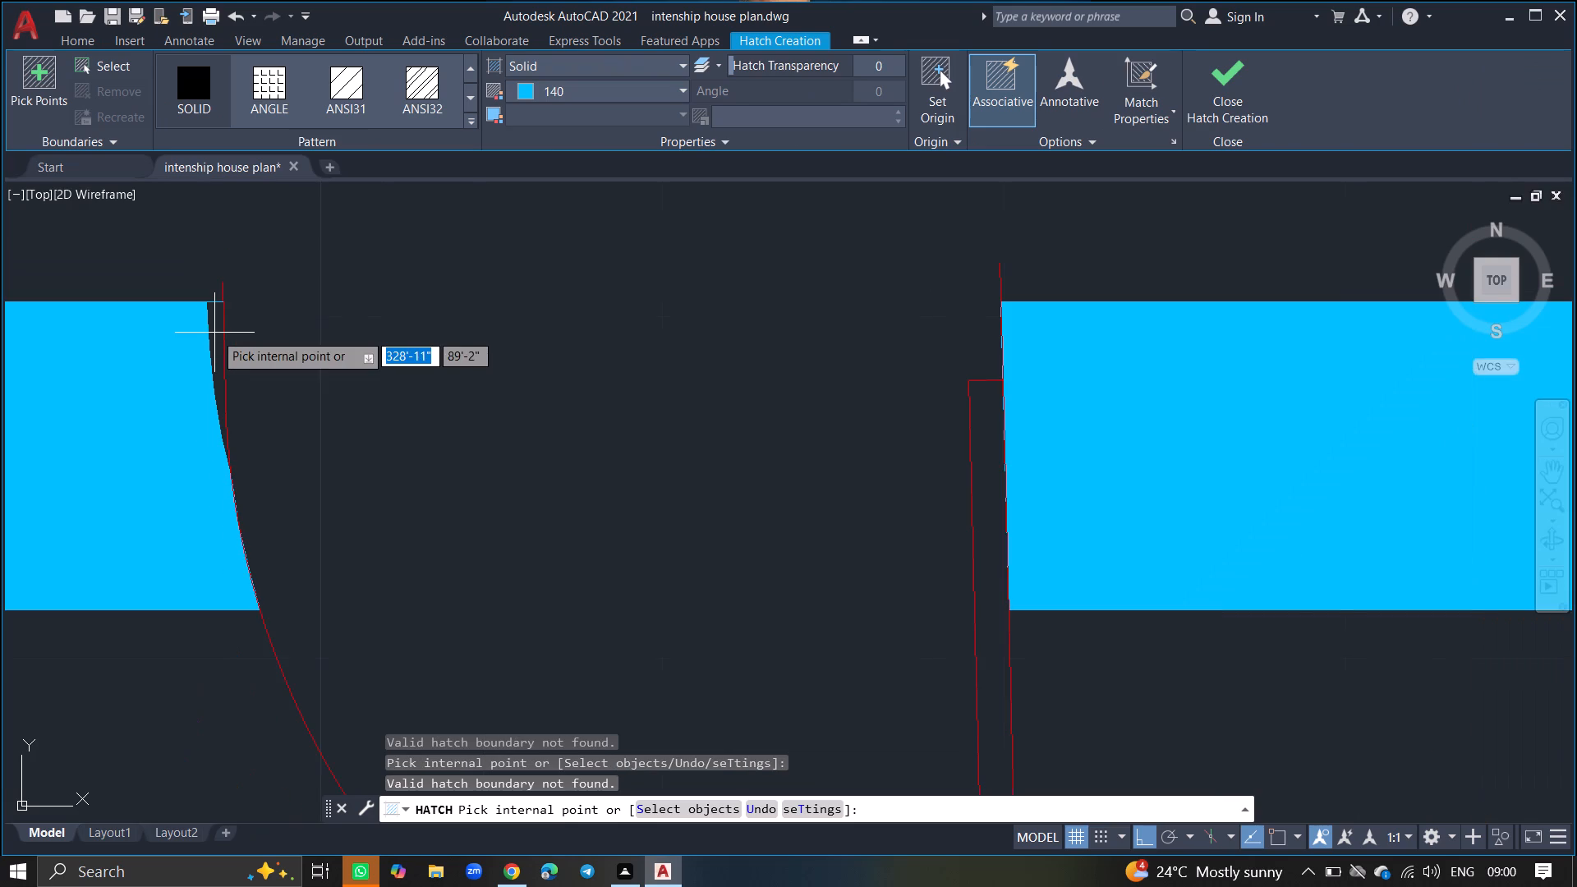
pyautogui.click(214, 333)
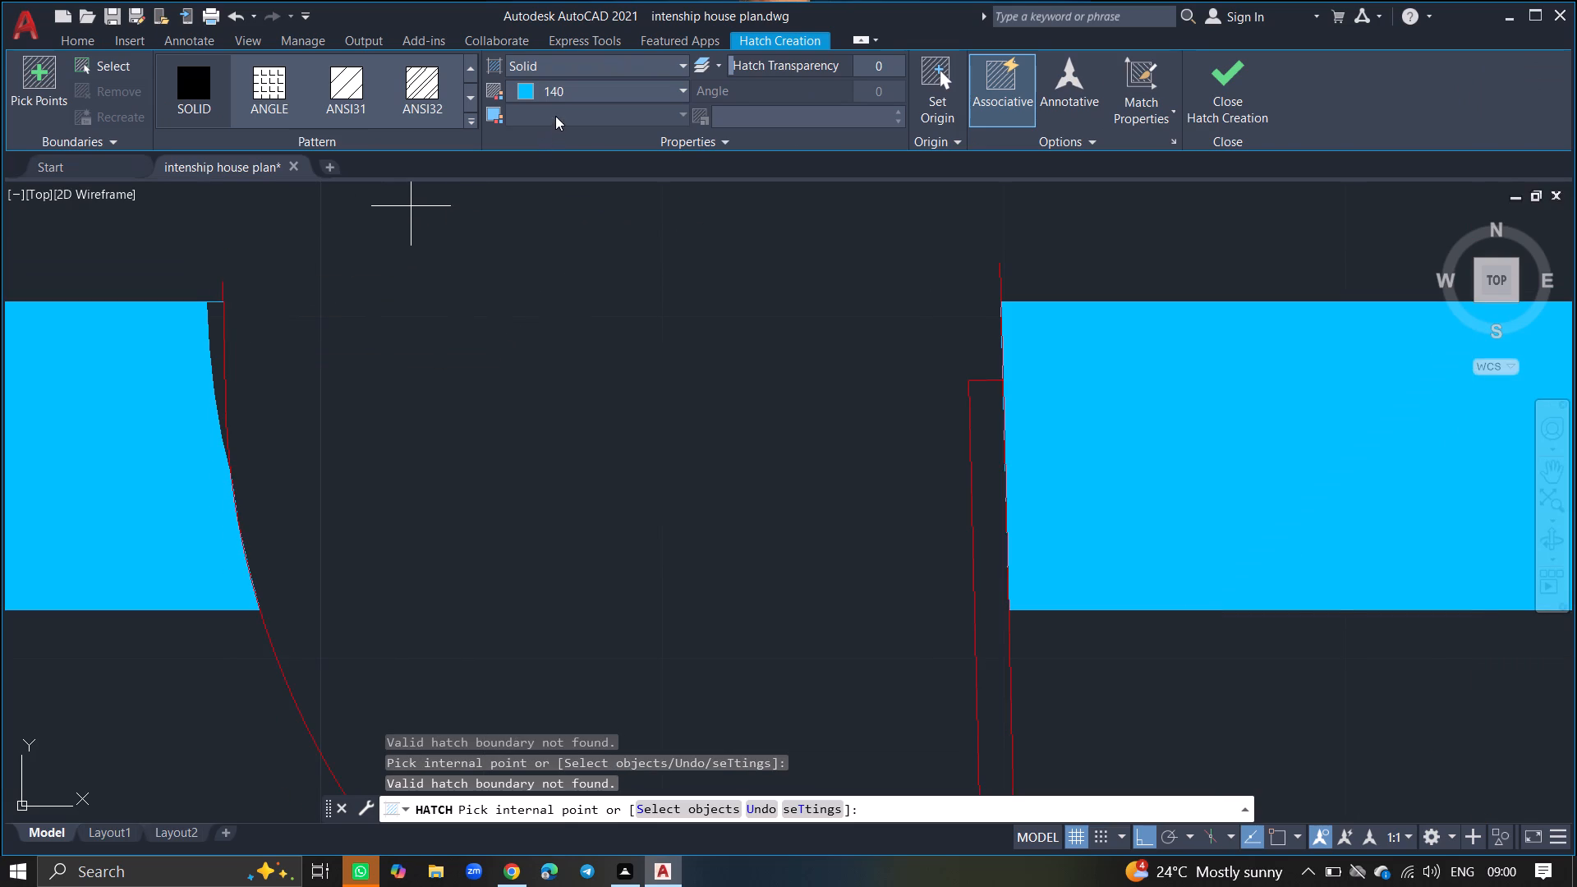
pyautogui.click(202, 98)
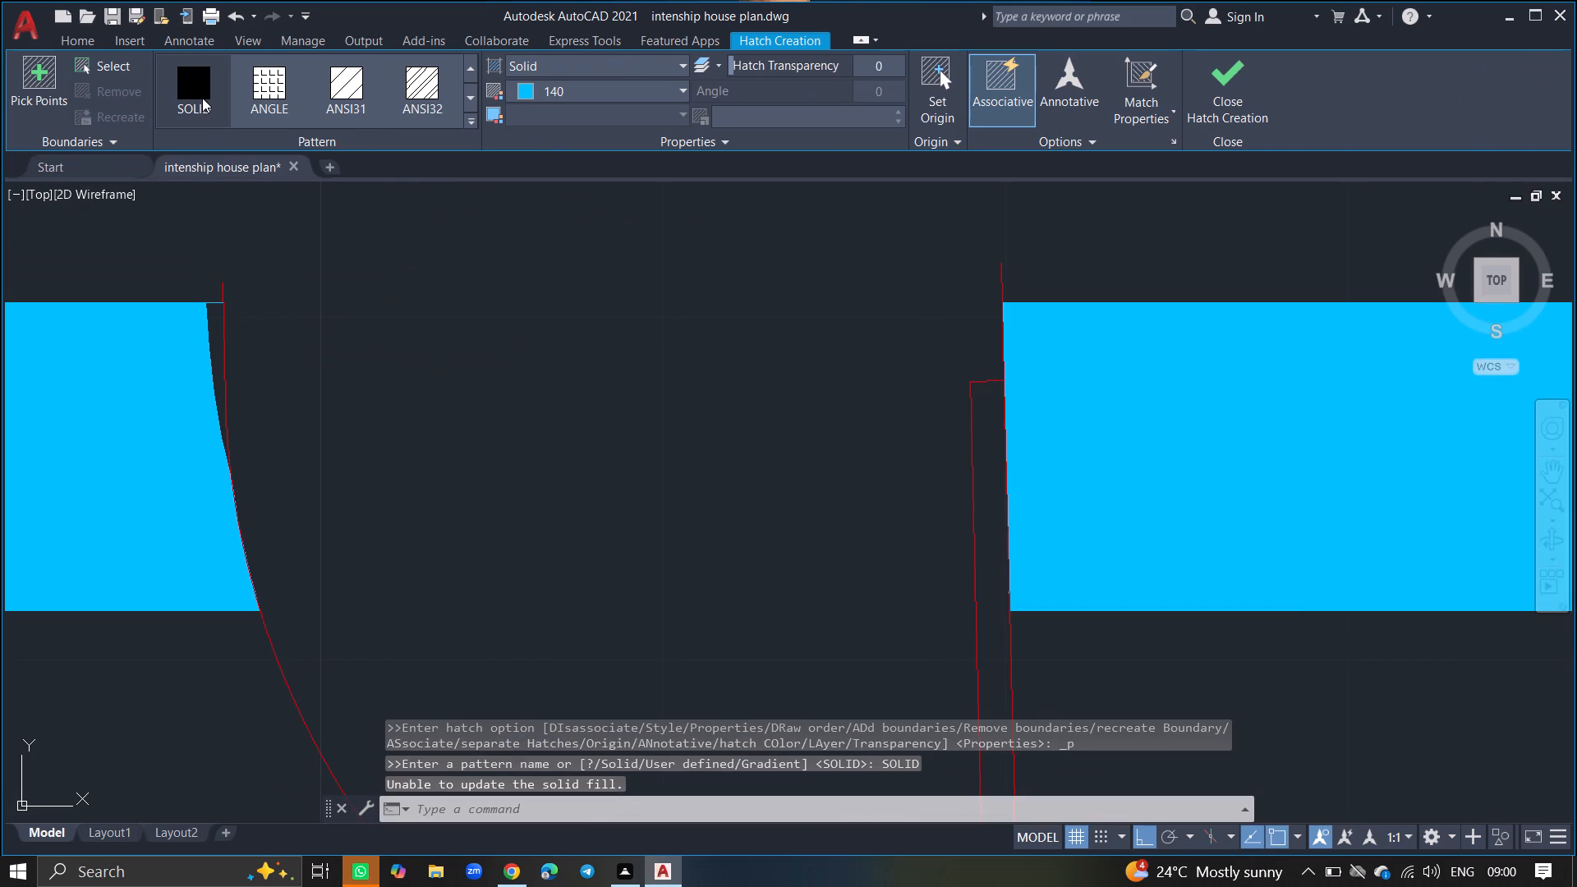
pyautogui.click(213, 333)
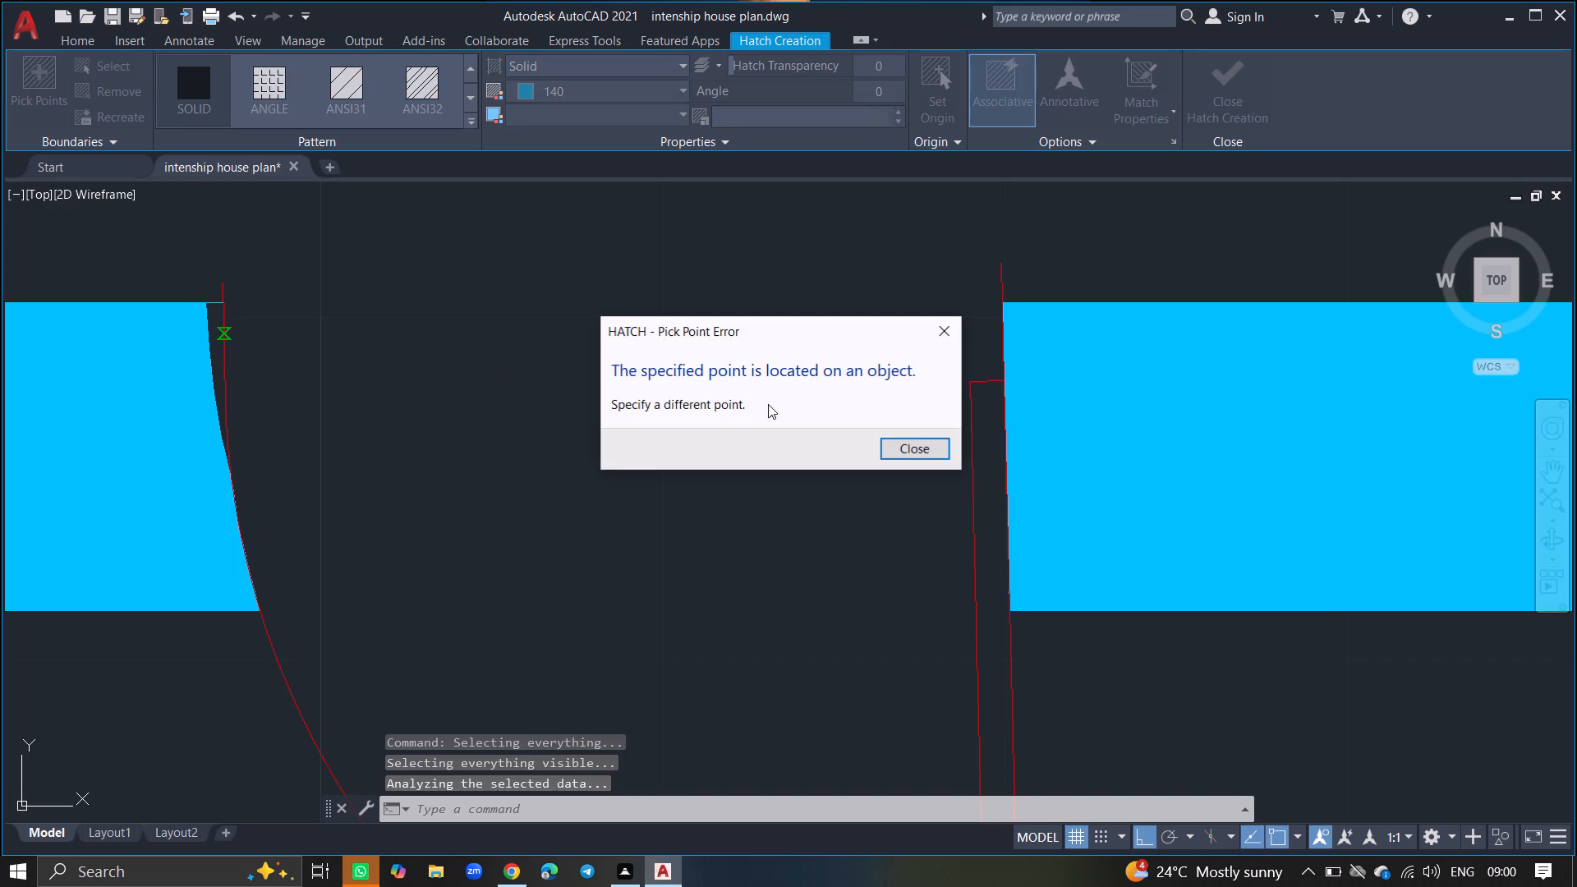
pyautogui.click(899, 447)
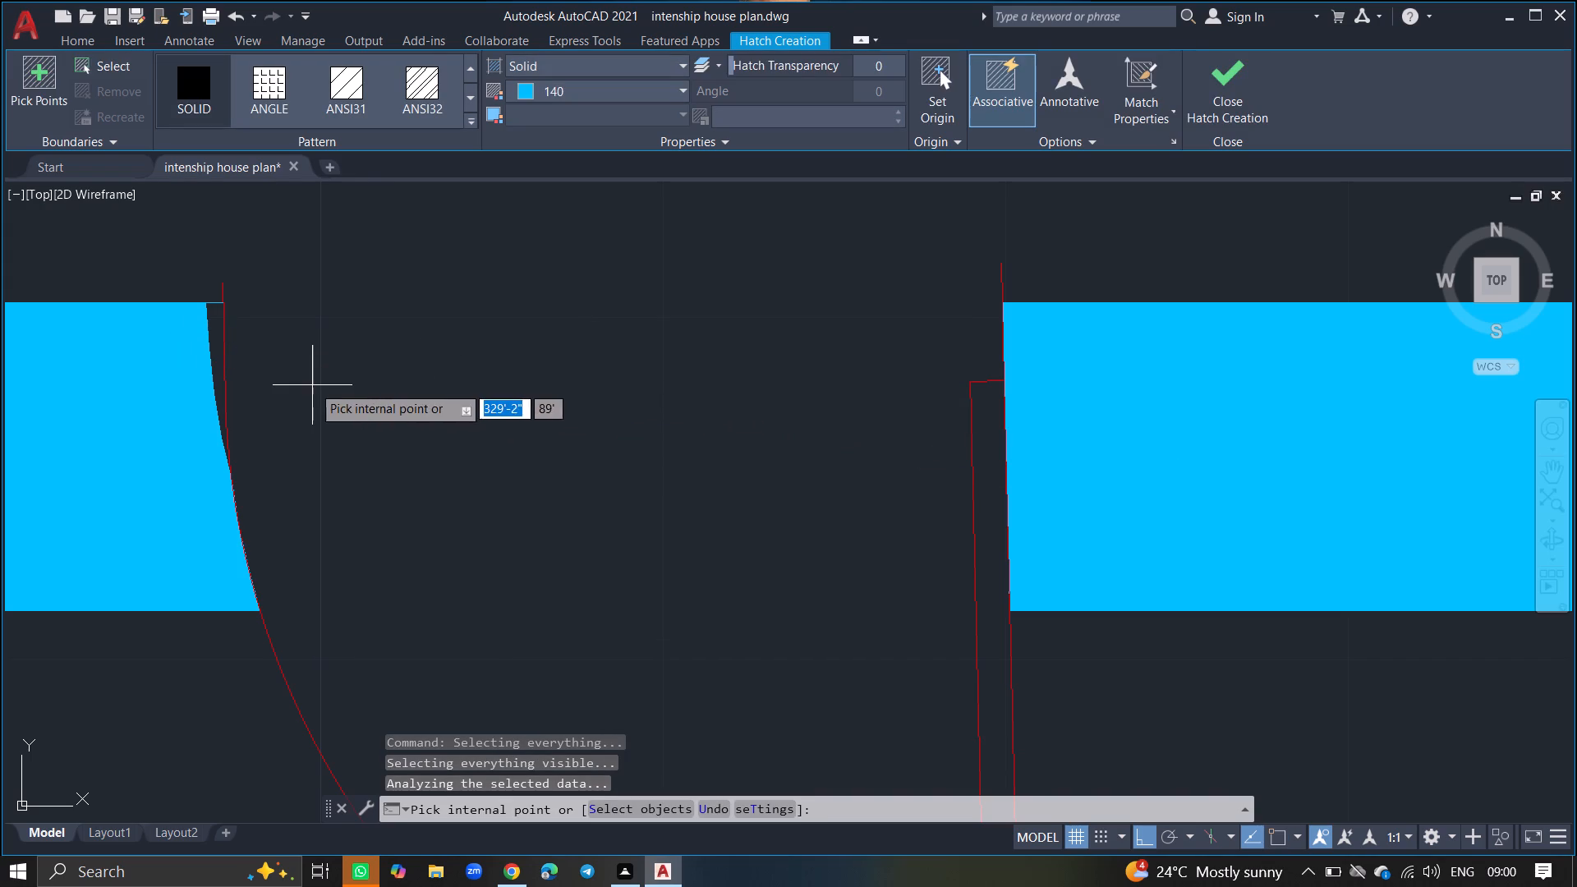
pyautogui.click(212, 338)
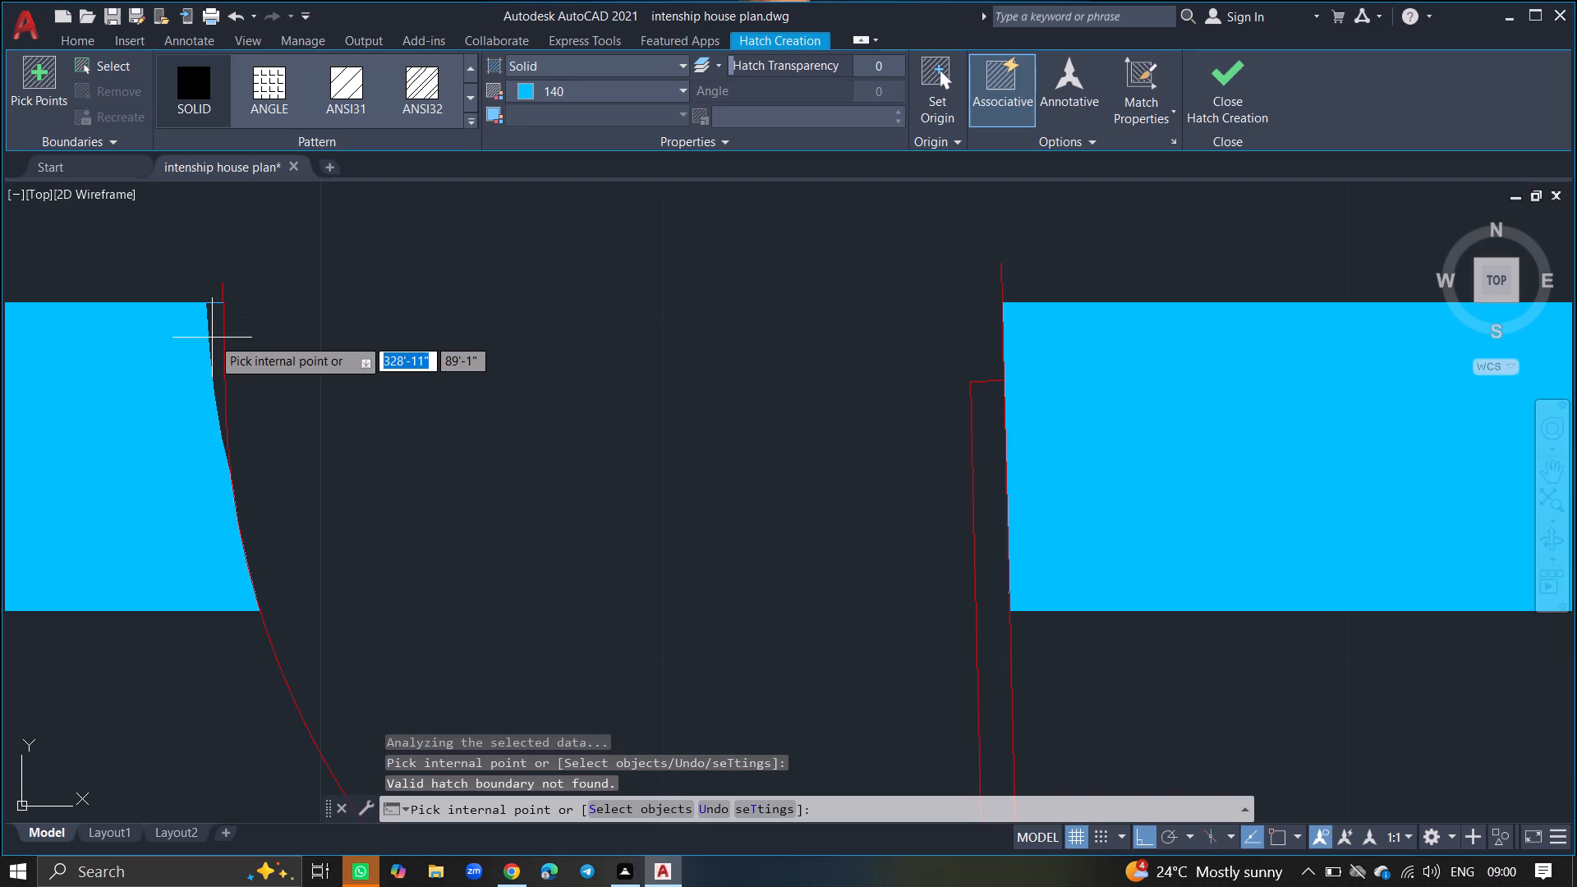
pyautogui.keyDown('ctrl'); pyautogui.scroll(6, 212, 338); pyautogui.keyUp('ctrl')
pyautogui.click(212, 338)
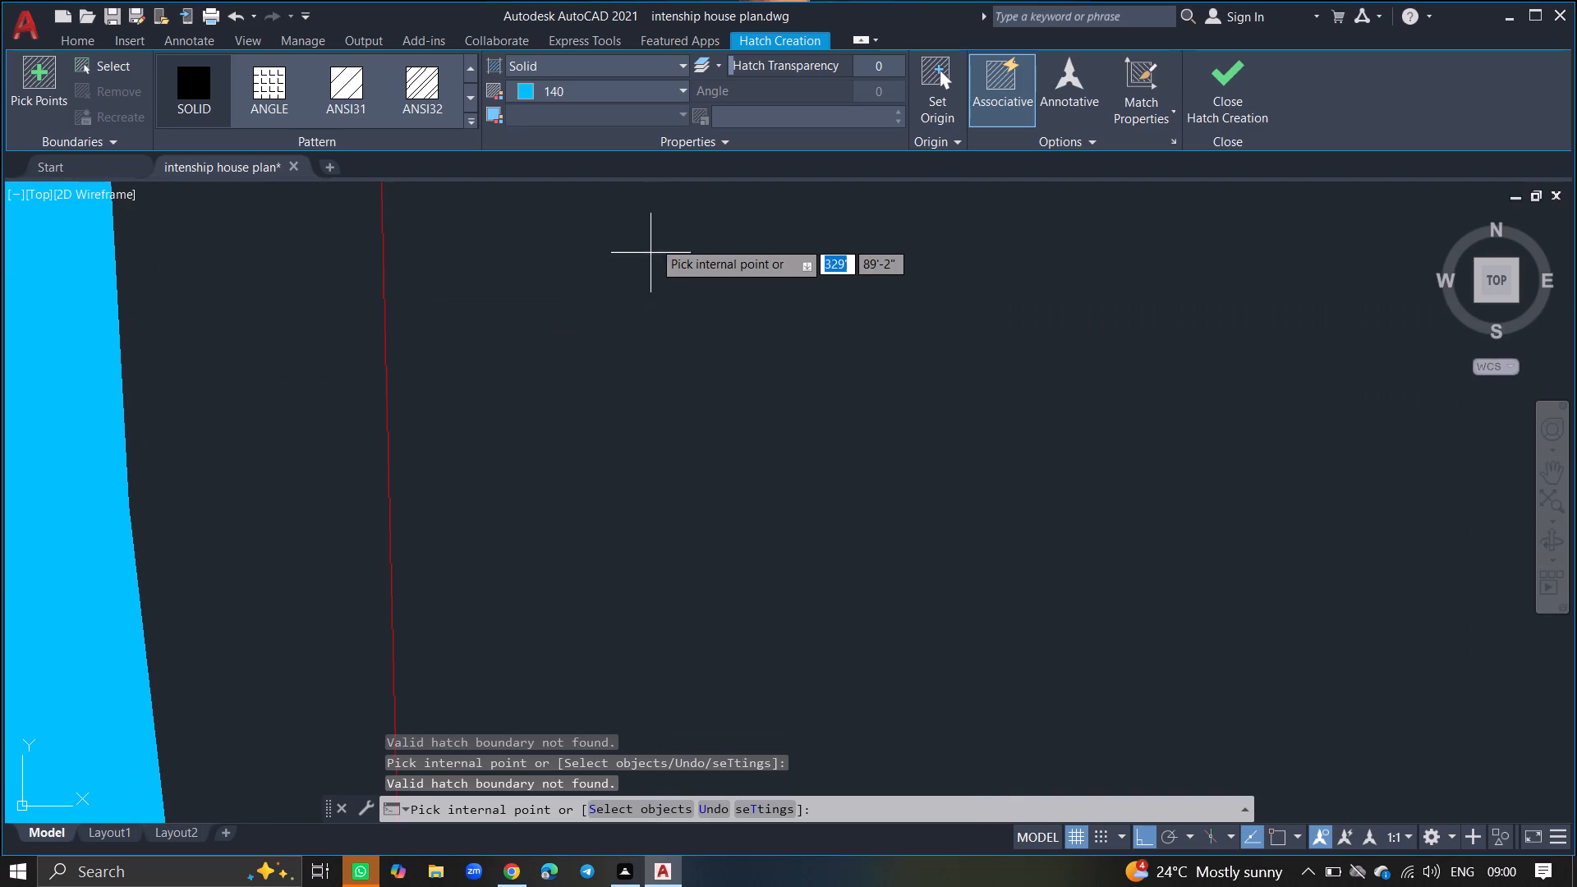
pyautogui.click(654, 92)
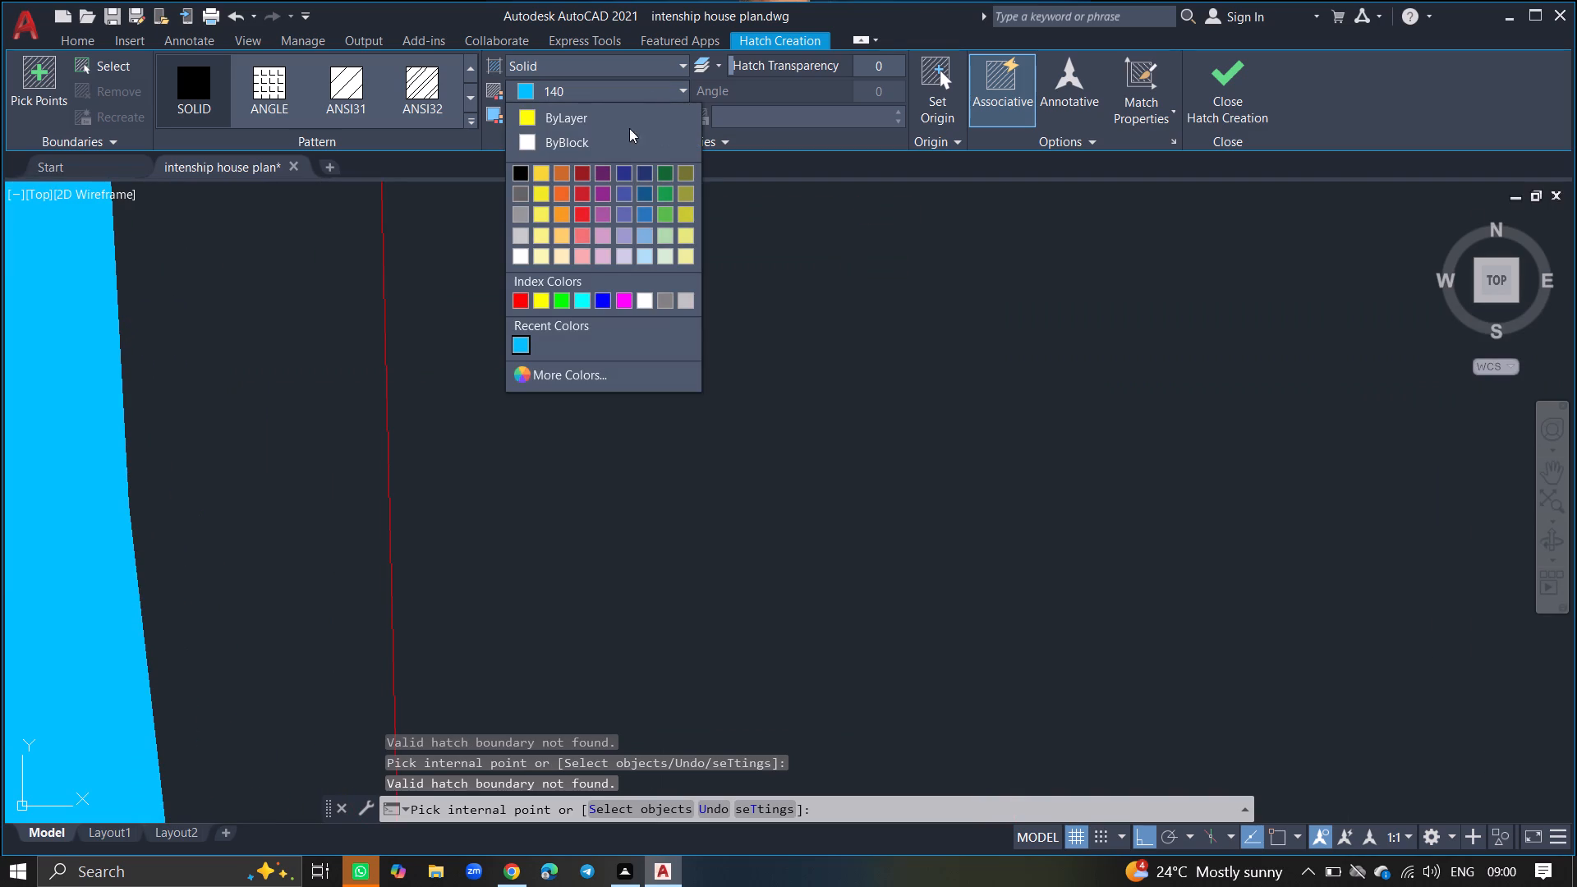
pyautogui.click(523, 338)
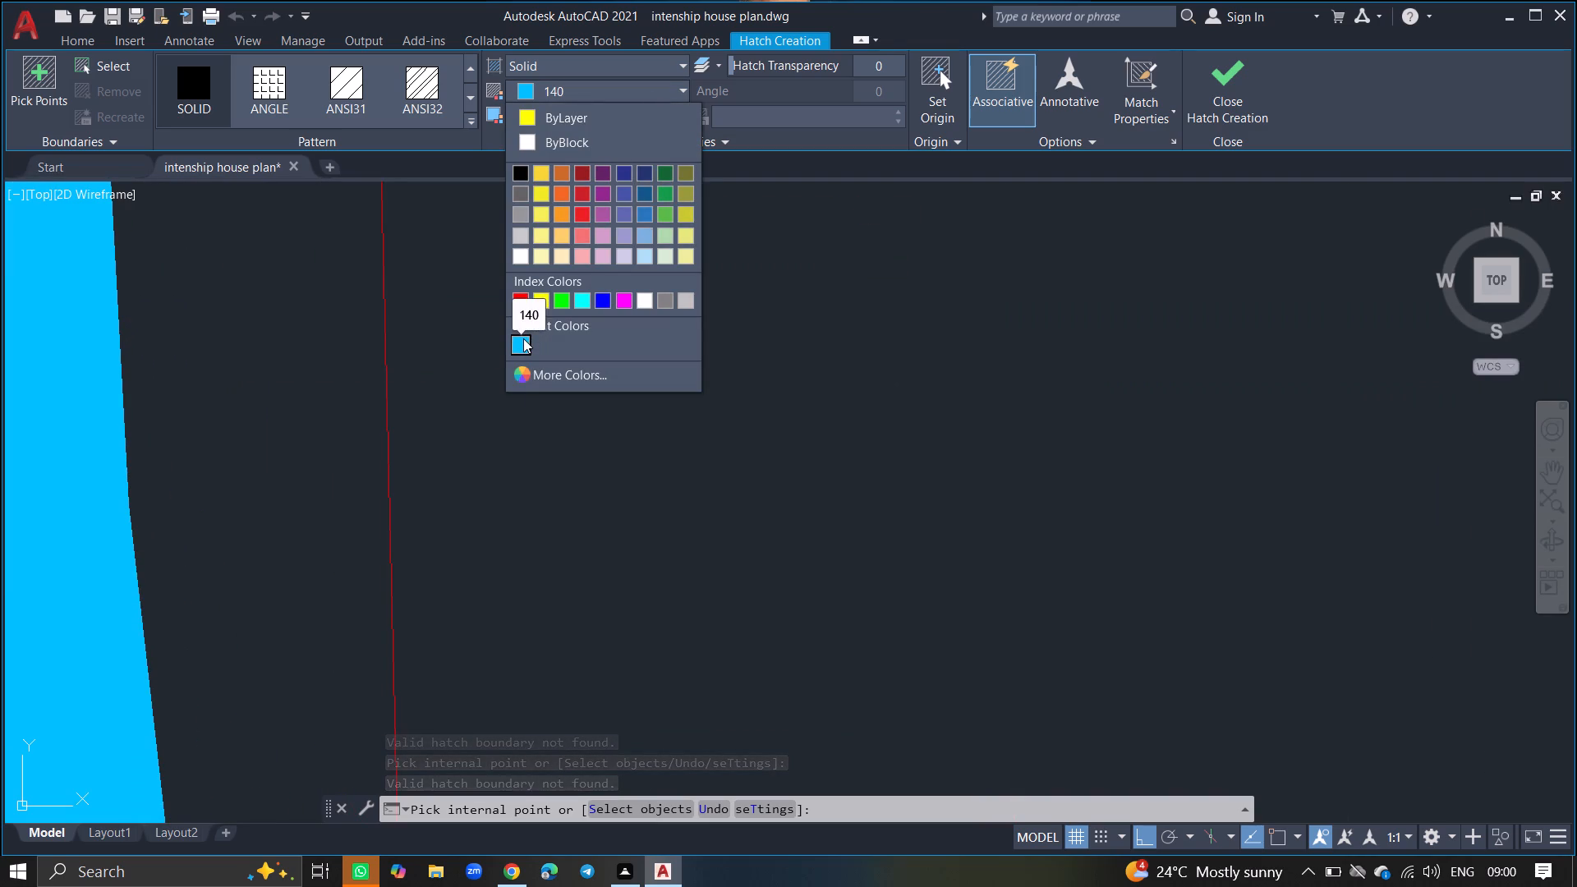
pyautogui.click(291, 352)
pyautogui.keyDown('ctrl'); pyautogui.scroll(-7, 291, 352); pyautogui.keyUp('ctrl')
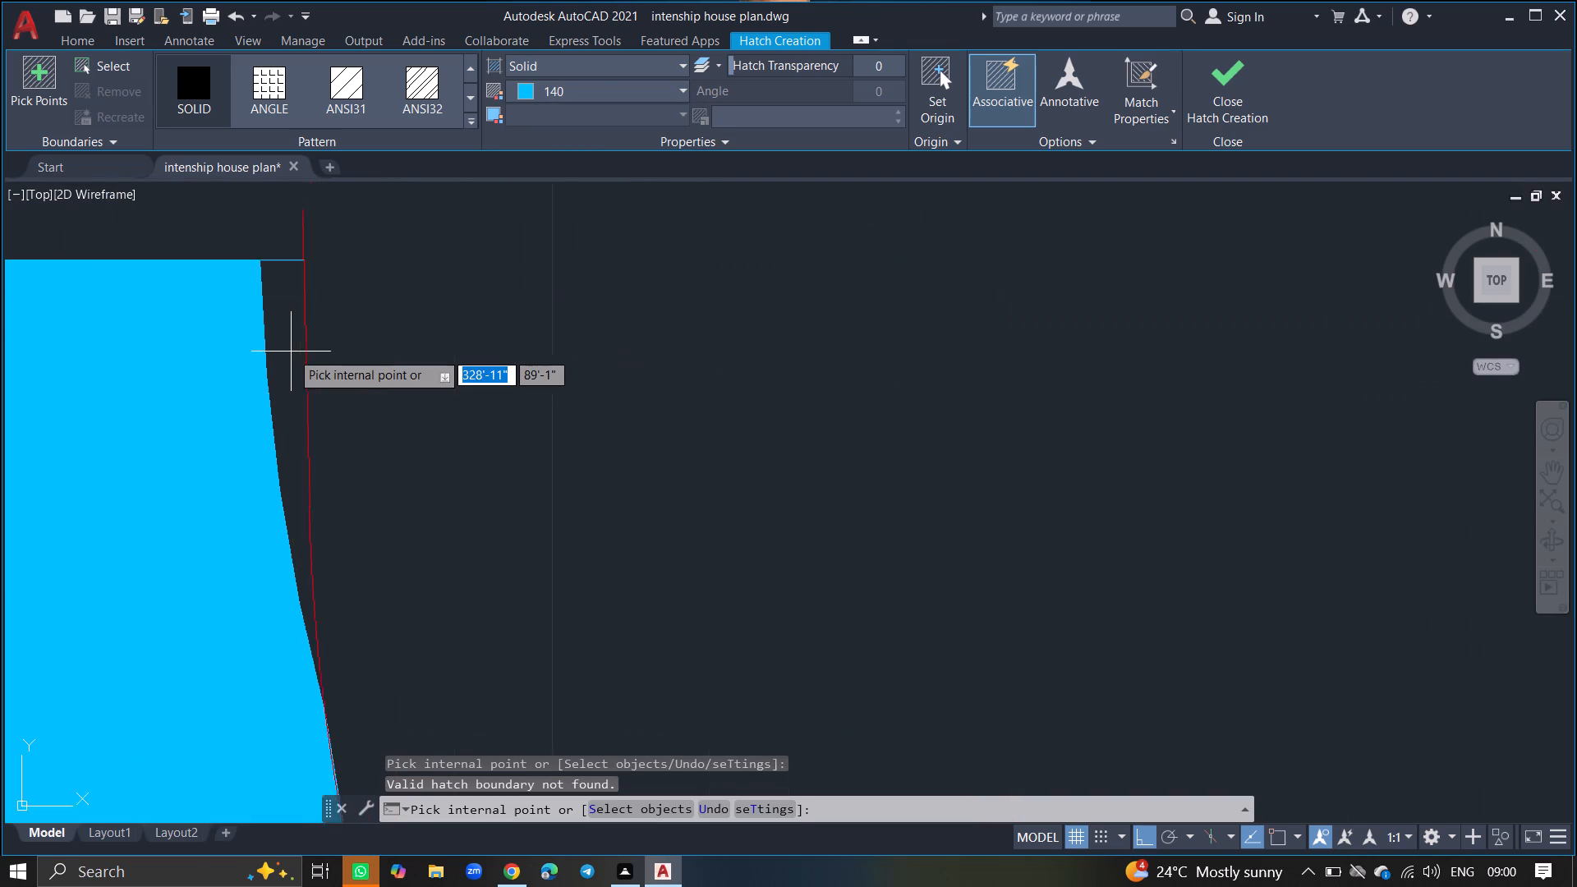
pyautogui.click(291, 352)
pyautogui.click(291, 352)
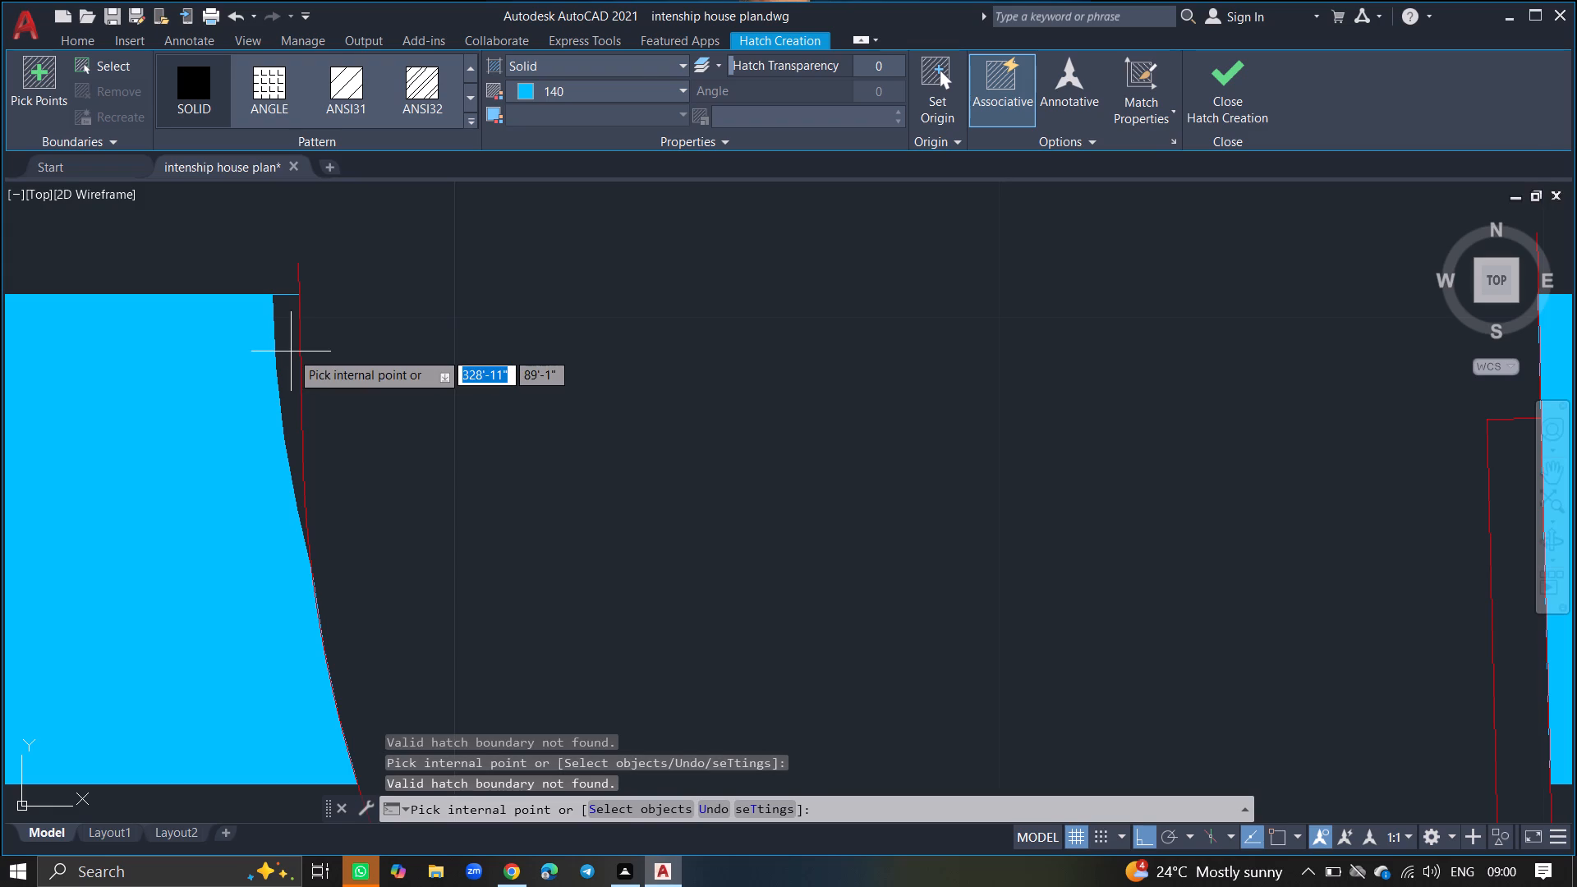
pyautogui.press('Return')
# Draw a vertical line from the kitchen's south wall, just west of the door, up to the counter's front edge.
pyautogui.keyDown('ctrl'); pyautogui.scroll(-4, 291, 352); pyautogui.keyUp('ctrl')
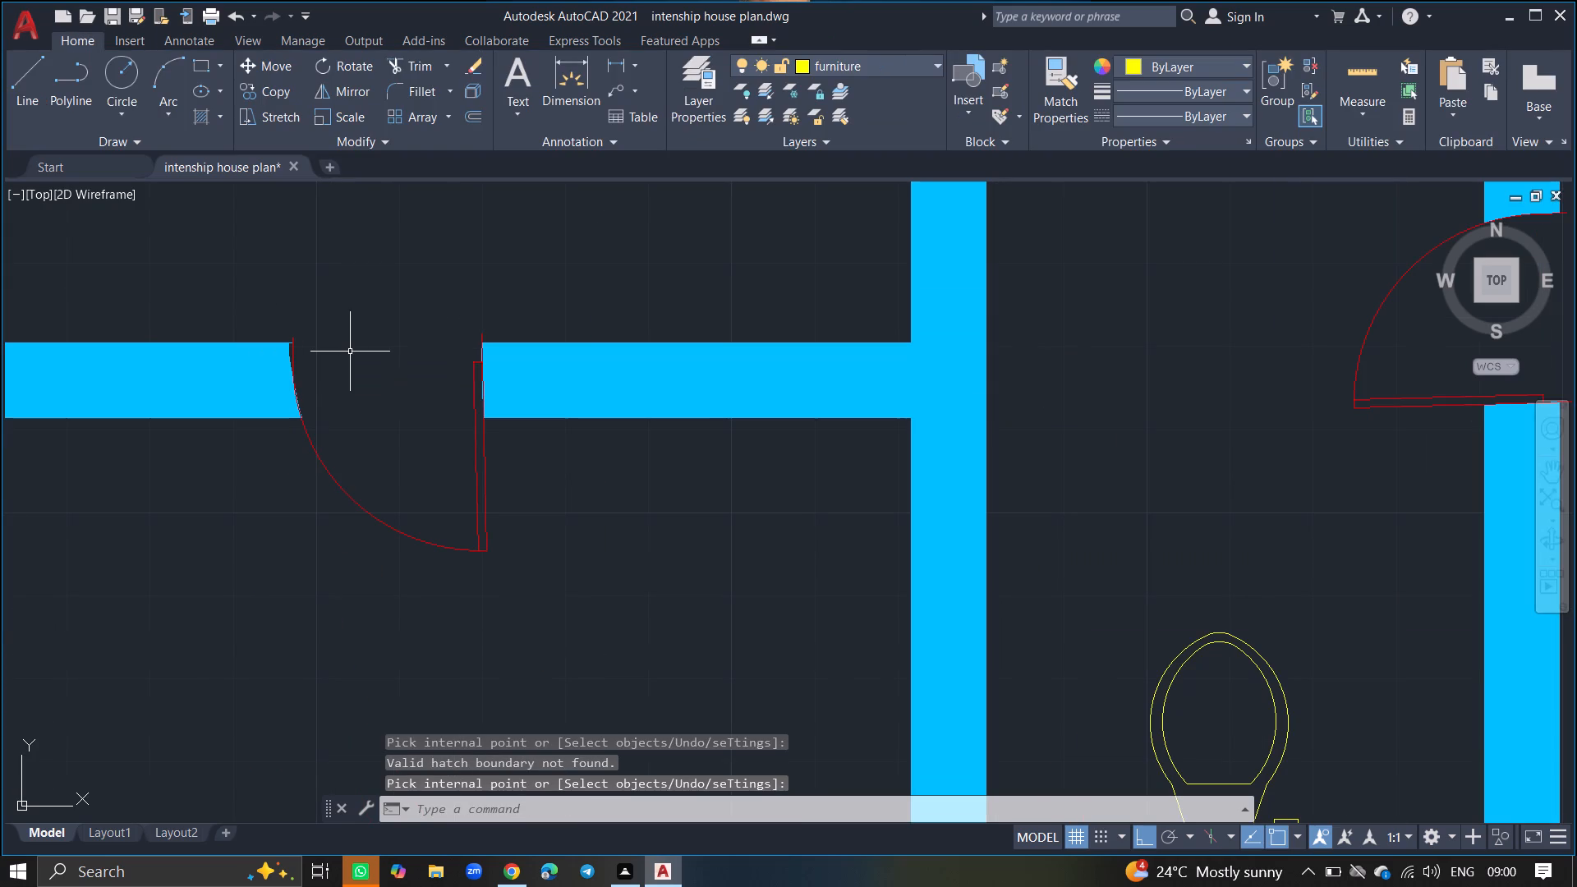
pyautogui.keyDown('ctrl'); pyautogui.scroll(-3, 350, 352); pyautogui.keyUp('ctrl')
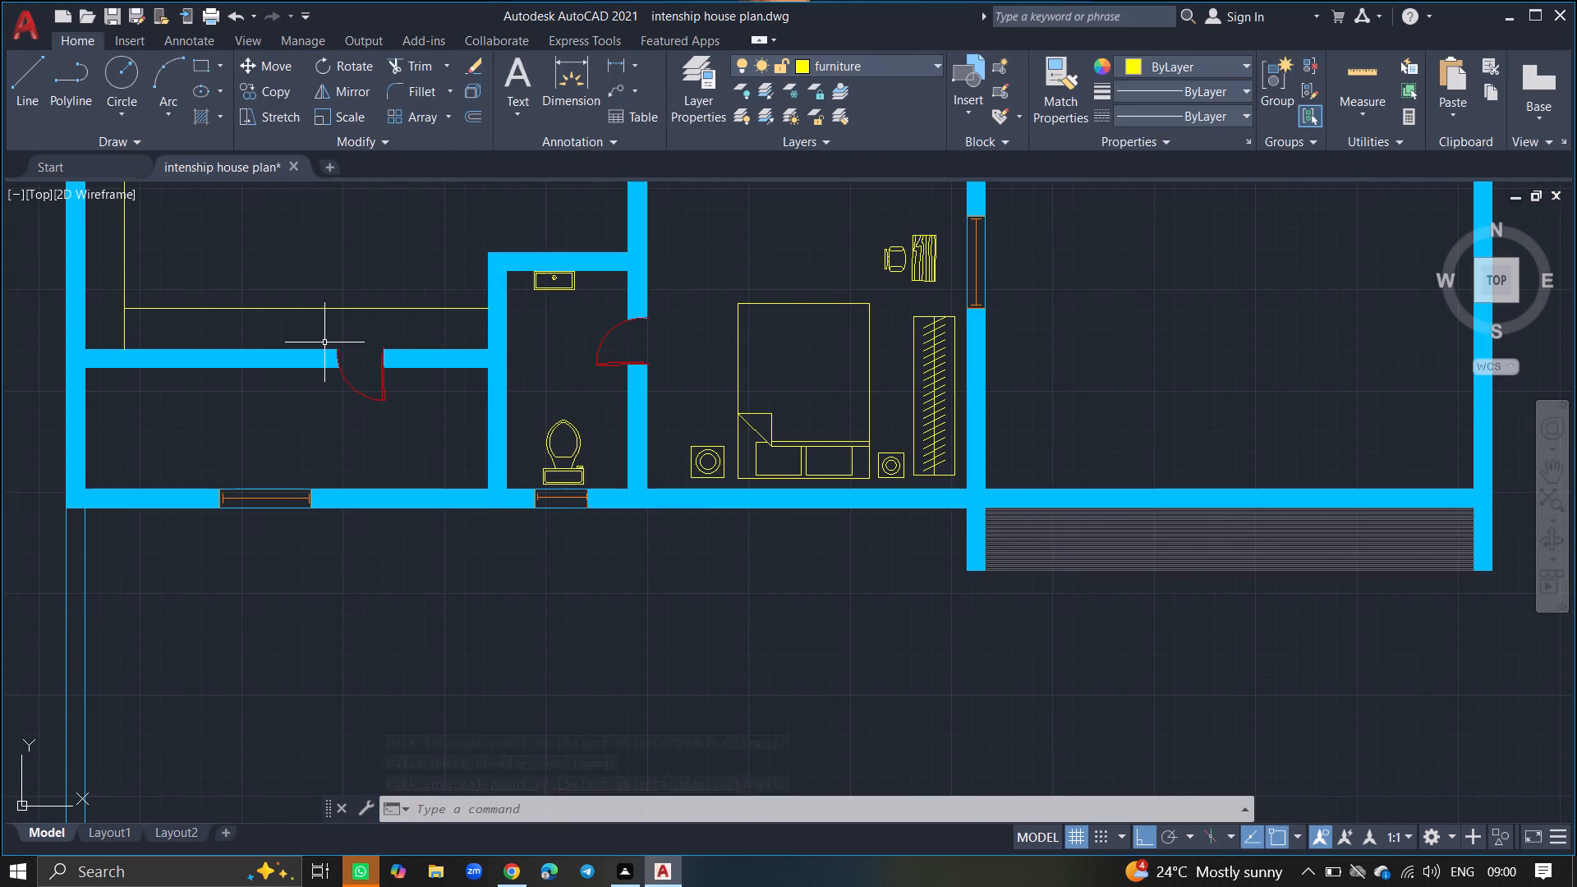
pyautogui.press('l')
pyautogui.press('Return')
pyautogui.keyDown('ctrl'); pyautogui.scroll(4, 324, 342); pyautogui.keyUp('ctrl')
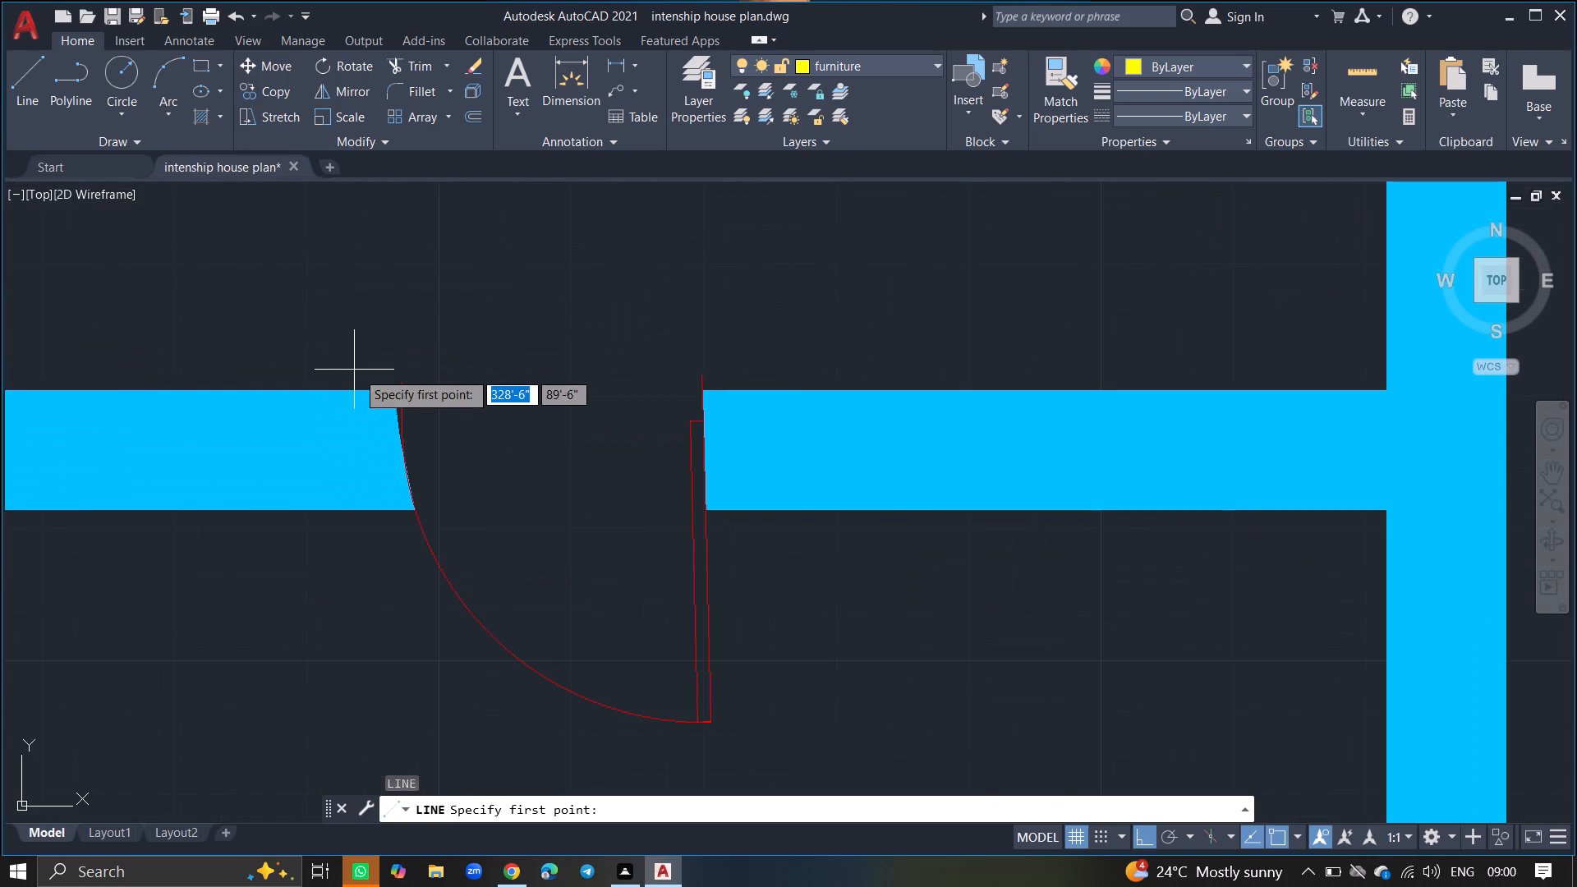
pyautogui.moveTo(379, 393); pyautogui.dragTo(379, 296)
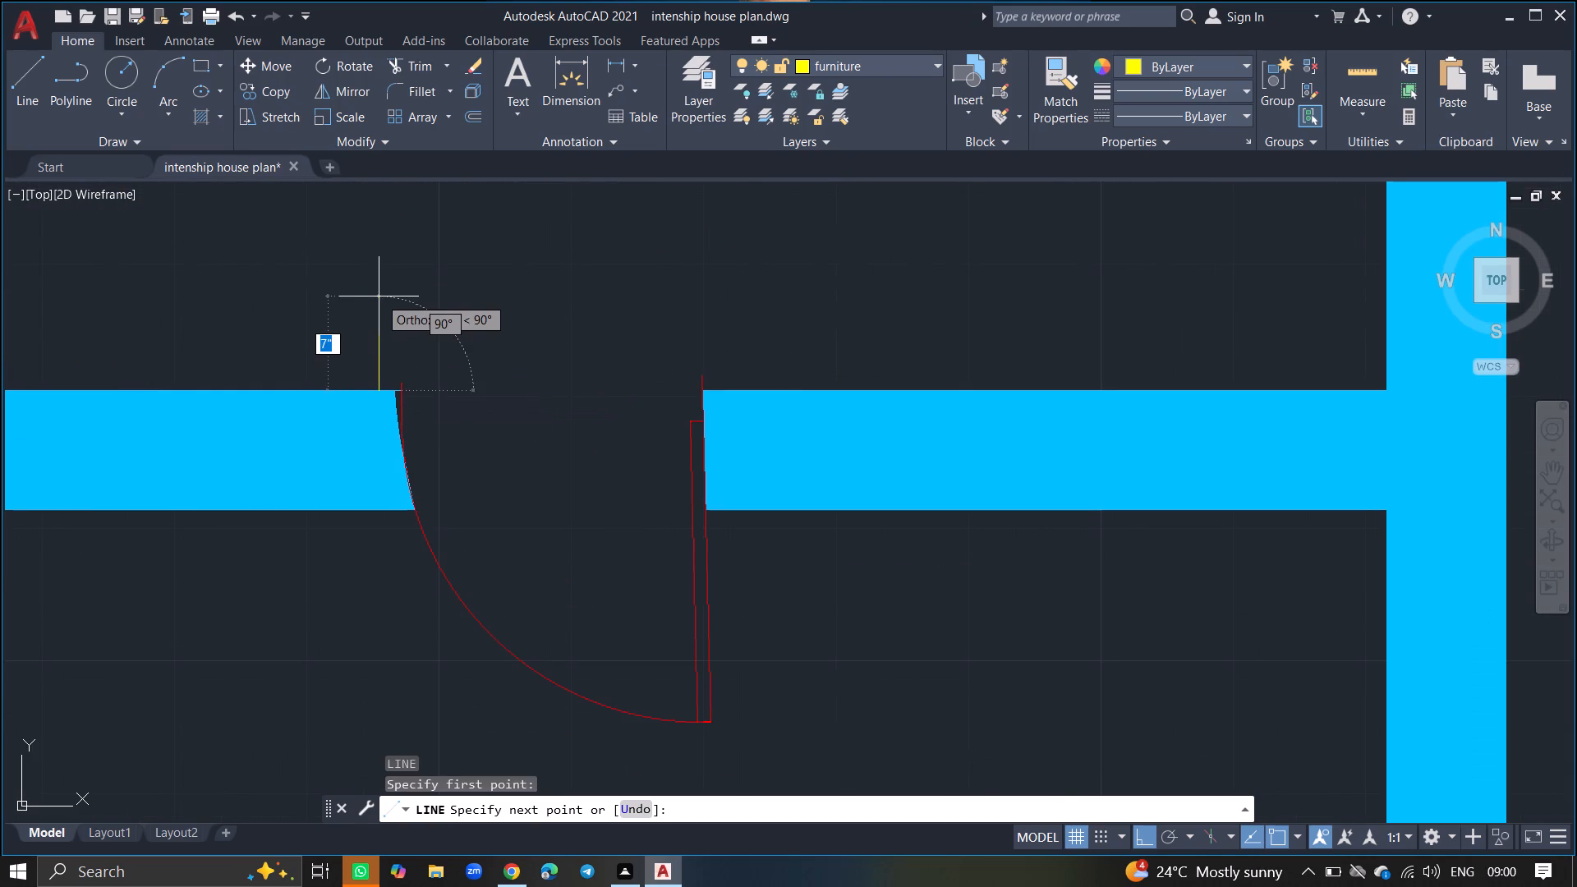
pyautogui.keyDown('ctrl'); pyautogui.scroll(-3, 379, 296); pyautogui.keyUp('ctrl')
pyautogui.click(377, 257)
pyautogui.press('Return')
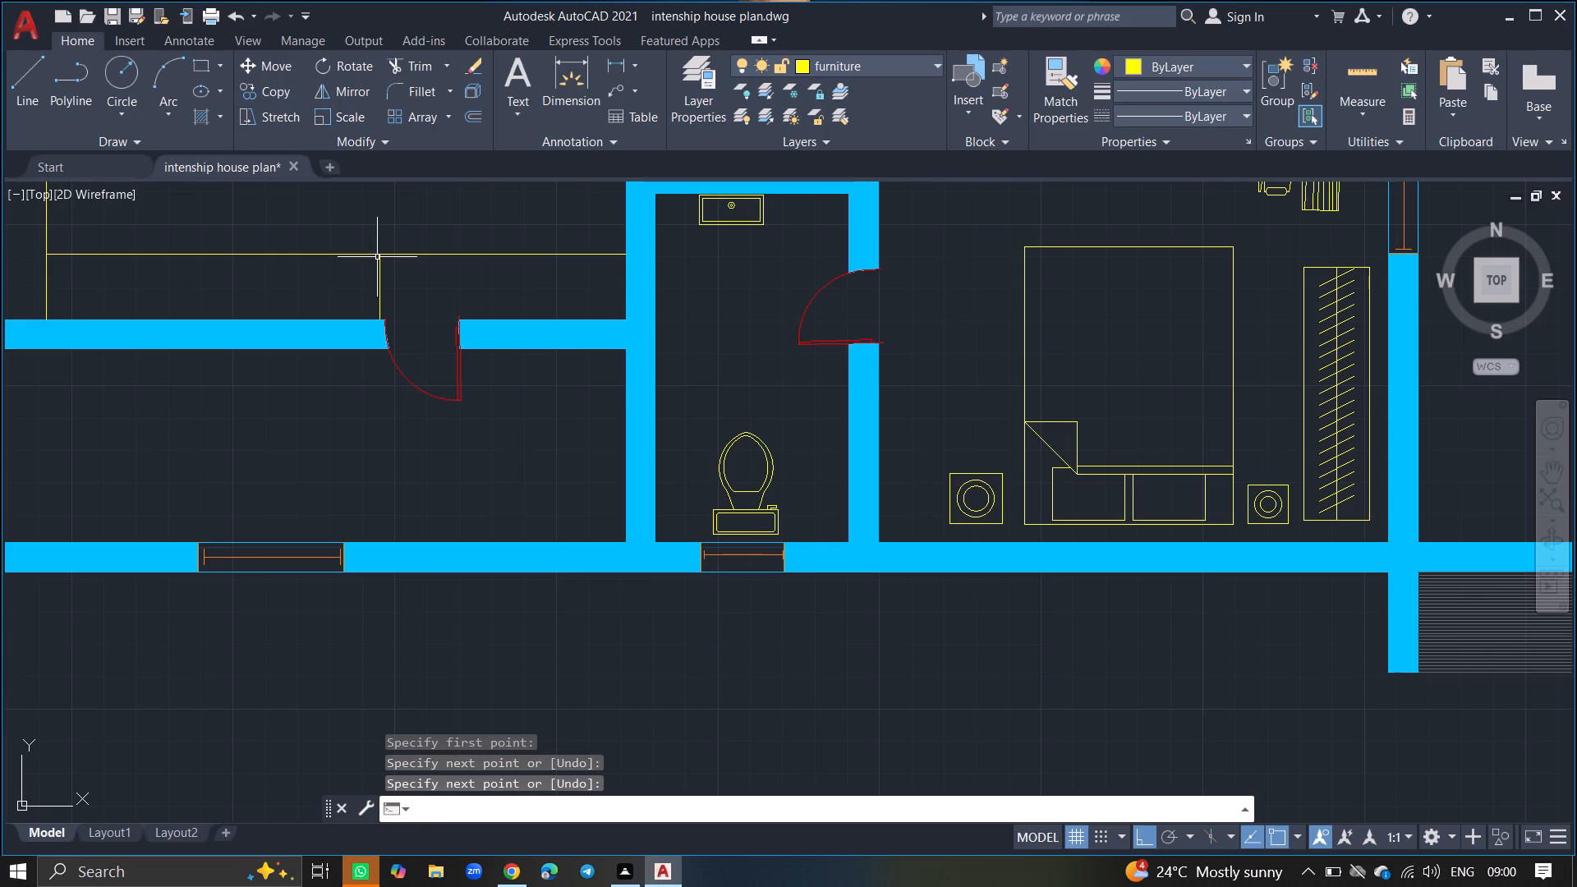
# Draw a vertical line about 1'-8" long from the counter's front edge down to the south wall, just east of the door.
pyautogui.press('l')
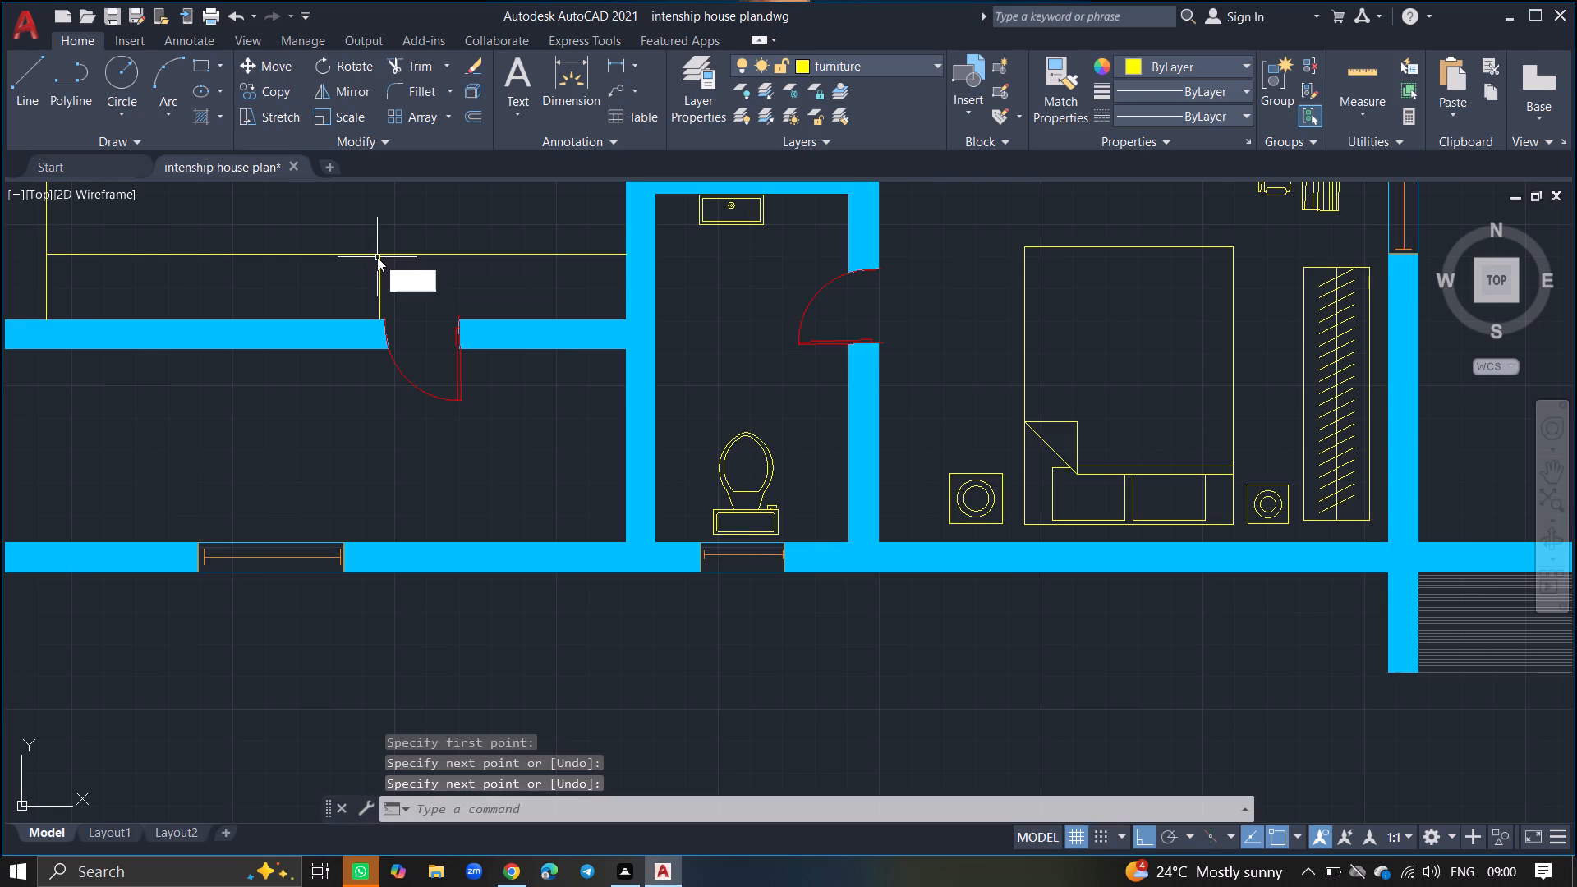
pyautogui.press('Return')
pyautogui.keyDown('ctrl'); pyautogui.scroll(5, 377, 257); pyautogui.keyUp('ctrl')
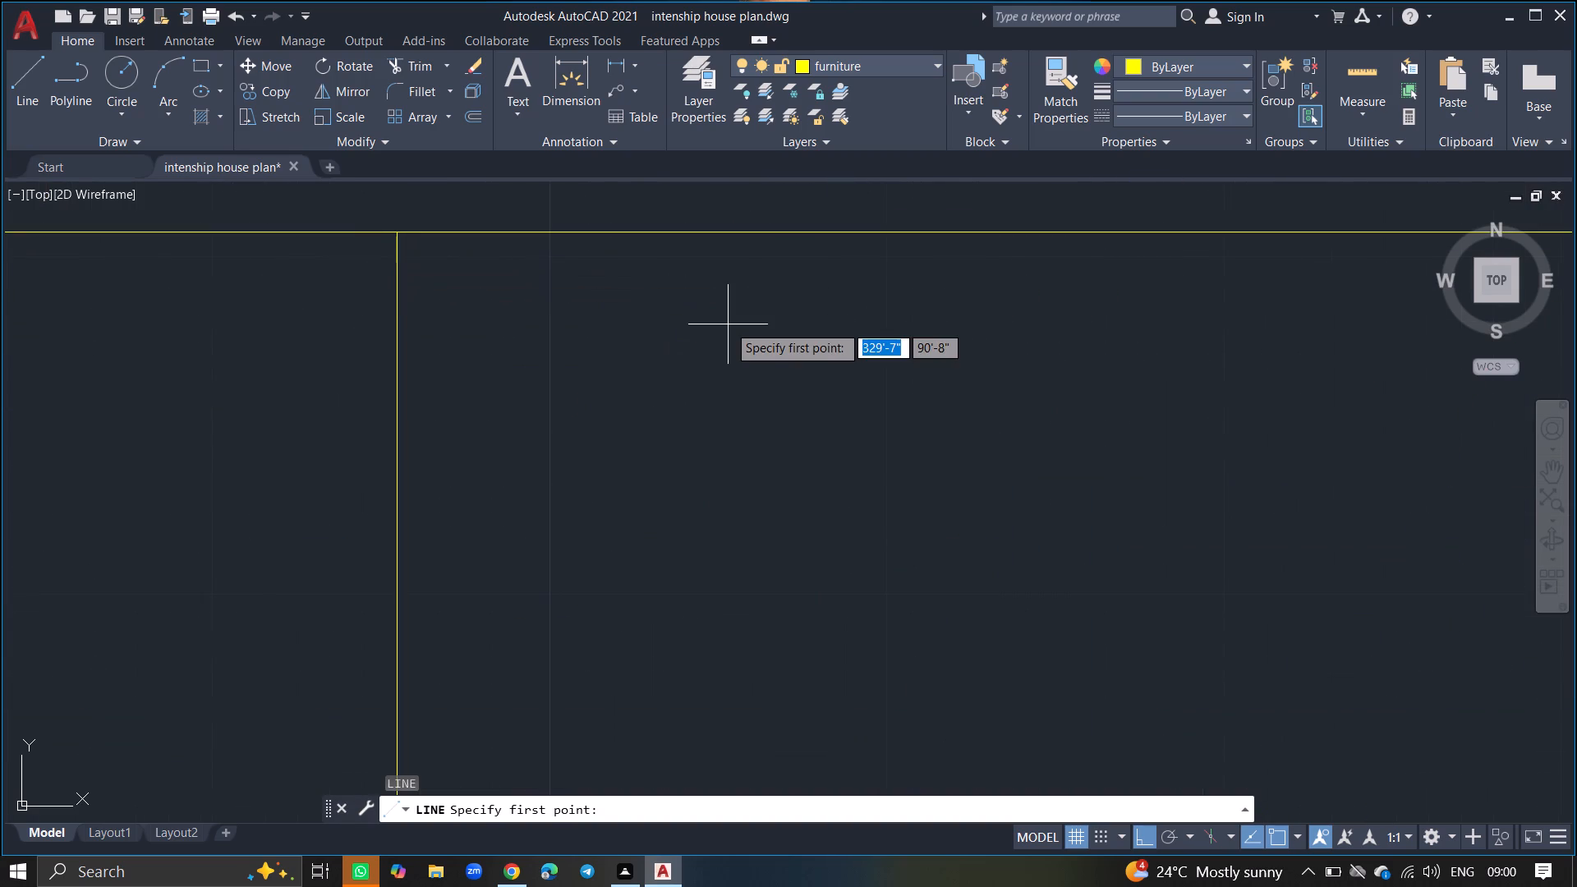
pyautogui.keyDown('ctrl'); pyautogui.scroll(-3, 728, 324); pyautogui.keyUp('ctrl')
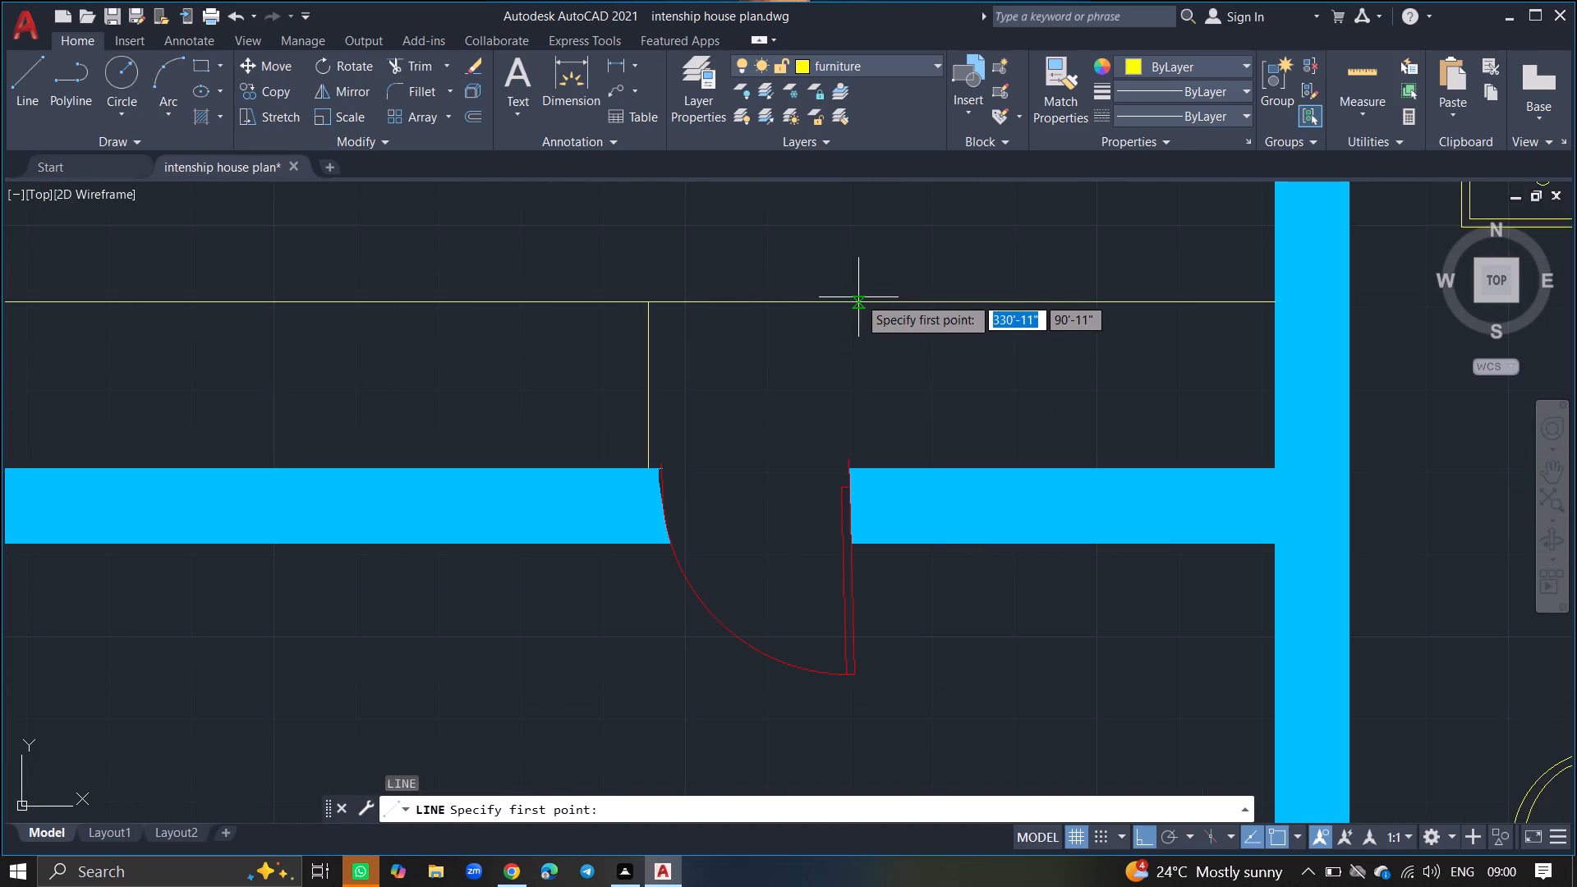
pyautogui.click(857, 296)
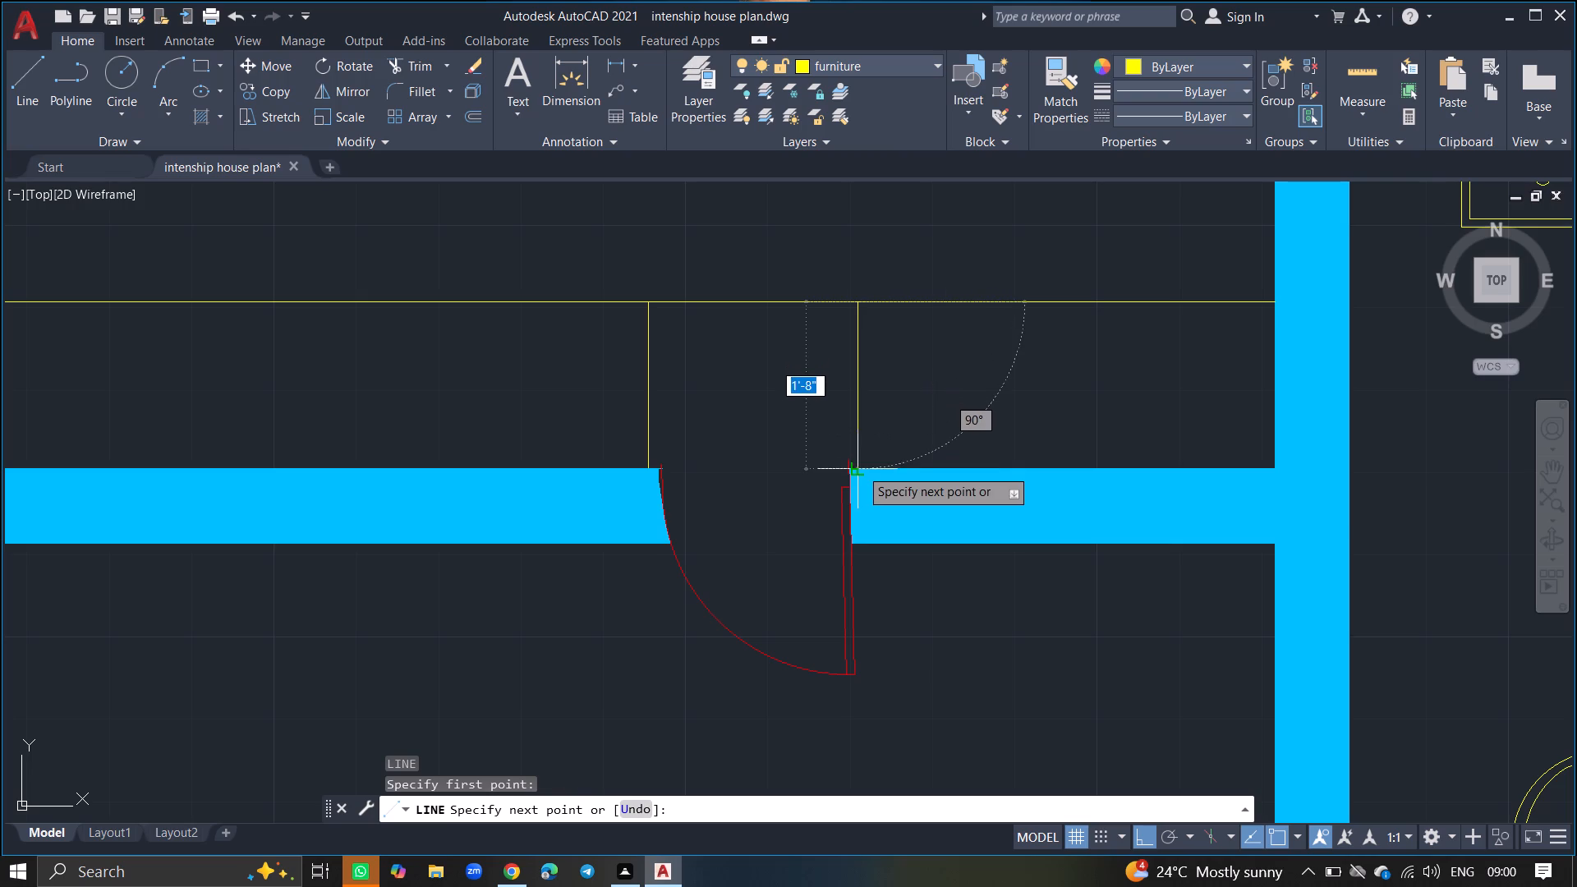
pyautogui.click(862, 476)
pyautogui.press('Return')
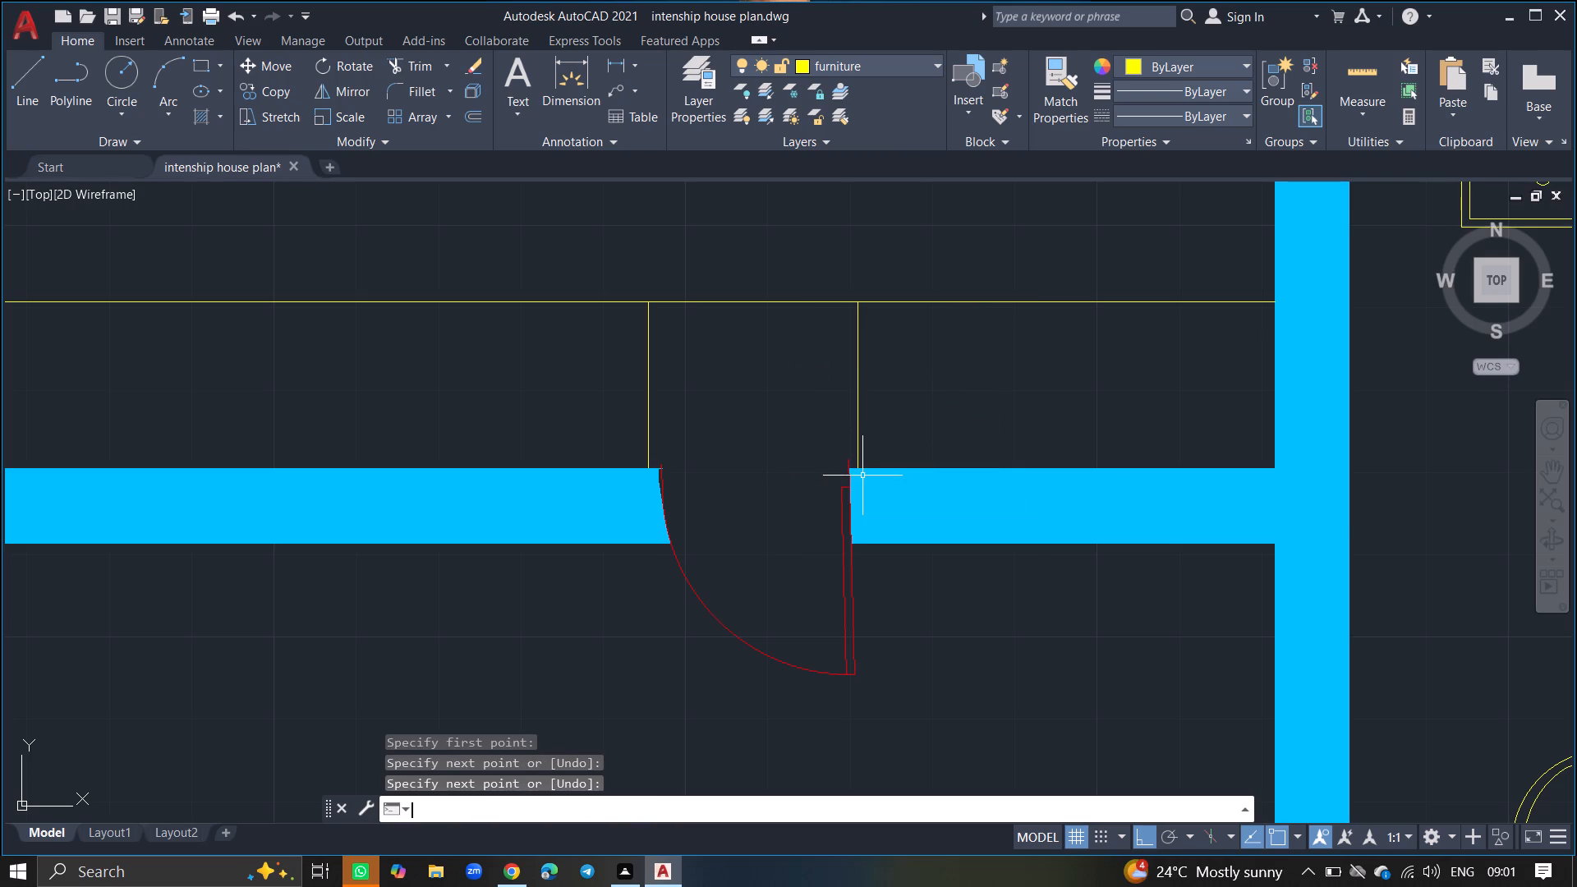
# Trim the south counter's front edge across the door opening and the west counter line's overrun at the inner corner.
pyautogui.write('TRIM')
pyautogui.press('Return')
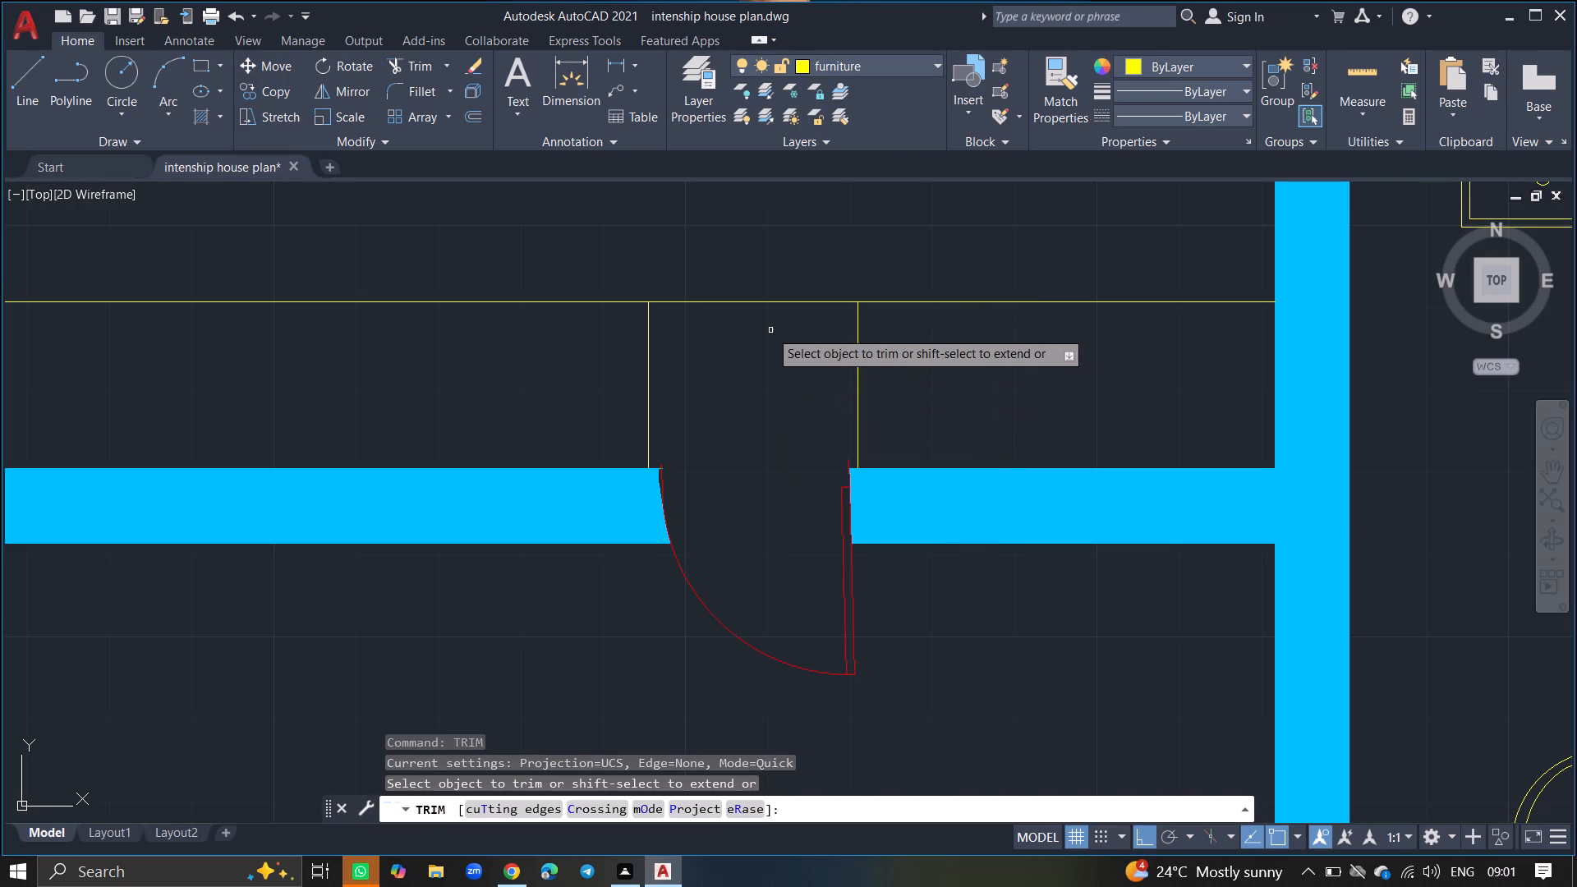
pyautogui.click(760, 302)
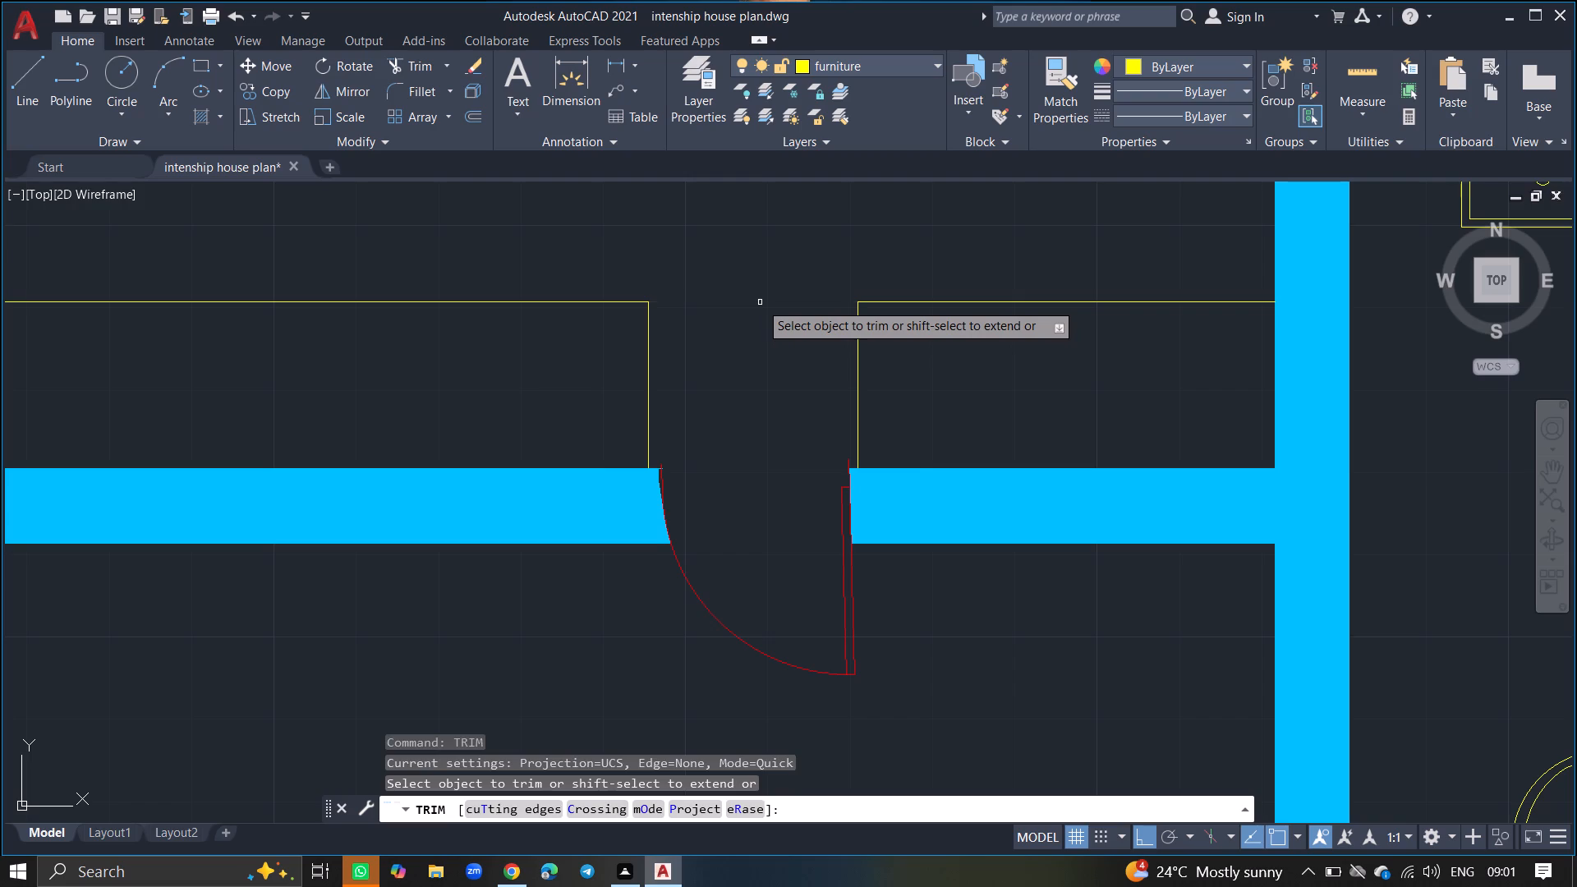
pyautogui.keyDown('ctrl'); pyautogui.scroll(-3, 760, 302); pyautogui.keyUp('ctrl')
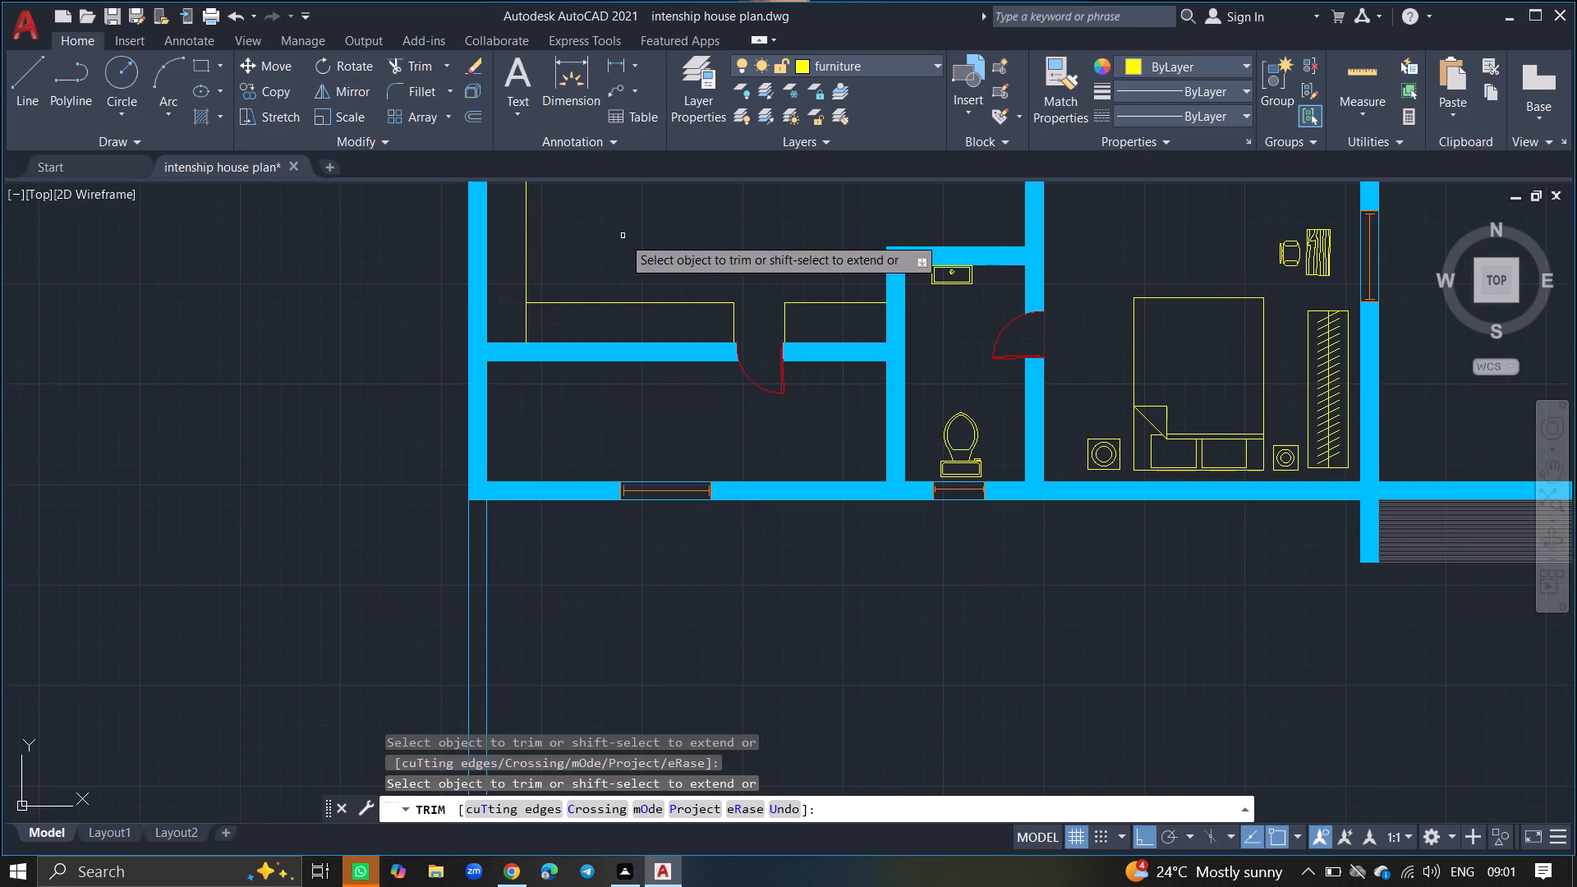
pyautogui.click(525, 321)
pyautogui.click(525, 321)
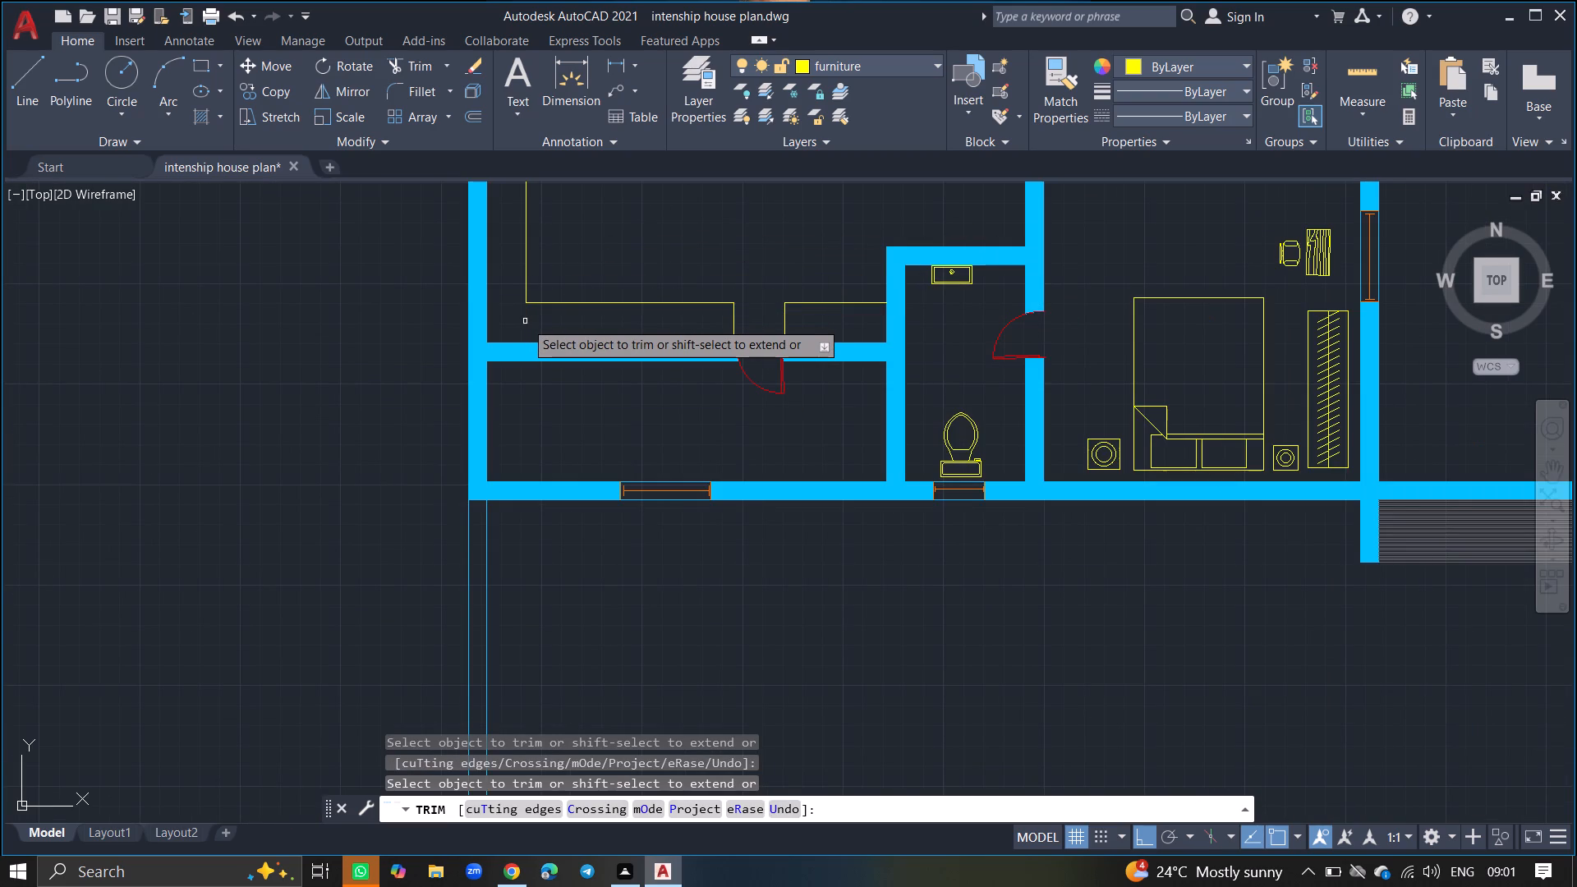
pyautogui.press('Return')
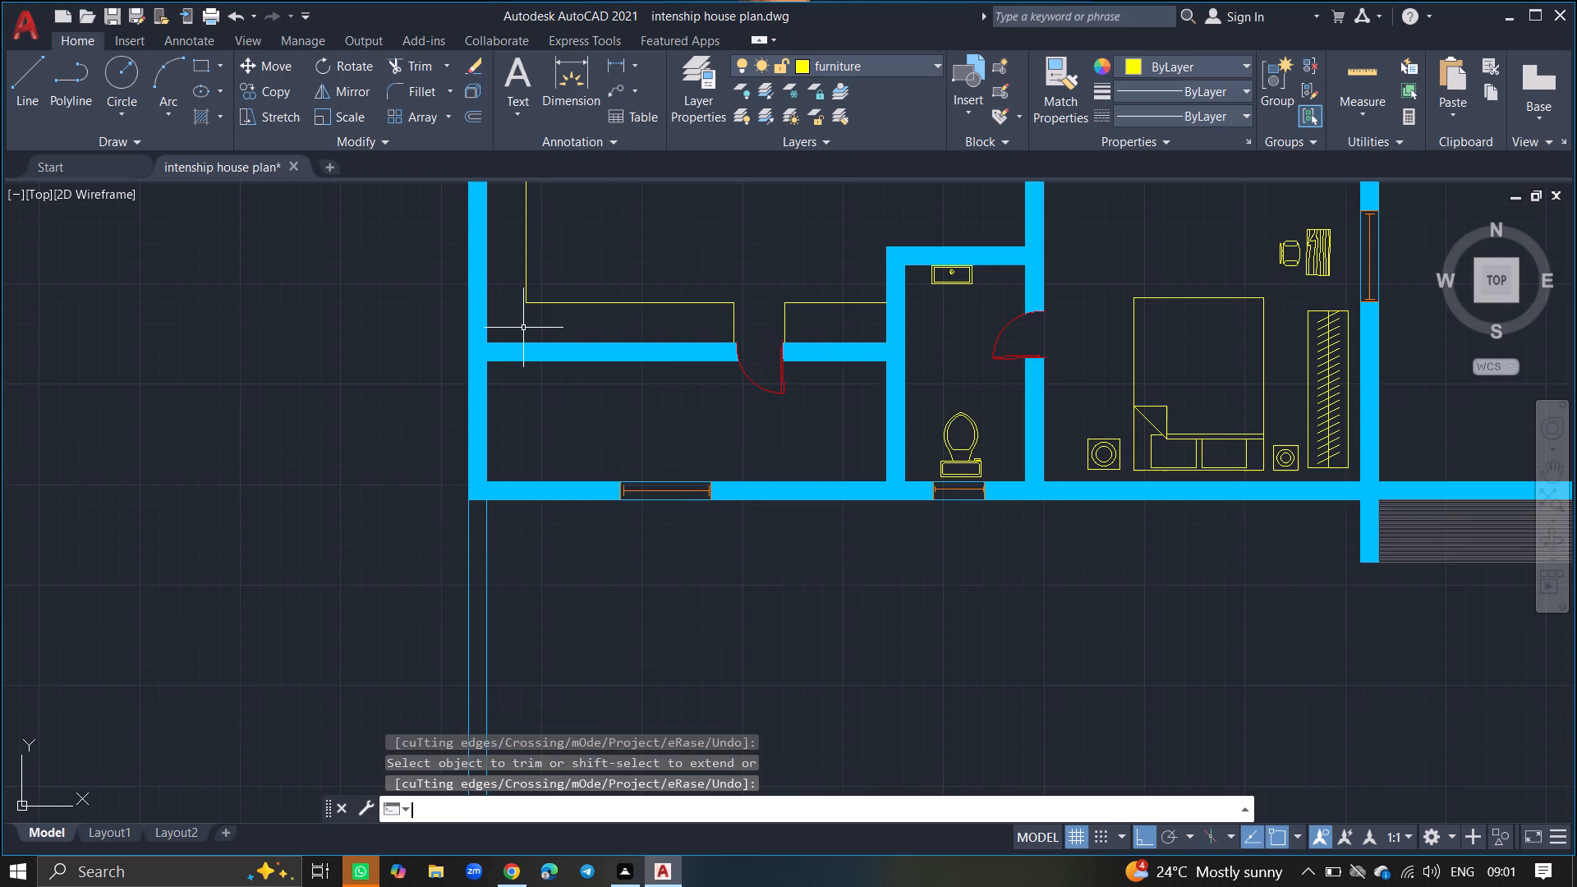
# Draw a rectangle about 1' wide and 1'-4" long on the west counter near its north end.
pyautogui.keyDown('ctrl'); pyautogui.scroll(-1, 523, 328); pyautogui.keyUp('ctrl')
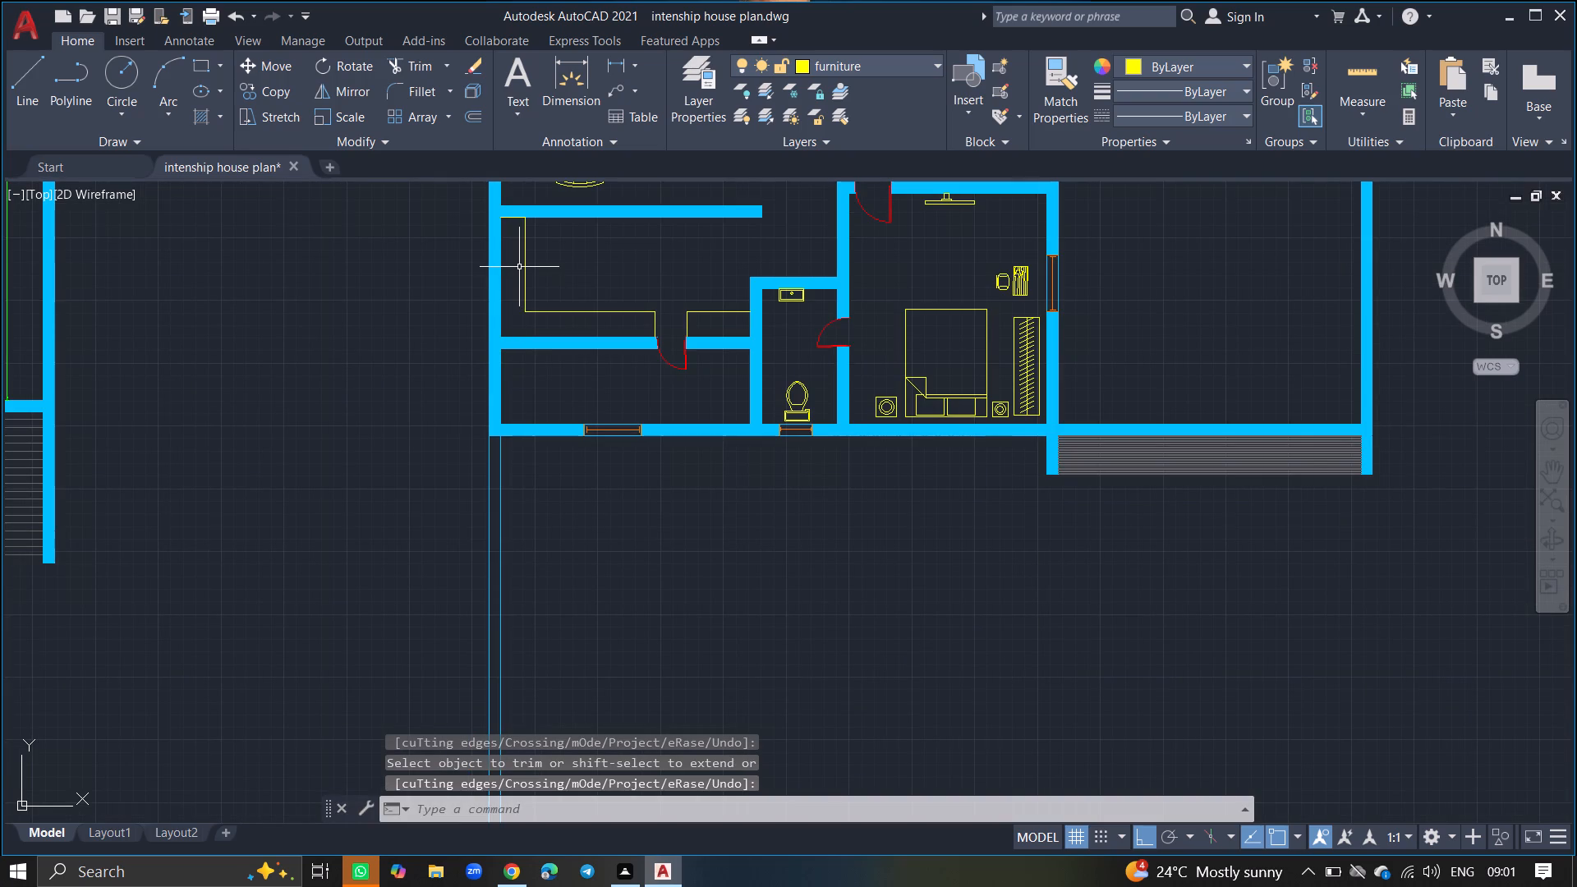
pyautogui.keyDown('ctrl'); pyautogui.scroll(3, 508, 204); pyautogui.keyUp('ctrl')
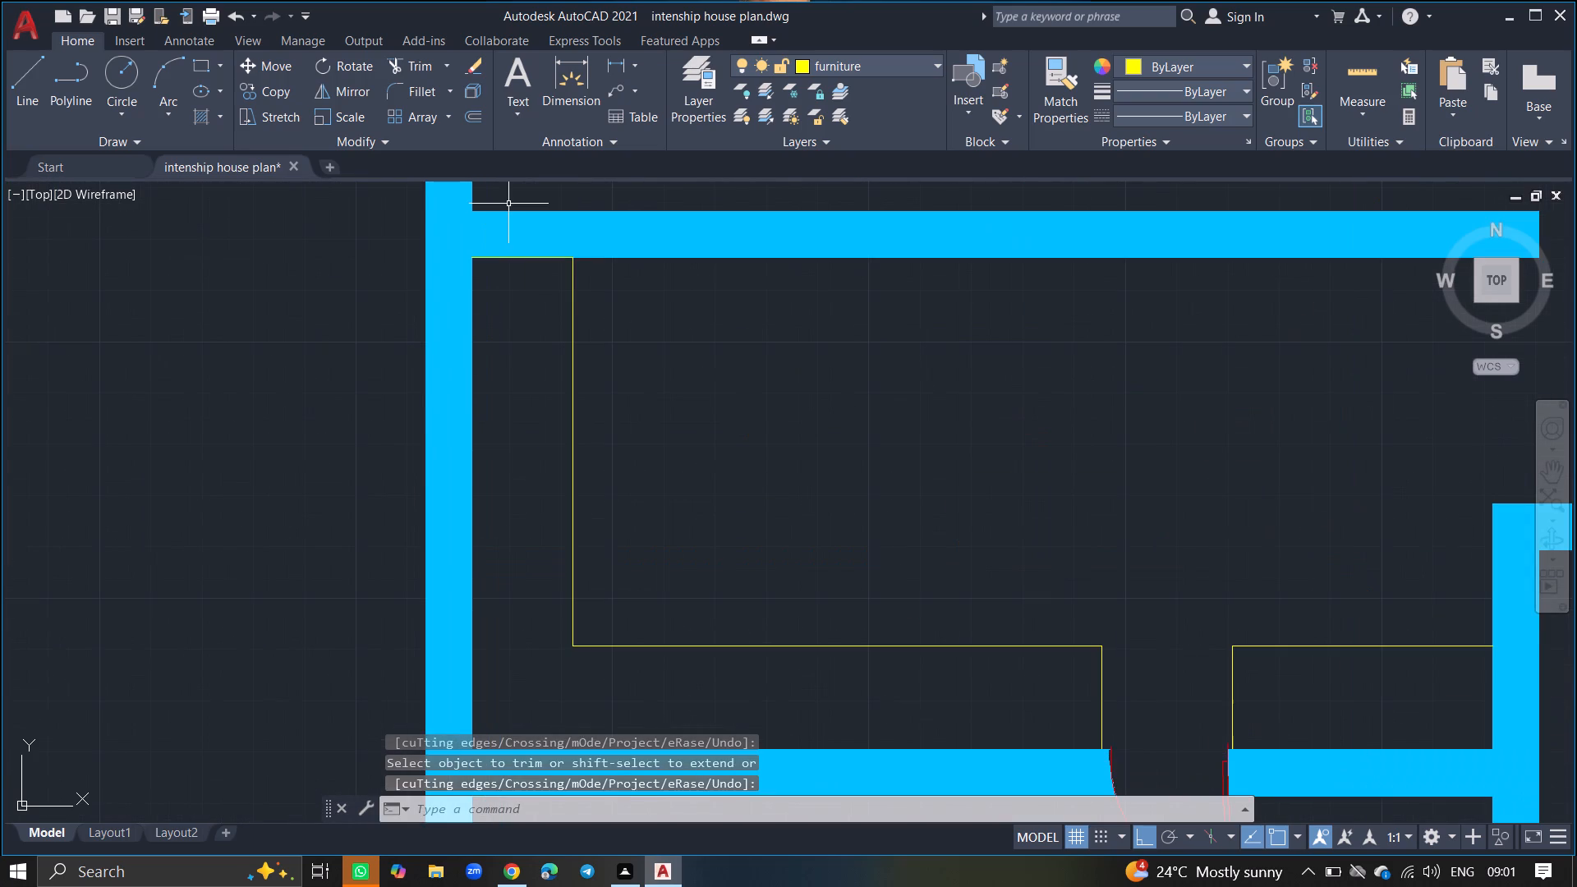
pyautogui.write('REC')
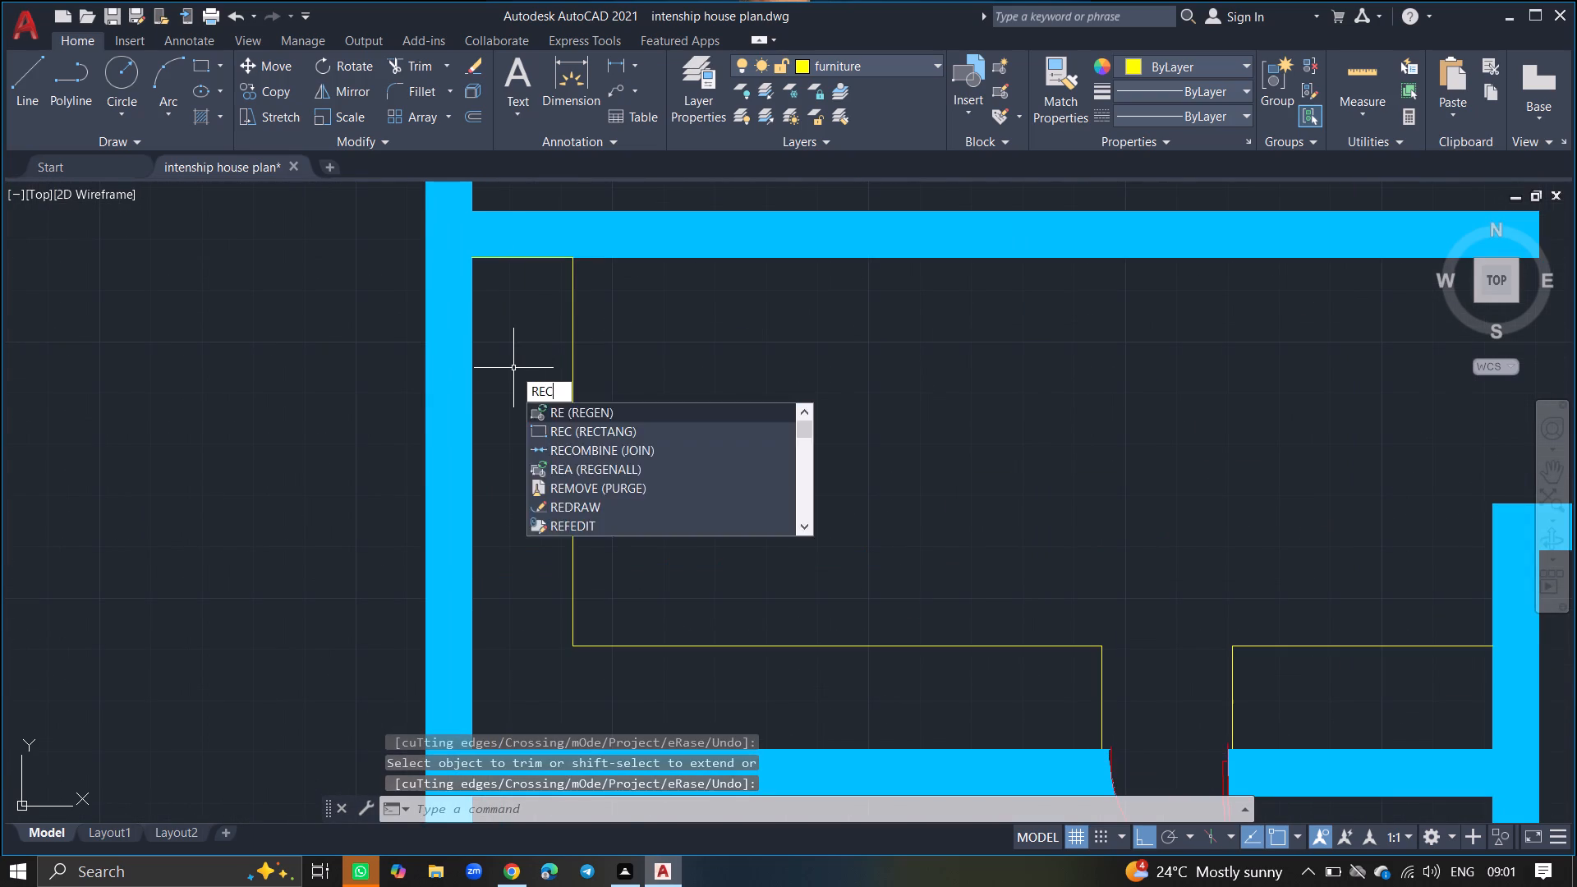
pyautogui.press('Return')
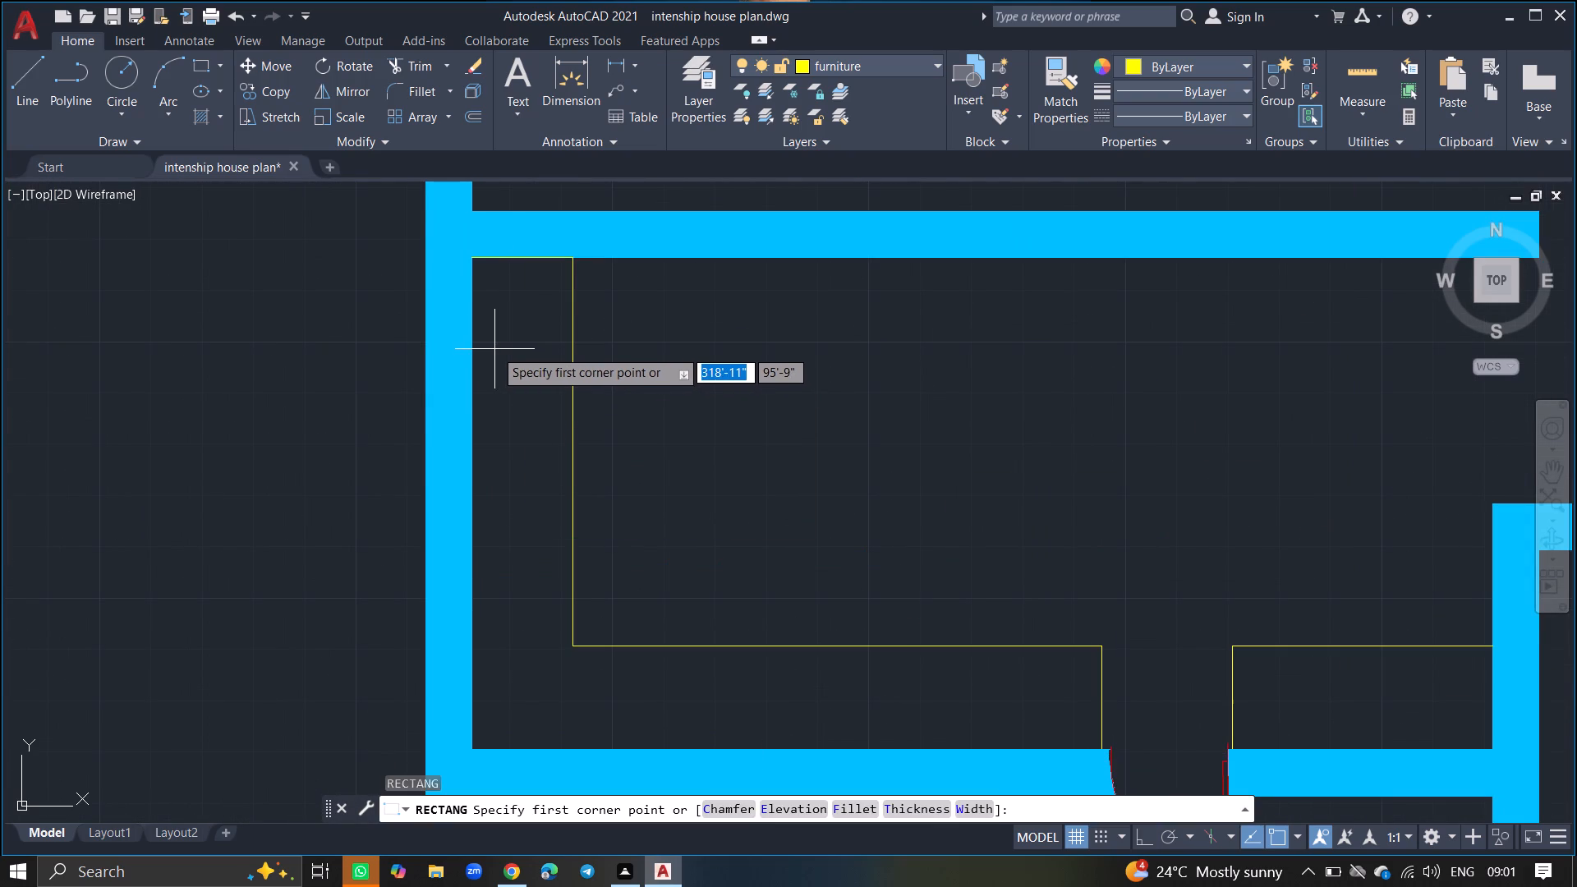
pyautogui.moveTo(486, 347); pyautogui.dragTo(503, 365)
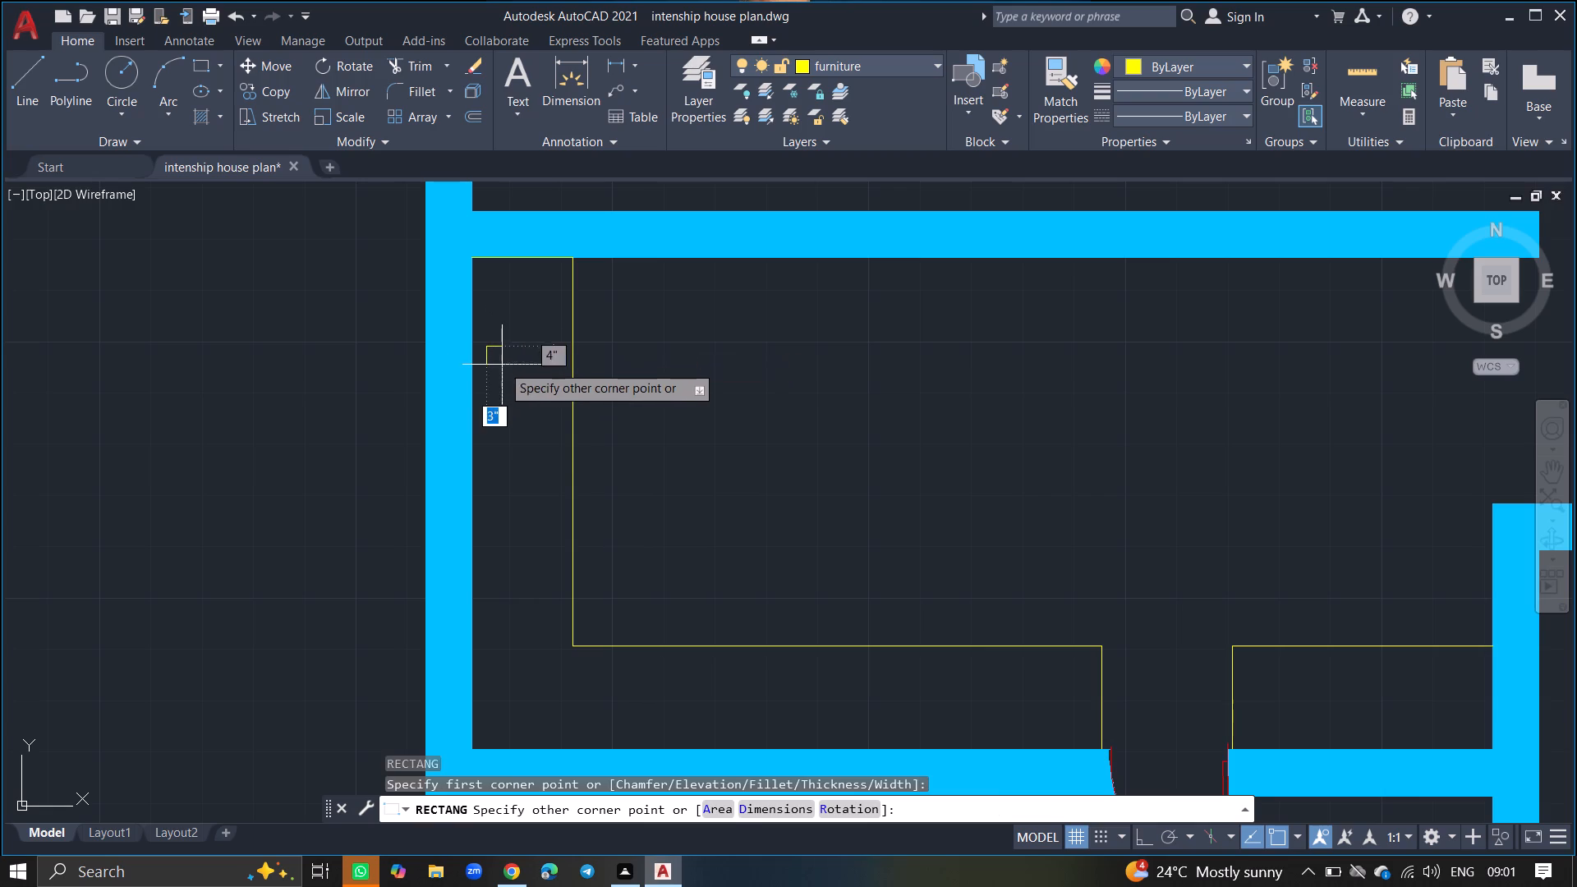
pyautogui.moveTo(503, 365); pyautogui.dragTo(546, 432)
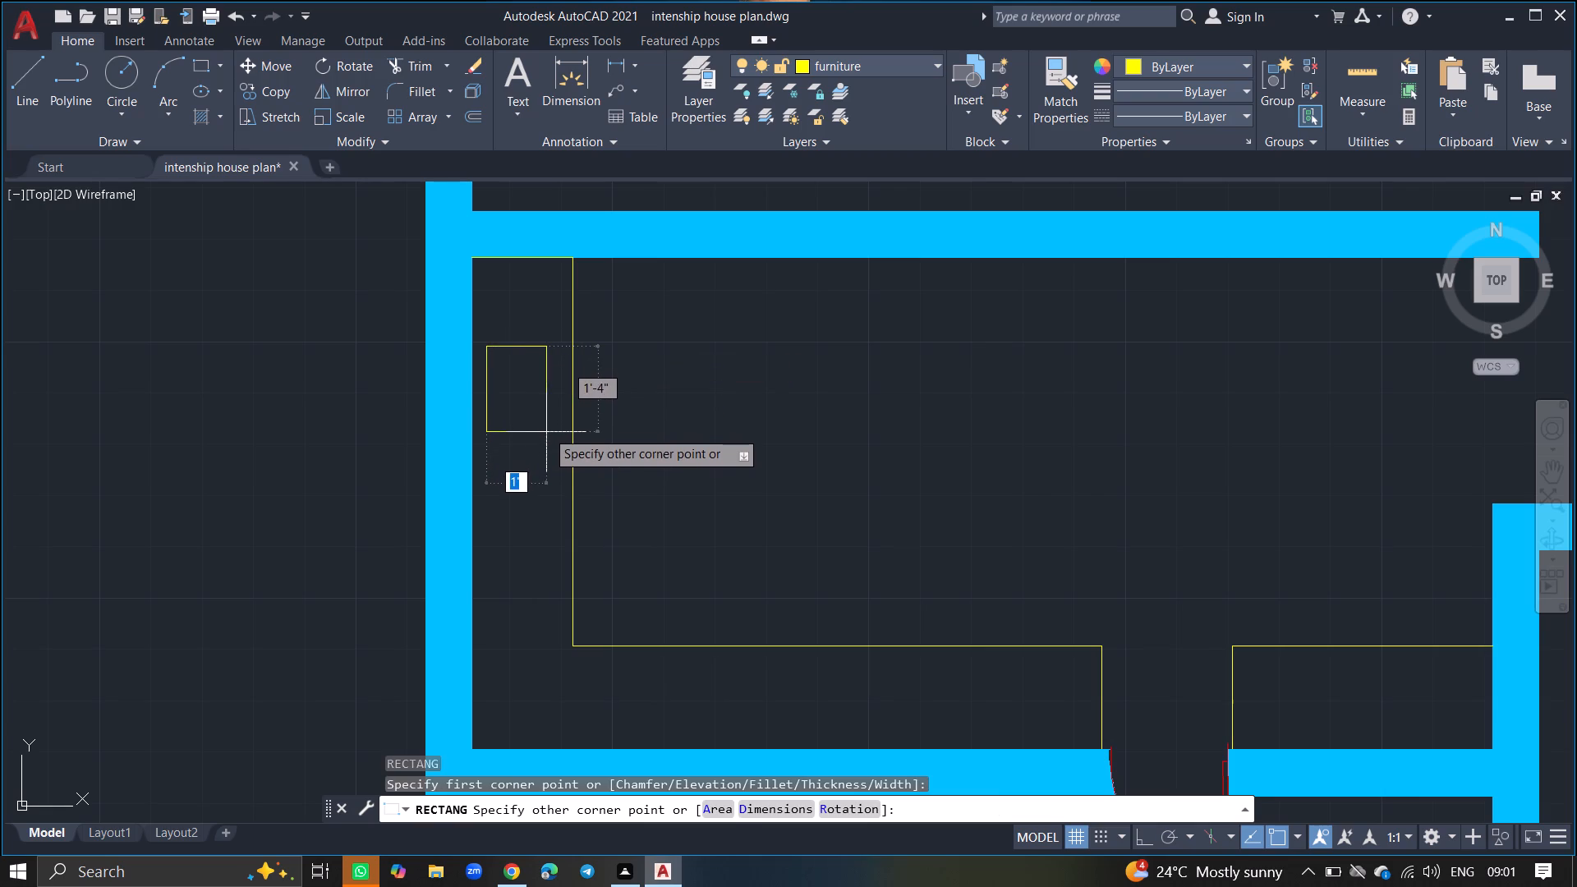
pyautogui.moveTo(546, 432); pyautogui.dragTo(546, 439)
pyautogui.click(546, 439)
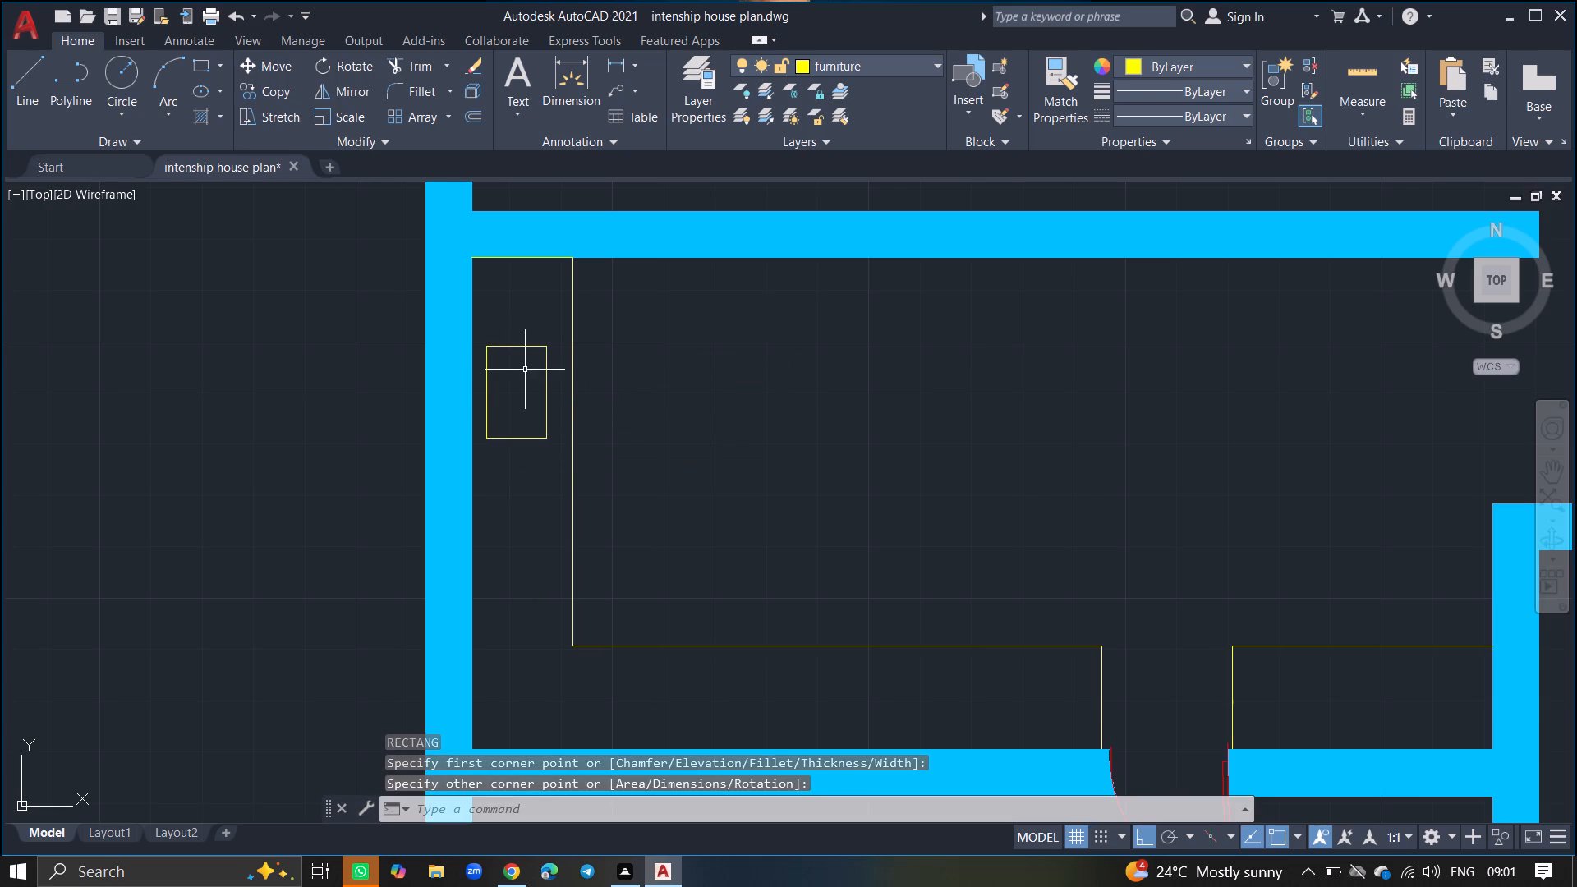
# Draw a circle of about 1" radius inside the counter rectangle, near its north edge.
pyautogui.write('CIR')
pyautogui.write('CLE')
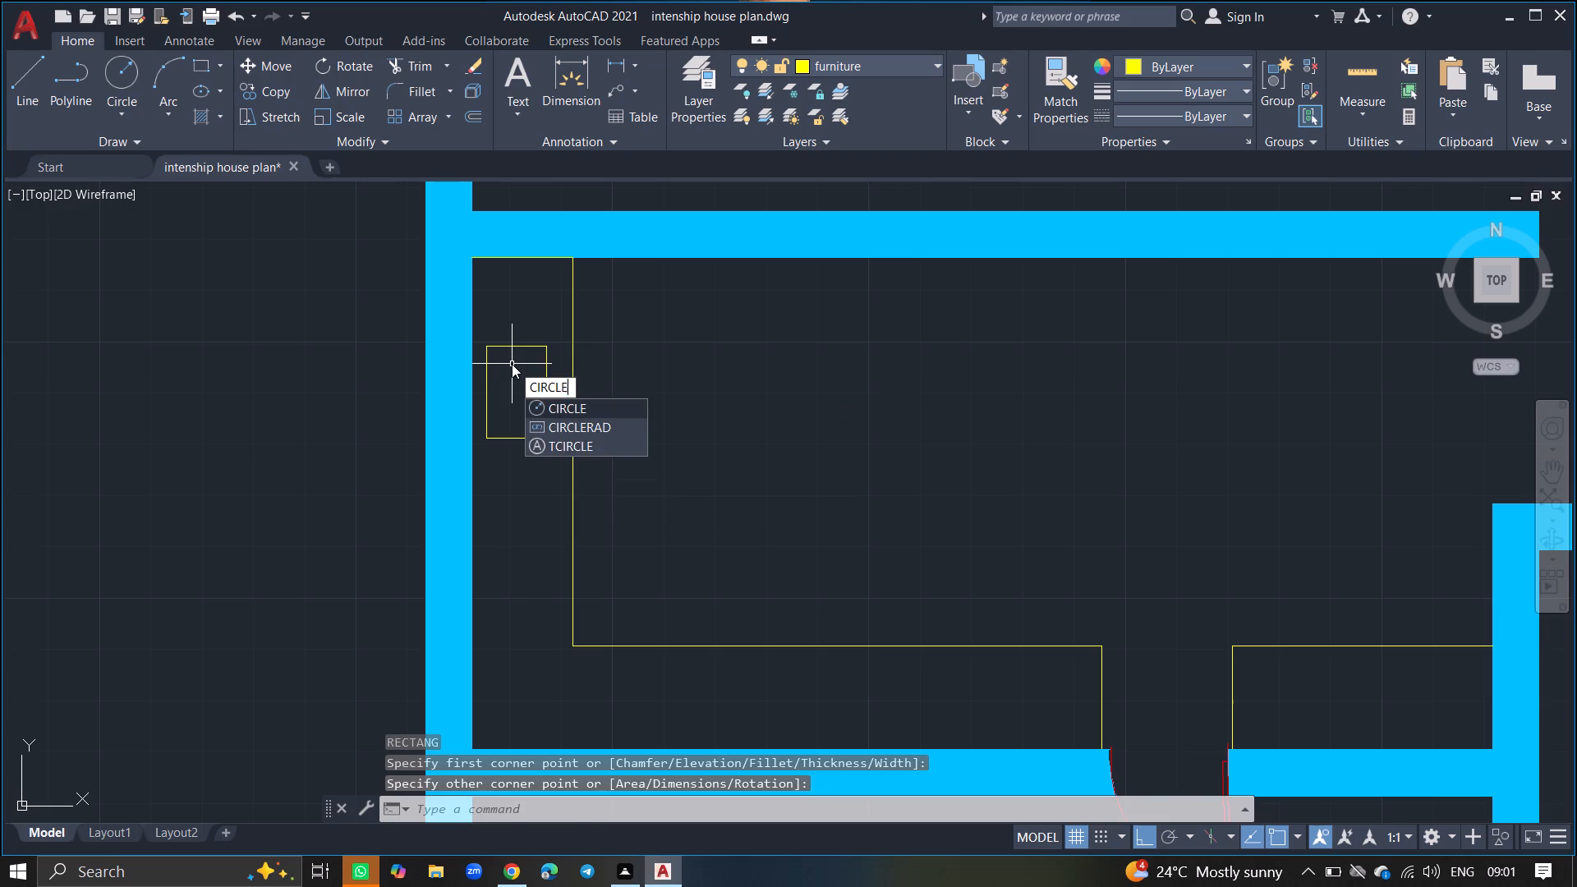
pyautogui.press('Return')
pyautogui.keyDown('ctrl'); pyautogui.scroll(4, 512, 364); pyautogui.keyUp('ctrl')
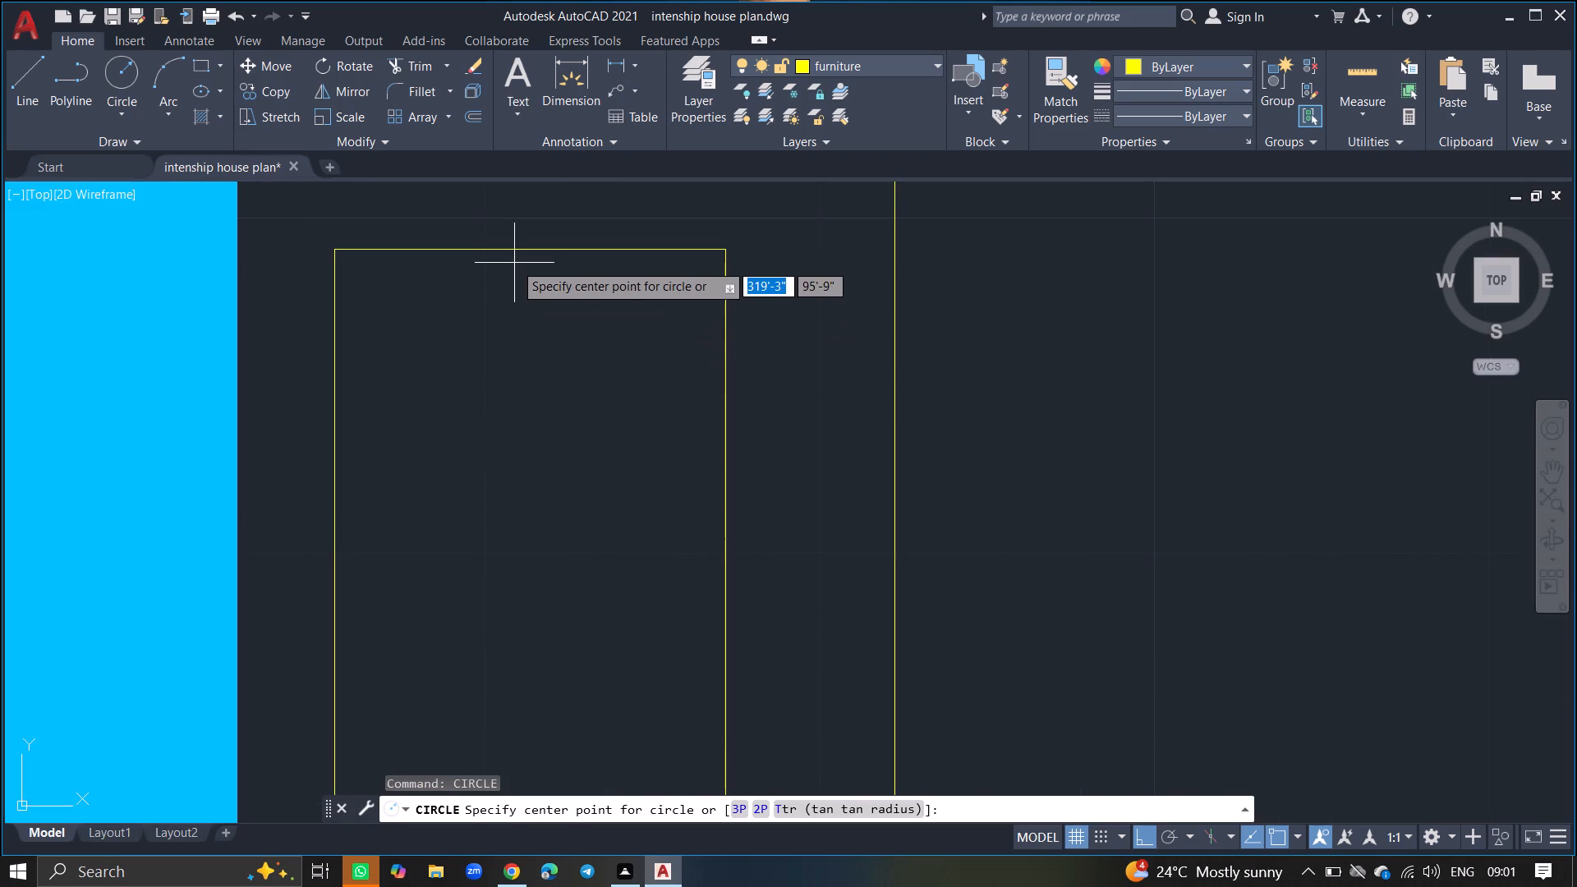
pyautogui.click(514, 335)
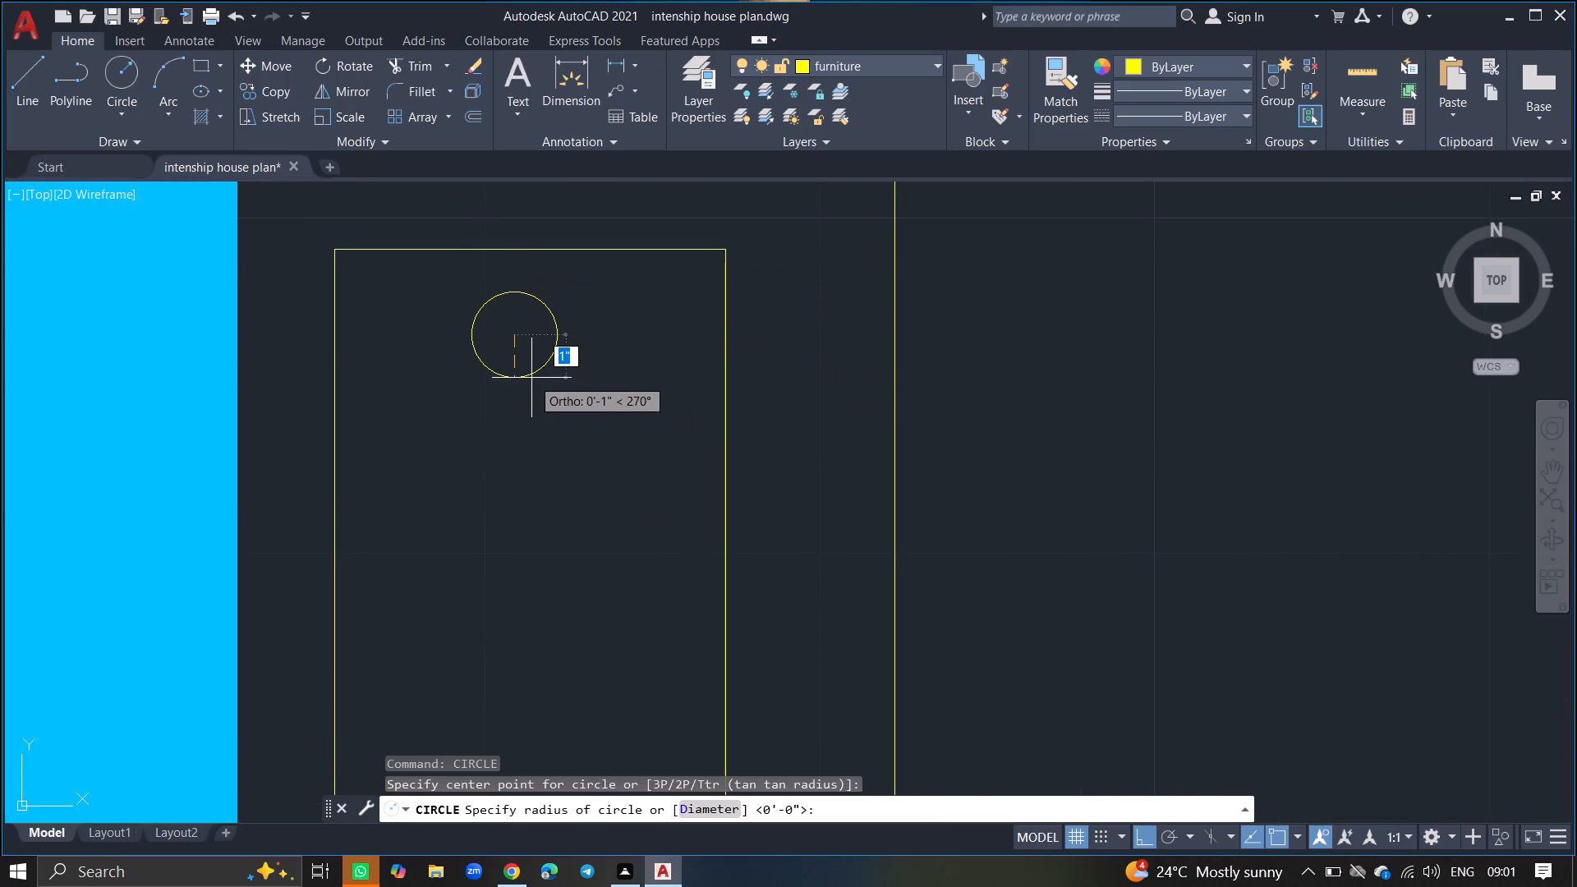
pyautogui.click(531, 378)
# Move the circle about 1" south within the rectangle.
pyautogui.keyDown('ctrl'); pyautogui.scroll(-1, 531, 378); pyautogui.keyUp('ctrl')
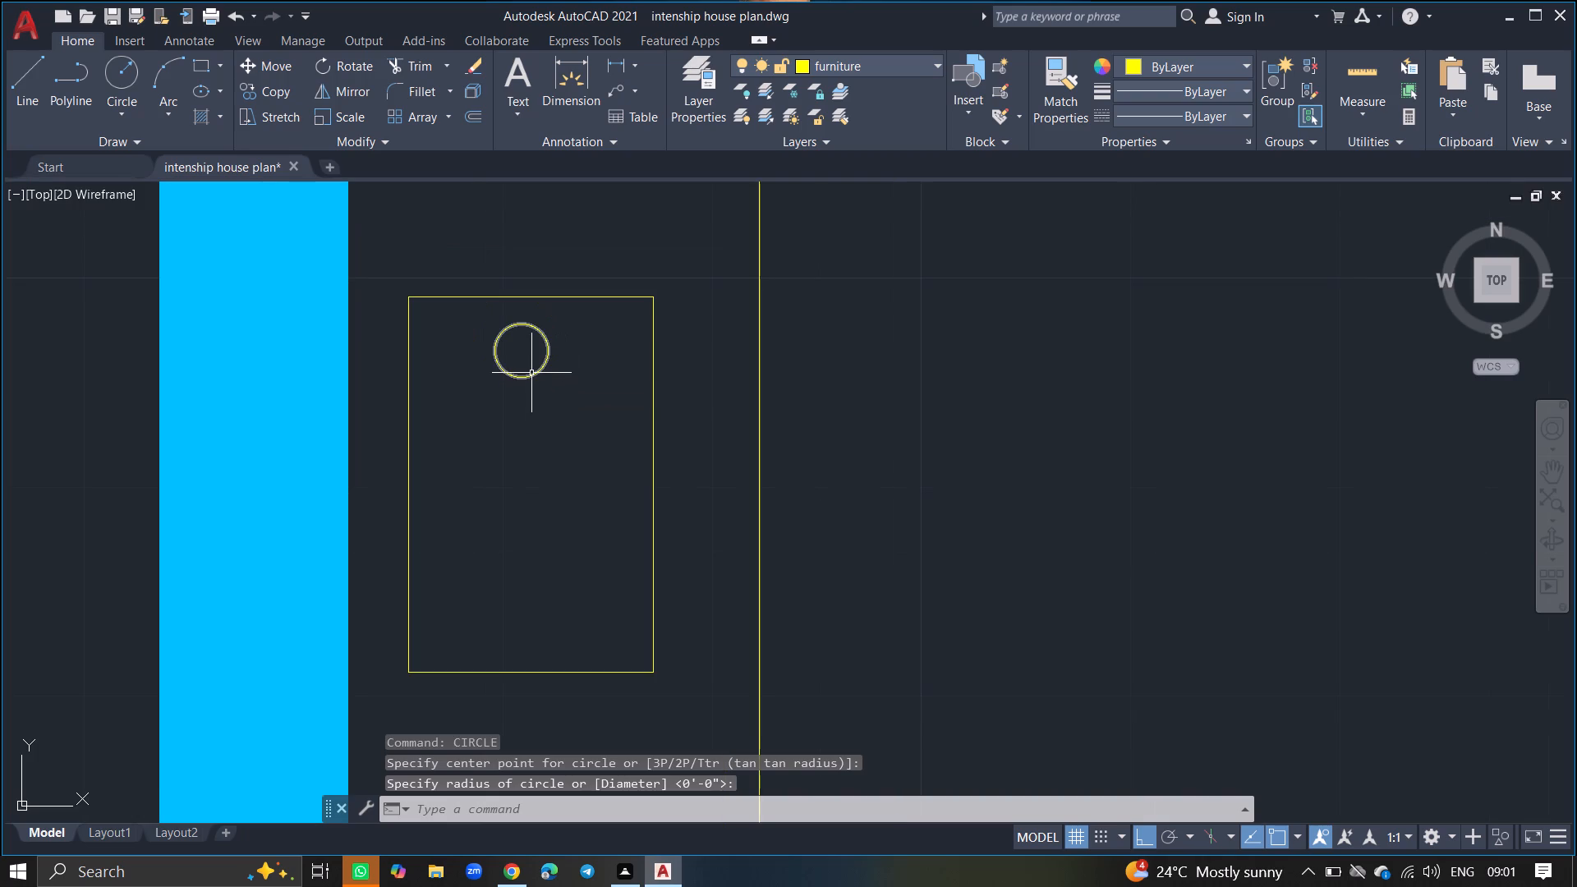
pyautogui.click(531, 373)
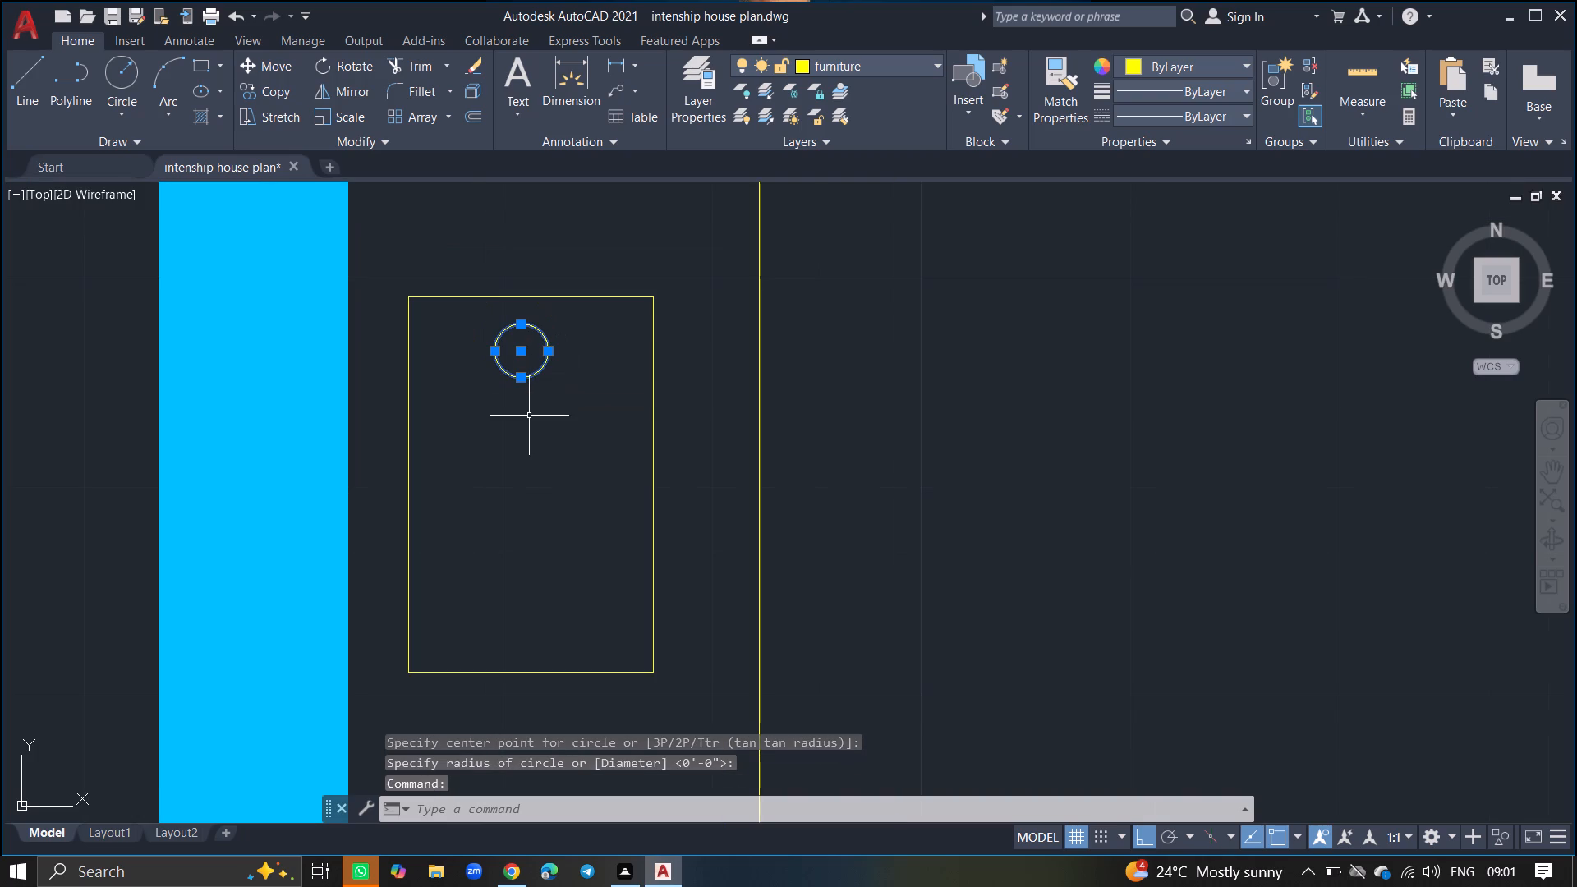
pyautogui.write('MOVE')
pyautogui.press('Return')
pyautogui.click(522, 355)
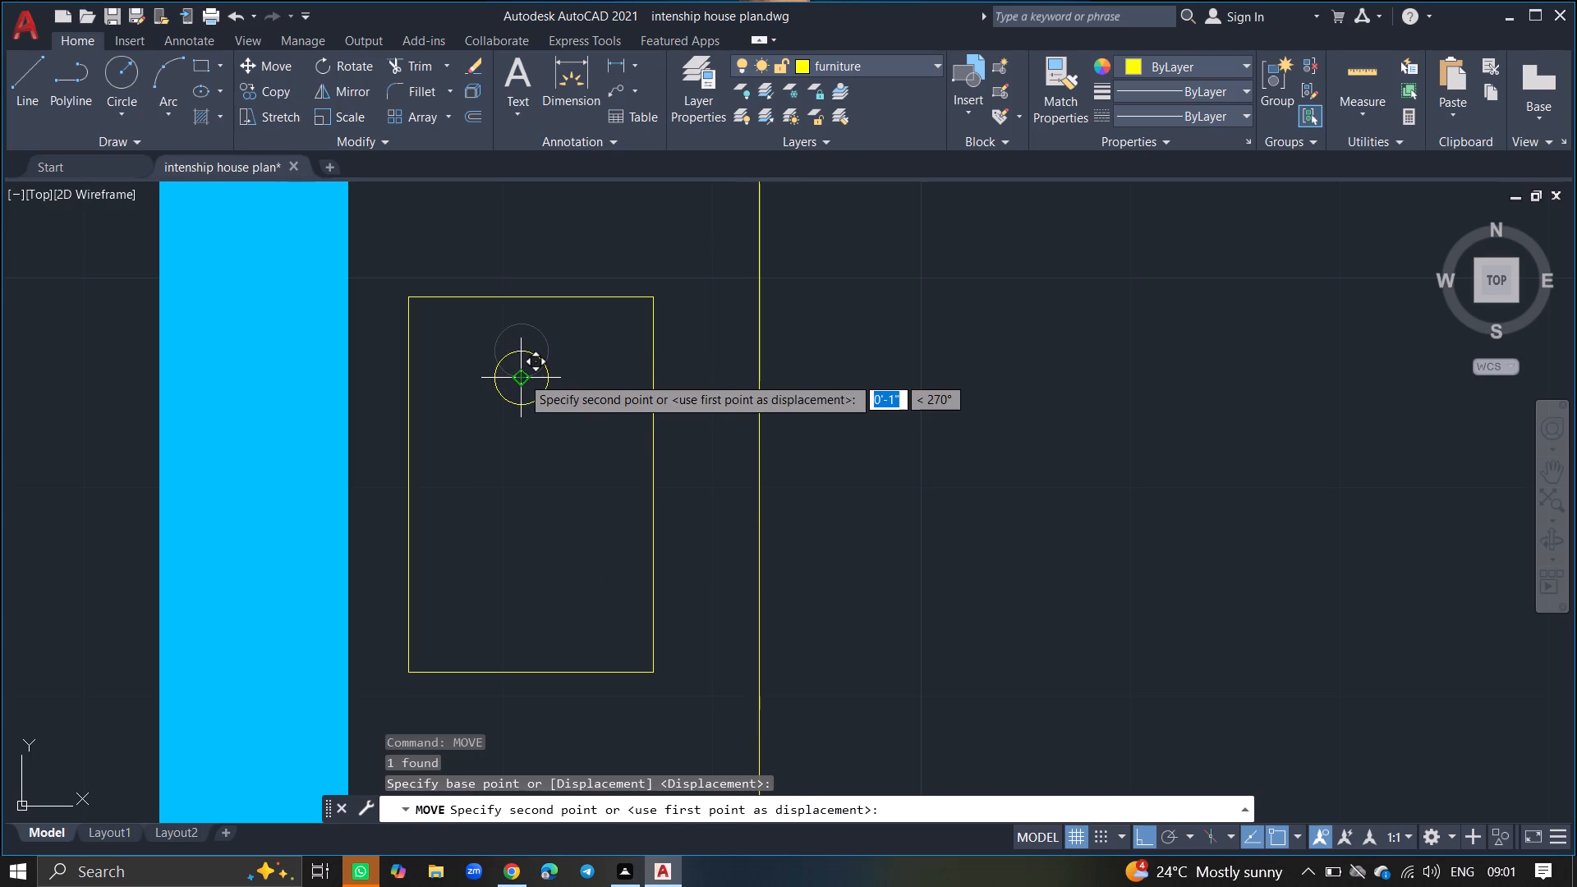
pyautogui.click(522, 376)
# Copy the circle about 9" straight south within the rectangle.
pyautogui.click(541, 343)
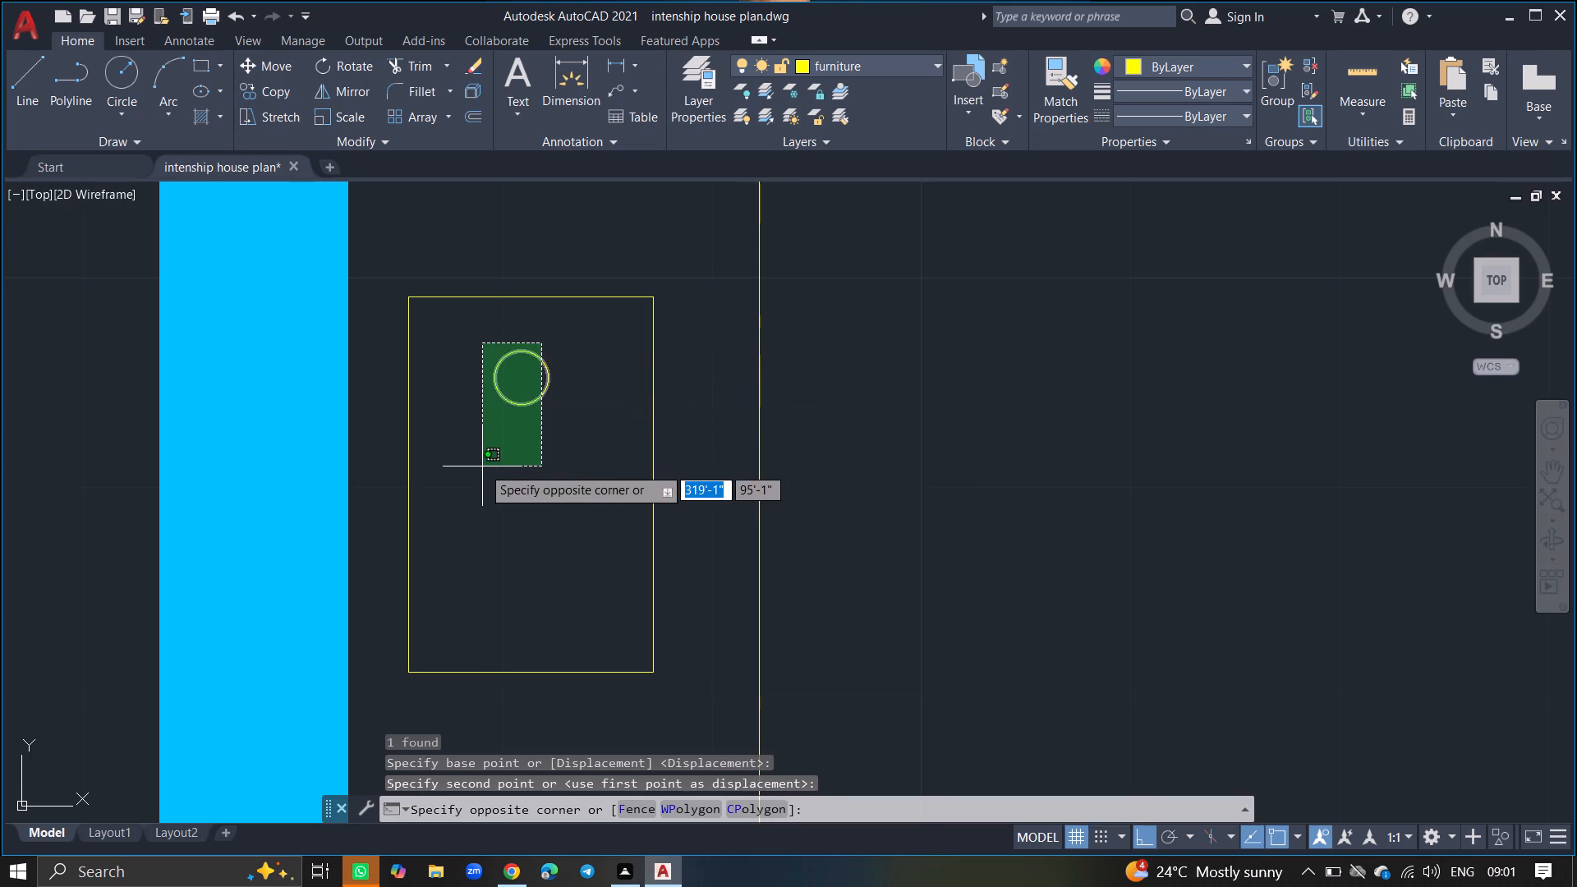
pyautogui.click(482, 466)
pyautogui.write('COPY')
pyautogui.press('Return')
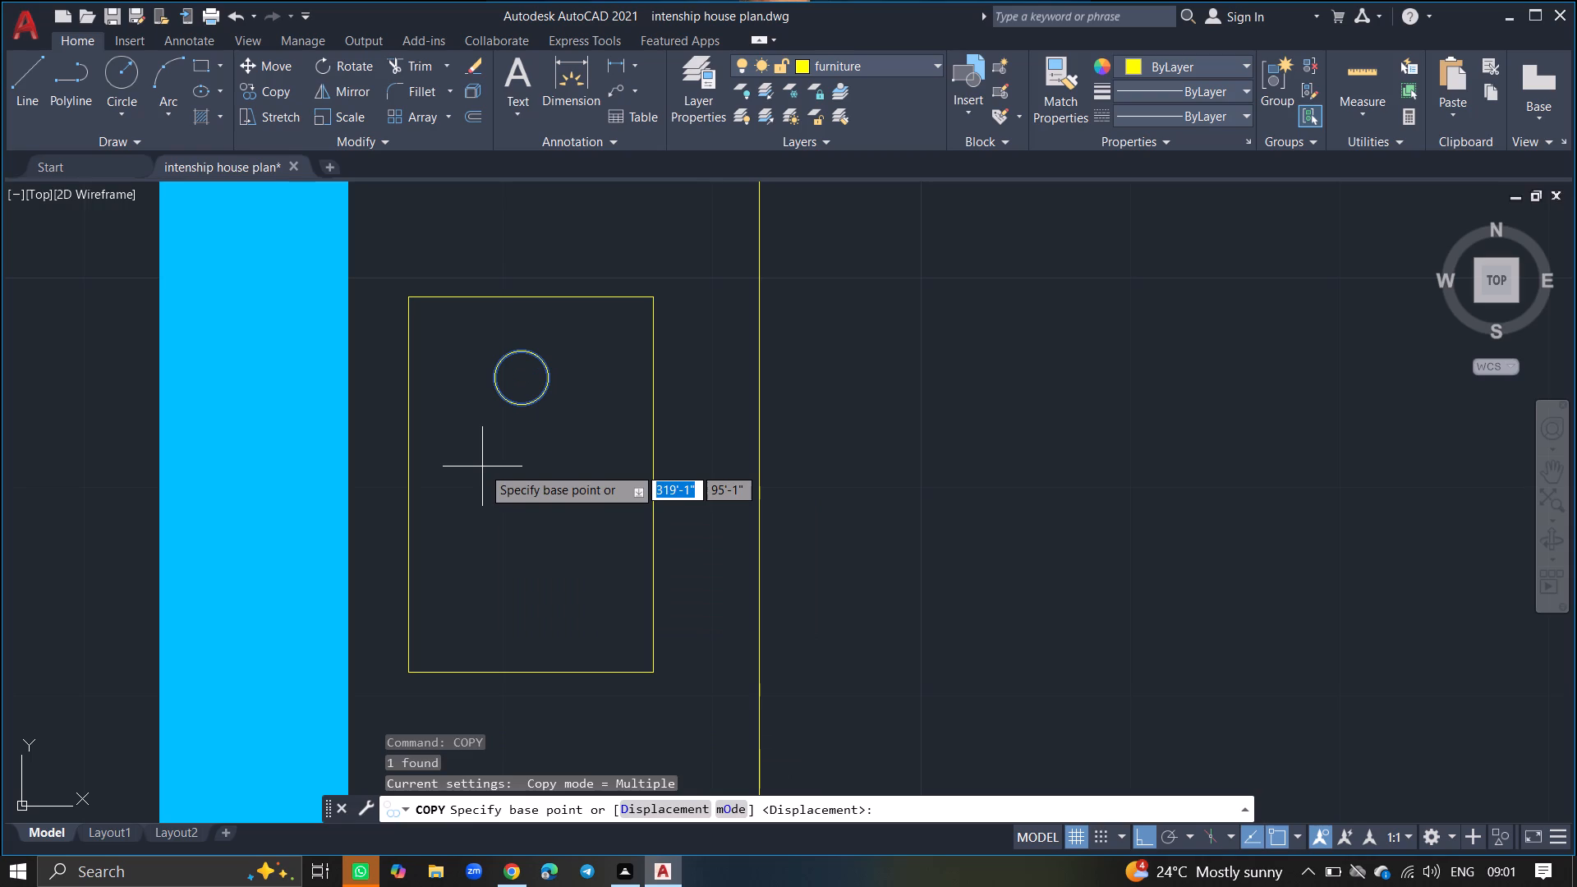
pyautogui.click(522, 375)
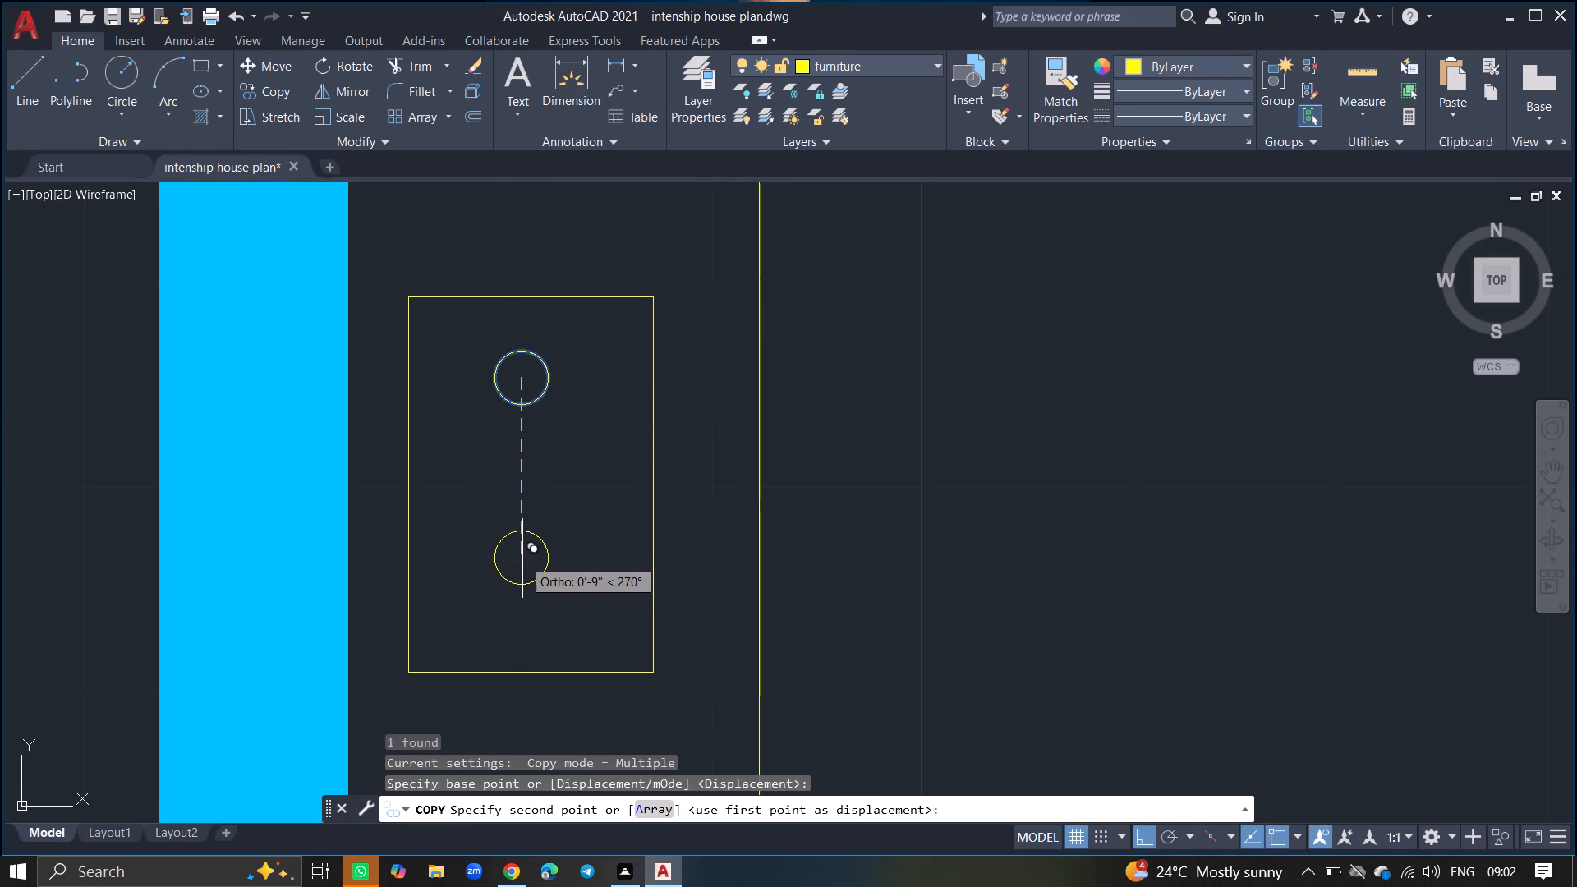
pyautogui.click(522, 559)
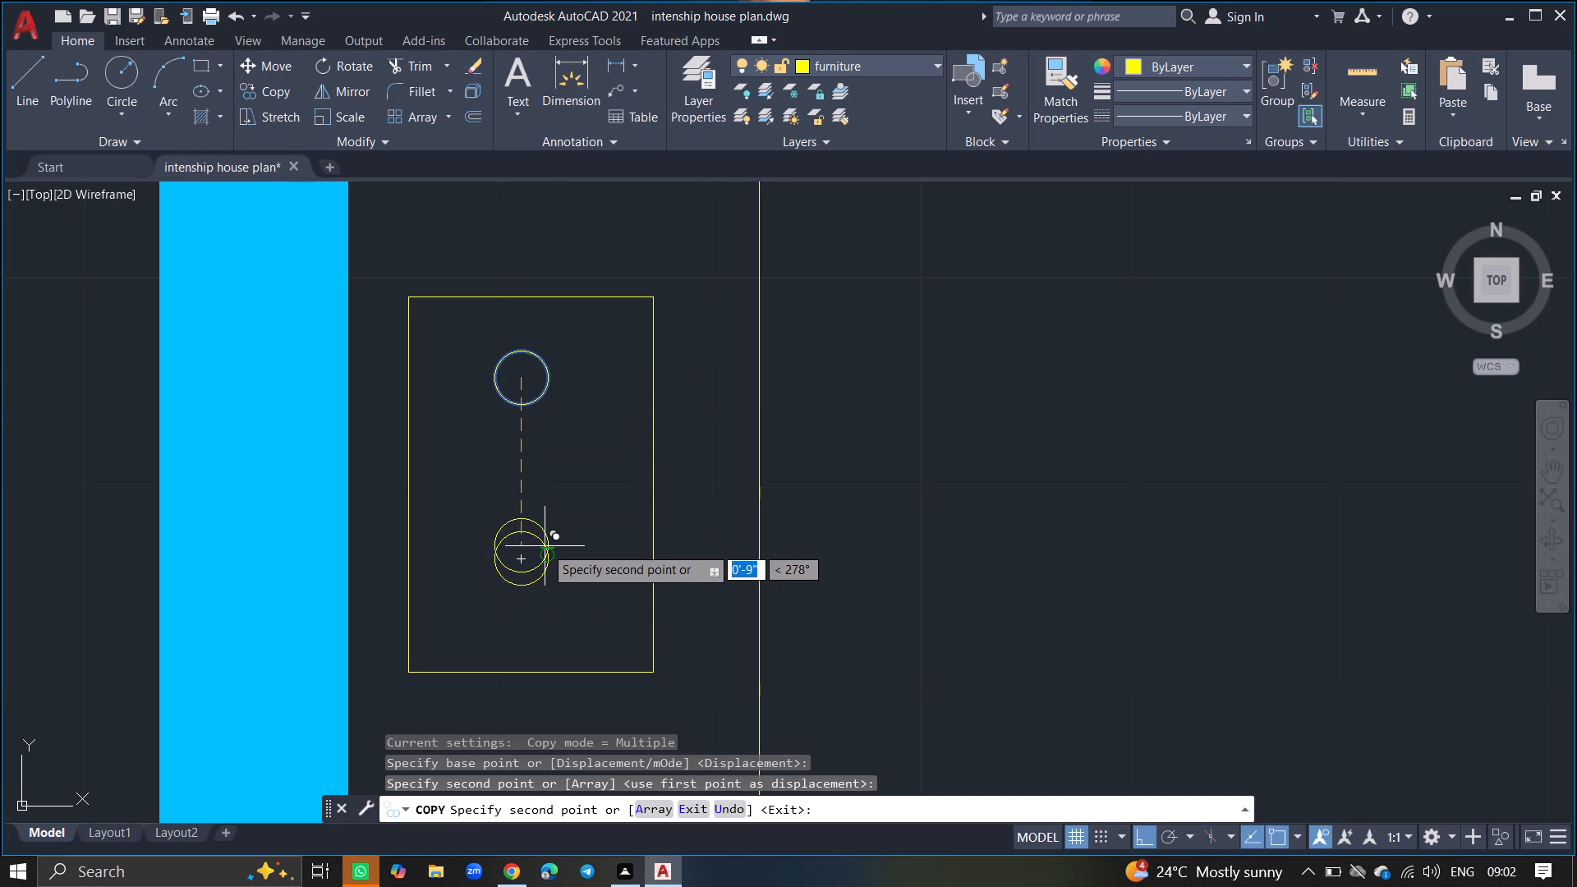
pyautogui.press('Escape')
# Draw a vertical line about 2" long through the centre of the southern circle, spanning its full diameter.
pyautogui.press('l')
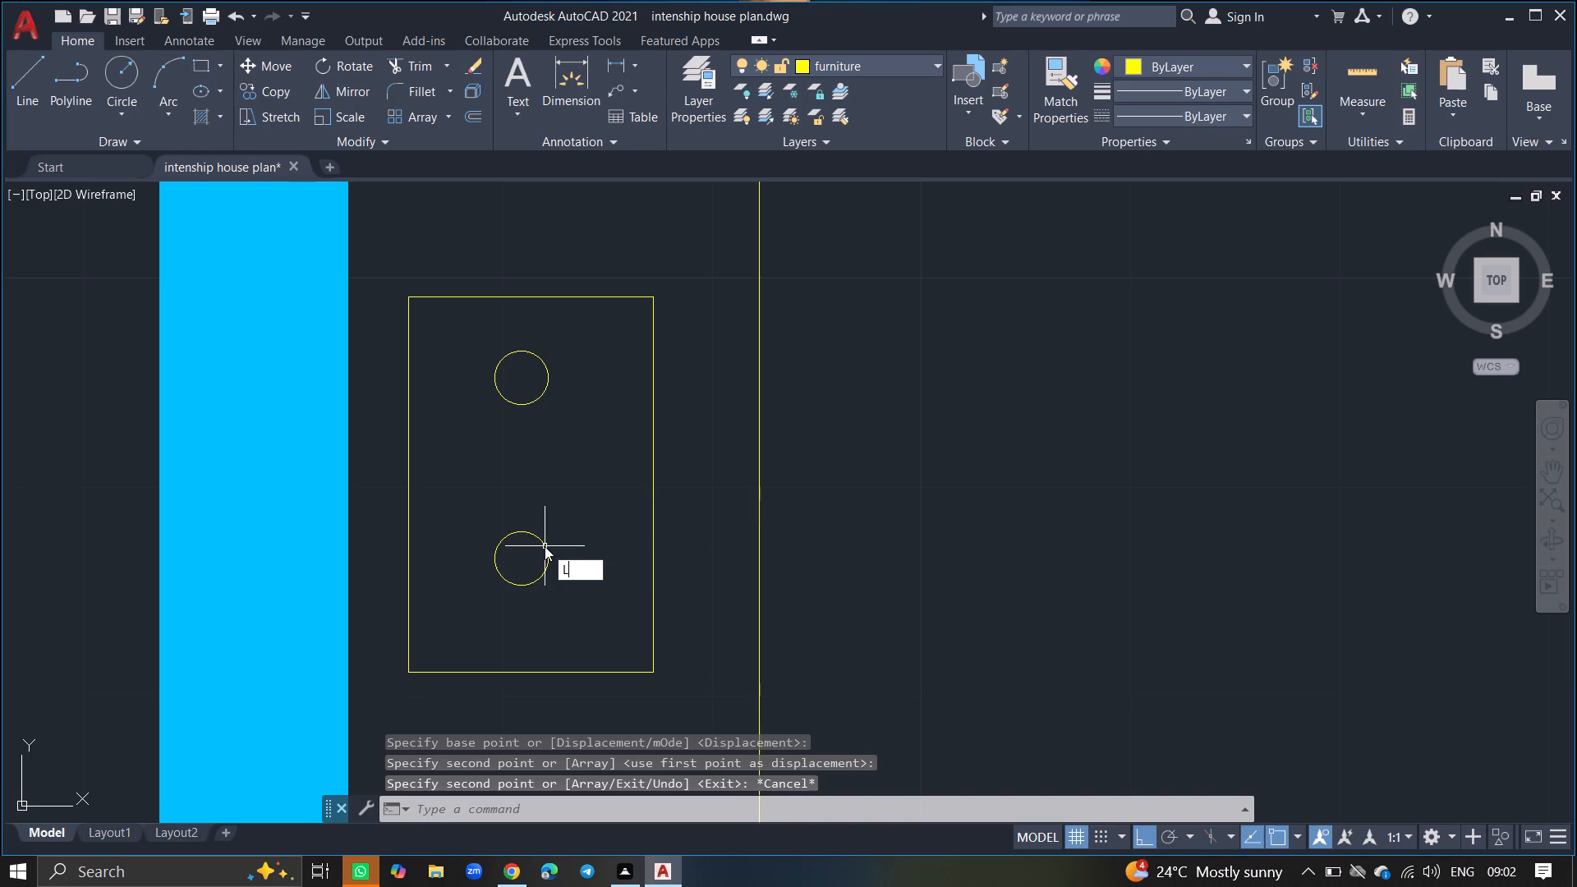
pyautogui.press('Return')
pyautogui.click(523, 558)
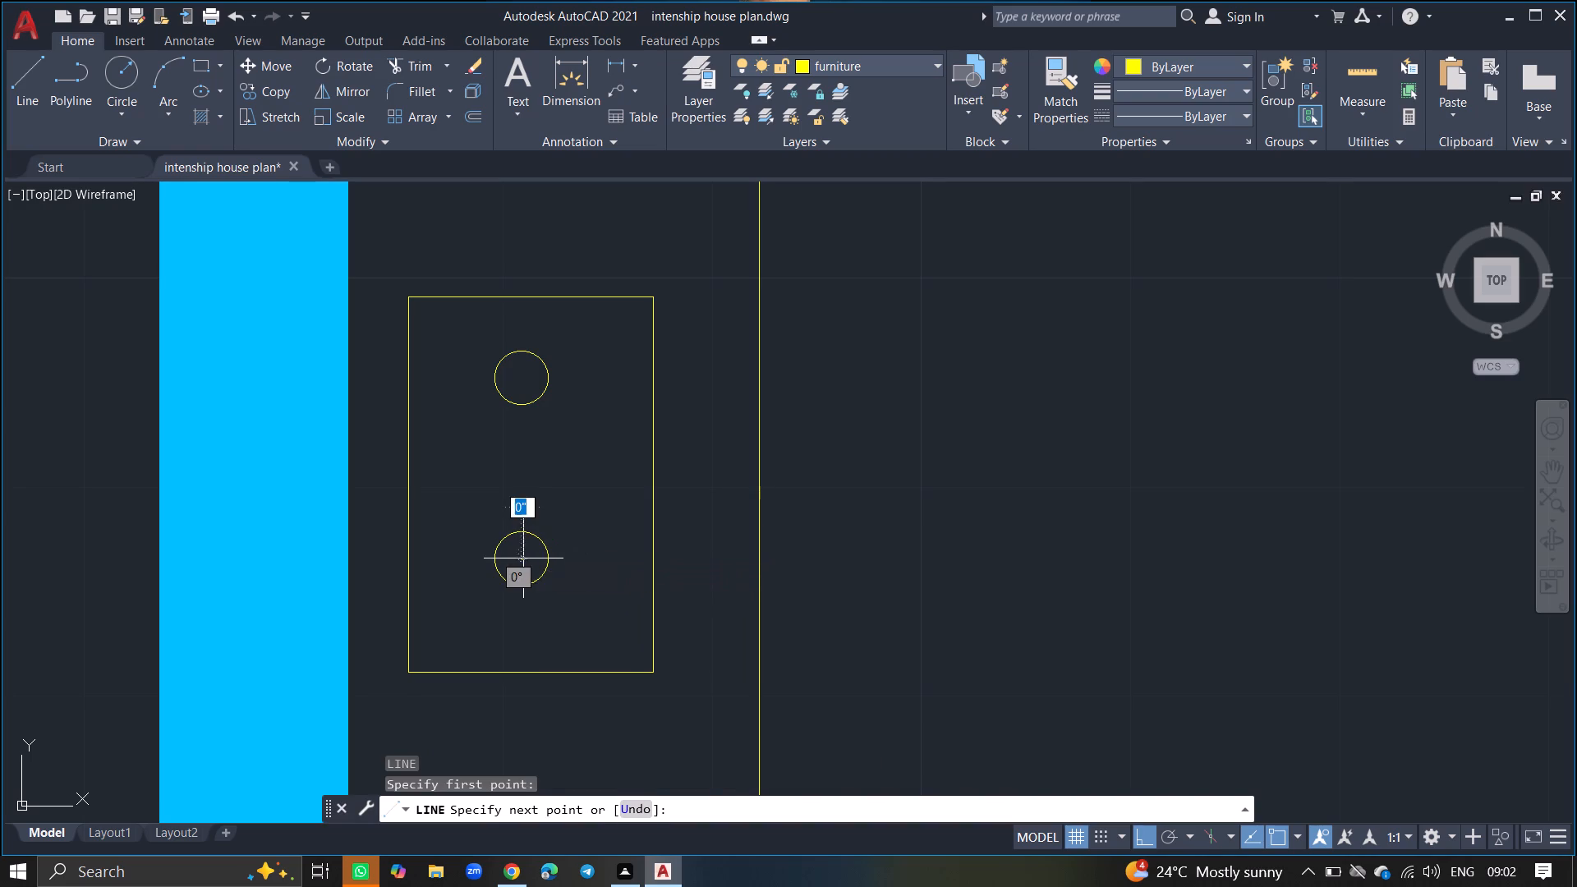
pyautogui.keyDown('ctrl'); pyautogui.scroll(4, 525, 532); pyautogui.keyUp('ctrl')
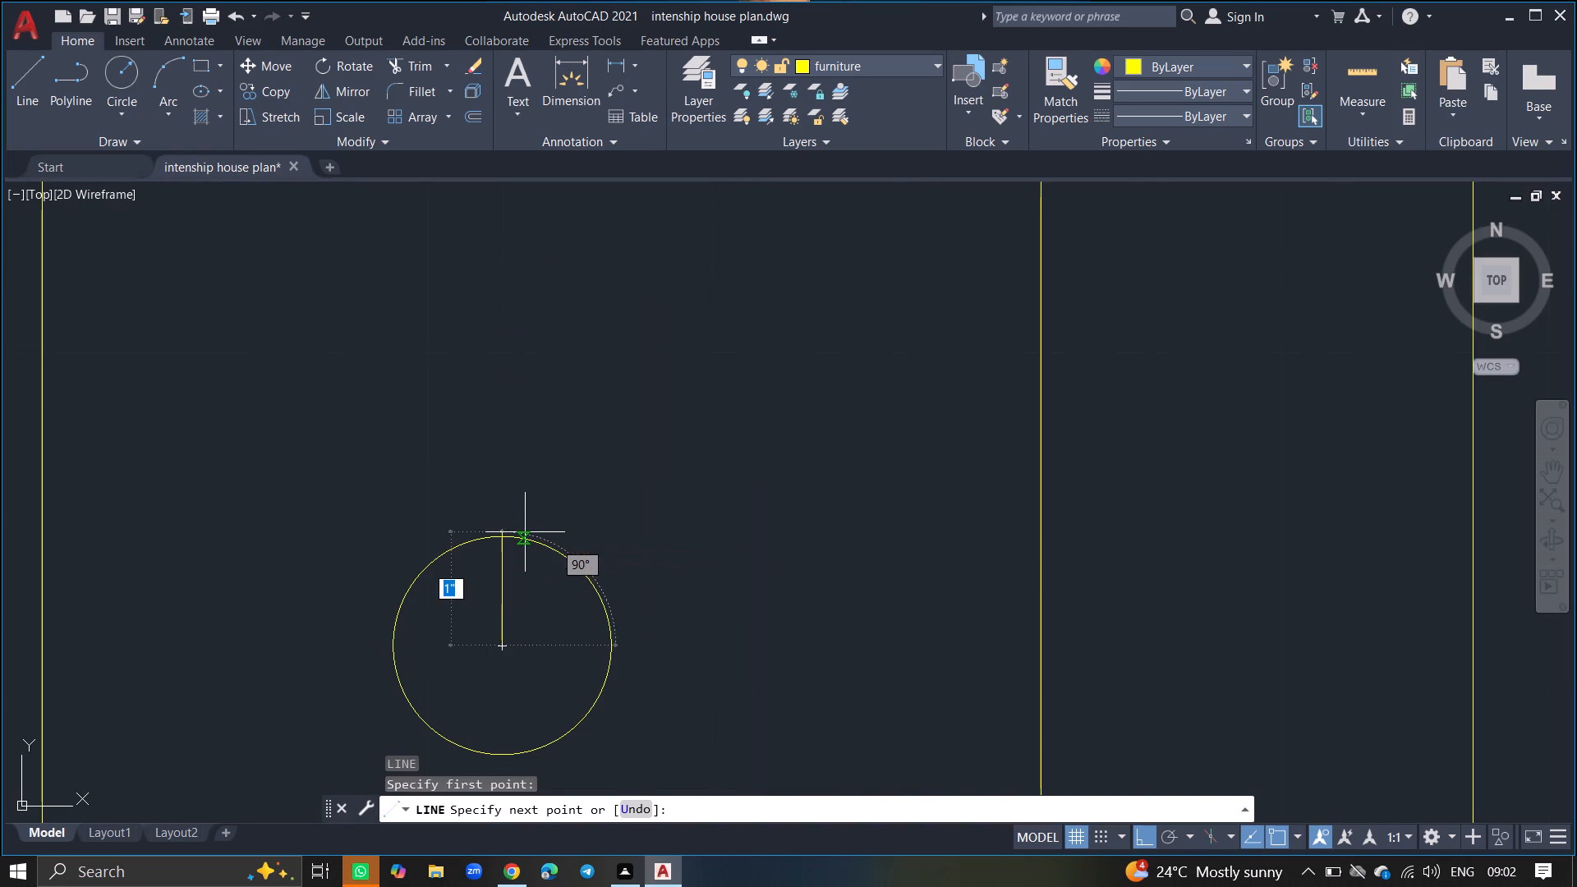
pyautogui.click(499, 536)
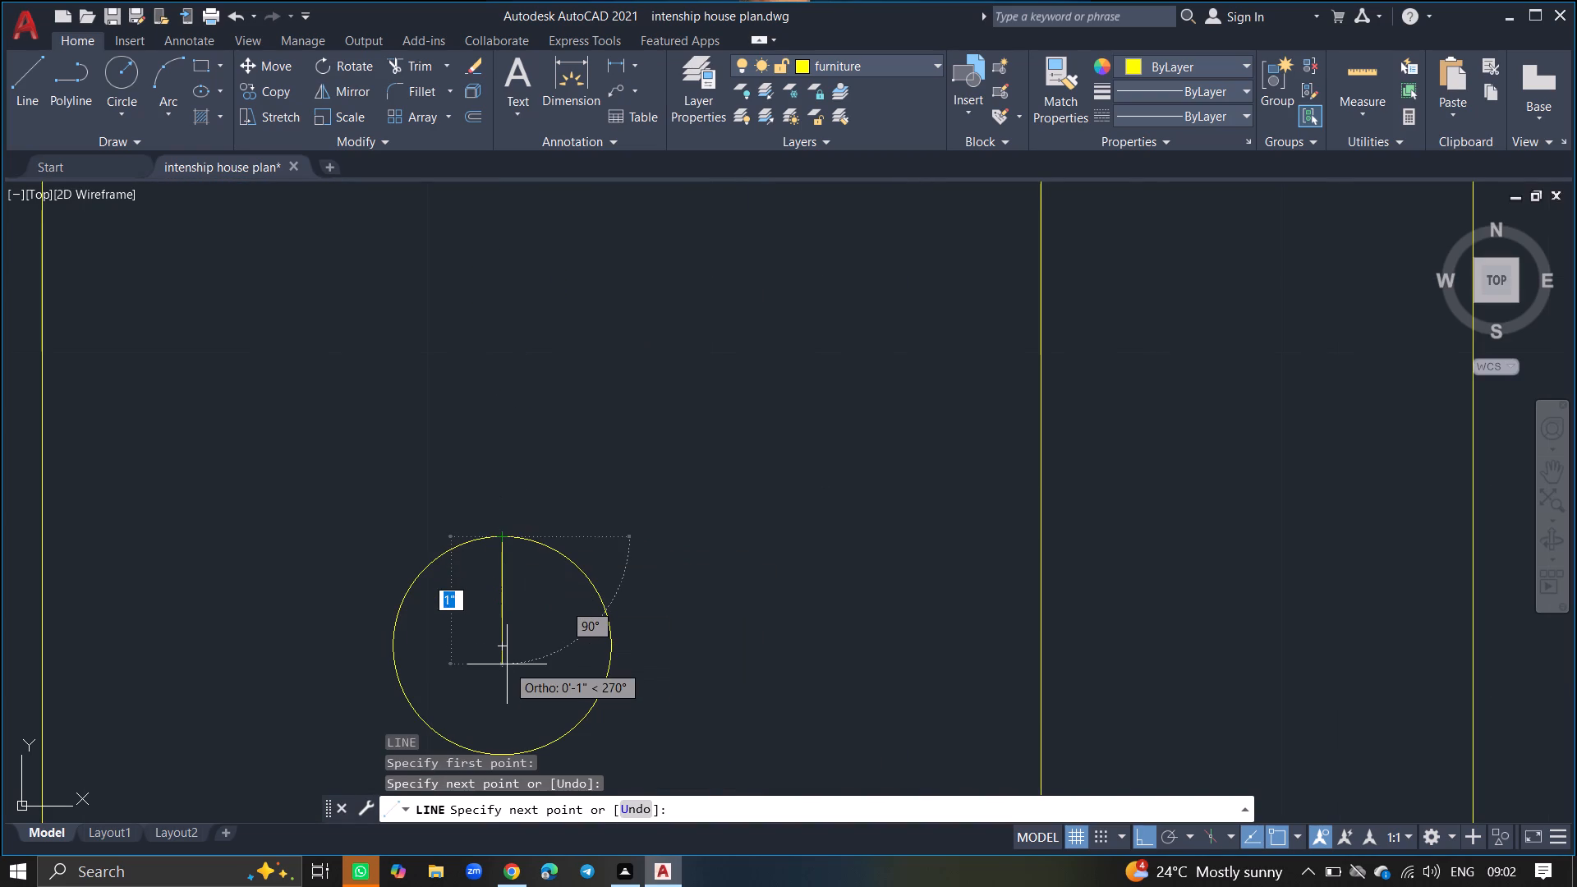
pyautogui.keyDown('ctrl'); pyautogui.scroll(-4, 507, 664); pyautogui.keyUp('ctrl')
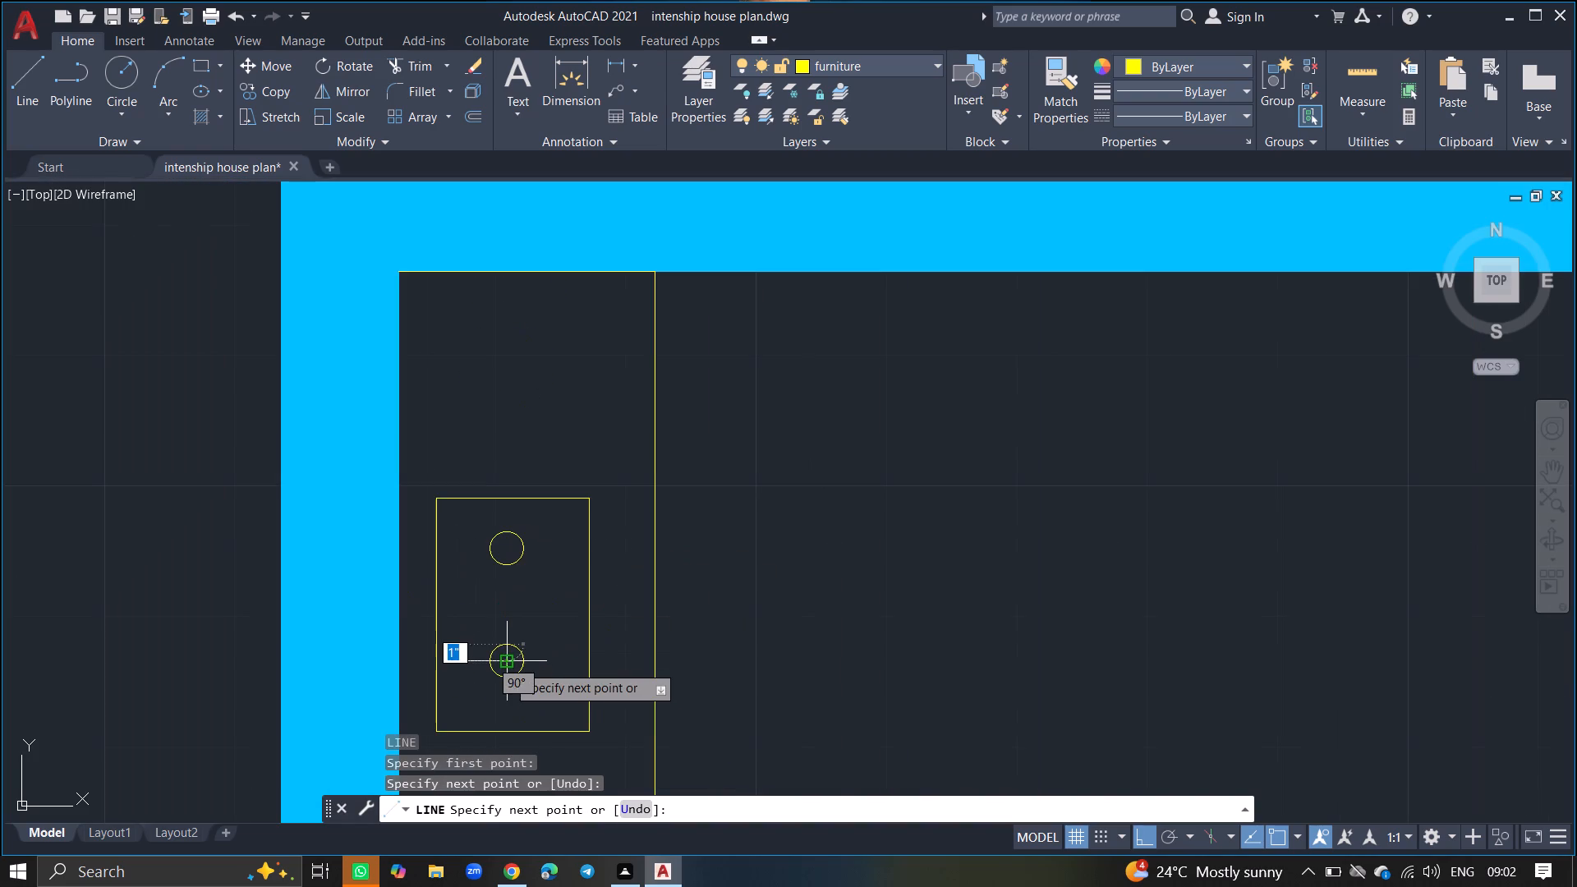
pyautogui.keyDown('ctrl'); pyautogui.scroll(5, 506, 678); pyautogui.keyUp('ctrl')
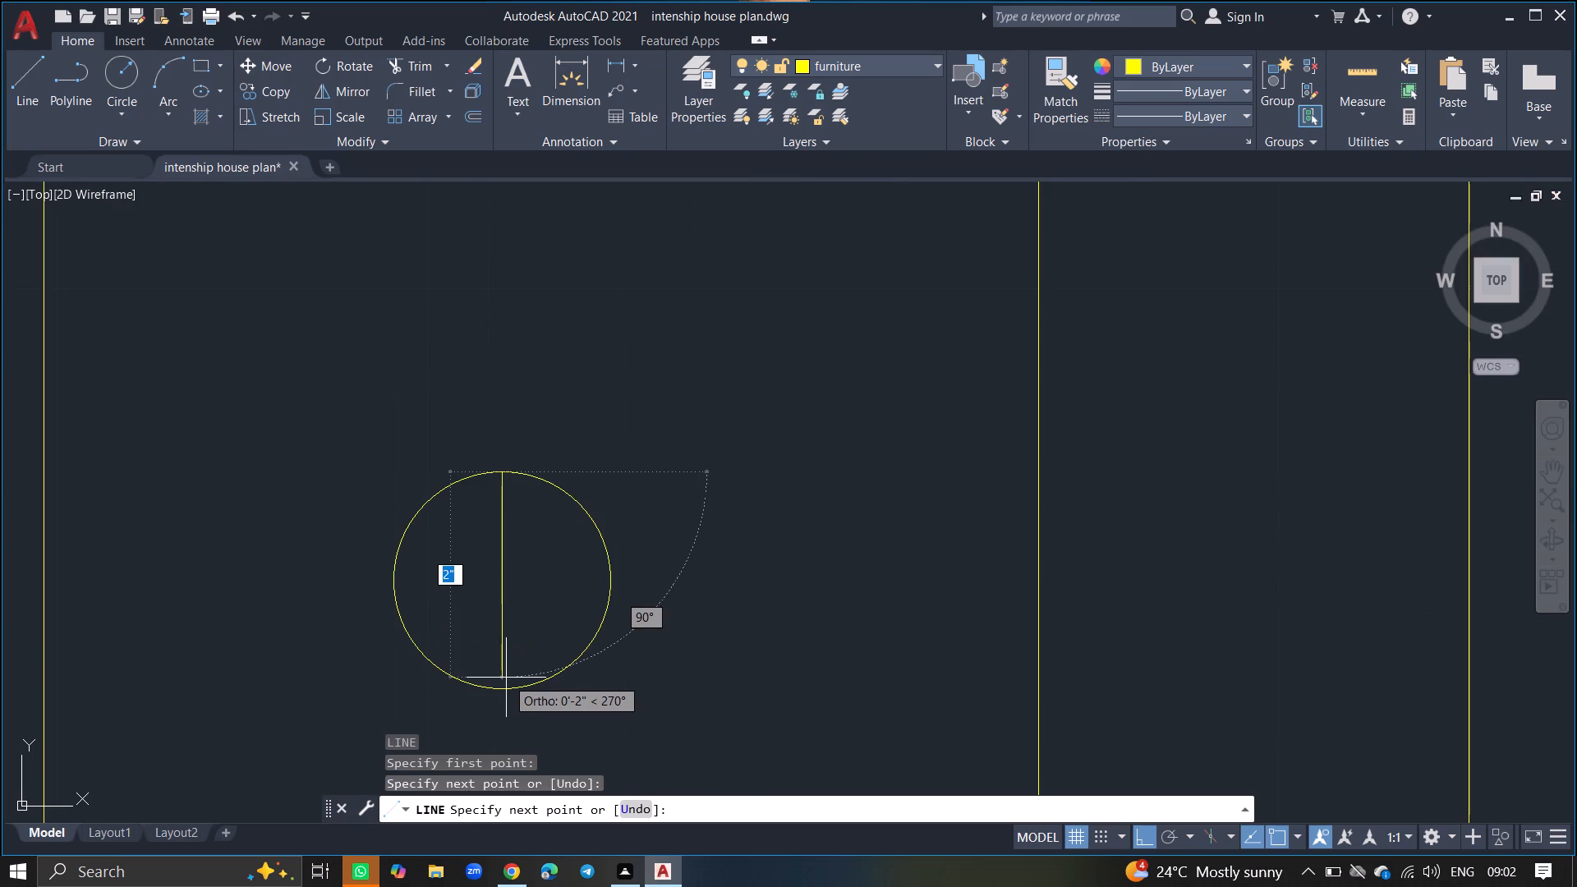
pyautogui.click(502, 687)
pyautogui.press('Return')
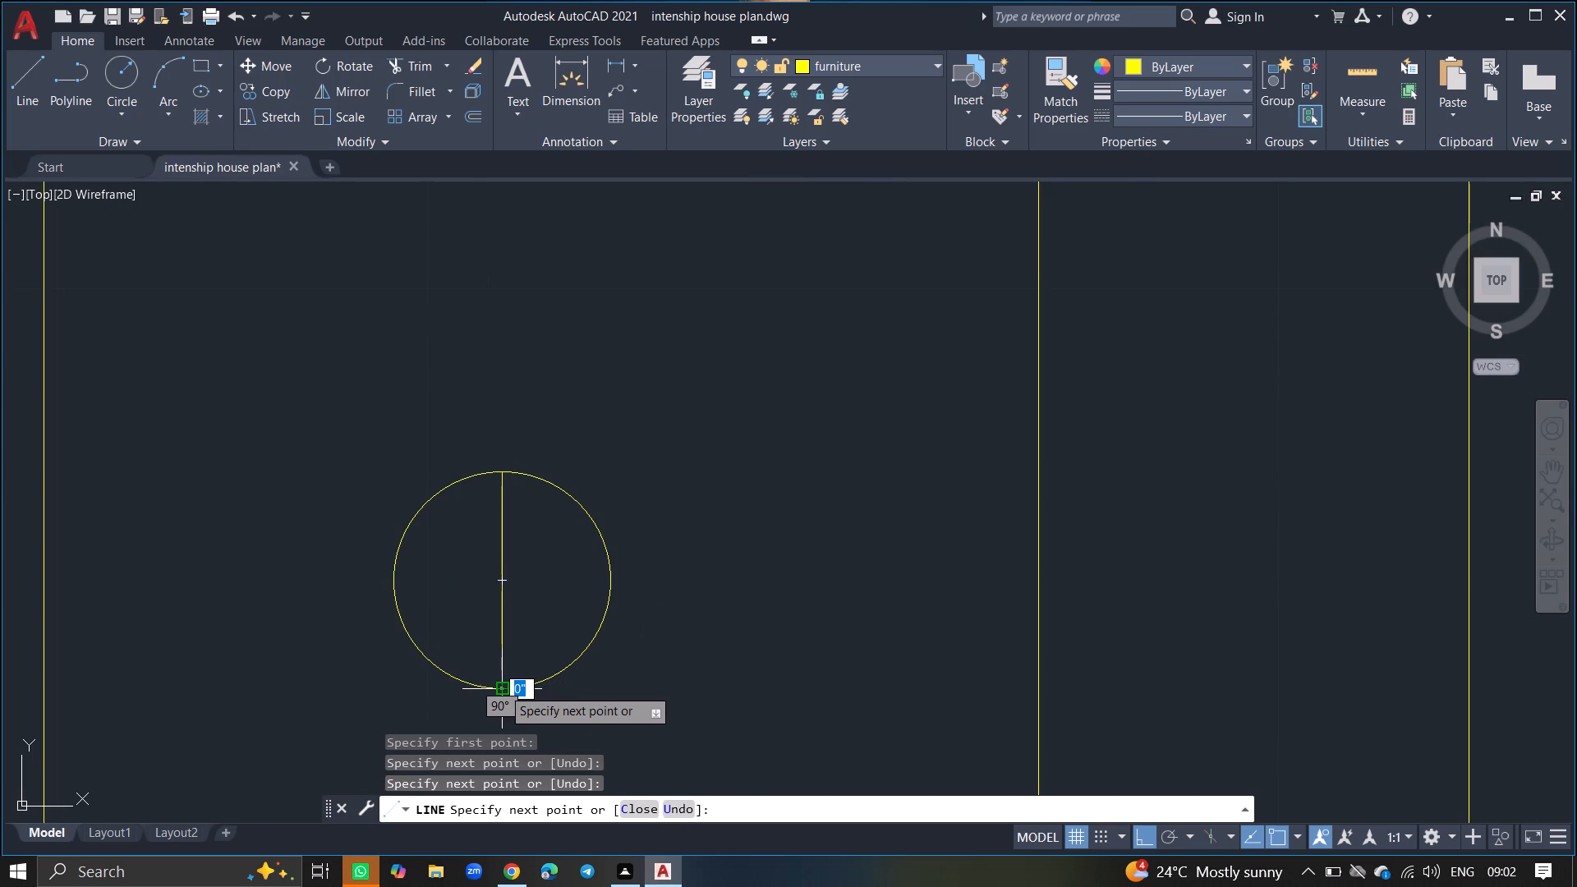
# Draw a horizontal line about 3" long through the centre of the southern circle, spanning its full diameter.
pyautogui.press('l')
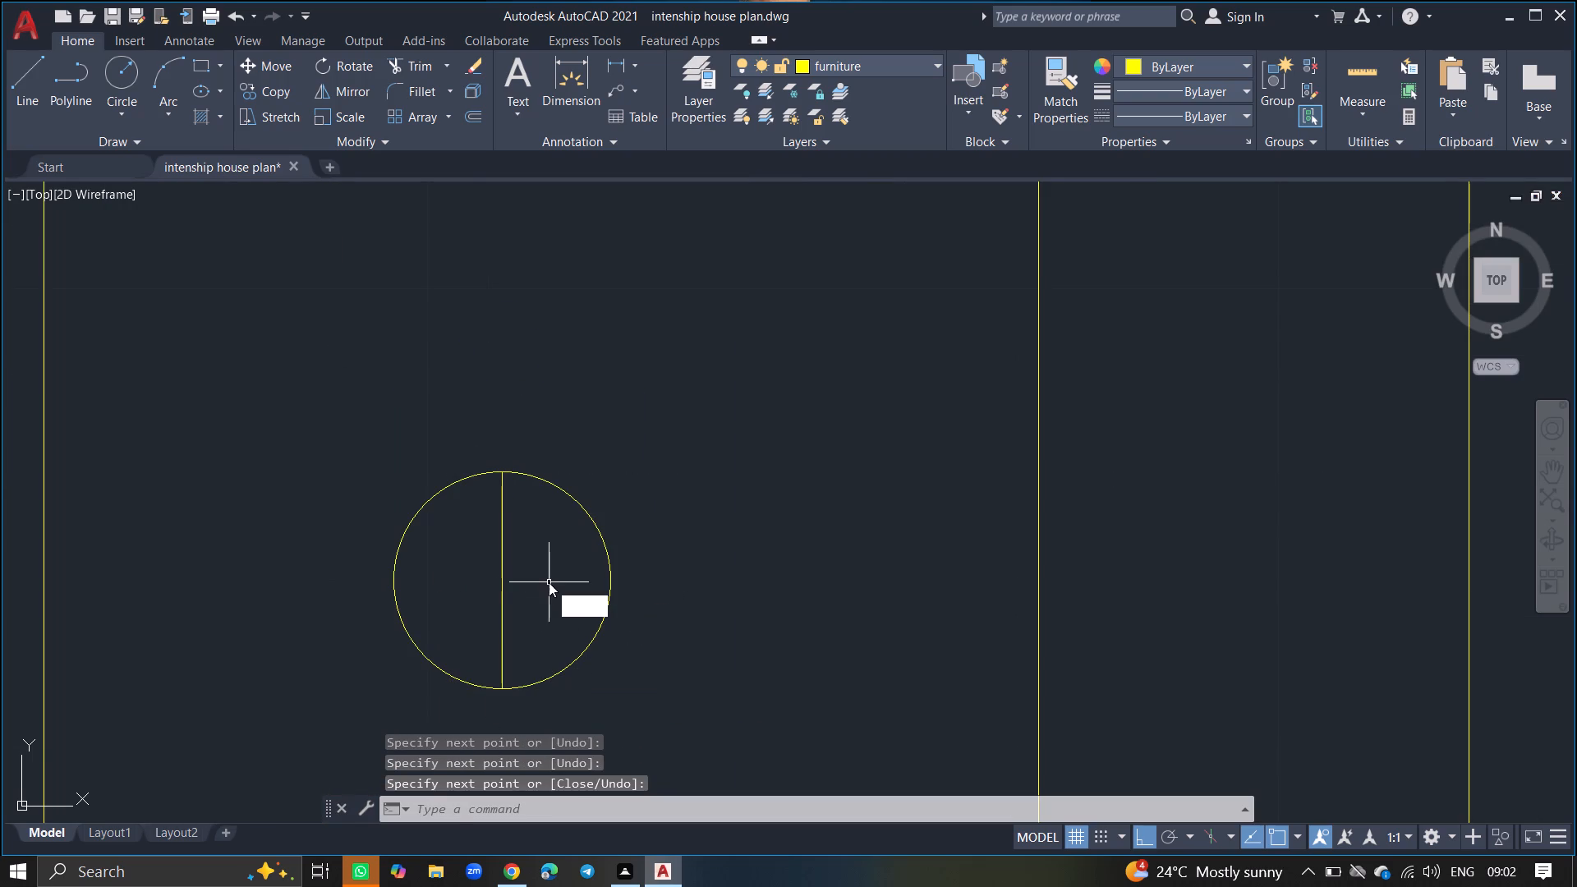
pyautogui.press('Return')
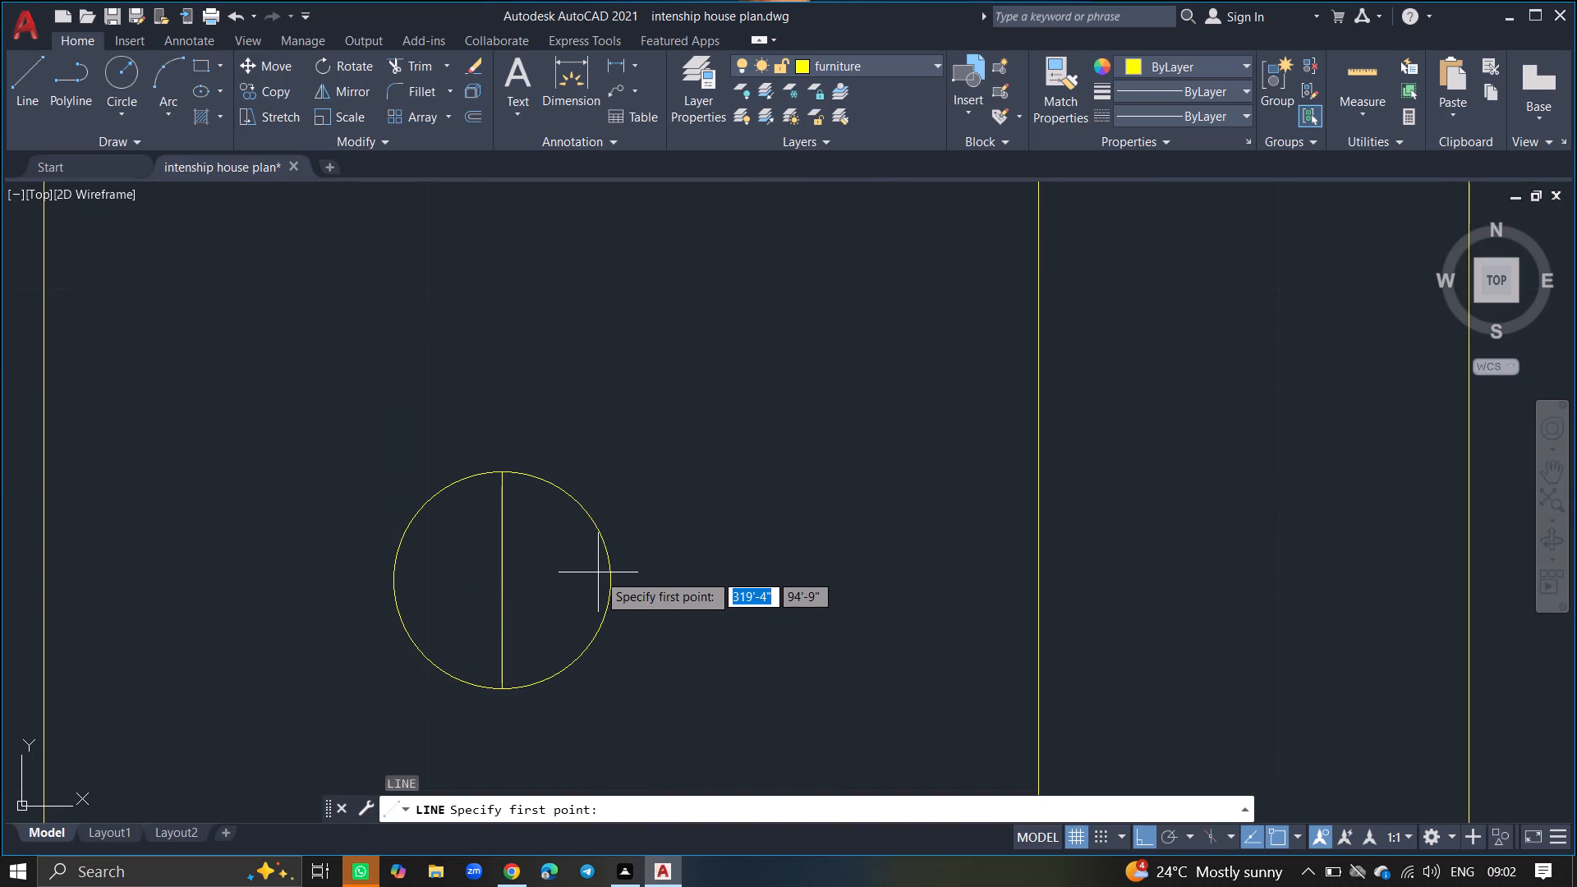
pyautogui.click(605, 581)
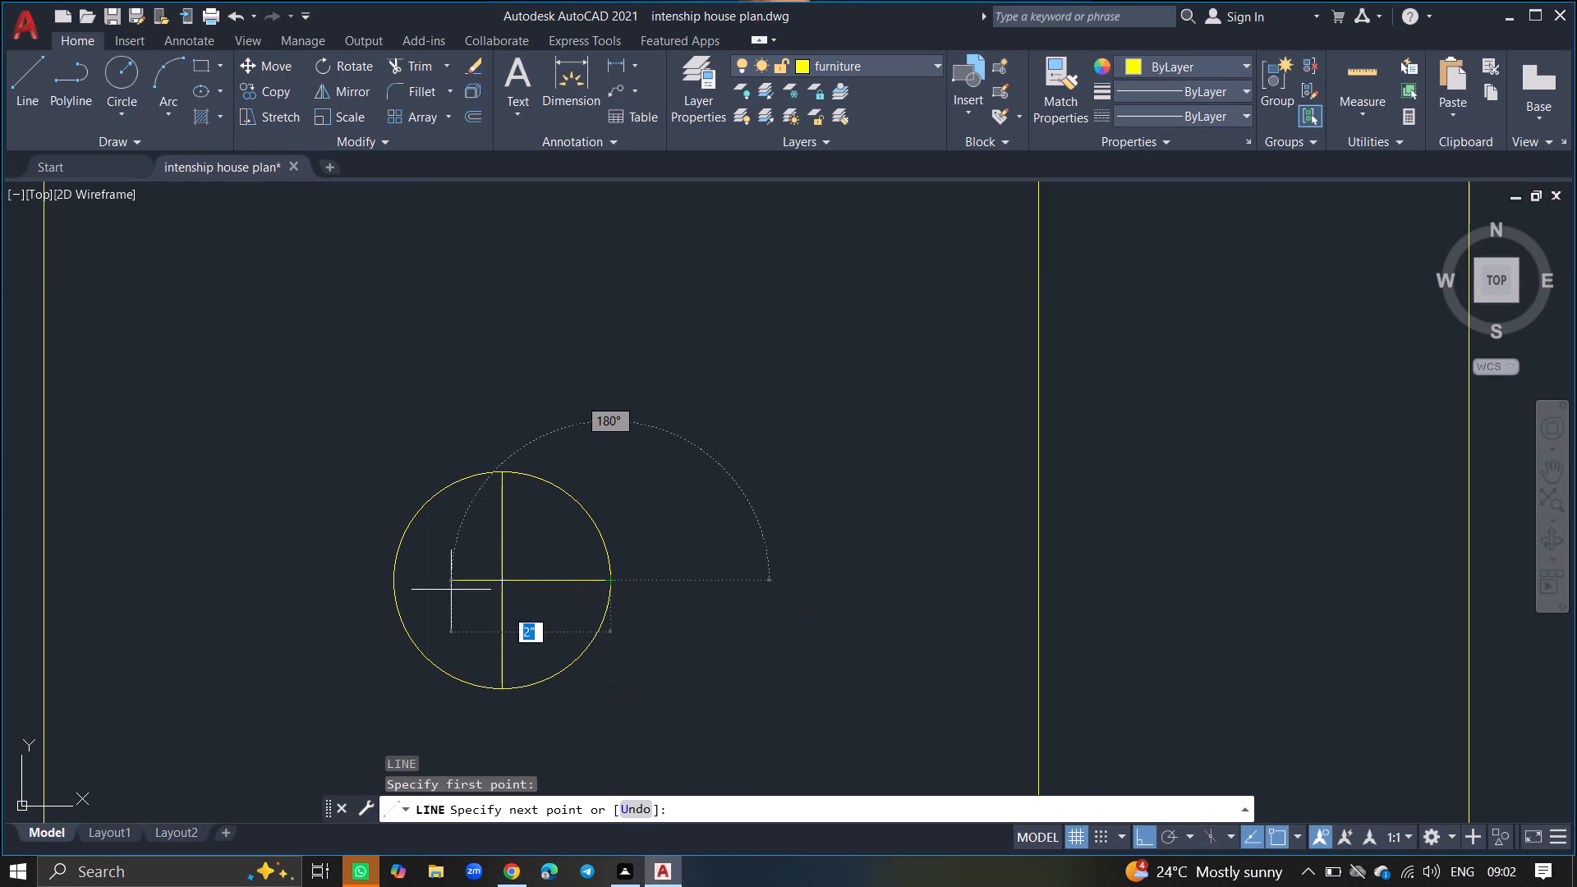
pyautogui.click(389, 582)
pyautogui.press('Return')
# Draw a vertical line about 3" long through the centre of the northern circle, spanning its full diameter.
pyautogui.keyDown('ctrl'); pyautogui.scroll(-3, 389, 582); pyautogui.keyUp('ctrl')
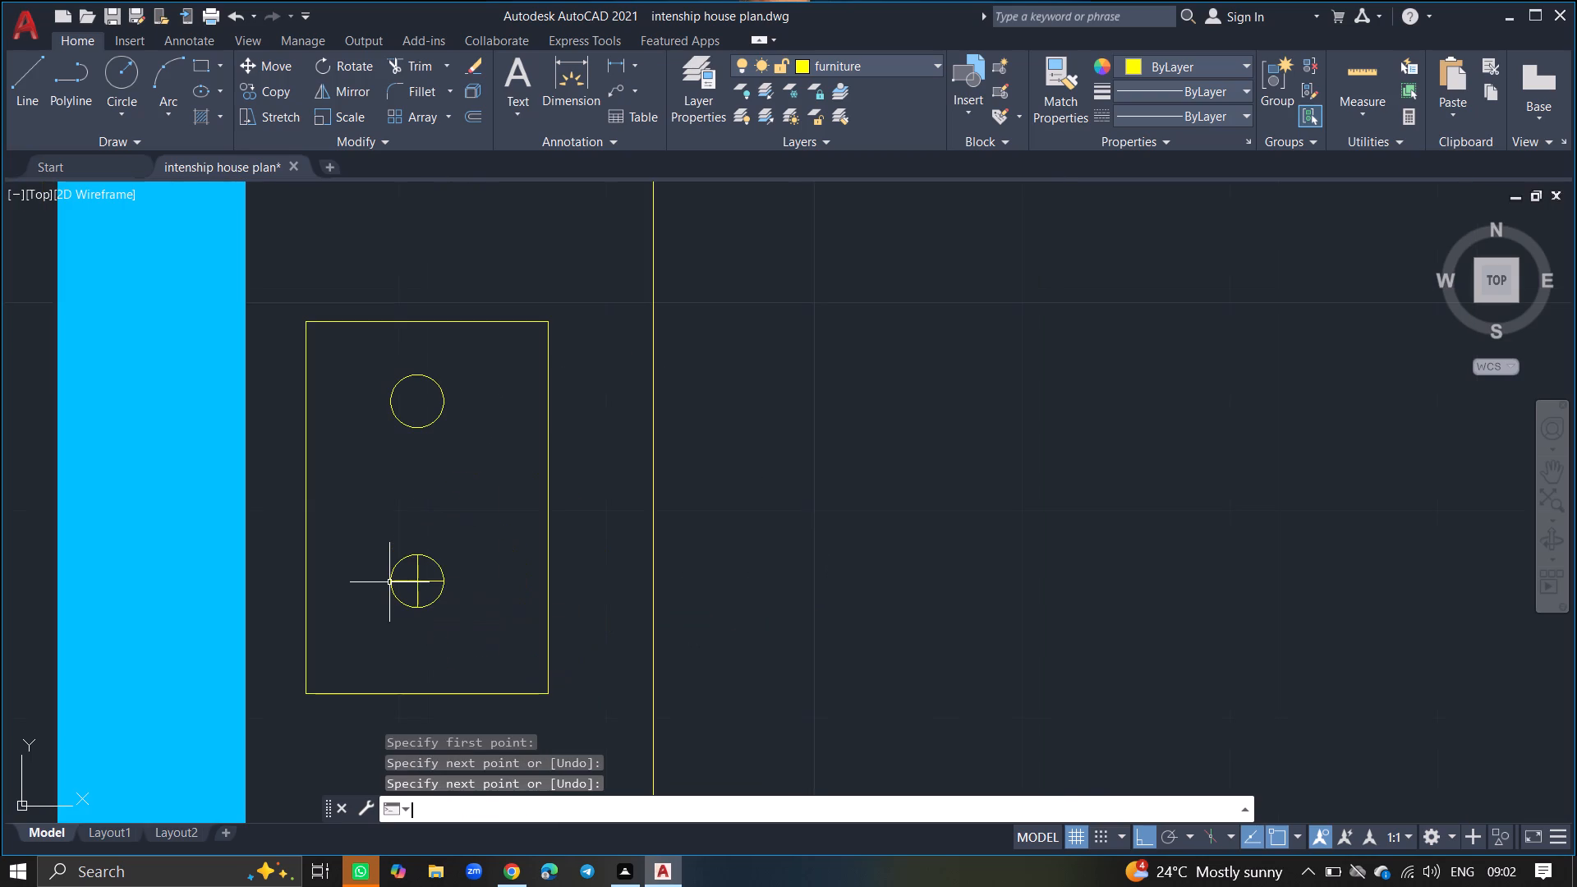
pyautogui.keyDown('ctrl'); pyautogui.scroll(3, 409, 387); pyautogui.keyUp('ctrl')
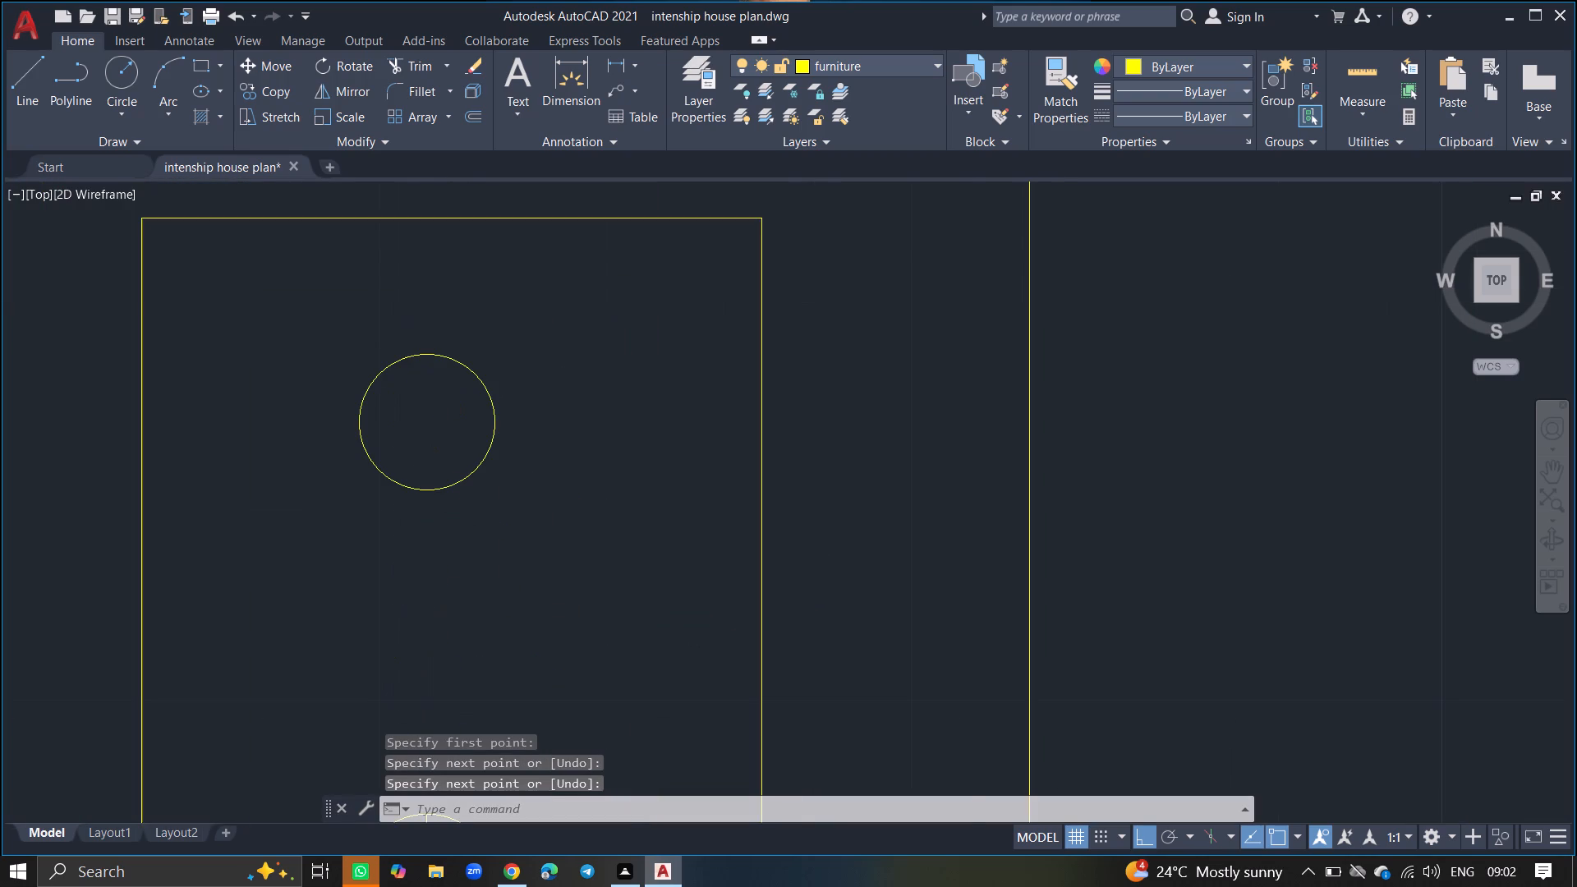
pyautogui.press('l')
pyautogui.press('Return')
pyautogui.keyDown('ctrl'); pyautogui.scroll(3, 409, 387); pyautogui.keyUp('ctrl')
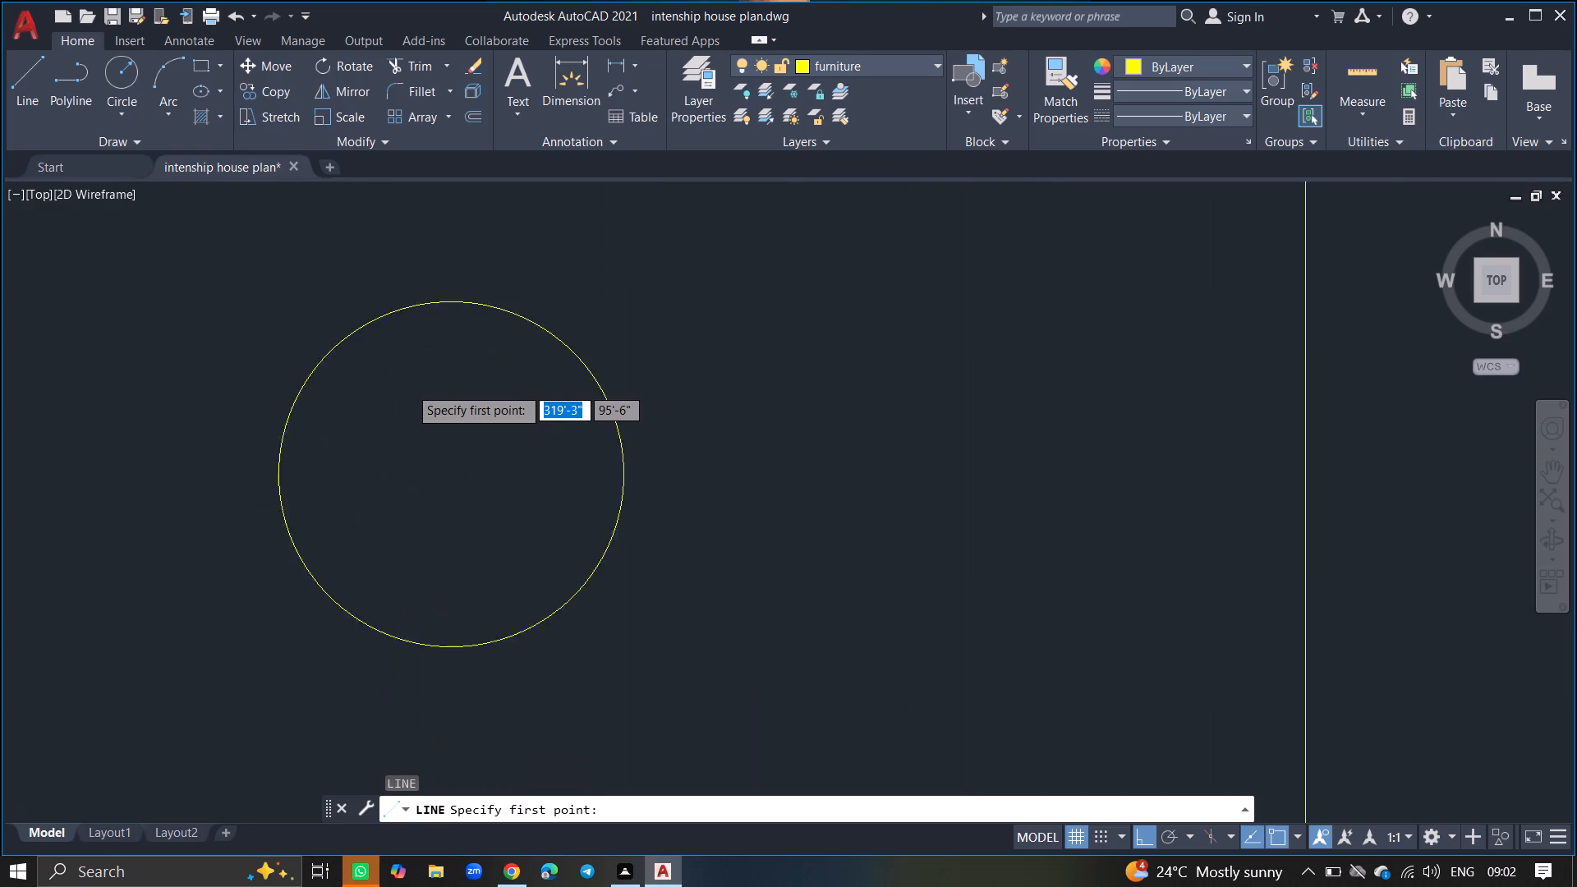
pyautogui.keyDown('ctrl'); pyautogui.scroll(-4, 409, 387); pyautogui.keyUp('ctrl')
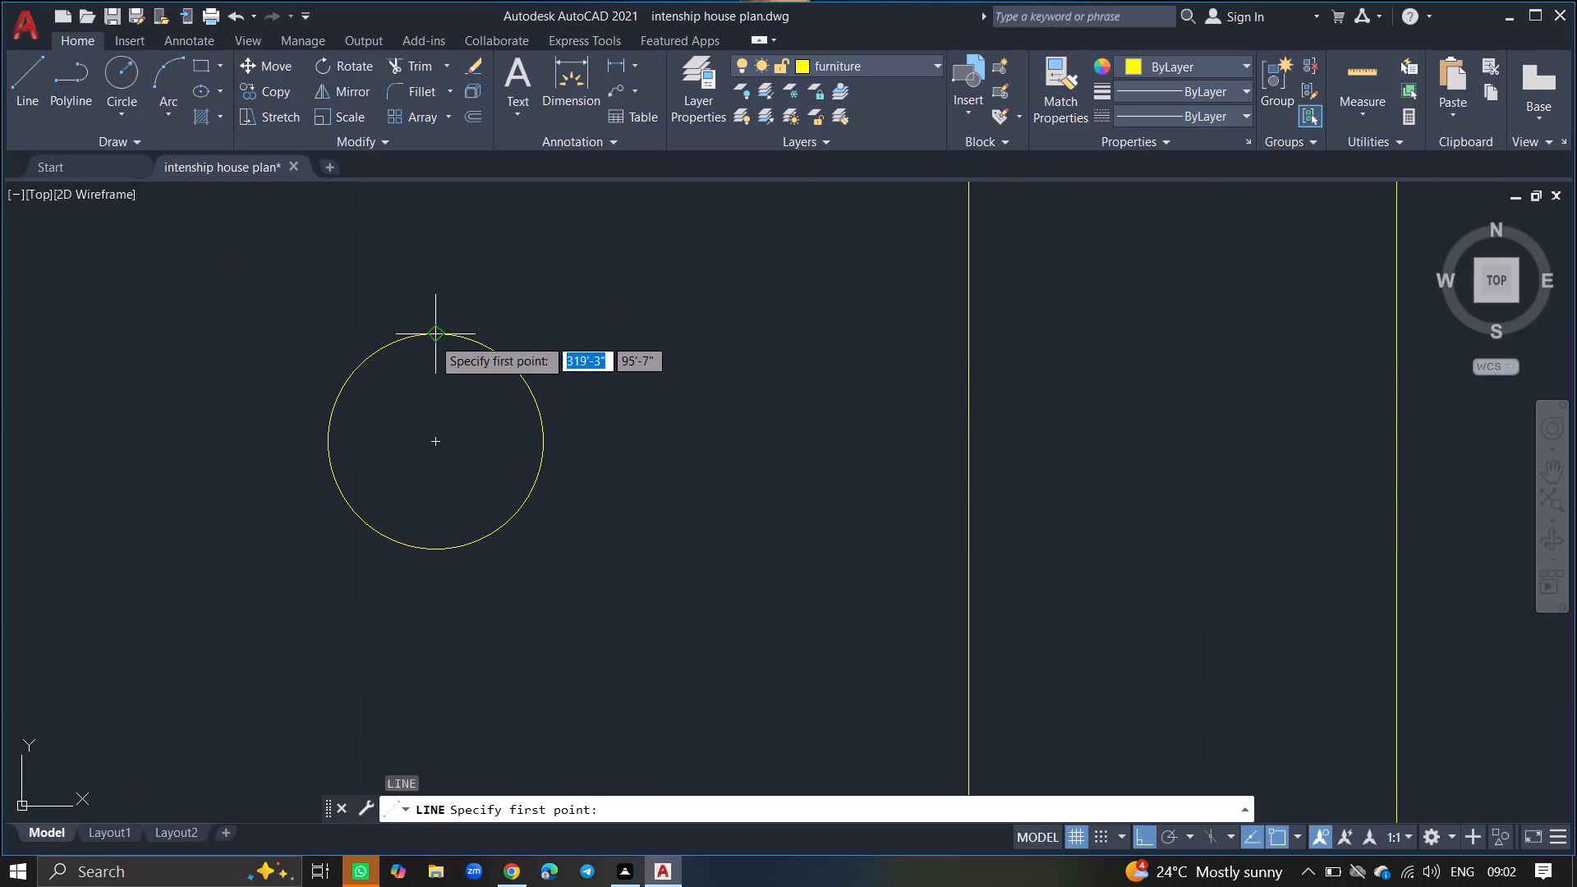
pyautogui.moveTo(437, 329); pyautogui.dragTo(444, 439)
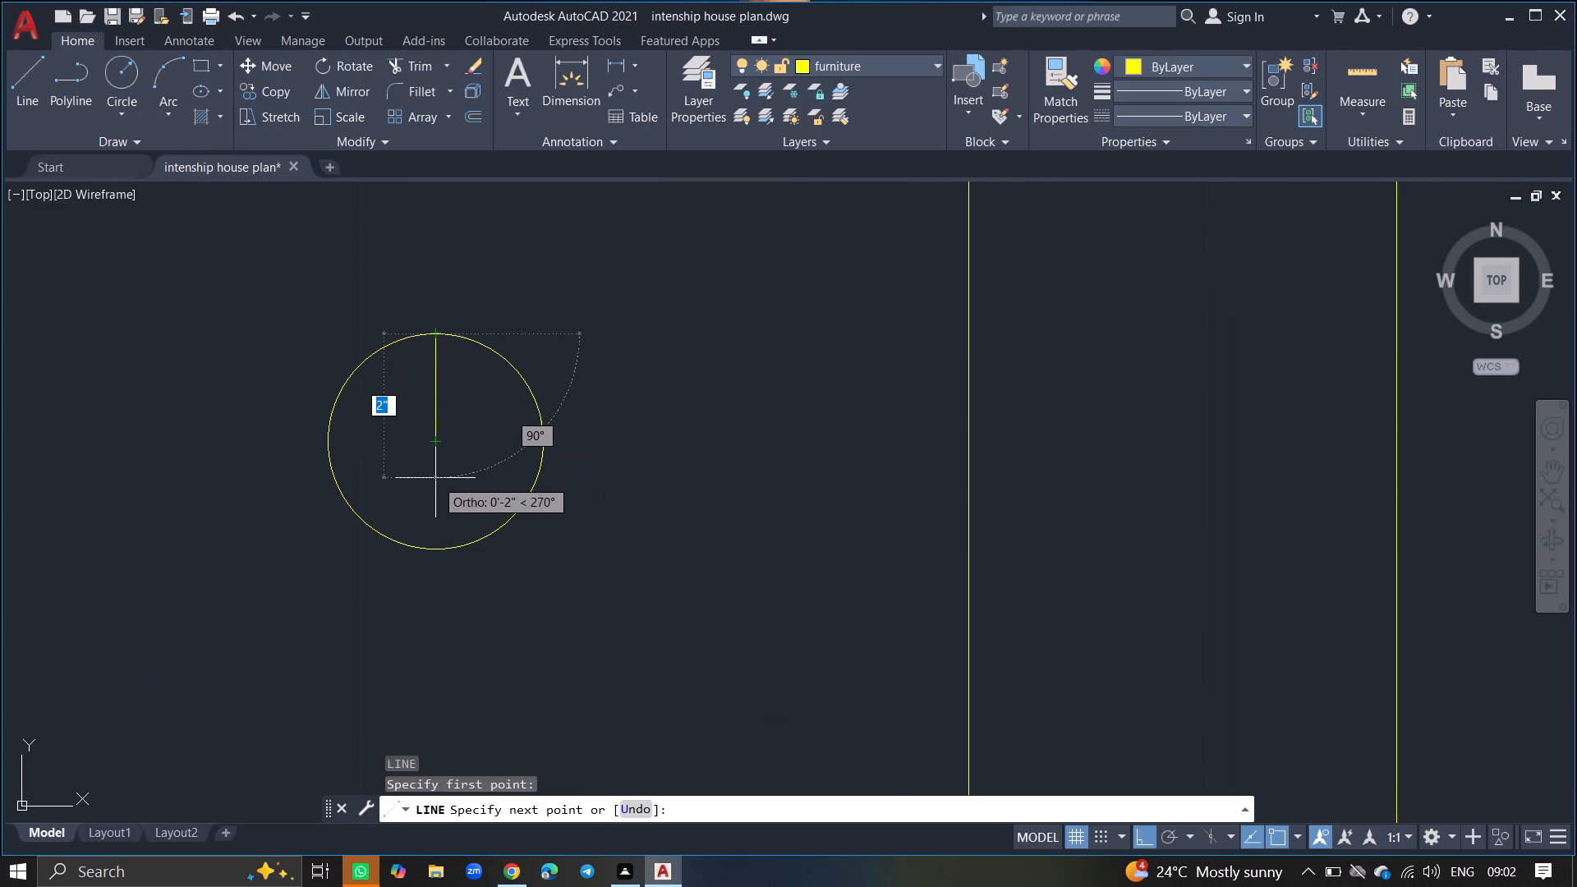
pyautogui.click(434, 546)
pyautogui.press('Return')
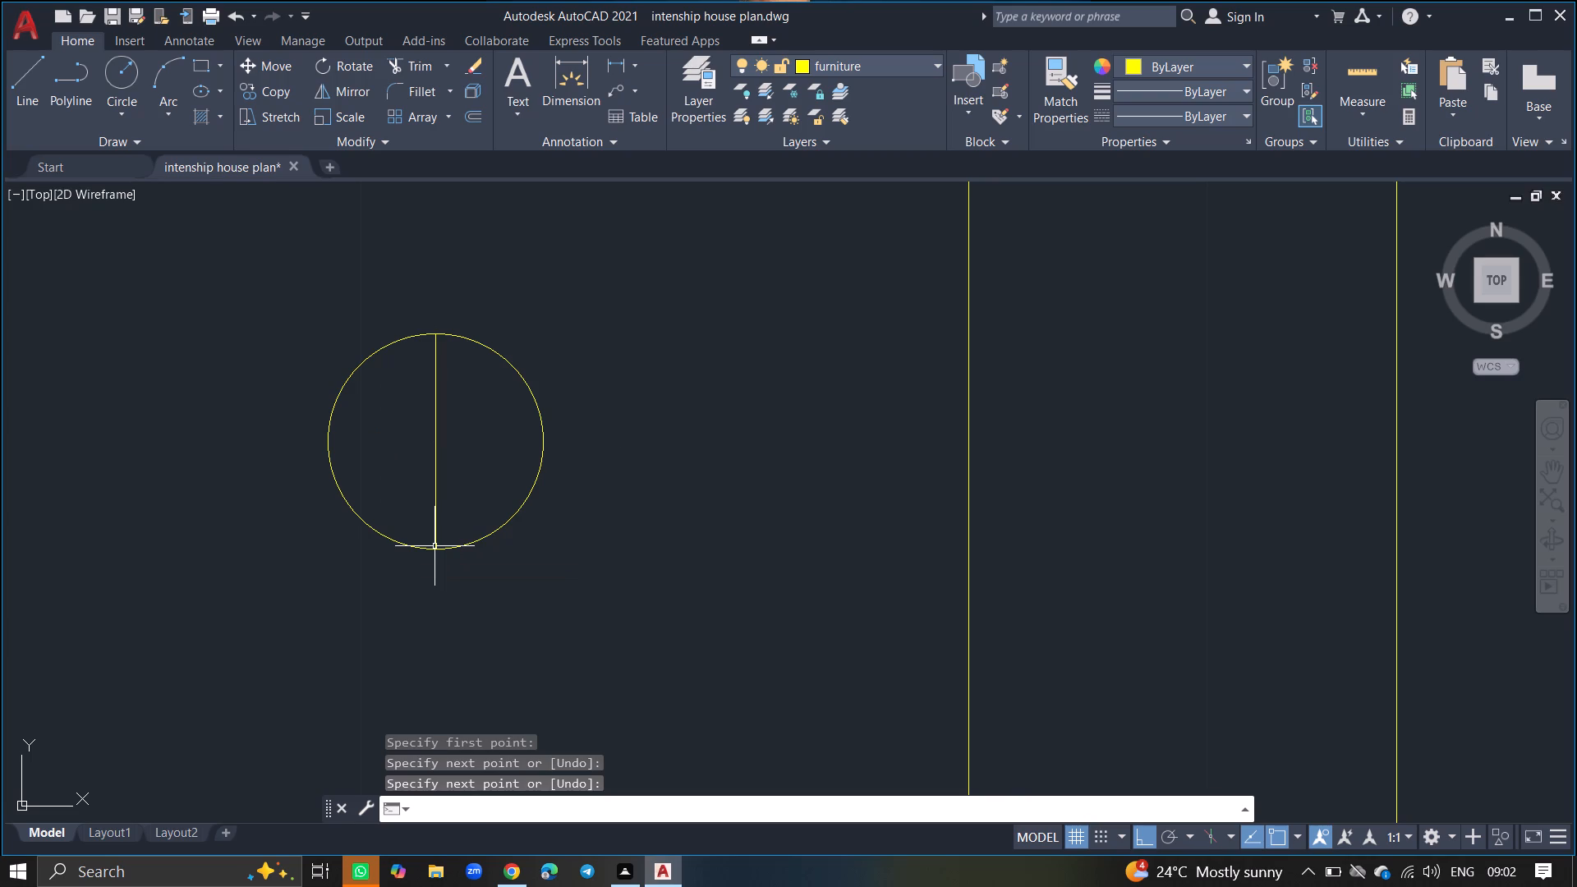
# Draw a horizontal line about 3" long through the centre of the northern circle, spanning its full diameter.
pyautogui.press('l')
pyautogui.press('Return')
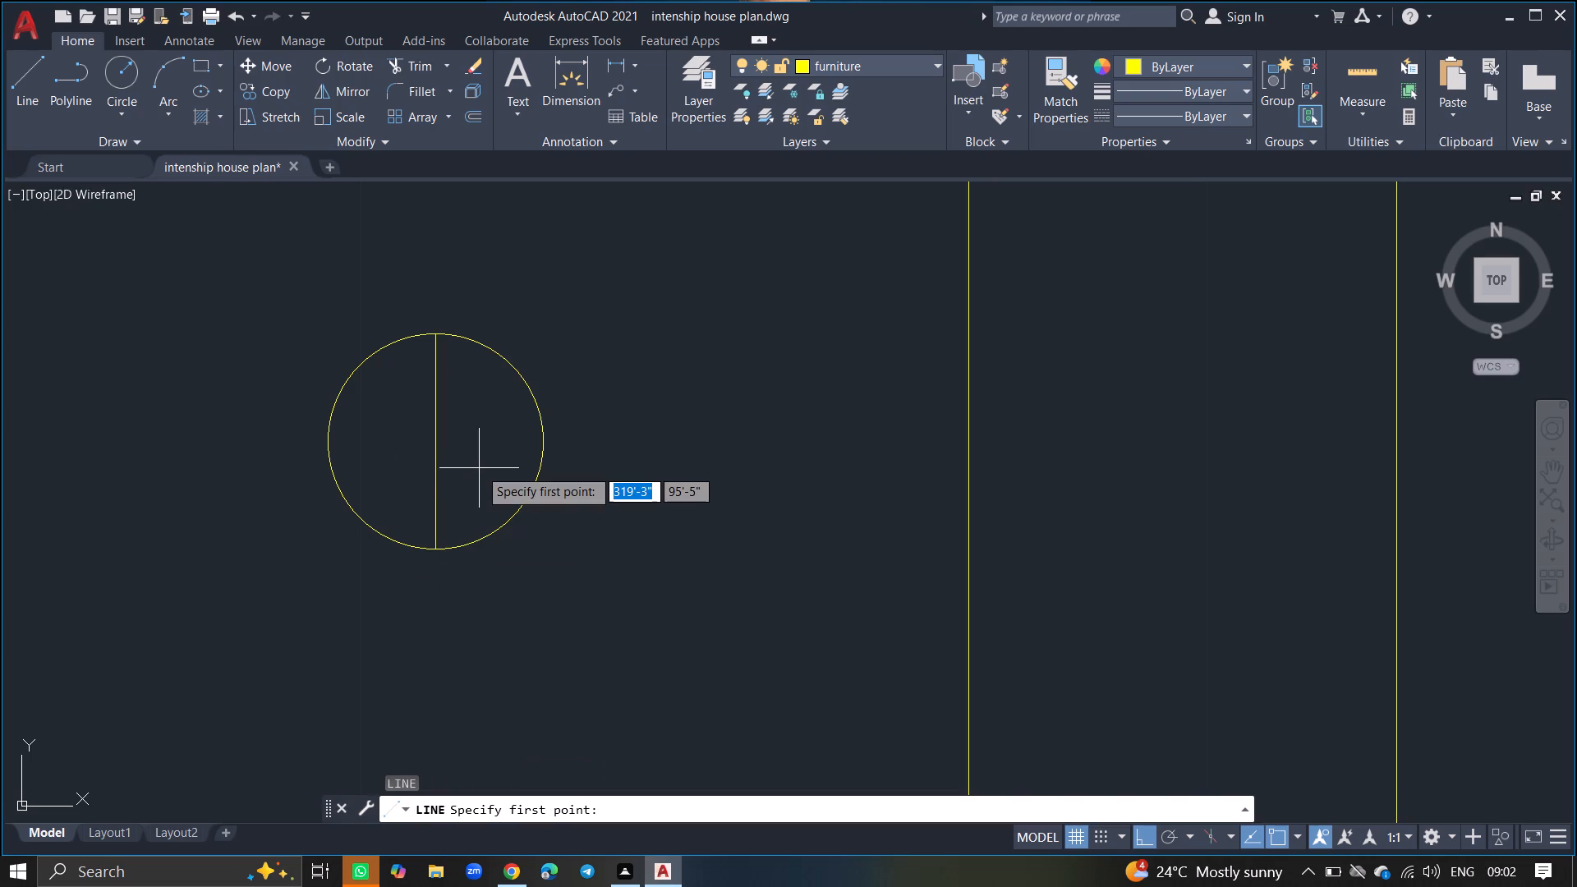
pyautogui.keyDown('ctrl'); pyautogui.scroll(2, 479, 468); pyautogui.keyUp('ctrl')
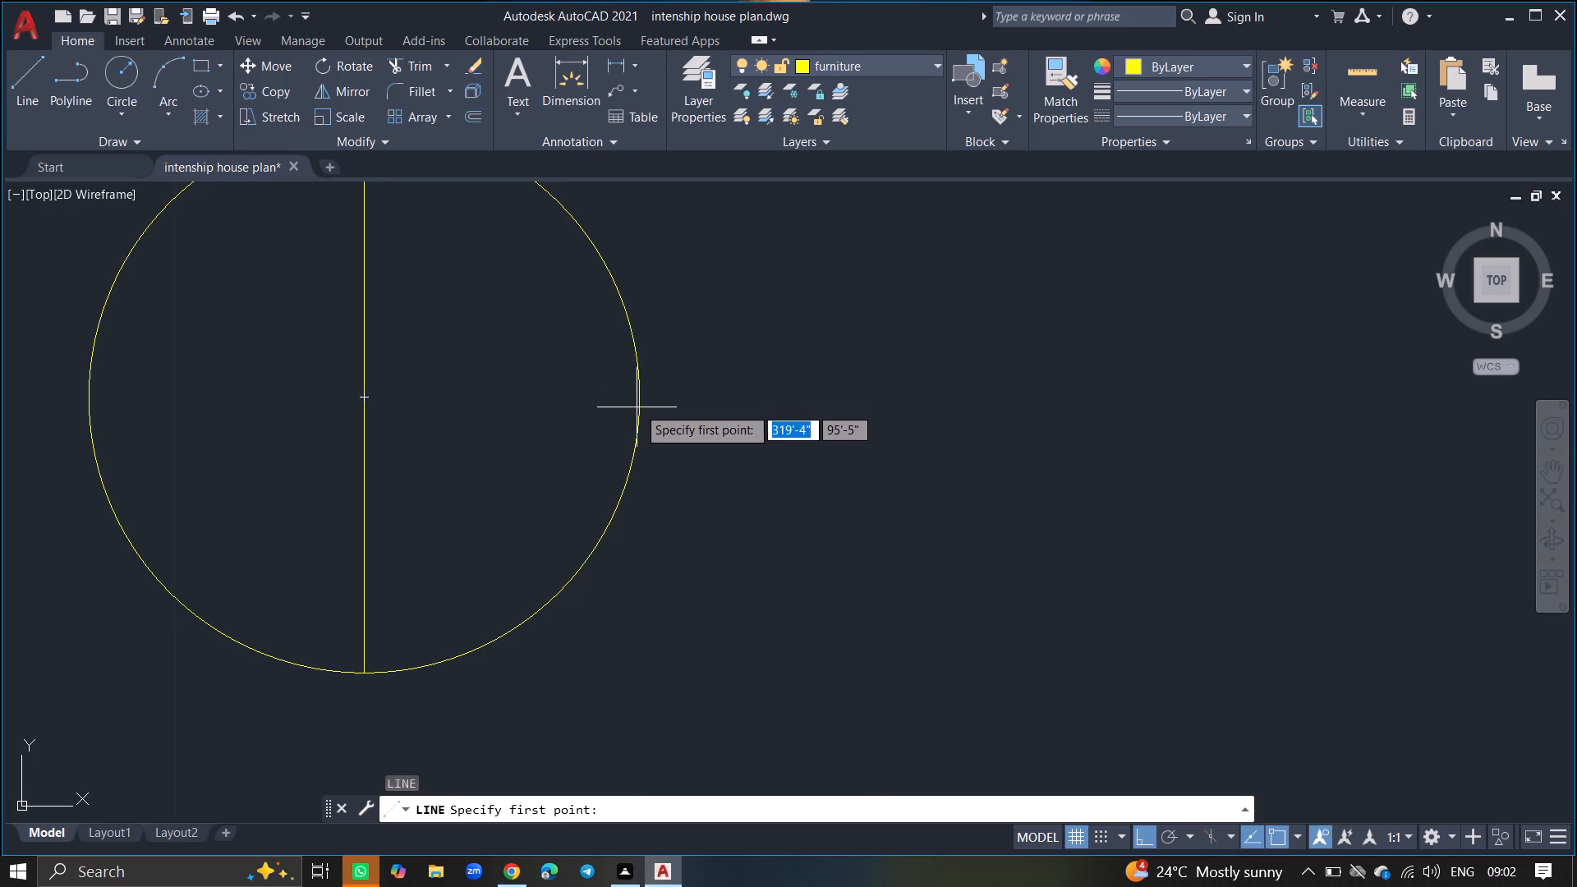
pyautogui.click(641, 395)
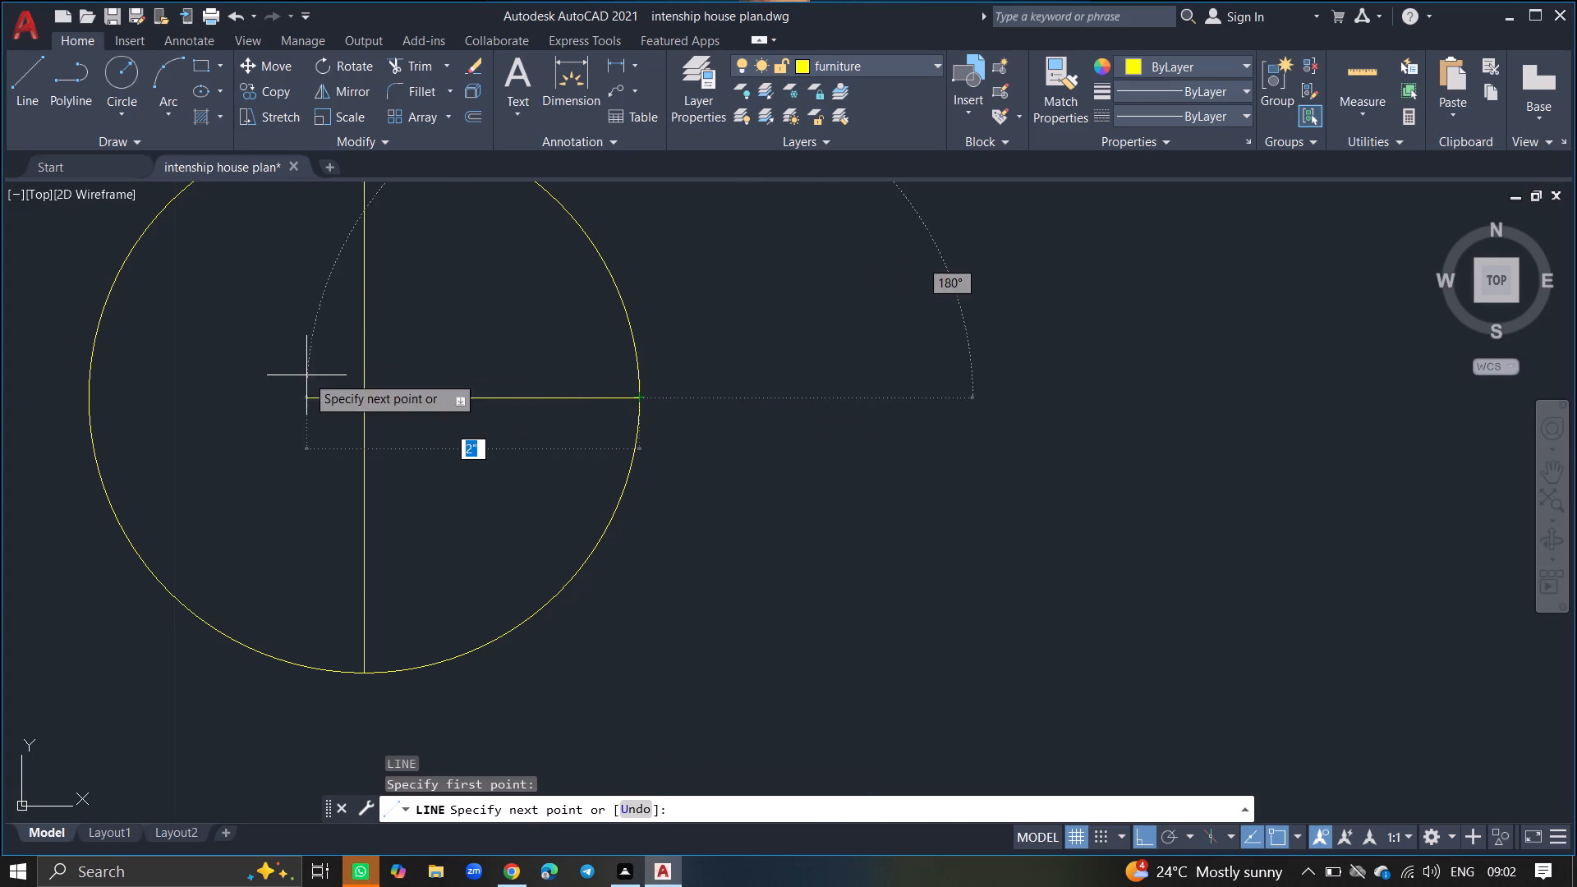
pyautogui.click(87, 400)
pyautogui.press('Return')
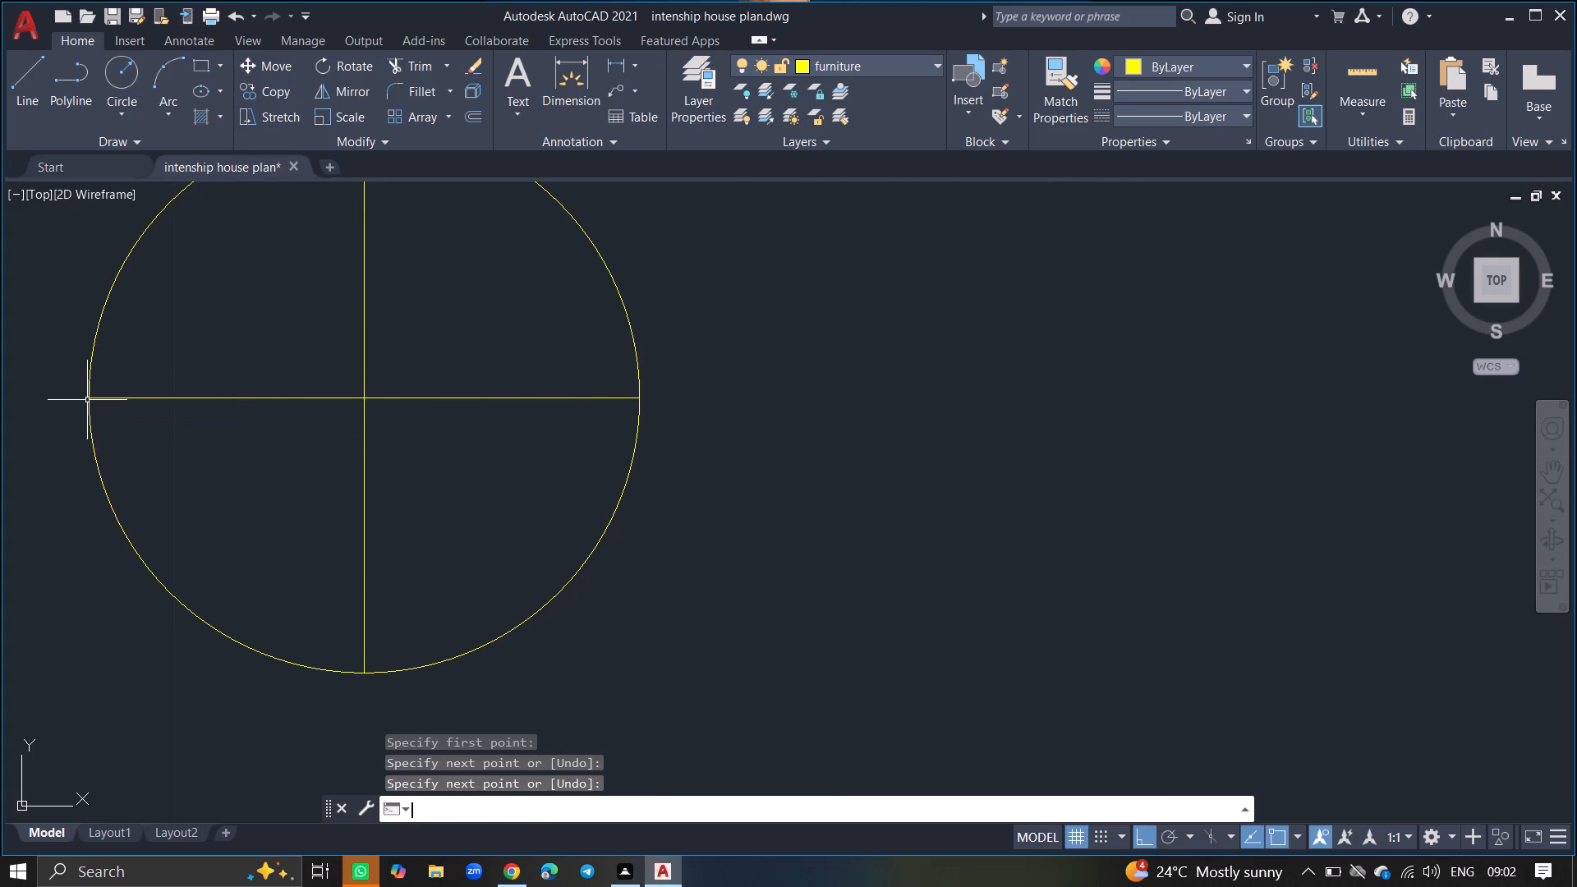
# Draw a rectangle about 1'-6" by 1' on the kitchen's south counter, west of the door opening.
pyautogui.keyDown('ctrl'); pyautogui.scroll(-3, 87, 400); pyautogui.keyUp('ctrl')
pyautogui.keyDown('ctrl'); pyautogui.scroll(-2, 211, 392); pyautogui.keyUp('ctrl')
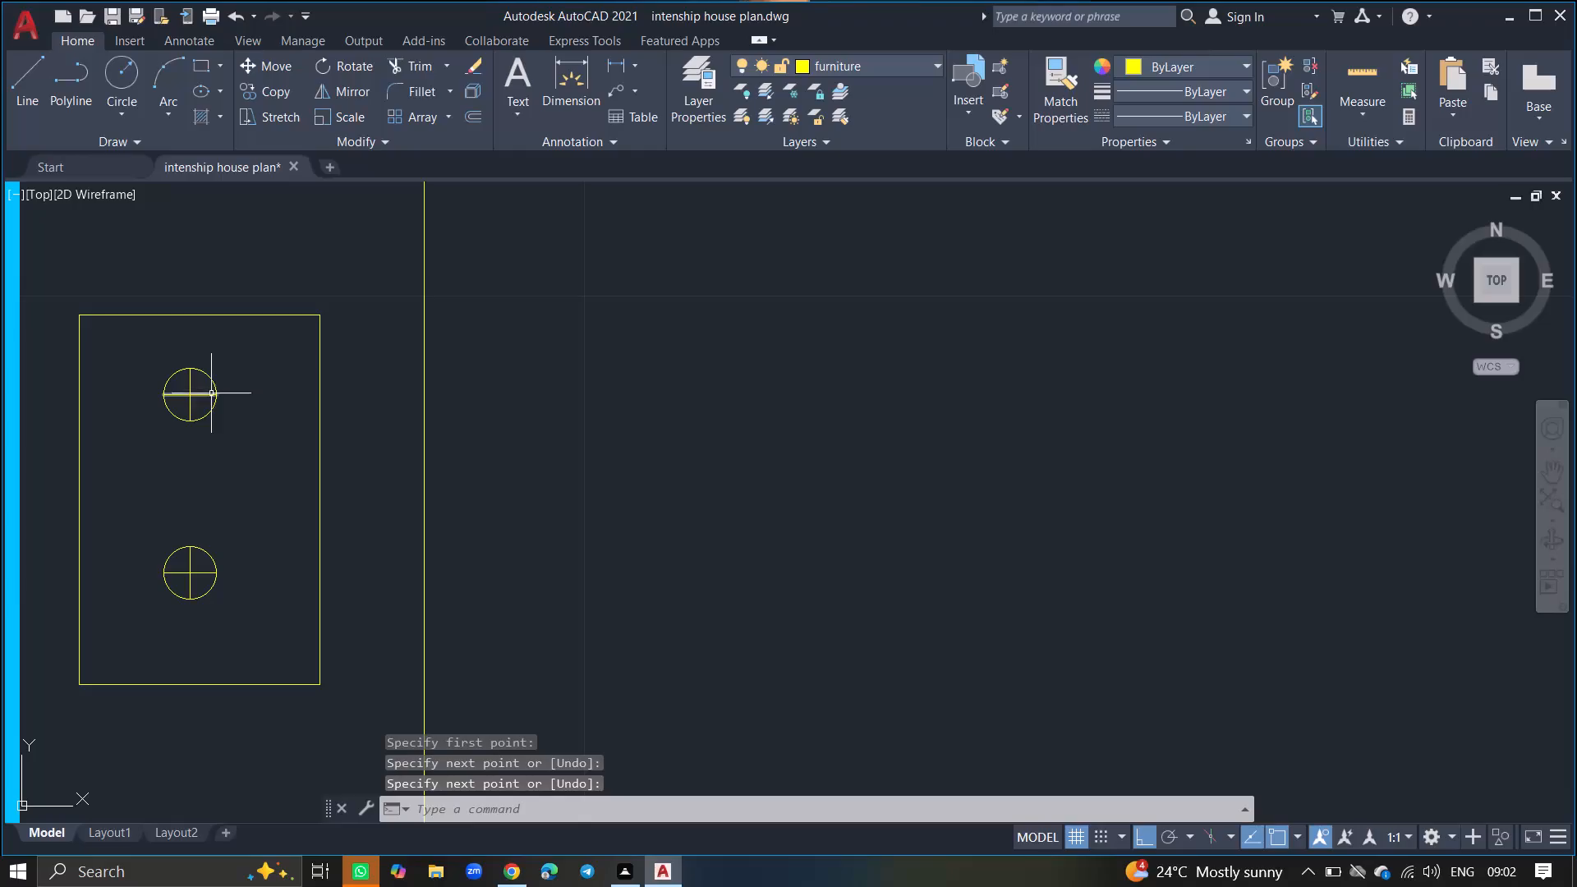
pyautogui.keyDown('ctrl'); pyautogui.scroll(-5, 190, 486); pyautogui.keyUp('ctrl')
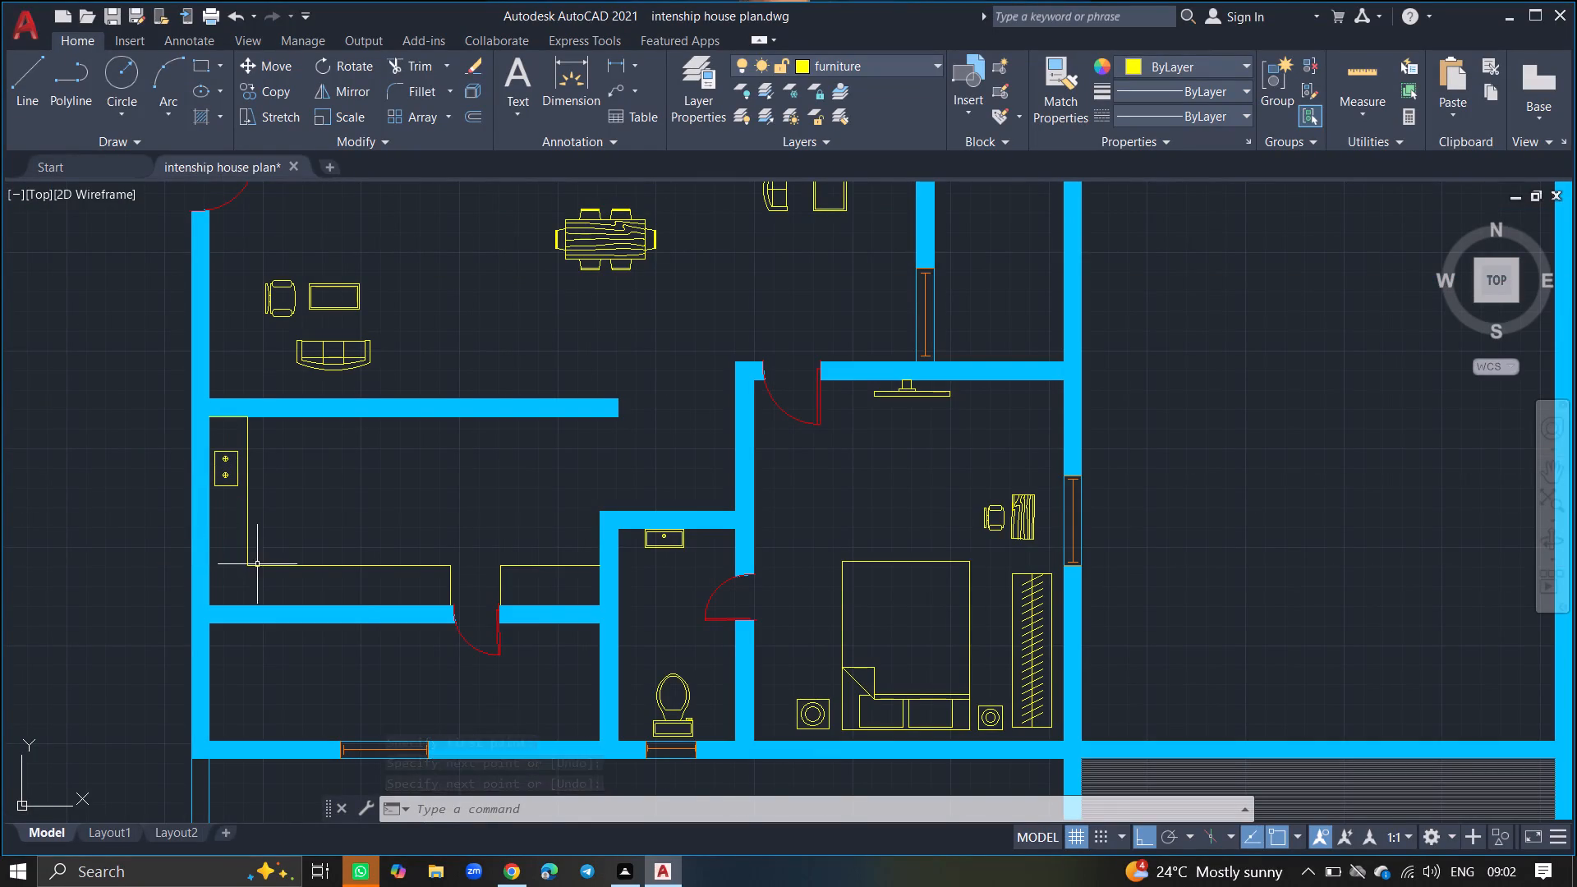
pyautogui.keyDown('ctrl'); pyautogui.scroll(3, 367, 588); pyautogui.keyUp('ctrl')
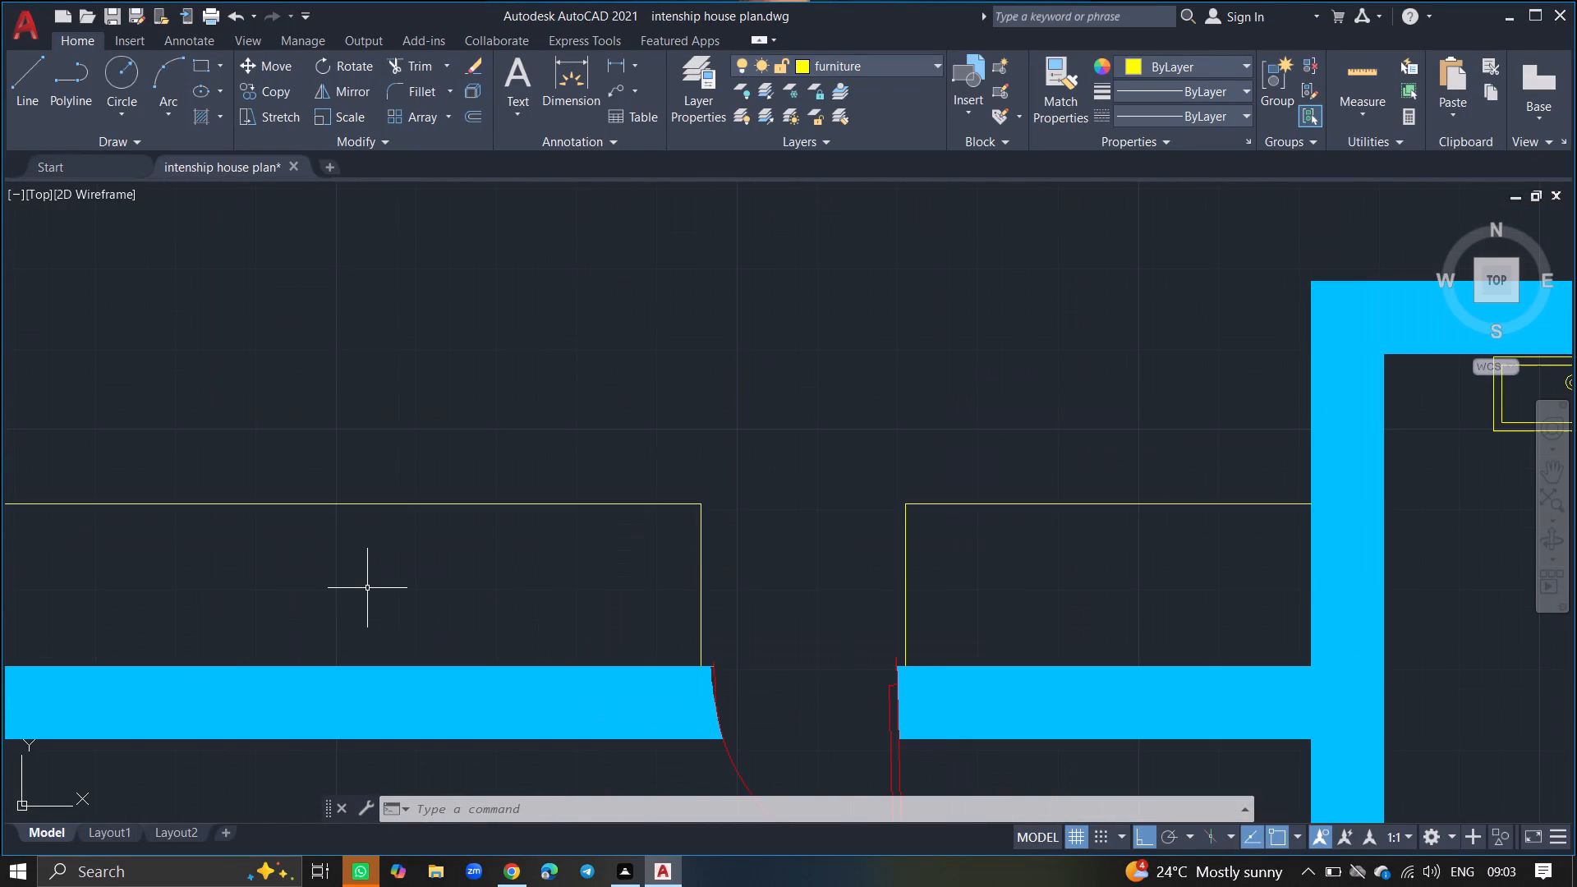
pyautogui.write('REC')
pyautogui.press('Return')
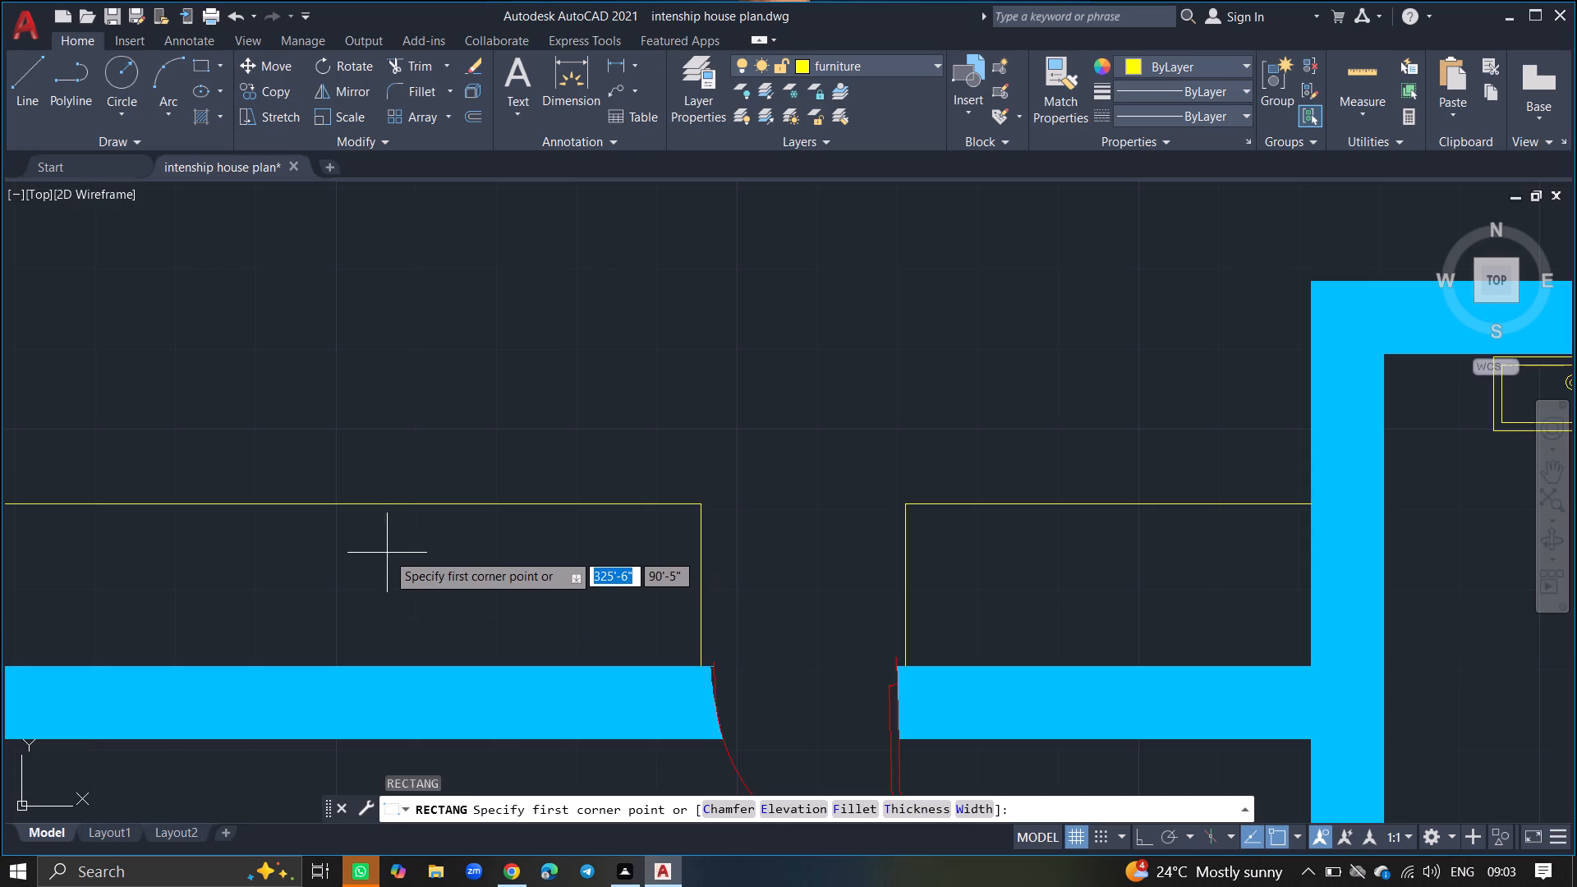
pyautogui.click(402, 530)
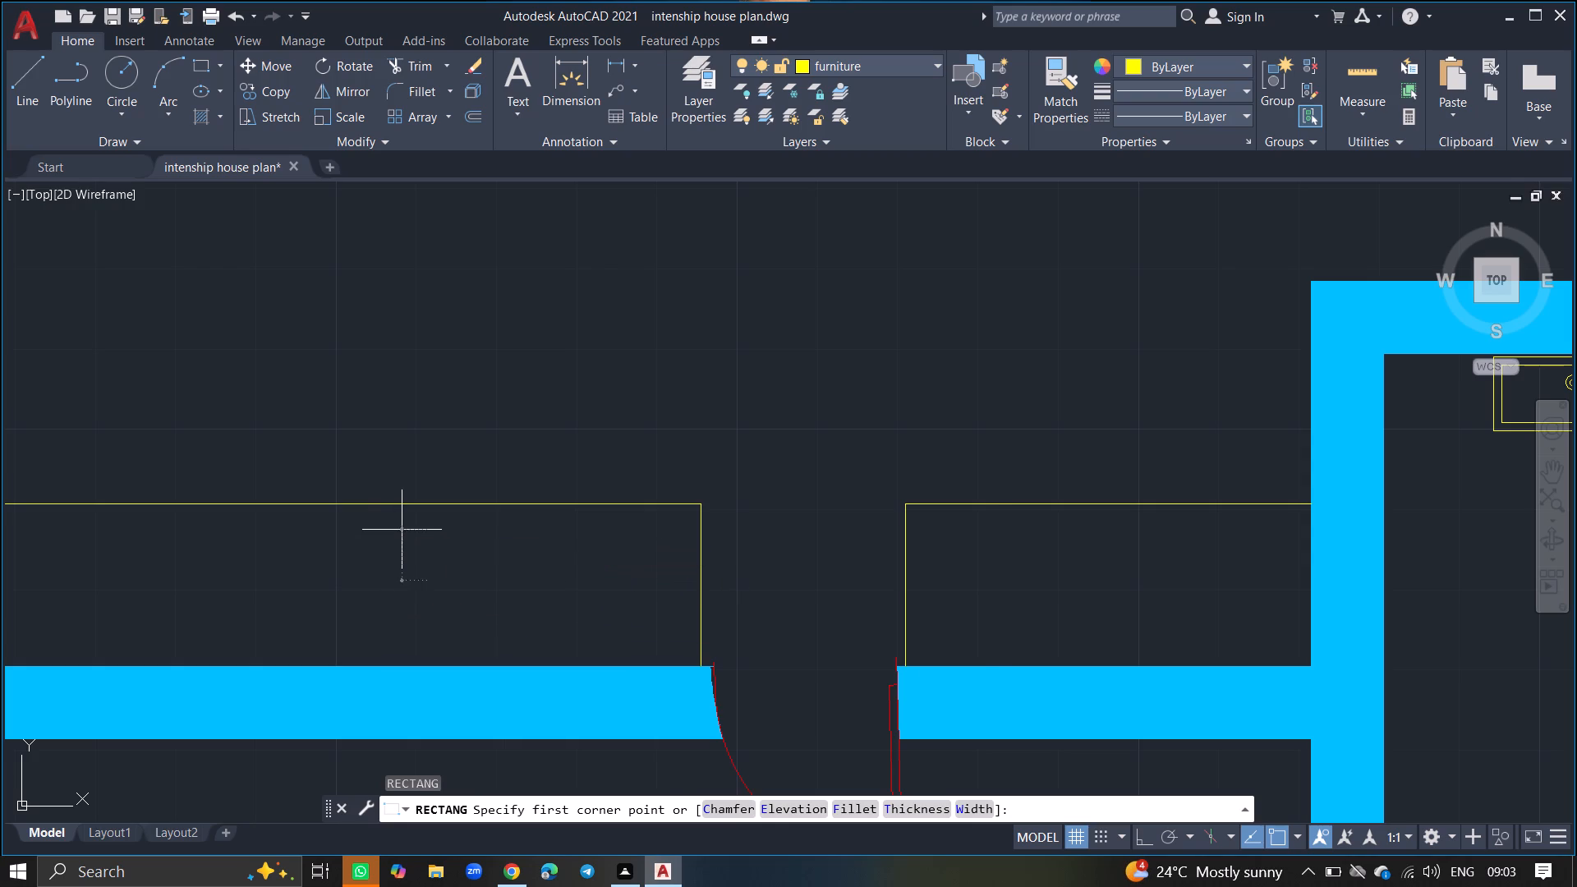
pyautogui.click(549, 618)
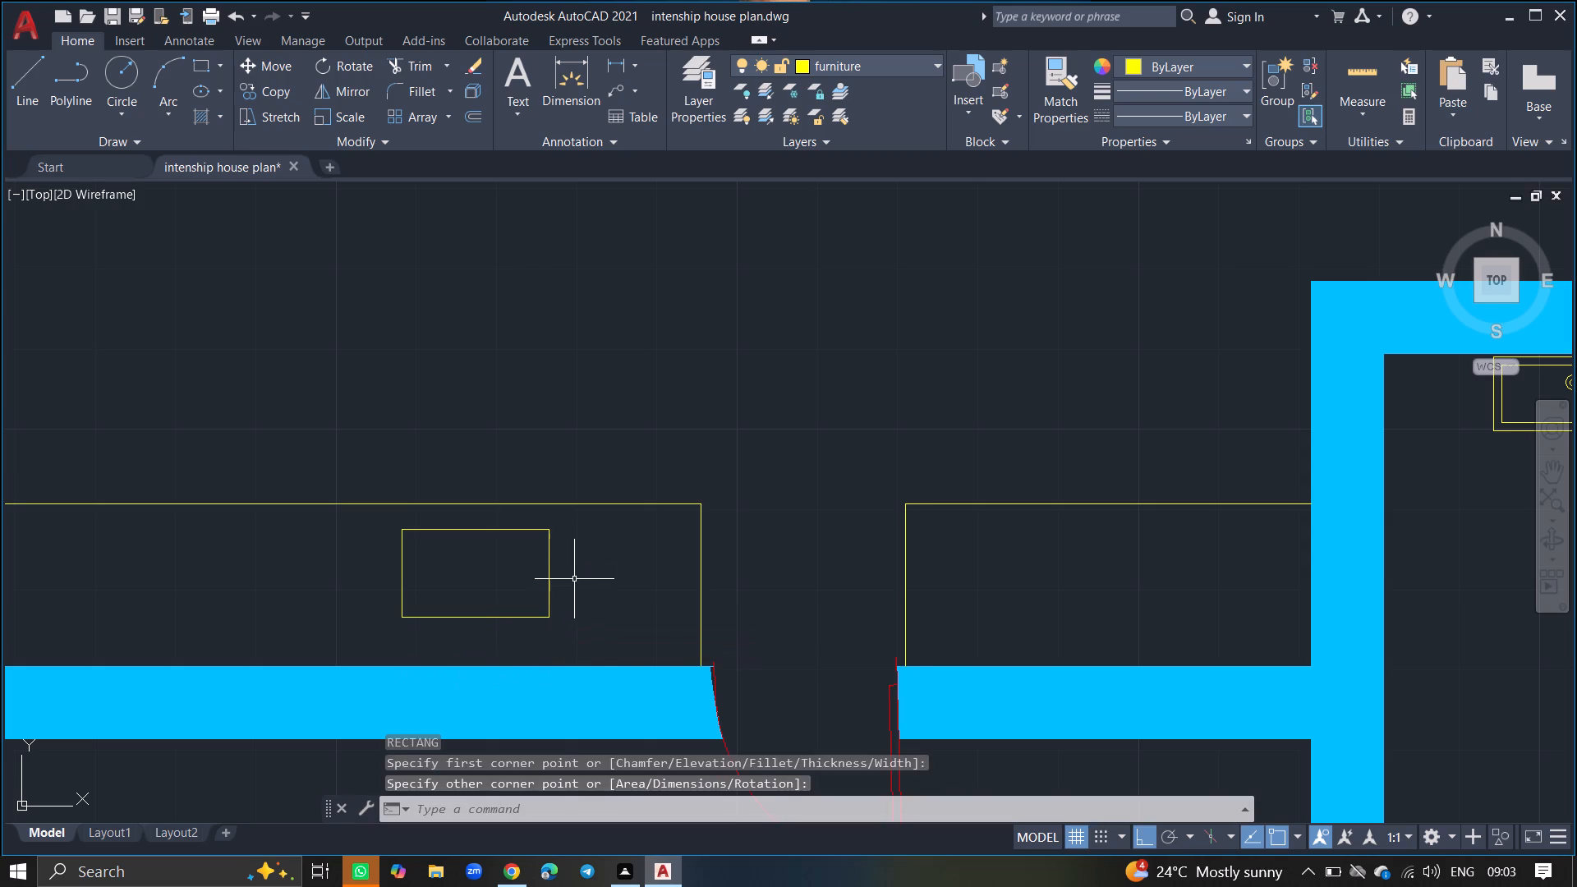
# Move the new counter rectangle about 3" straight south, towards the wall.
pyautogui.click(575, 578)
pyautogui.click(476, 644)
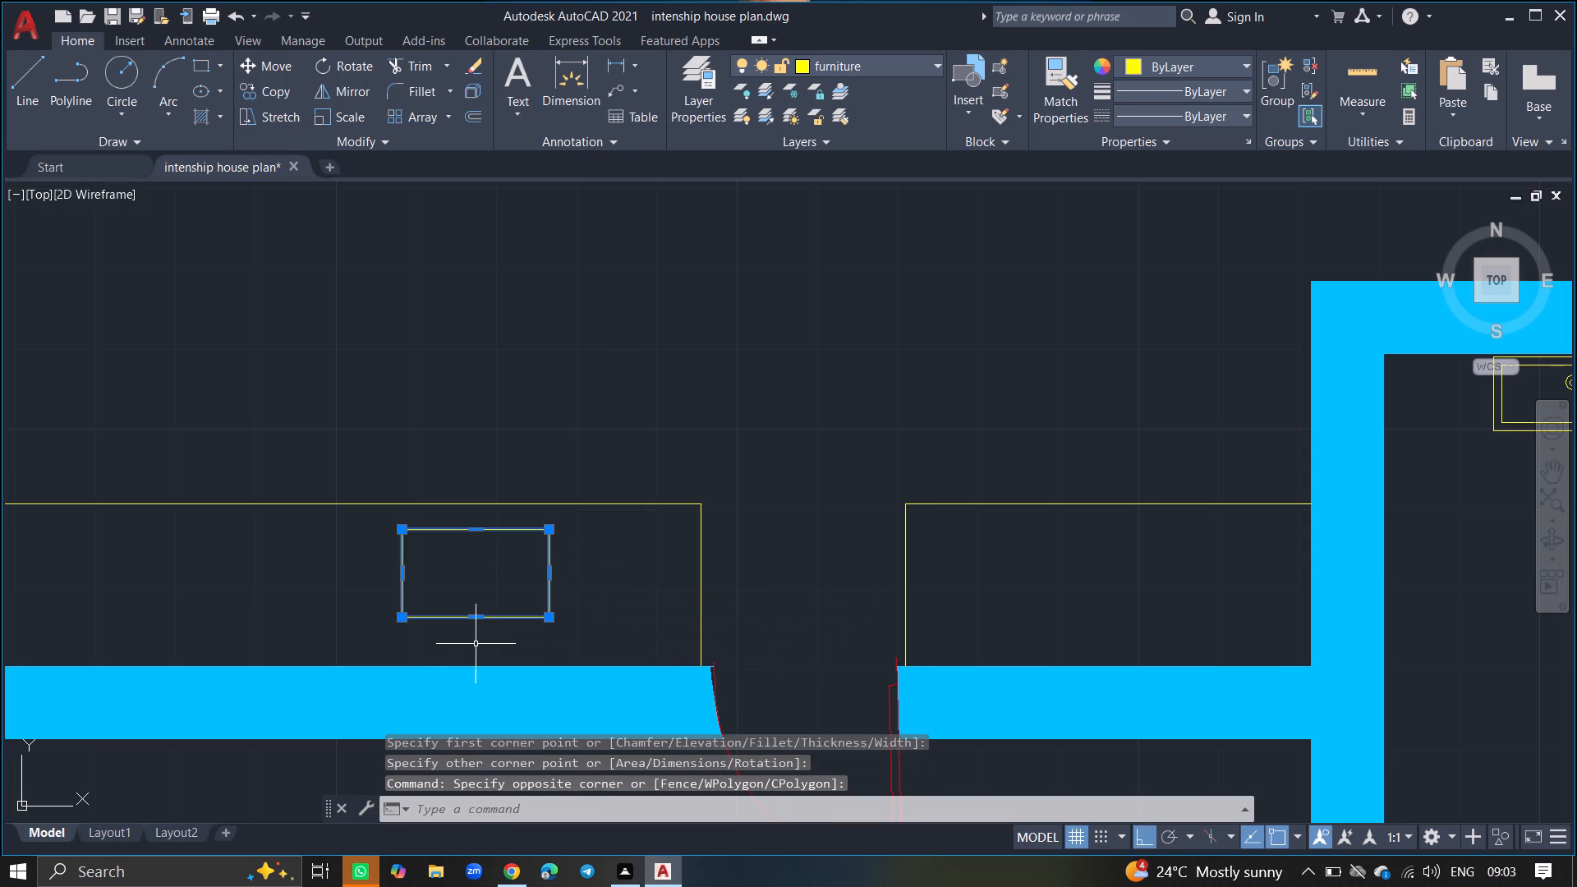
pyautogui.write('MOVE')
pyautogui.press('Return')
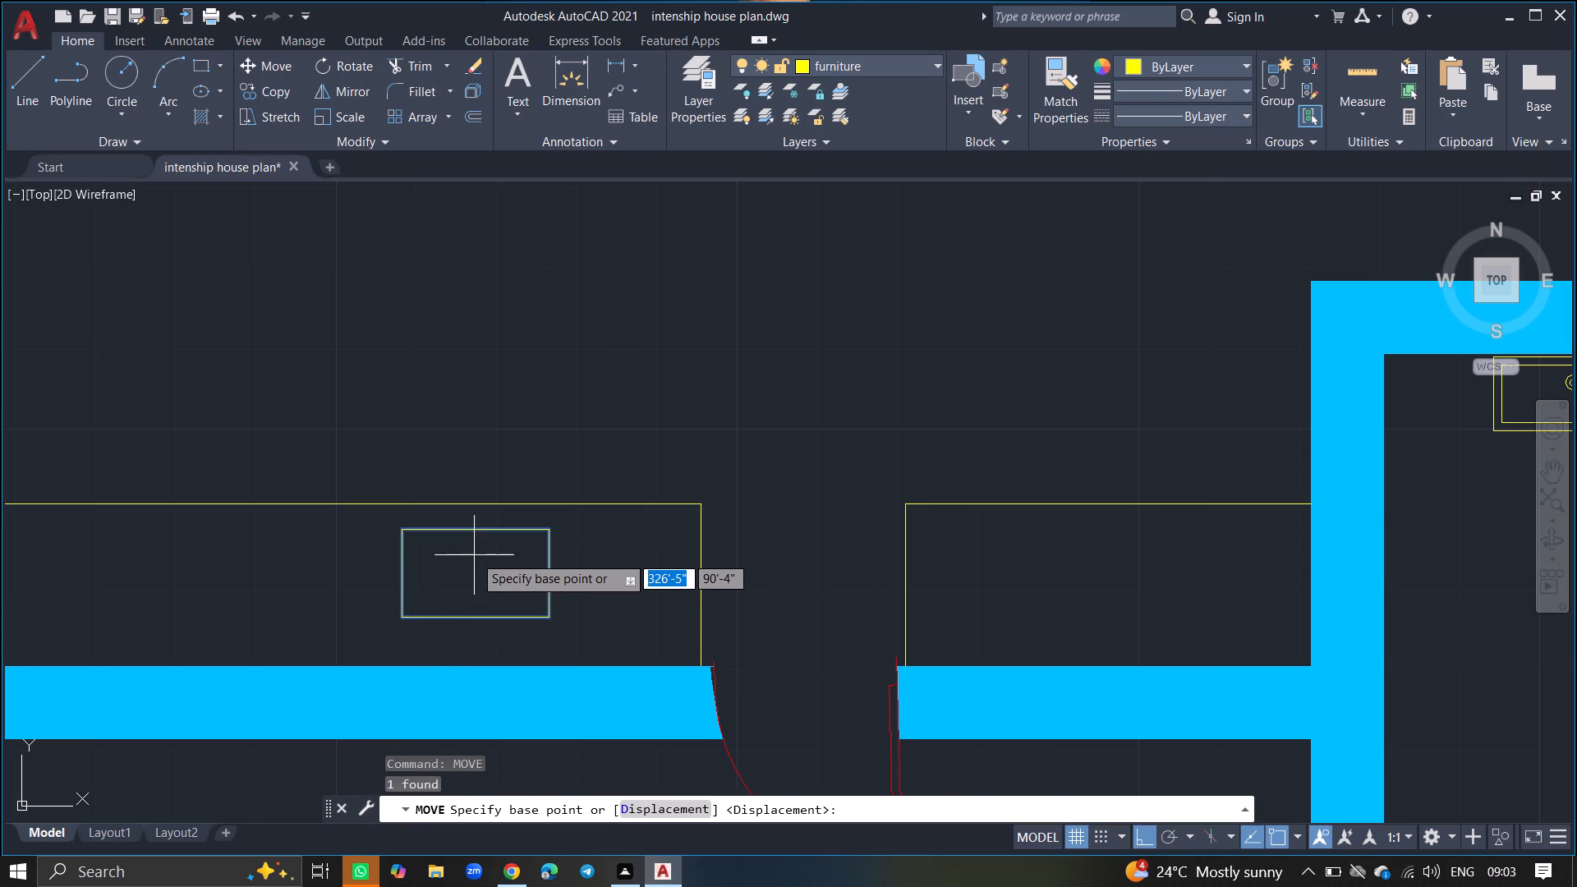
pyautogui.moveTo(474, 531); pyautogui.dragTo(487, 554)
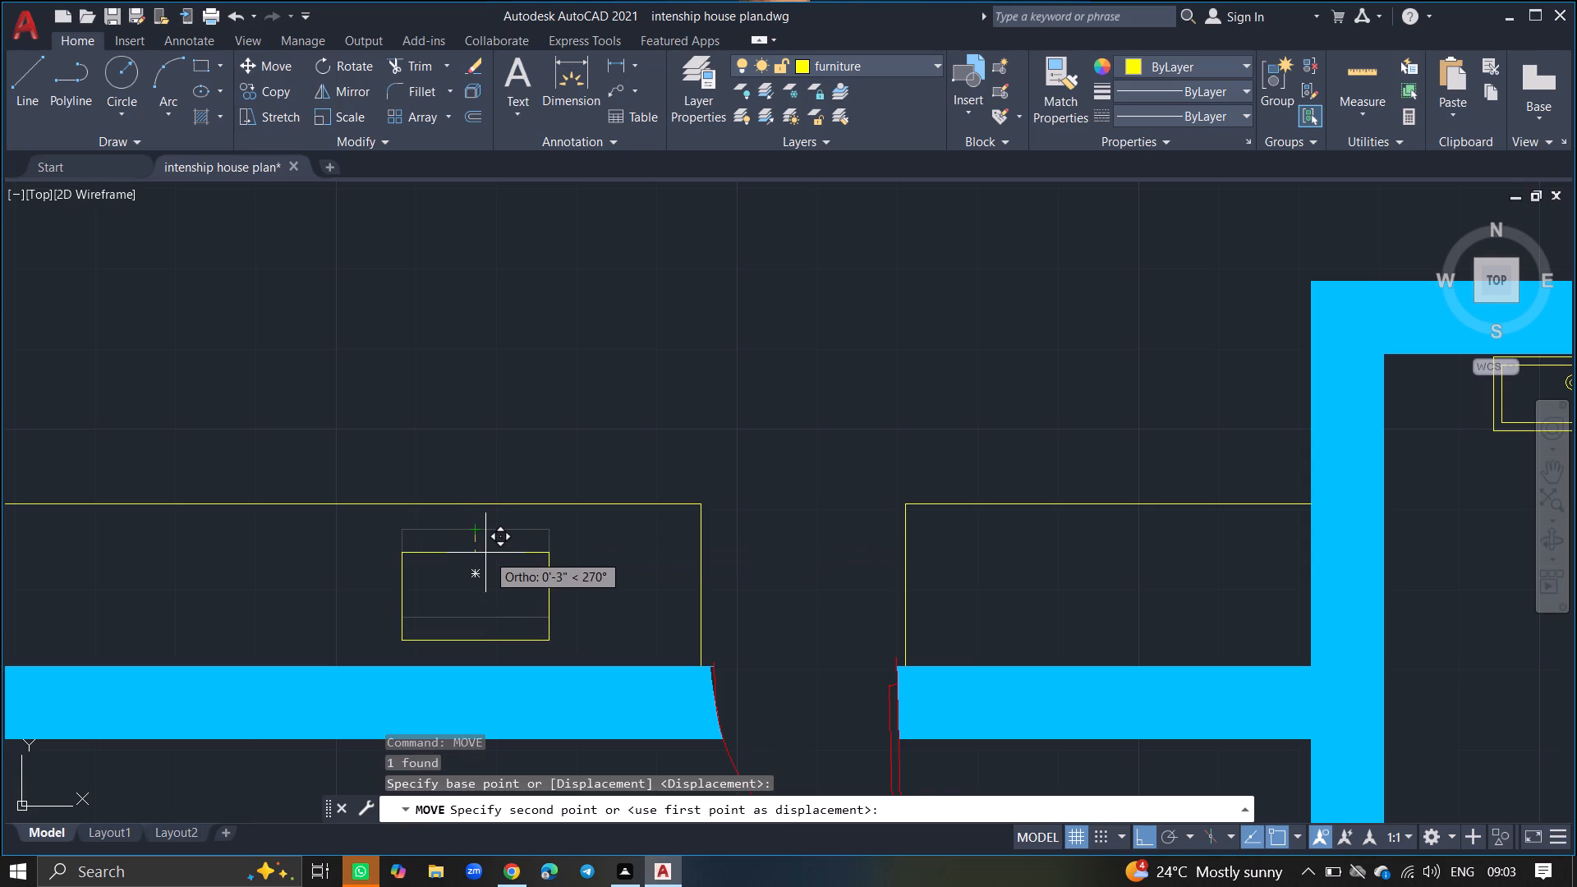
pyautogui.moveTo(487, 554); pyautogui.dragTo(487, 556)
pyautogui.click(487, 556)
# Draw a vertical line from the midpoint of the rectangle's south edge to its north edge, splitting it into two halves.
pyautogui.press('l')
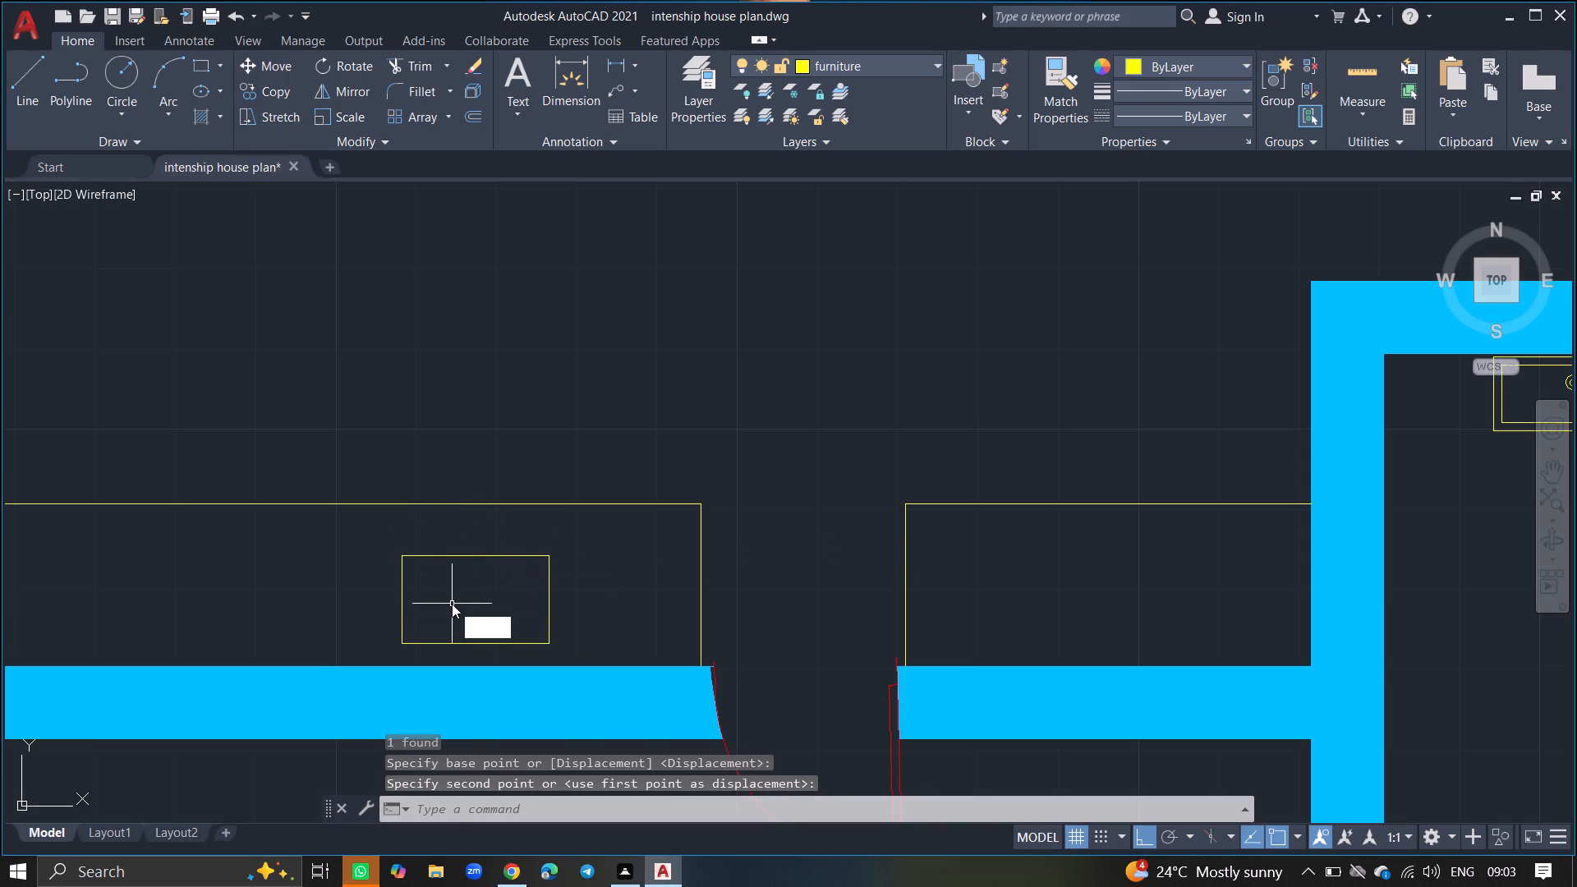
pyautogui.press('Return')
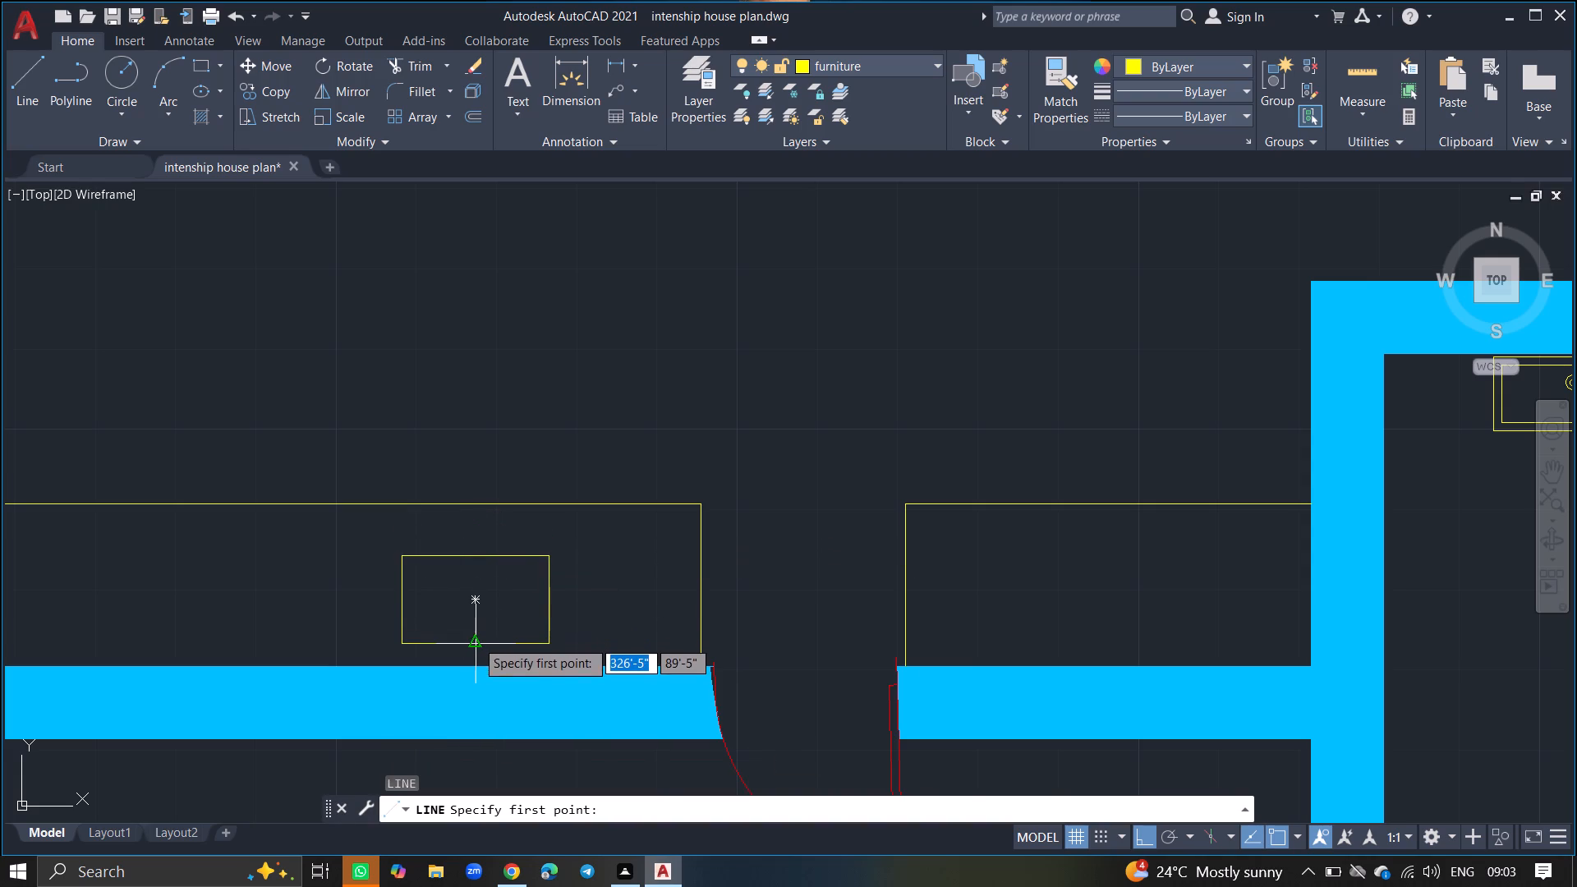
pyautogui.click(476, 641)
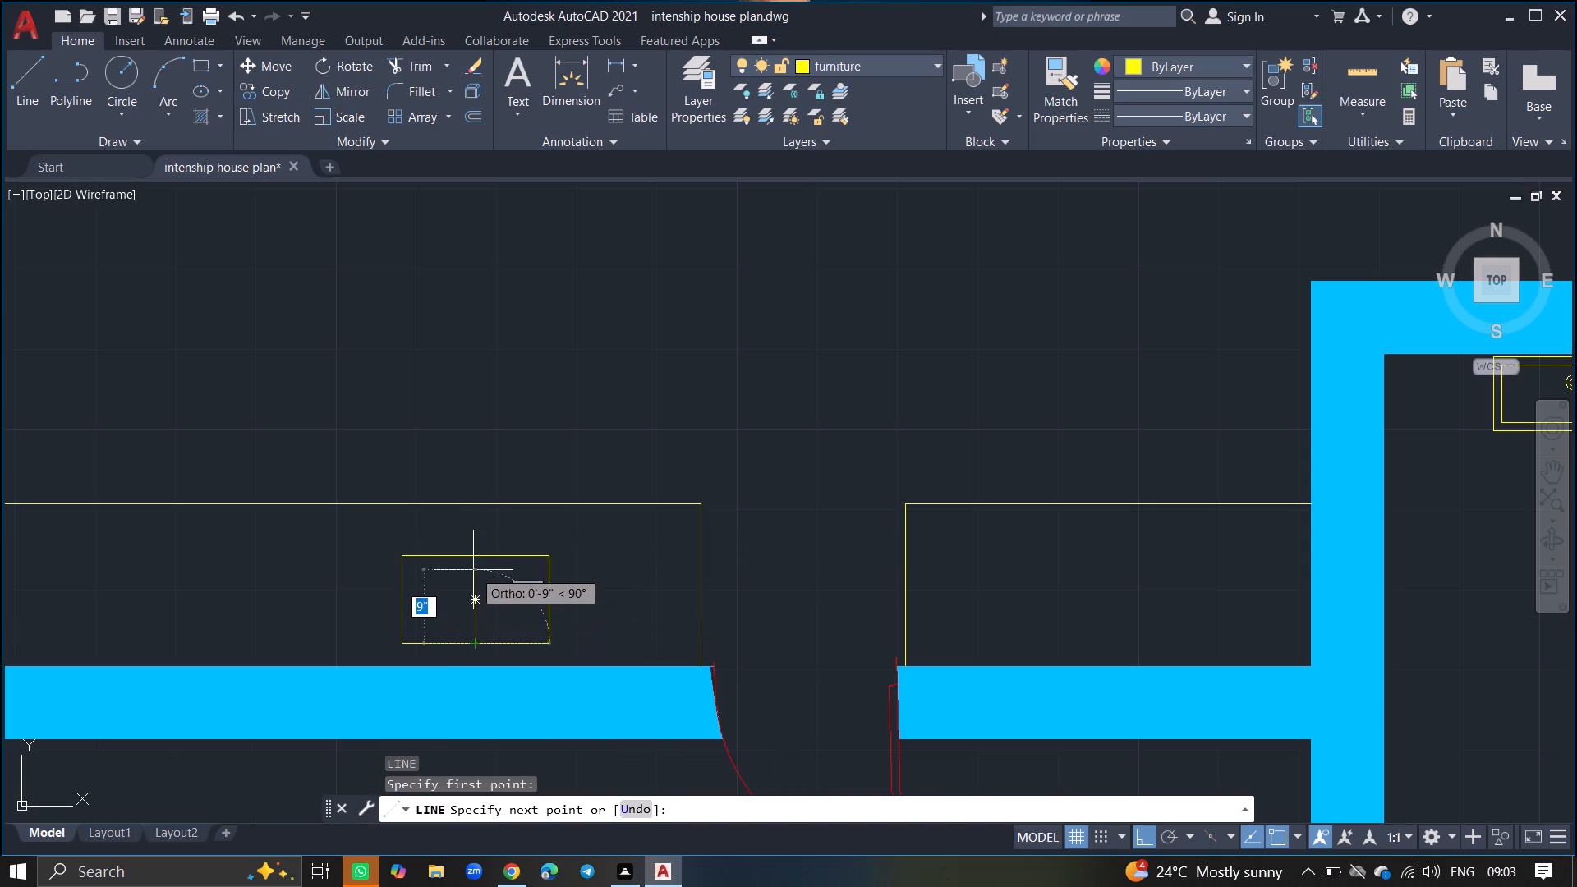
pyautogui.click(475, 550)
pyautogui.press('Return')
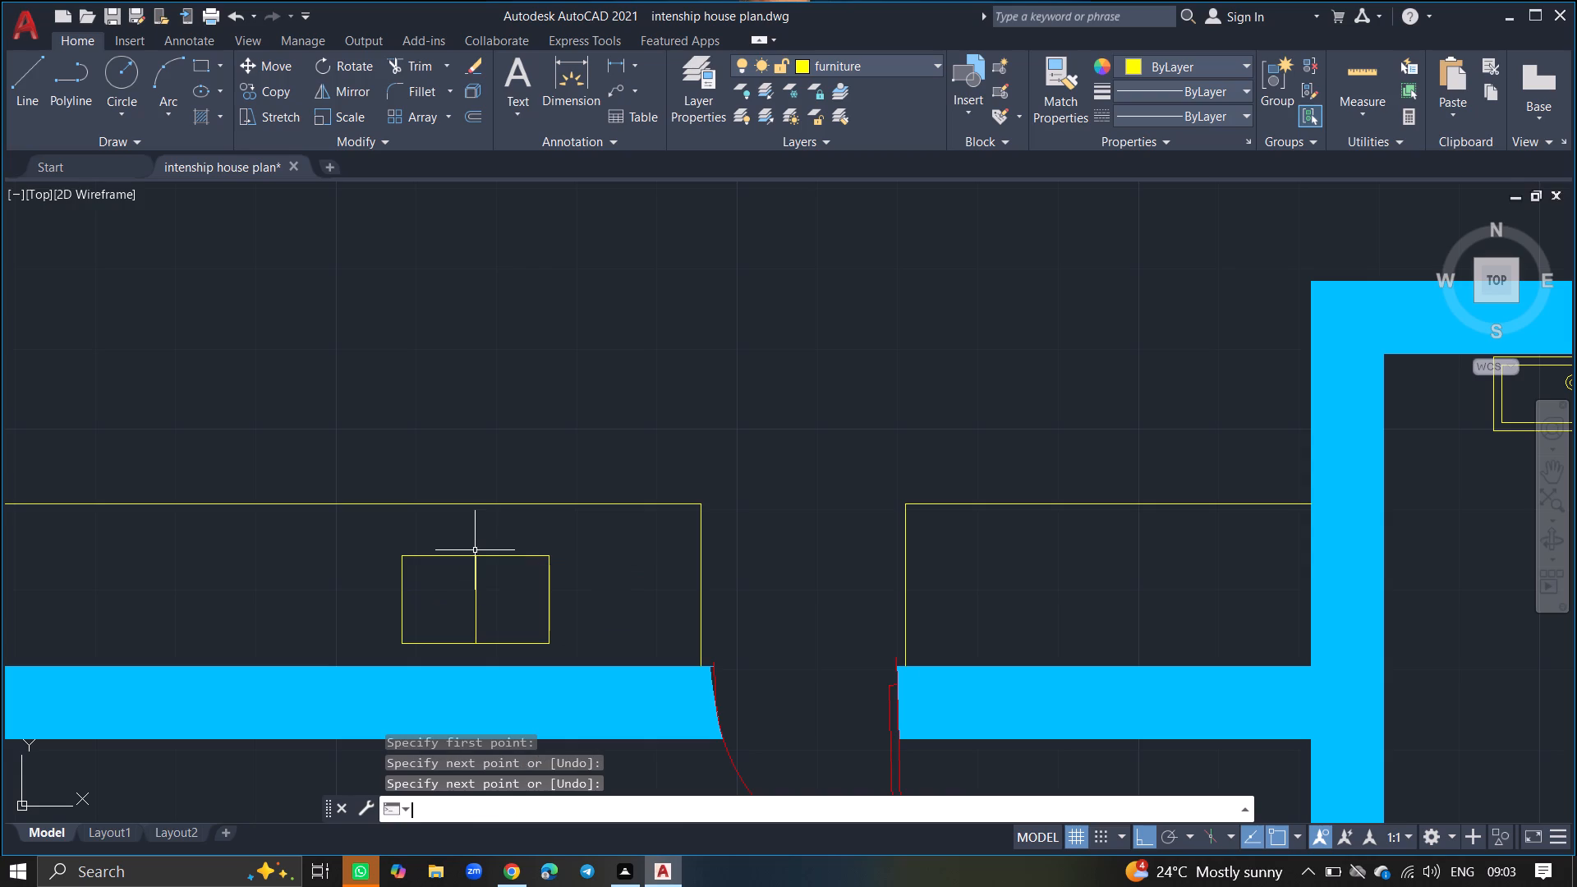
# Draw a 9" horizontal line along the rectangle's north edge, from the dividing line to the northeast corner.
pyautogui.keyDown('ctrl'); pyautogui.scroll(2, 442, 619); pyautogui.keyUp('ctrl')
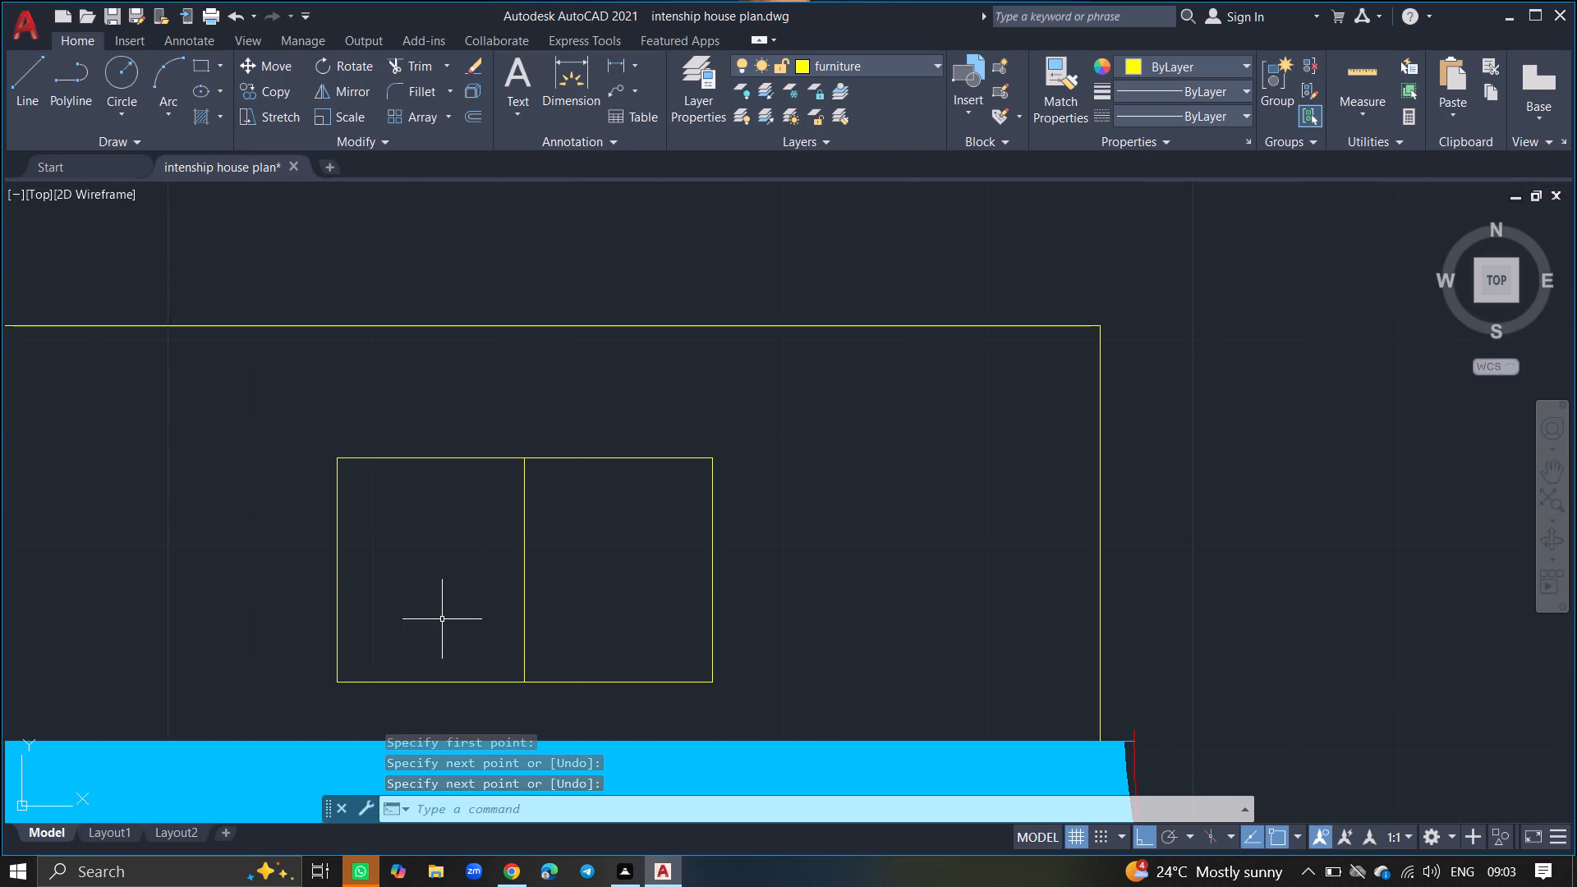
pyautogui.press('l')
pyautogui.press('Return')
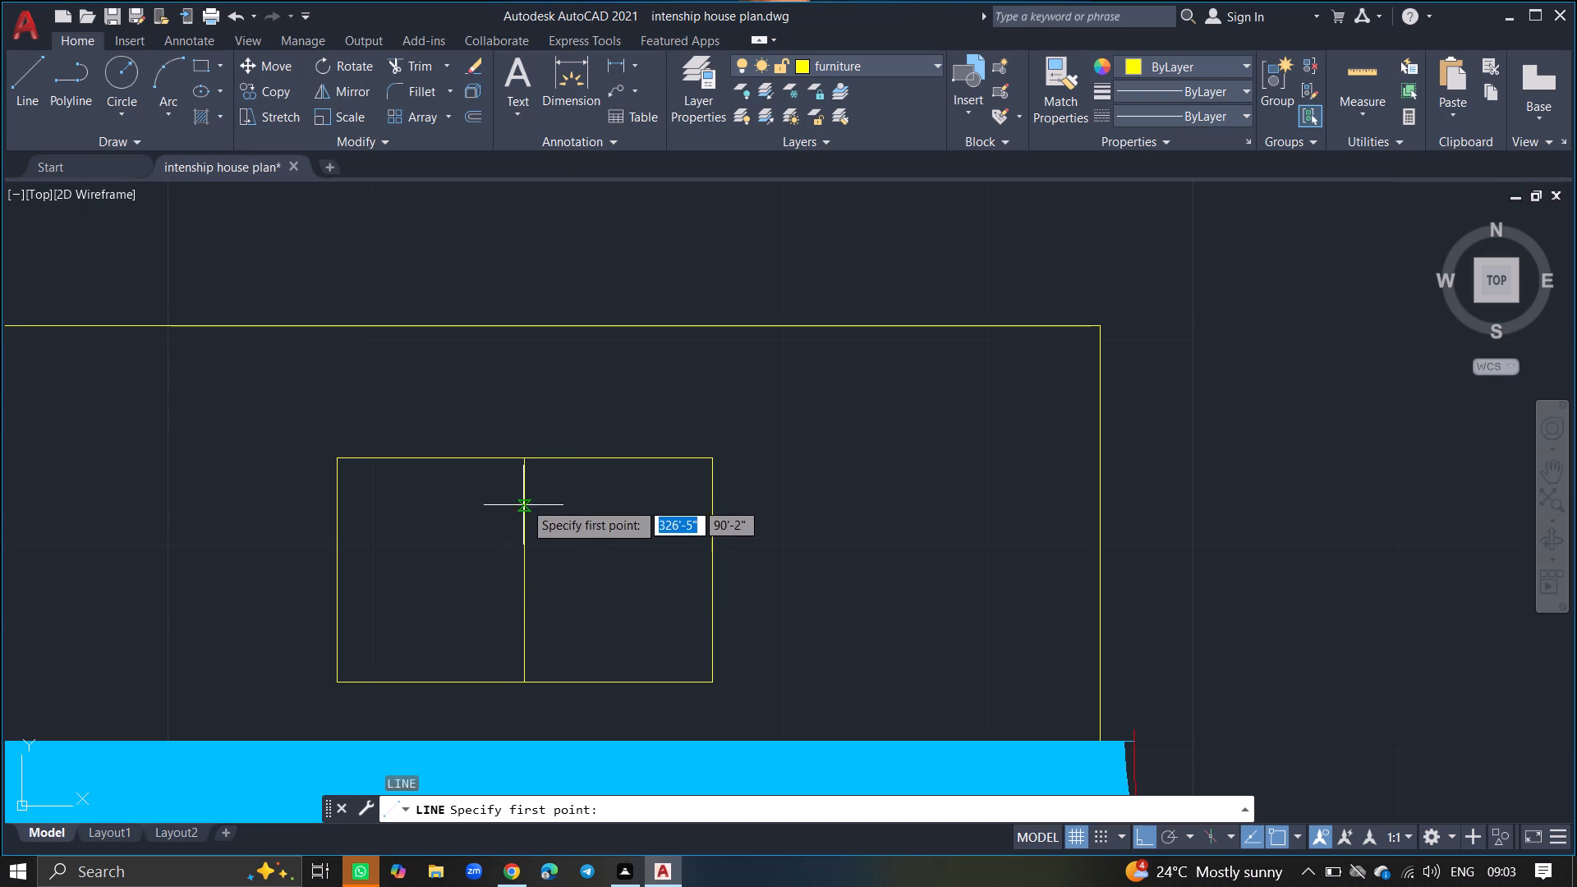
pyautogui.click(526, 457)
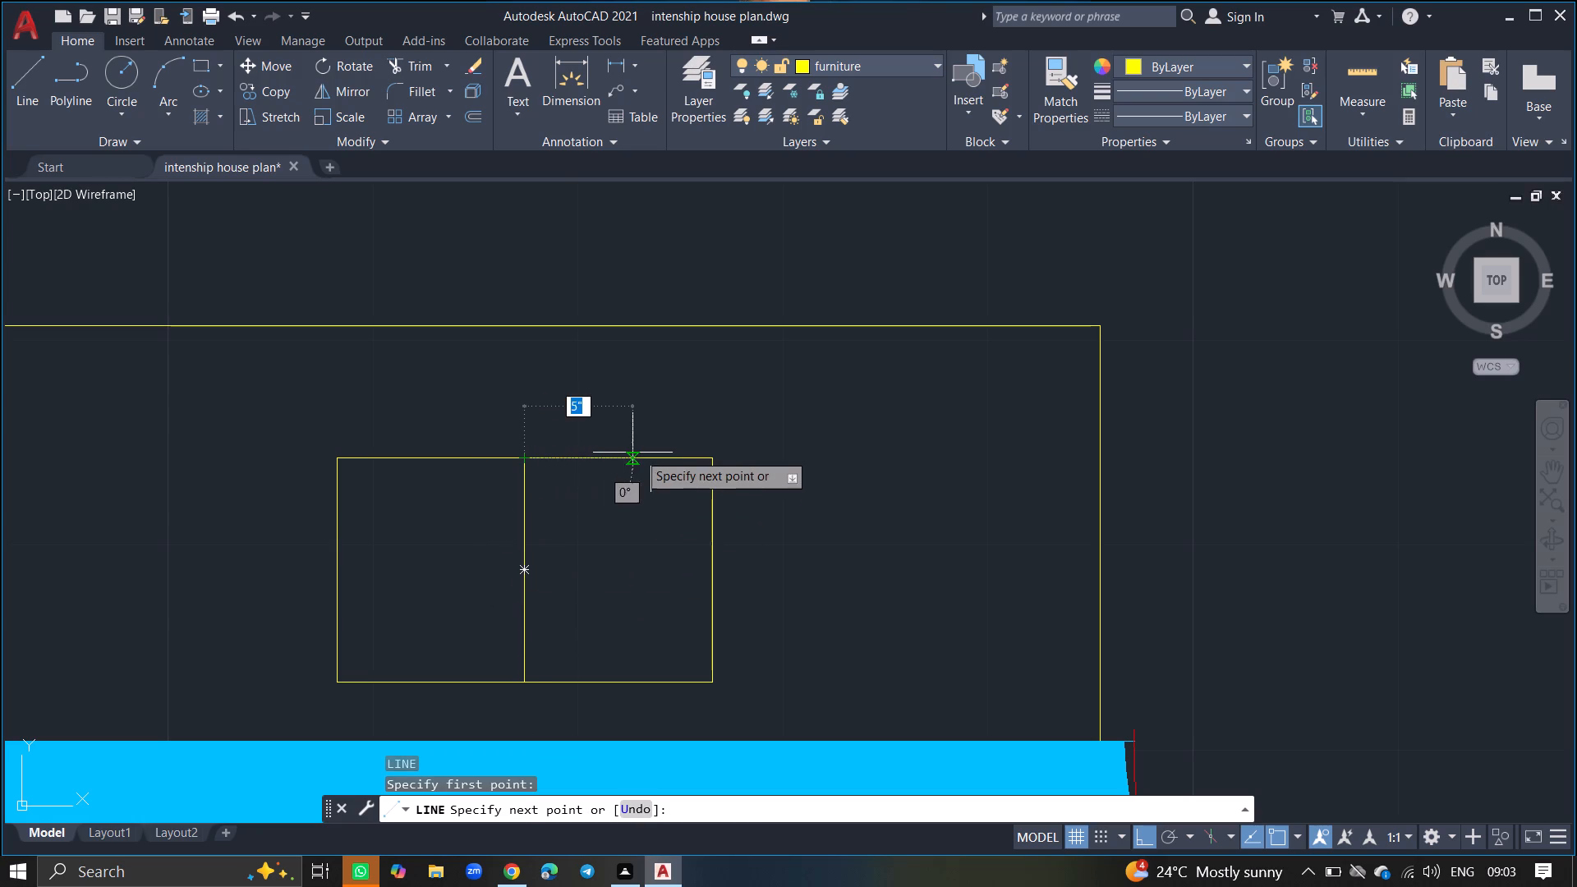
pyautogui.click(708, 460)
pyautogui.press('Return')
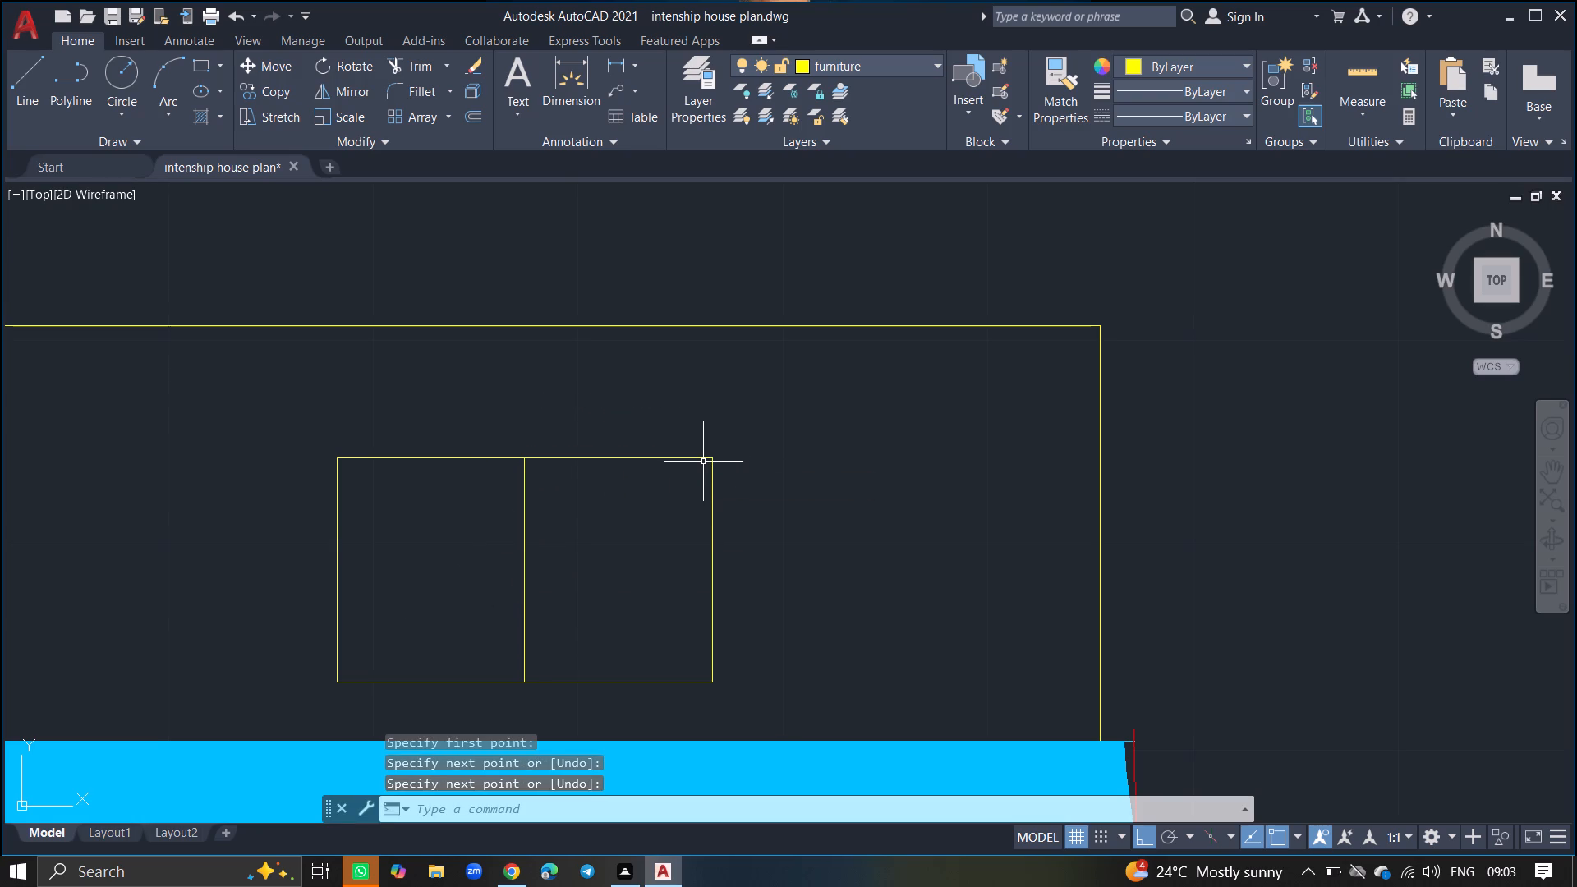
# Offset the short horizontal line on the fixture's north edge 1" south, within the east compartment.
pyautogui.keyDown('ctrl'); pyautogui.scroll(4, 703, 456); pyautogui.keyUp('ctrl')
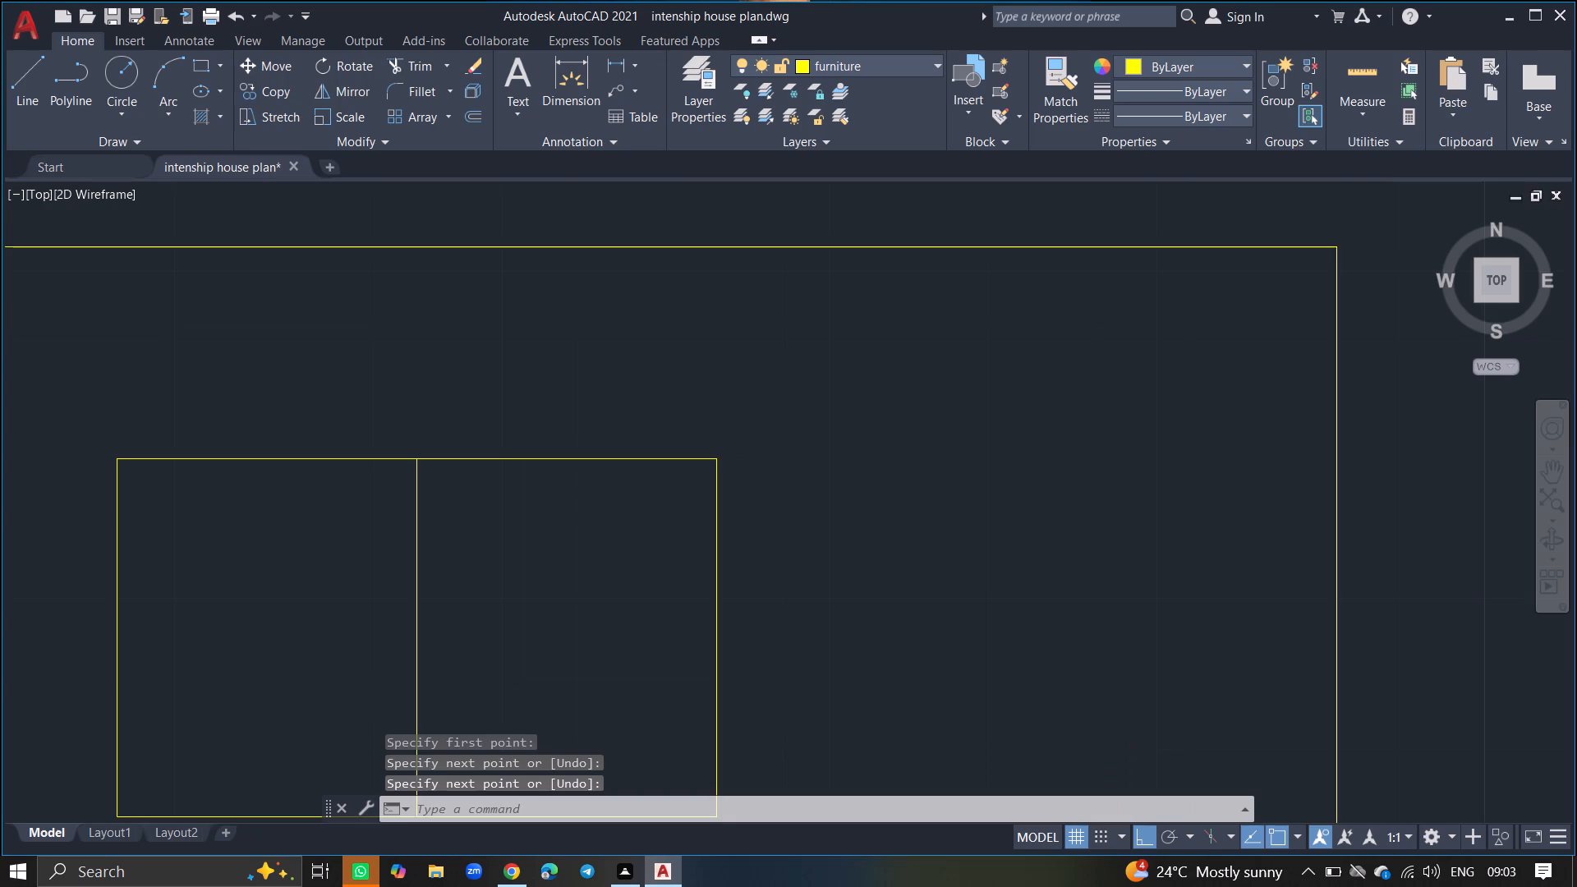
pyautogui.moveTo(702, 459); pyautogui.dragTo(664, 537)
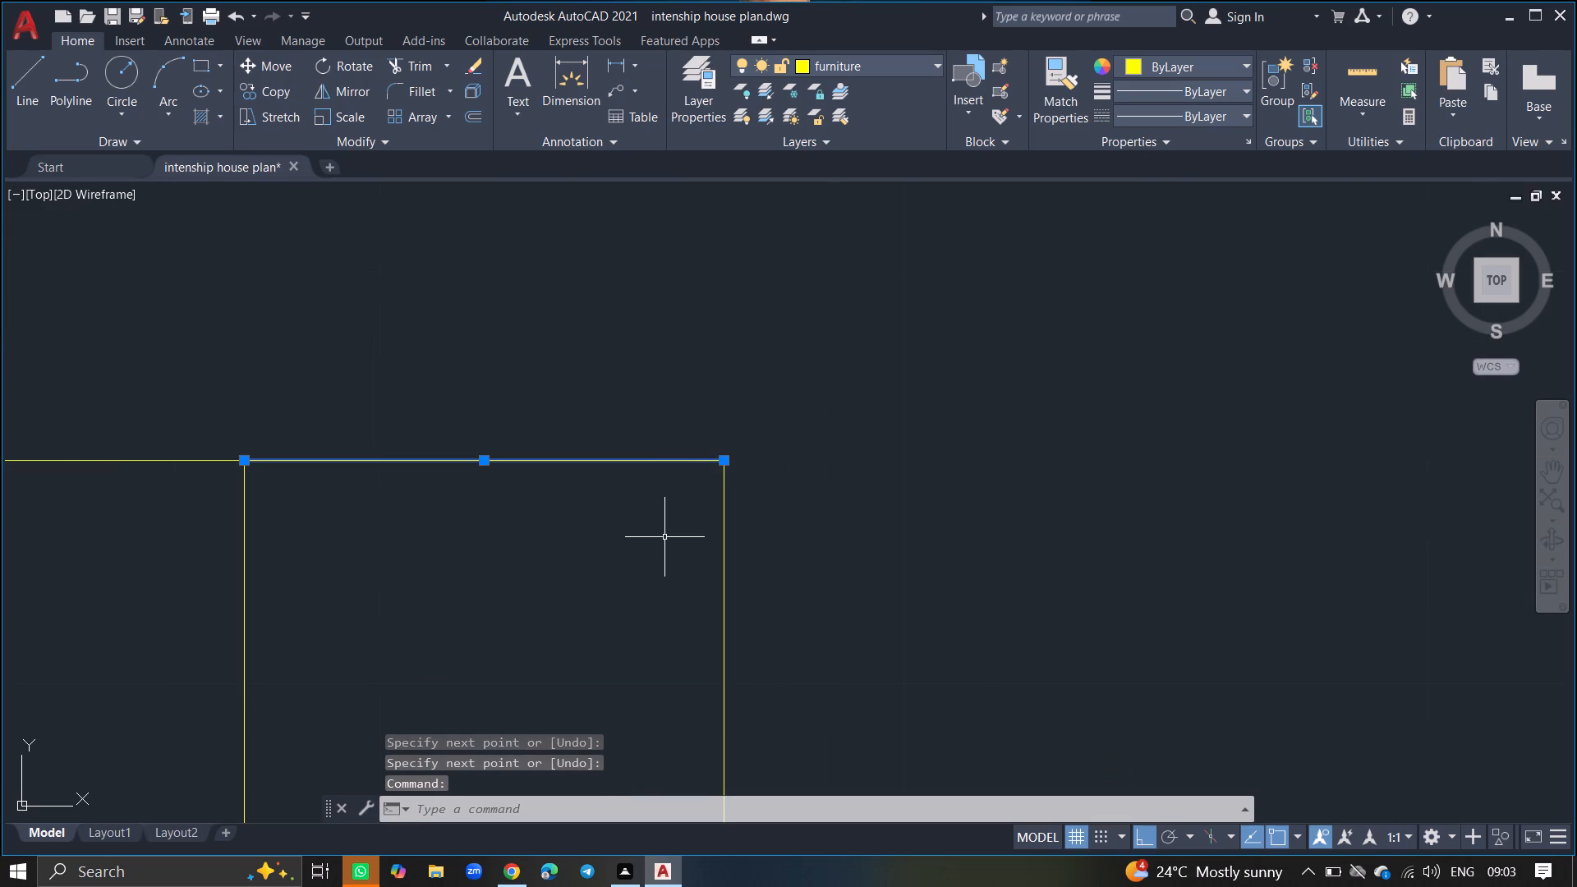
pyautogui.press('c')
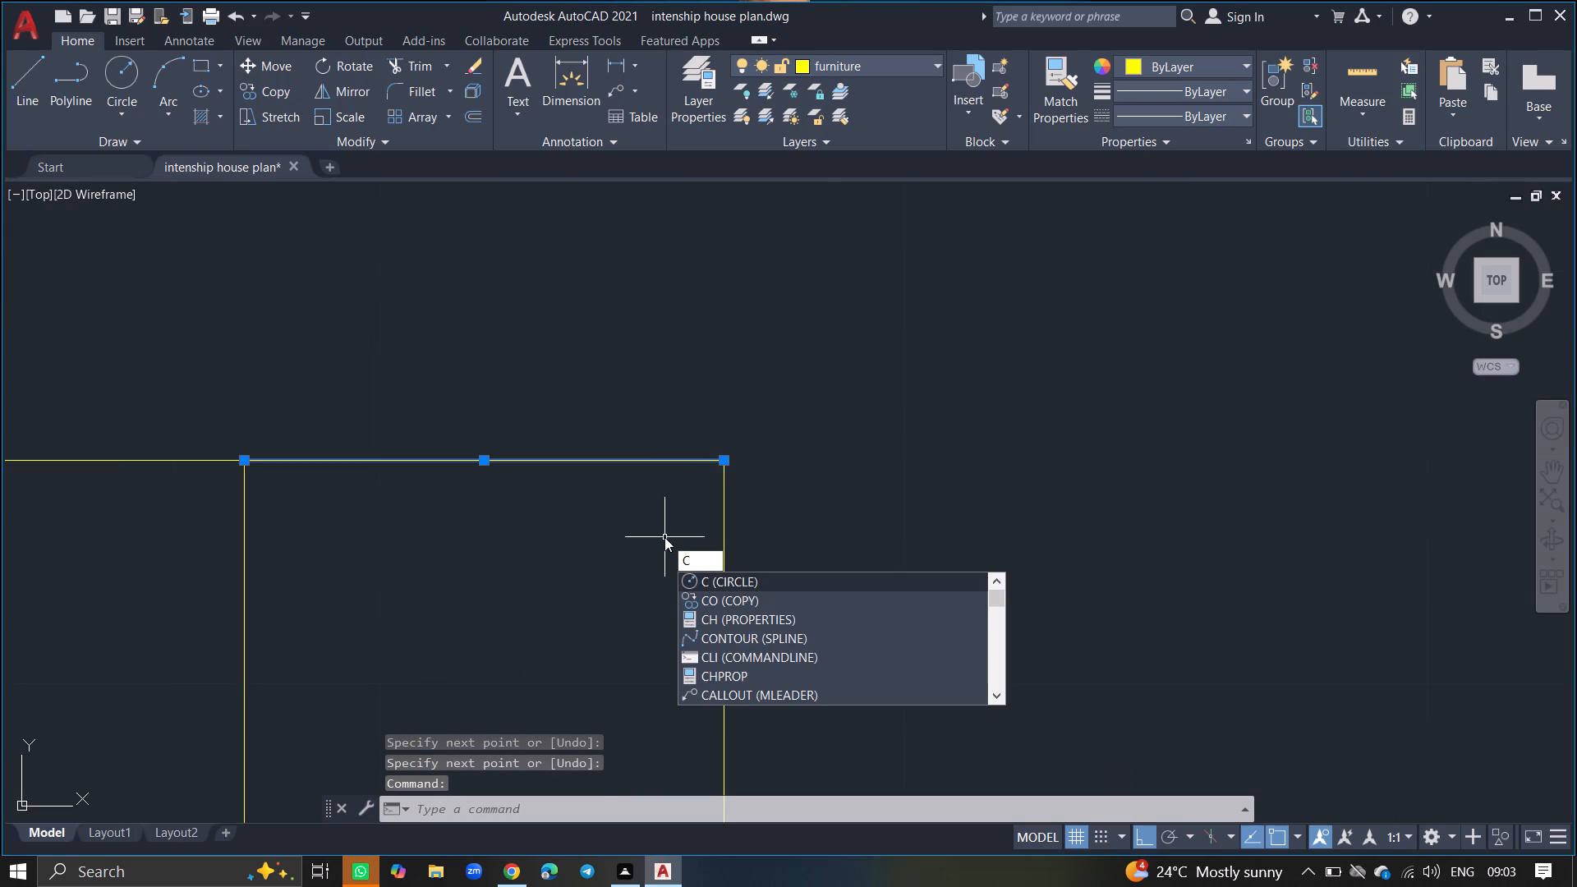
pyautogui.press('BackSpace')
pyautogui.write('OFF')
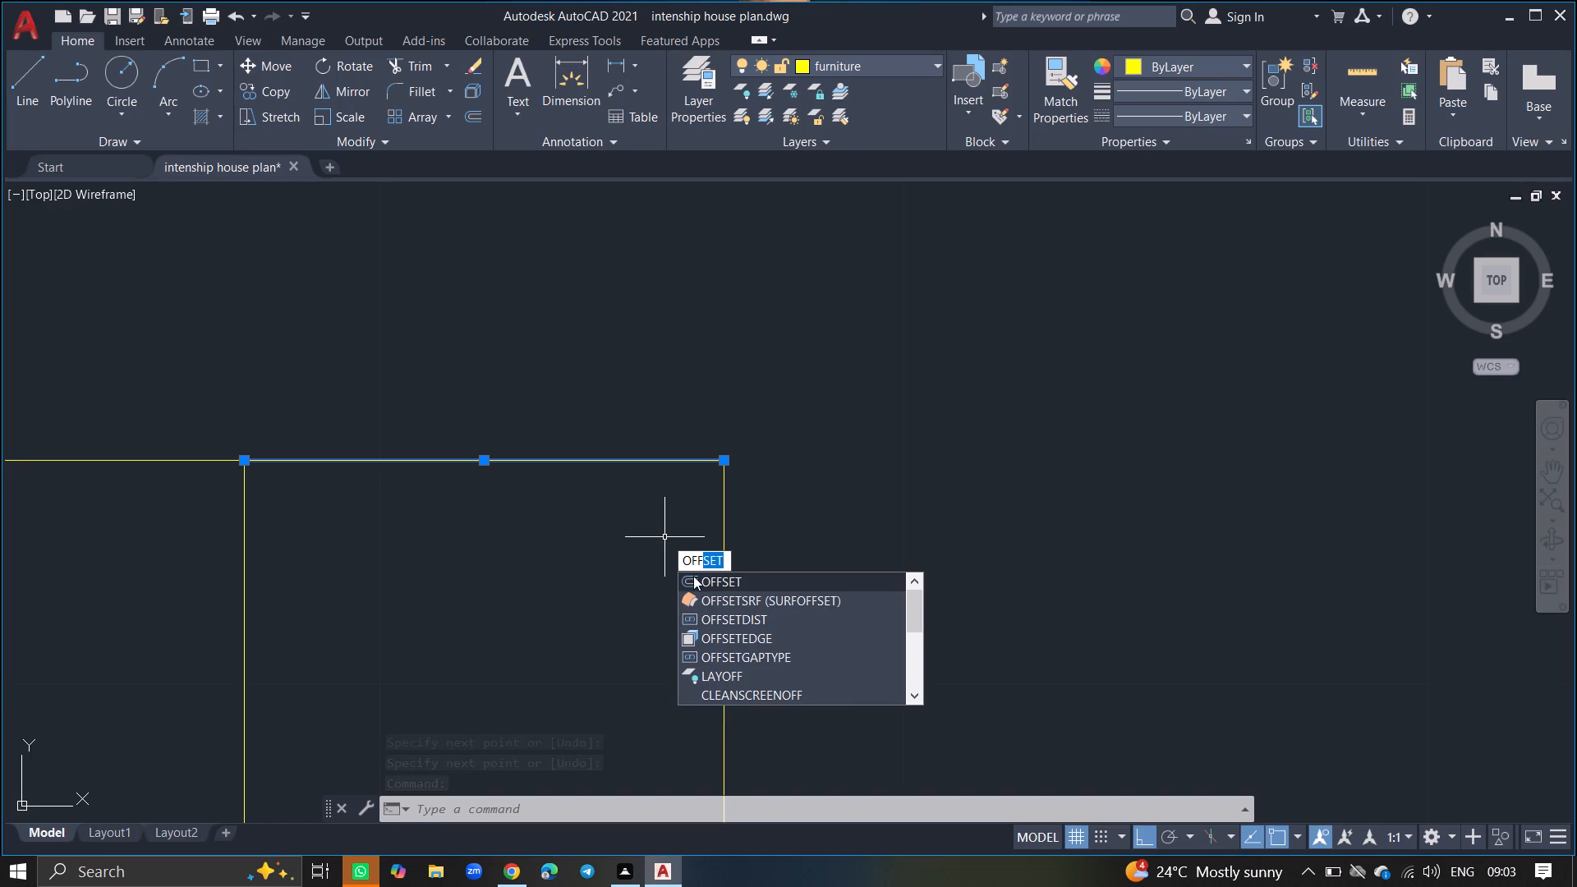
pyautogui.click(693, 577)
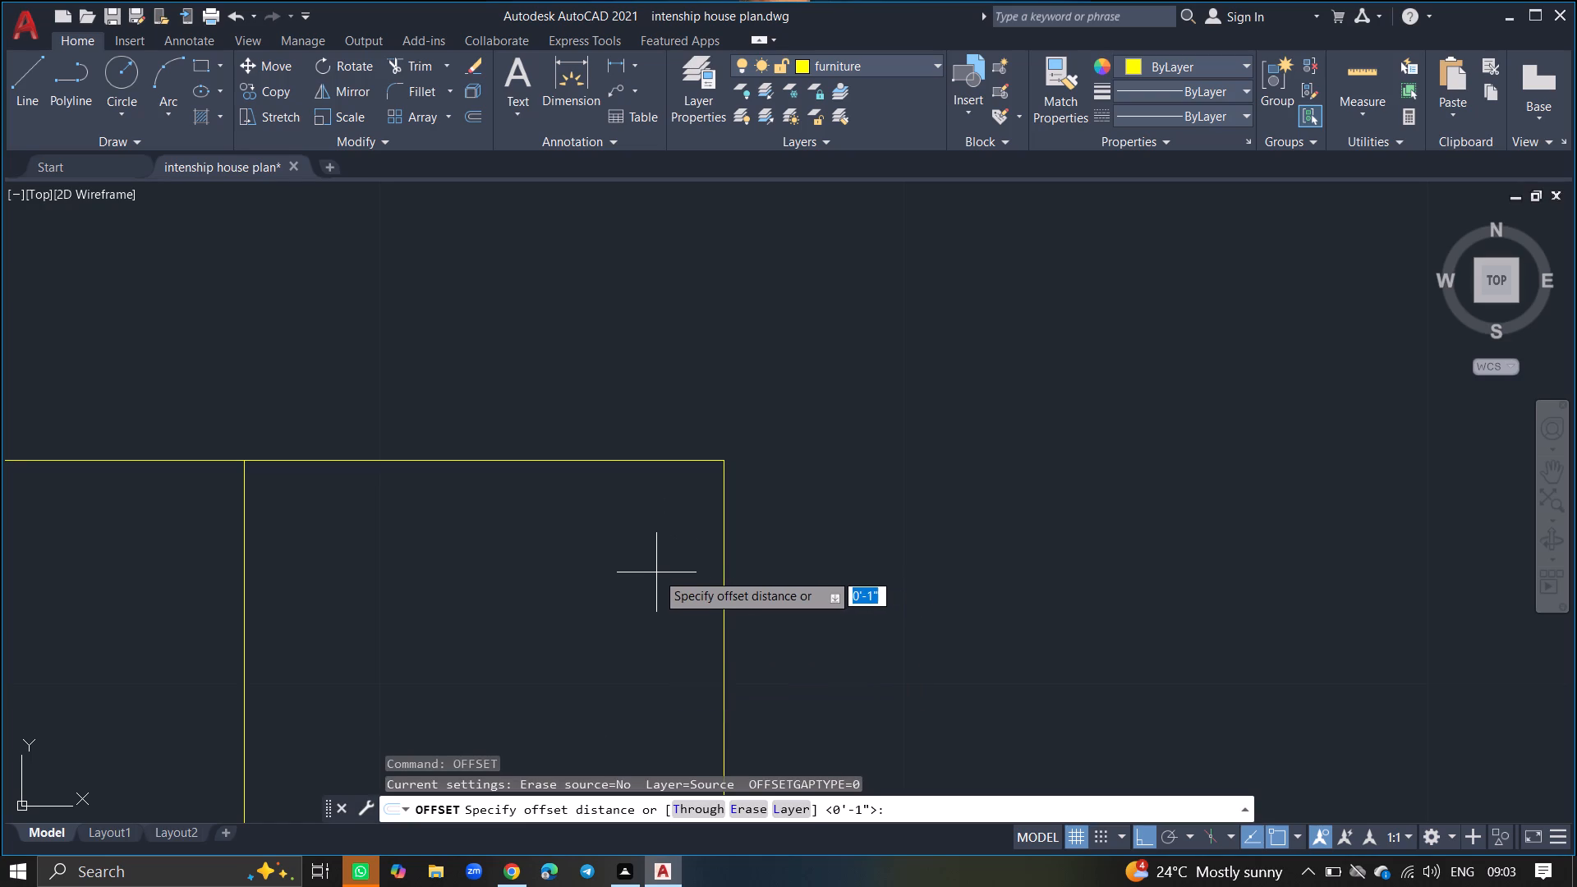
pyautogui.press('Return')
pyautogui.click(656, 572)
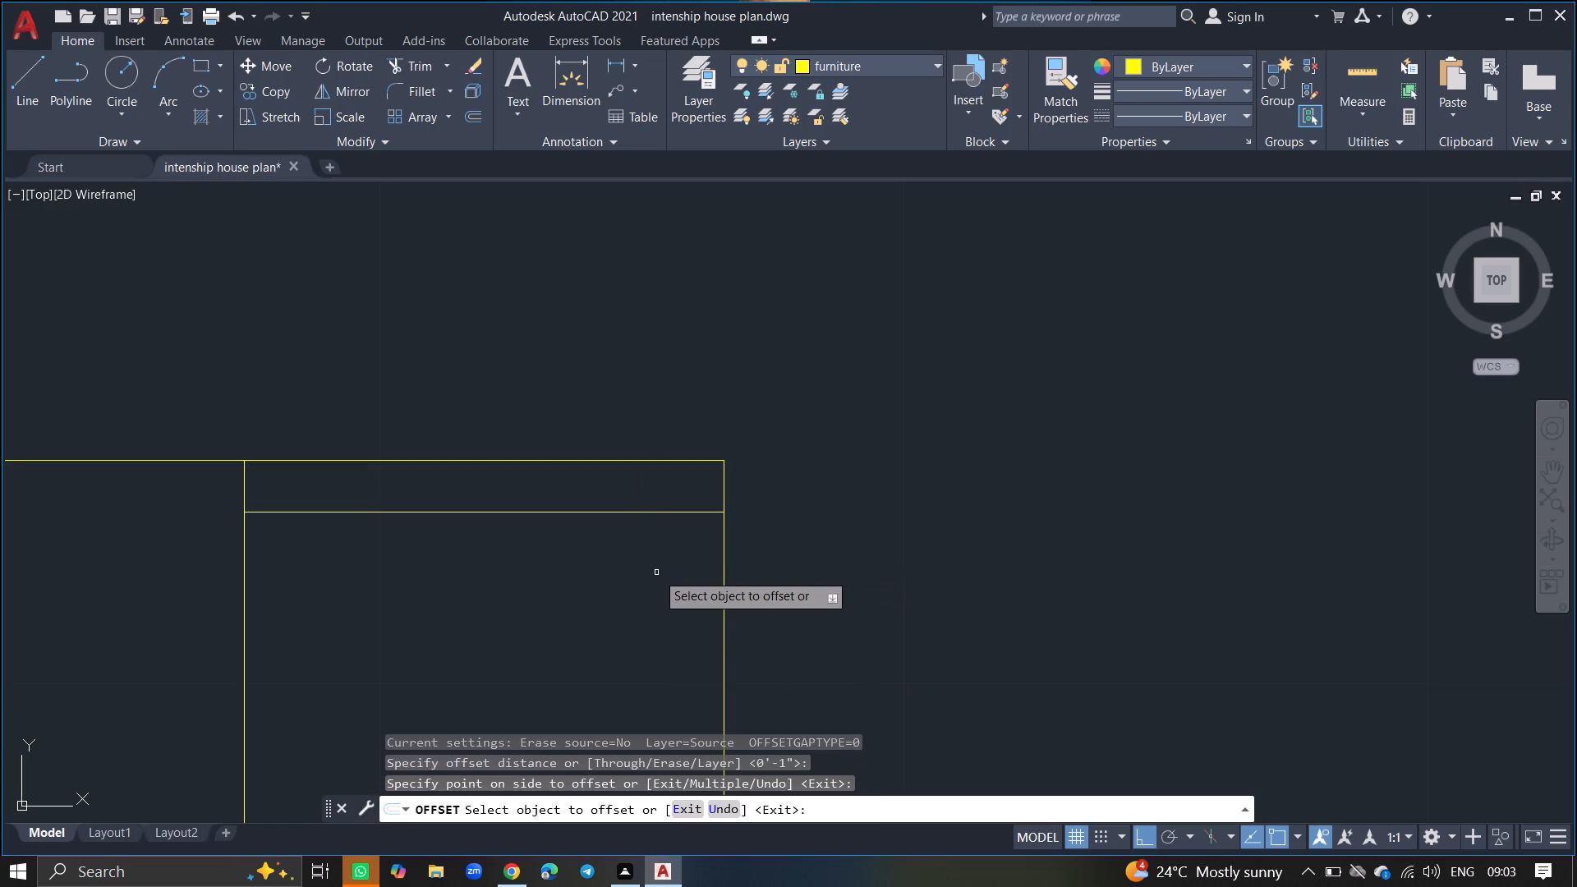
# Add five more horizontal lines in the east compartment, offsetting each newest line 1" further south.
pyautogui.keyDown('ctrl'); pyautogui.scroll(-3, 656, 572); pyautogui.keyUp('ctrl')
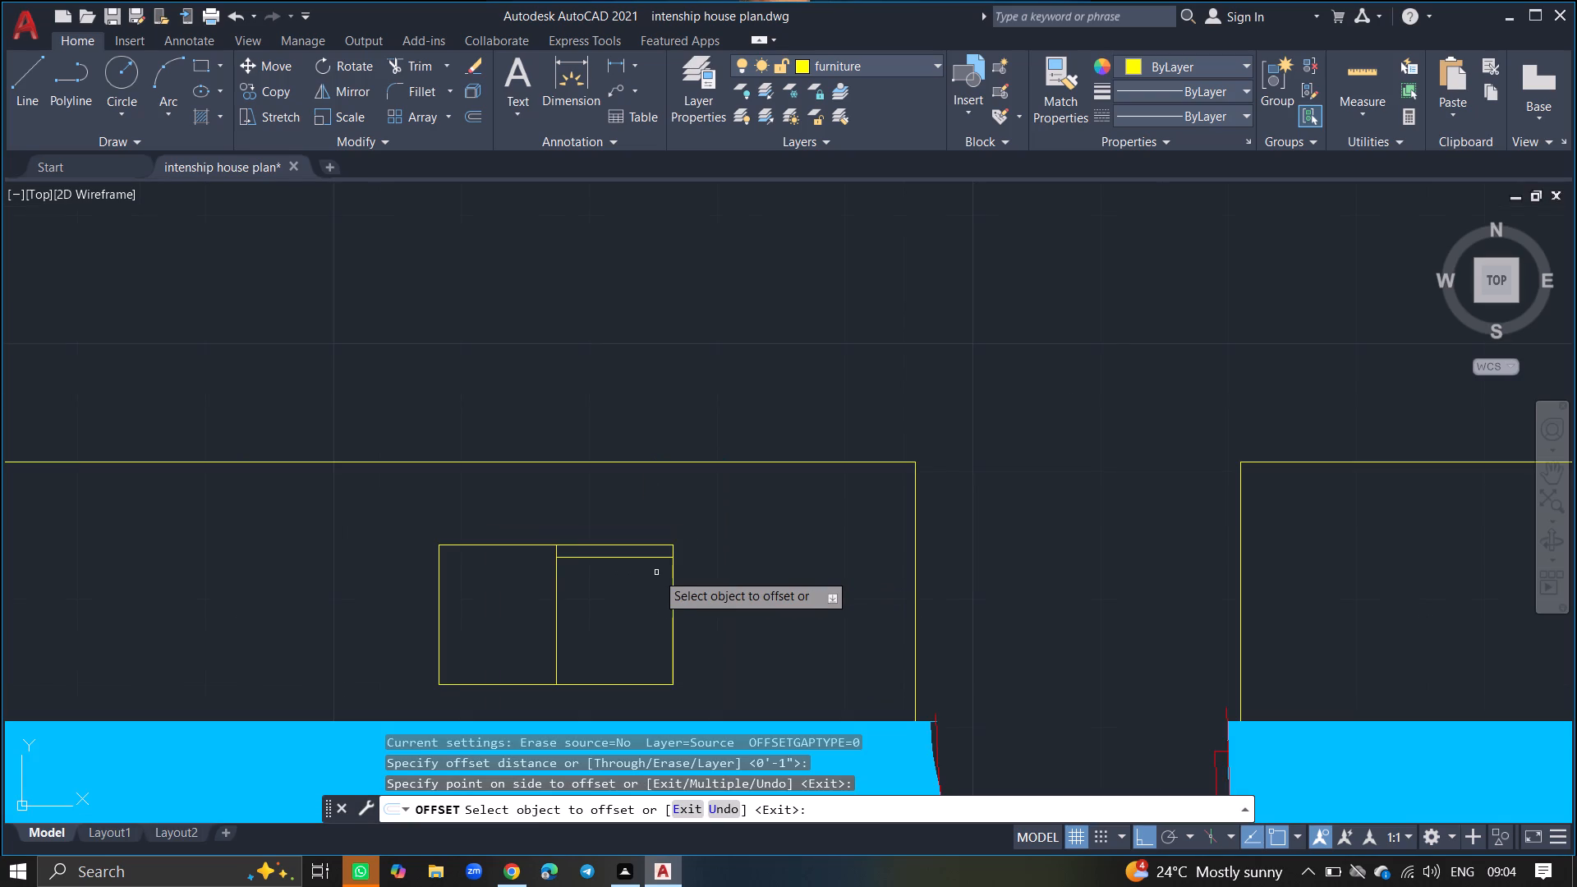
pyautogui.moveTo(657, 558); pyautogui.dragTo(655, 591)
pyautogui.click(655, 591)
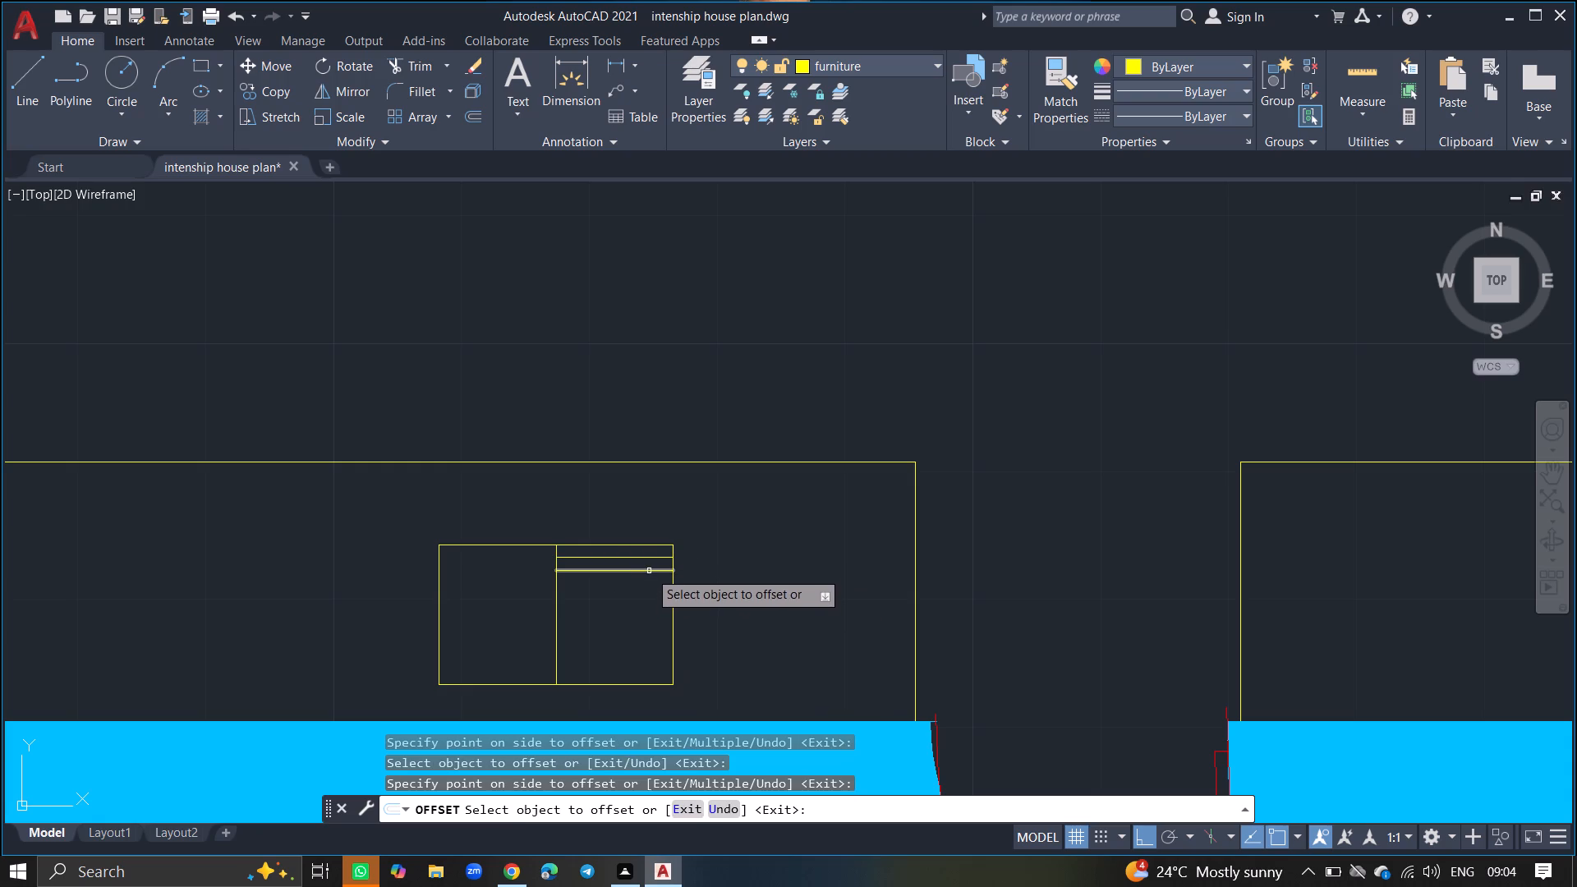
pyautogui.click(649, 571)
pyautogui.click(646, 613)
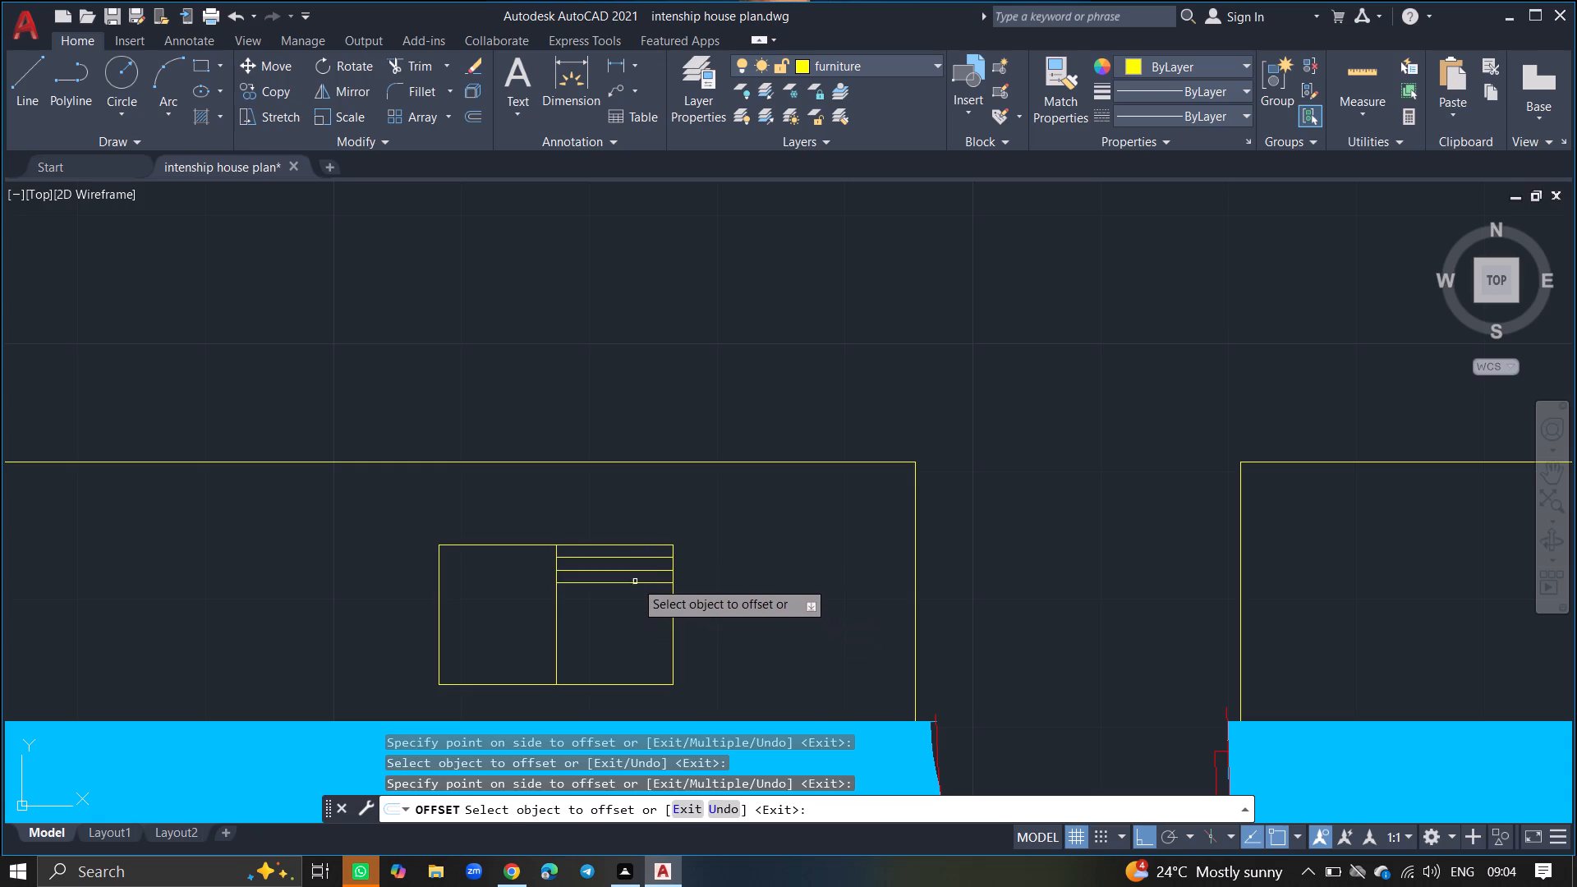
pyautogui.click(634, 585)
pyautogui.click(610, 687)
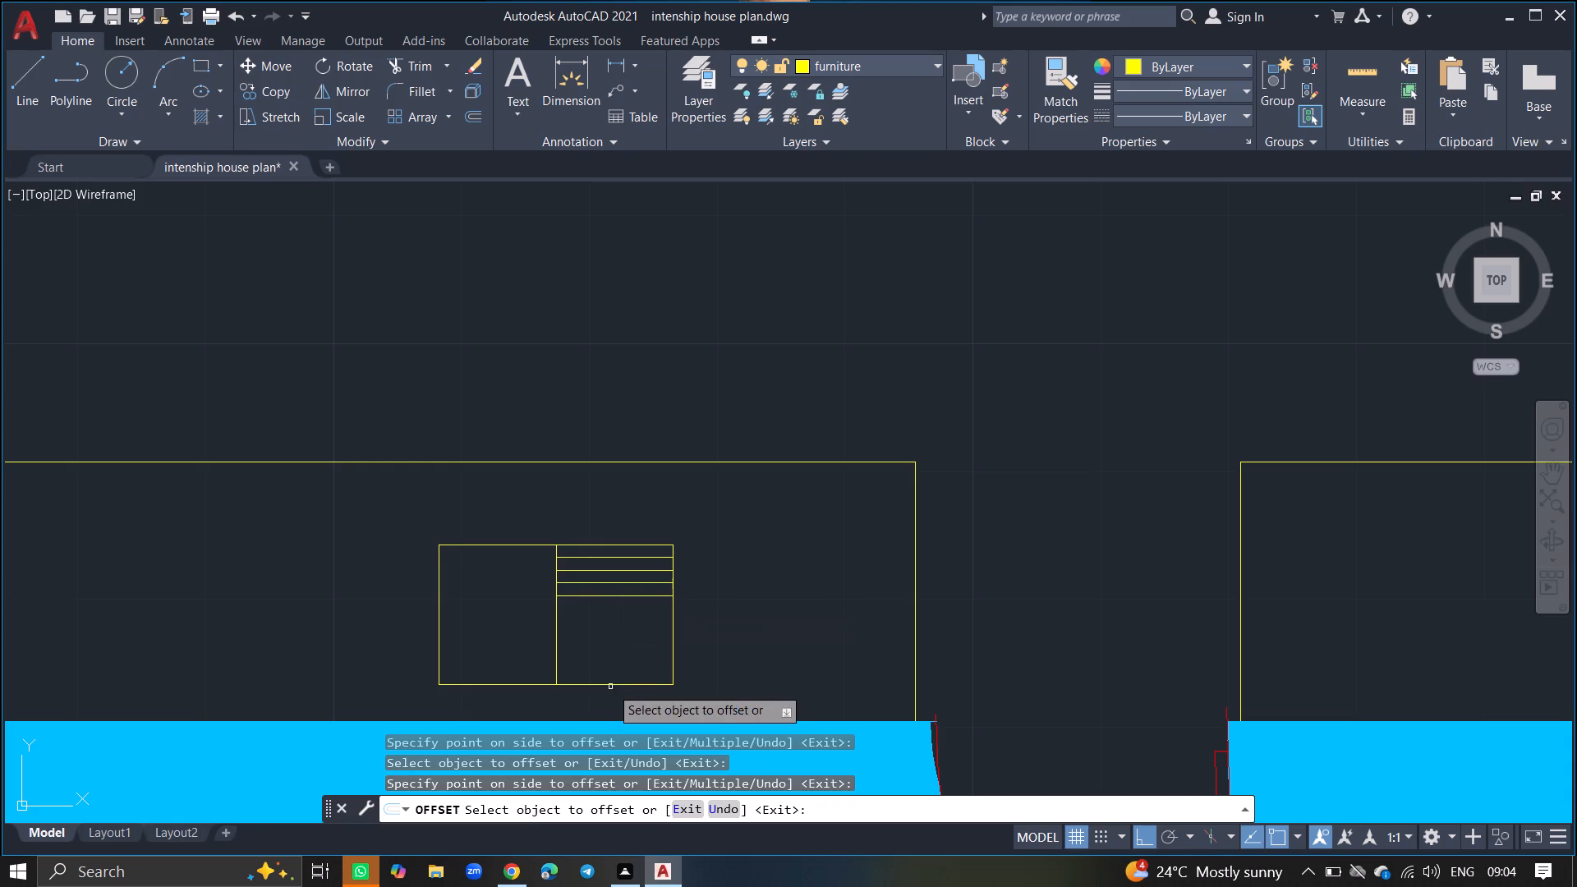
pyautogui.moveTo(605, 597); pyautogui.dragTo(607, 618)
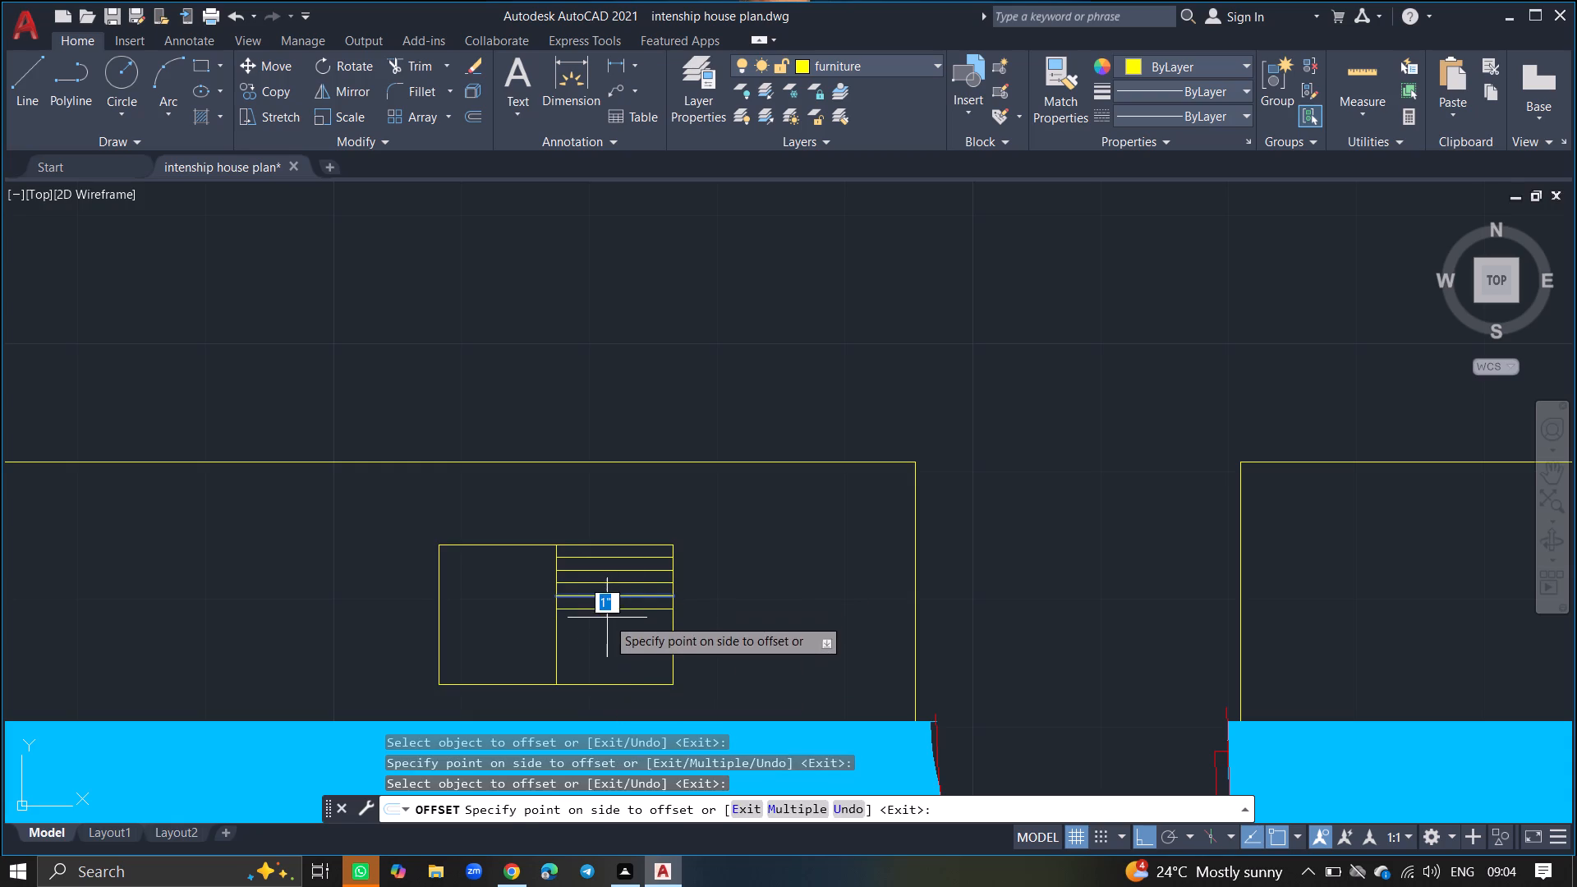
pyautogui.click(607, 618)
pyautogui.moveTo(607, 610); pyautogui.dragTo(600, 633)
pyautogui.click(600, 633)
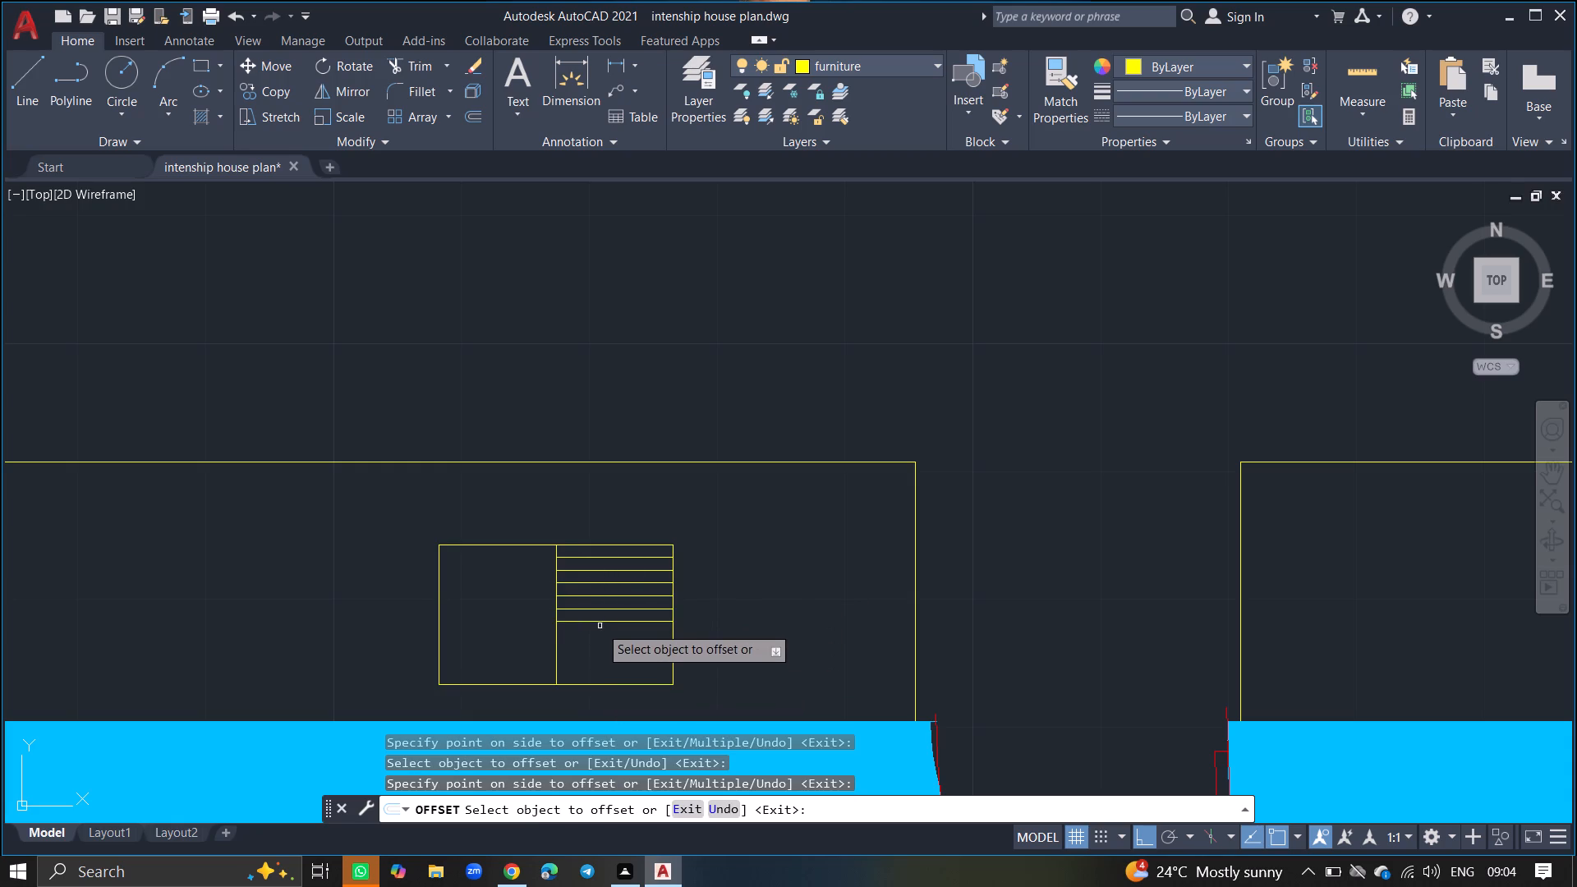
# Continue the 1" offsets southward until horizontal lines fill the east compartment down to its south edge.
pyautogui.click(600, 623)
pyautogui.click(600, 650)
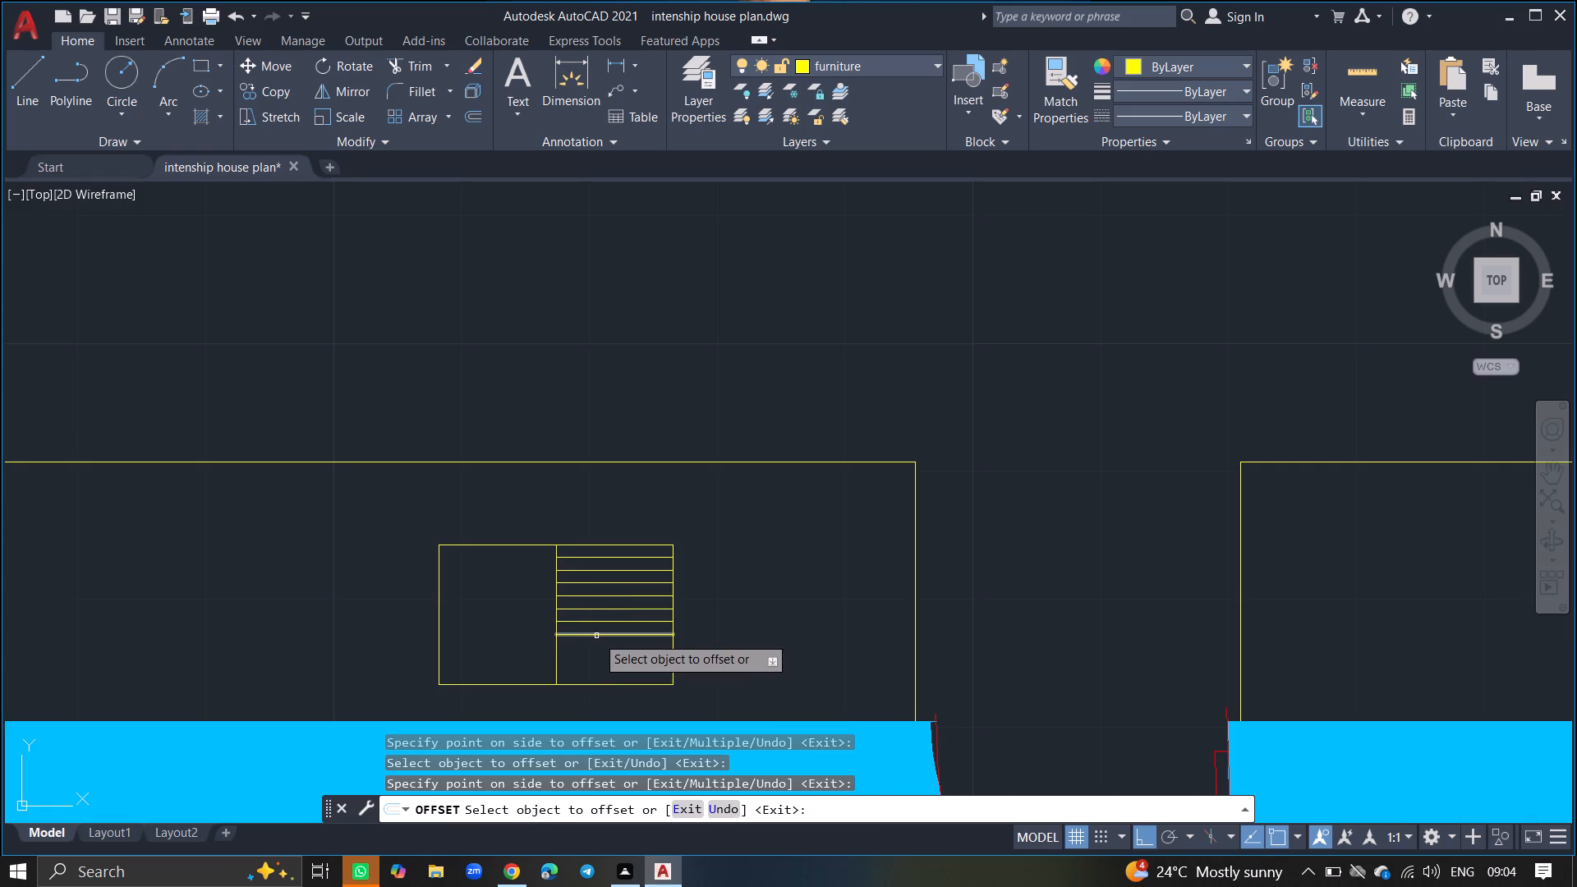
pyautogui.moveTo(596, 636); pyautogui.dragTo(592, 649)
pyautogui.click(592, 649)
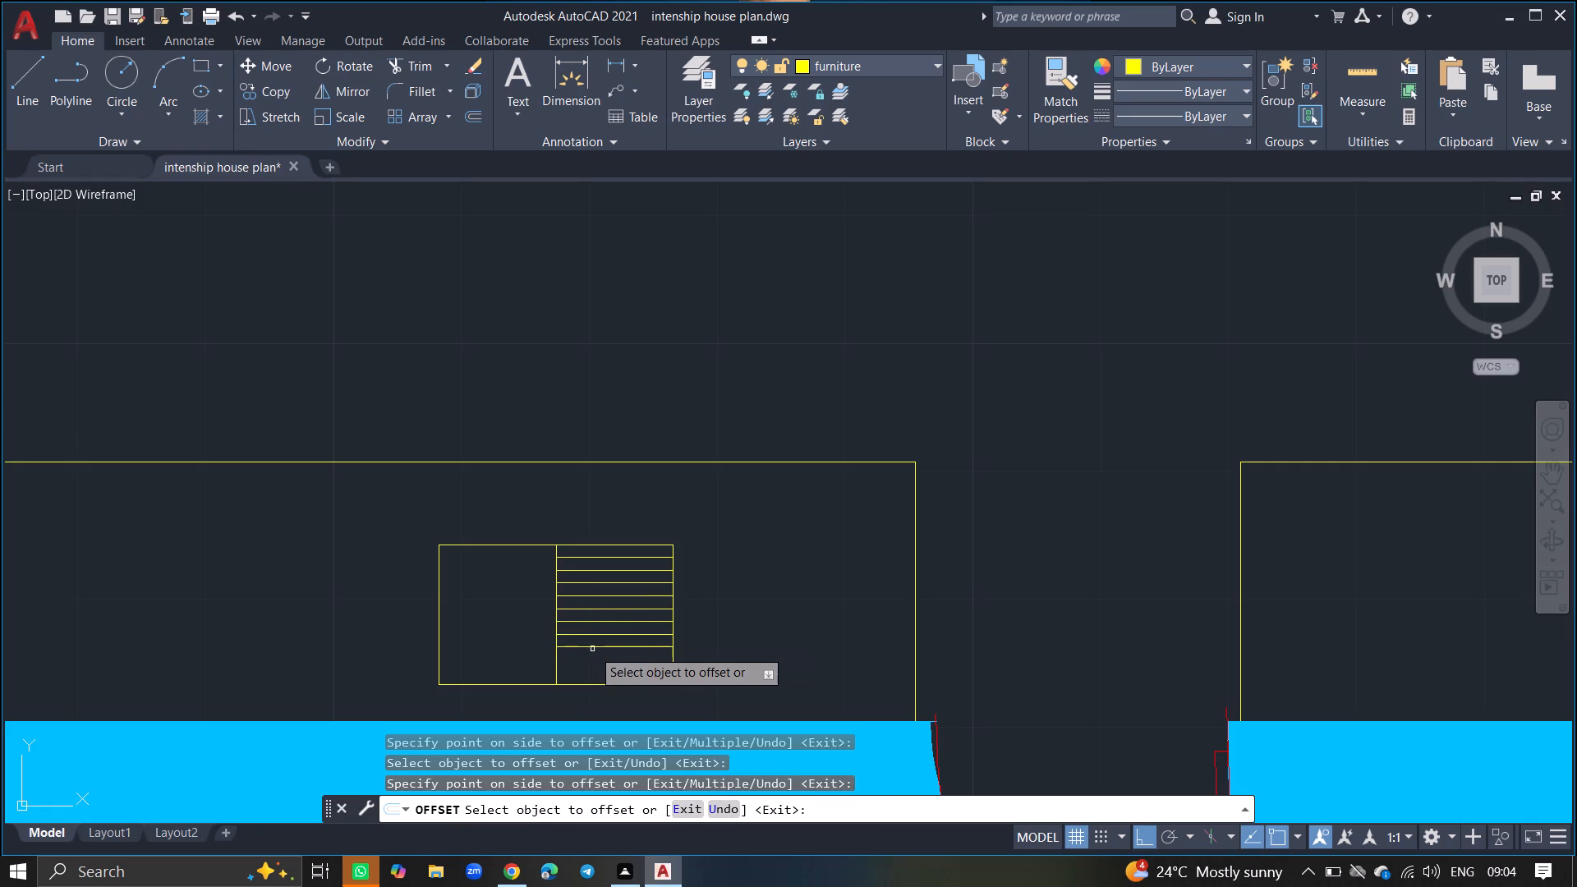
pyautogui.keyDown('ctrl'); pyautogui.scroll(4, 592, 649); pyautogui.keyUp('ctrl')
pyautogui.click(592, 649)
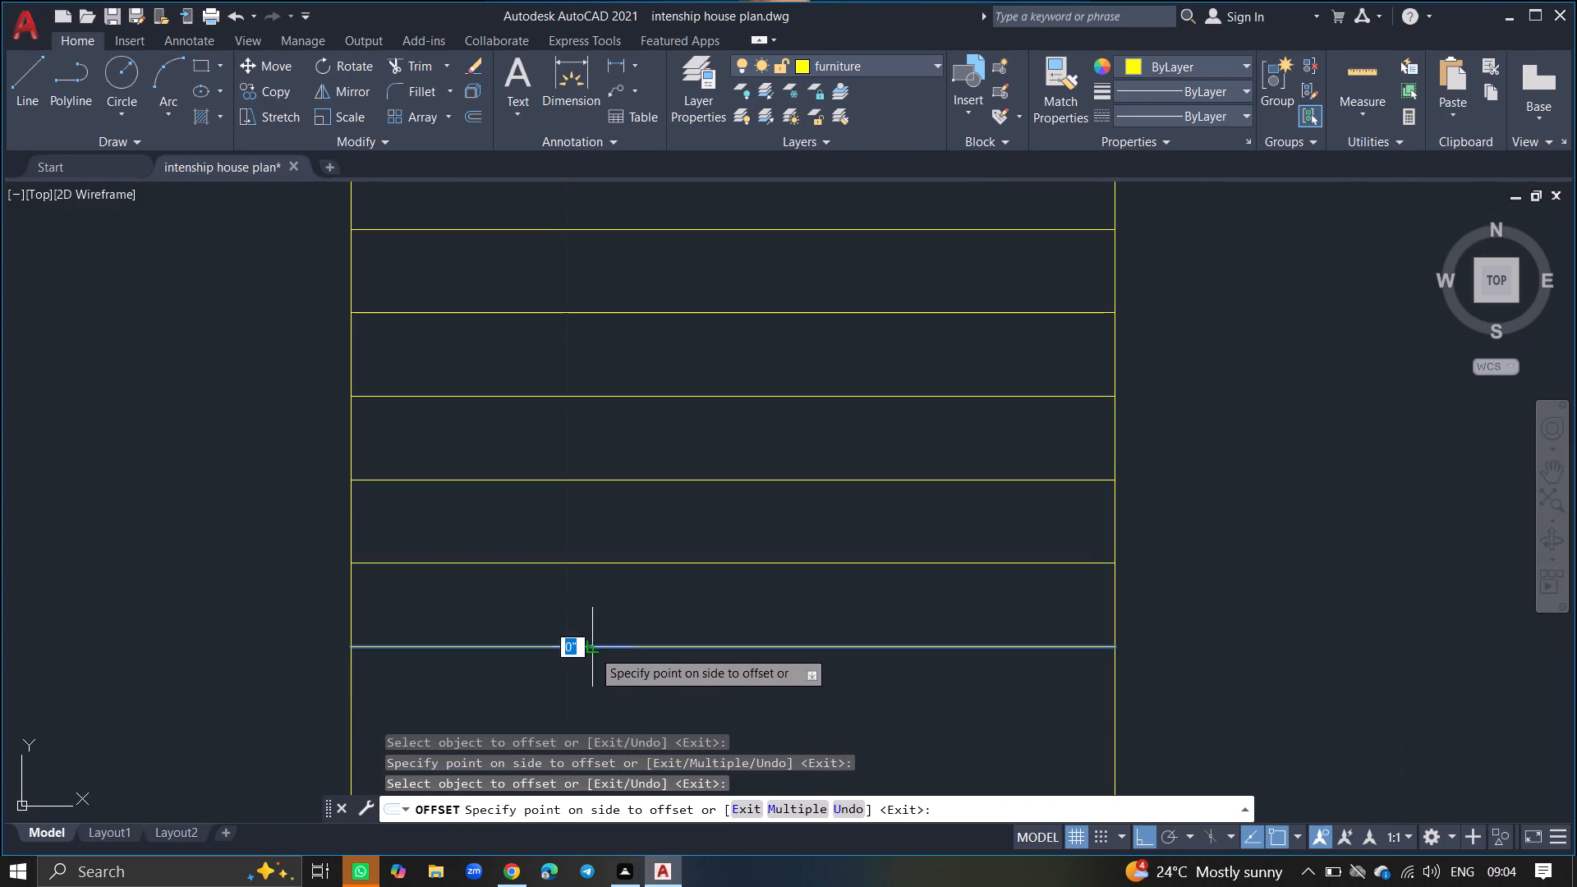
pyautogui.click(586, 696)
pyautogui.keyDown('ctrl'); pyautogui.scroll(-2, 586, 696); pyautogui.keyUp('ctrl')
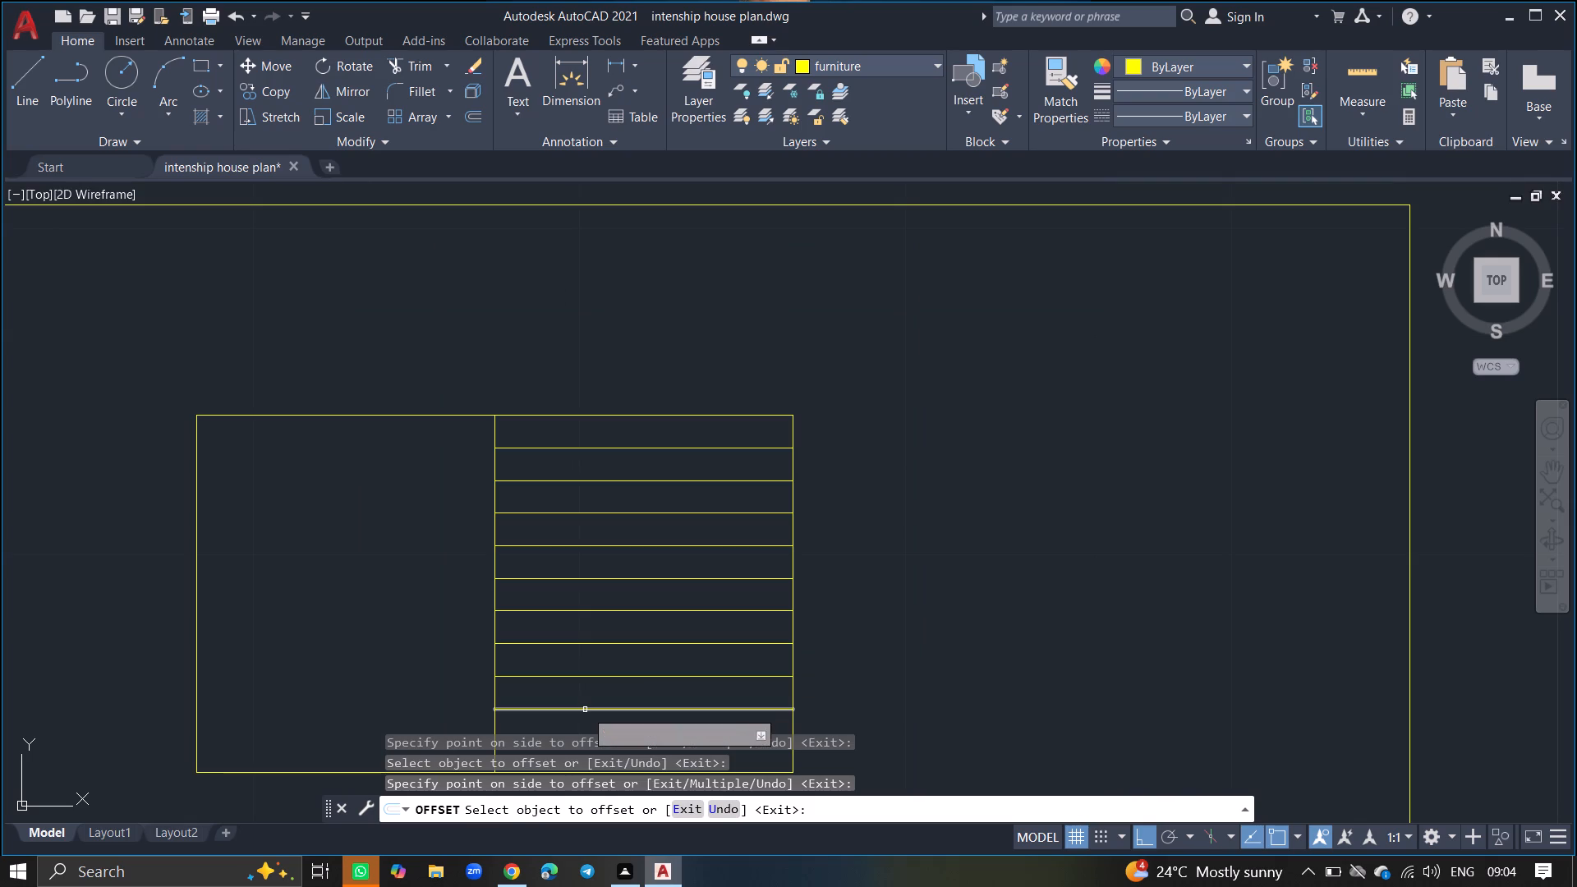
pyautogui.moveTo(585, 710); pyautogui.dragTo(585, 718)
pyautogui.click(585, 718)
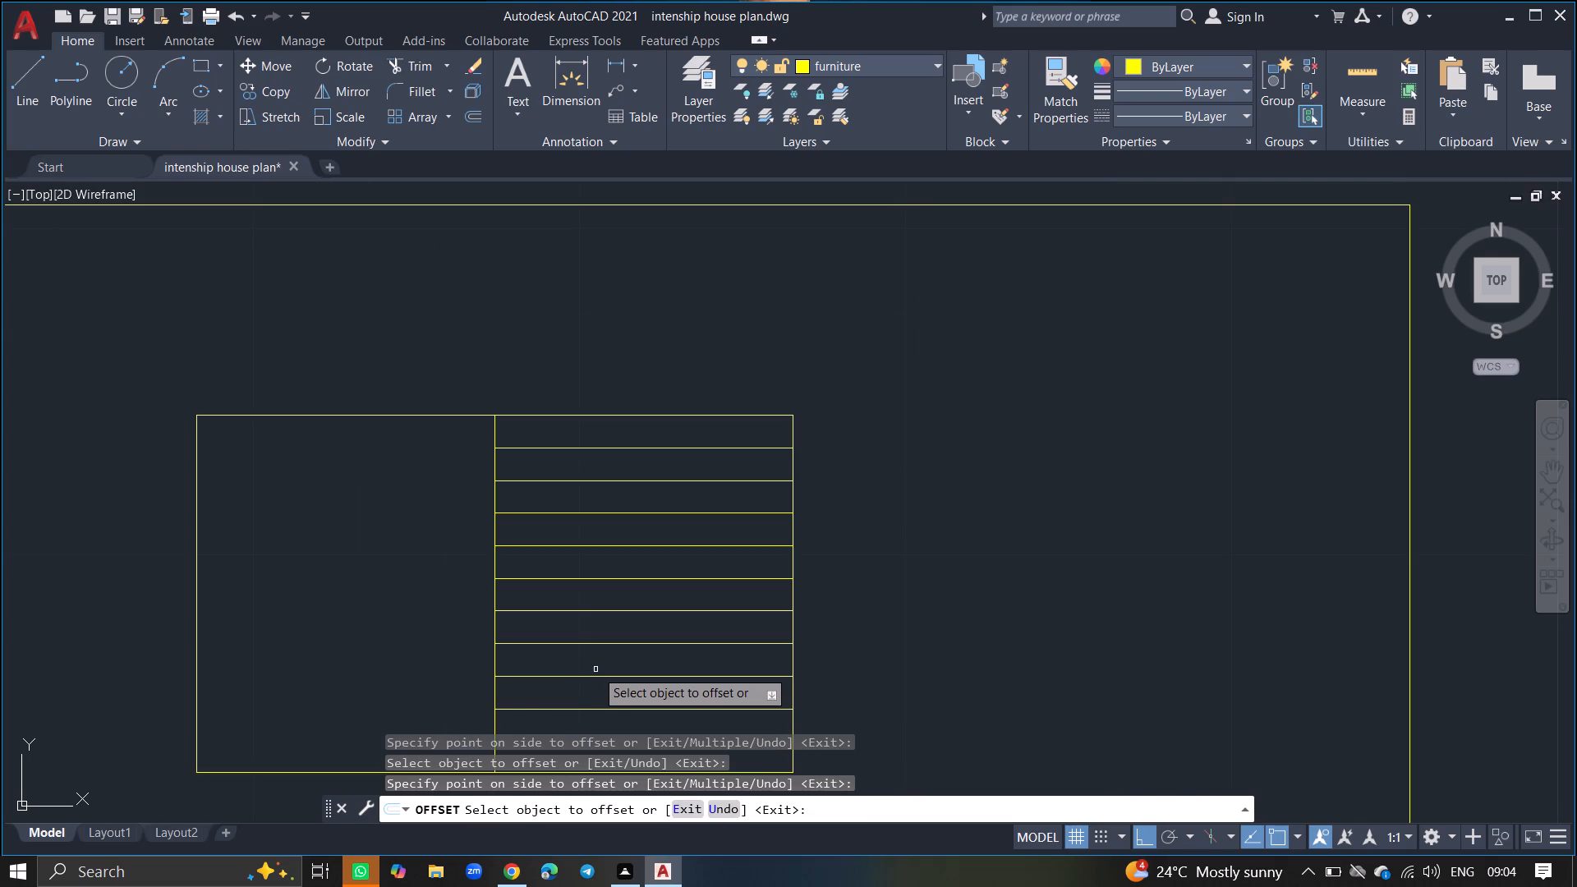
pyautogui.keyDown('ctrl'); pyautogui.scroll(-3, 595, 669); pyautogui.keyUp('ctrl')
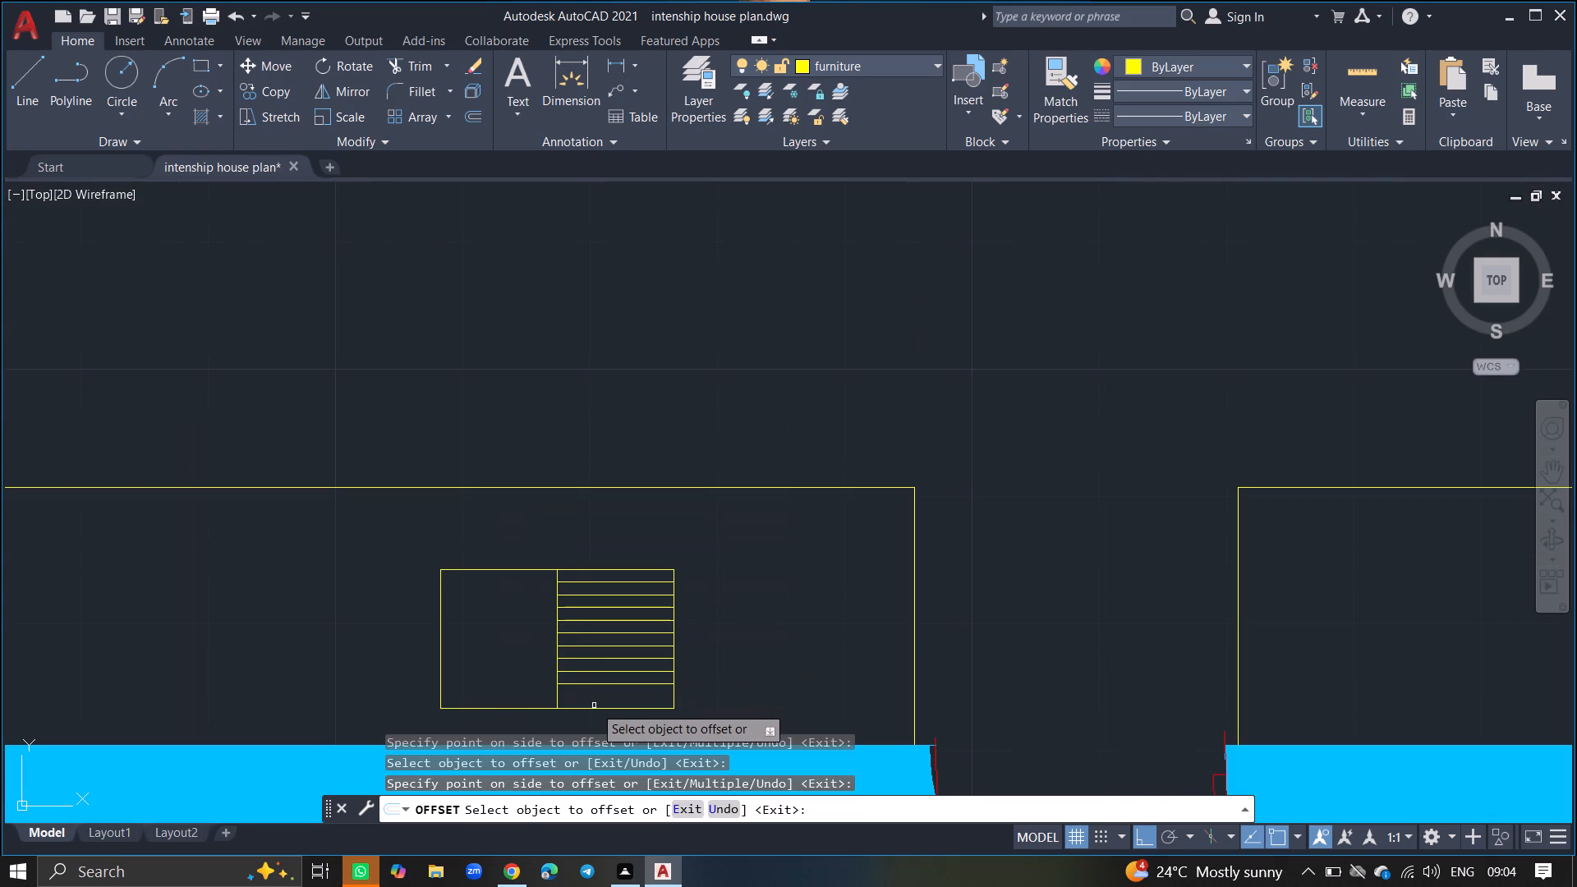
pyautogui.keyDown('ctrl'); pyautogui.scroll(2, 594, 704); pyautogui.keyUp('ctrl')
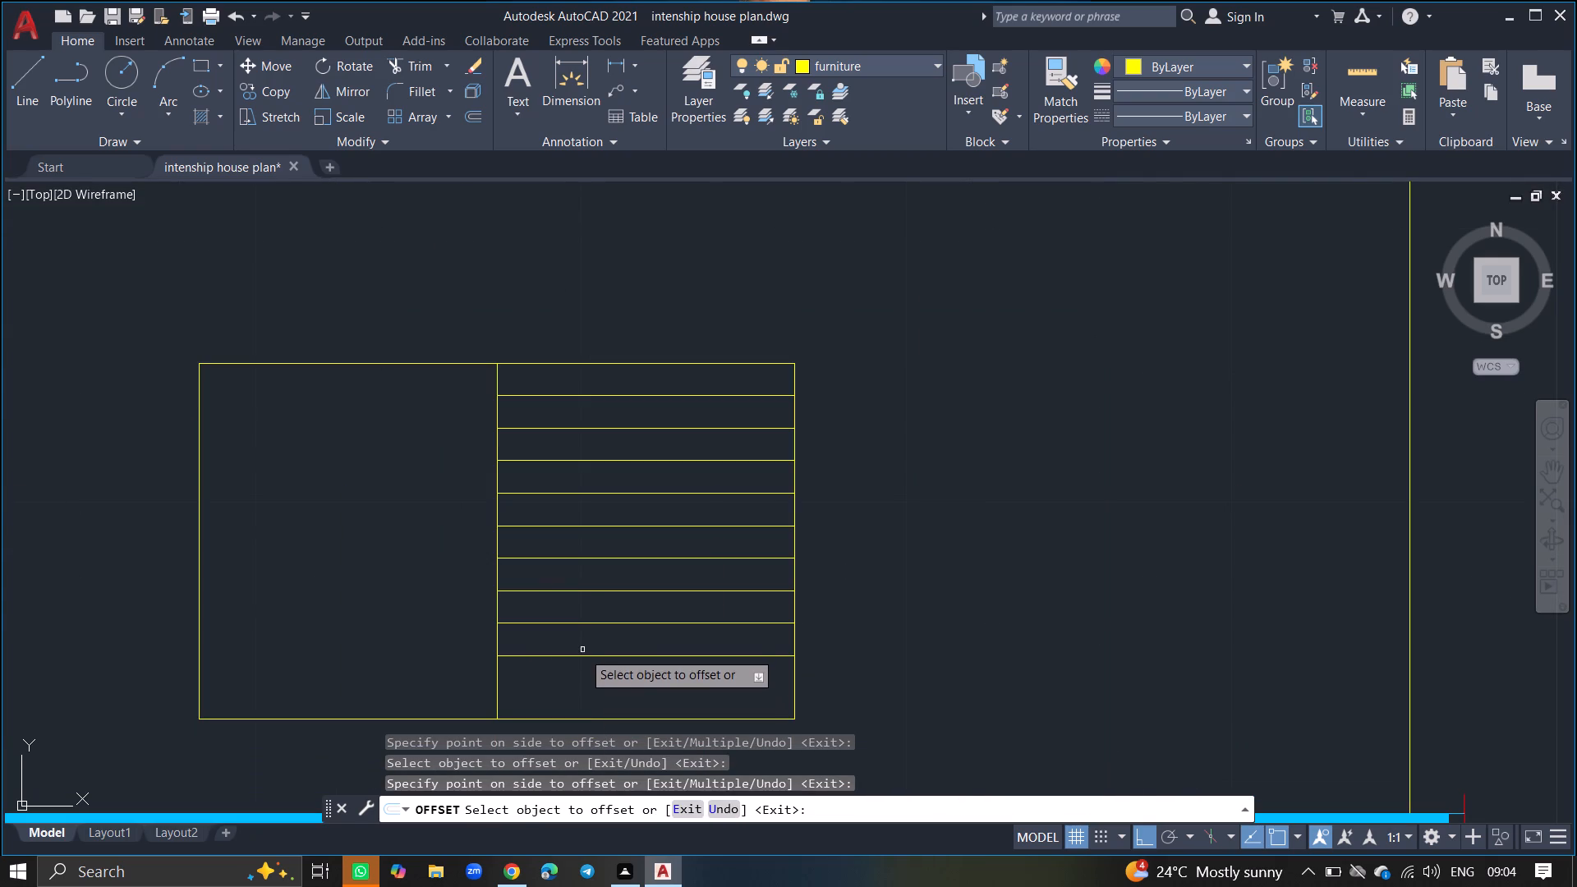
pyautogui.moveTo(582, 656); pyautogui.dragTo(578, 707)
pyautogui.click(578, 707)
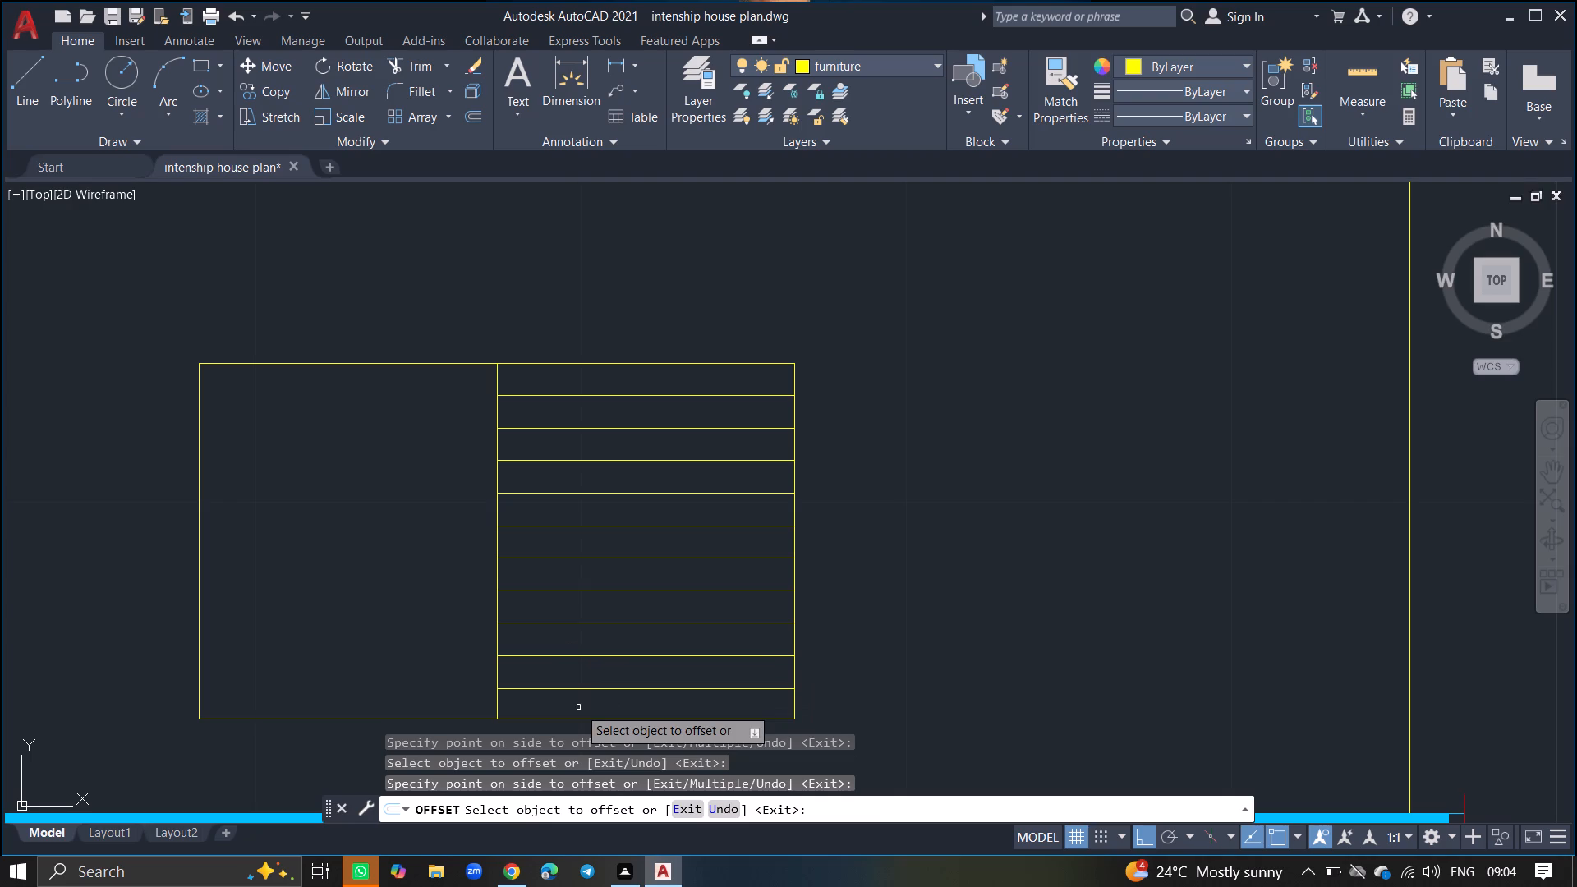
pyautogui.press('Return')
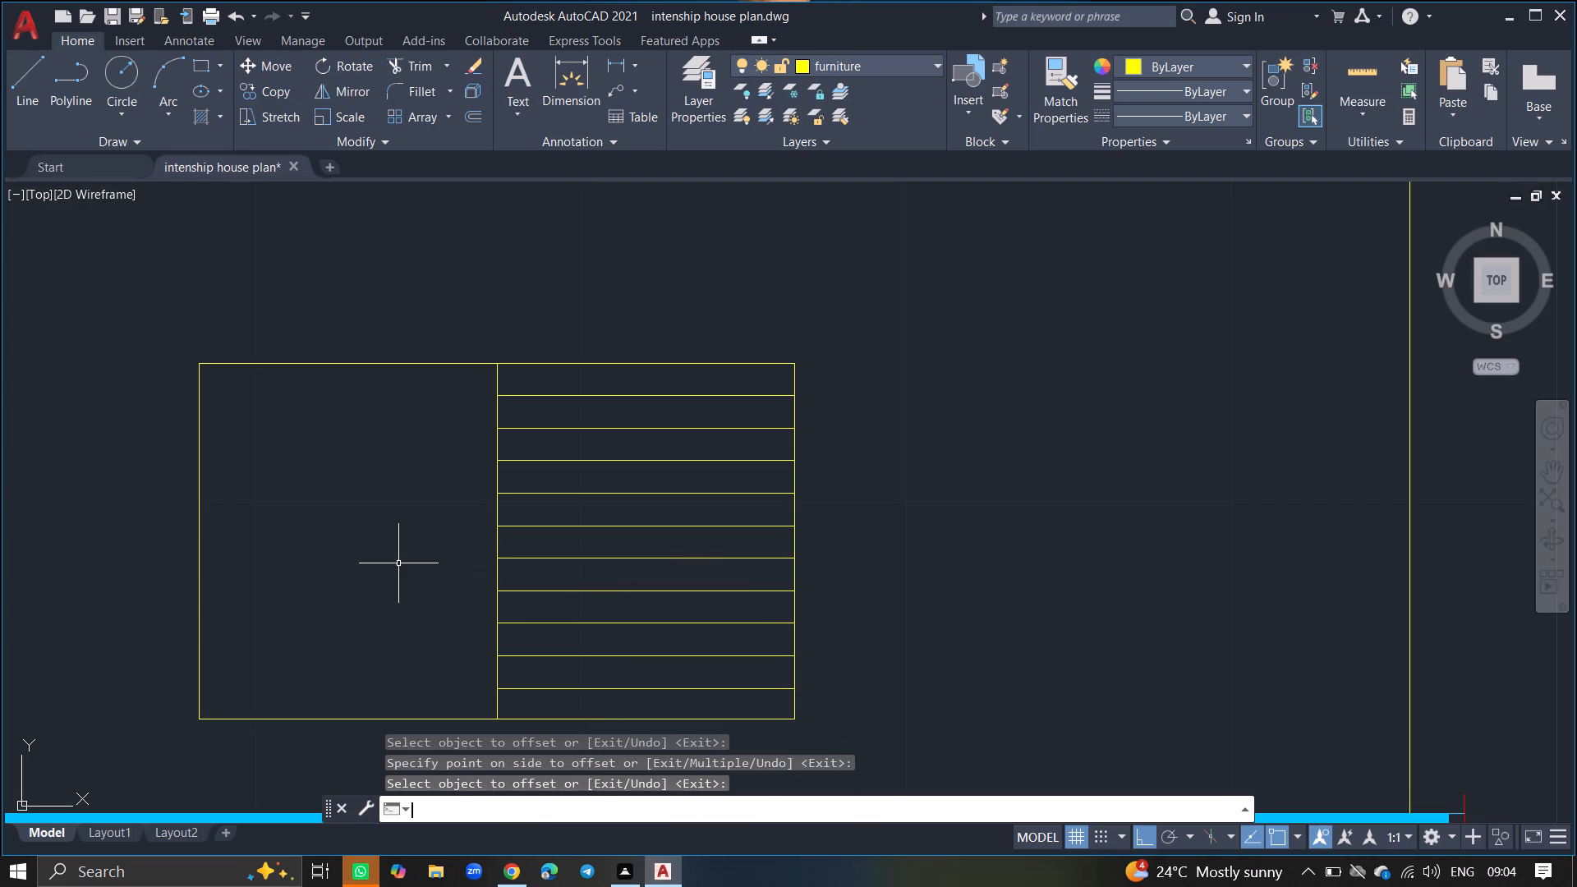
# Draw a circle of about 1" radius in the west compartment, about 5" west of the dividing line's midpoint.
pyautogui.press('c')
pyautogui.press('Return')
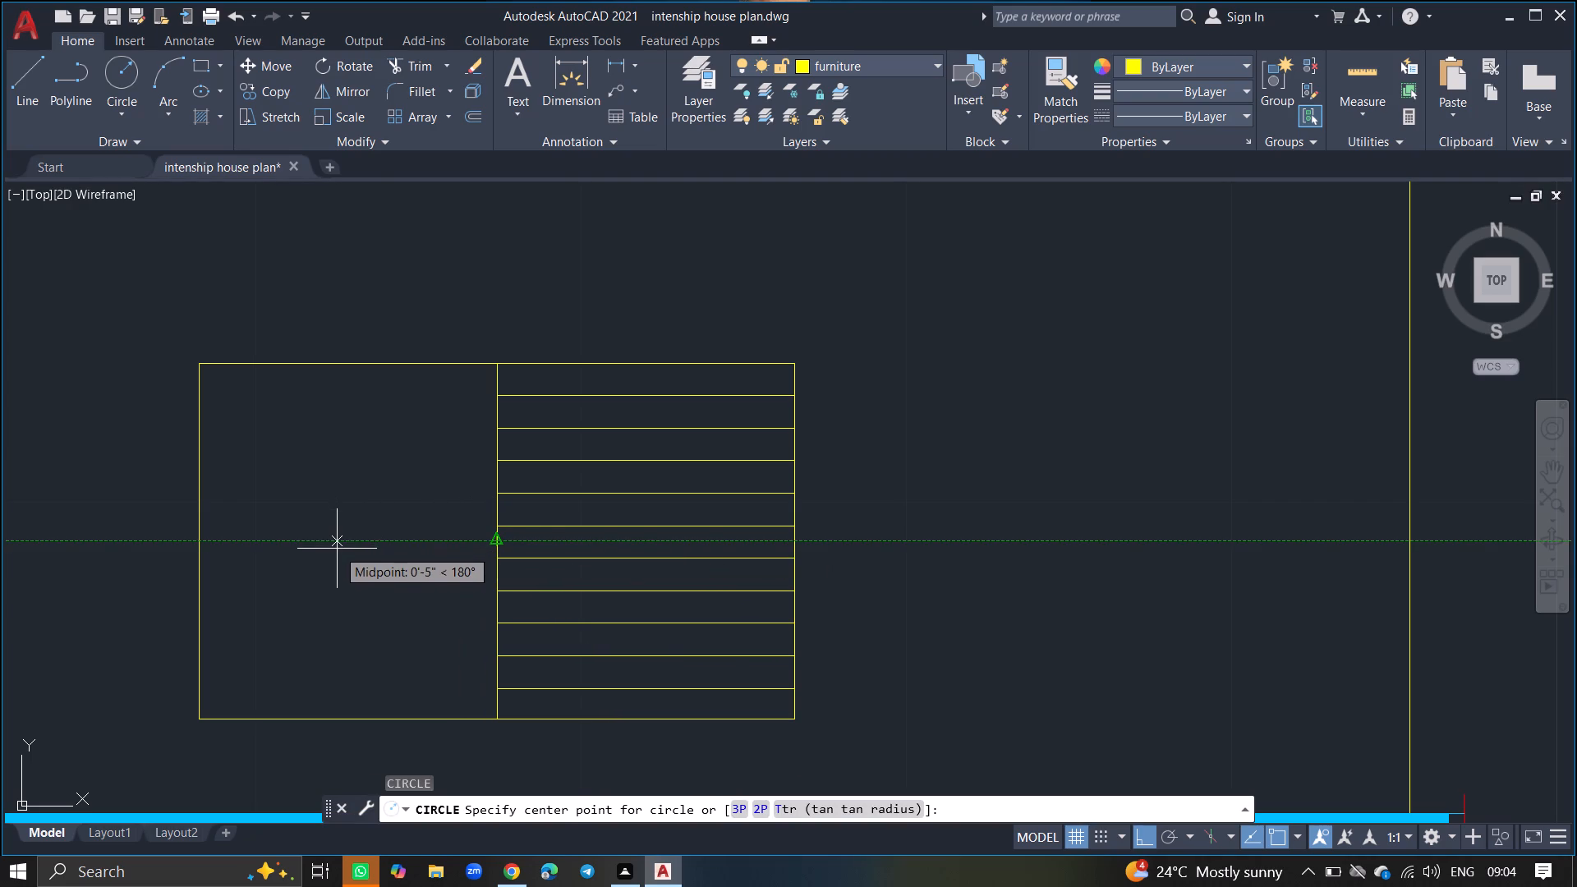
pyautogui.click(329, 545)
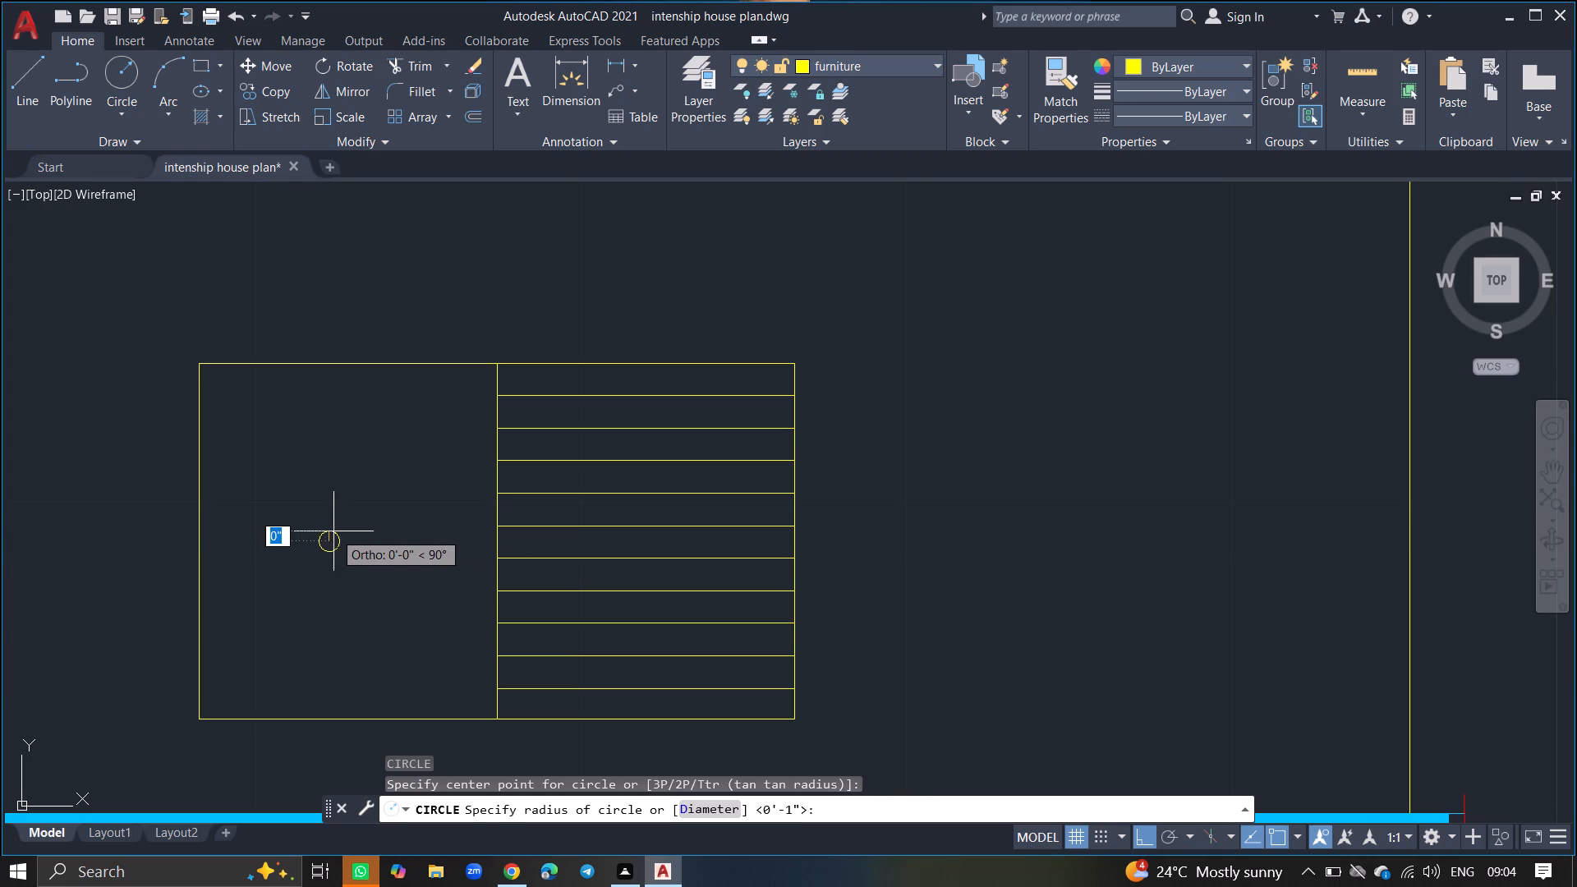
pyautogui.click(343, 513)
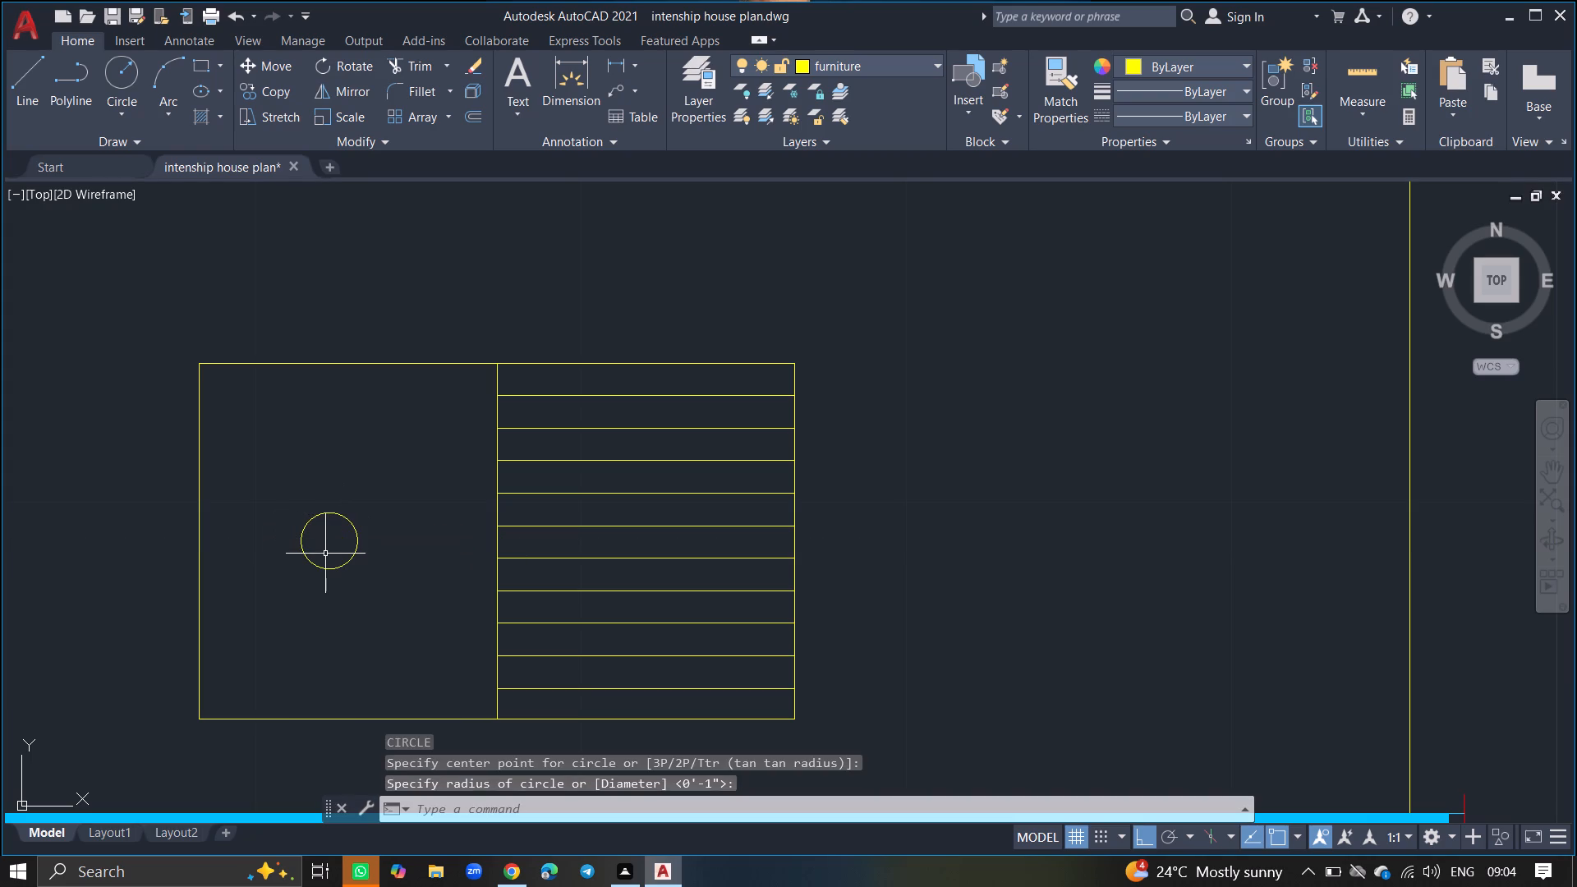
# Draw a smaller concentric circle, about half the radius, inside the drain circle.
pyautogui.keyDown('ctrl'); pyautogui.scroll(1, 325, 554); pyautogui.keyUp('ctrl')
pyautogui.press('c')
pyautogui.press('Return')
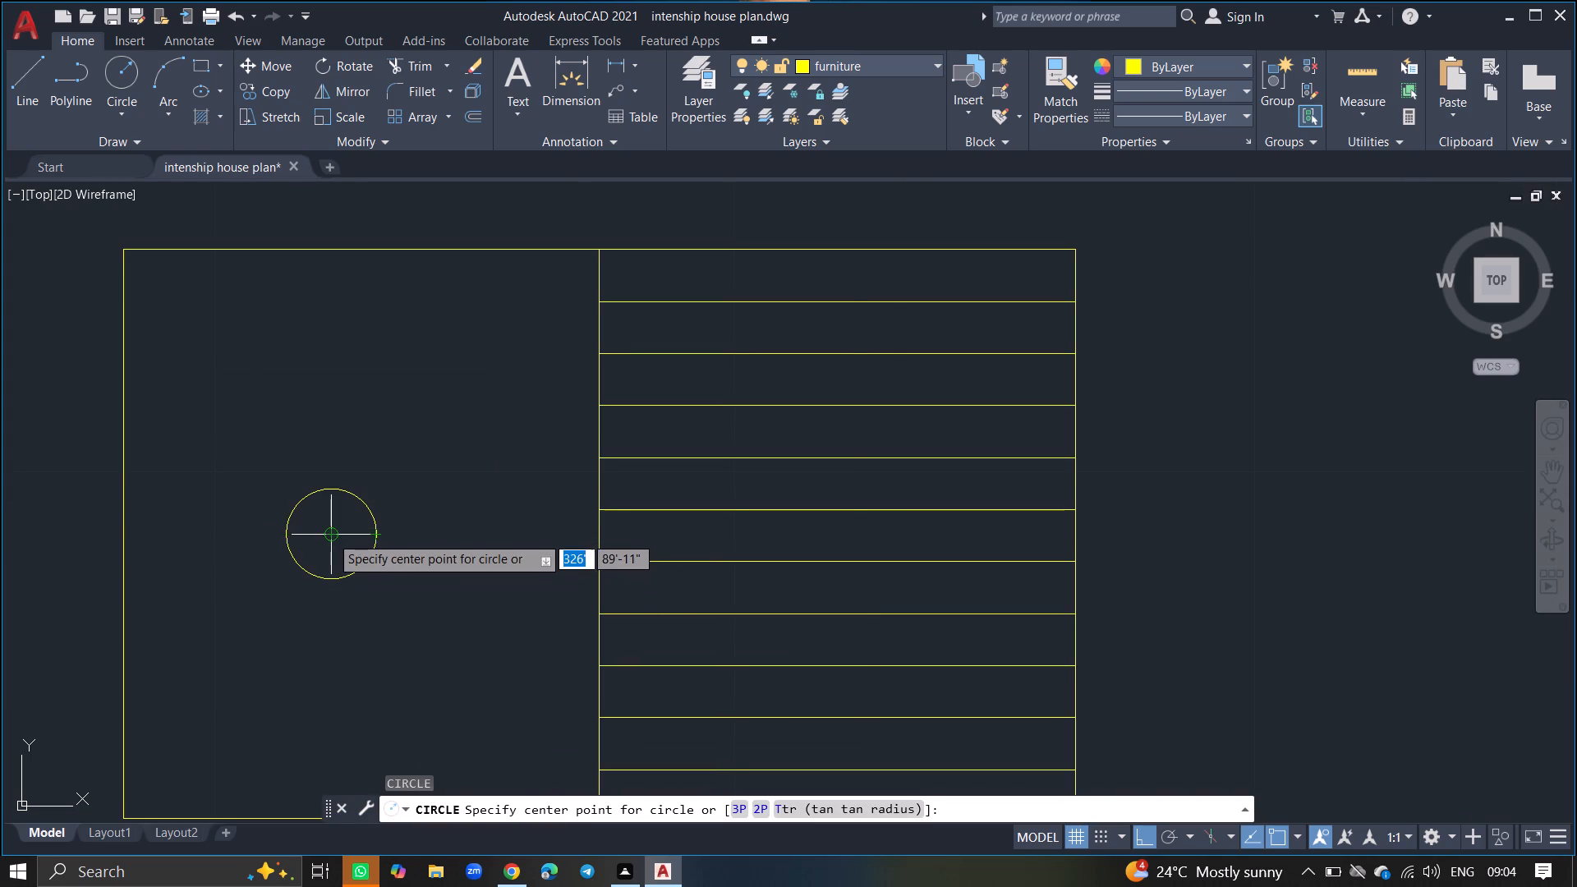
pyautogui.click(330, 535)
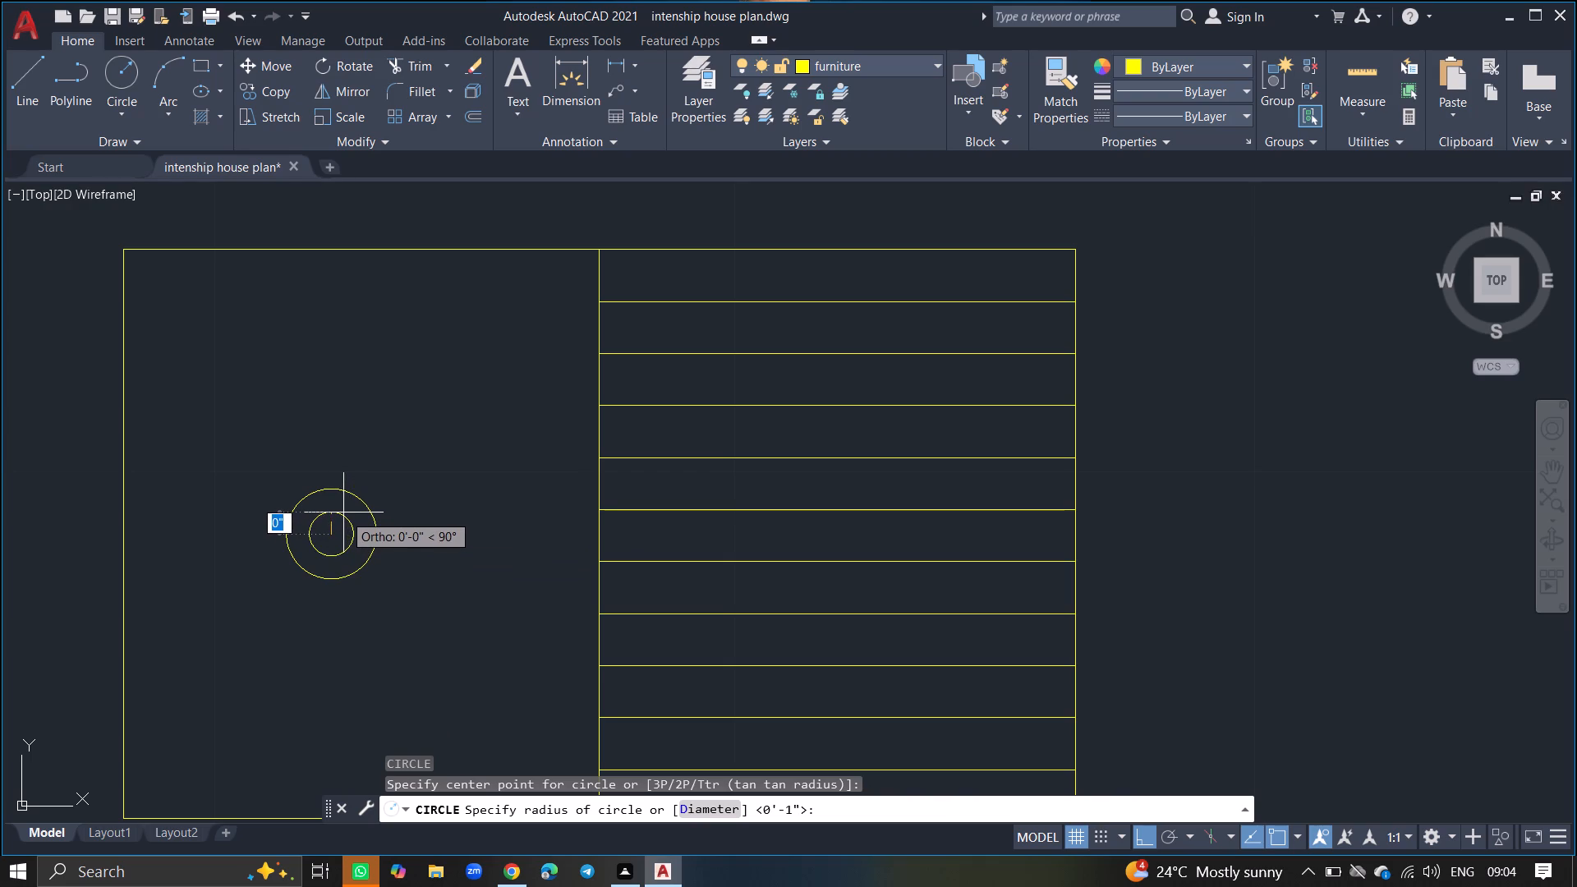
pyautogui.click(343, 512)
# Offset the sink's outer rectangle 1" outward to form a rim.
pyautogui.keyDown('ctrl'); pyautogui.scroll(-2, 391, 604); pyautogui.keyUp('ctrl')
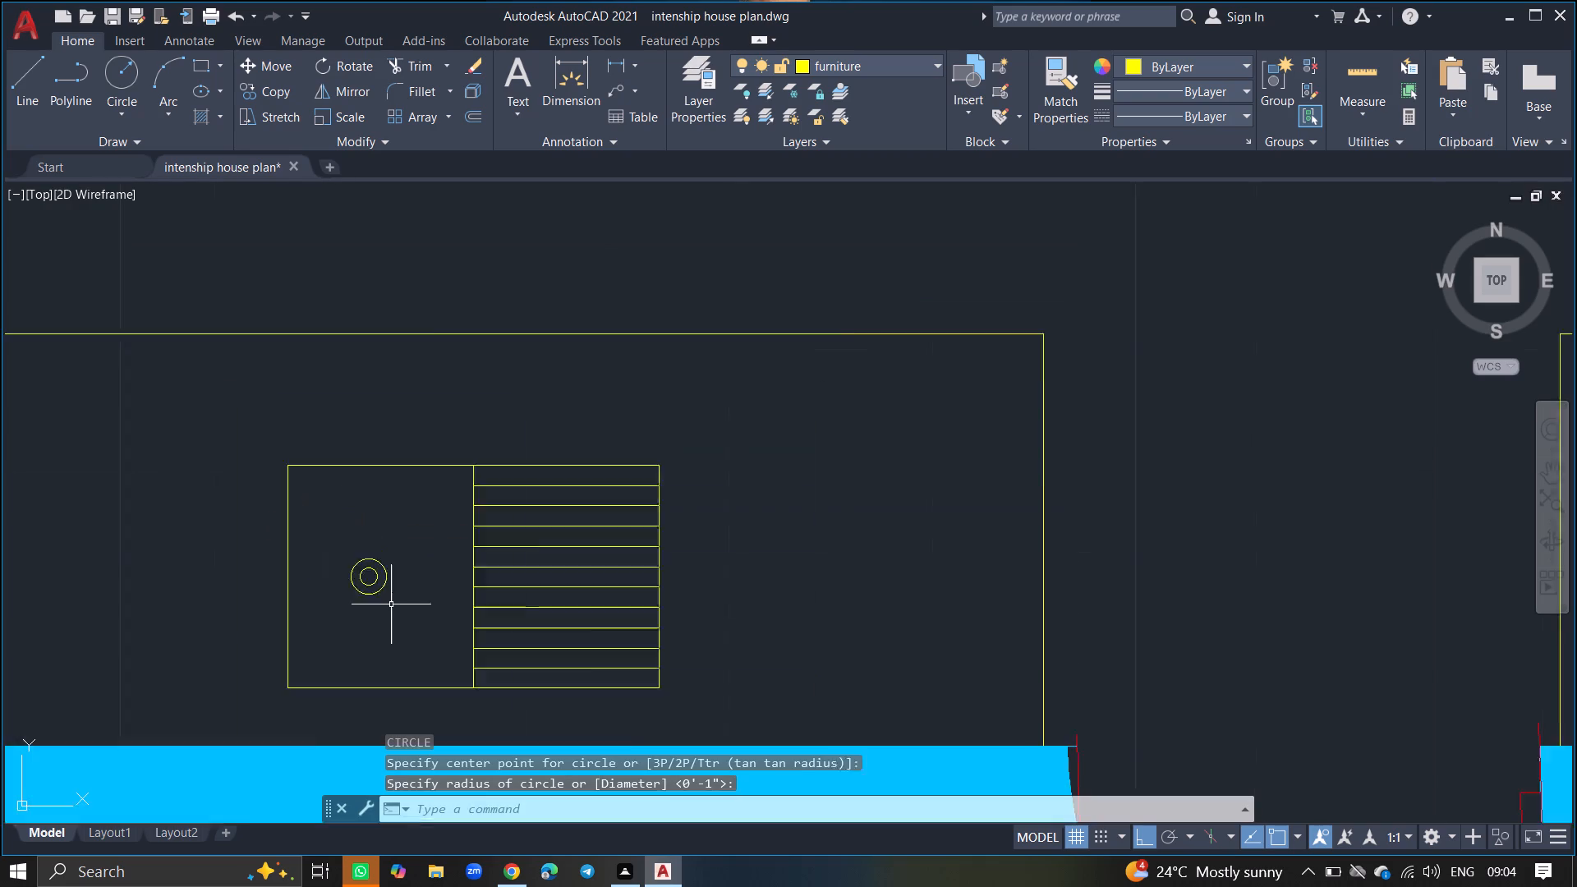
pyautogui.keyDown('ctrl'); pyautogui.scroll(-1, 391, 604); pyautogui.keyUp('ctrl')
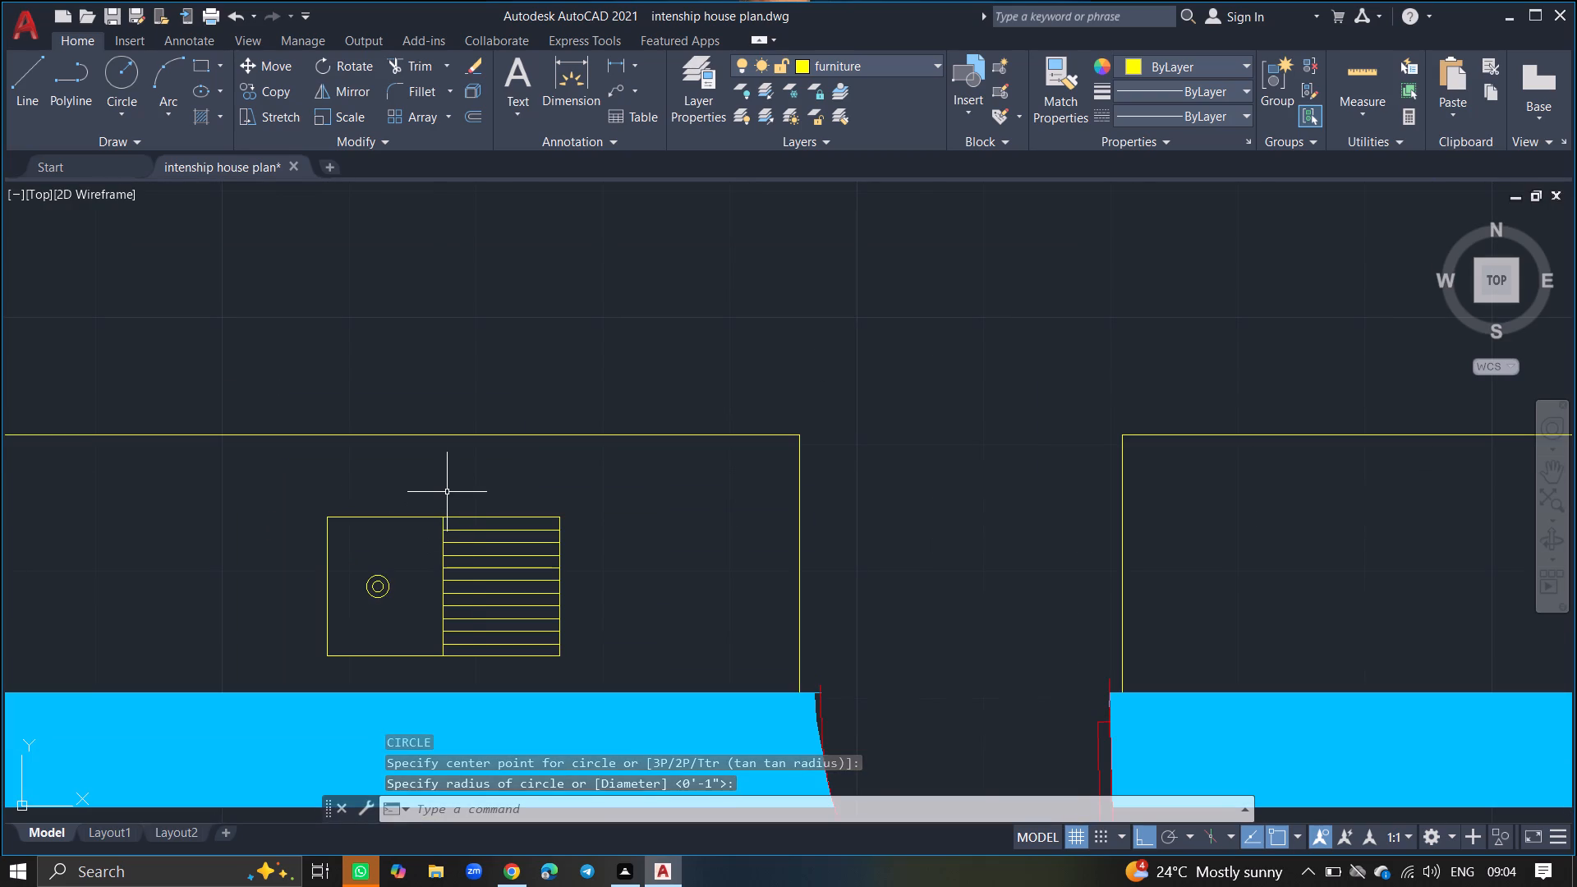
pyautogui.write('RE')
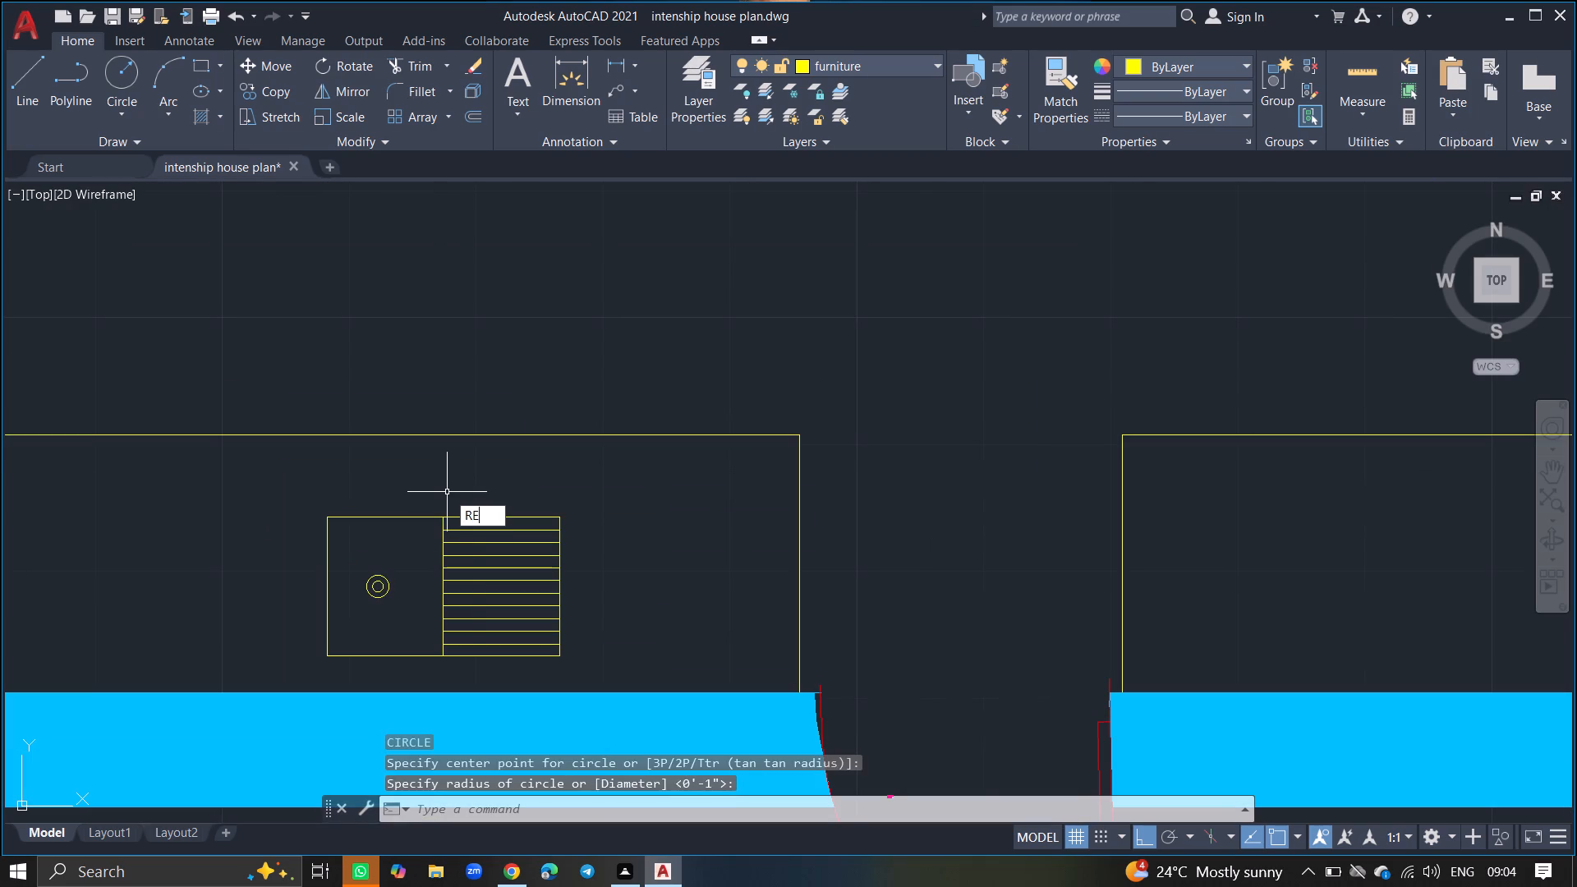
pyautogui.press('Escape')
pyautogui.write('OFFSET')
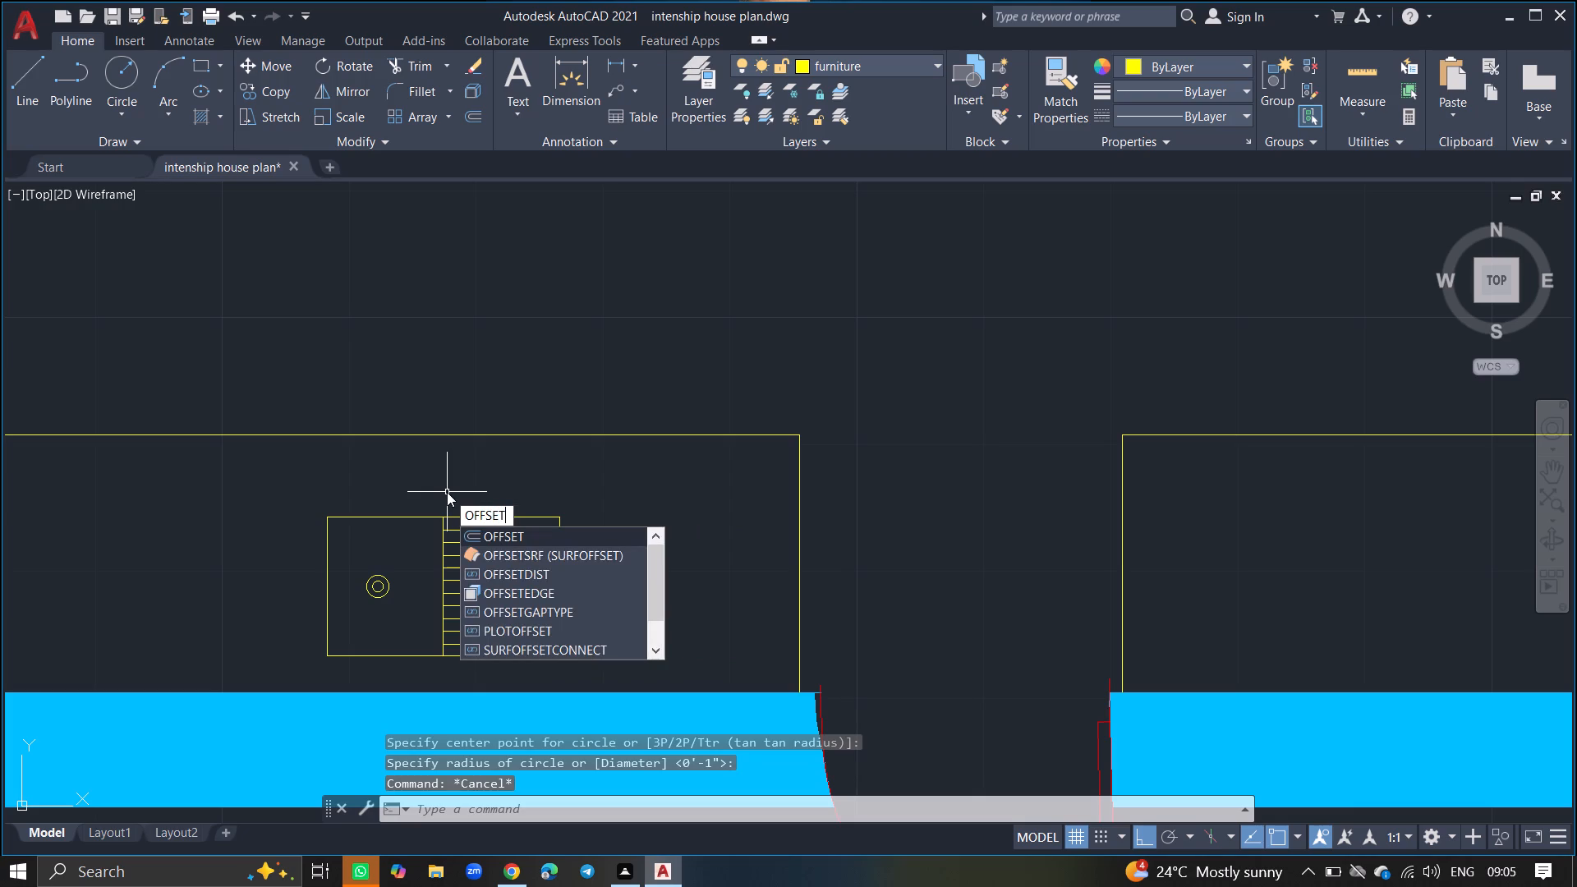
pyautogui.press('Return')
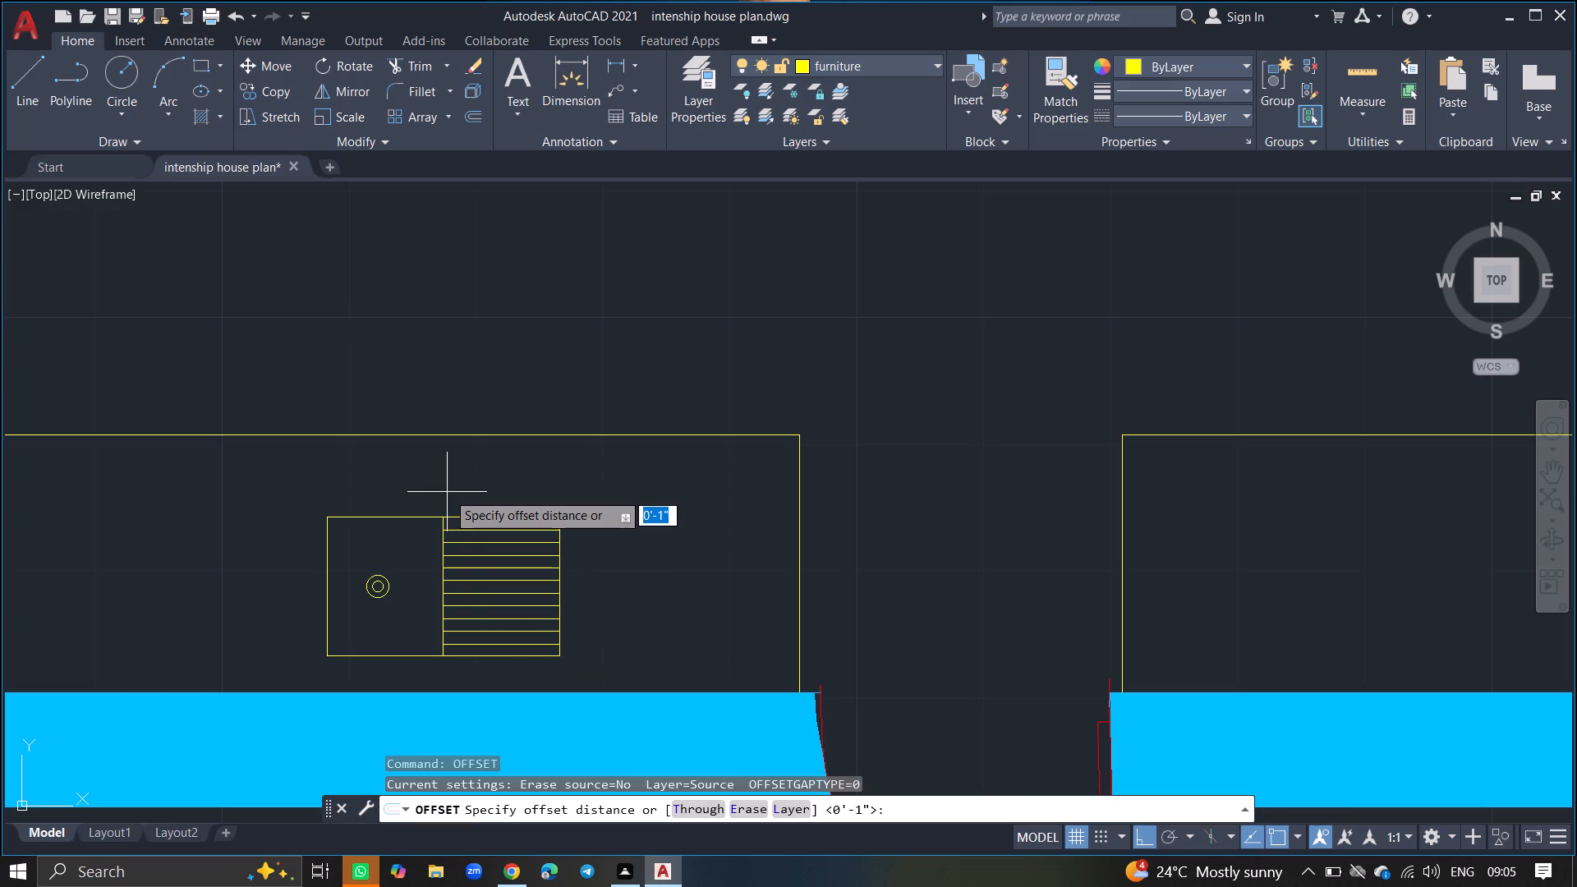
pyautogui.press('Return')
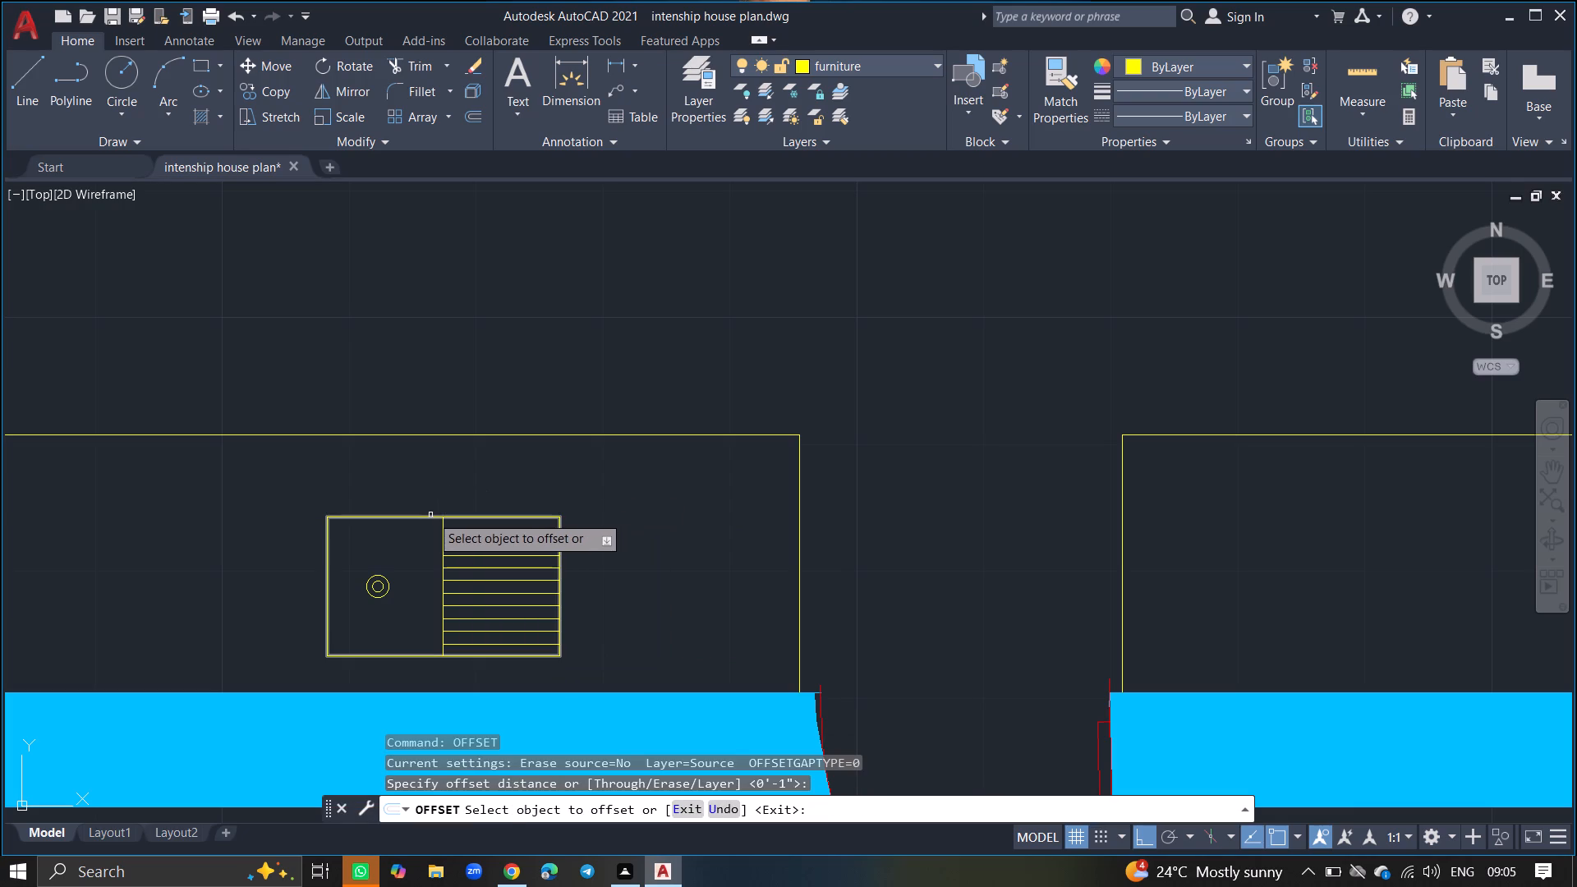
pyautogui.moveTo(430, 515); pyautogui.dragTo(431, 505)
pyautogui.click(431, 505)
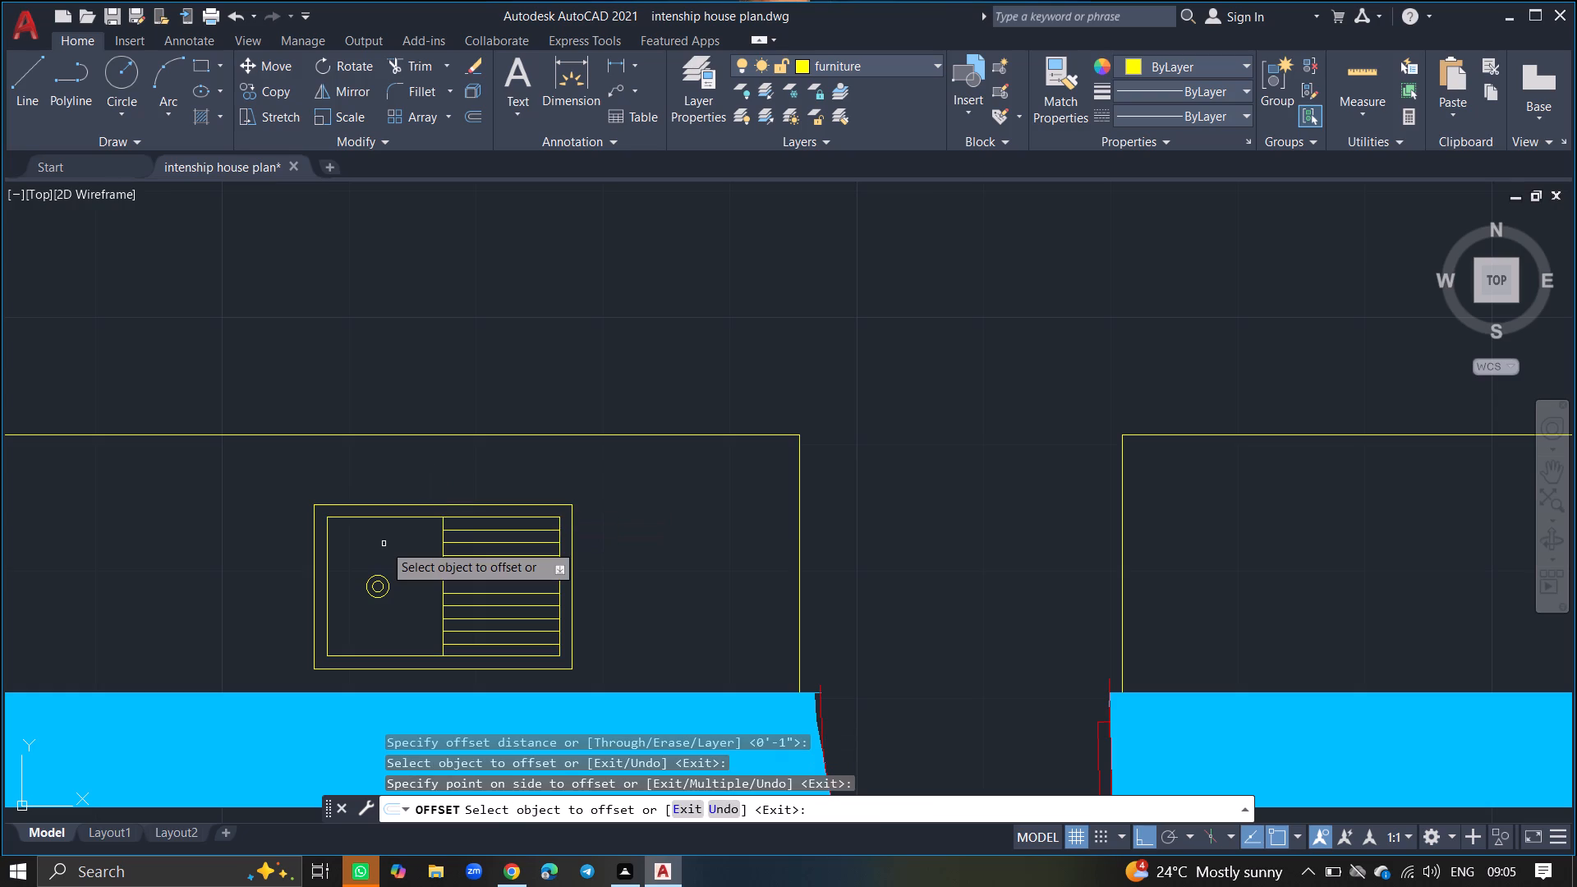
# Offset the rectangle of the two-circle fixture on the kitchen's west counter 1" outward.
pyautogui.keyDown('ctrl'); pyautogui.scroll(-3, 384, 544); pyautogui.keyUp('ctrl')
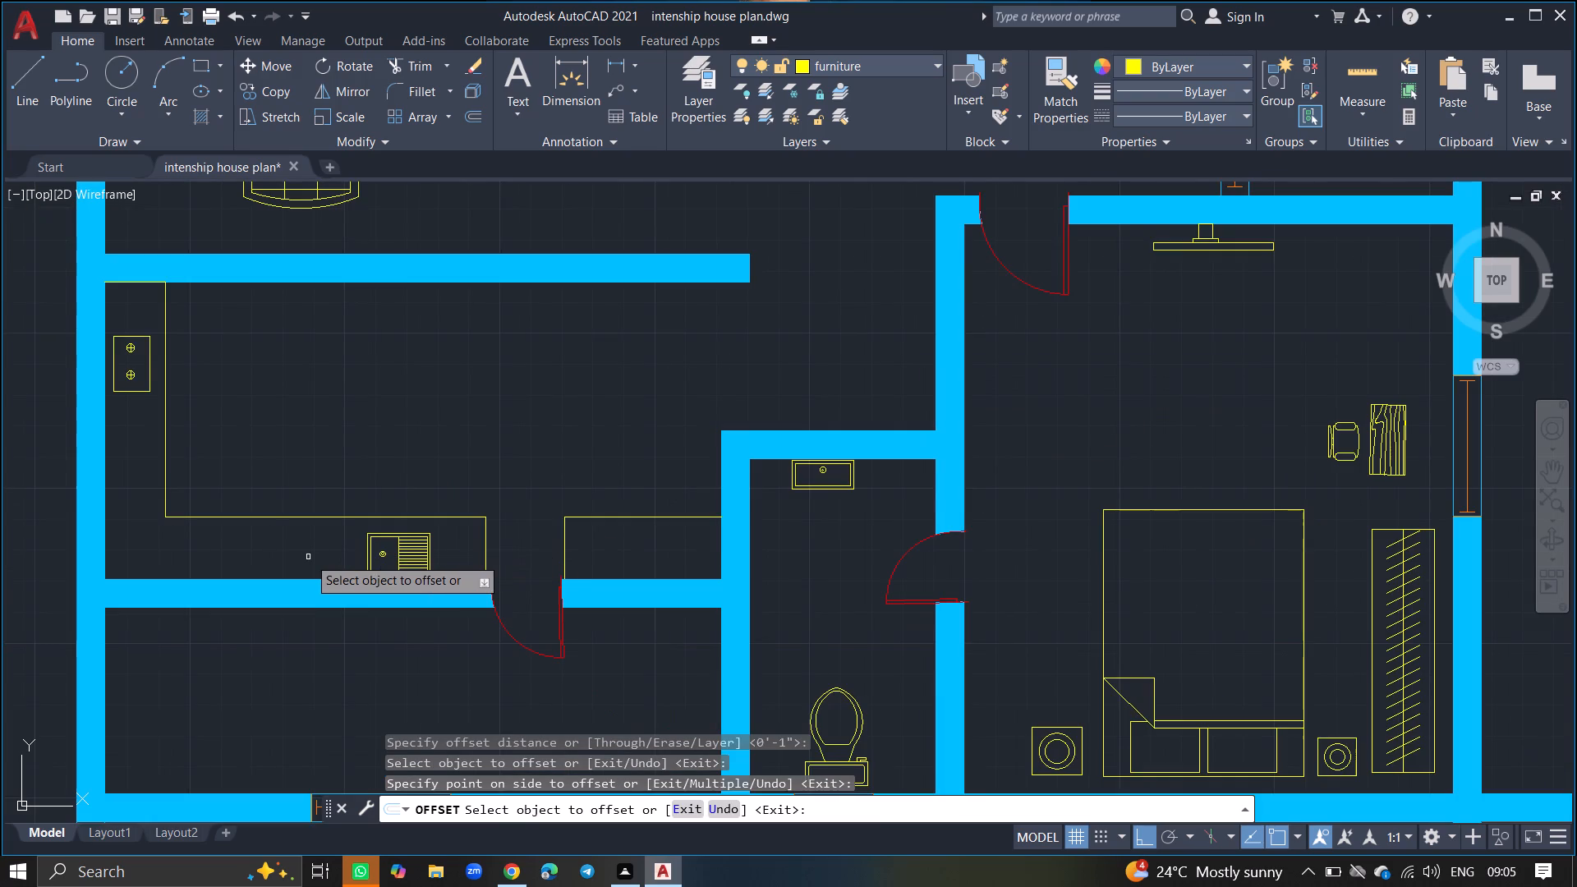
pyautogui.click(150, 383)
pyautogui.click(157, 384)
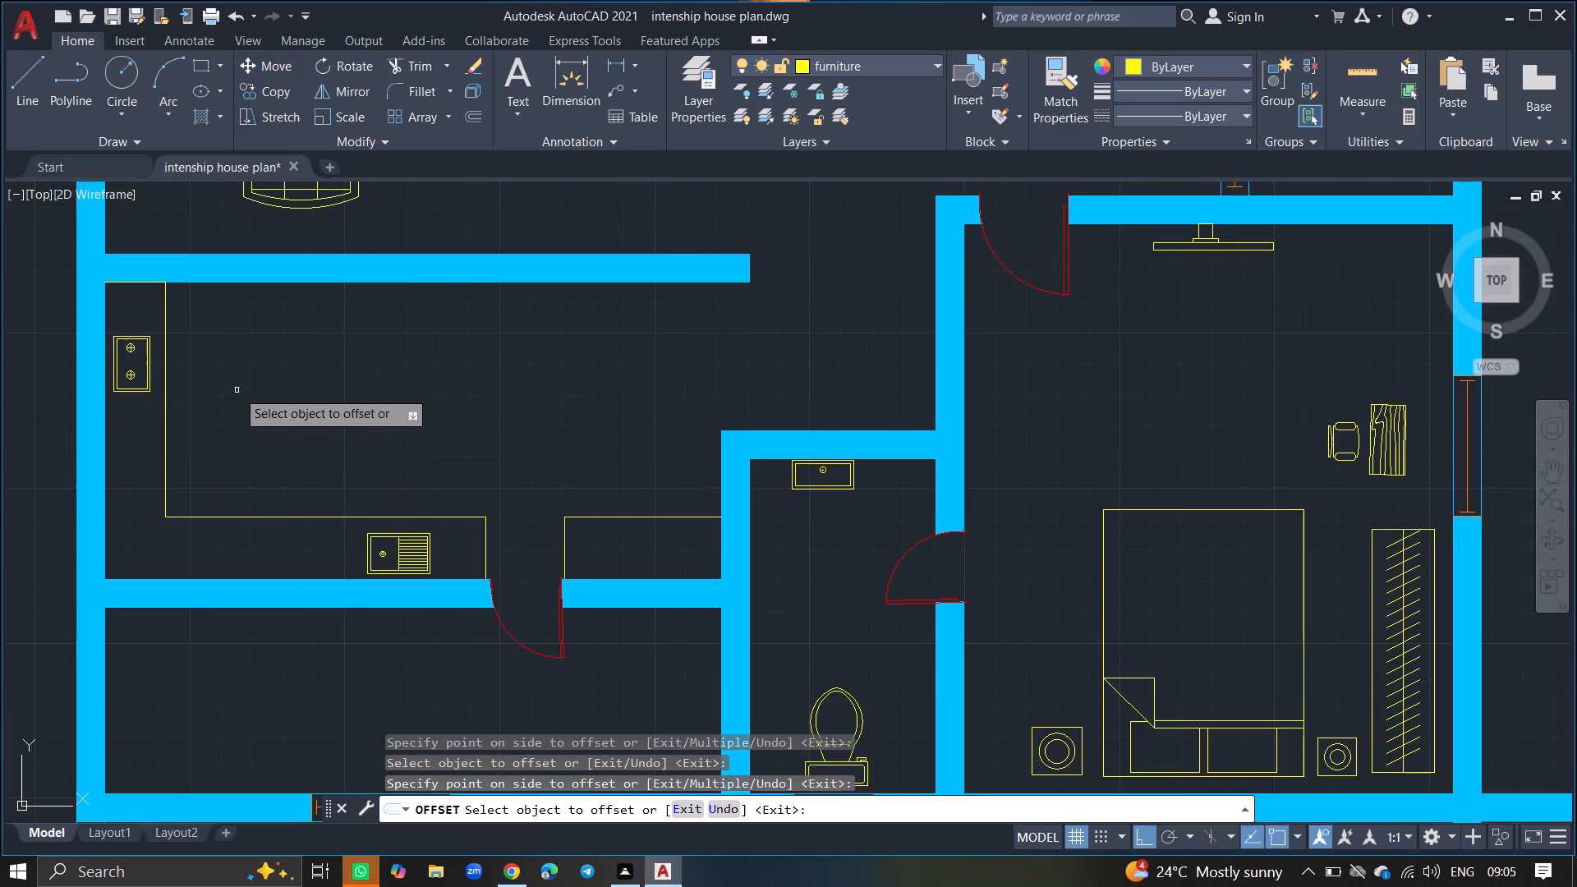
# Draw a rectangle about 1'-10" wide in the utility room's southwest corner of the east plan, slightly clear of both walls.
pyautogui.keyDown('ctrl'); pyautogui.scroll(-4, 237, 390); pyautogui.keyUp('ctrl')
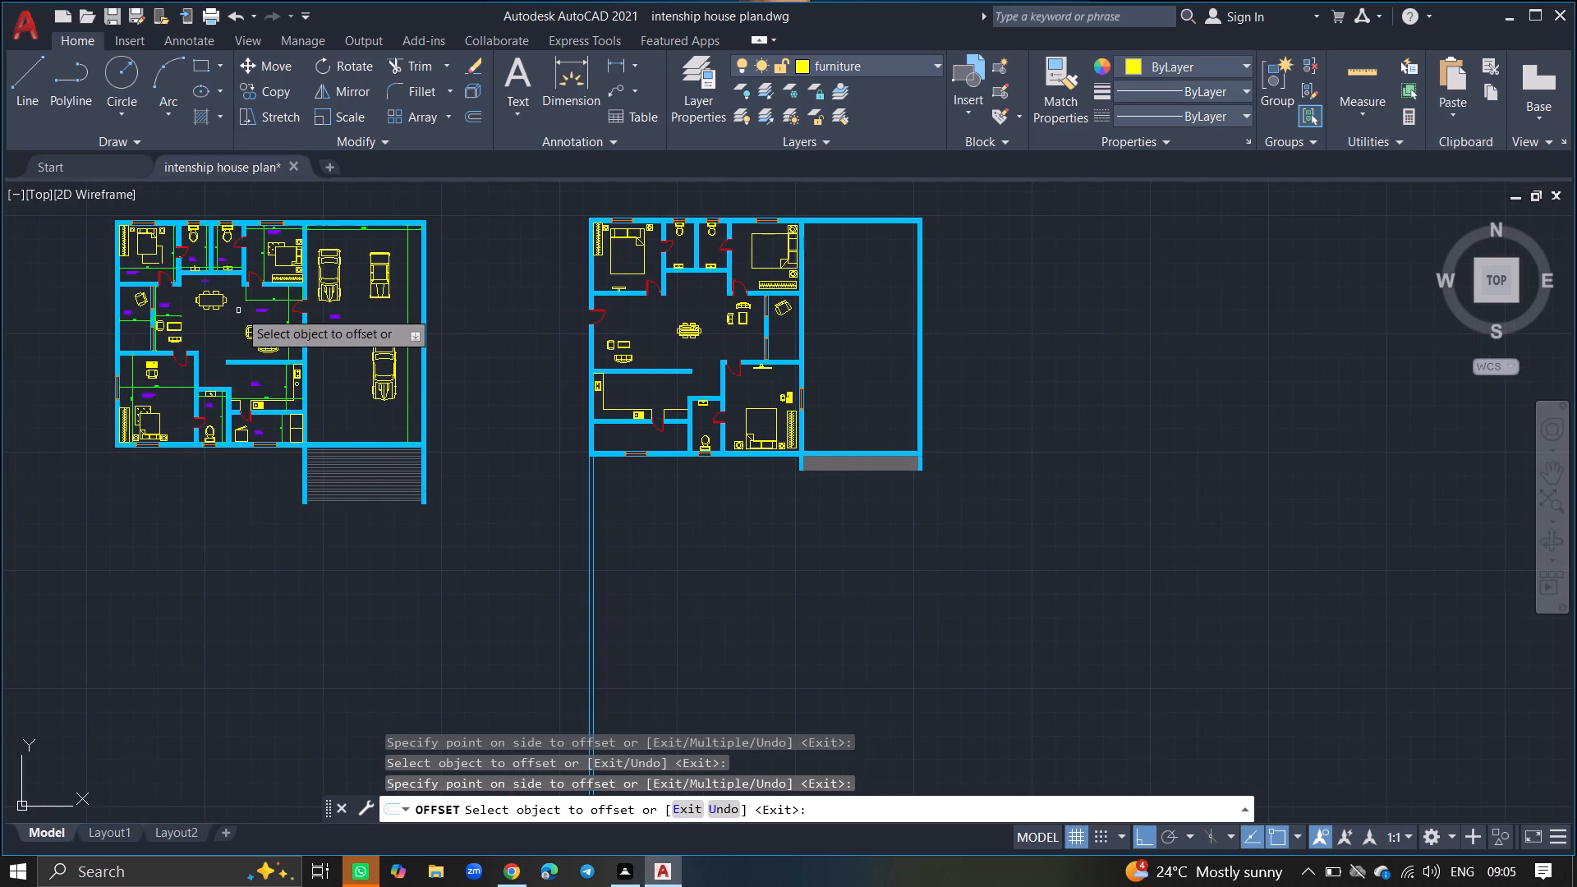
pyautogui.keyDown('ctrl'); pyautogui.scroll(4, 241, 310); pyautogui.keyUp('ctrl')
pyautogui.keyDown('ctrl'); pyautogui.scroll(-3, 285, 366); pyautogui.keyUp('ctrl')
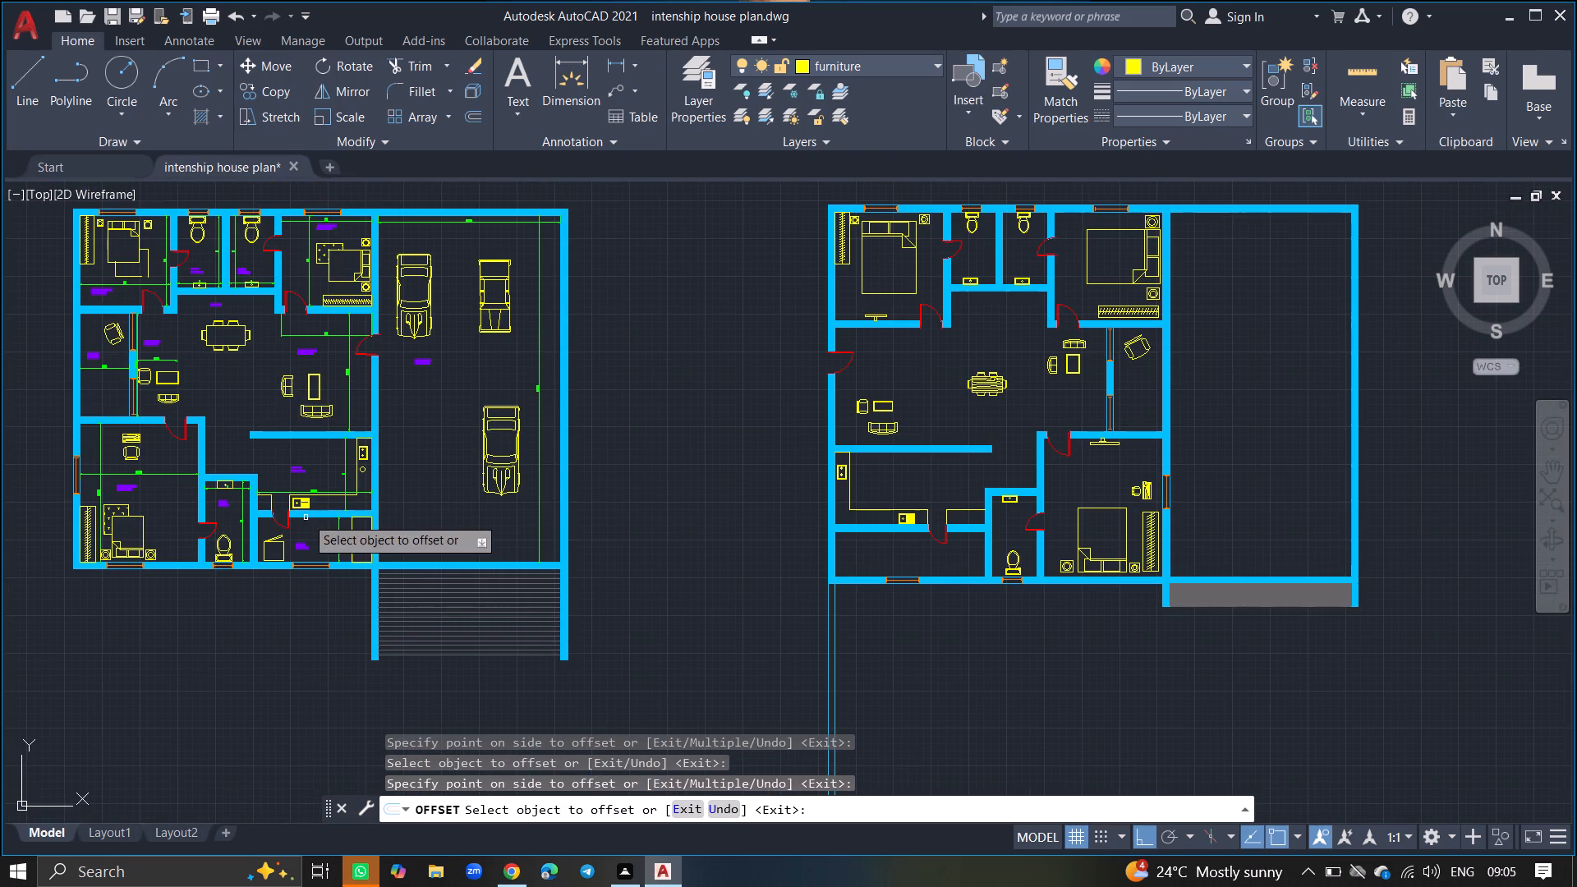
pyautogui.keyDown('ctrl'); pyautogui.scroll(7, 303, 512); pyautogui.keyUp('ctrl')
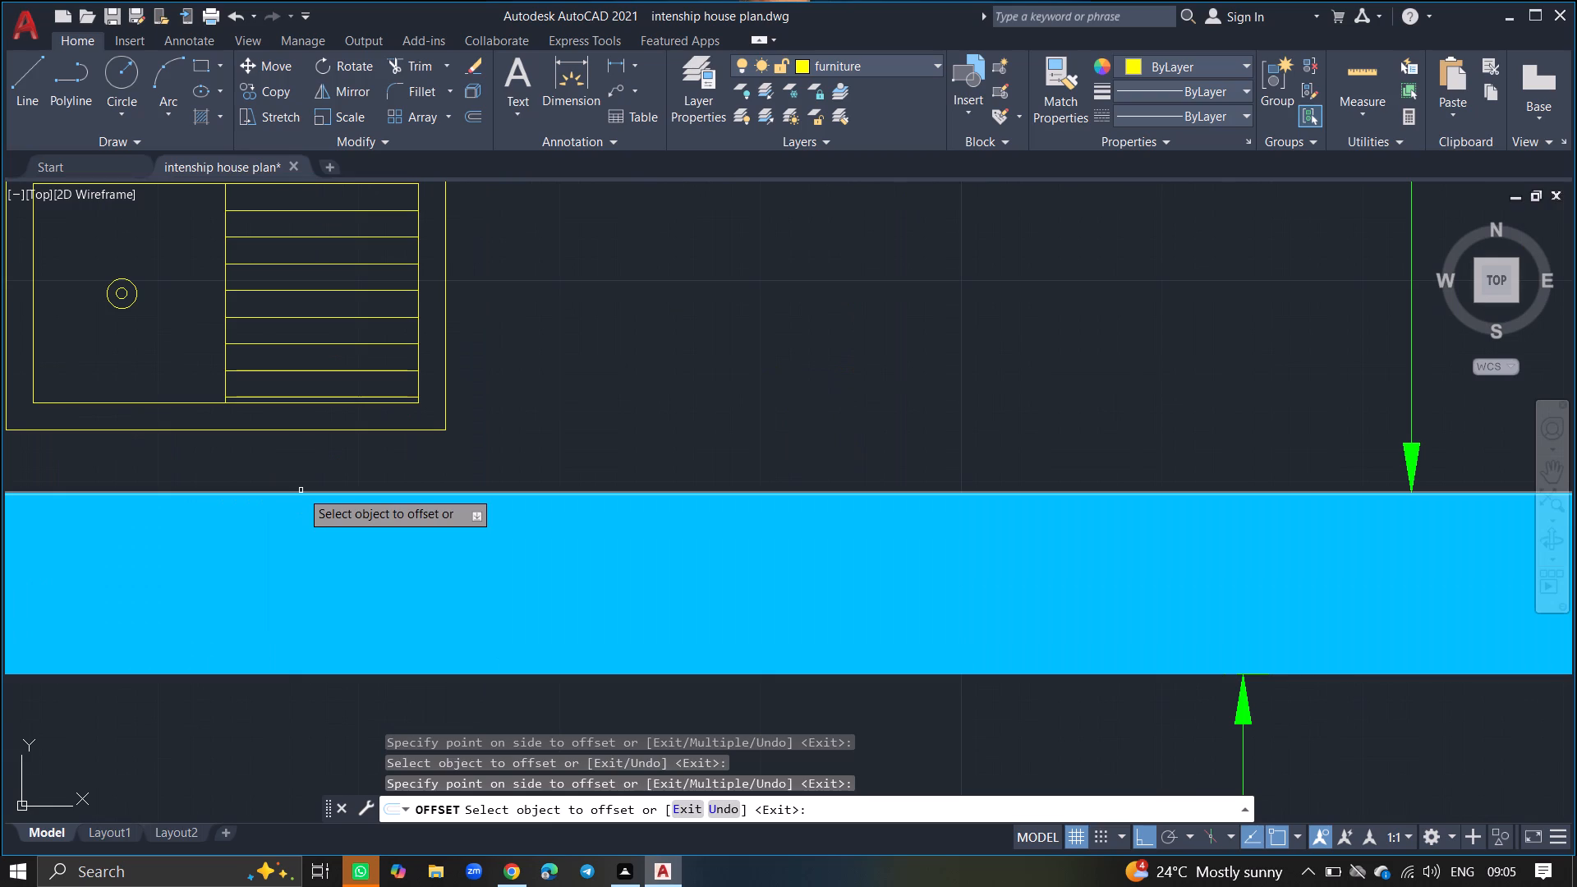
pyautogui.press('Return')
pyautogui.keyDown('ctrl'); pyautogui.scroll(-4, 301, 490); pyautogui.keyUp('ctrl')
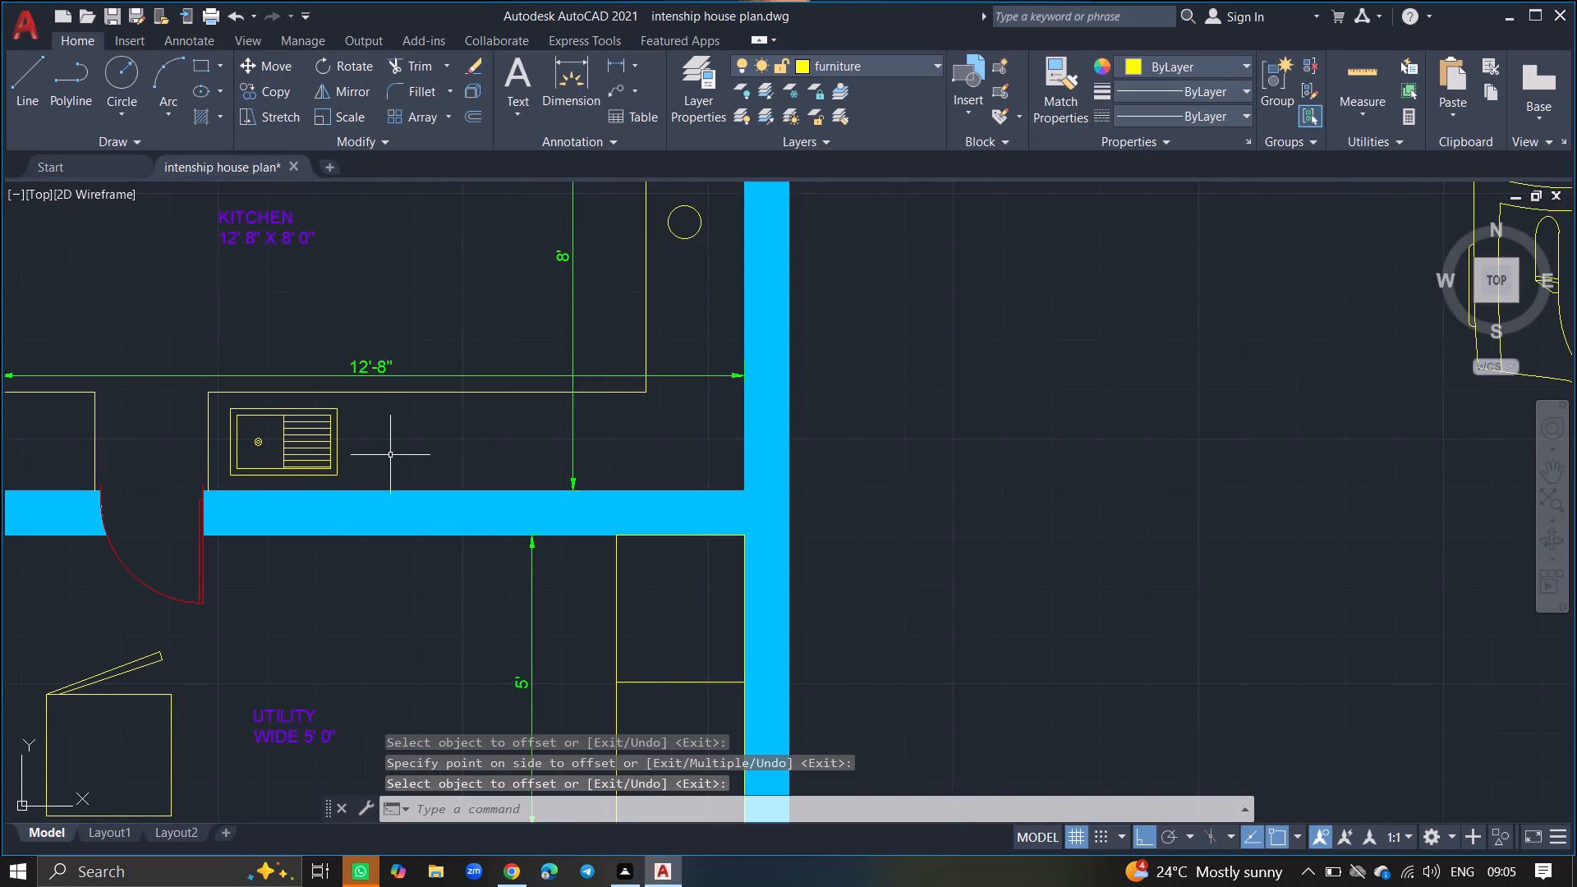
pyautogui.keyDown('ctrl'); pyautogui.scroll(-4, 390, 455); pyautogui.keyUp('ctrl')
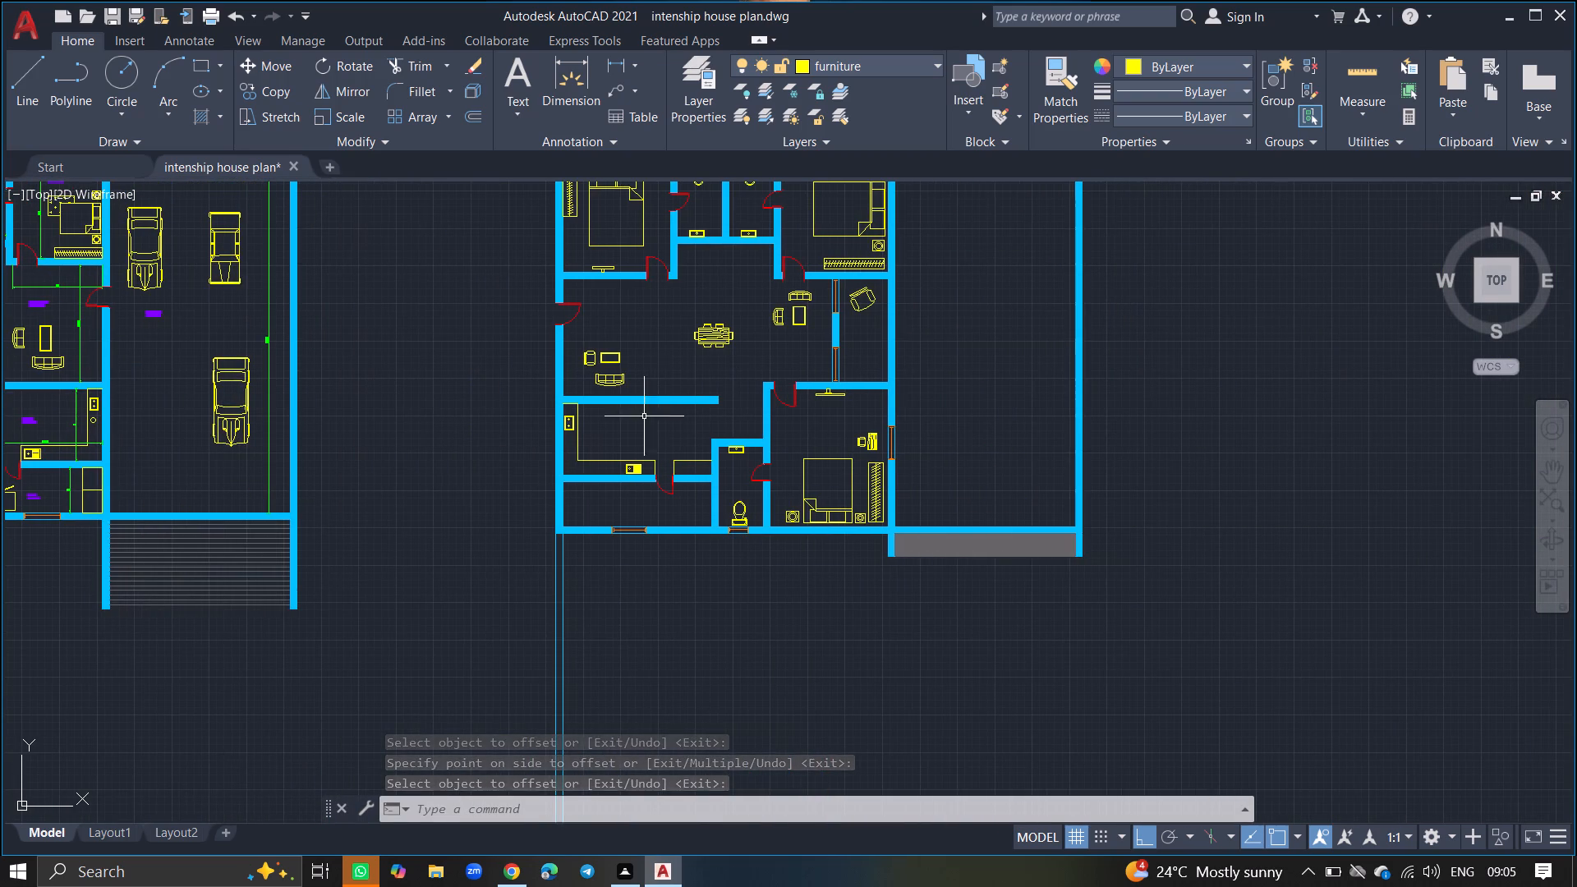
pyautogui.write('REC')
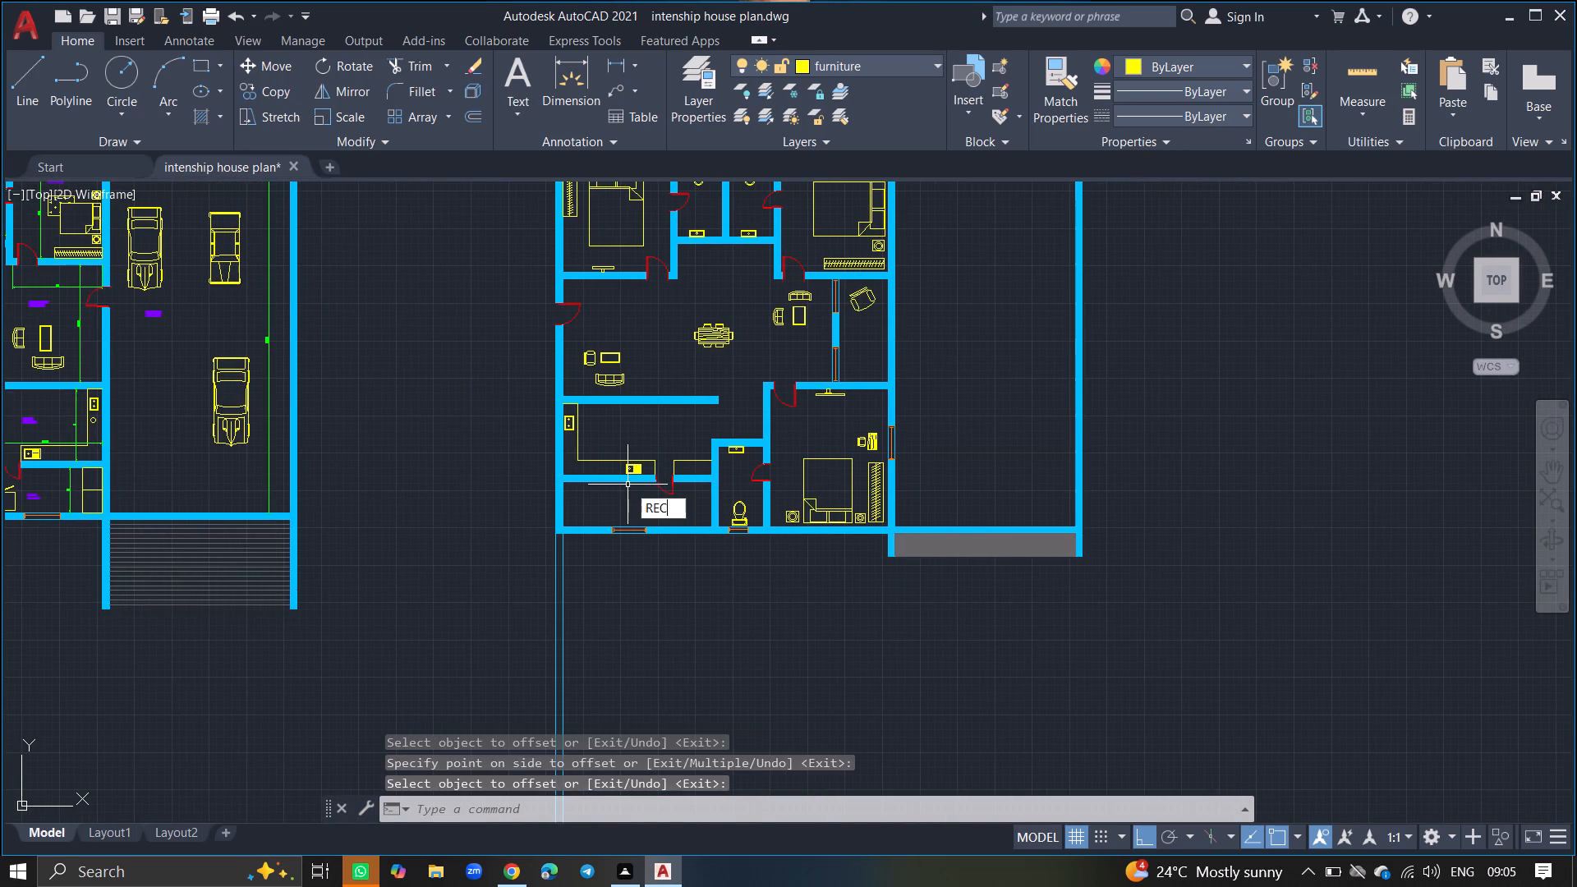
pyautogui.press('Return')
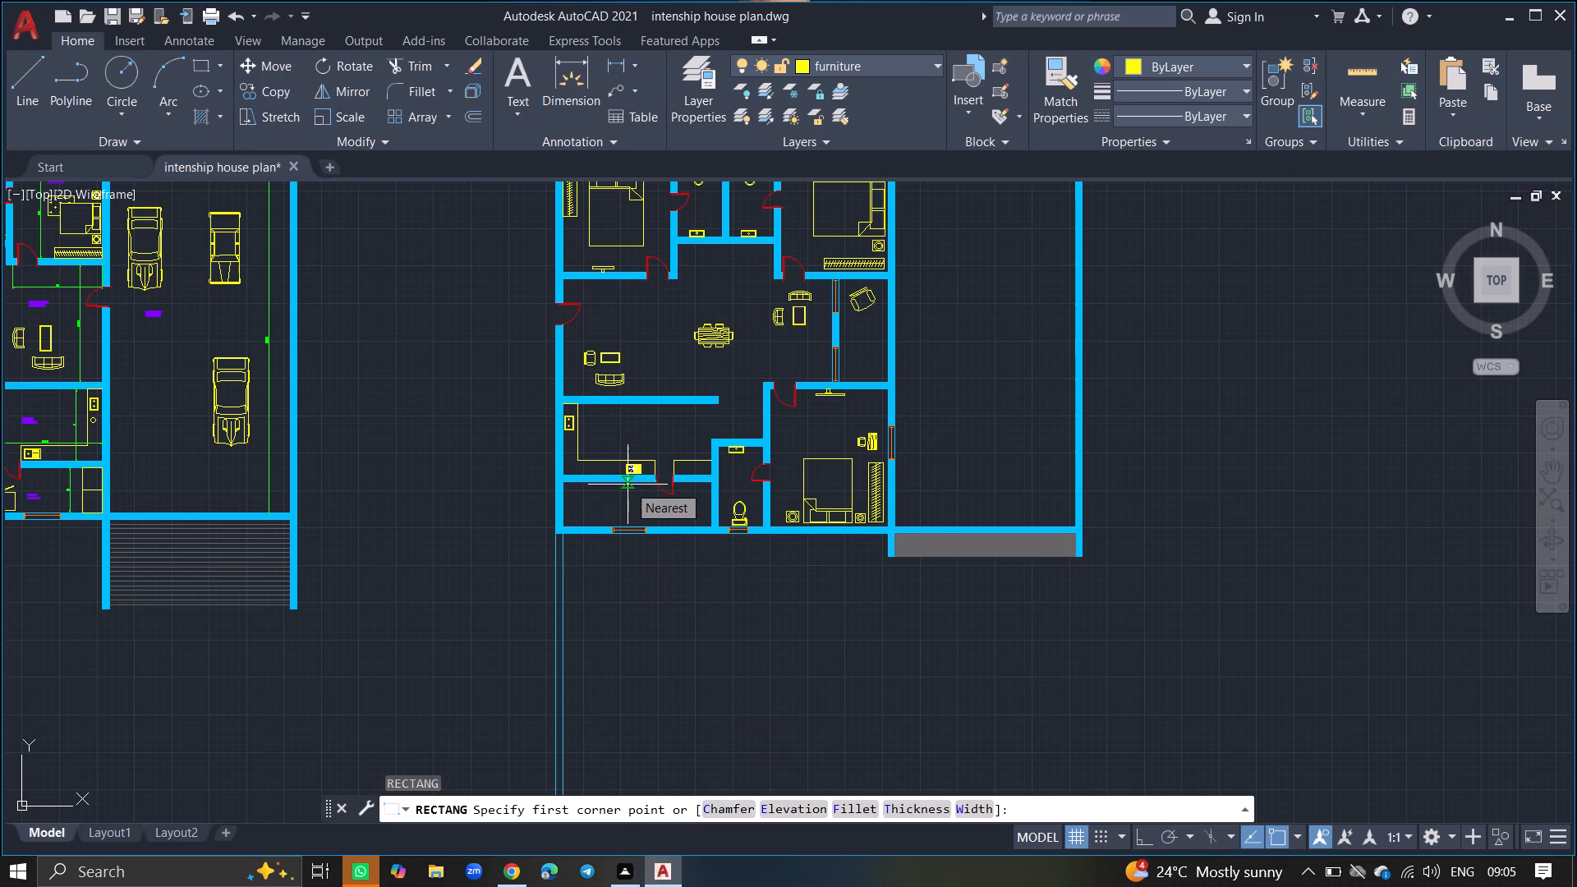
pyautogui.keyDown('ctrl'); pyautogui.scroll(6, 584, 504); pyautogui.keyUp('ctrl')
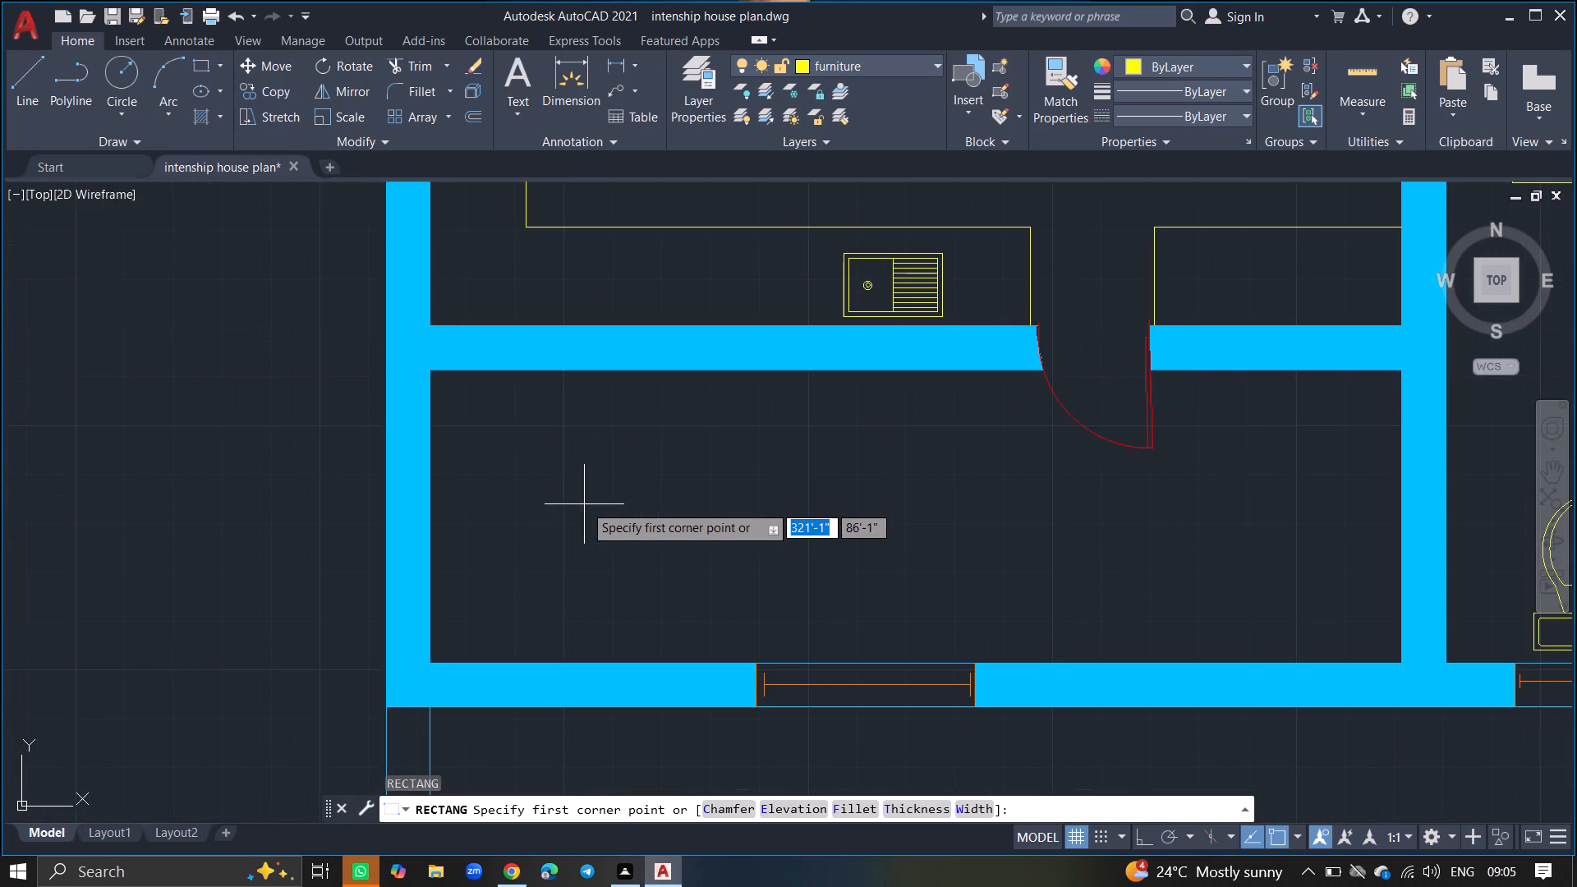
pyautogui.click(458, 624)
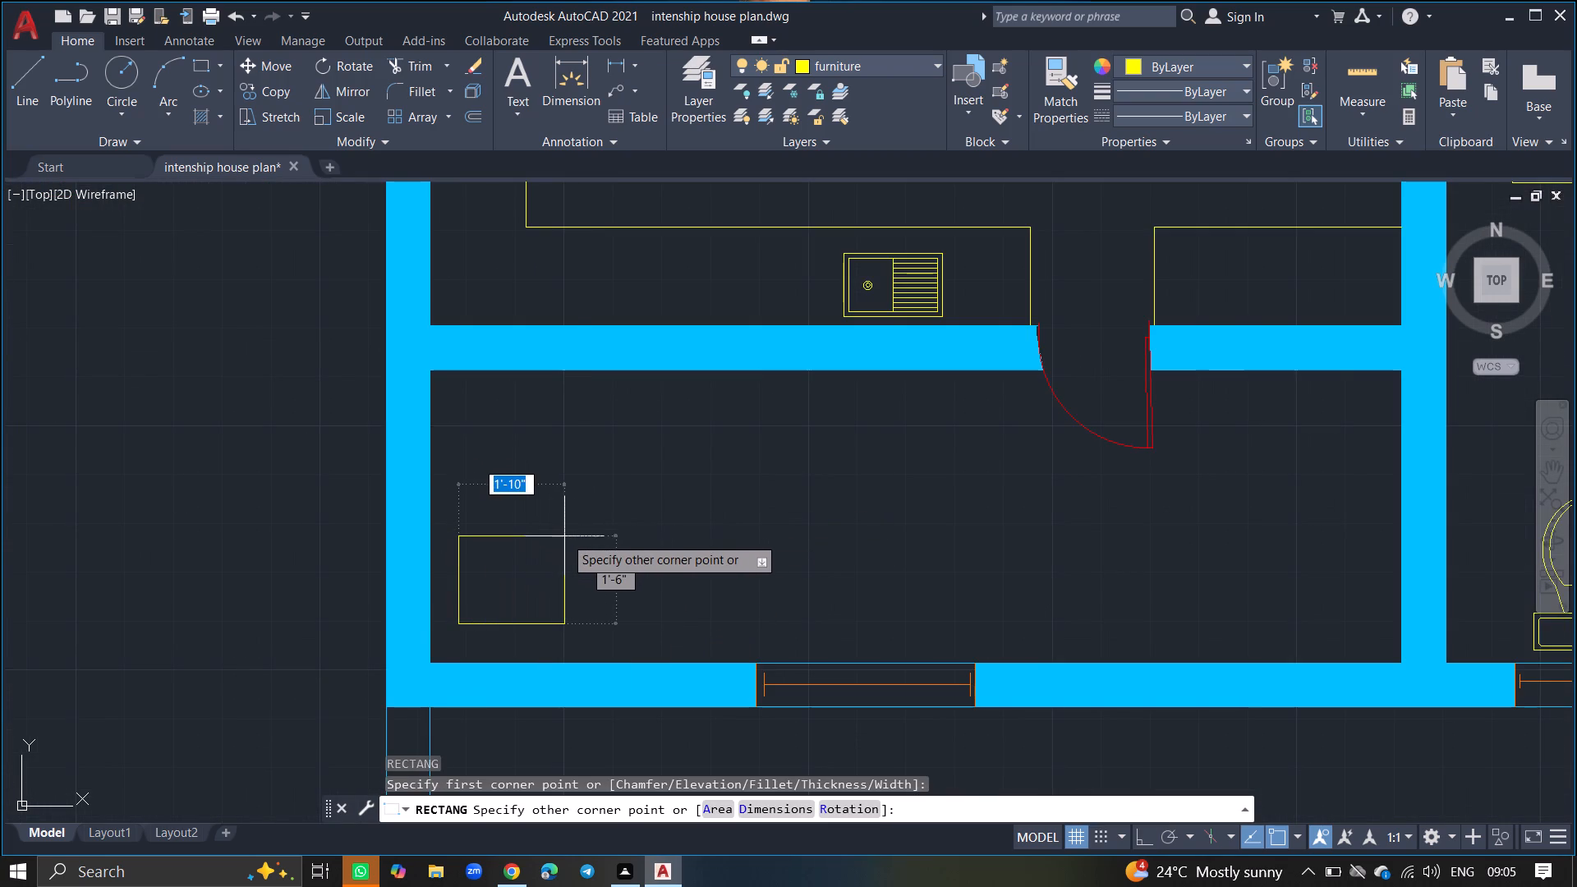
pyautogui.moveTo(568, 522); pyautogui.dragTo(462, 516)
# Draw a slanted open lid from the rectangle's northwest corner, about 1'-11" long at 27° and 1" thick, ending on its top edge.
pyautogui.keyDown('ctrl'); pyautogui.scroll(5, 462, 516); pyautogui.keyUp('ctrl')
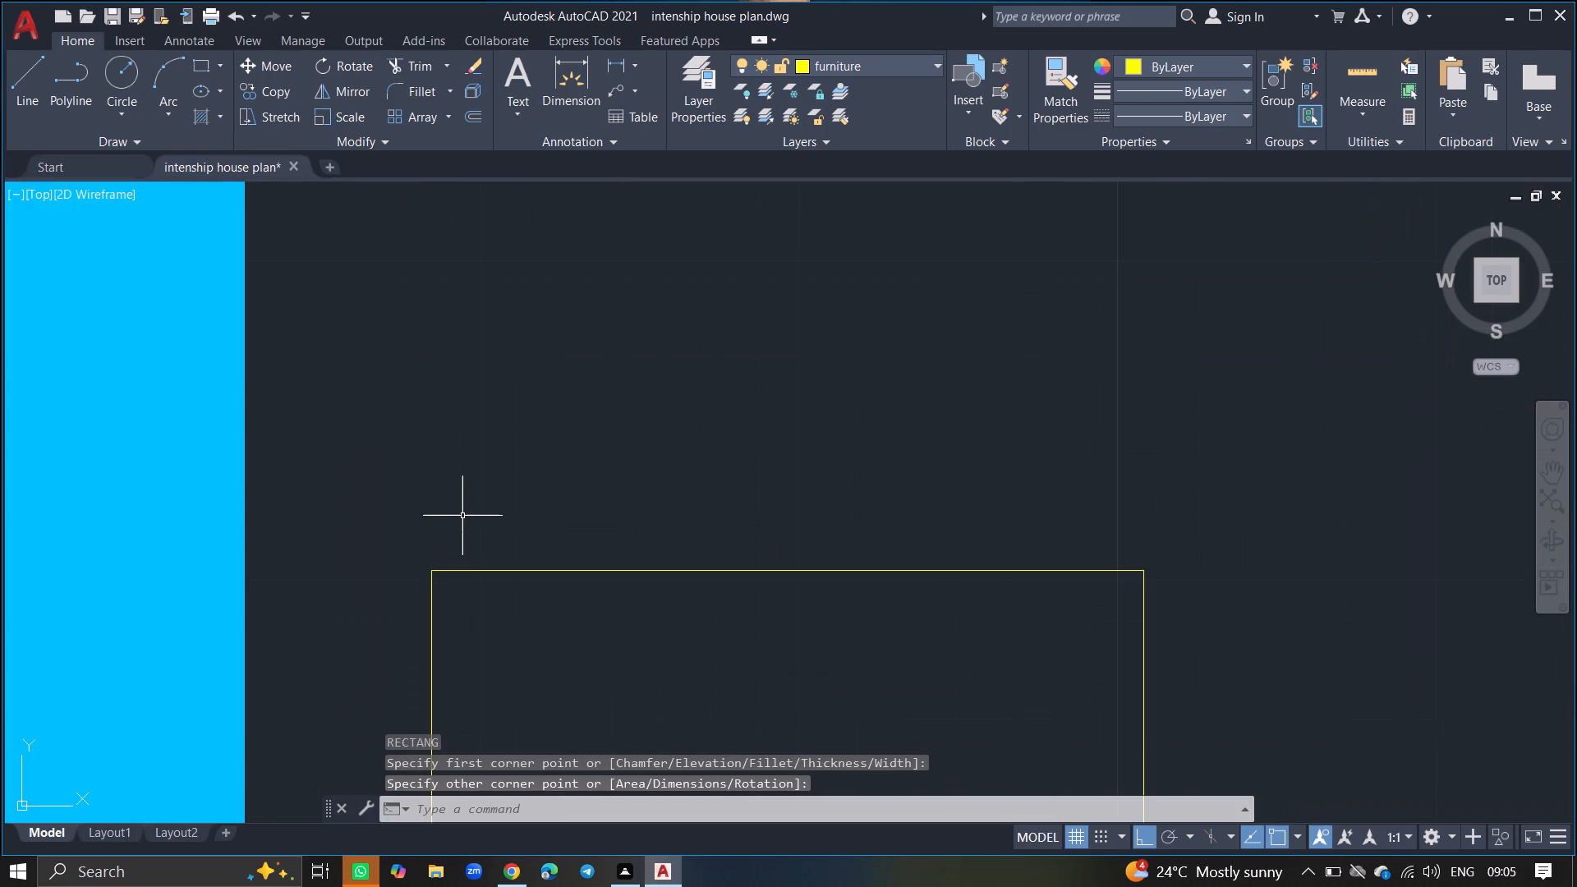
pyautogui.press('l')
pyautogui.press('F8')
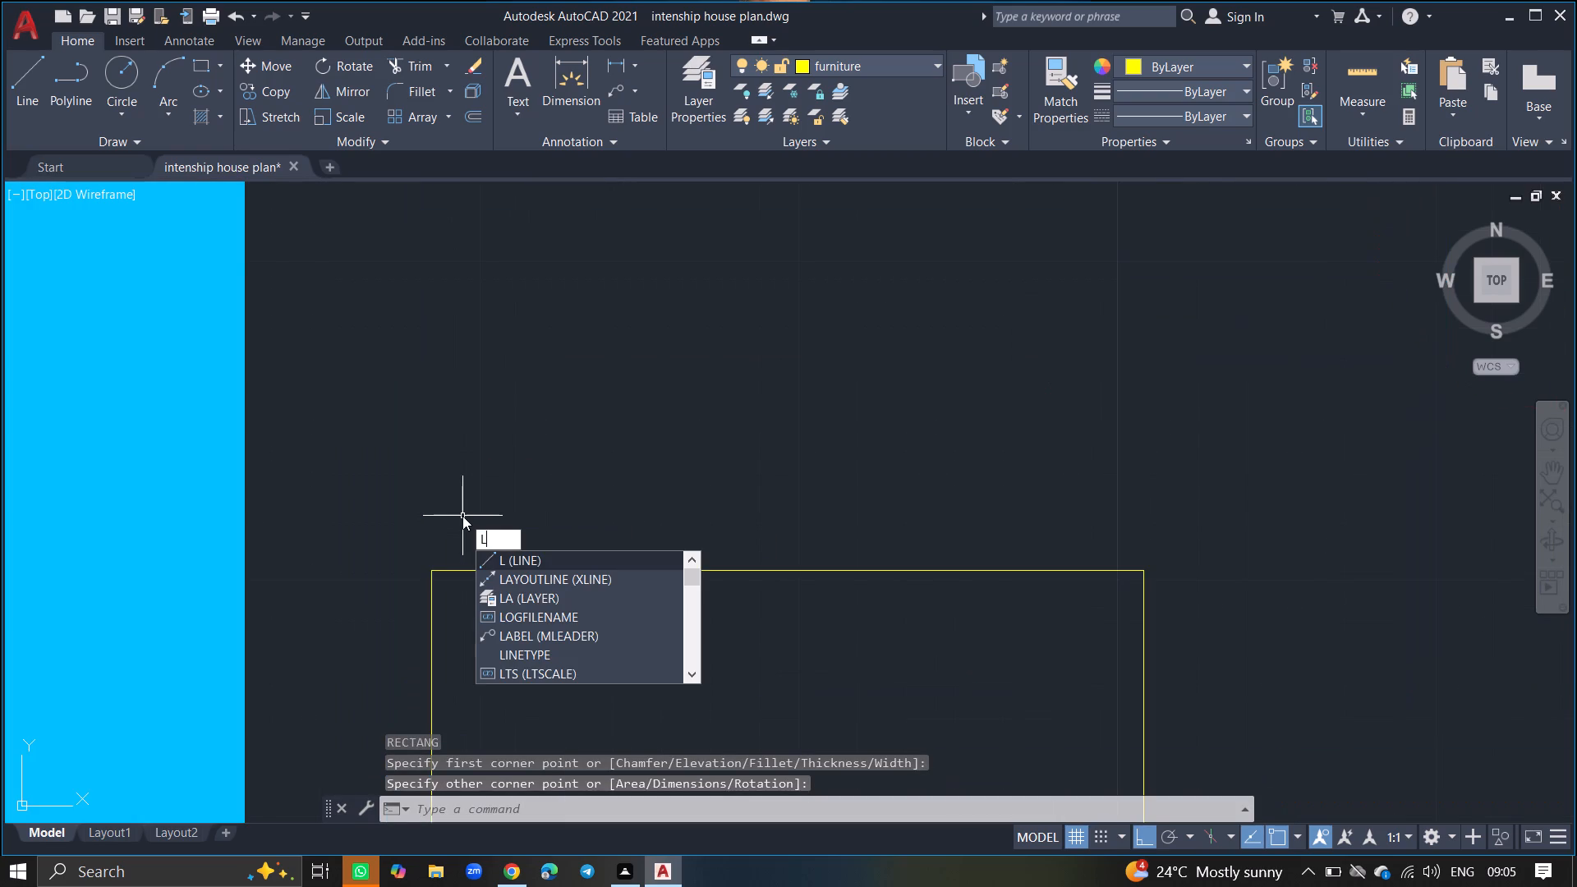
pyautogui.press('Return')
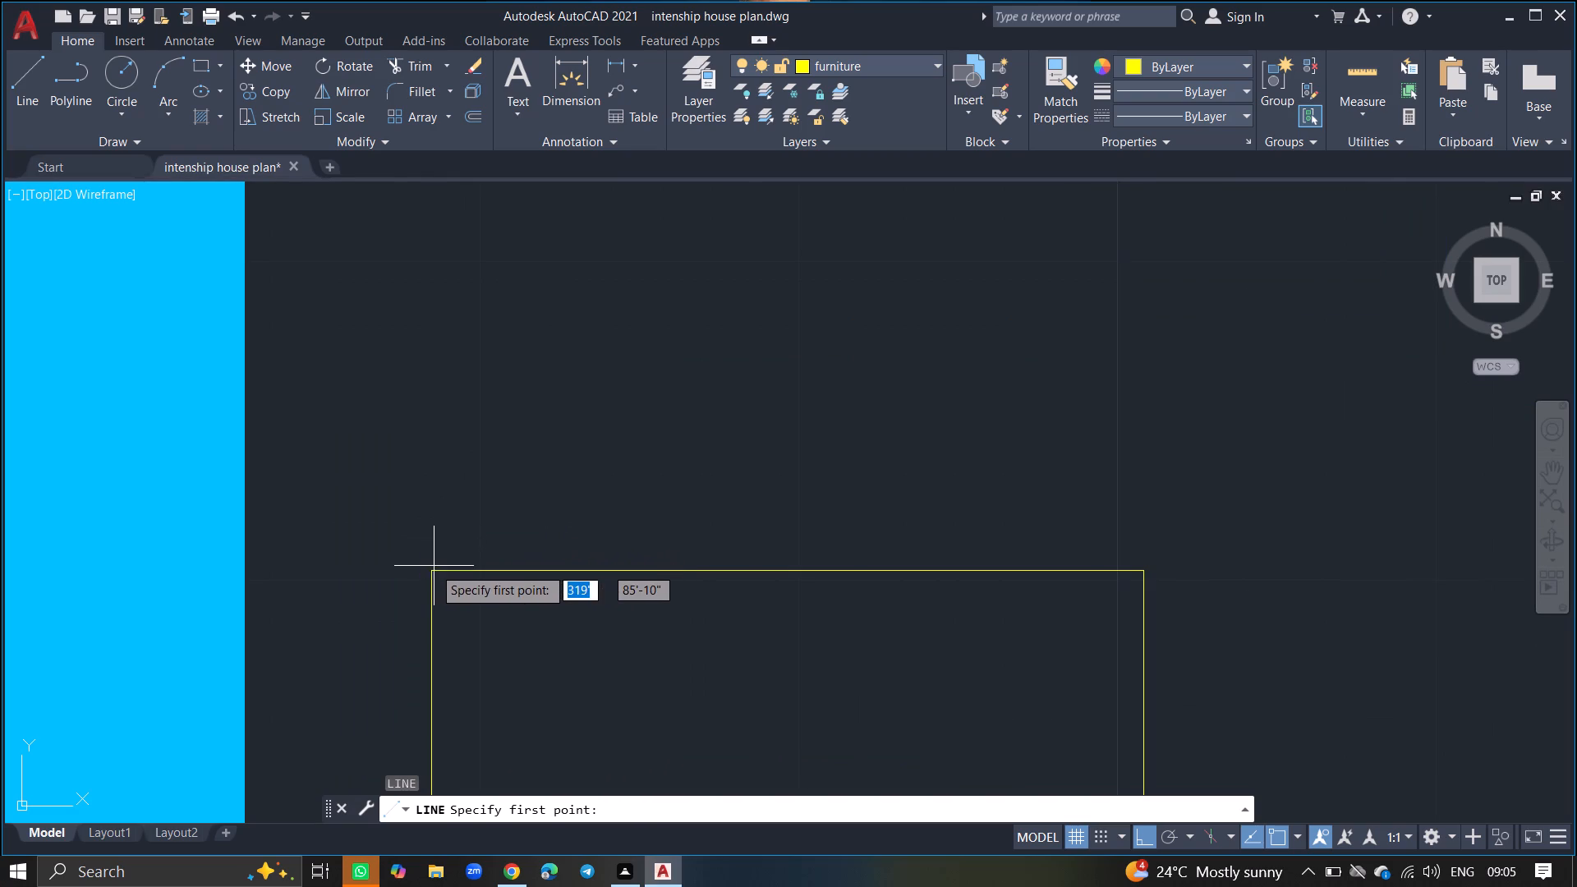
pyautogui.moveTo(433, 568); pyautogui.dragTo(946, 263)
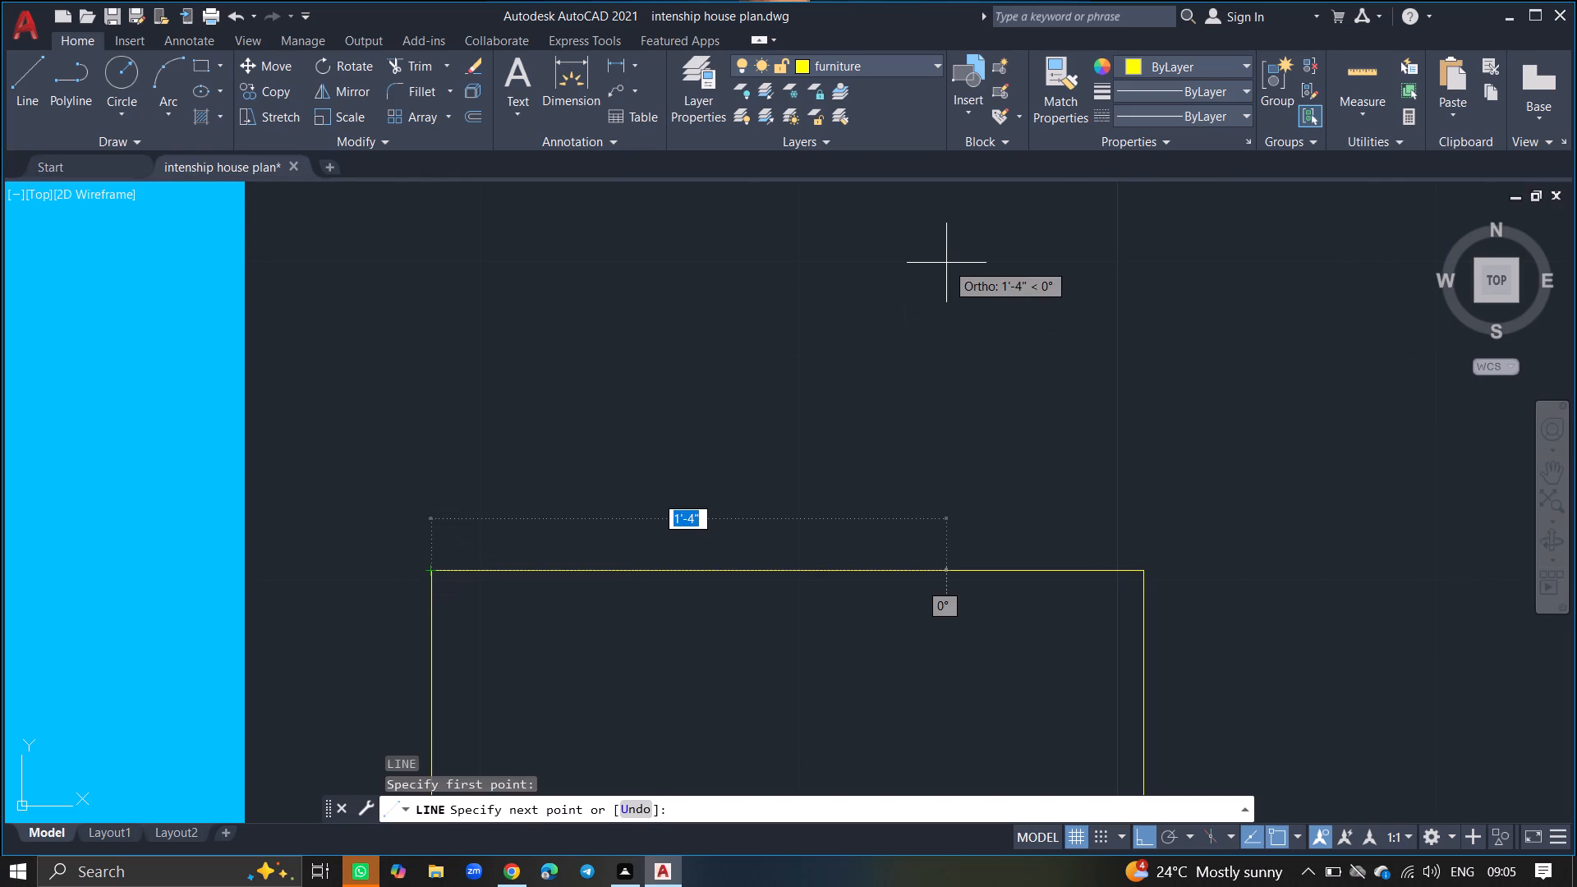
pyautogui.press('F8')
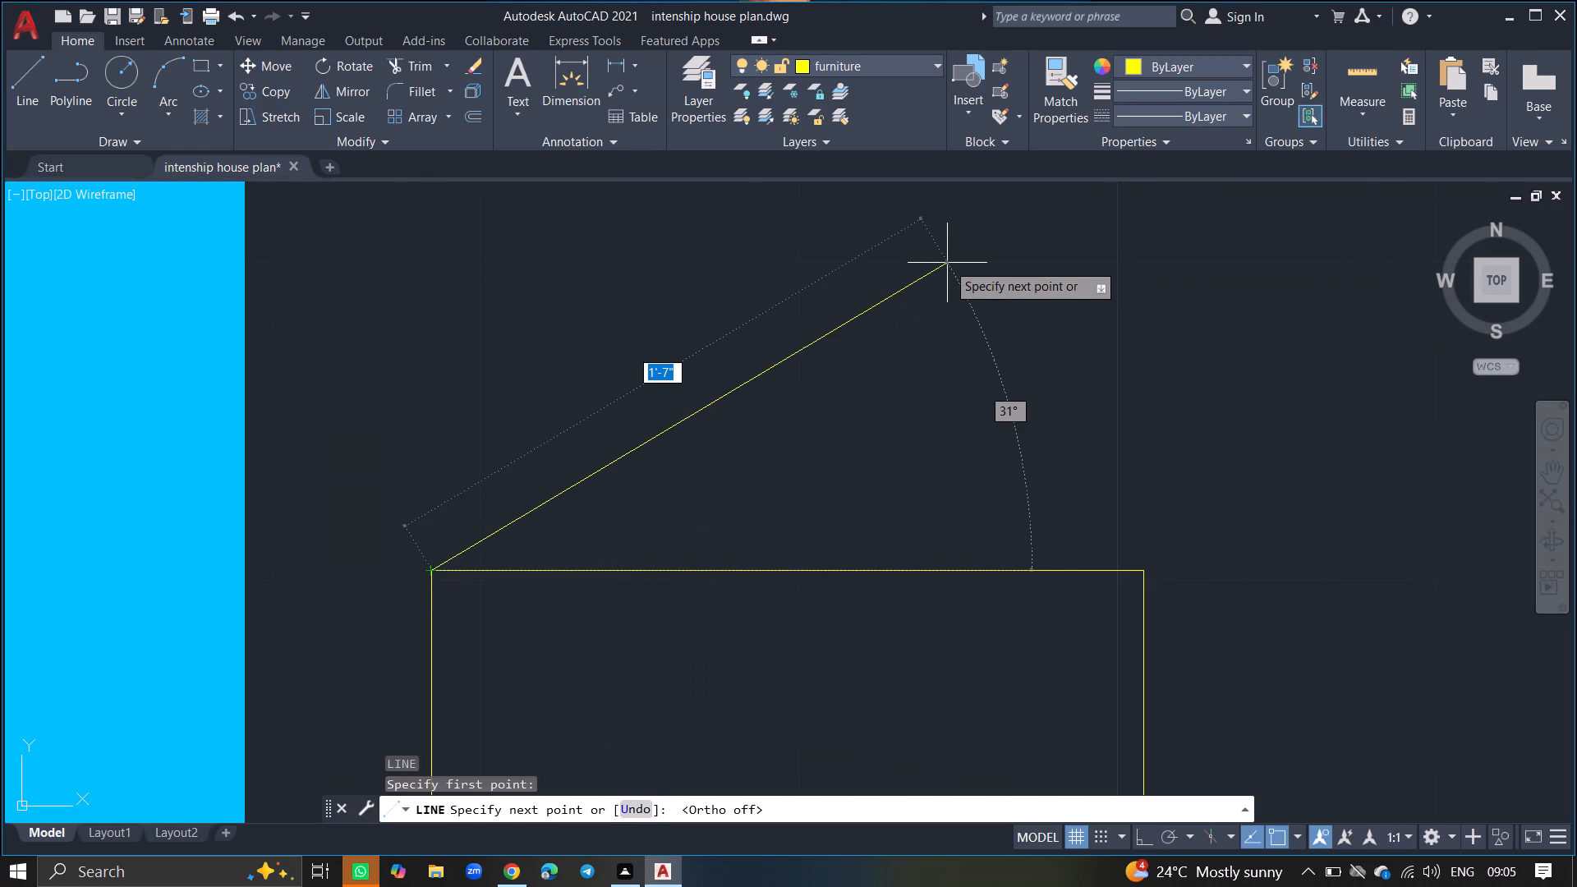
pyautogui.click(1088, 232)
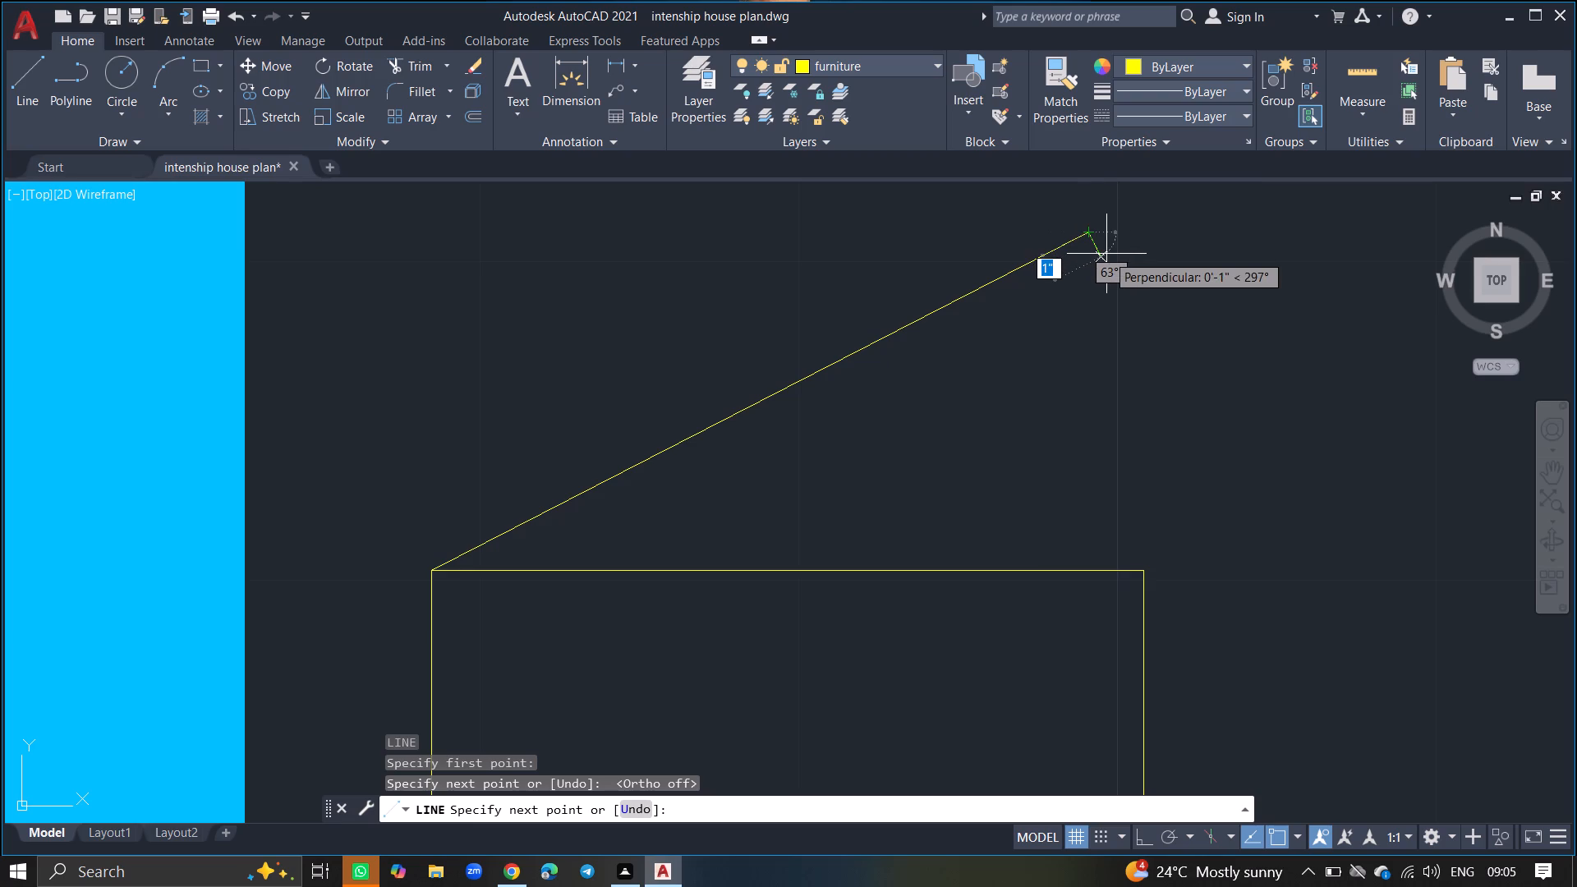
pyautogui.click(1106, 254)
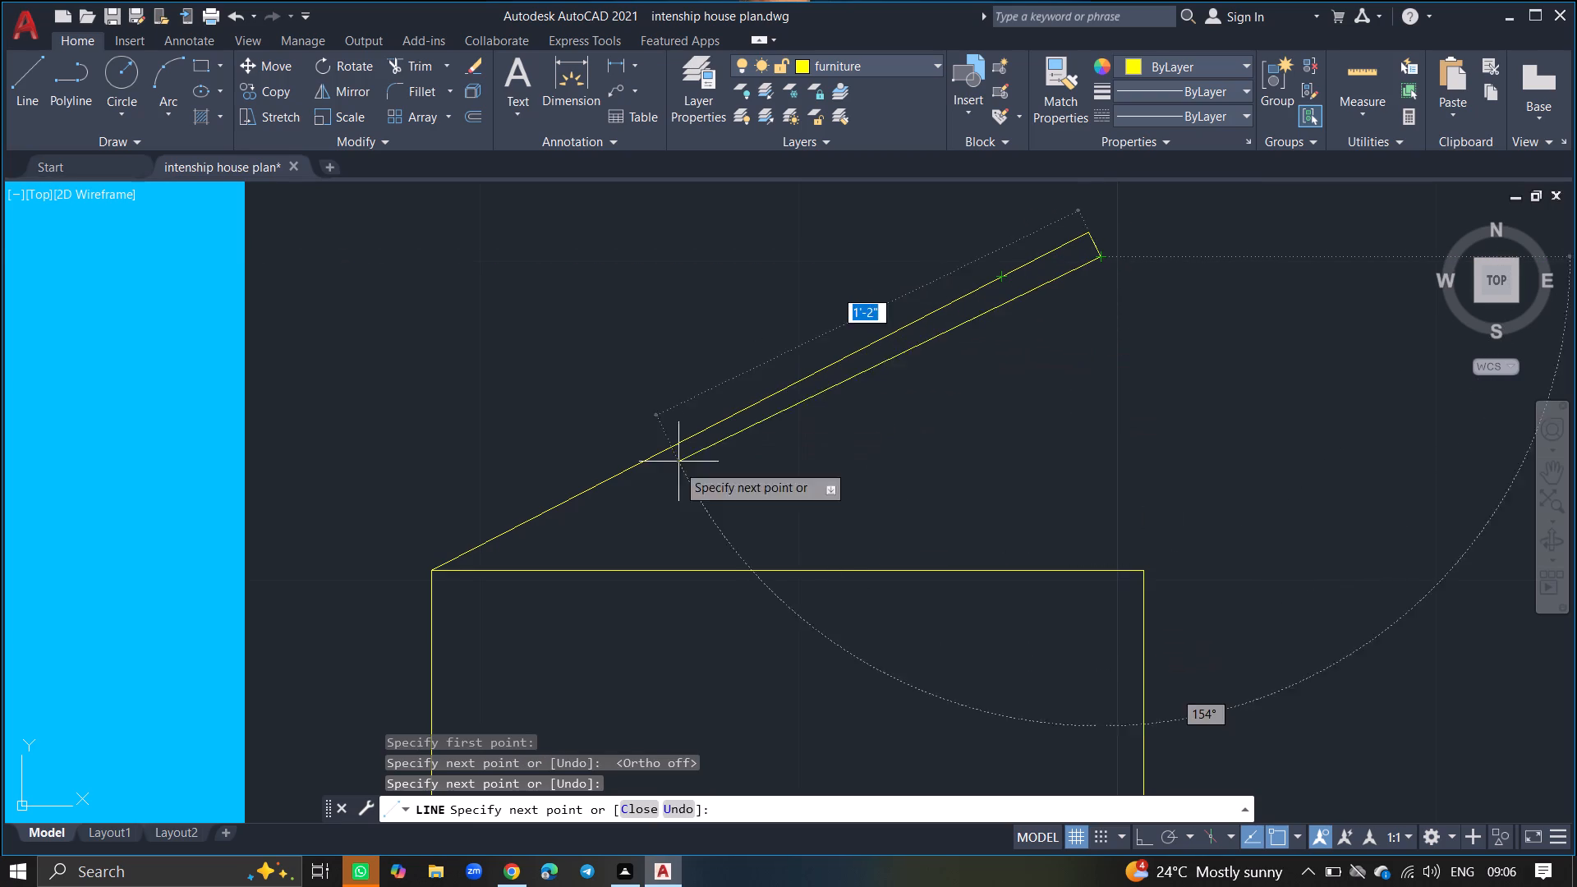
pyautogui.click(466, 575)
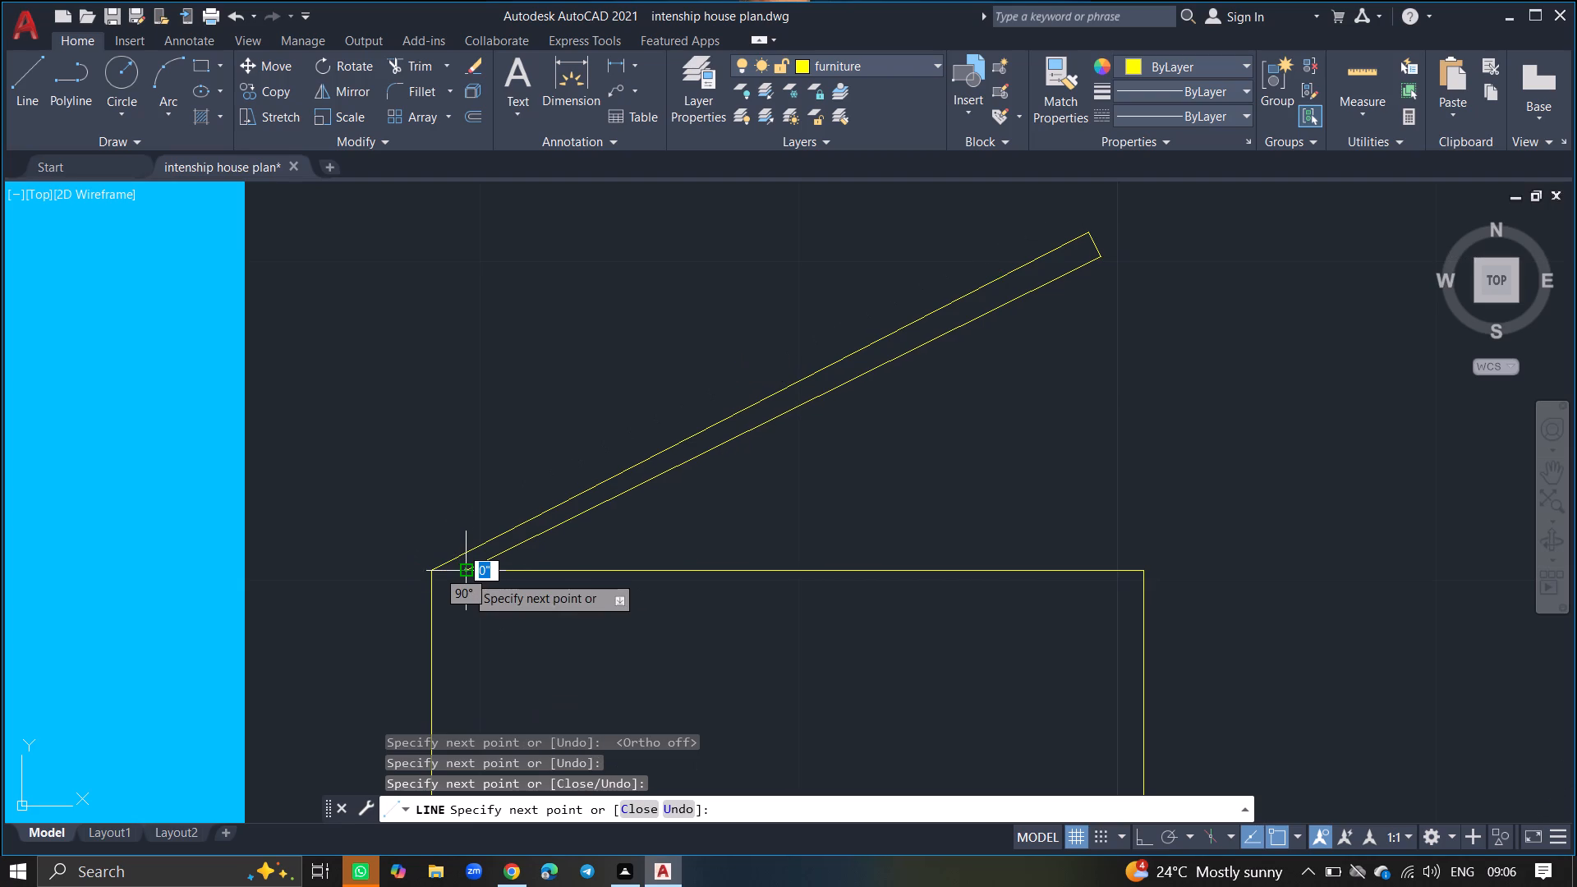
pyautogui.press('Return')
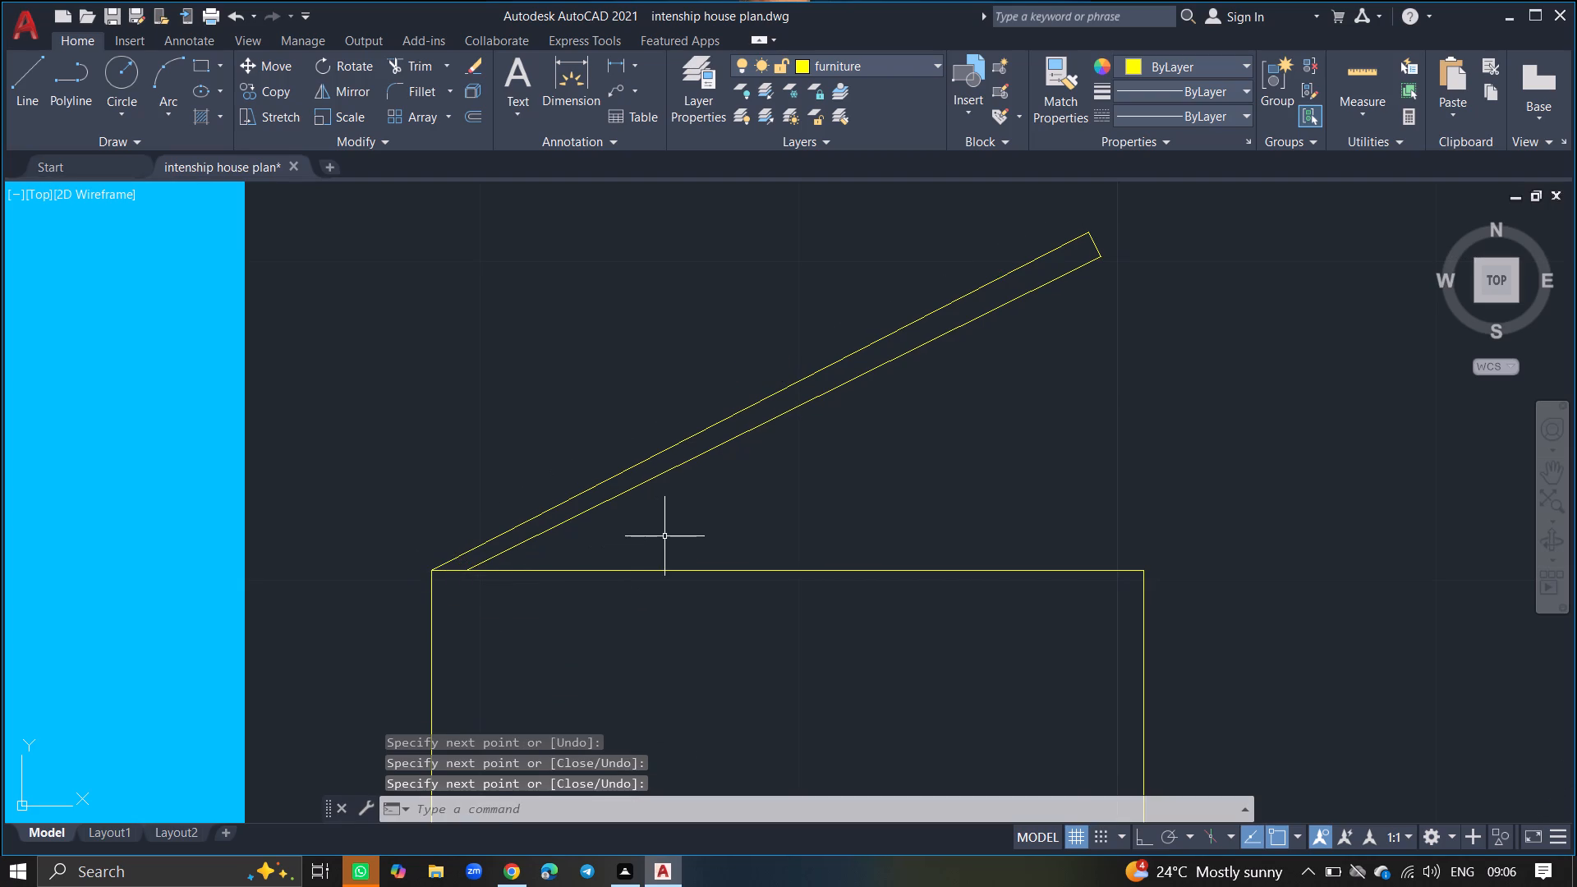
# Draw a rectangle about 2'-1" wide along the utility room's east wall, spanning from the north wall to the south wall.
pyautogui.keyDown('ctrl'); pyautogui.scroll(-3, 664, 536); pyautogui.keyUp('ctrl')
pyautogui.keyDown('ctrl'); pyautogui.scroll(-4, 812, 519); pyautogui.keyUp('ctrl')
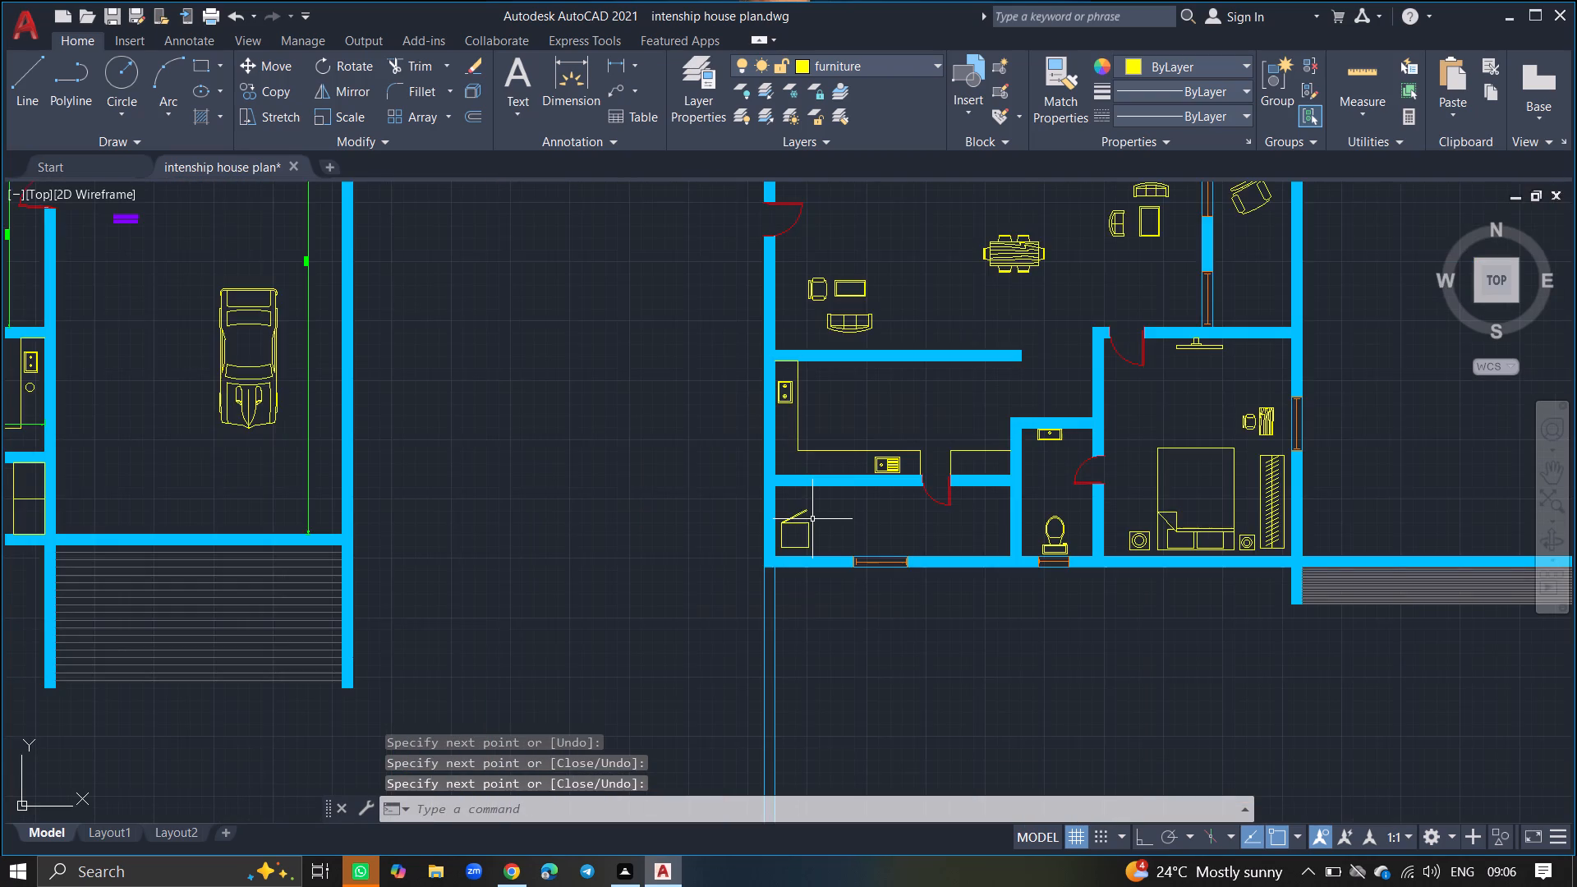
pyautogui.write('REC')
pyautogui.press('Return')
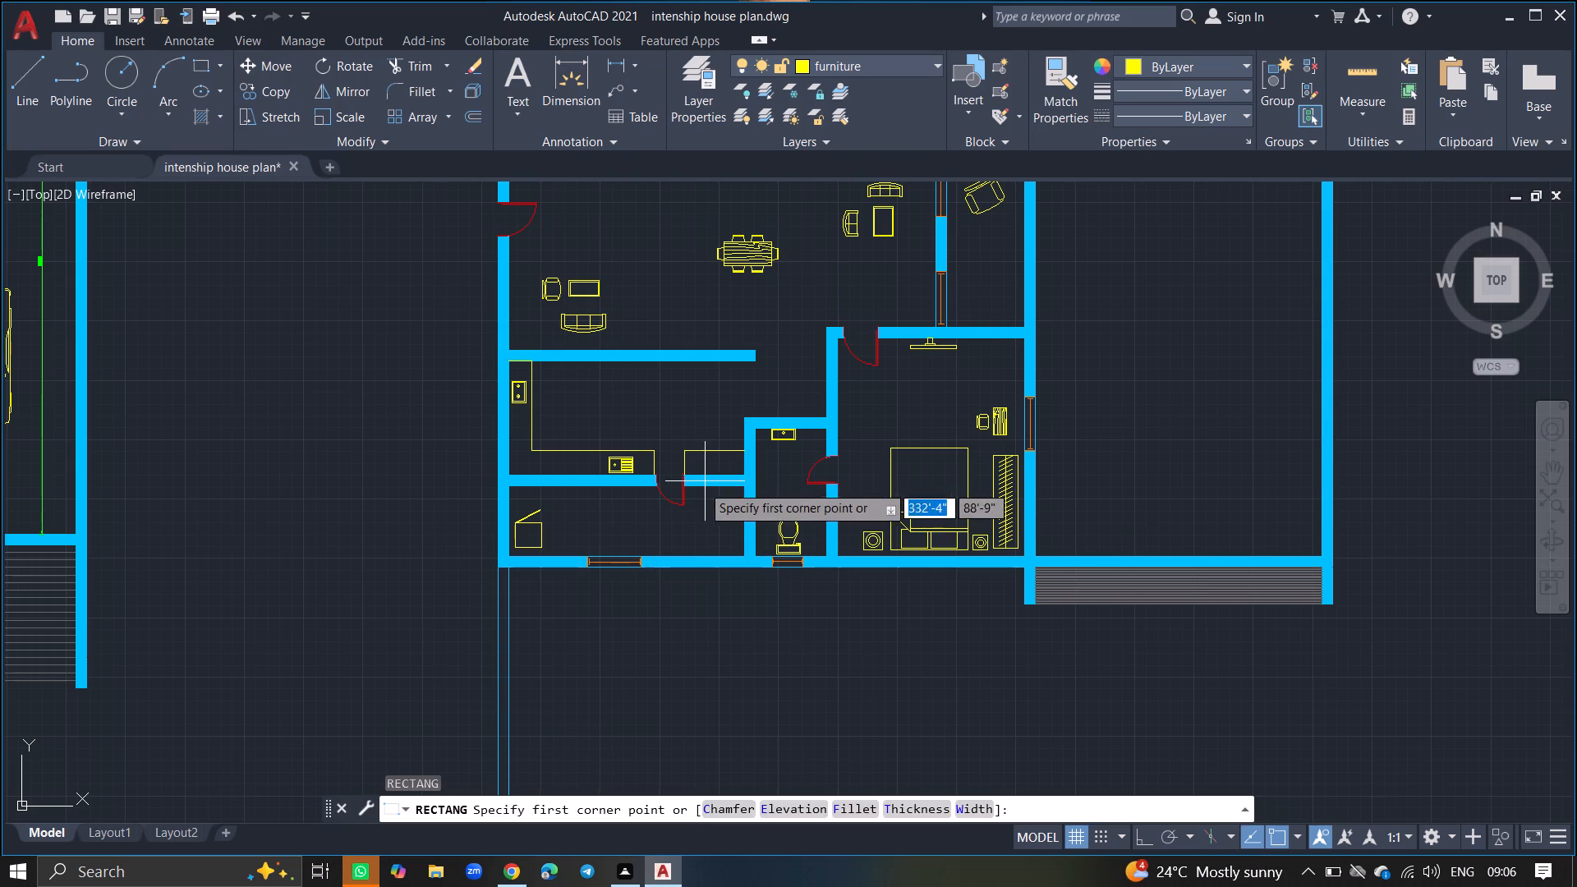
pyautogui.keyDown('ctrl'); pyautogui.scroll(7, 690, 516); pyautogui.keyUp('ctrl')
pyautogui.keyDown('ctrl'); pyautogui.scroll(-2, 792, 456); pyautogui.keyUp('ctrl')
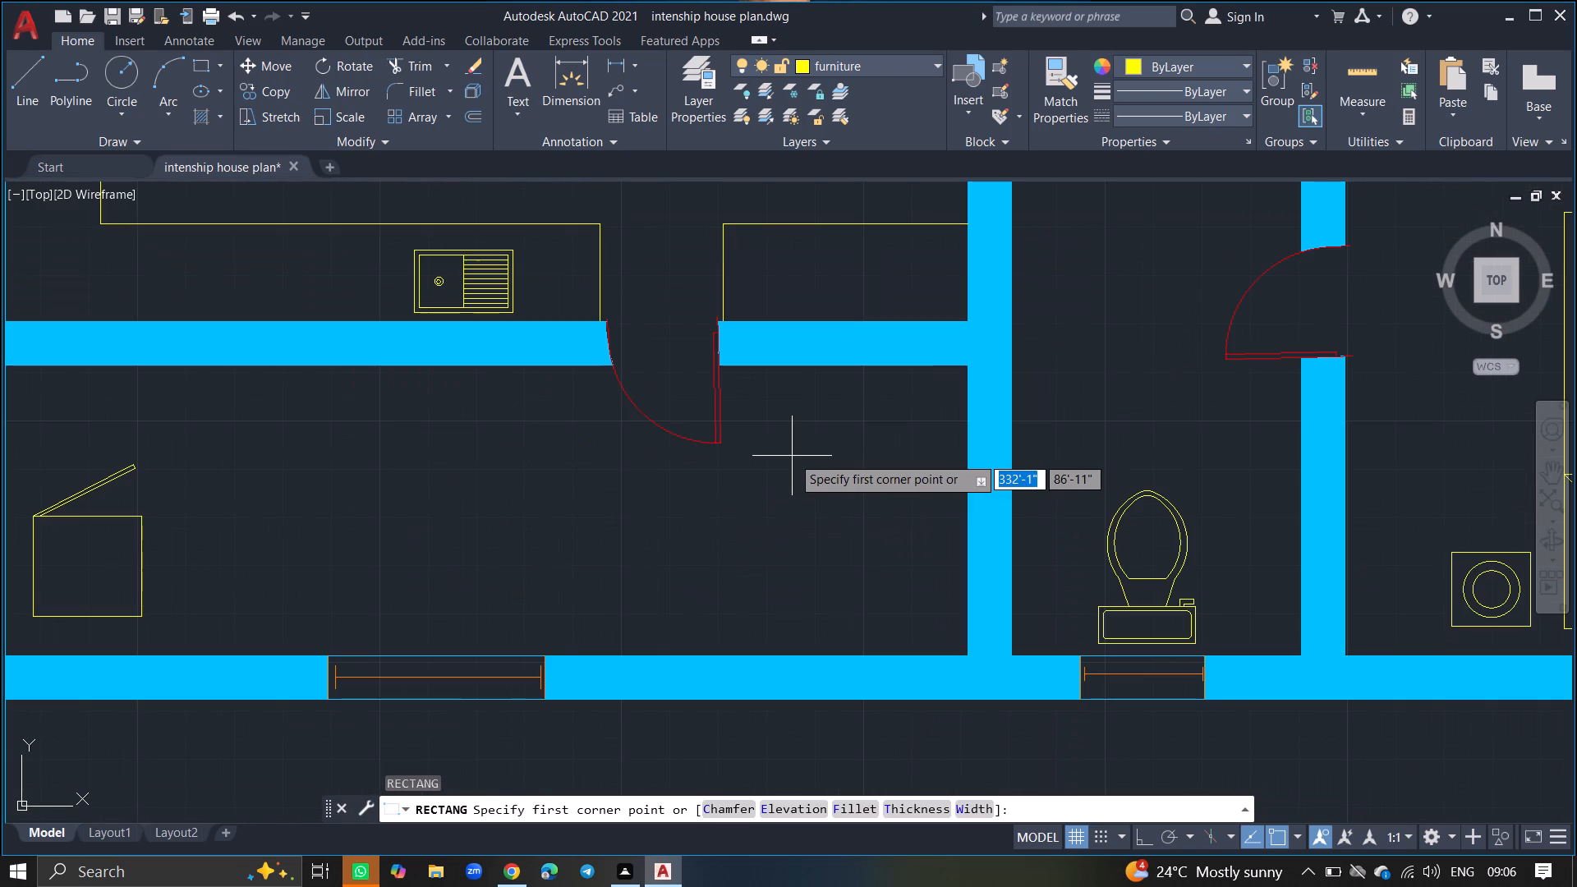
pyautogui.click(965, 365)
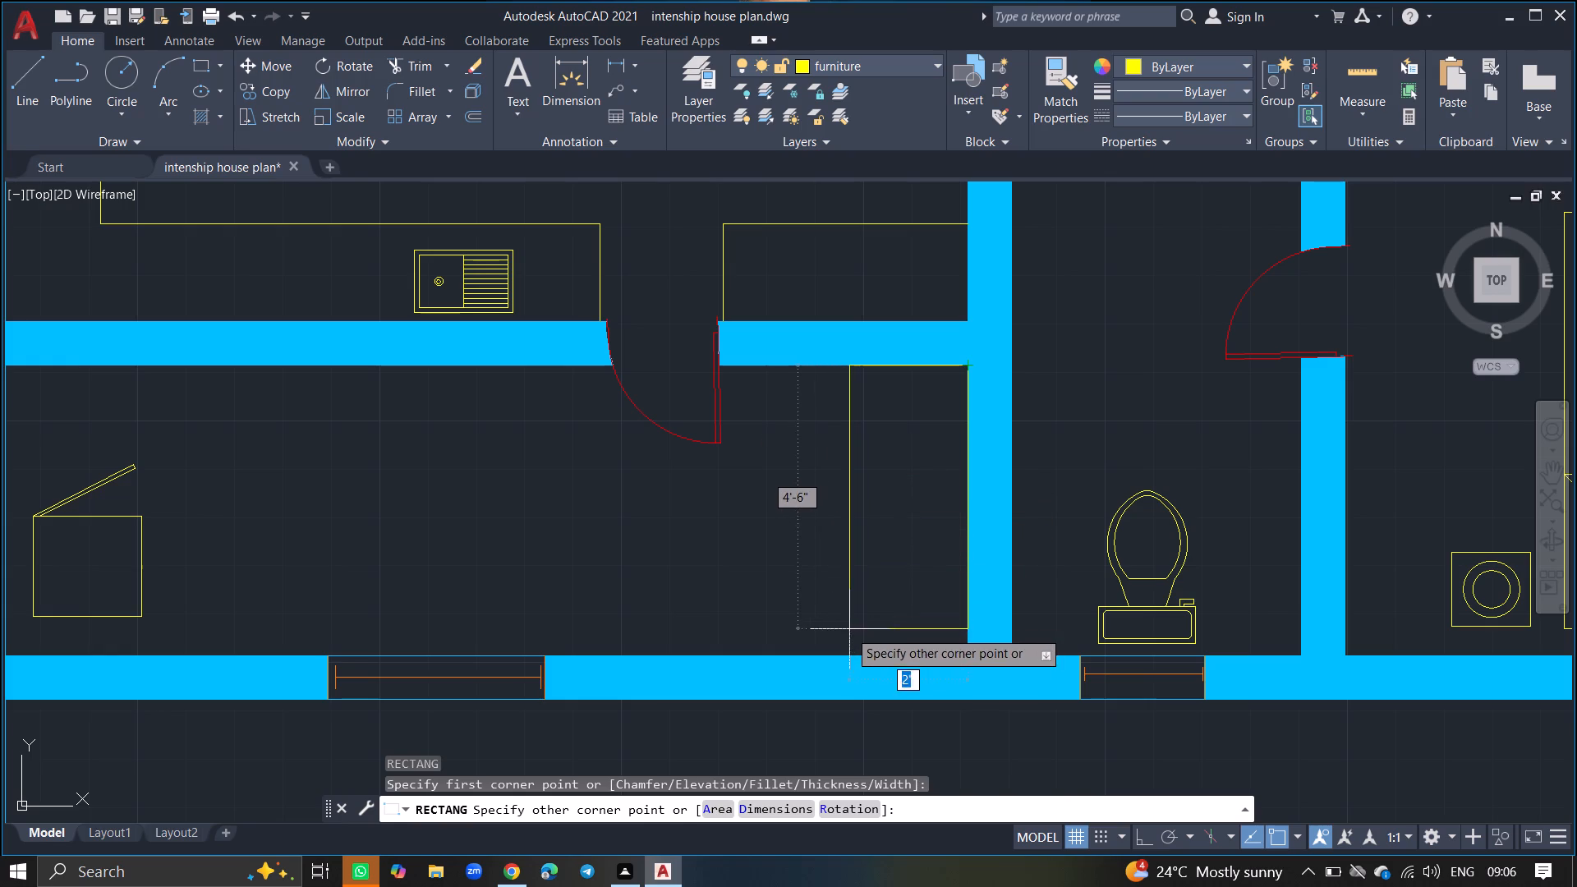
pyautogui.click(844, 655)
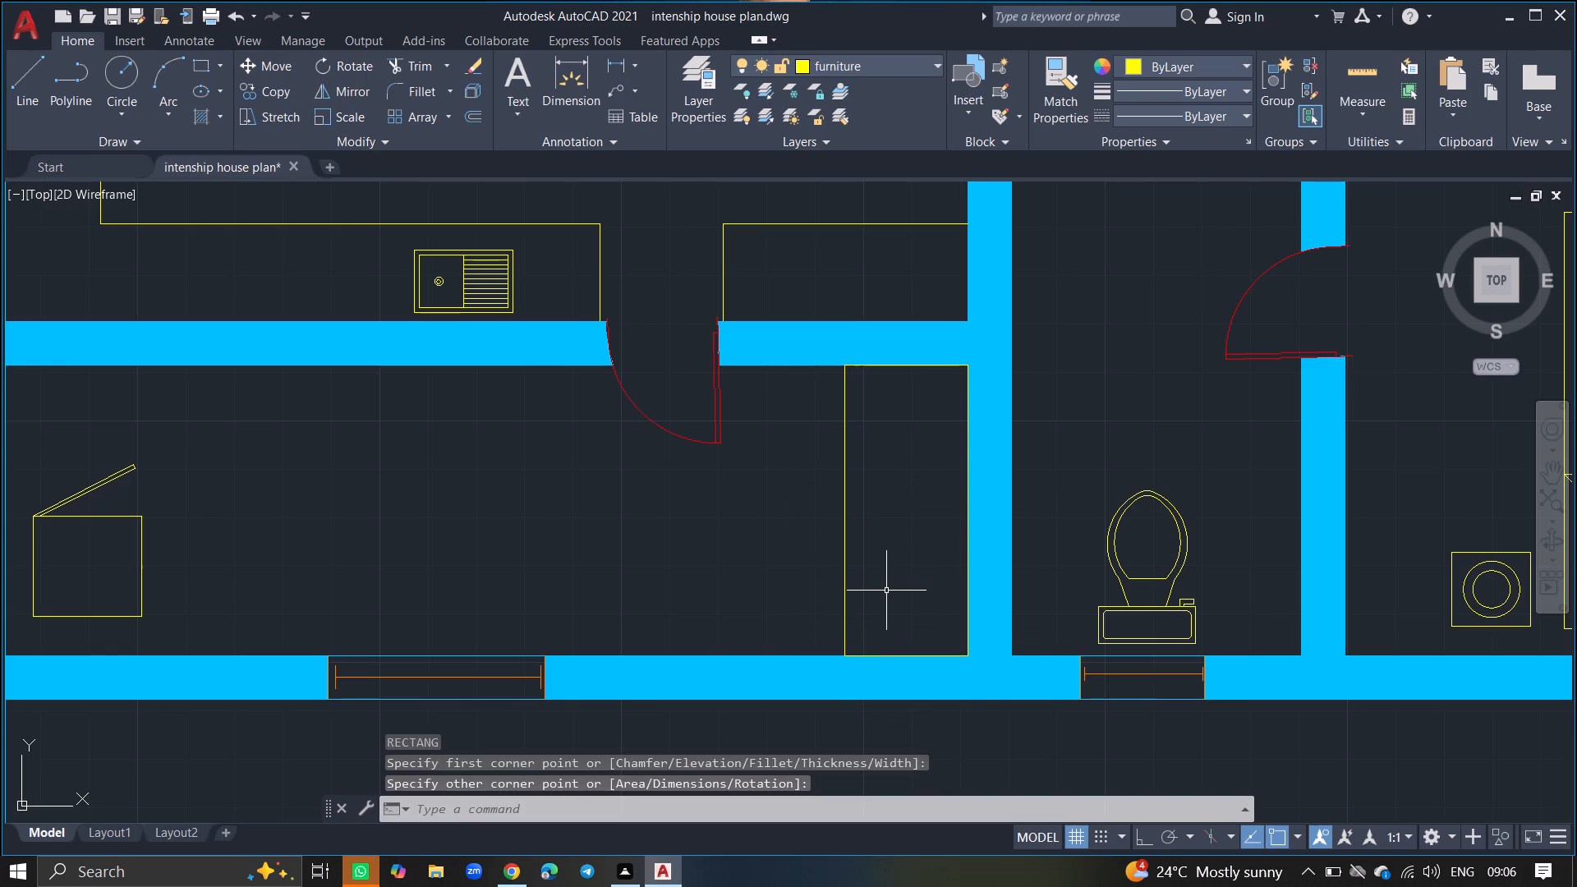
# Divide the east-wall rectangle into two equal halves with a horizontal line between the midpoints of its long sides.
pyautogui.press('l')
pyautogui.press('Return')
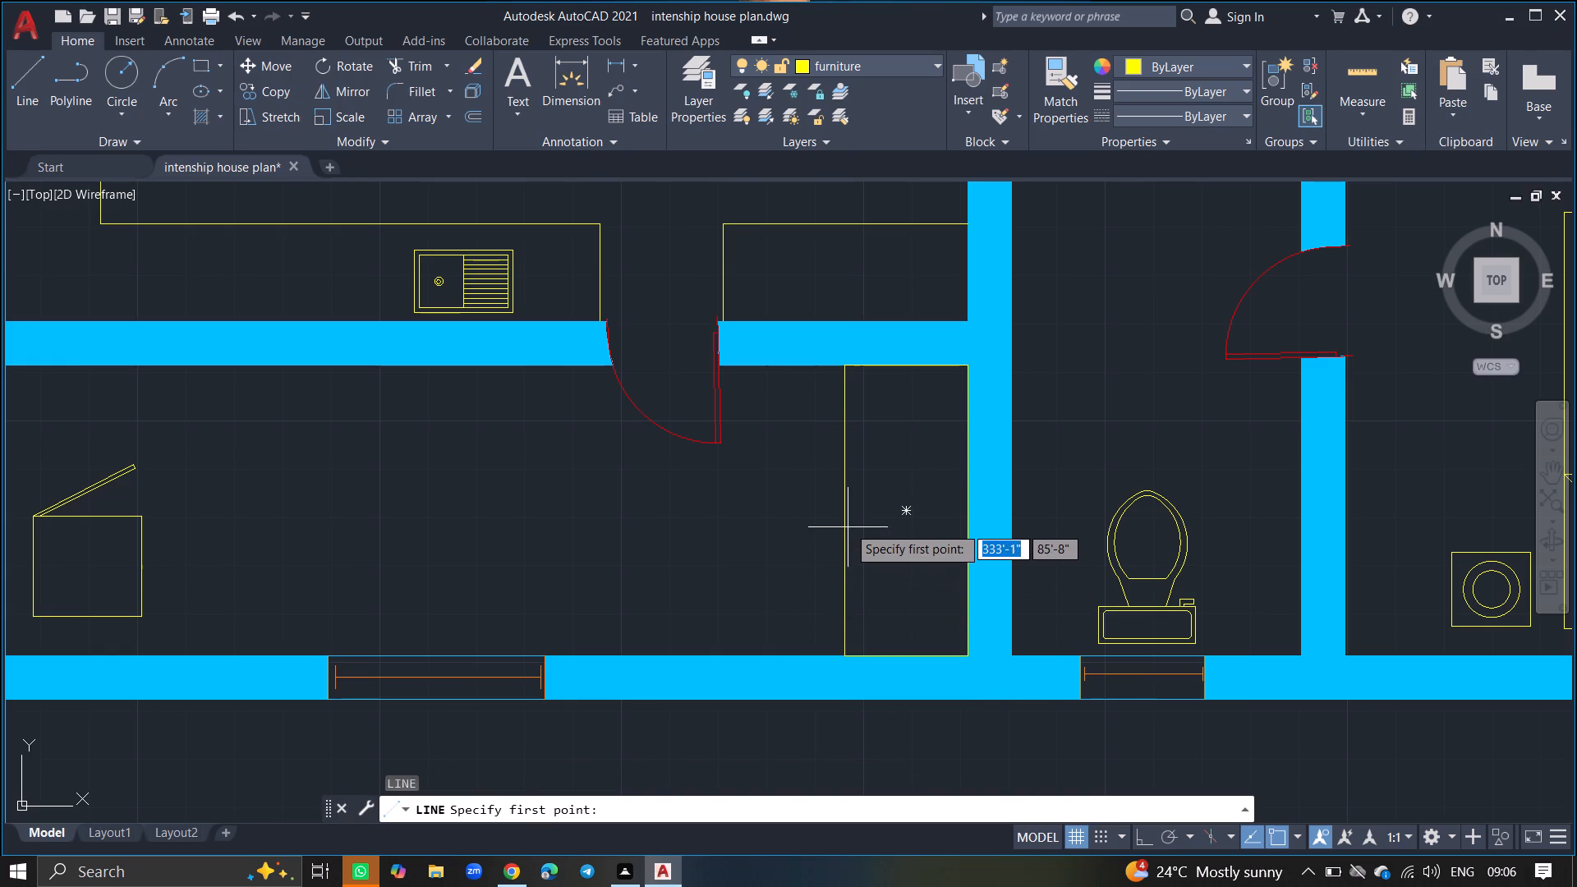
pyautogui.click(845, 513)
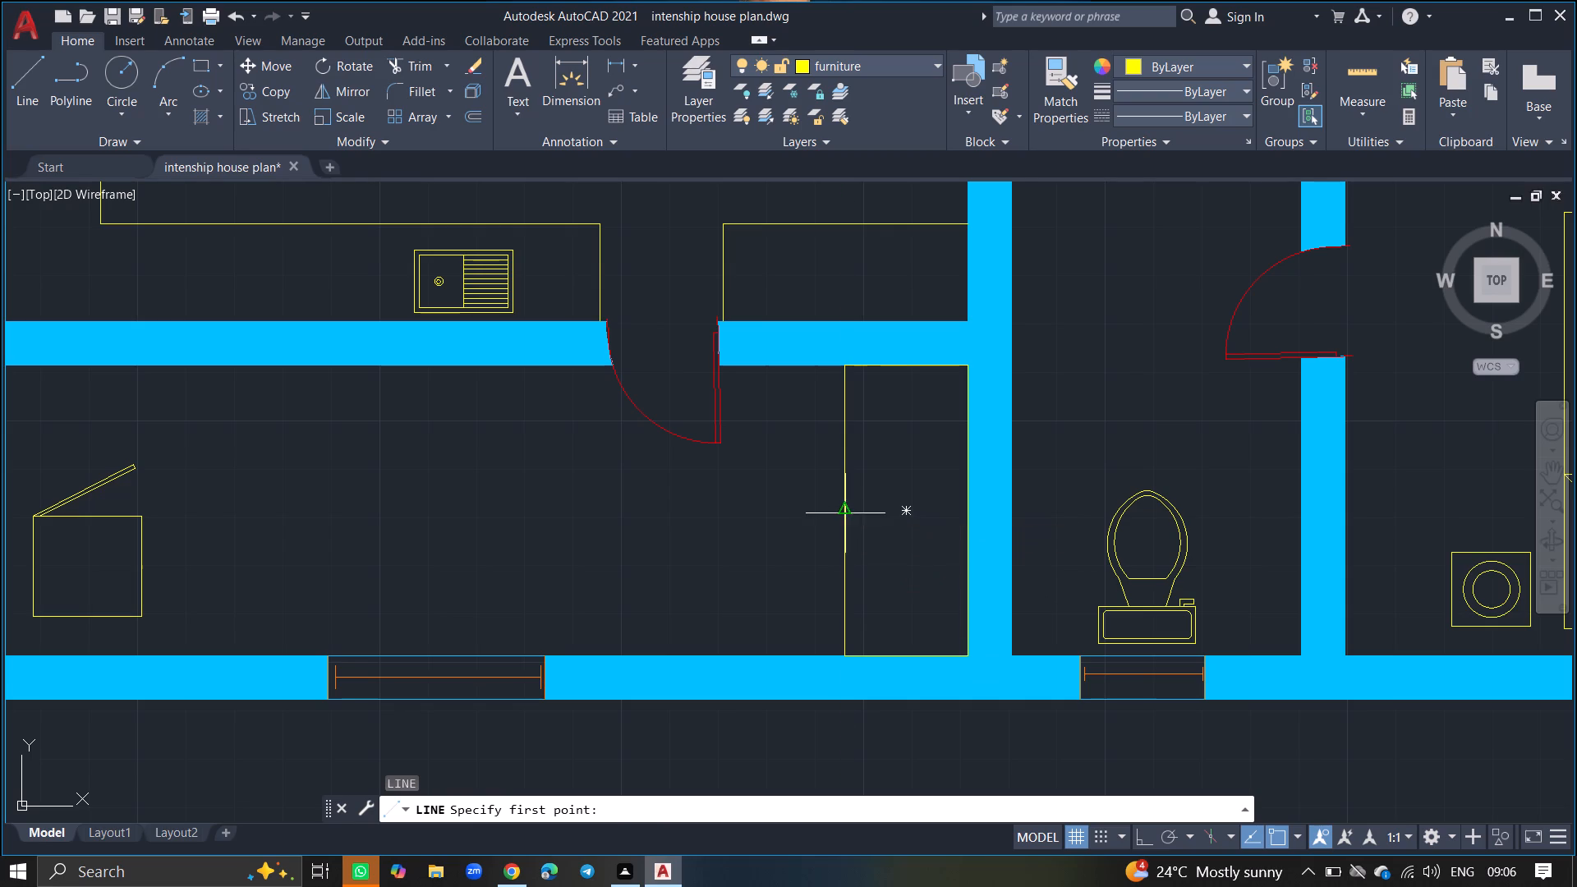
pyautogui.click(966, 508)
pyautogui.press('Return')
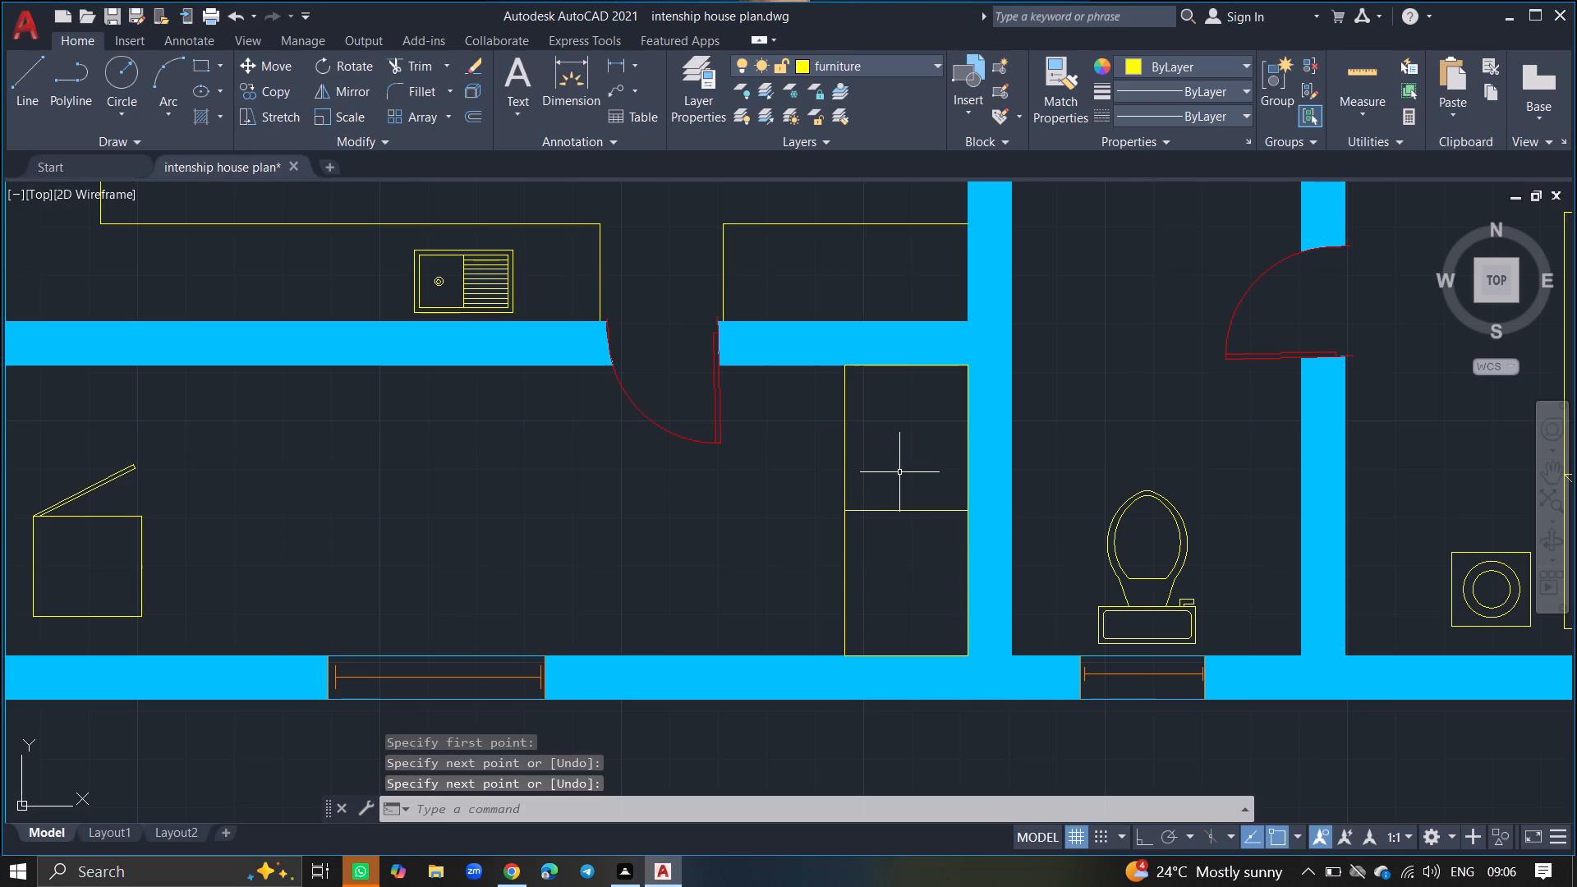
# Make the dimensions layer current.
pyautogui.keyDown('ctrl'); pyautogui.scroll(-4, 899, 472); pyautogui.keyUp('ctrl')
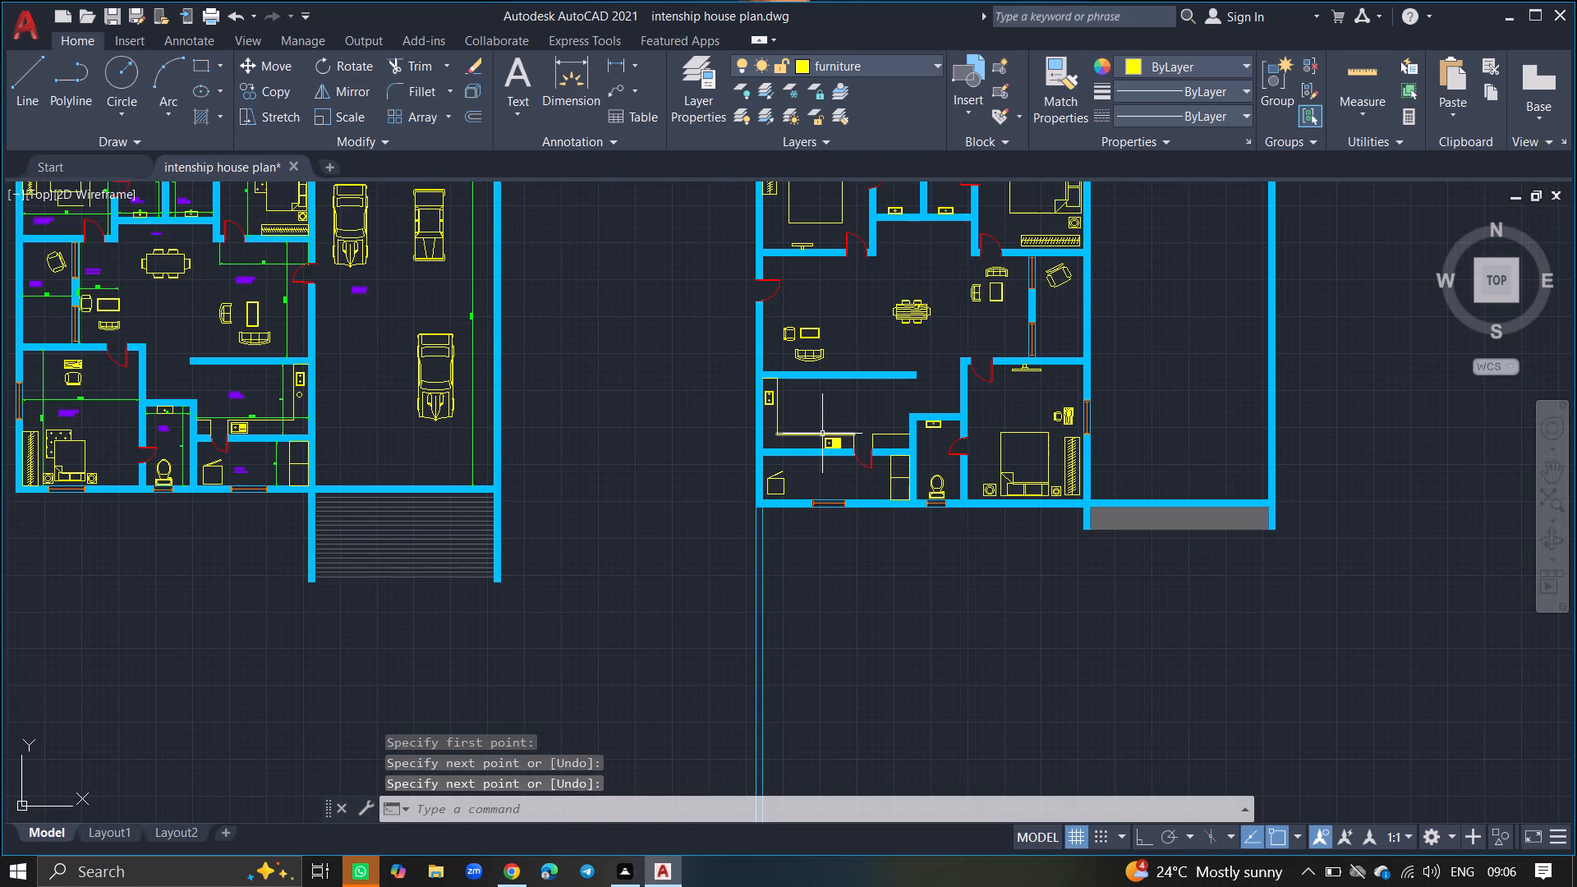
pyautogui.keyDown('ctrl'); pyautogui.scroll(-2, 823, 378); pyautogui.keyUp('ctrl')
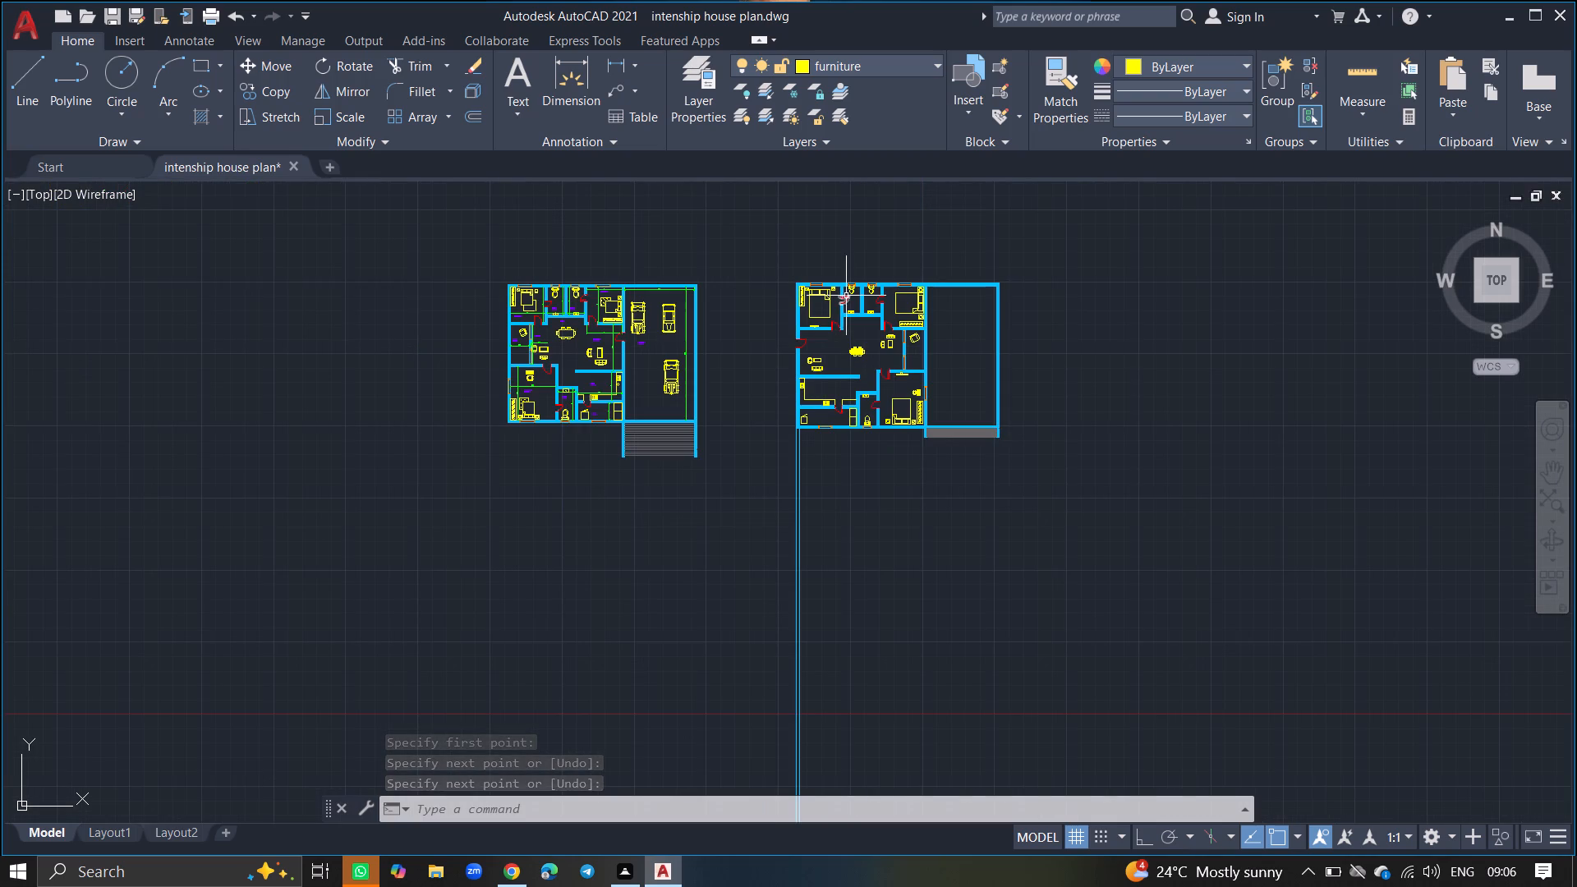
pyautogui.keyDown('ctrl'); pyautogui.scroll(4, 851, 288); pyautogui.keyUp('ctrl')
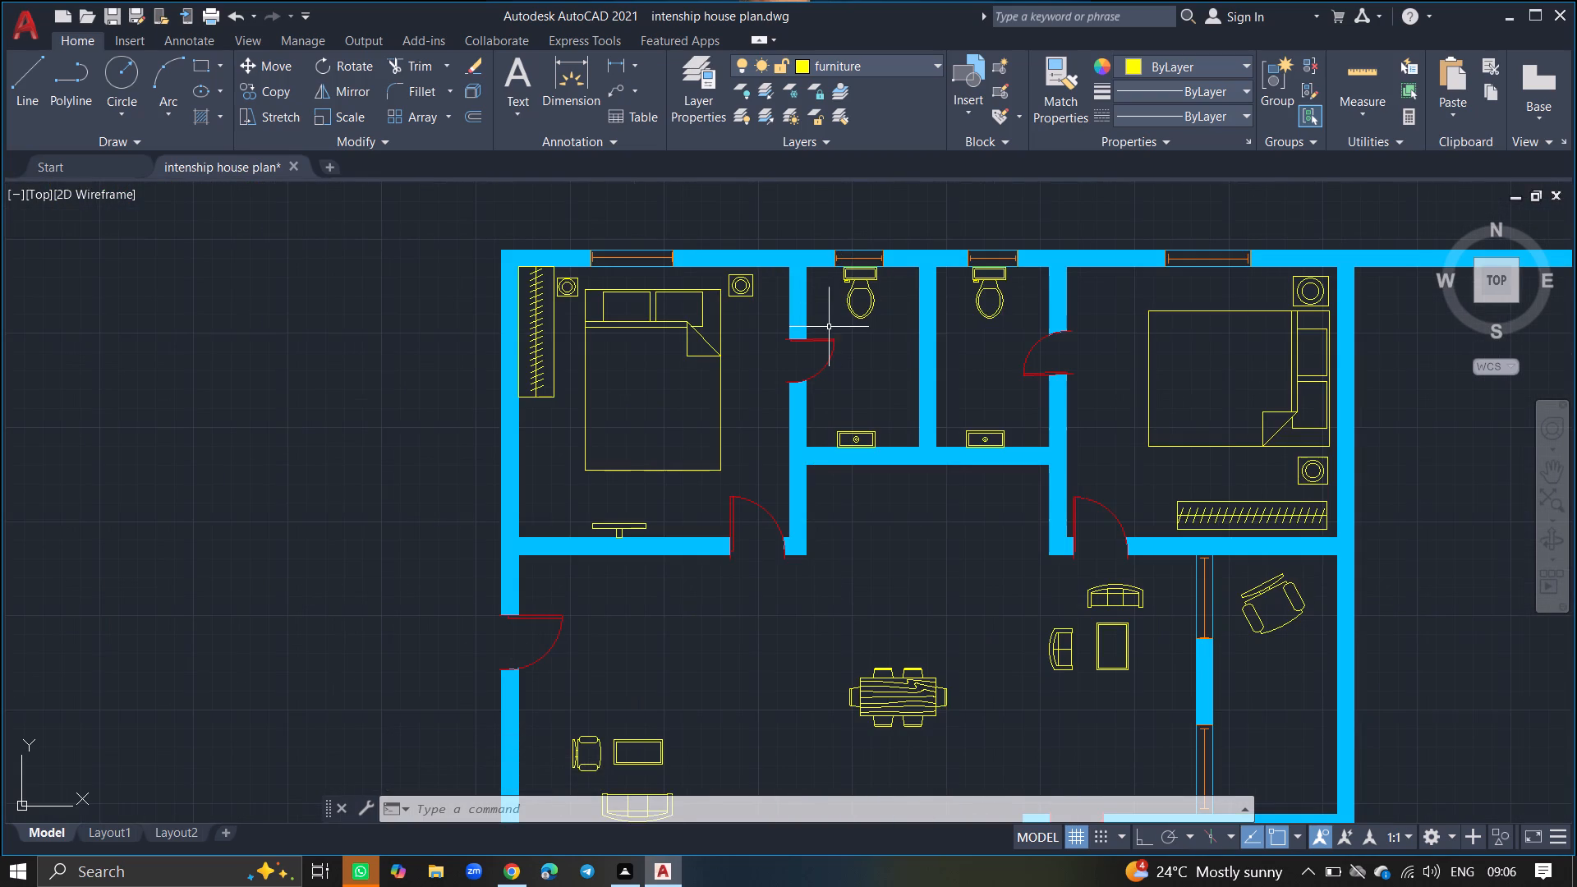
pyautogui.keyDown('ctrl'); pyautogui.scroll(-2, 788, 421); pyautogui.keyUp('ctrl')
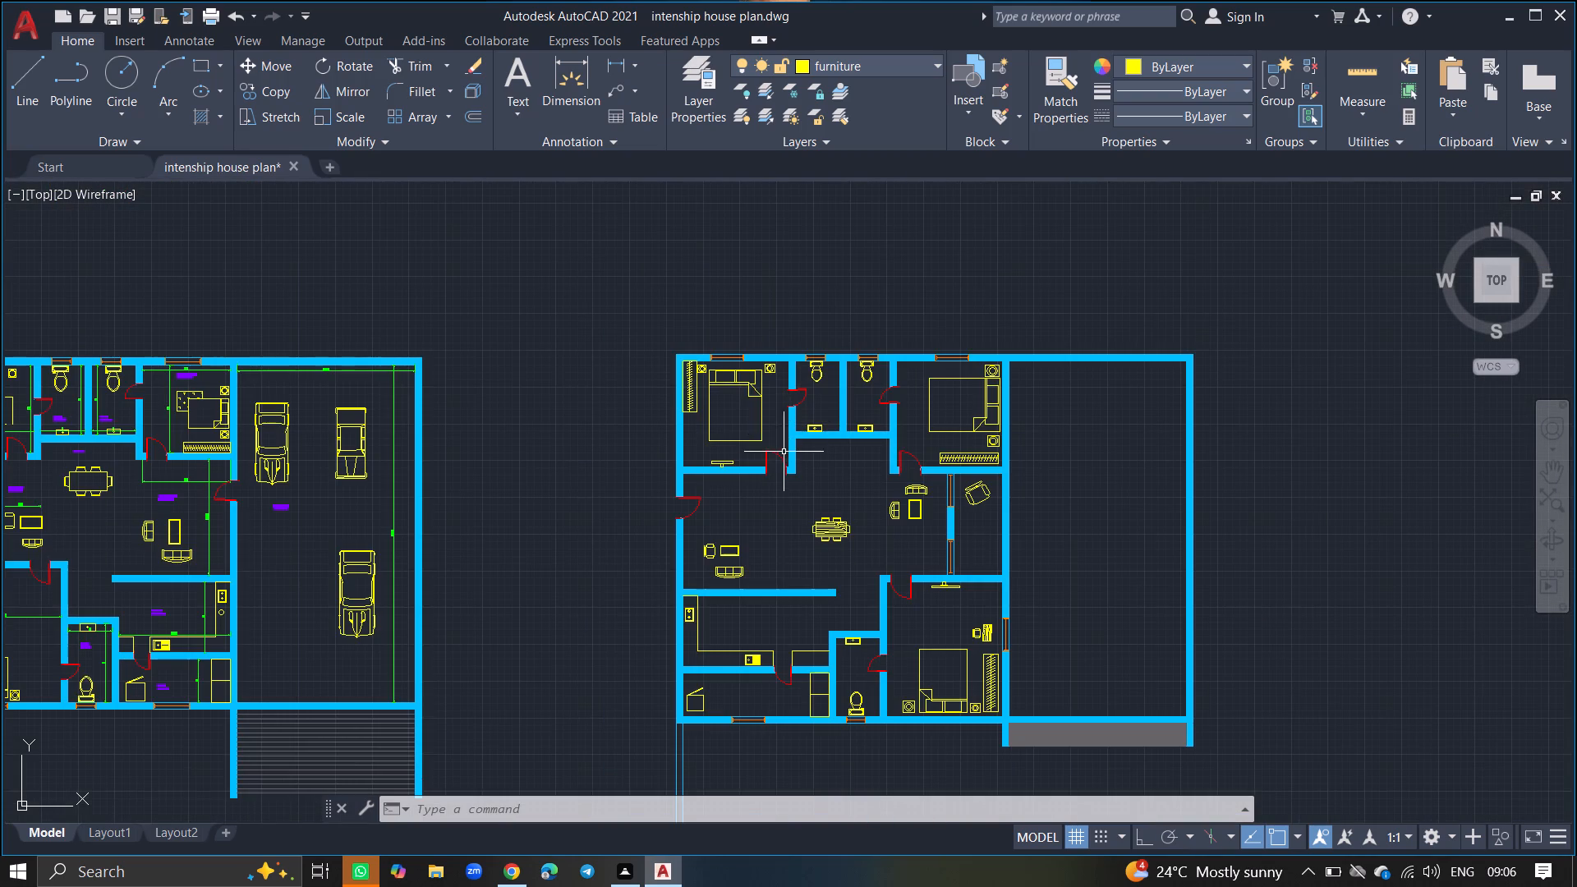
pyautogui.click(701, 104)
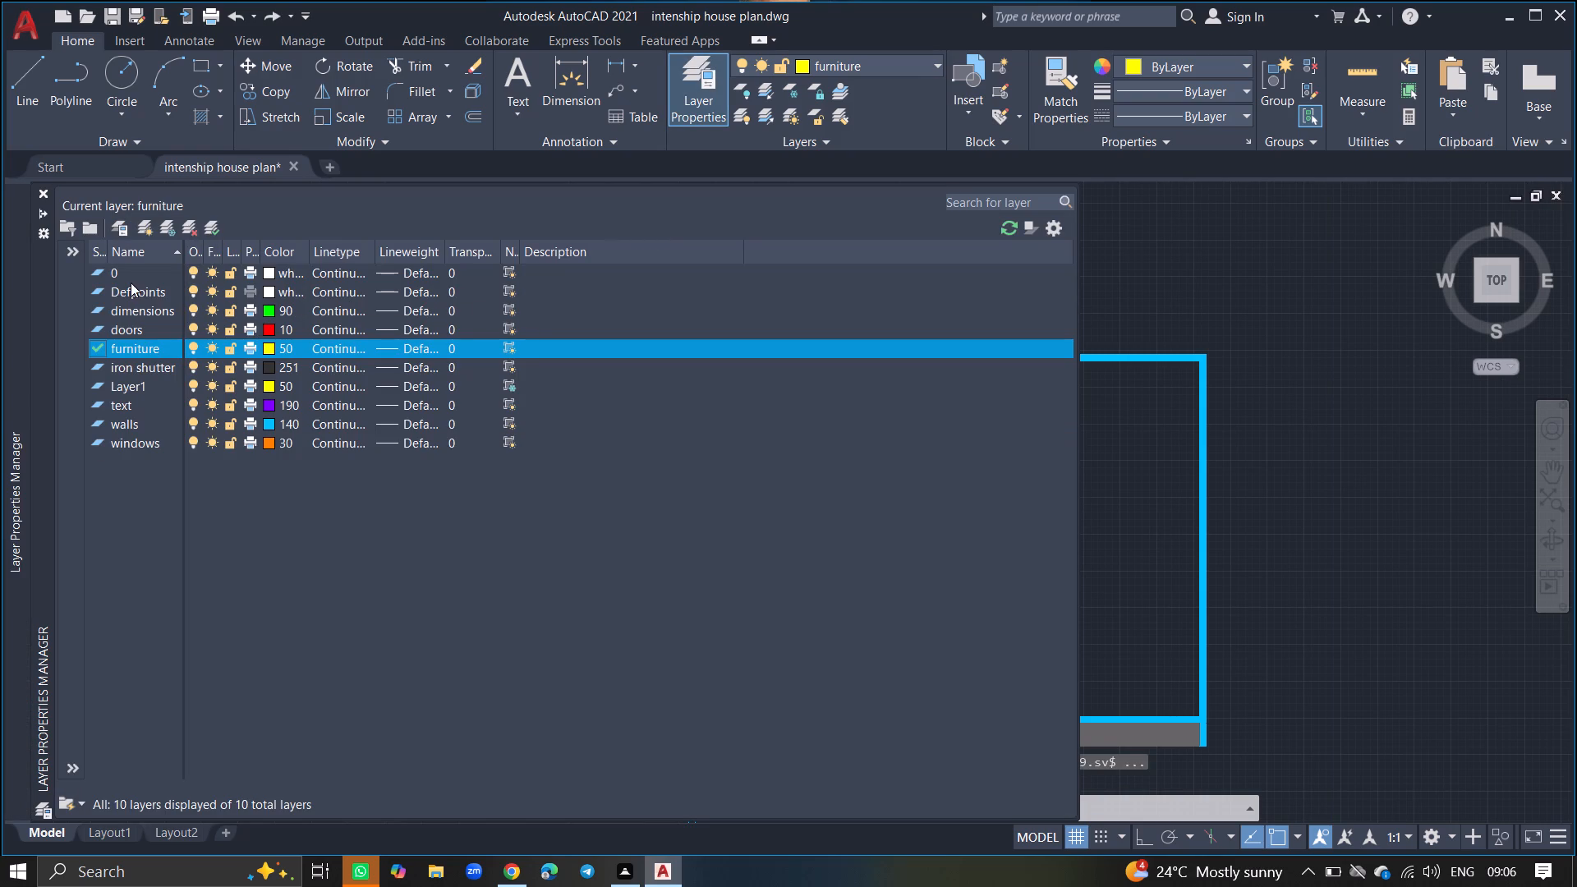
pyautogui.doubleClick(136, 310)
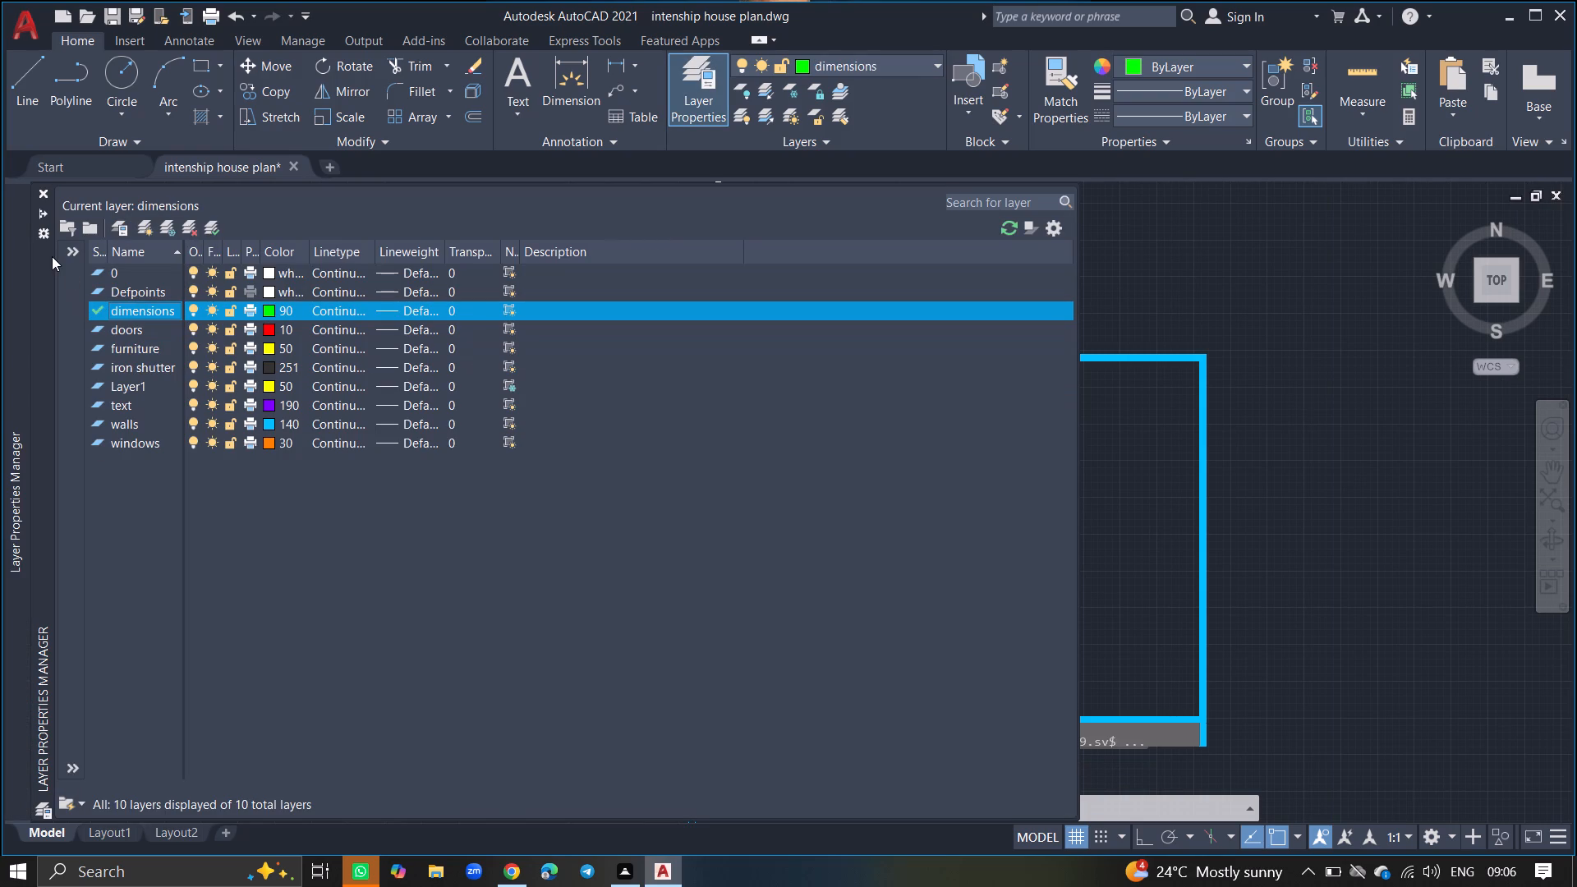
pyautogui.click(44, 191)
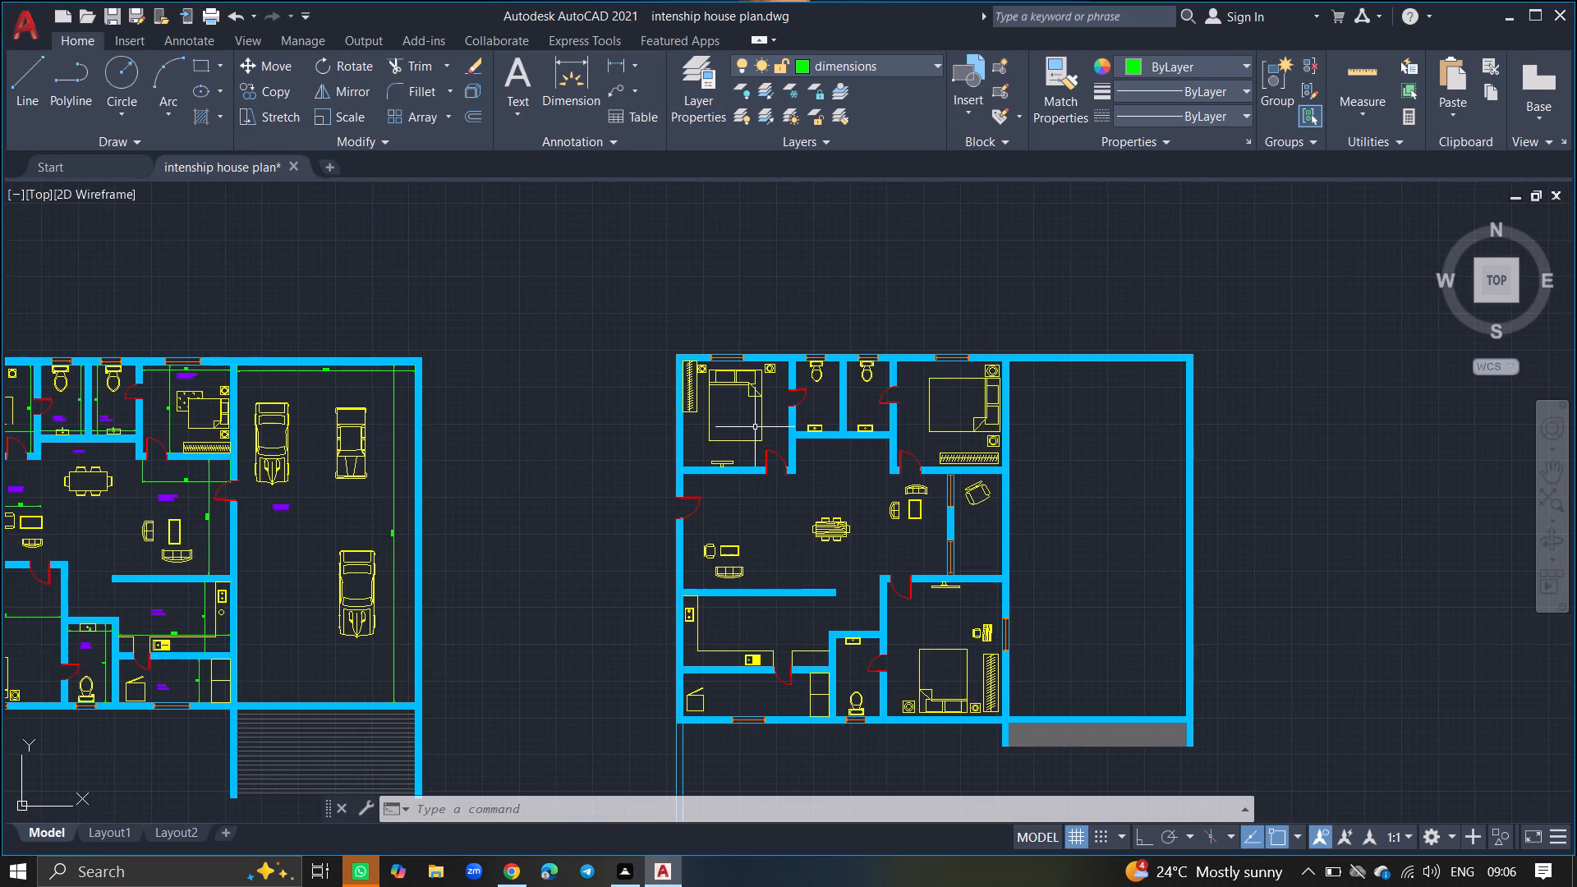
# Add a horizontal linear dimension across the northwest bedroom between its side walls, just south of the bed.
pyautogui.keyDown('ctrl'); pyautogui.scroll(3, 755, 427); pyautogui.keyUp('ctrl')
pyautogui.write('DIML')
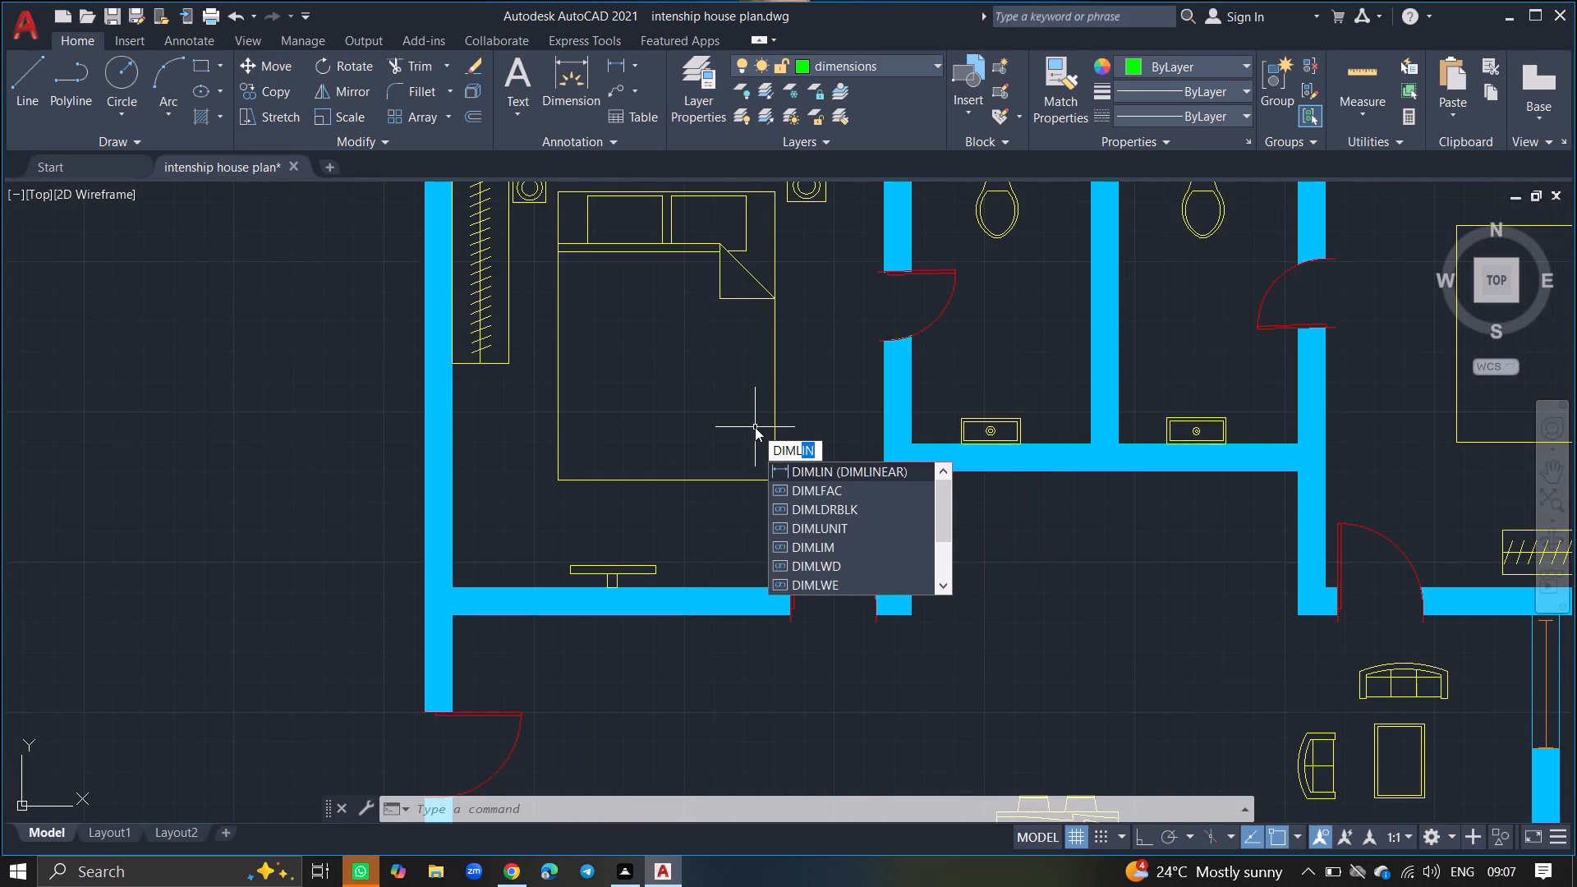
pyautogui.click(804, 471)
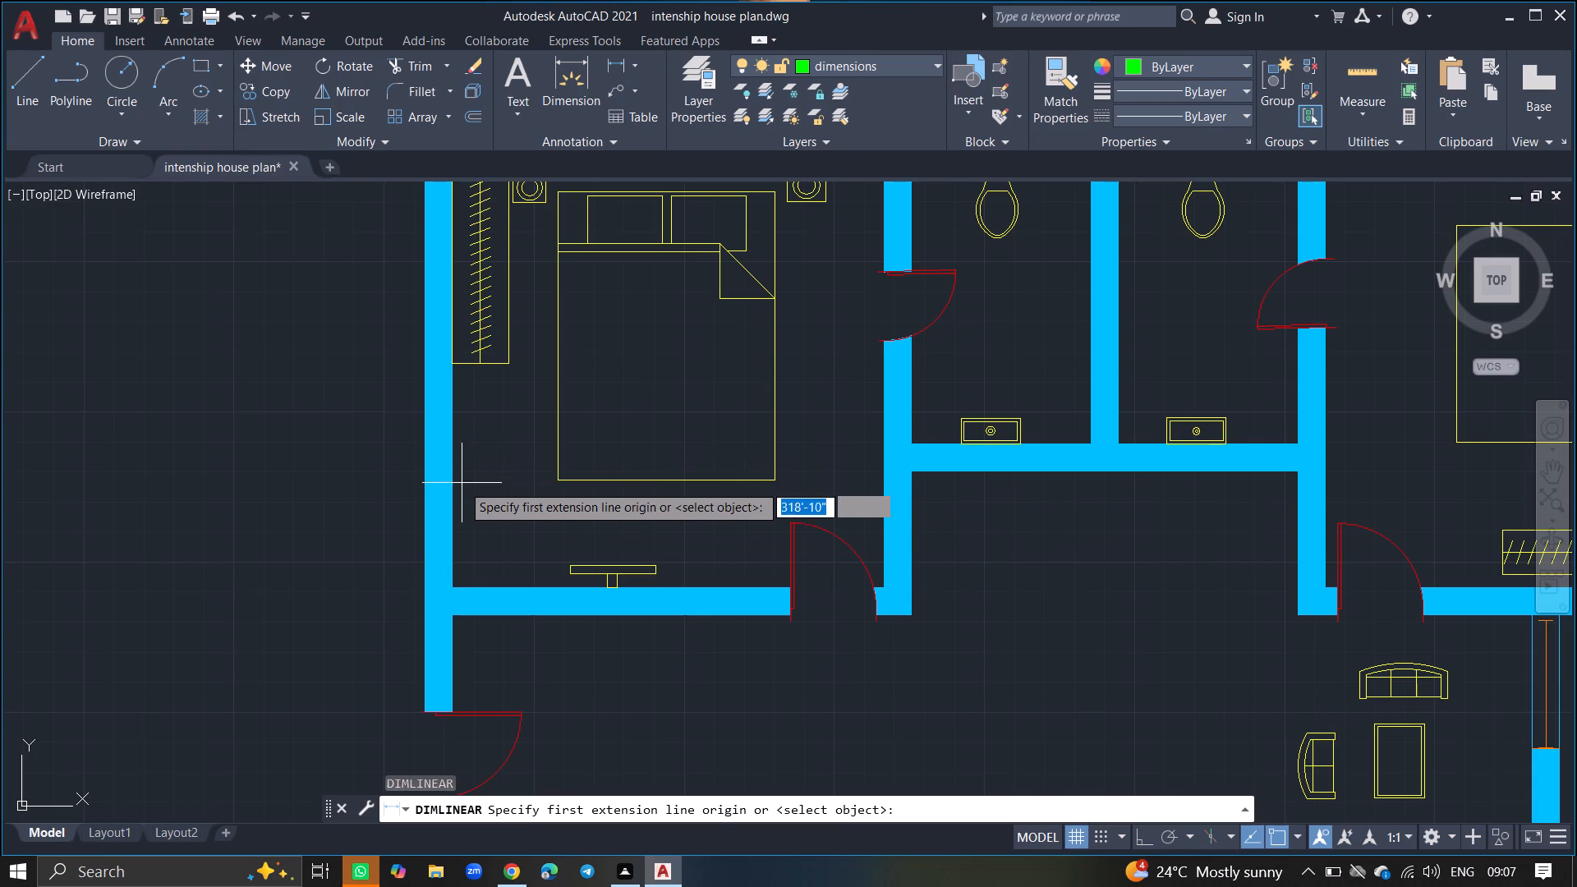
pyautogui.moveTo(454, 494); pyautogui.dragTo(682, 466)
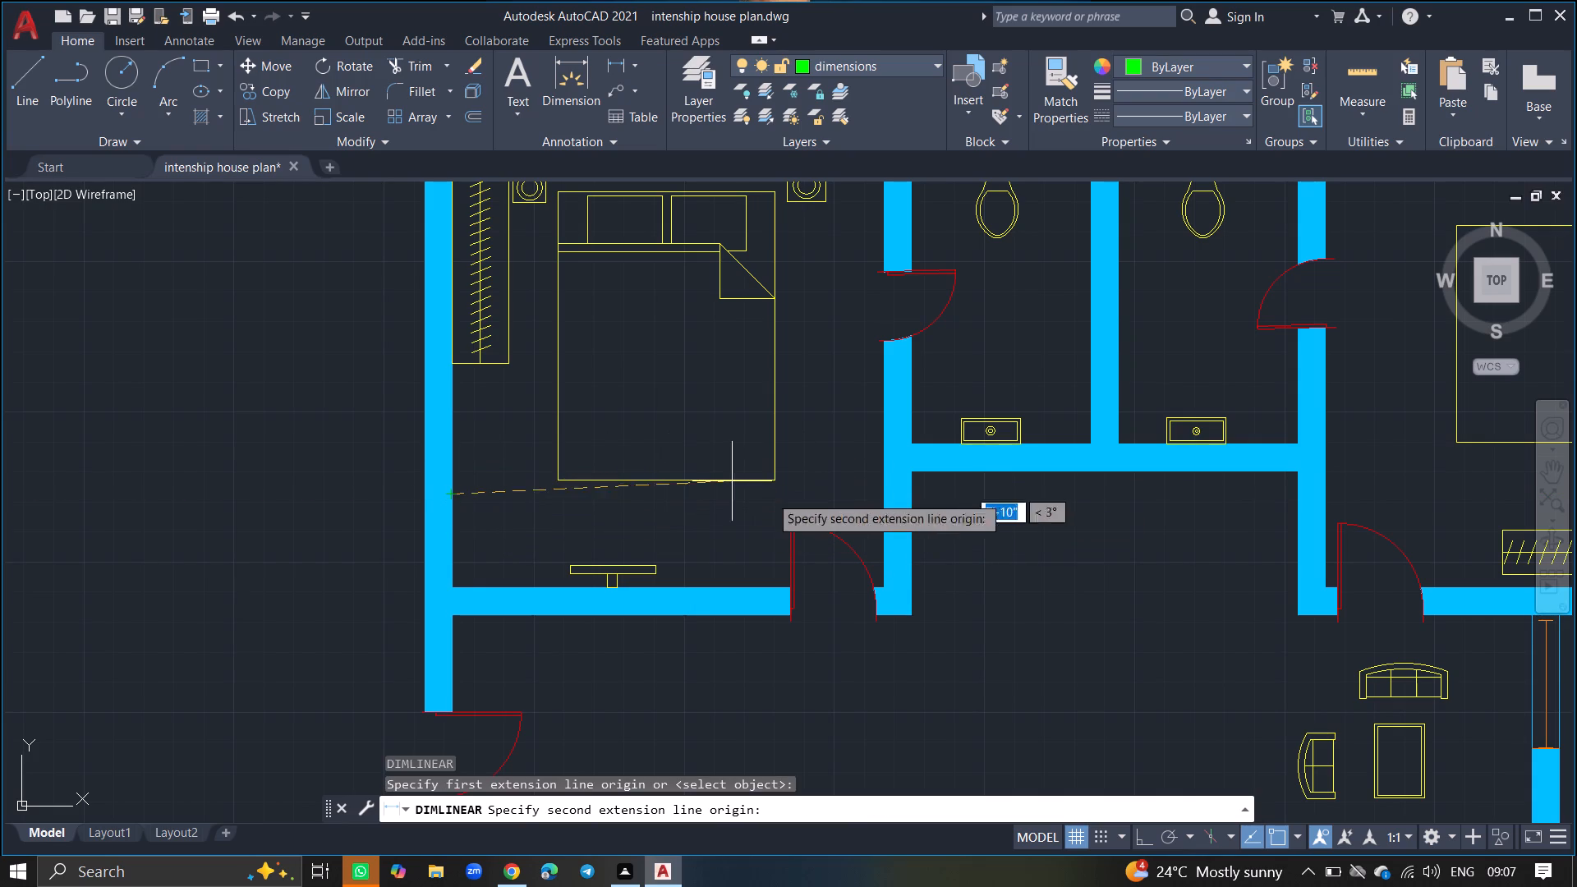
pyautogui.moveTo(885, 494); pyautogui.dragTo(876, 499)
pyautogui.click(876, 499)
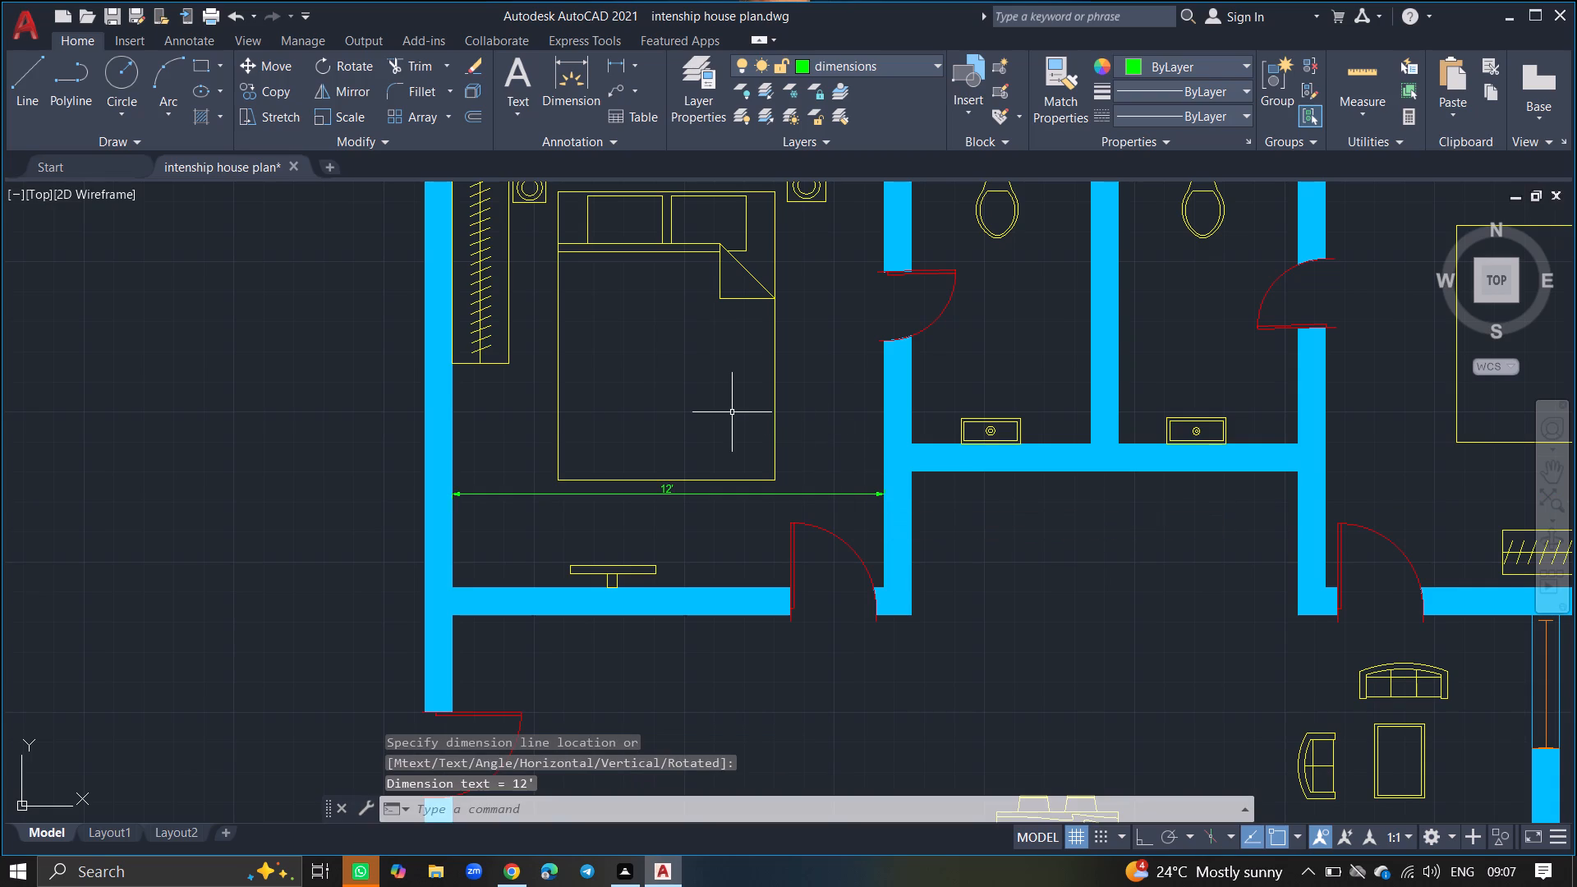
# Add a vertical linear dimension between the northwest bedroom's north and south walls, along the bed's east edge.
pyautogui.write('DIML')
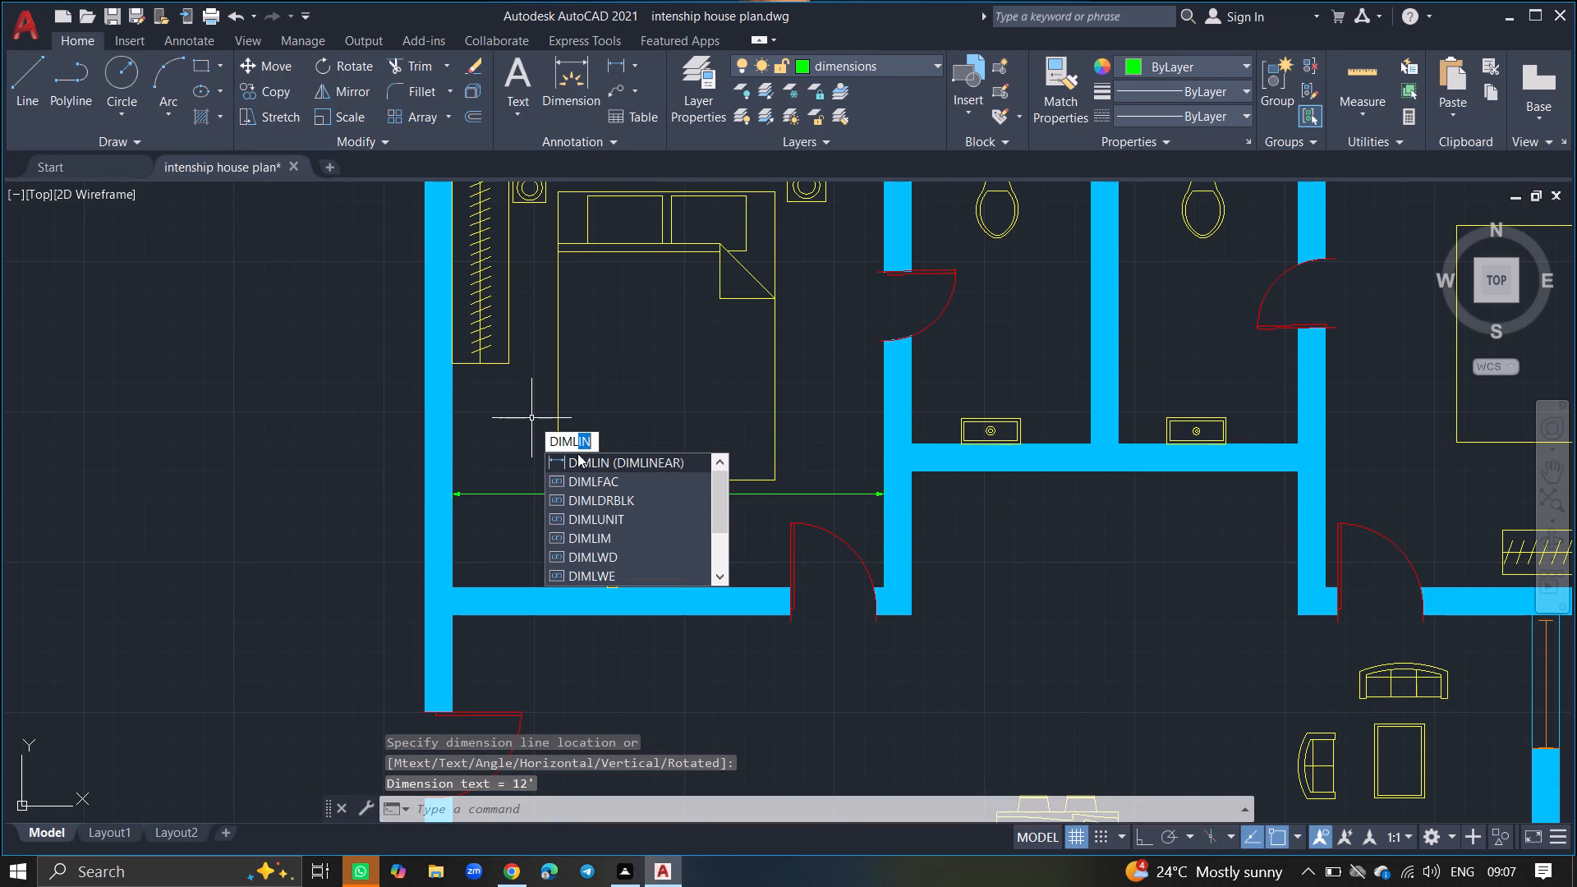
pyautogui.click(578, 457)
pyautogui.keyDown('ctrl'); pyautogui.scroll(-3, 578, 457); pyautogui.keyUp('ctrl')
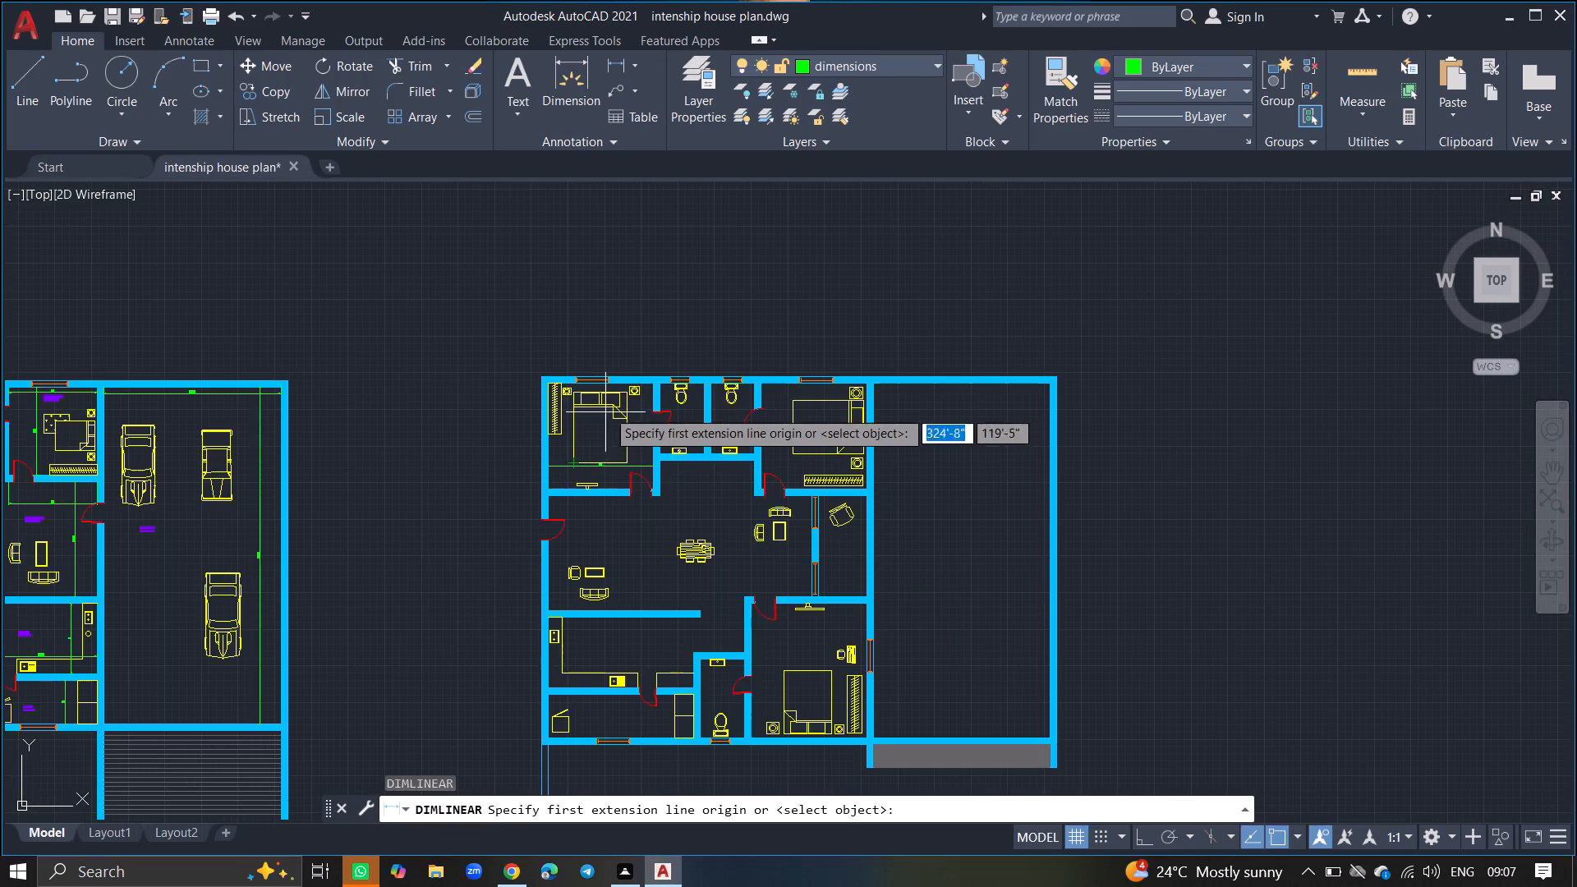
pyautogui.keyDown('ctrl'); pyautogui.scroll(4, 614, 391); pyautogui.keyUp('ctrl')
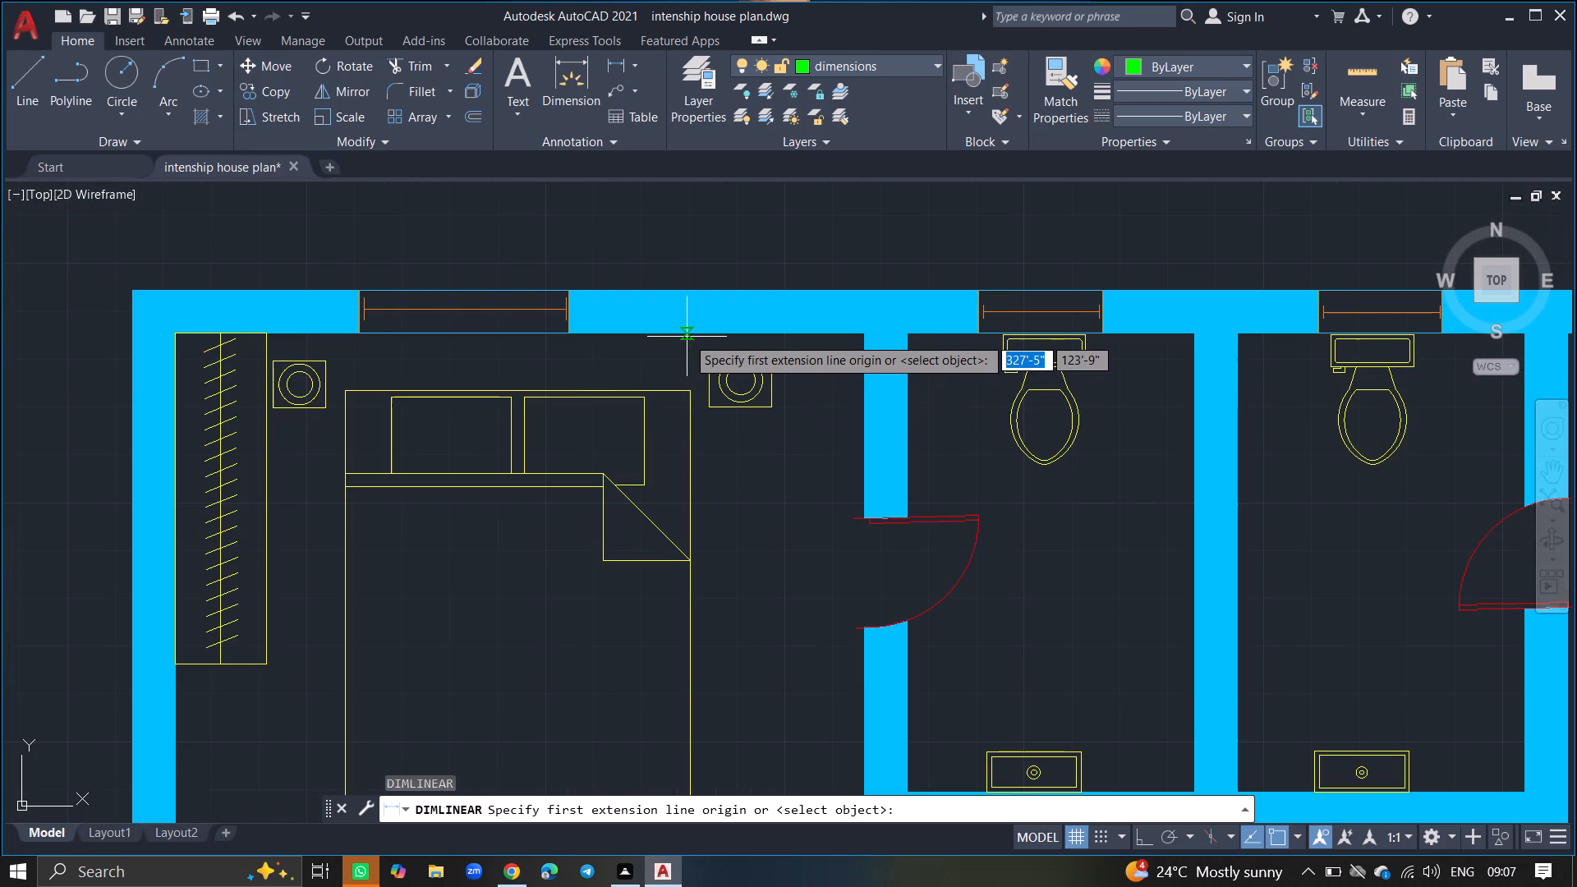
pyautogui.keyDown('ctrl'); pyautogui.scroll(-2, 686, 333); pyautogui.keyUp('ctrl')
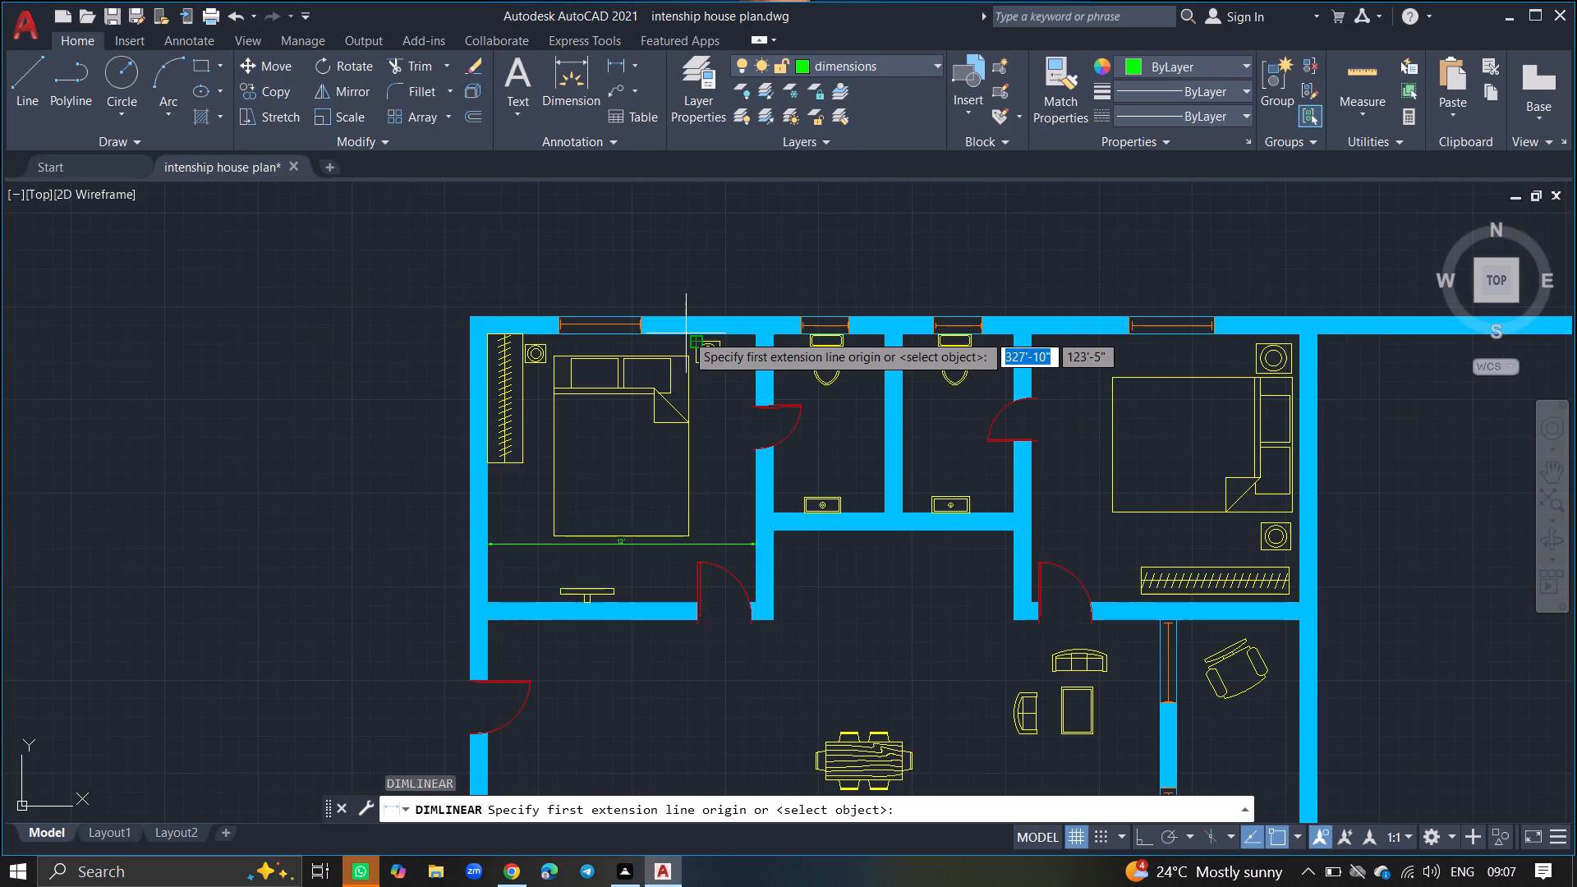
pyautogui.click(680, 333)
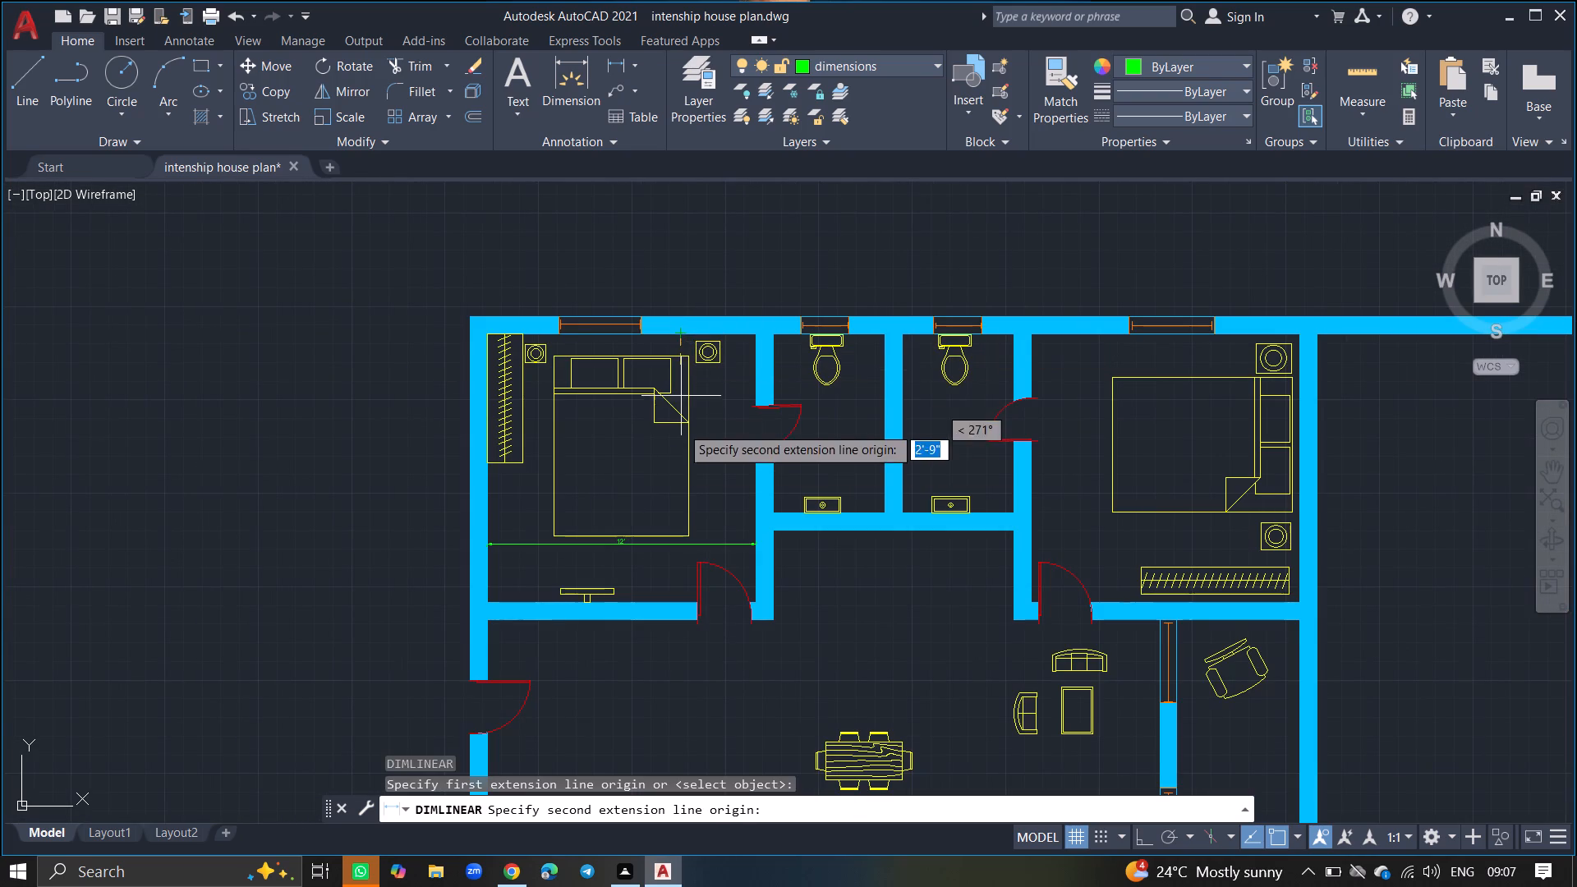
pyautogui.click(684, 604)
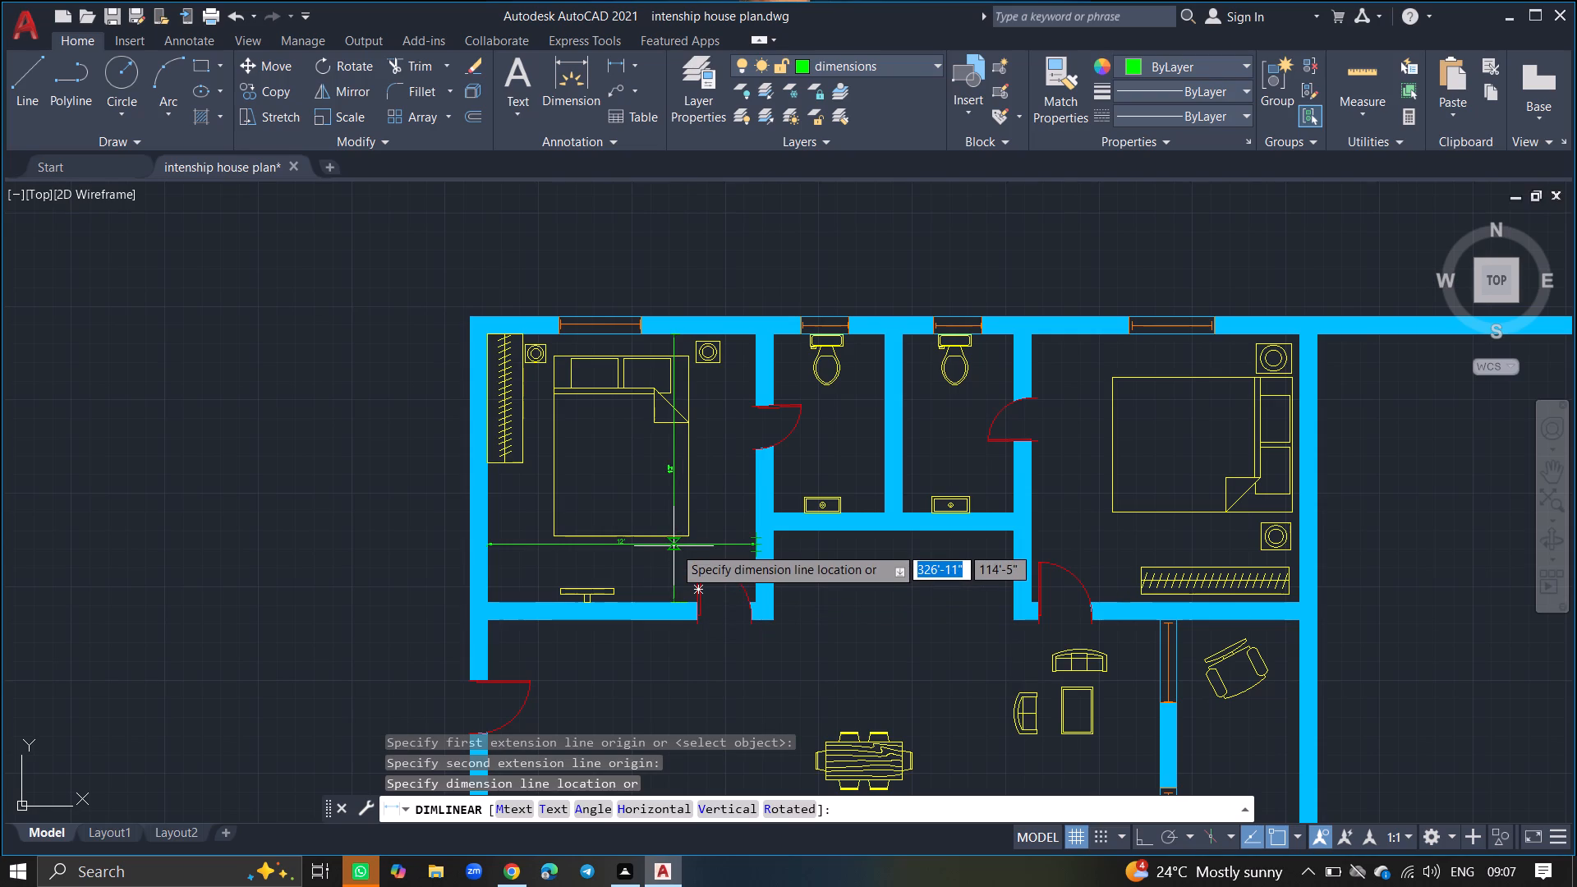
pyautogui.click(681, 546)
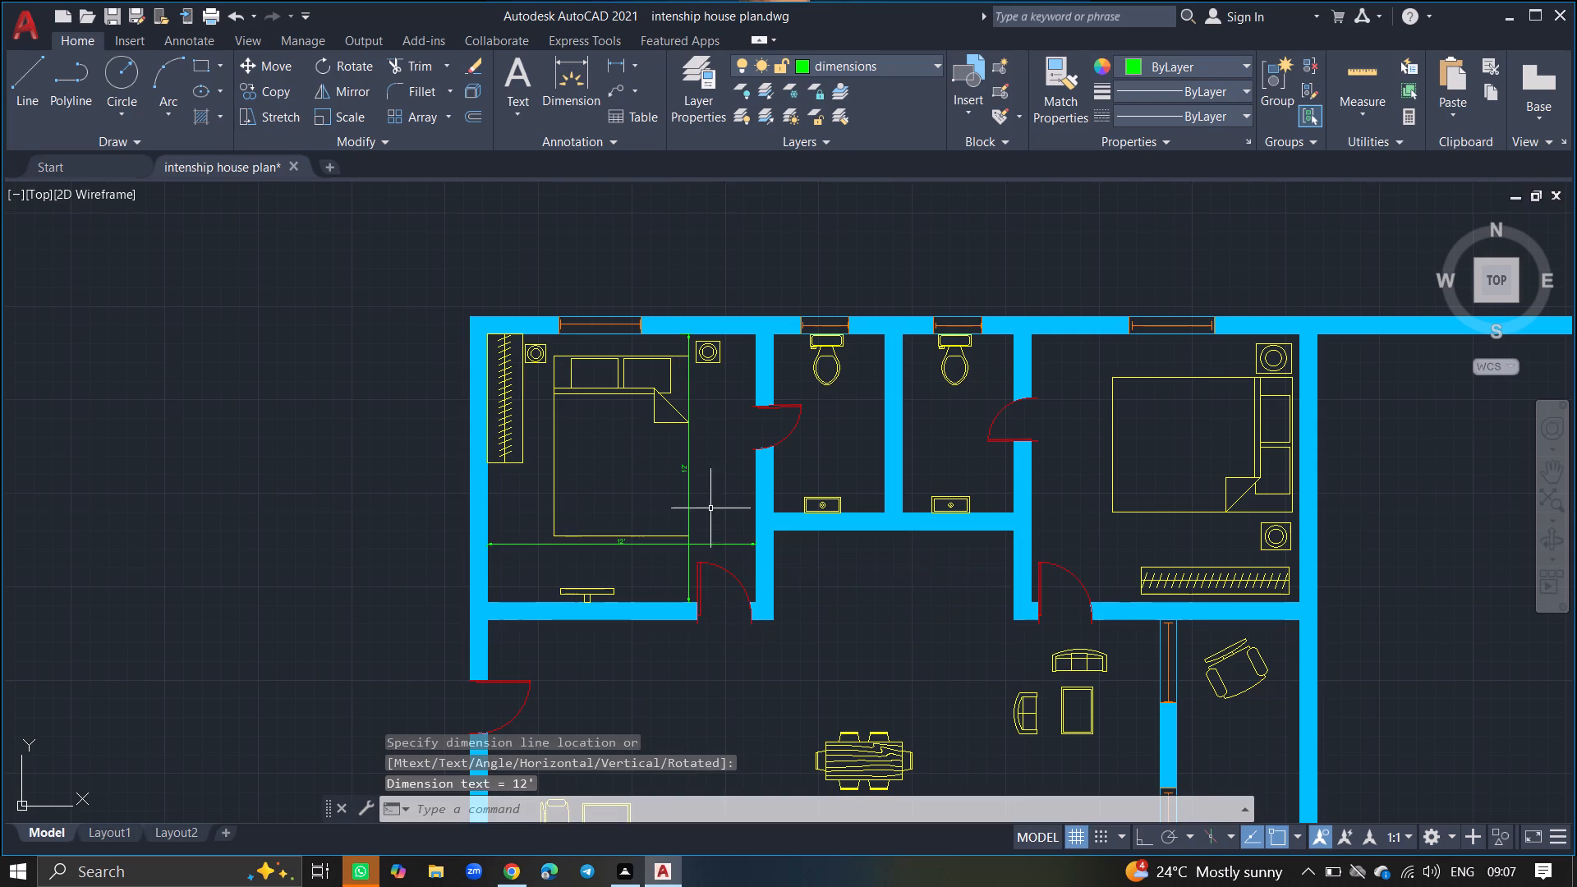
# Add a vertical linear dimension between the west bathroom's north and south walls, close to its east wall.
pyautogui.write('DIML')
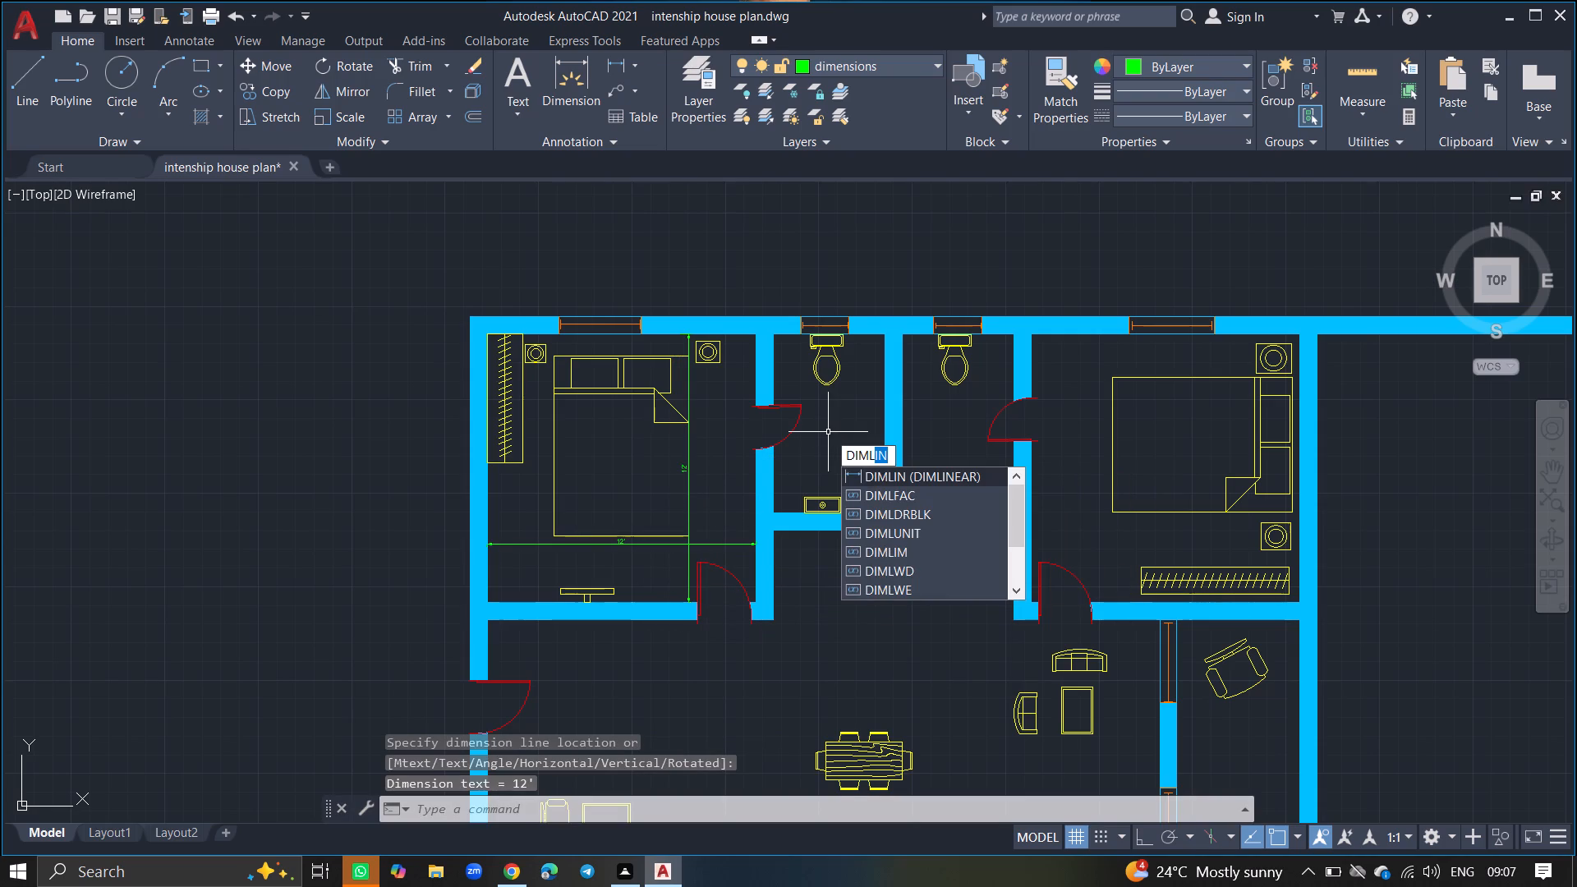
pyautogui.click(886, 472)
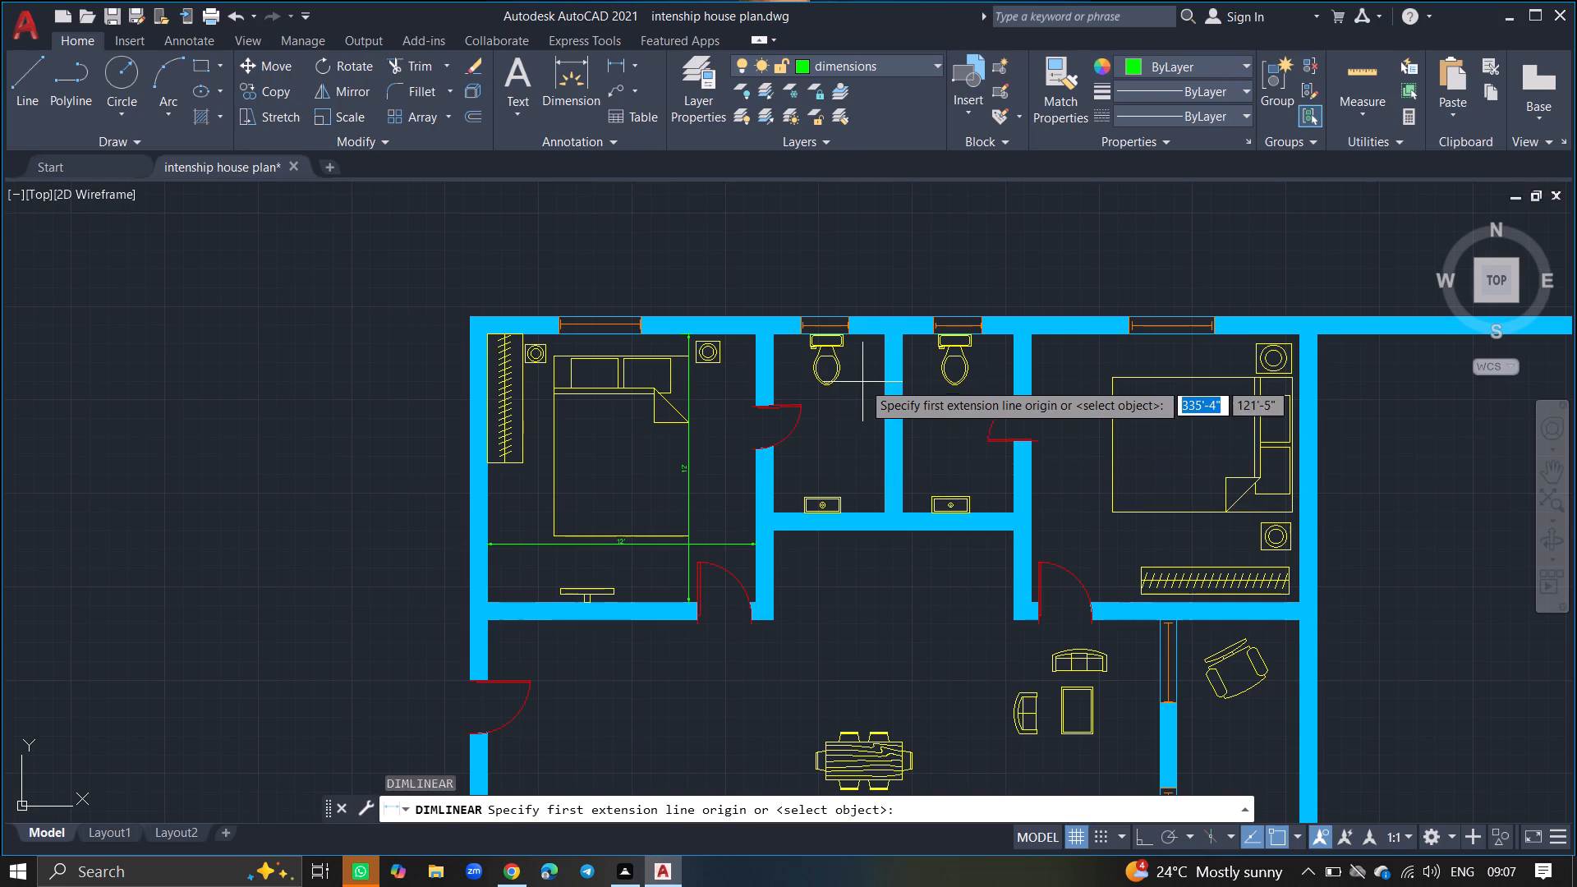
pyautogui.keyDown('ctrl'); pyautogui.scroll(1, 866, 371); pyautogui.keyUp('ctrl')
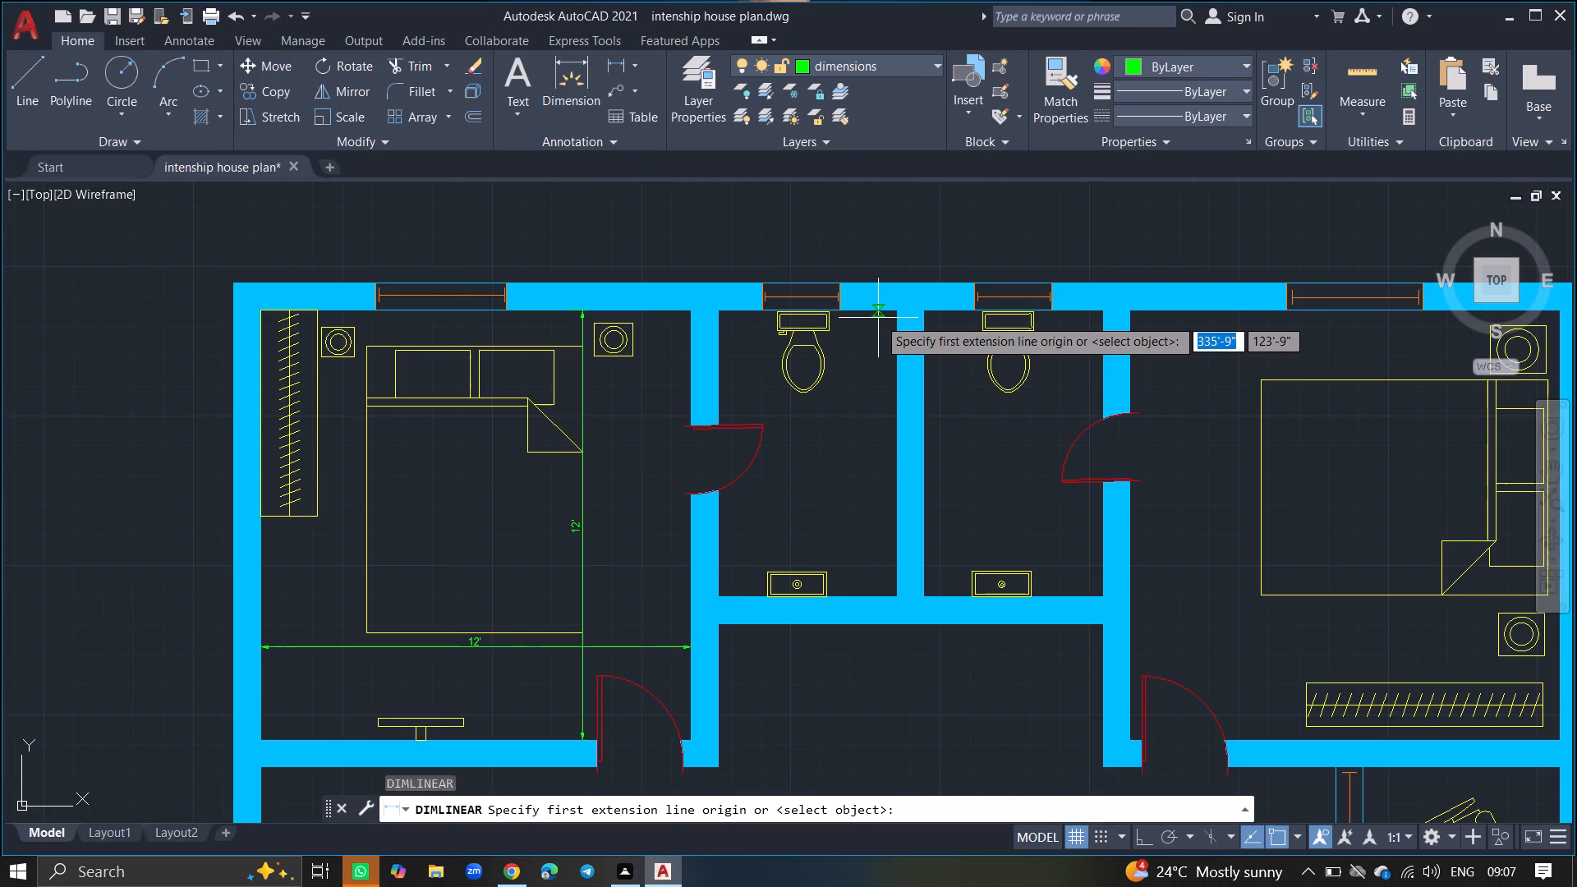
pyautogui.click(878, 311)
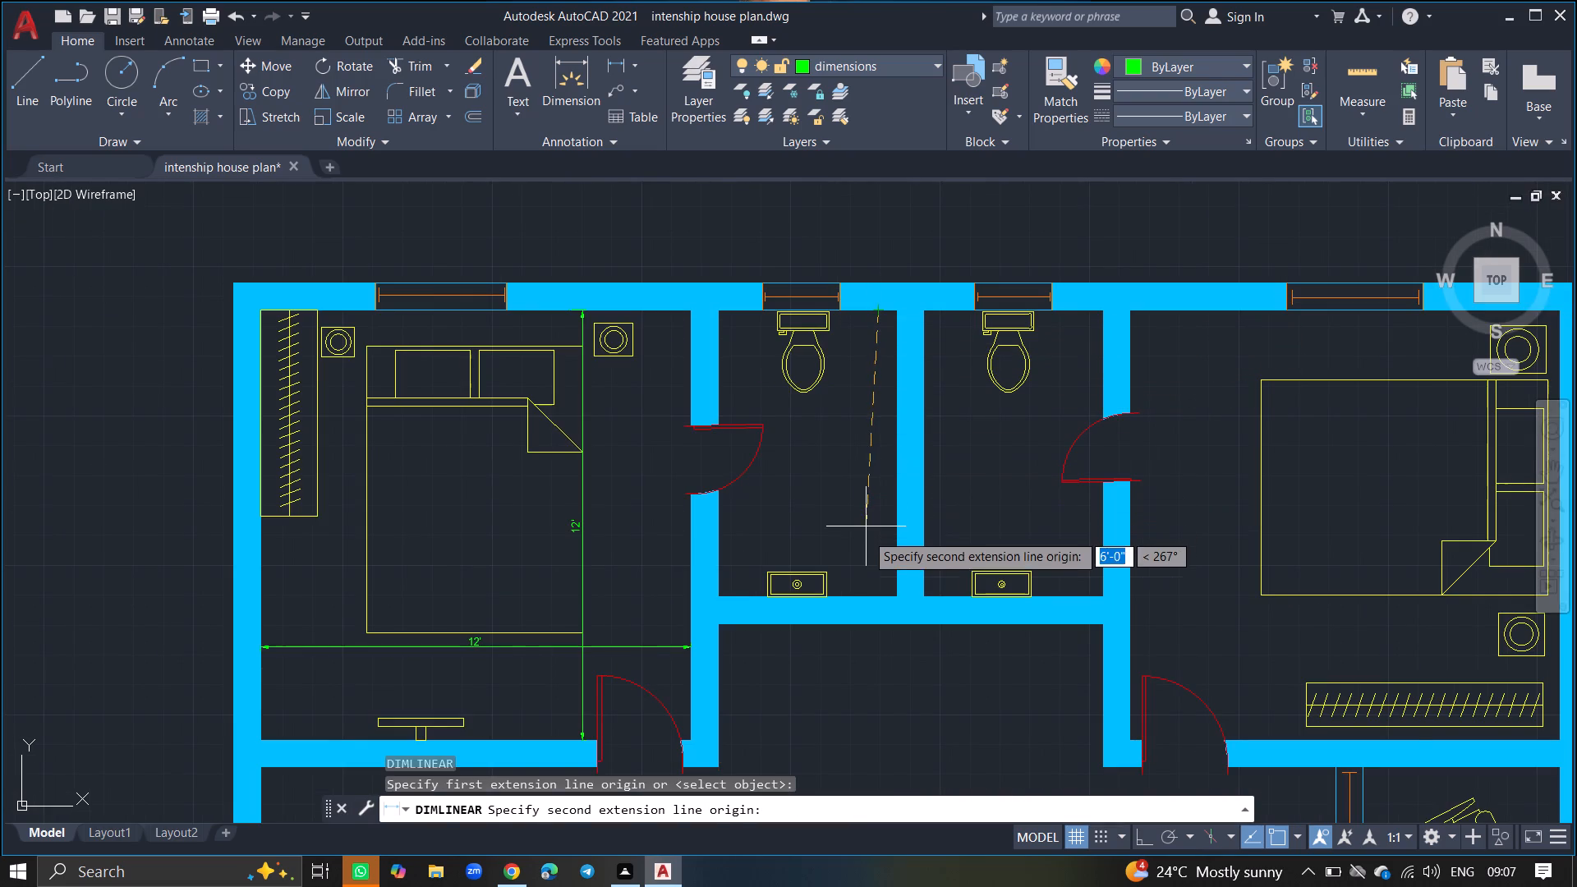
pyautogui.click(883, 596)
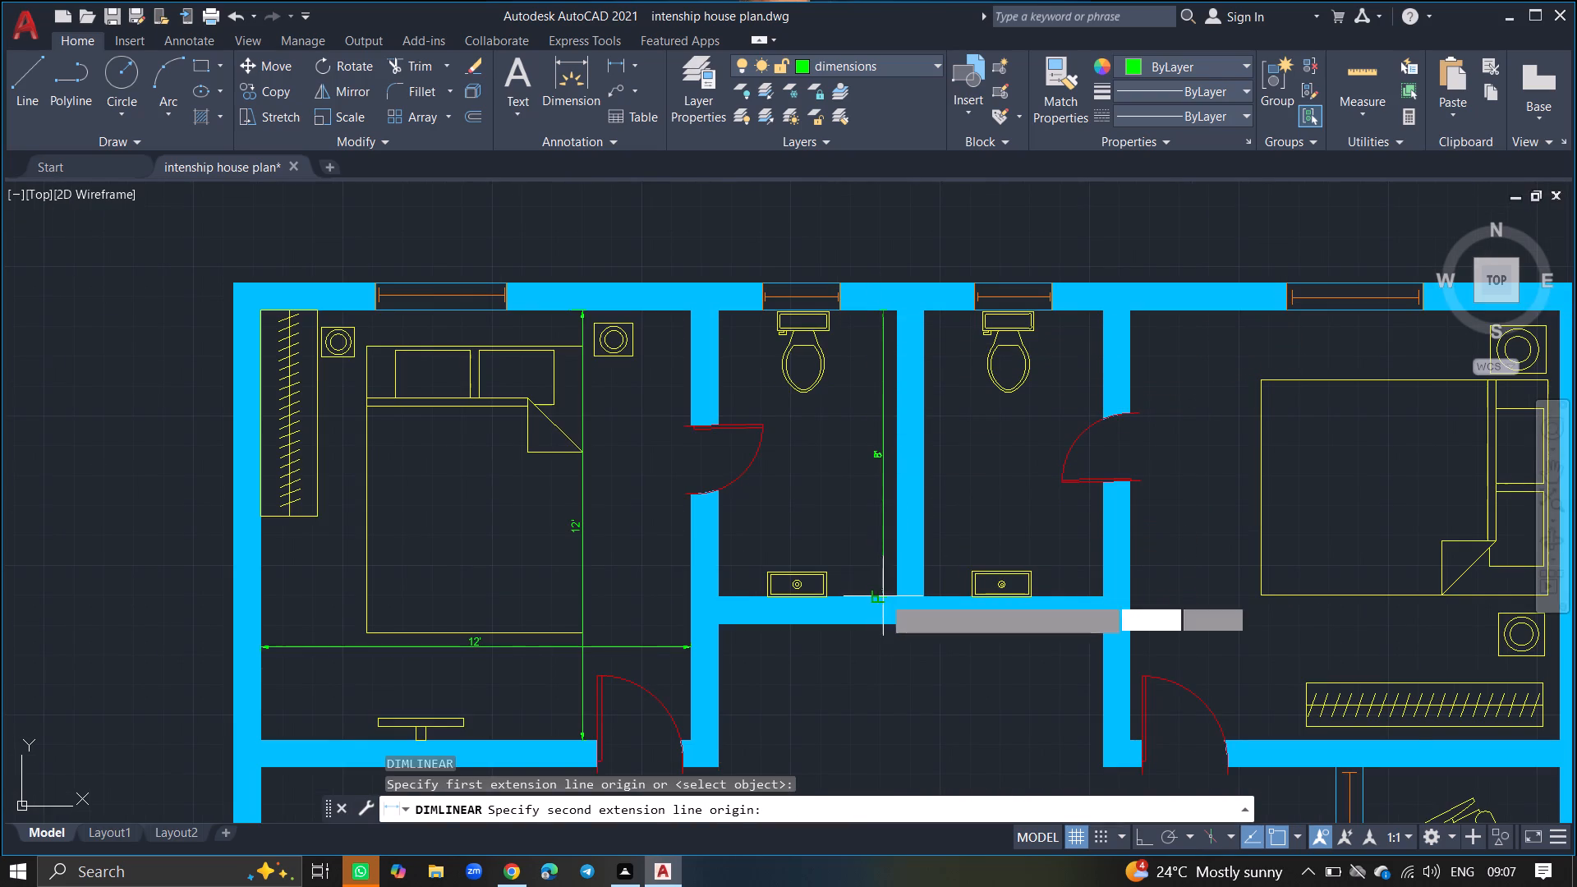
pyautogui.click(883, 576)
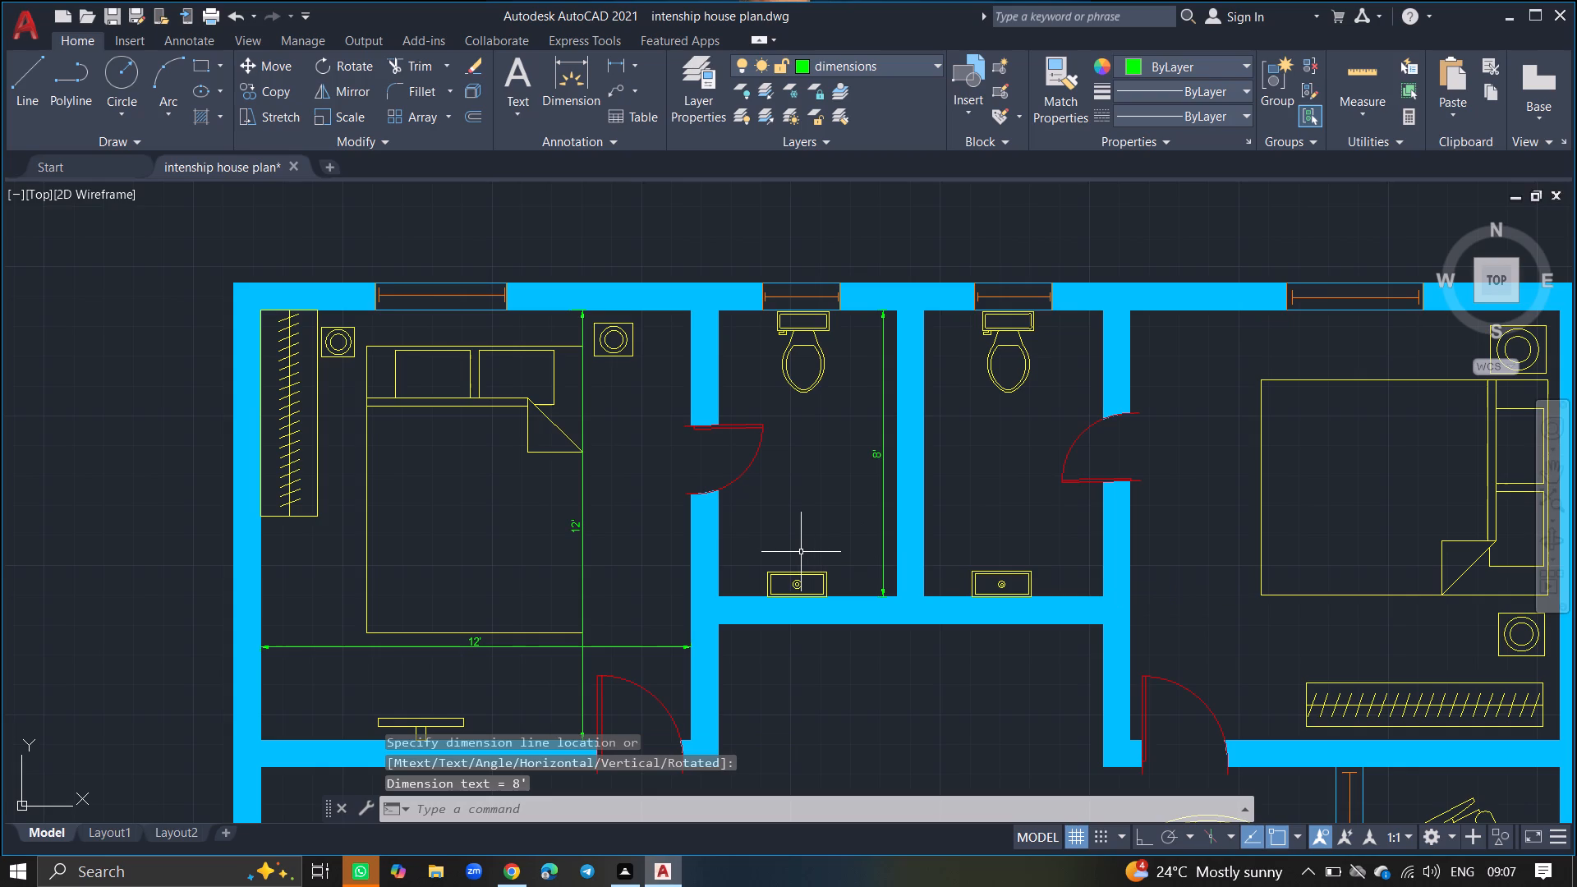
# Add a horizontal linear dimension across the west bathroom between its side walls, just north of the washbasin.
pyautogui.write('DIML')
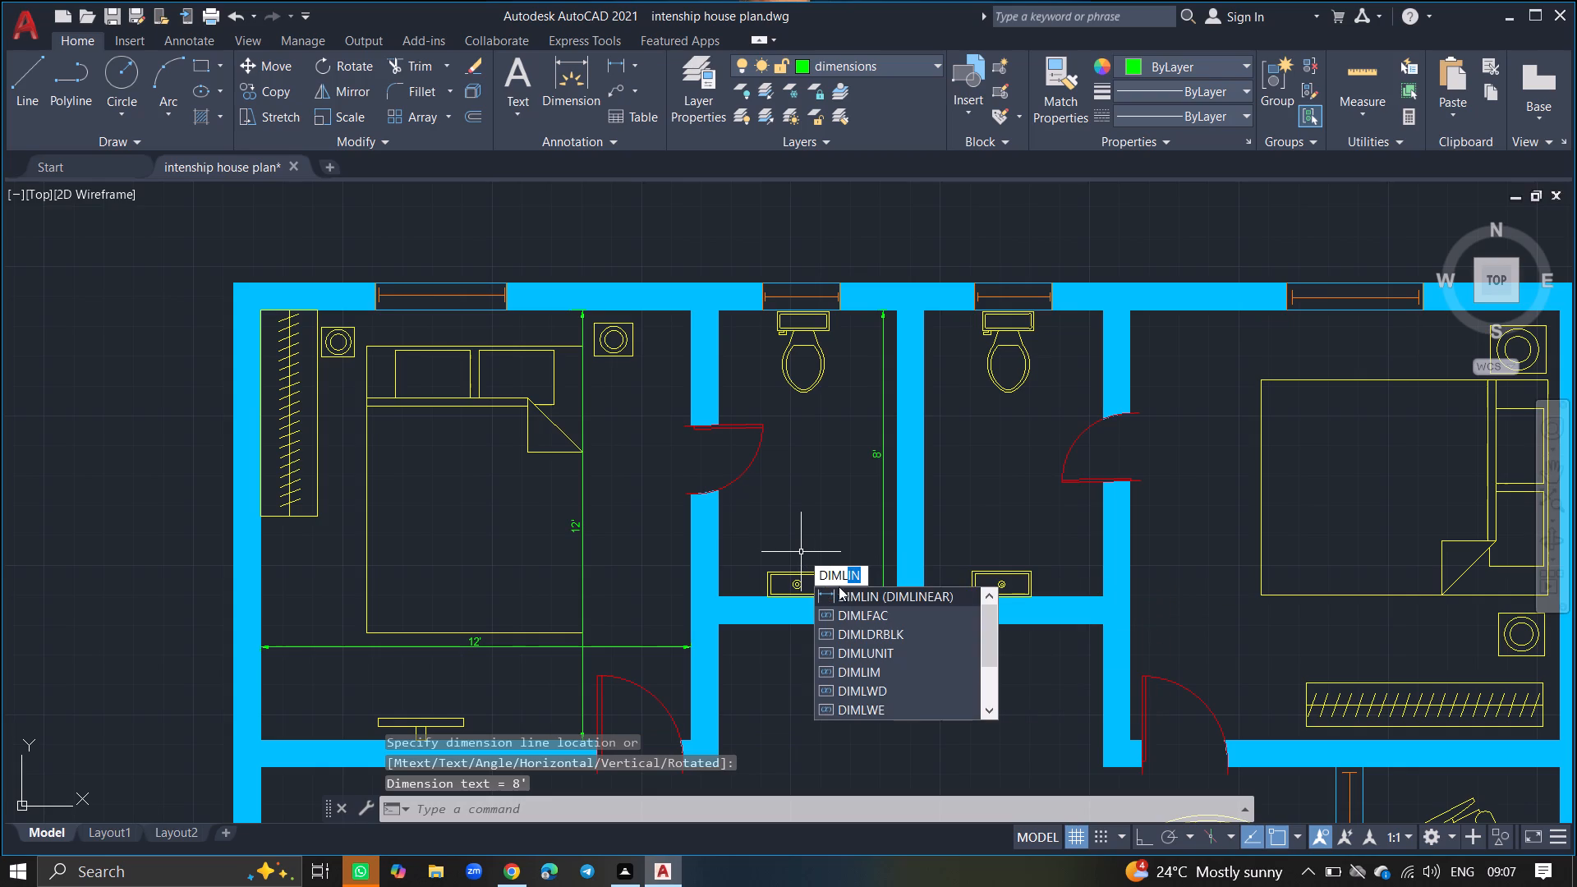
pyautogui.click(845, 595)
pyautogui.keyDown('ctrl'); pyautogui.scroll(2, 845, 595); pyautogui.keyUp('ctrl')
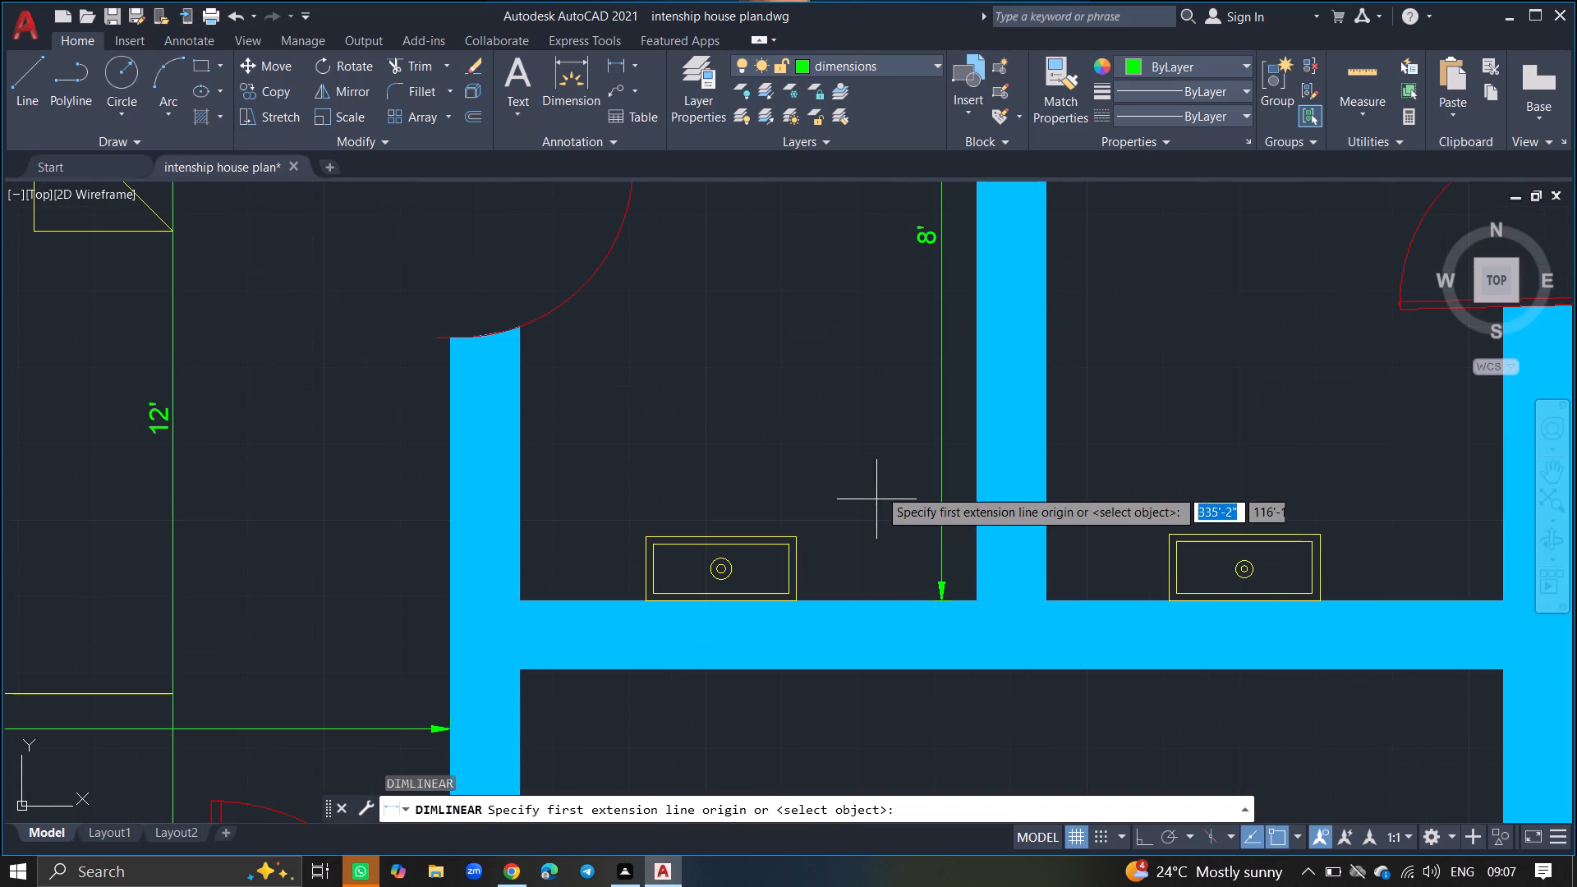
pyautogui.click(976, 476)
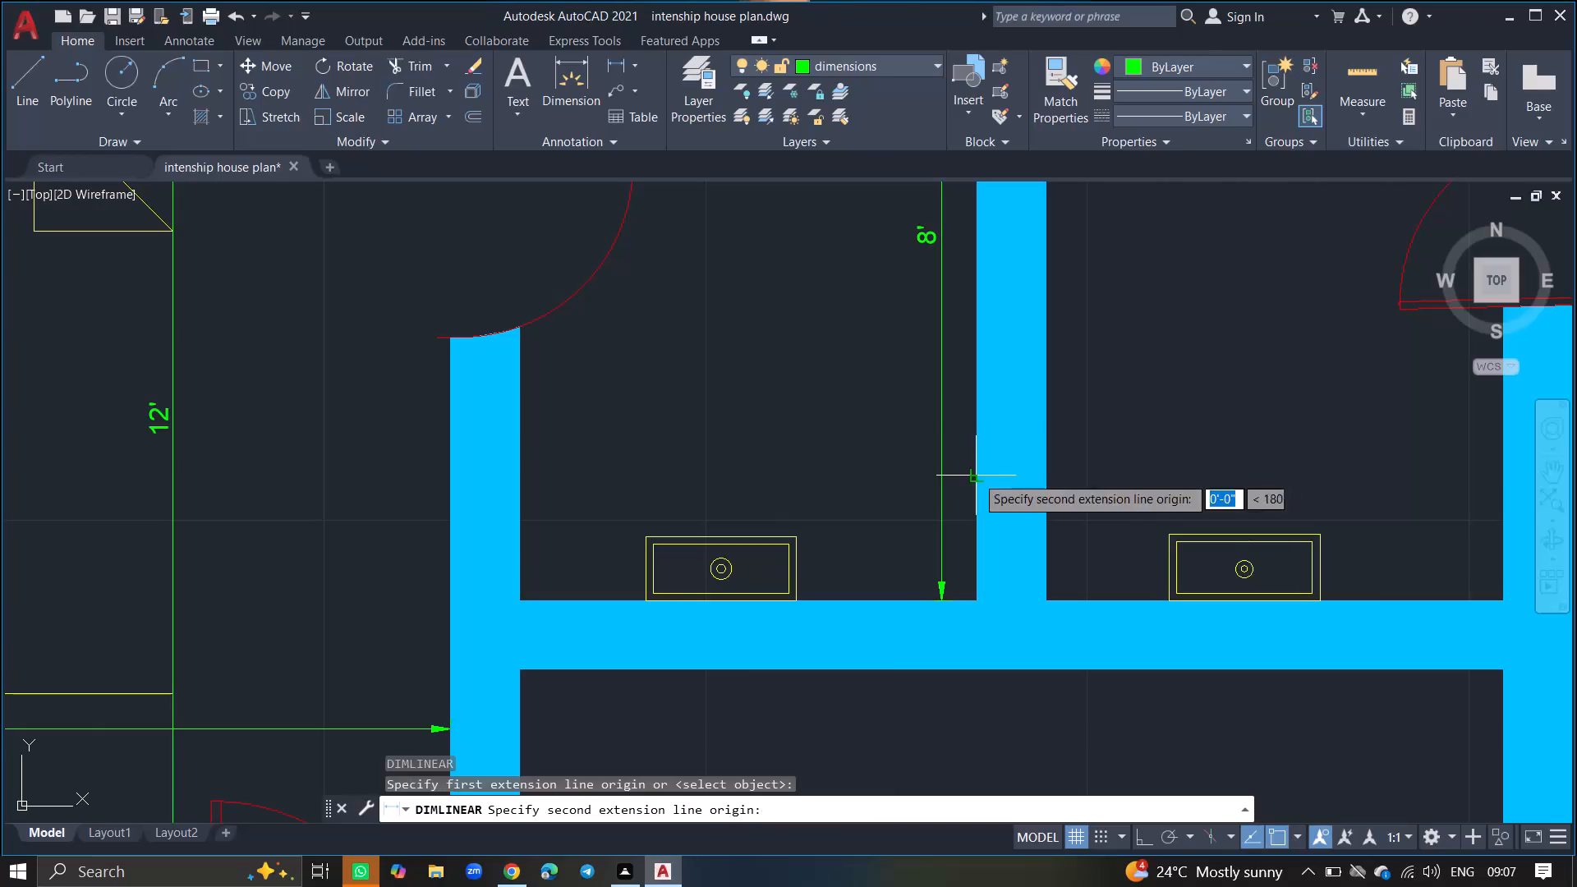
pyautogui.click(521, 476)
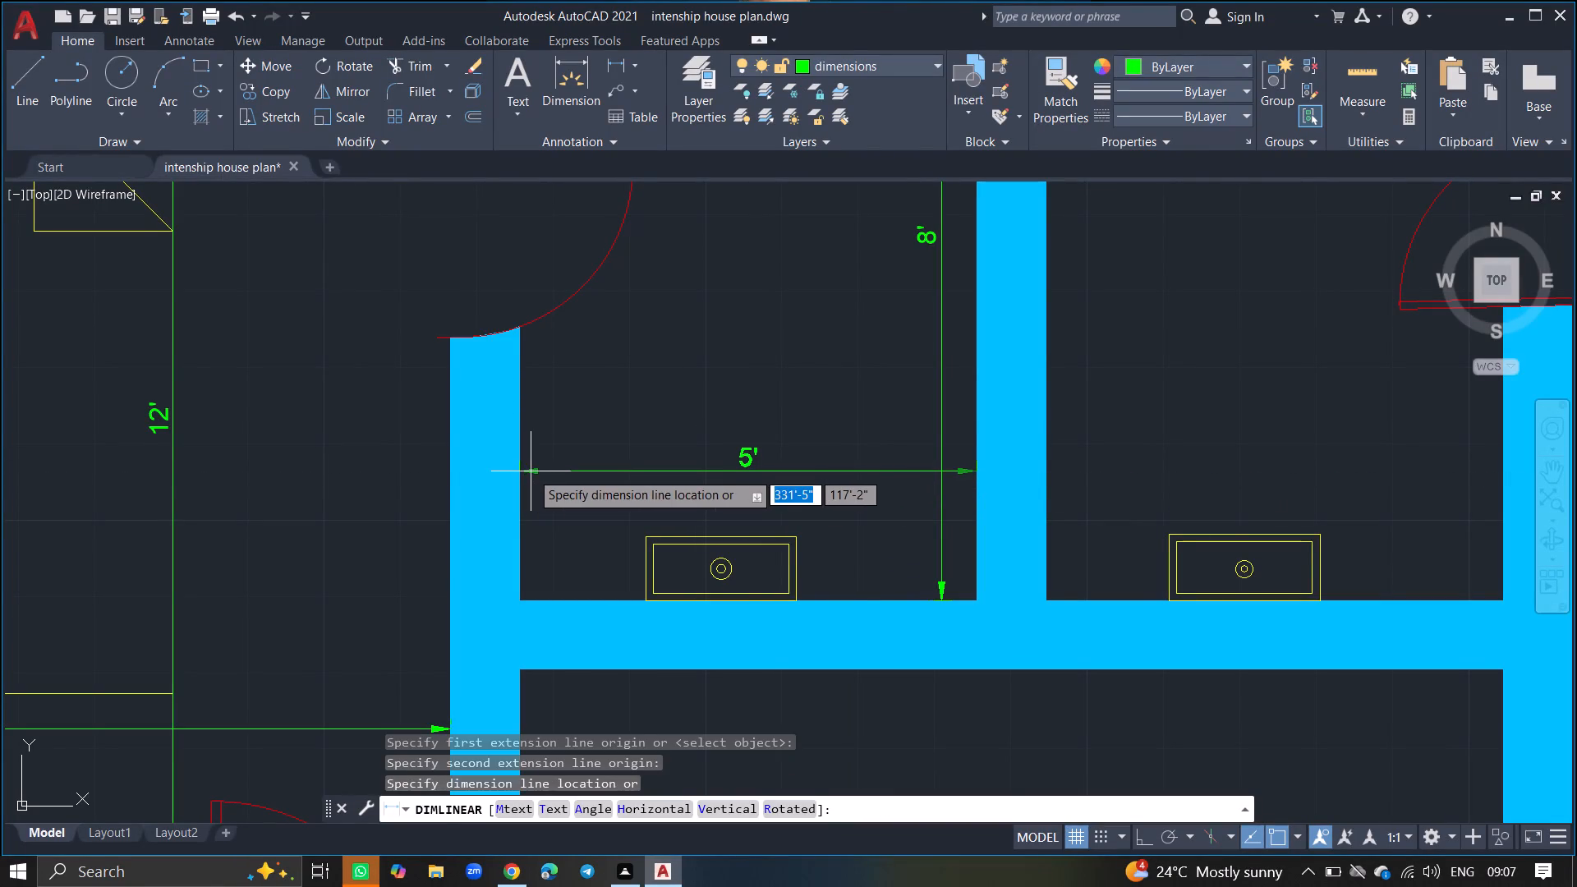
pyautogui.click(531, 471)
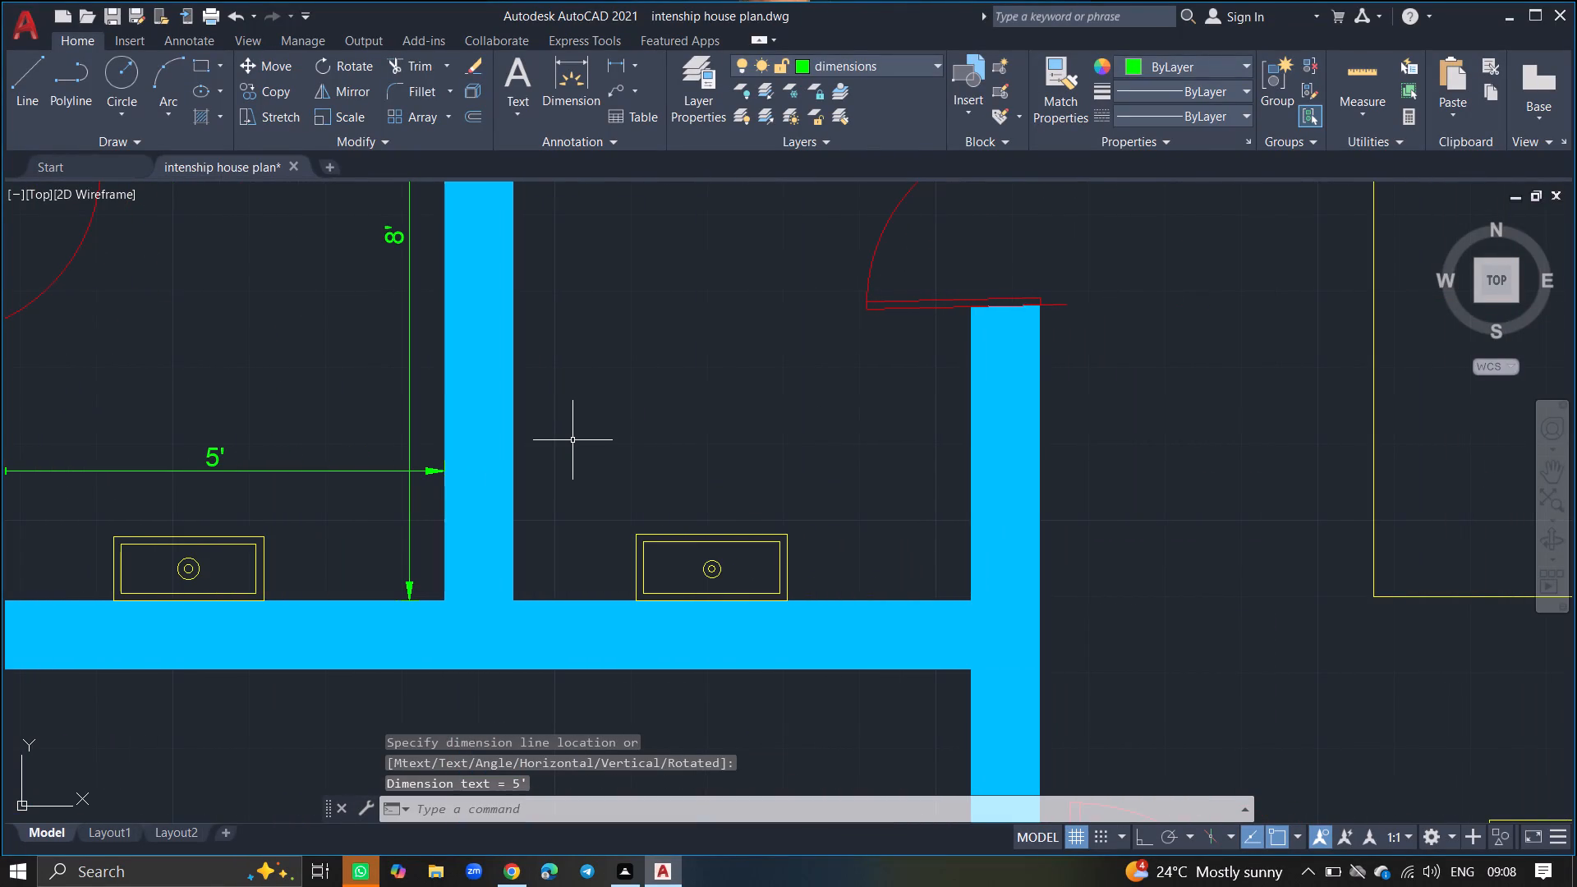
# Add a horizontal linear dimension across the adjacent east bathroom, in line with the west bathroom's width dimension.
pyautogui.write('DIML')
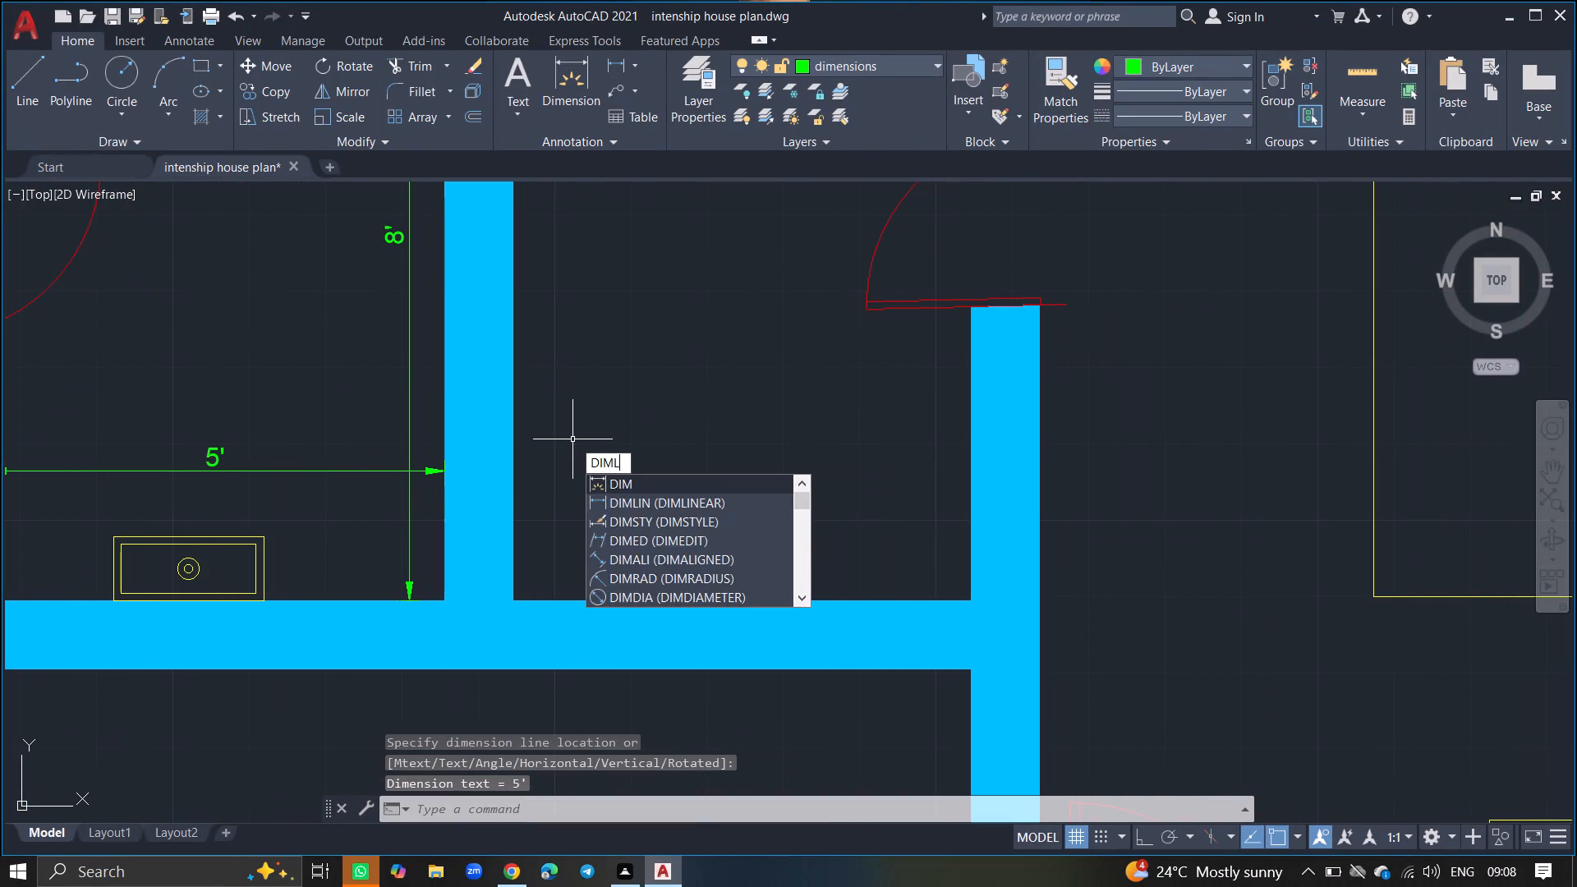
pyautogui.click(619, 481)
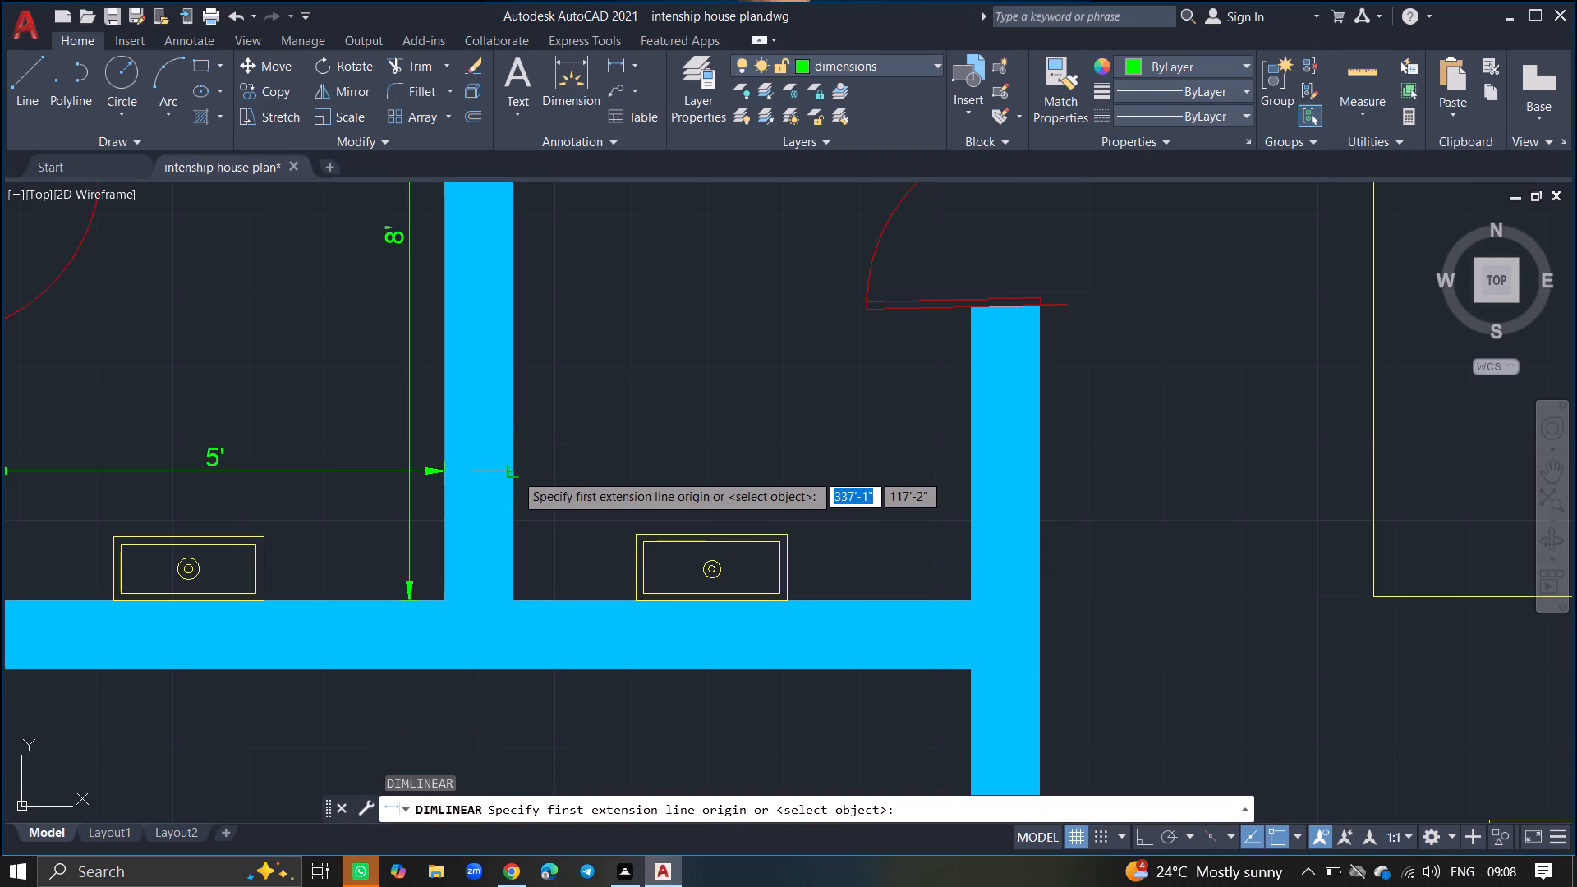
pyautogui.moveTo(515, 473); pyautogui.dragTo(762, 460)
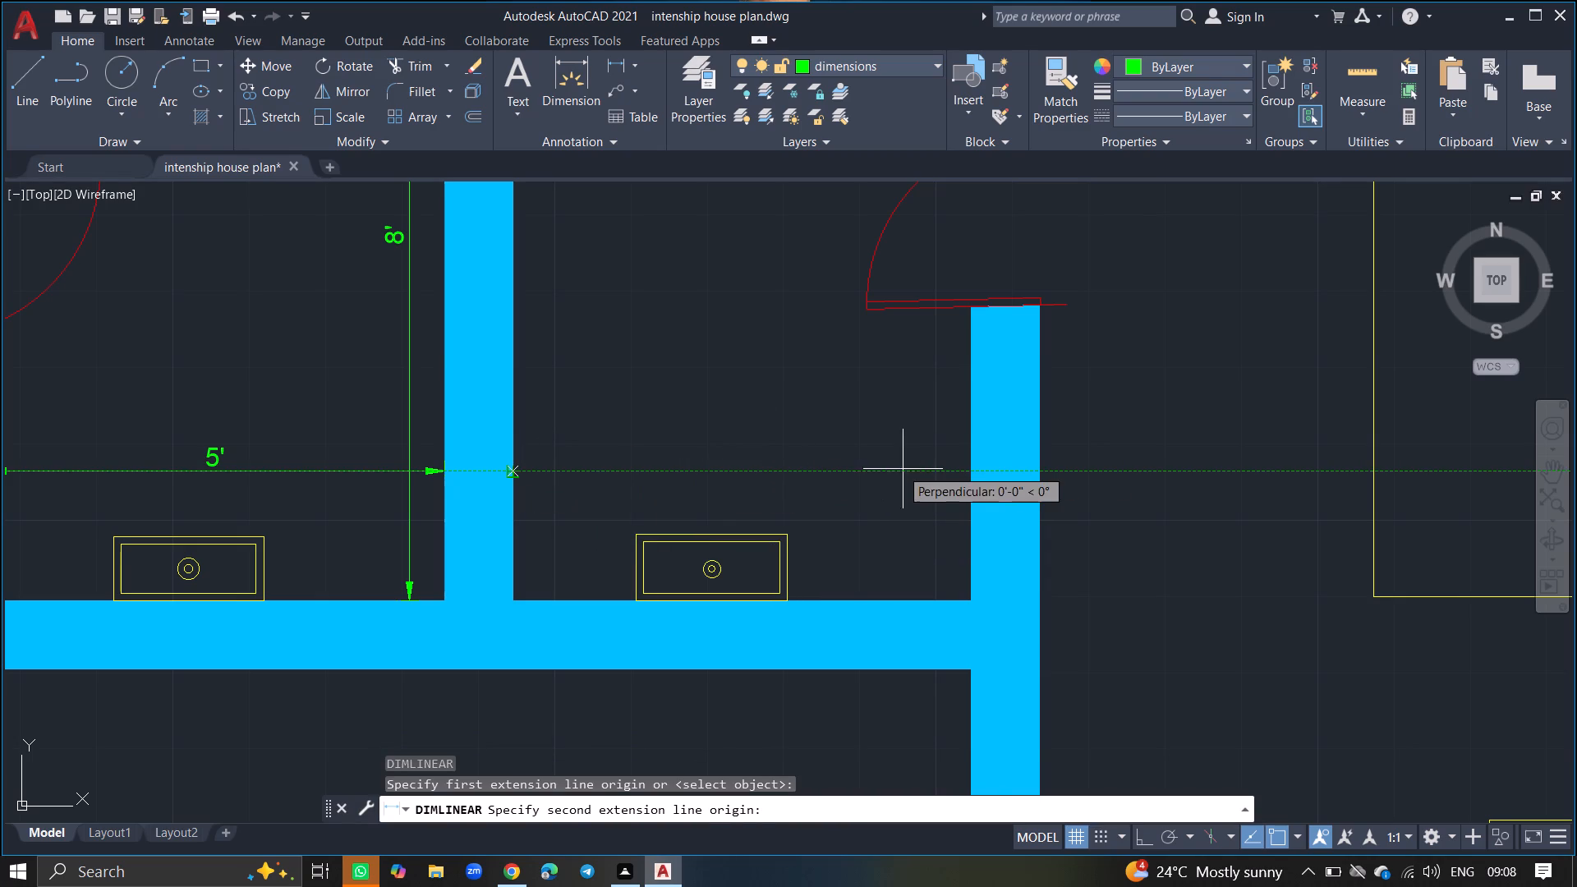
pyautogui.click(970, 476)
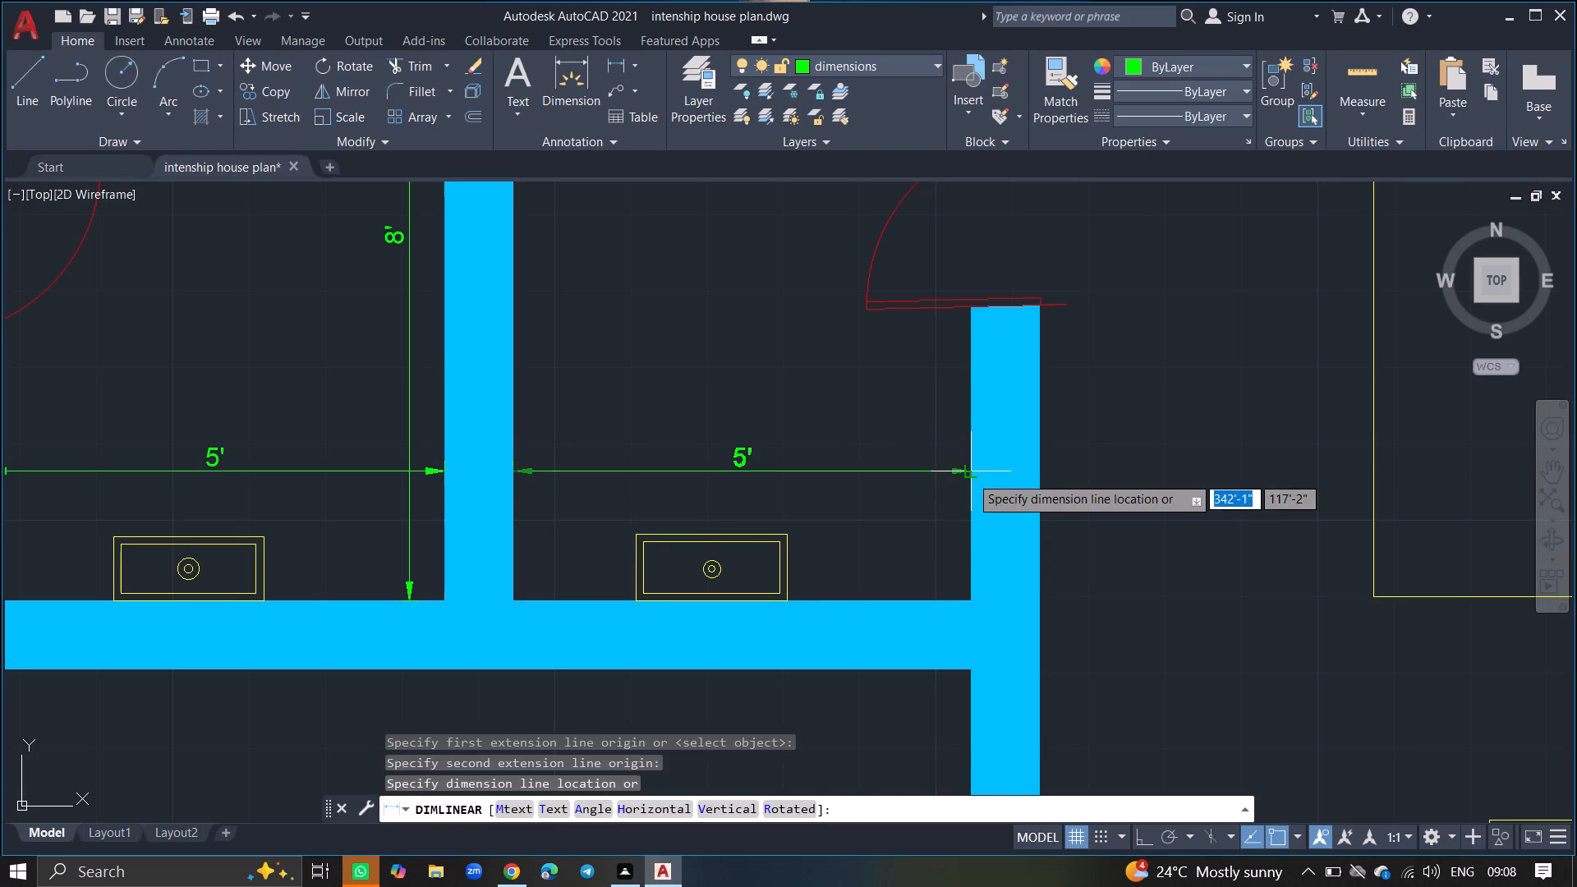
pyautogui.click(934, 474)
# Add a vertical linear dimension between the east bathroom's south and north walls, close to its west wall.
pyautogui.write('DIML')
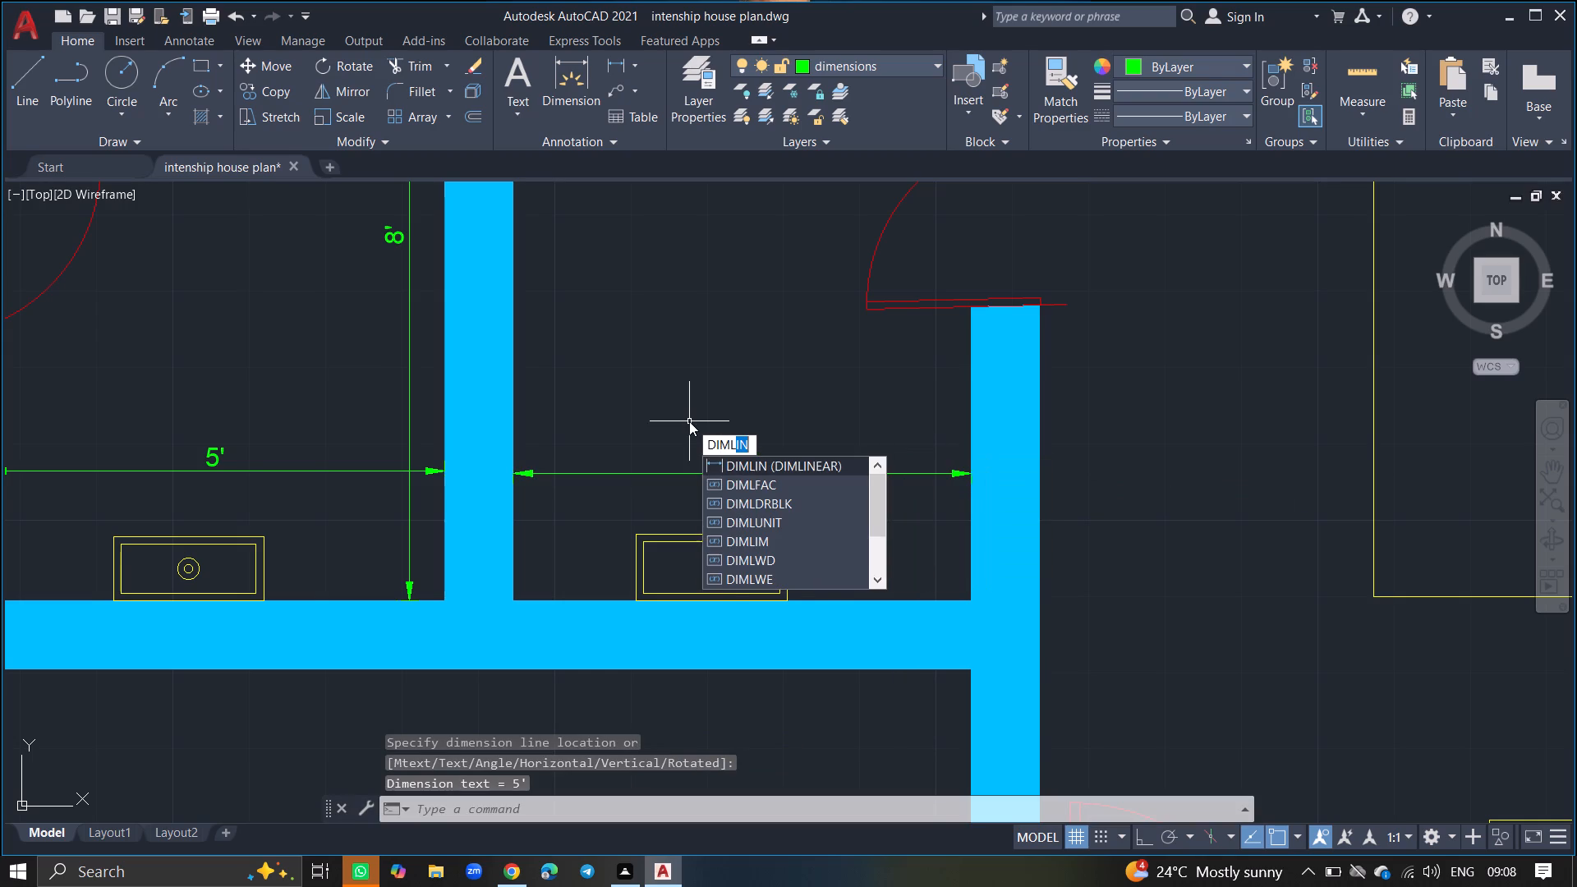
pyautogui.moveTo(749, 461); pyautogui.dragTo(555, 565)
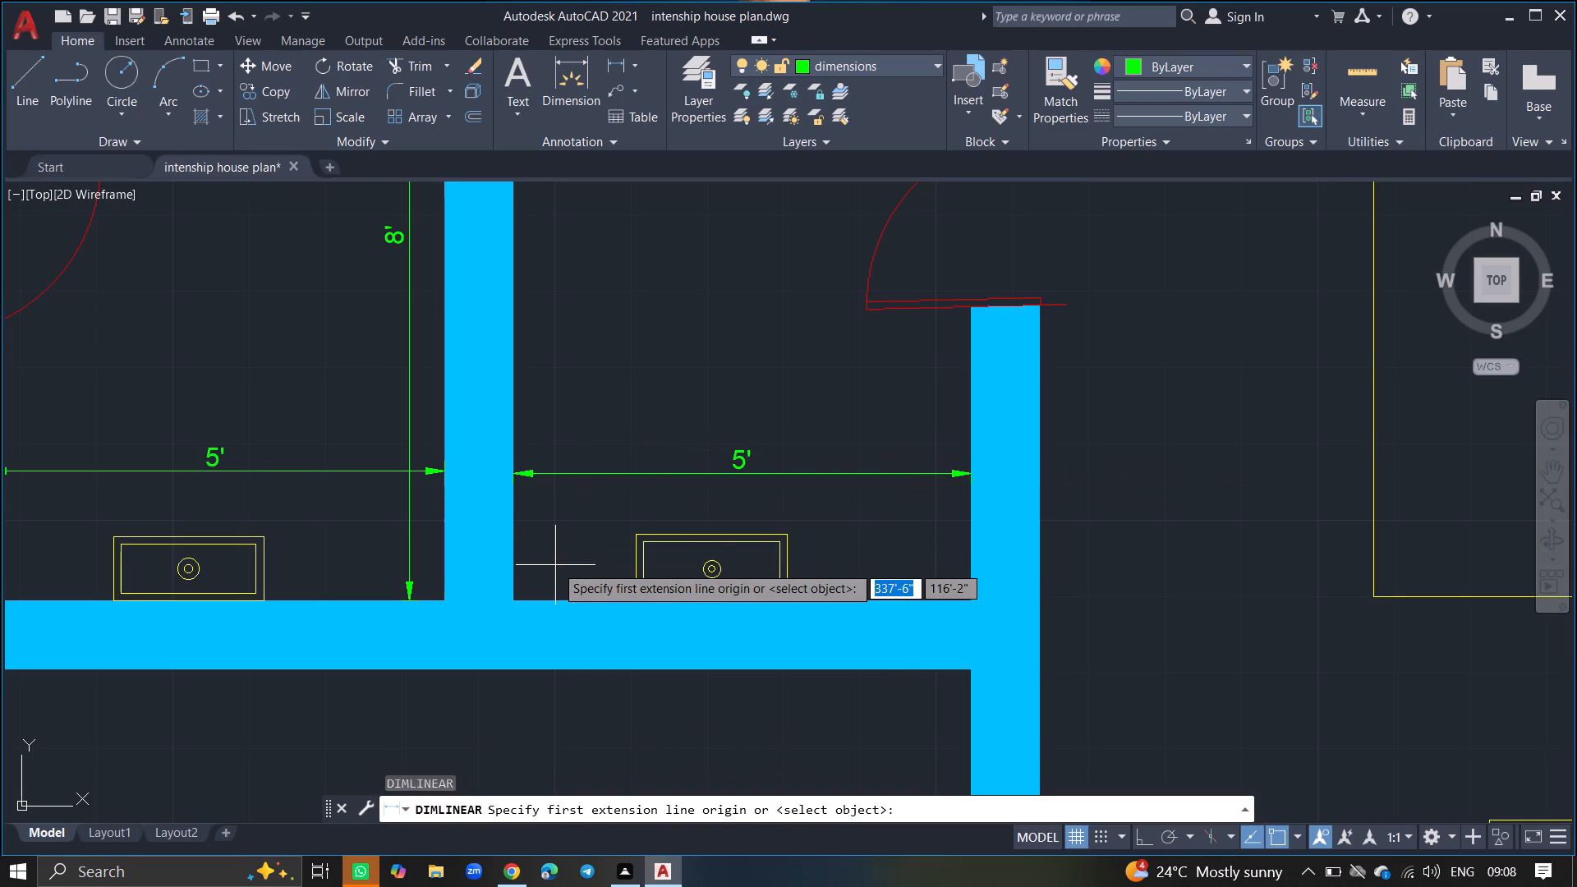
pyautogui.click(562, 599)
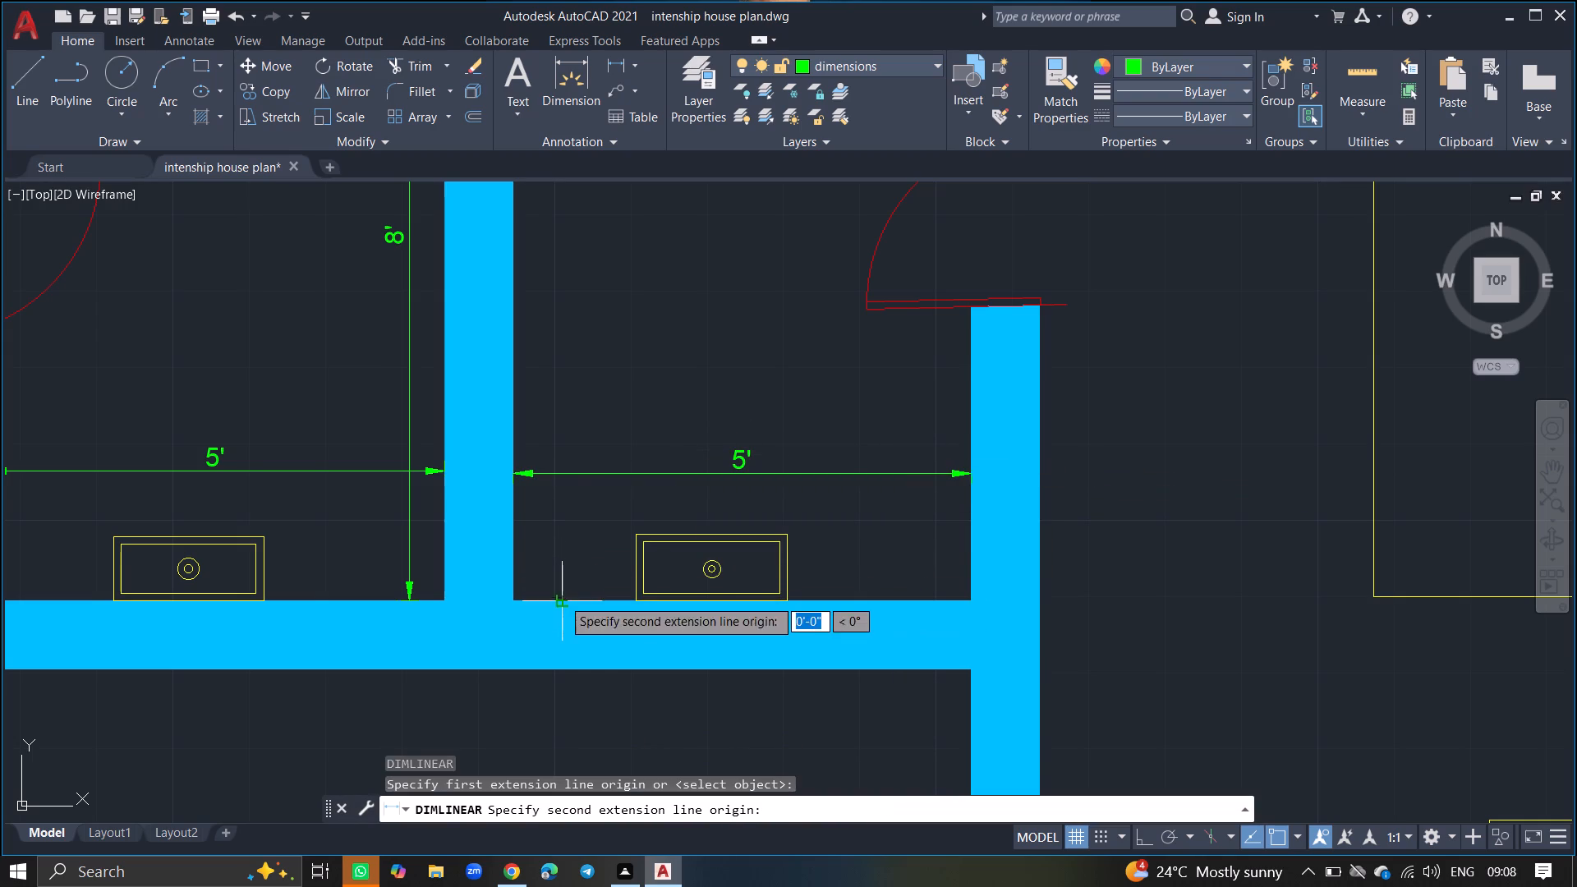
pyautogui.keyDown('ctrl'); pyautogui.scroll(-2, 600, 421); pyautogui.keyUp('ctrl')
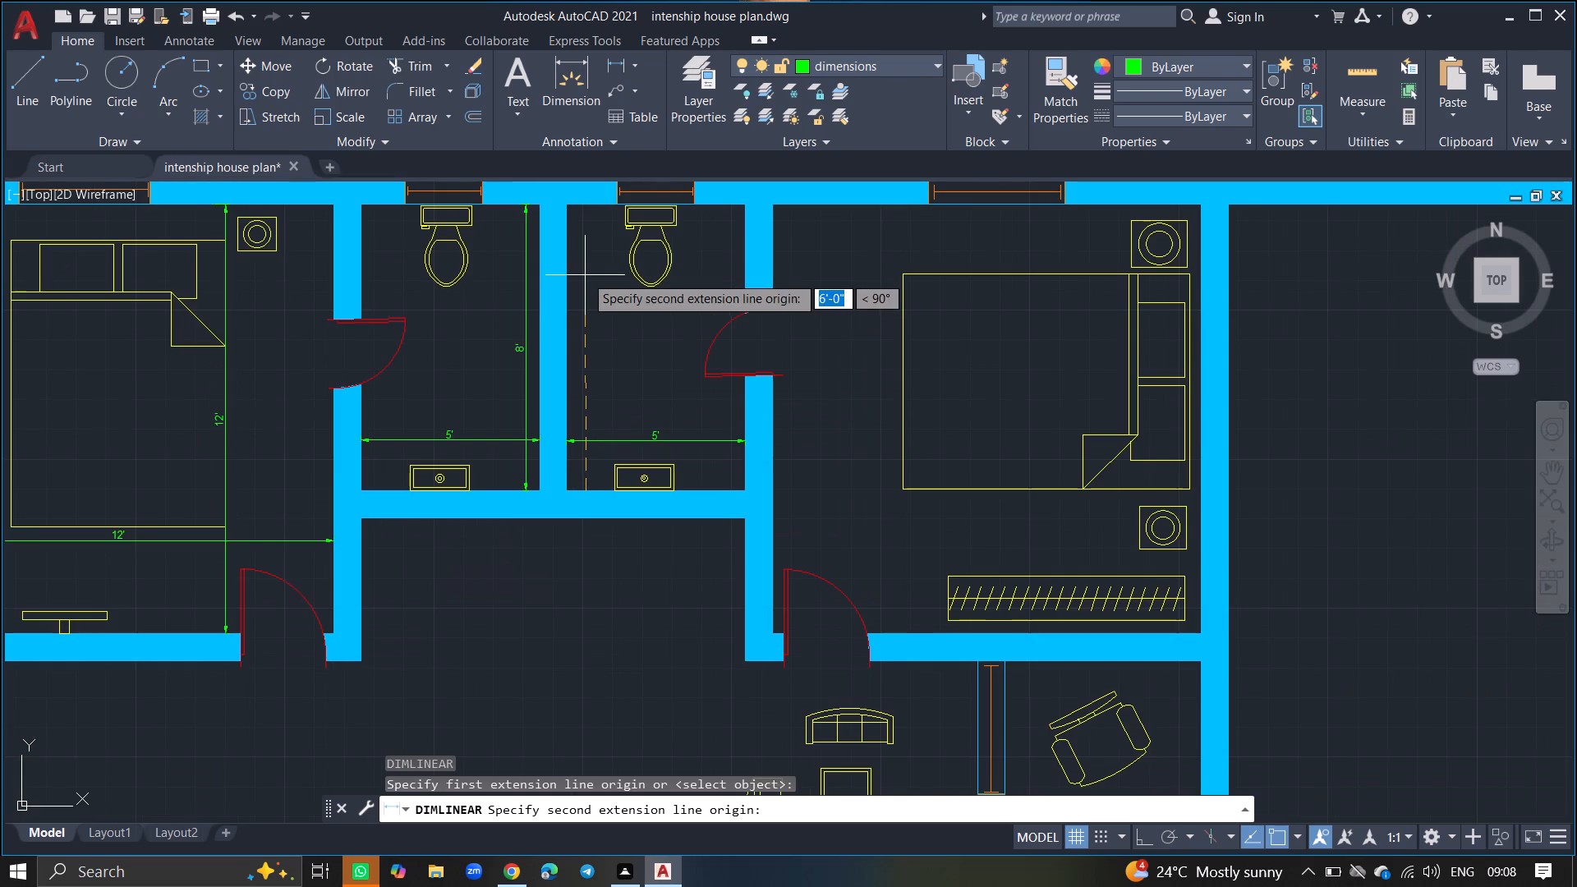
pyautogui.click(585, 206)
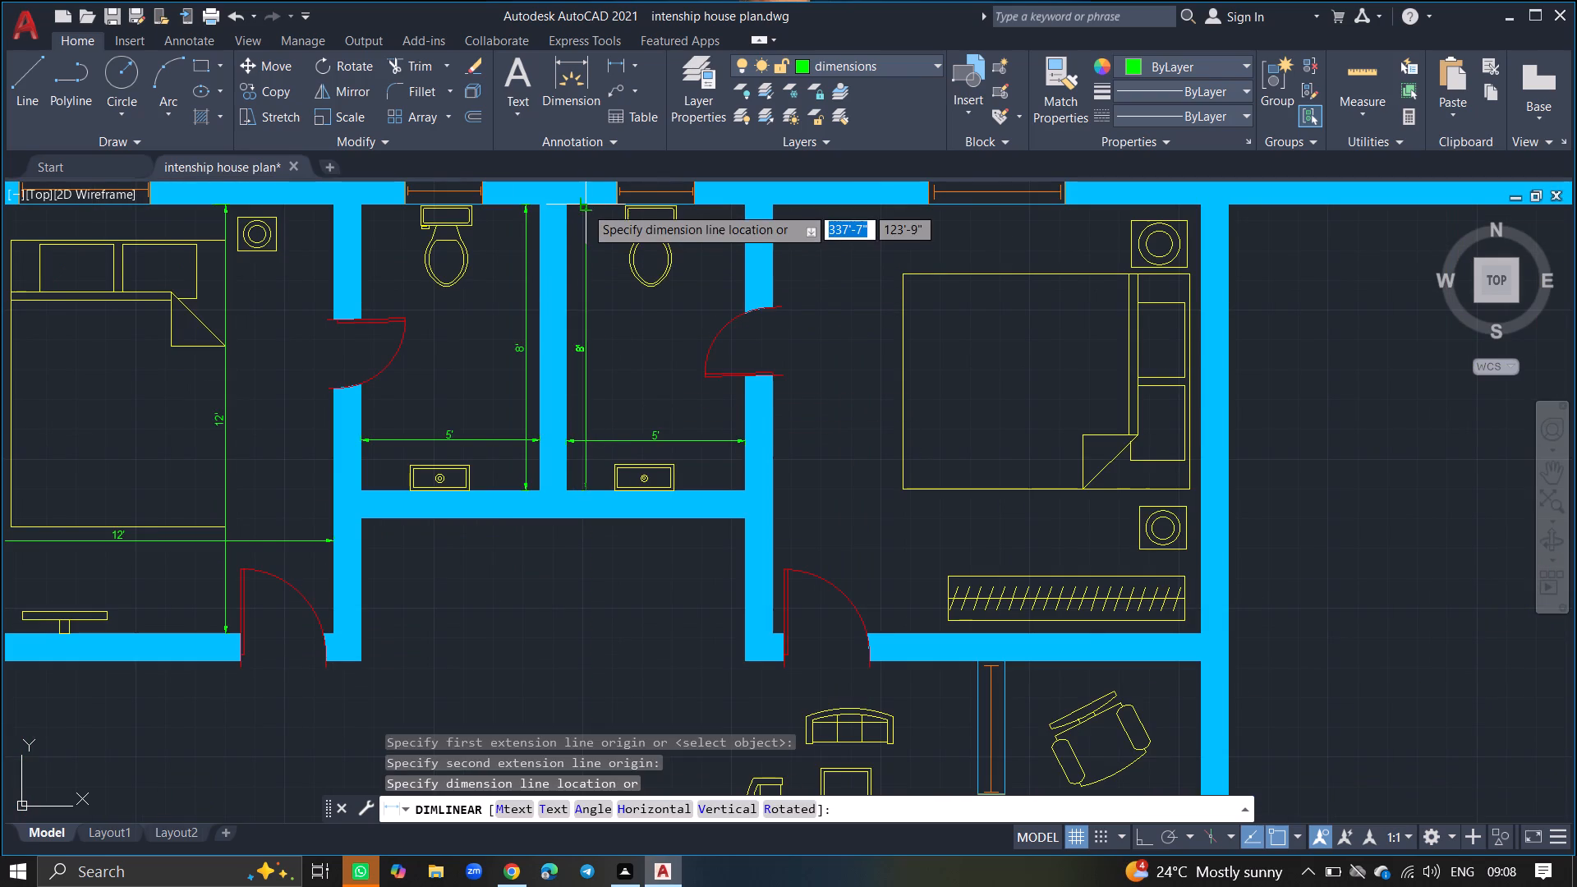
pyautogui.click(587, 230)
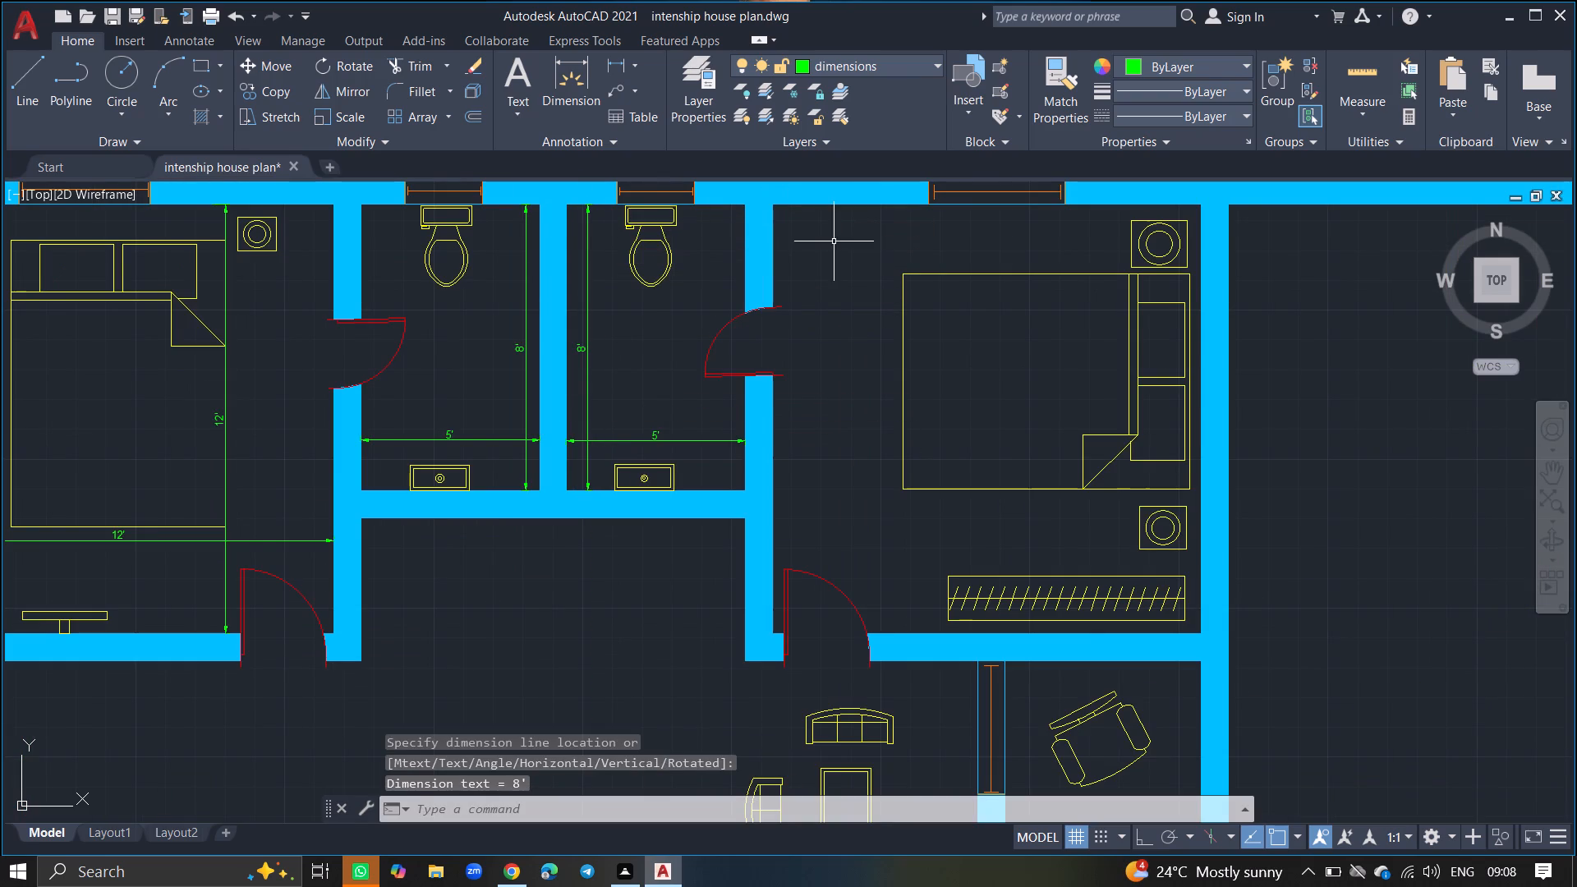
# Add a horizontal linear dimension across the northeast bedroom between its west and east walls, crossing the lower part of the bed.
pyautogui.write('DIML')
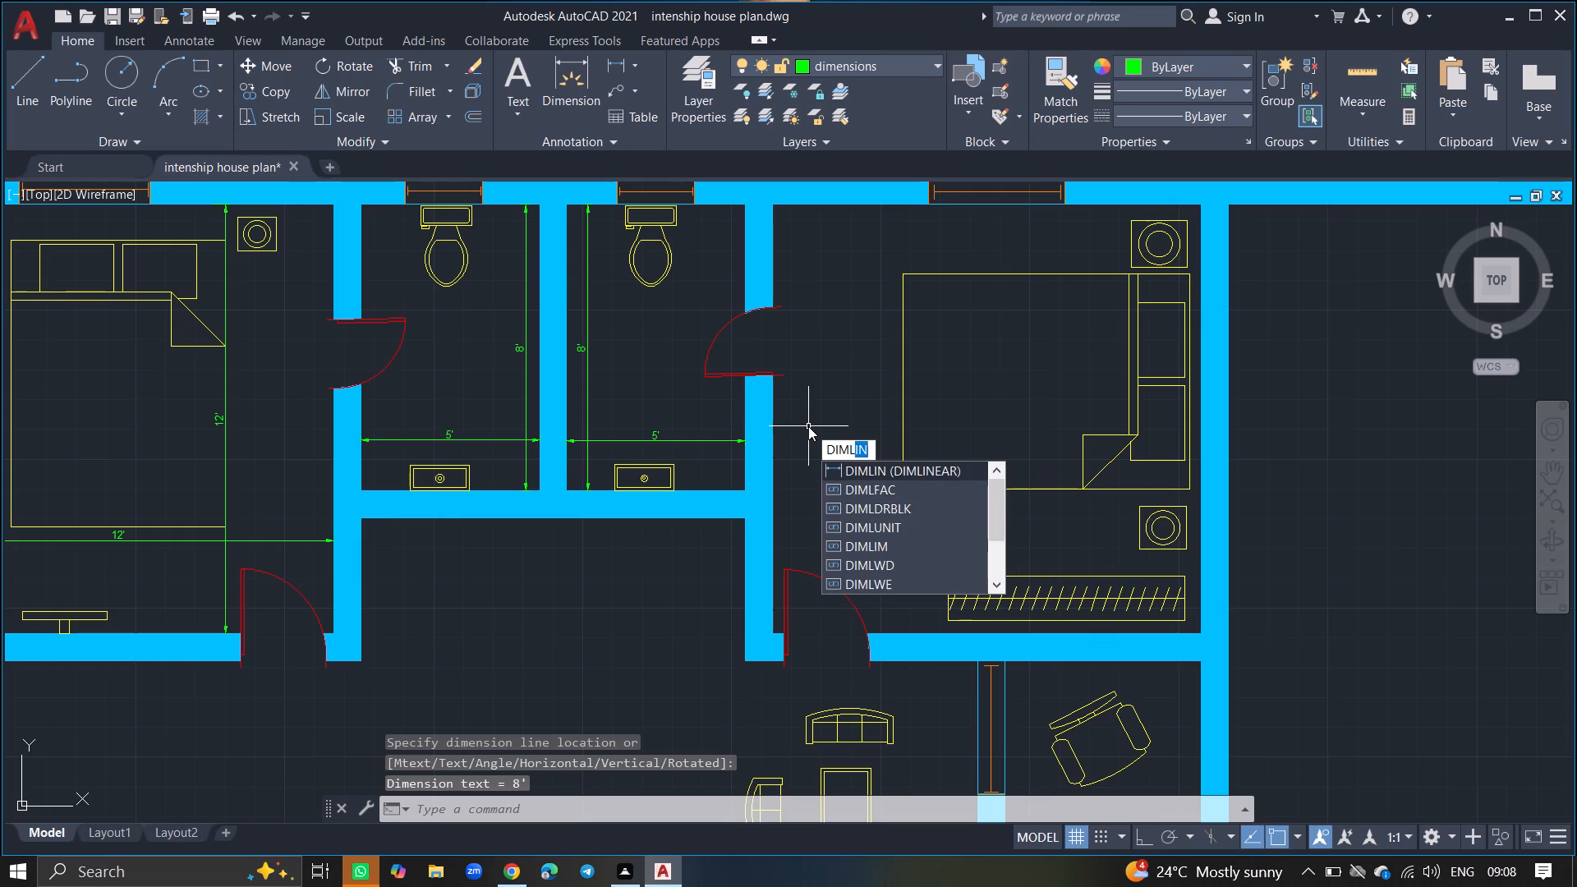
pyautogui.click(839, 469)
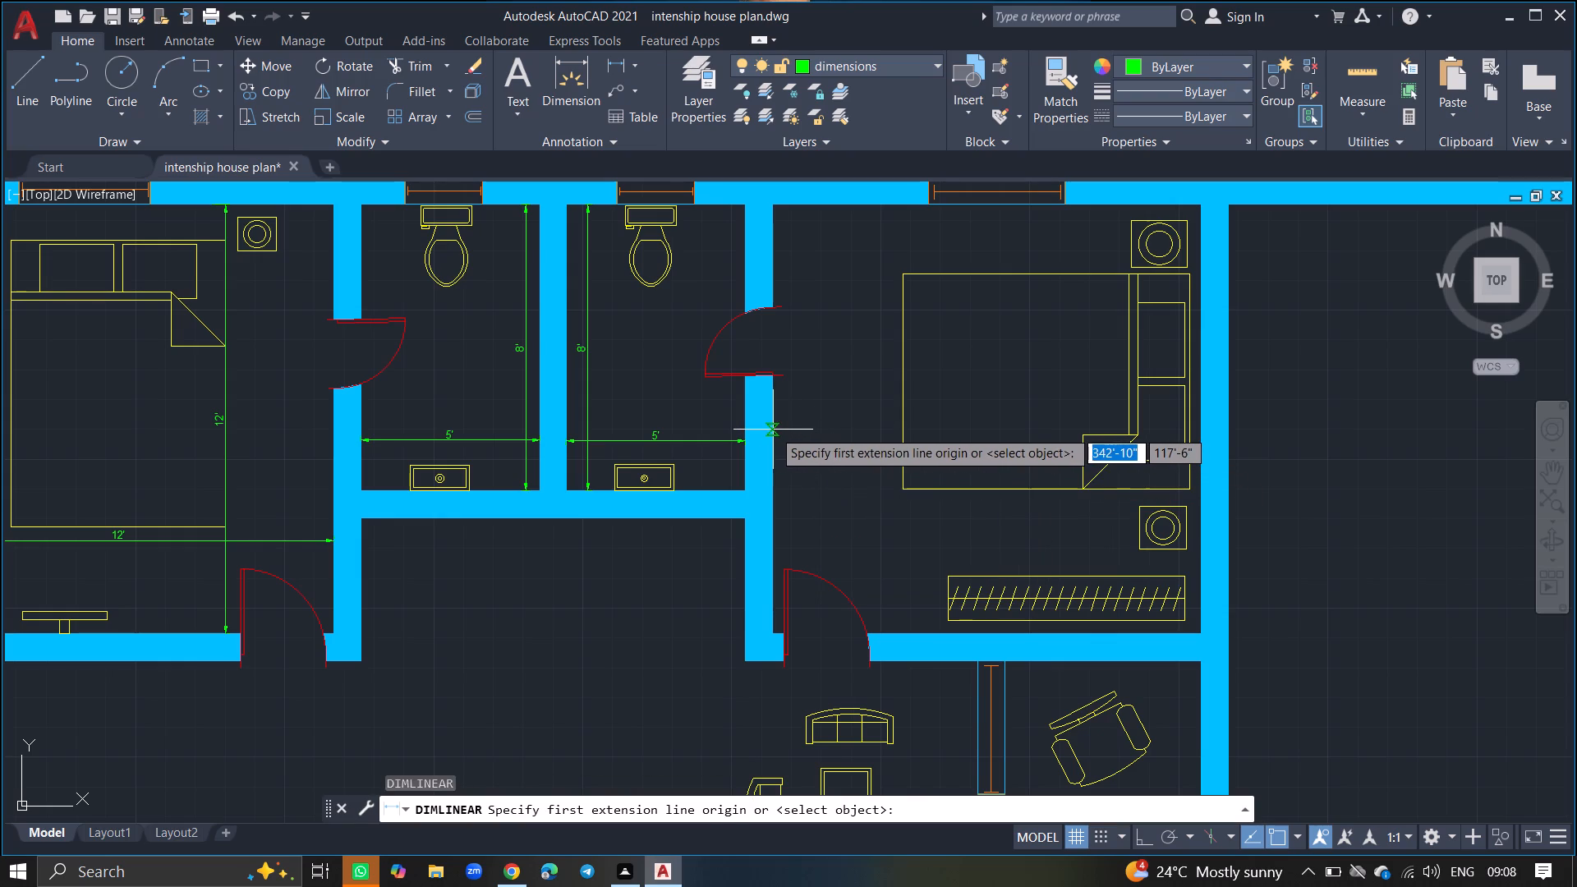
pyautogui.moveTo(773, 430); pyautogui.dragTo(1052, 407)
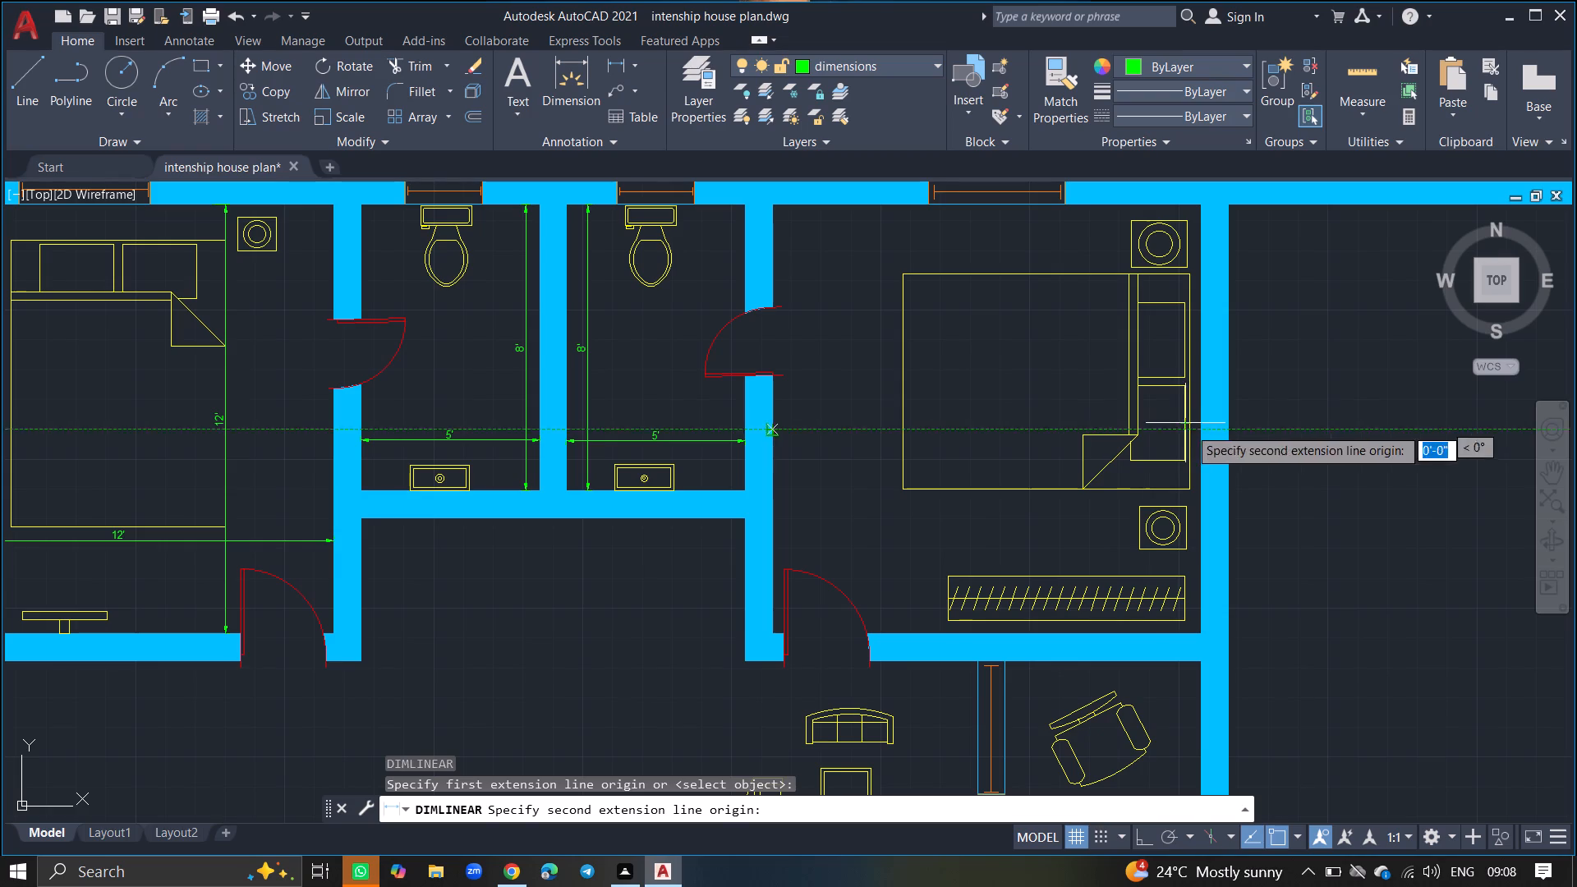
pyautogui.click(1202, 437)
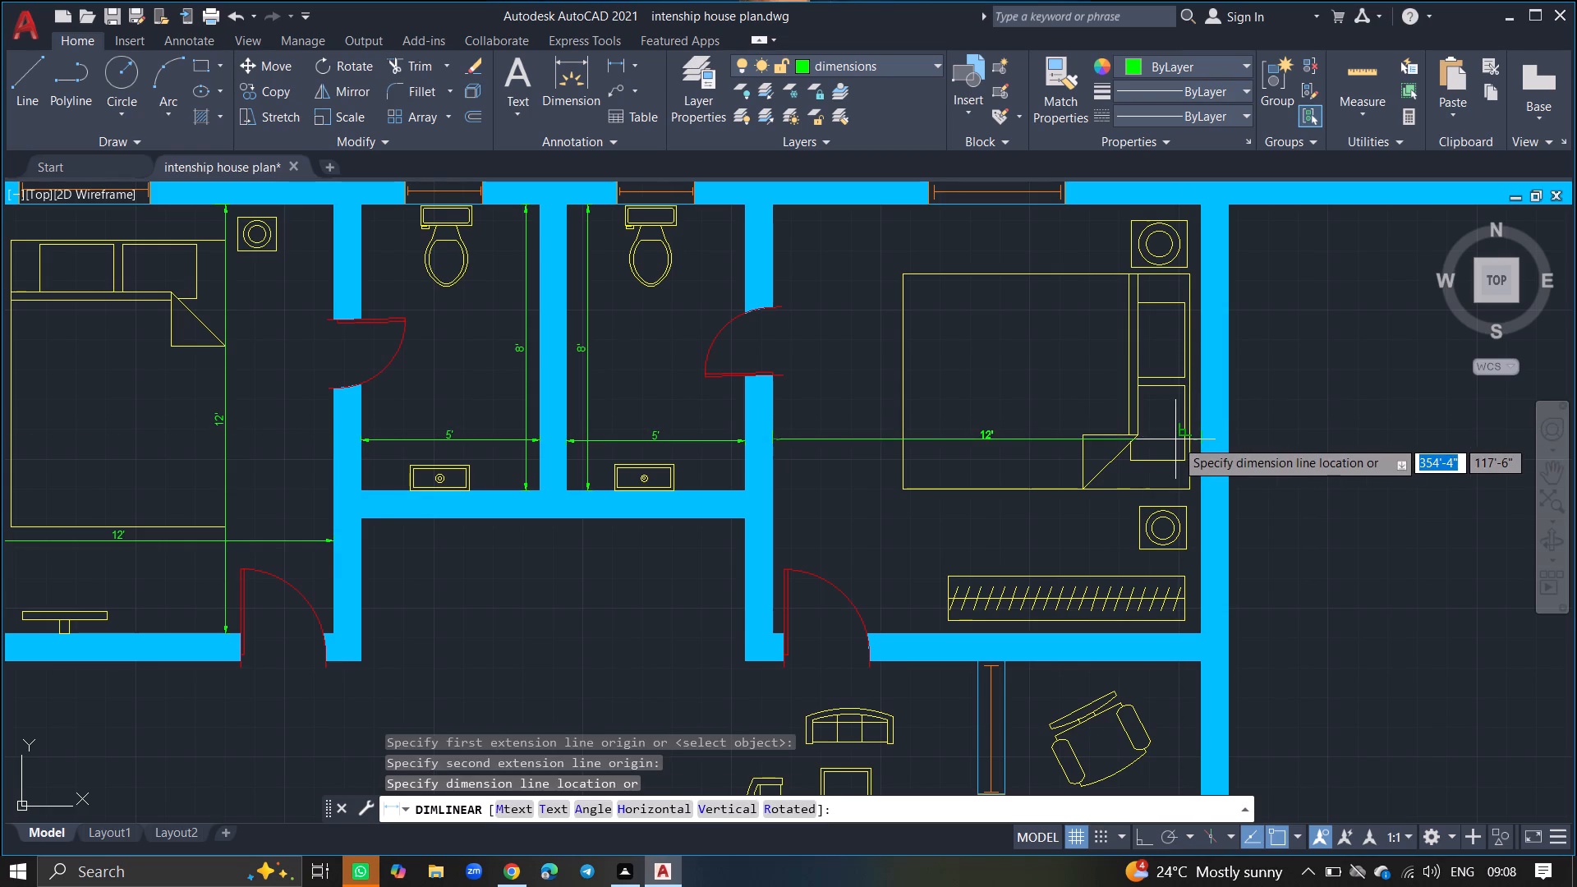
pyautogui.click(1175, 439)
# Add a vertical linear dimension between the northeast bedroom's north and south walls, just west of the bed.
pyautogui.write('DIML')
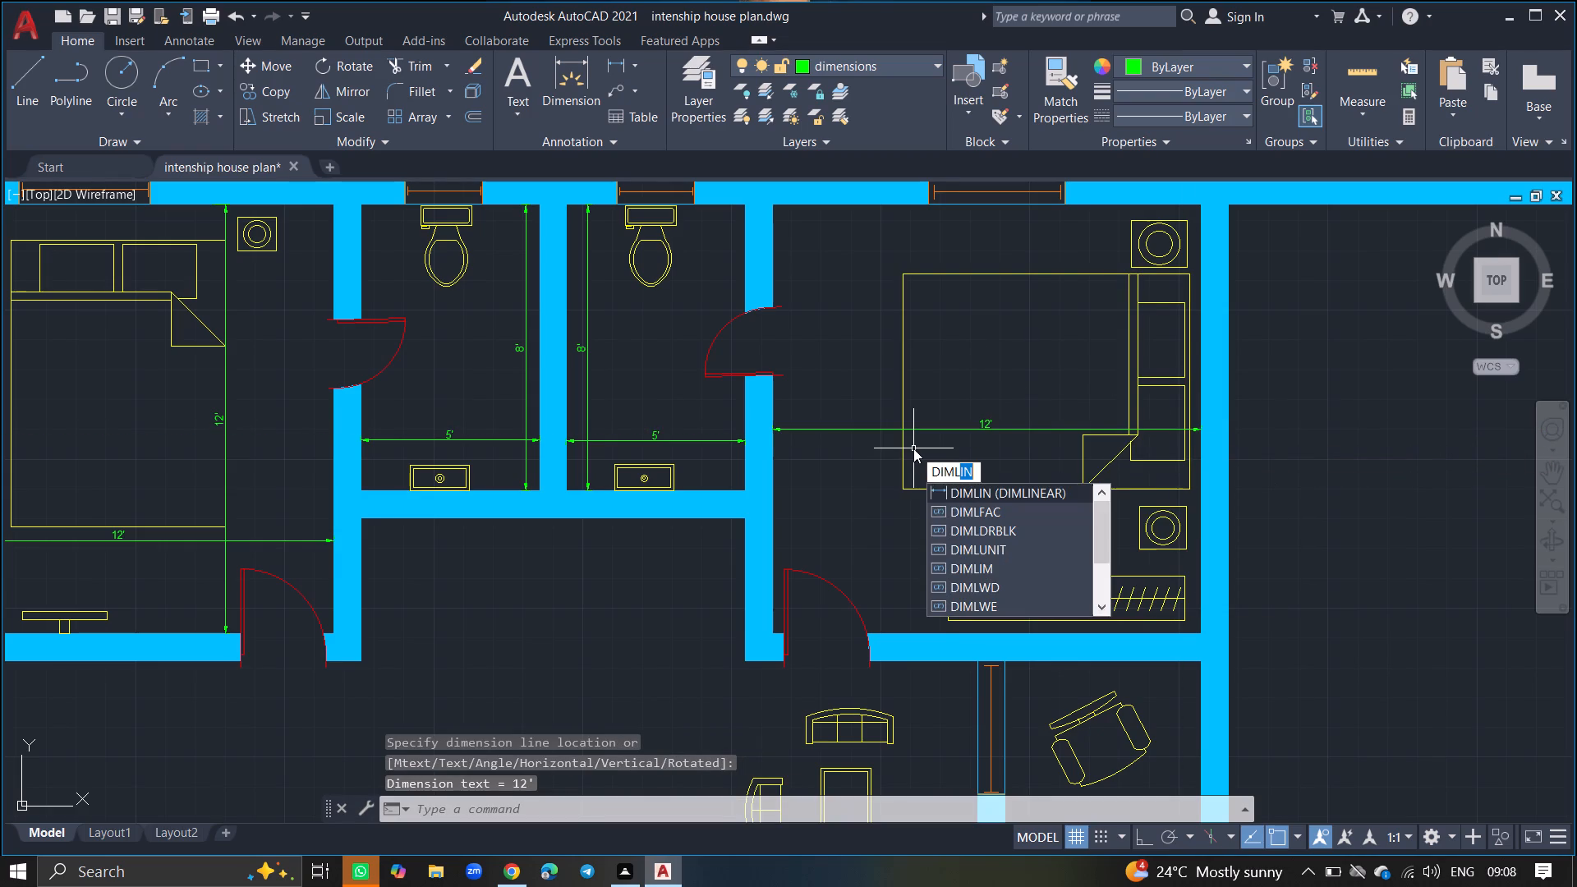
pyautogui.click(949, 489)
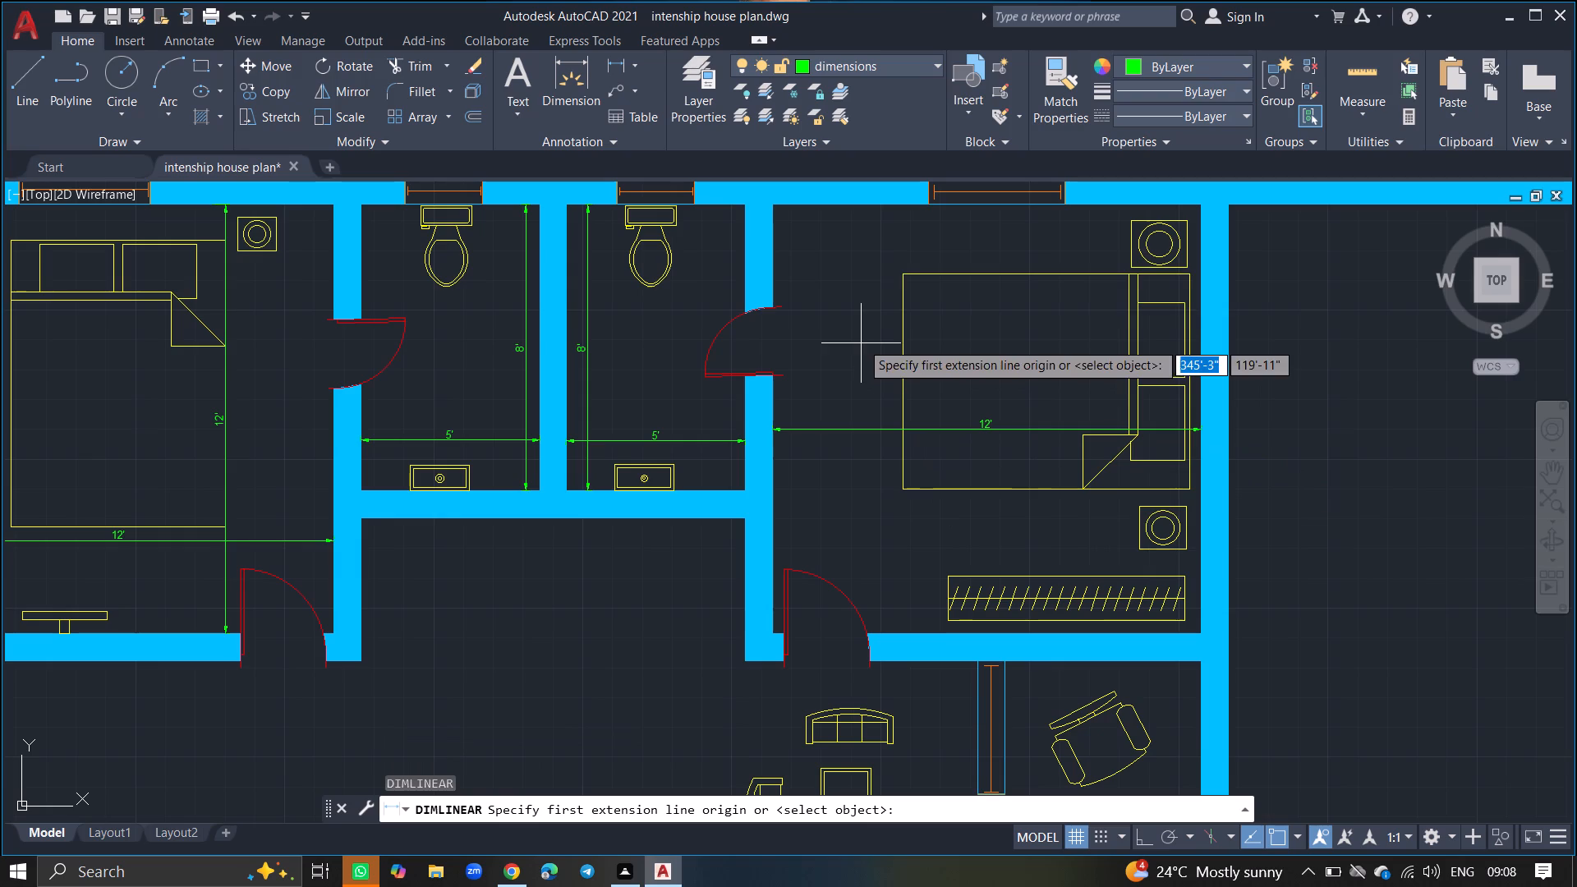
pyautogui.click(911, 204)
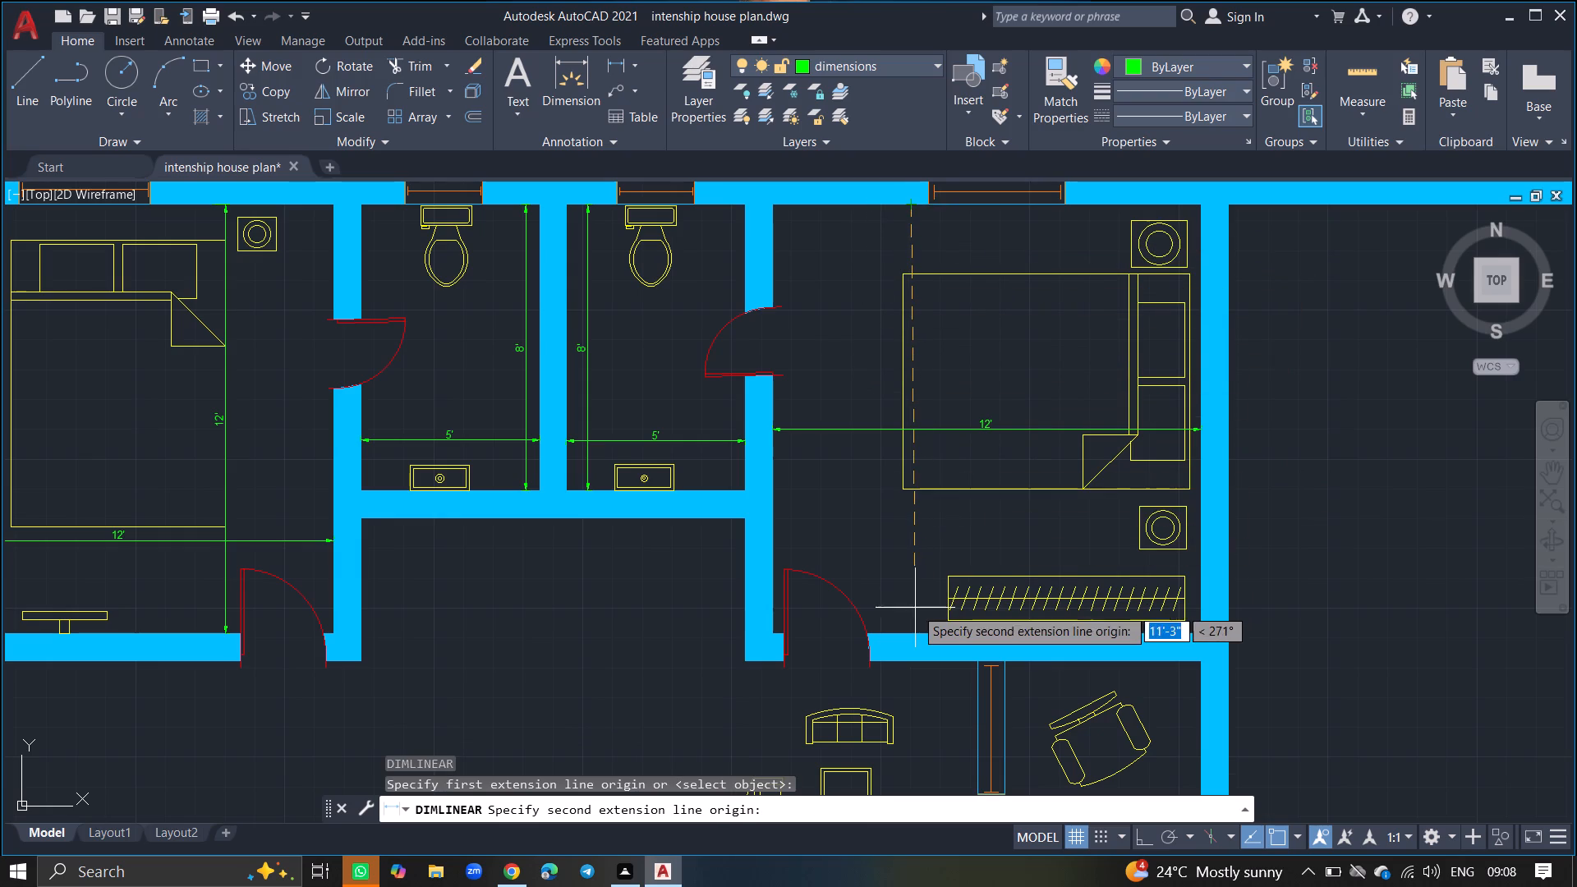
pyautogui.click(915, 637)
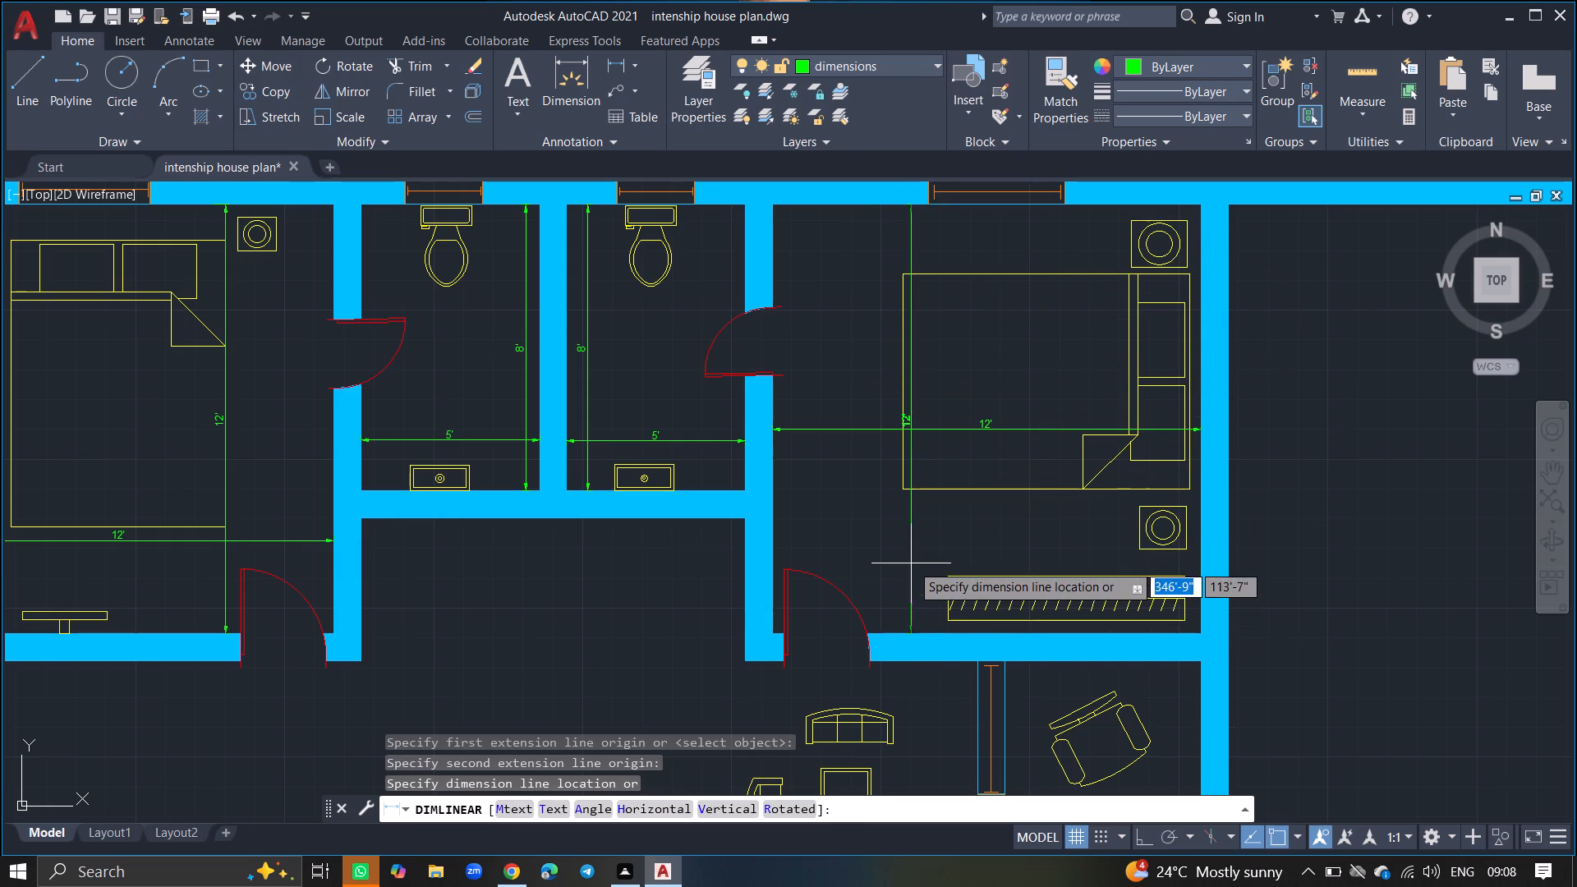
pyautogui.click(877, 523)
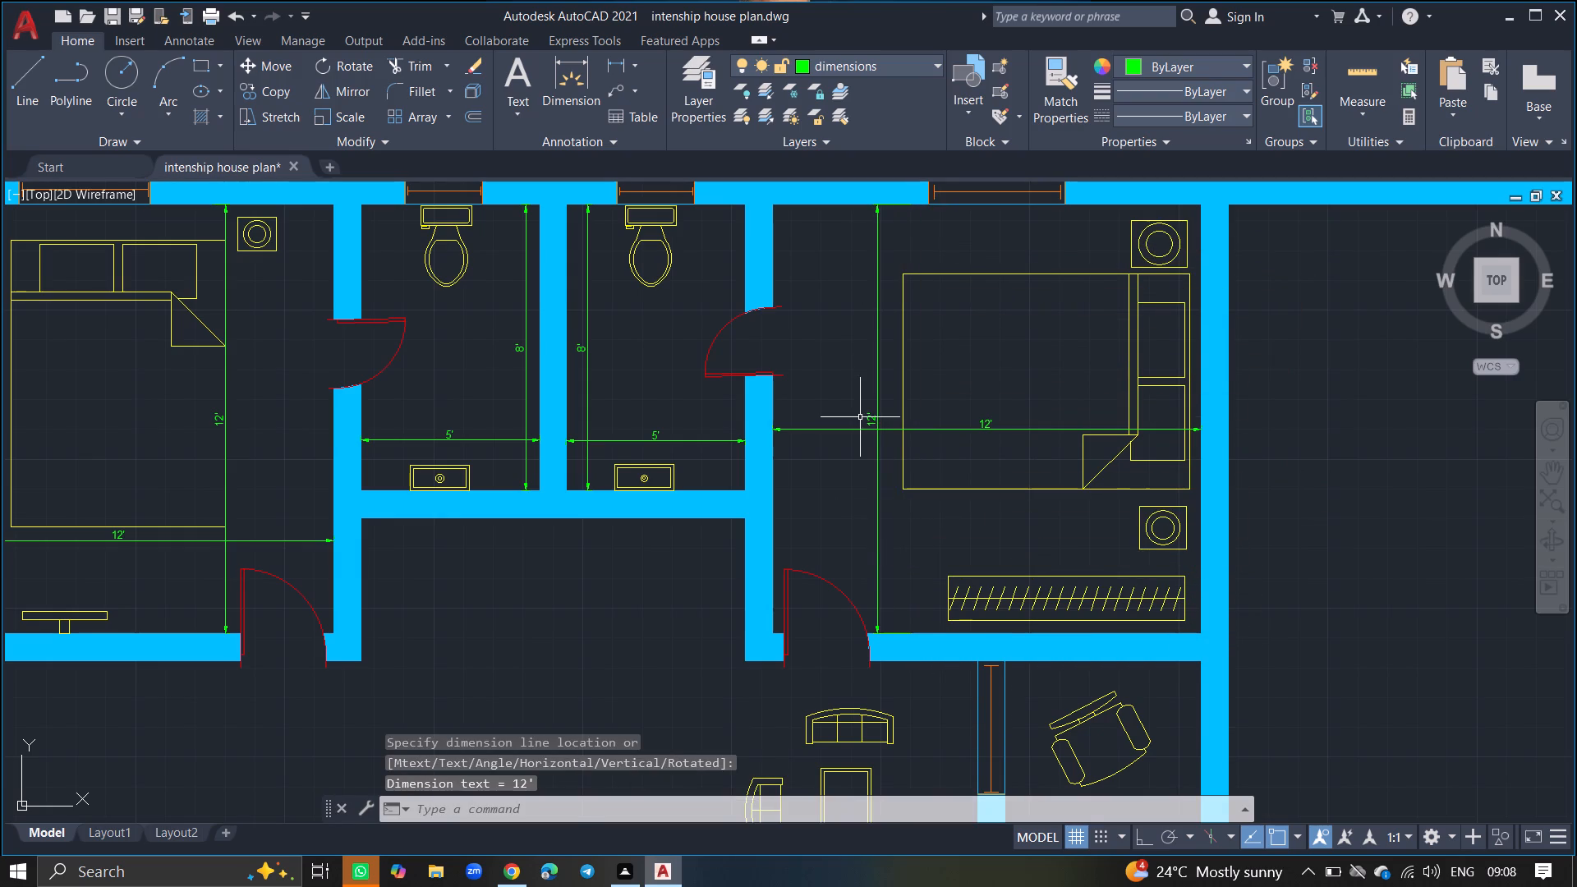
# Add a horizontal linear dimension across the small armchair room south of that bedroom, from its windowed west wall to the east wall.
pyautogui.keyDown('ctrl'); pyautogui.scroll(-3, 860, 417); pyautogui.keyUp('ctrl')
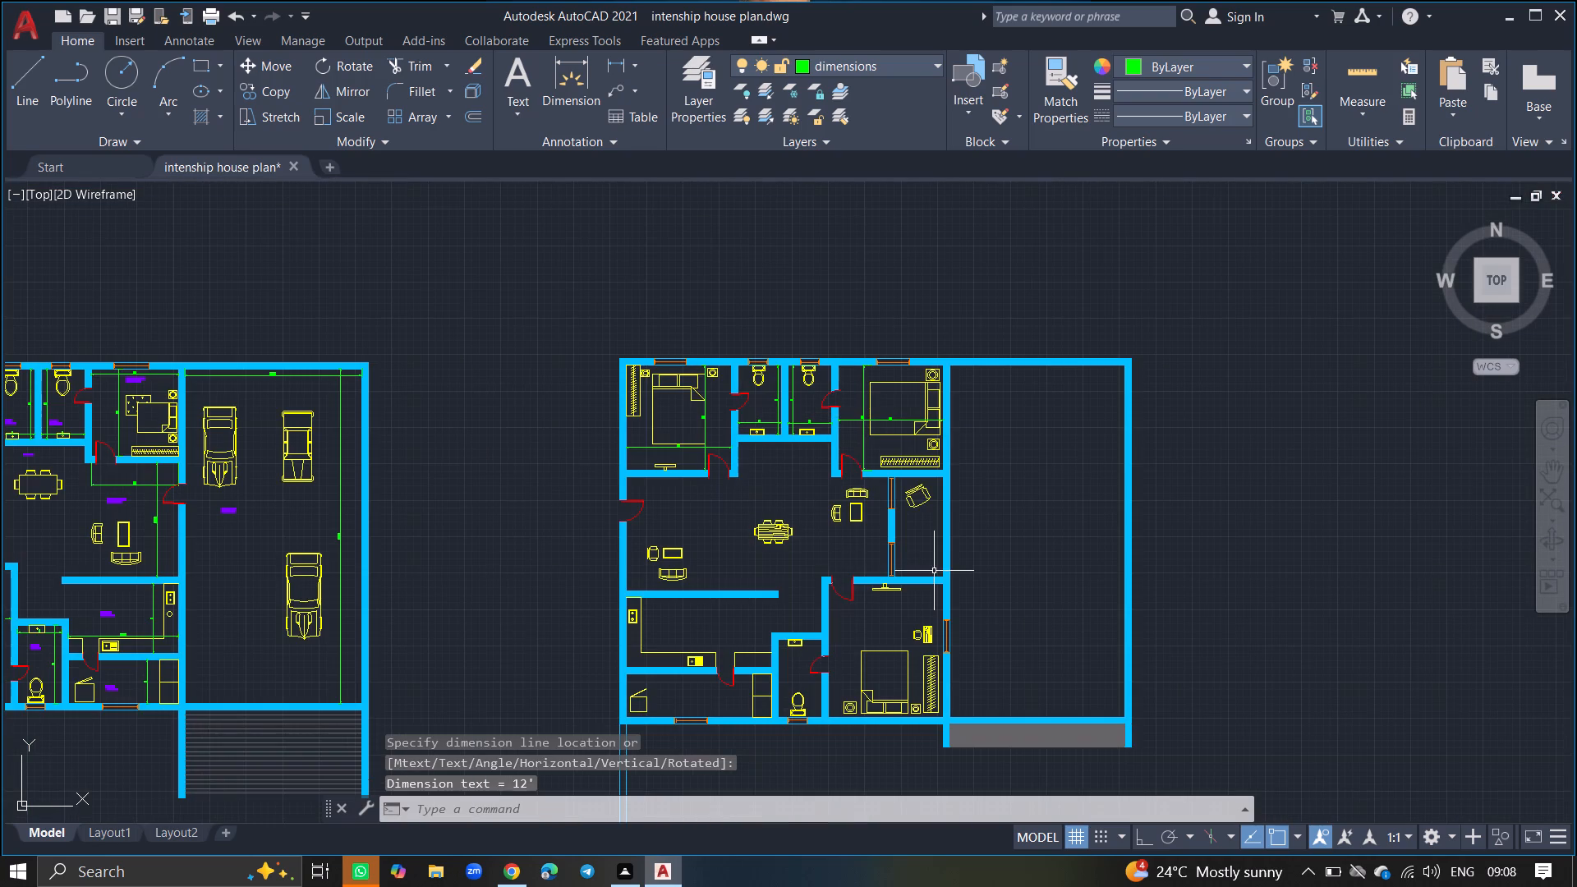
pyautogui.keyDown('ctrl'); pyautogui.scroll(3, 917, 546); pyautogui.keyUp('ctrl')
pyautogui.write('DIML')
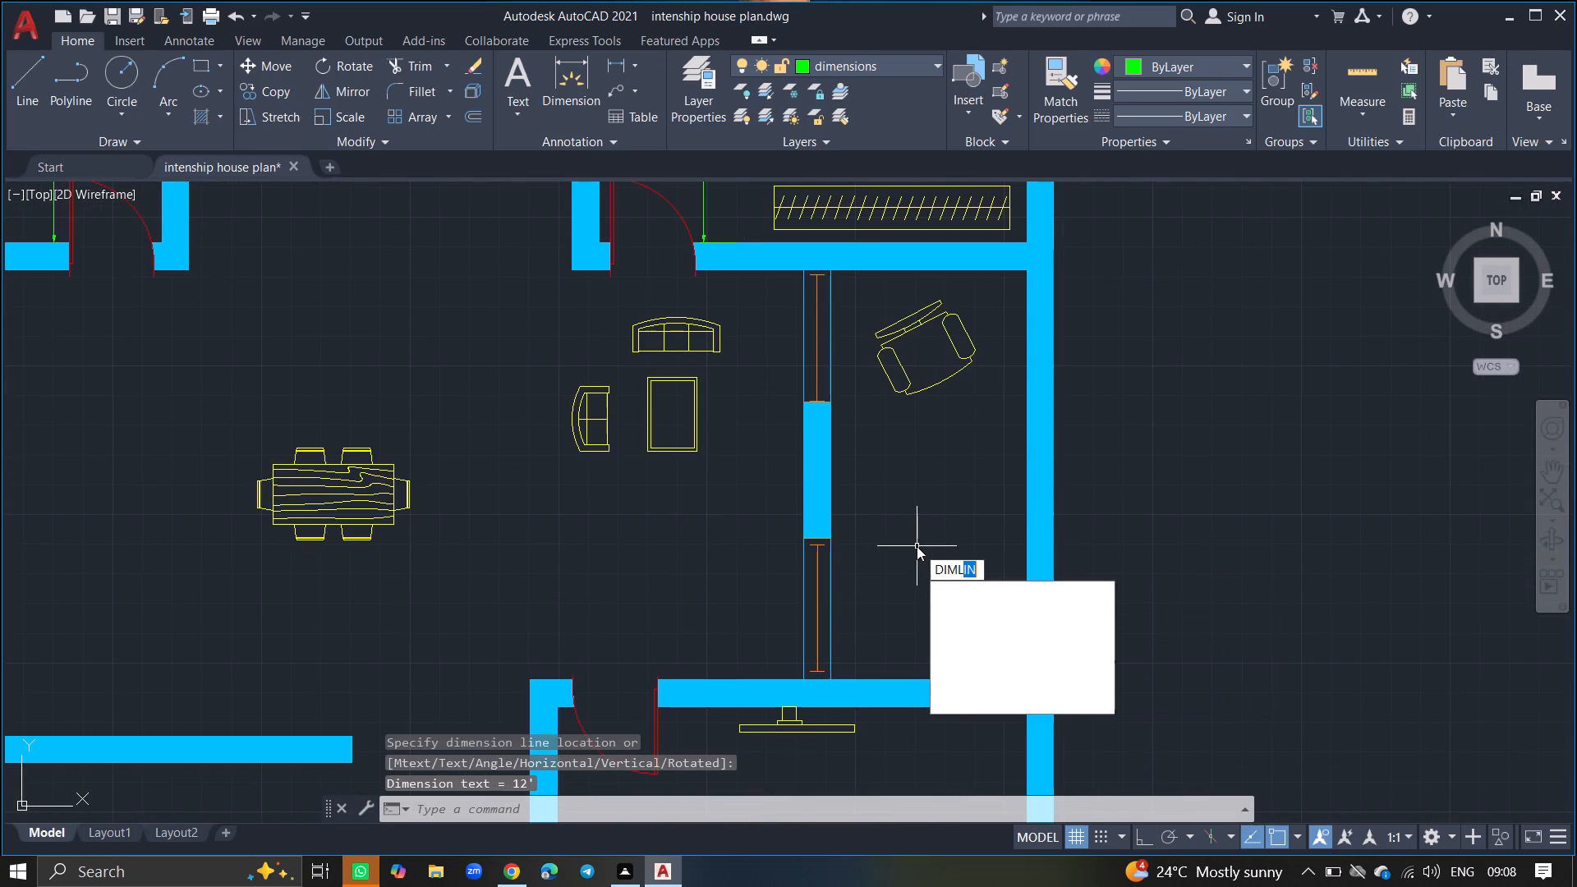
pyautogui.click(954, 588)
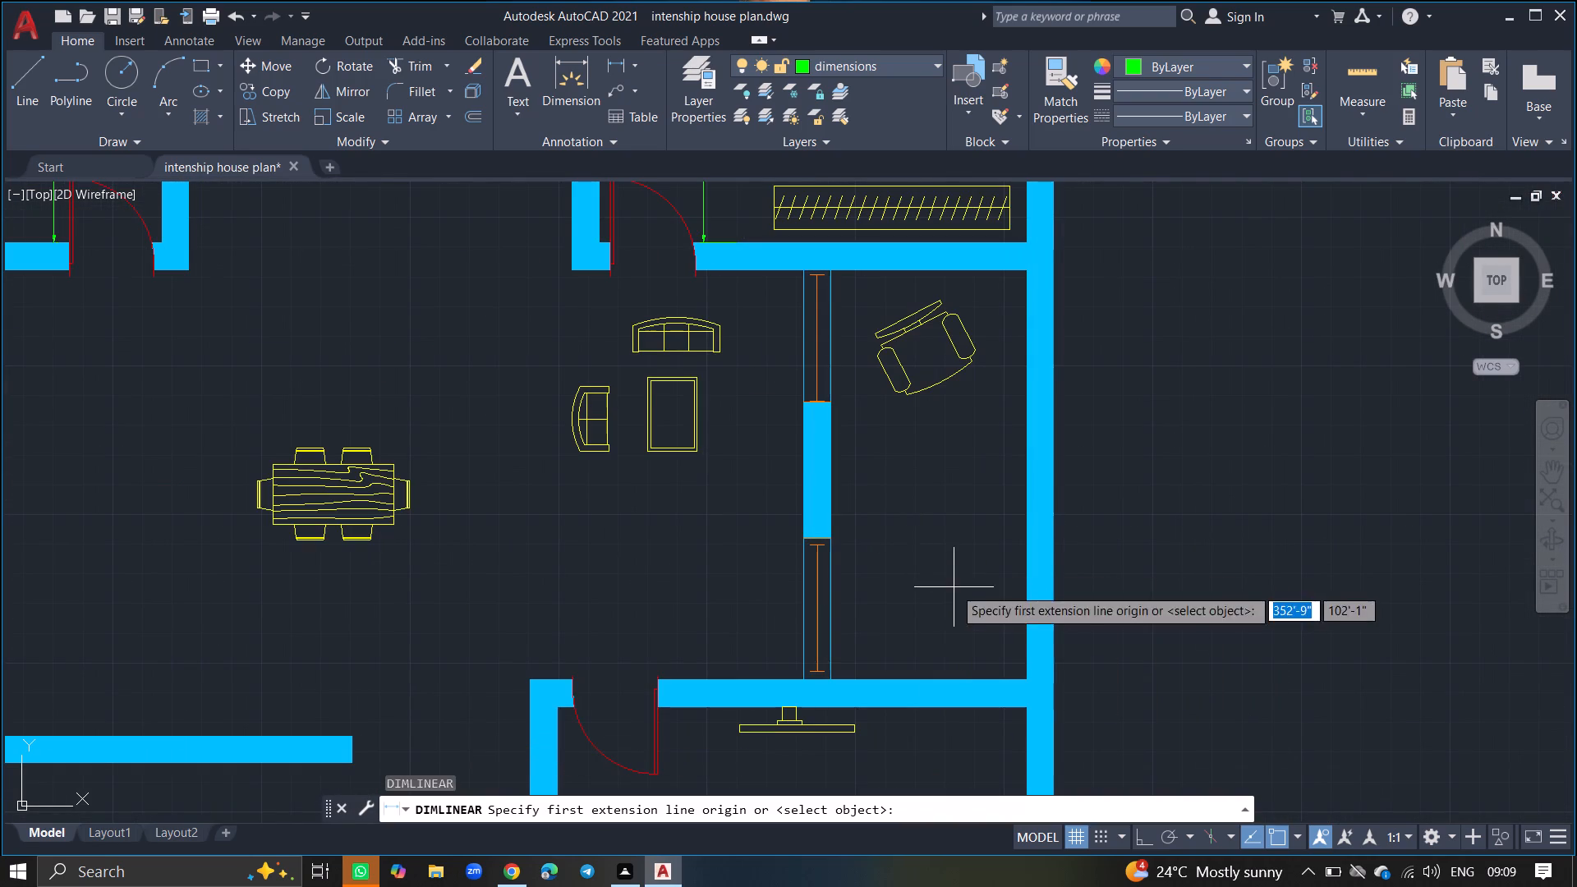
pyautogui.click(833, 488)
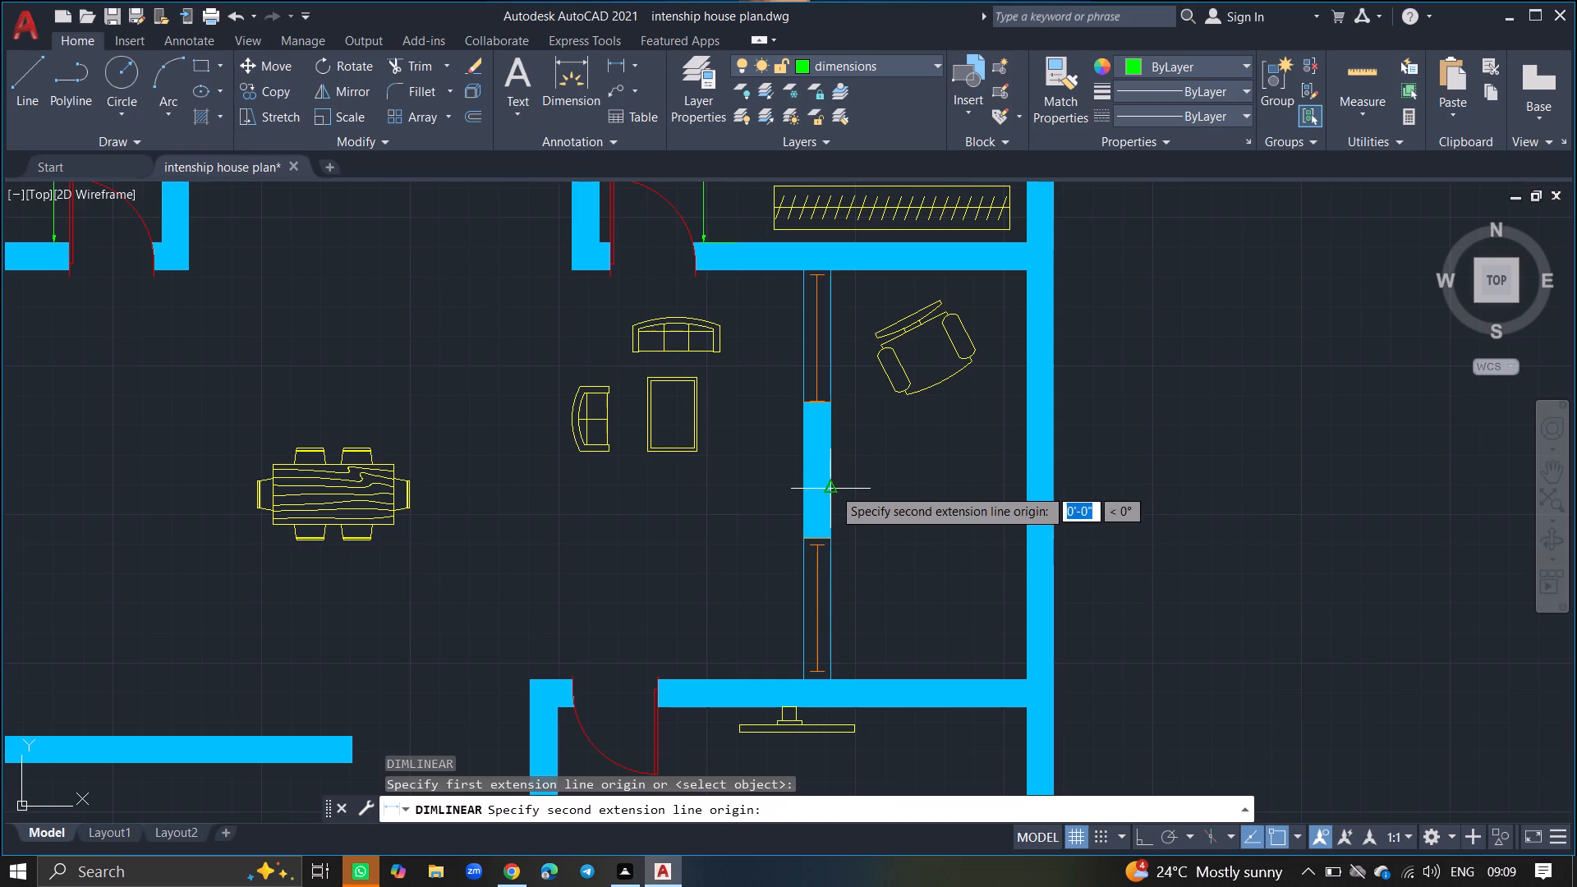
pyautogui.click(1023, 489)
pyautogui.click(977, 486)
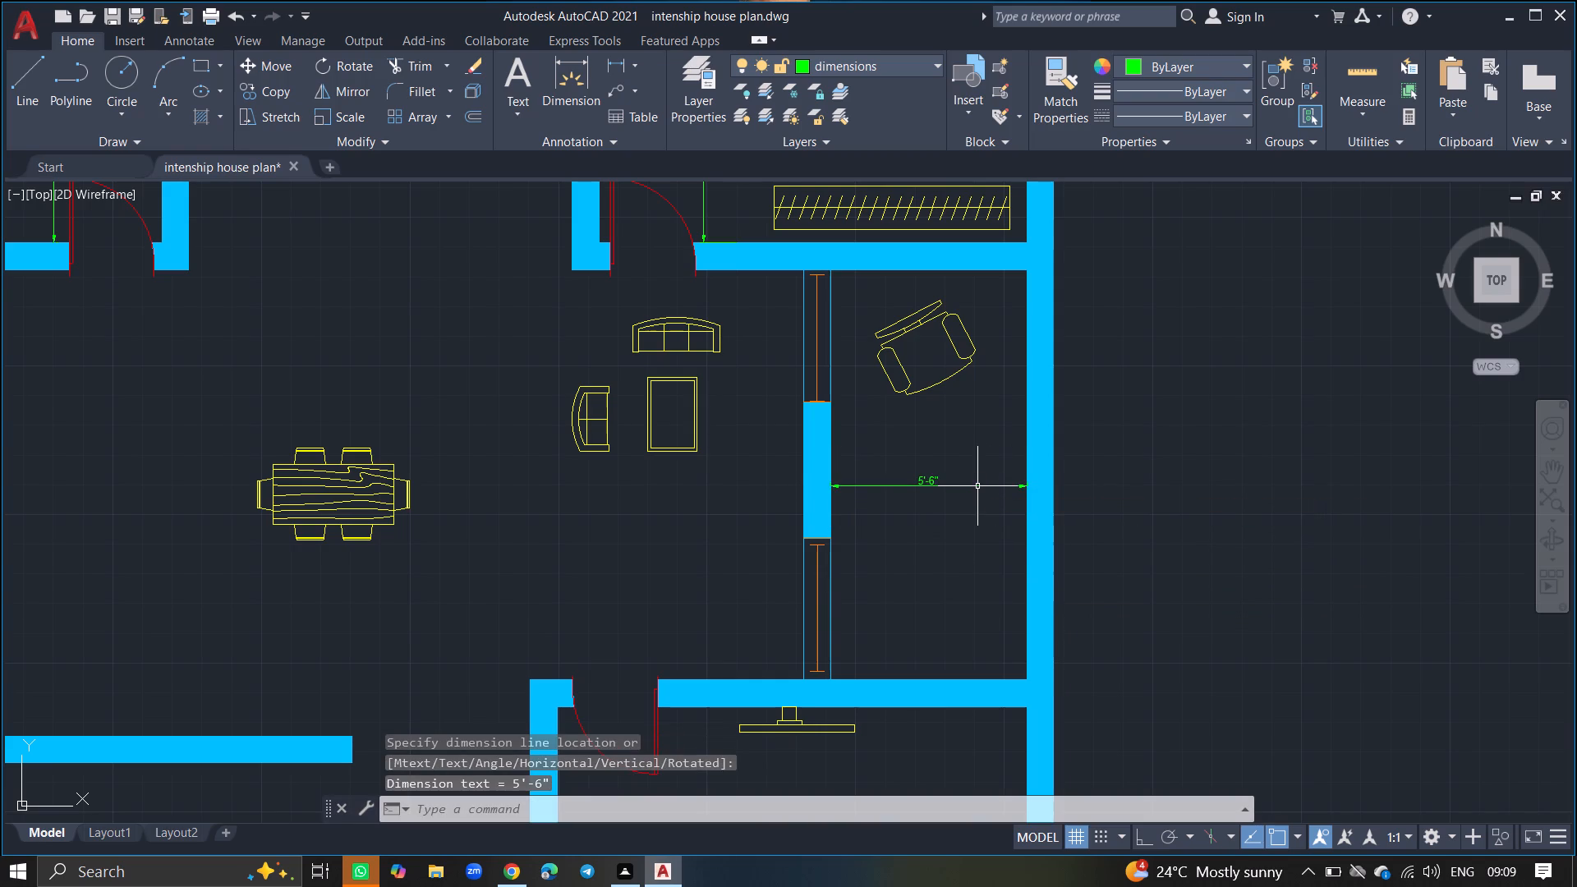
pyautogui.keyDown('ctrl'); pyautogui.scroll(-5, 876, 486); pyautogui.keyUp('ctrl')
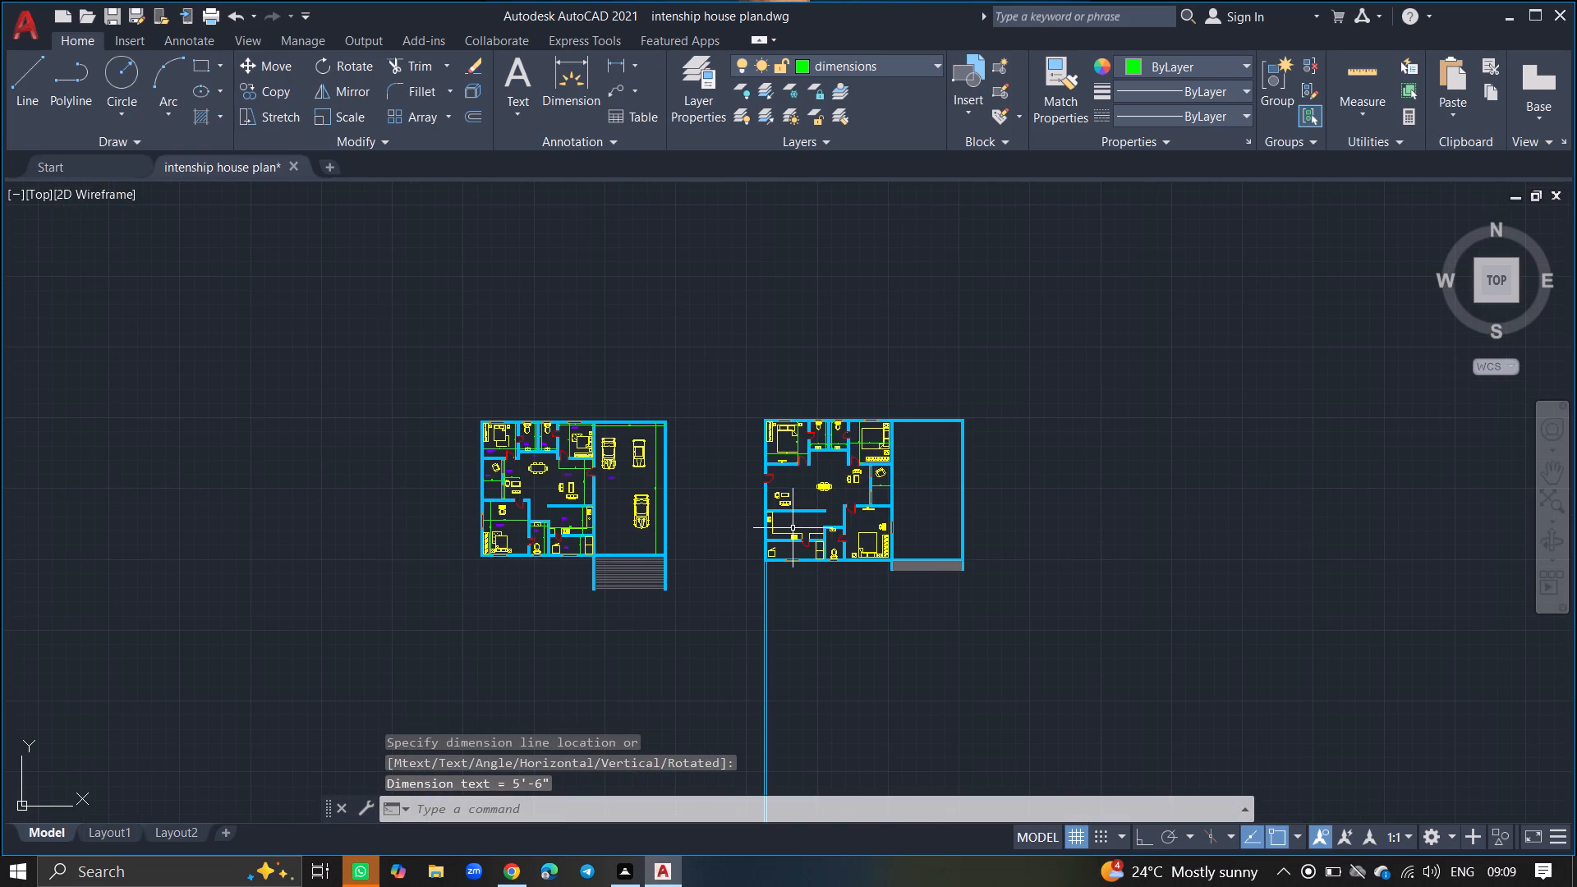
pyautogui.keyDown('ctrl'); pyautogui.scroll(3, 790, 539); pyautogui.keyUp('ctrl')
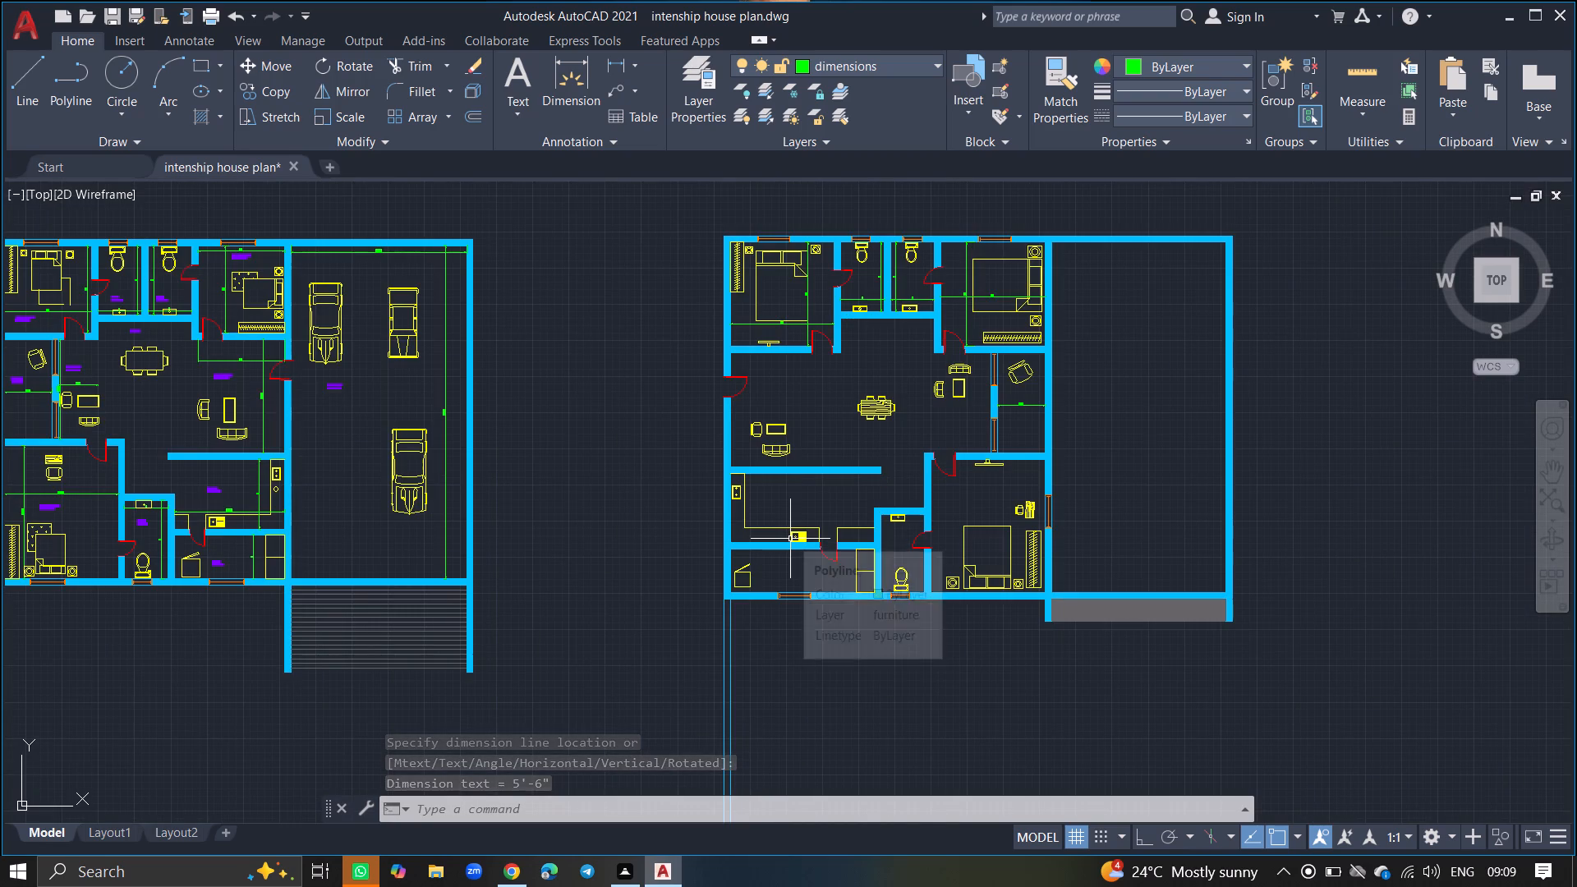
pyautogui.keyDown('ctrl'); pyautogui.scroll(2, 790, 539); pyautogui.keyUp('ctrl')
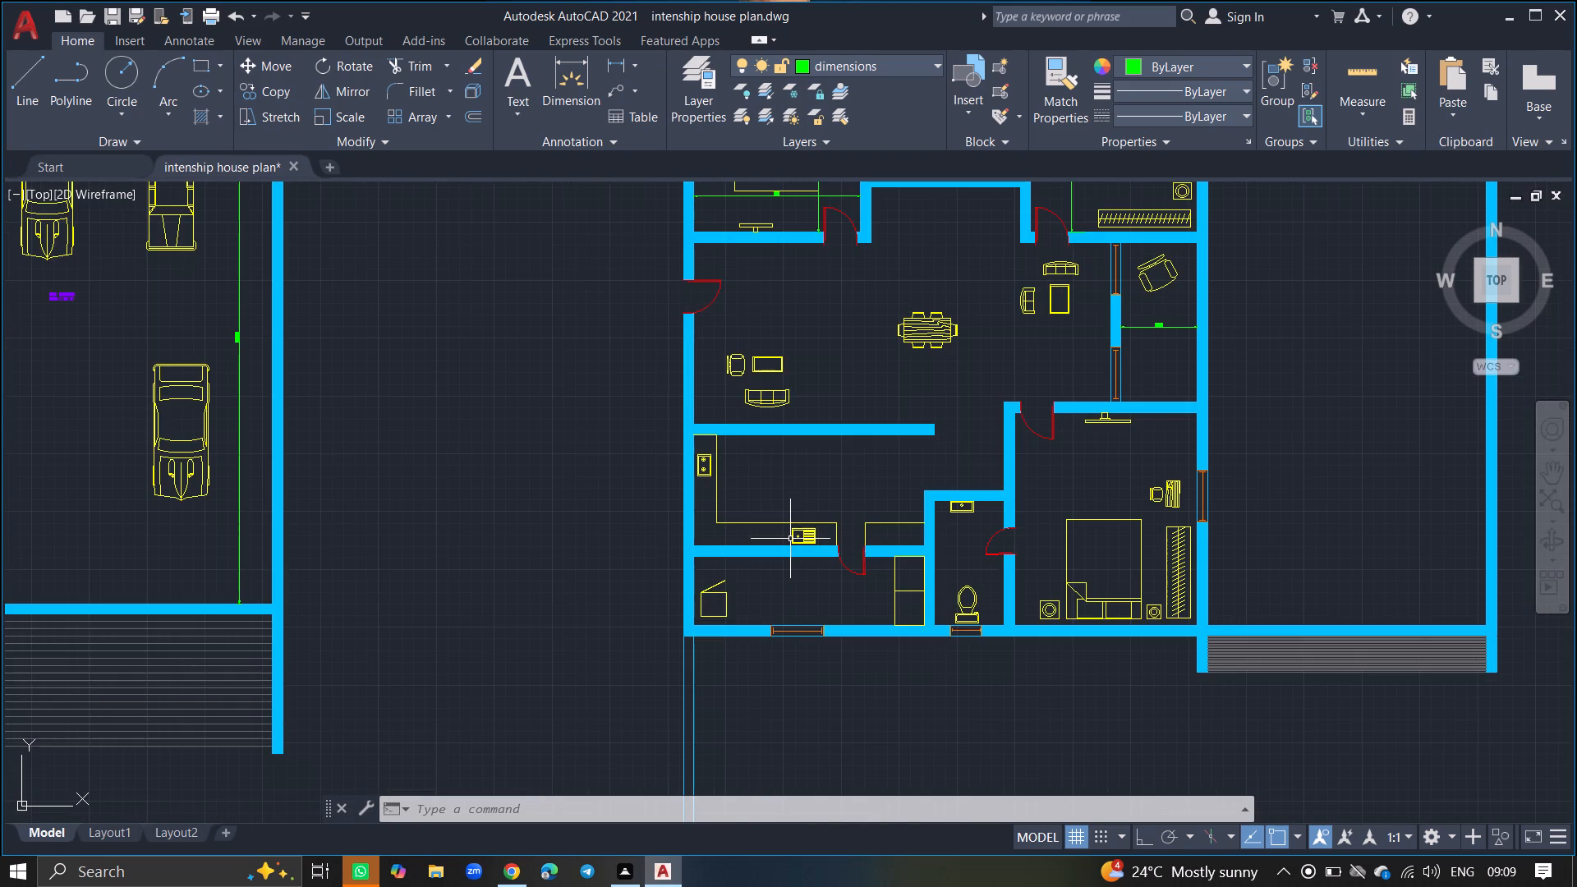
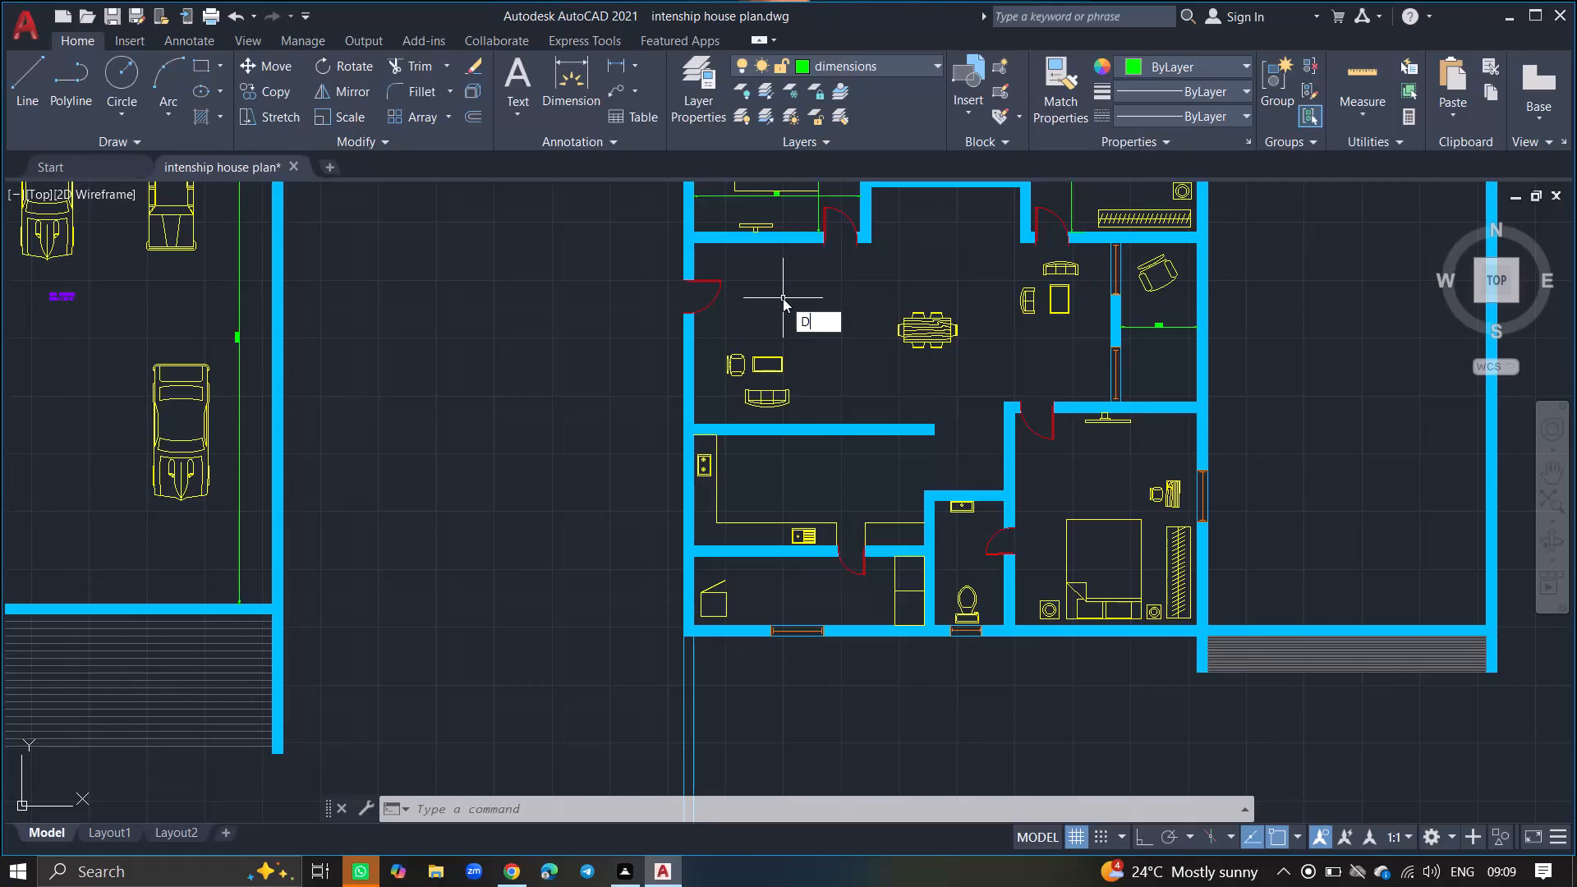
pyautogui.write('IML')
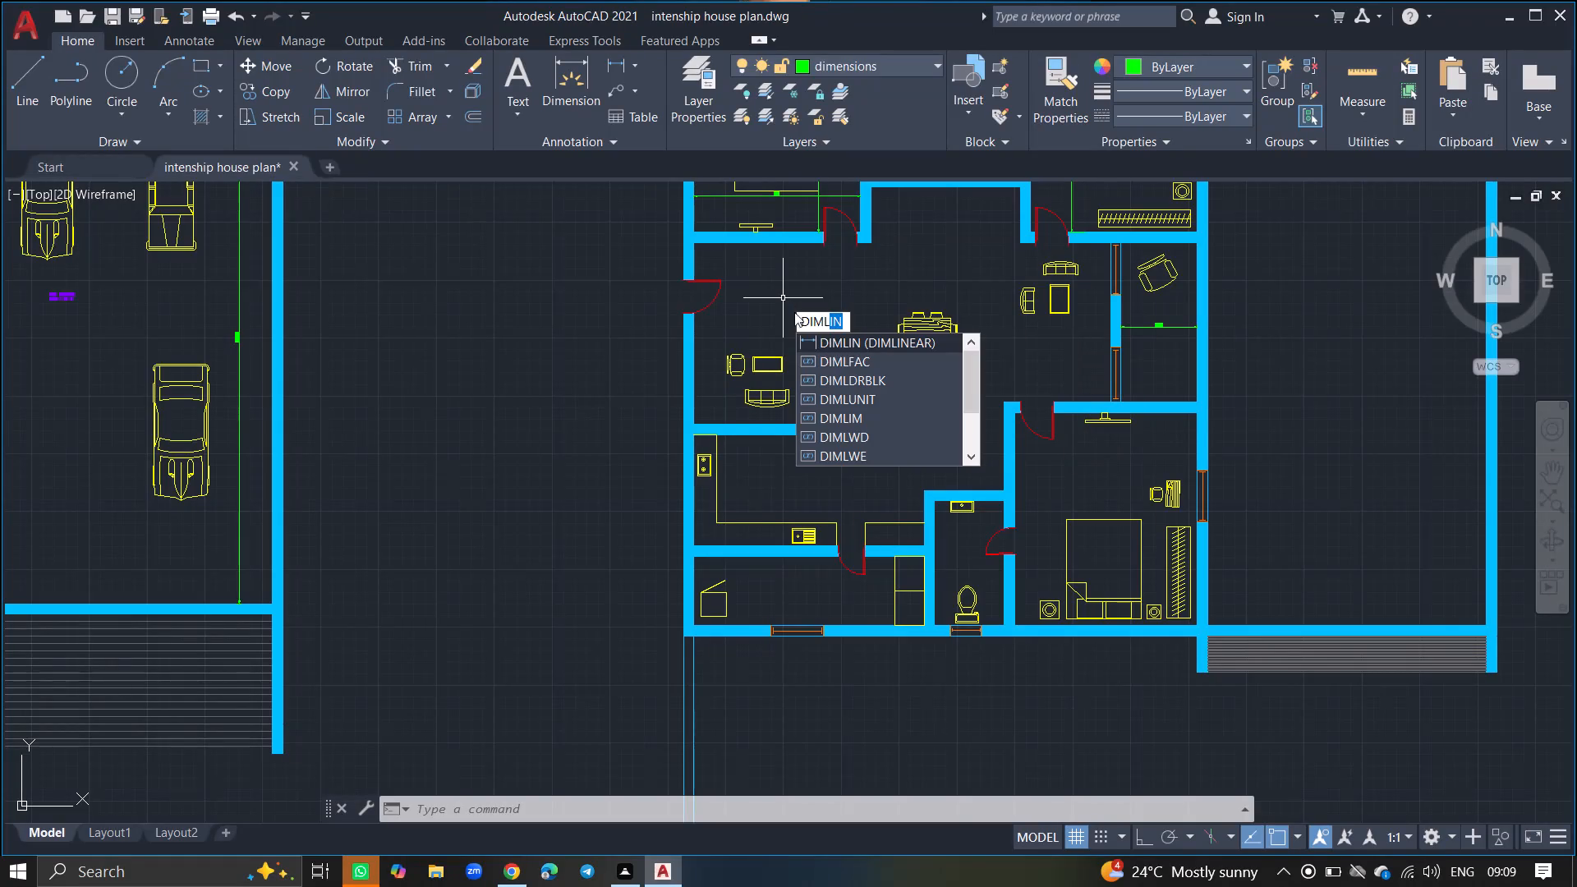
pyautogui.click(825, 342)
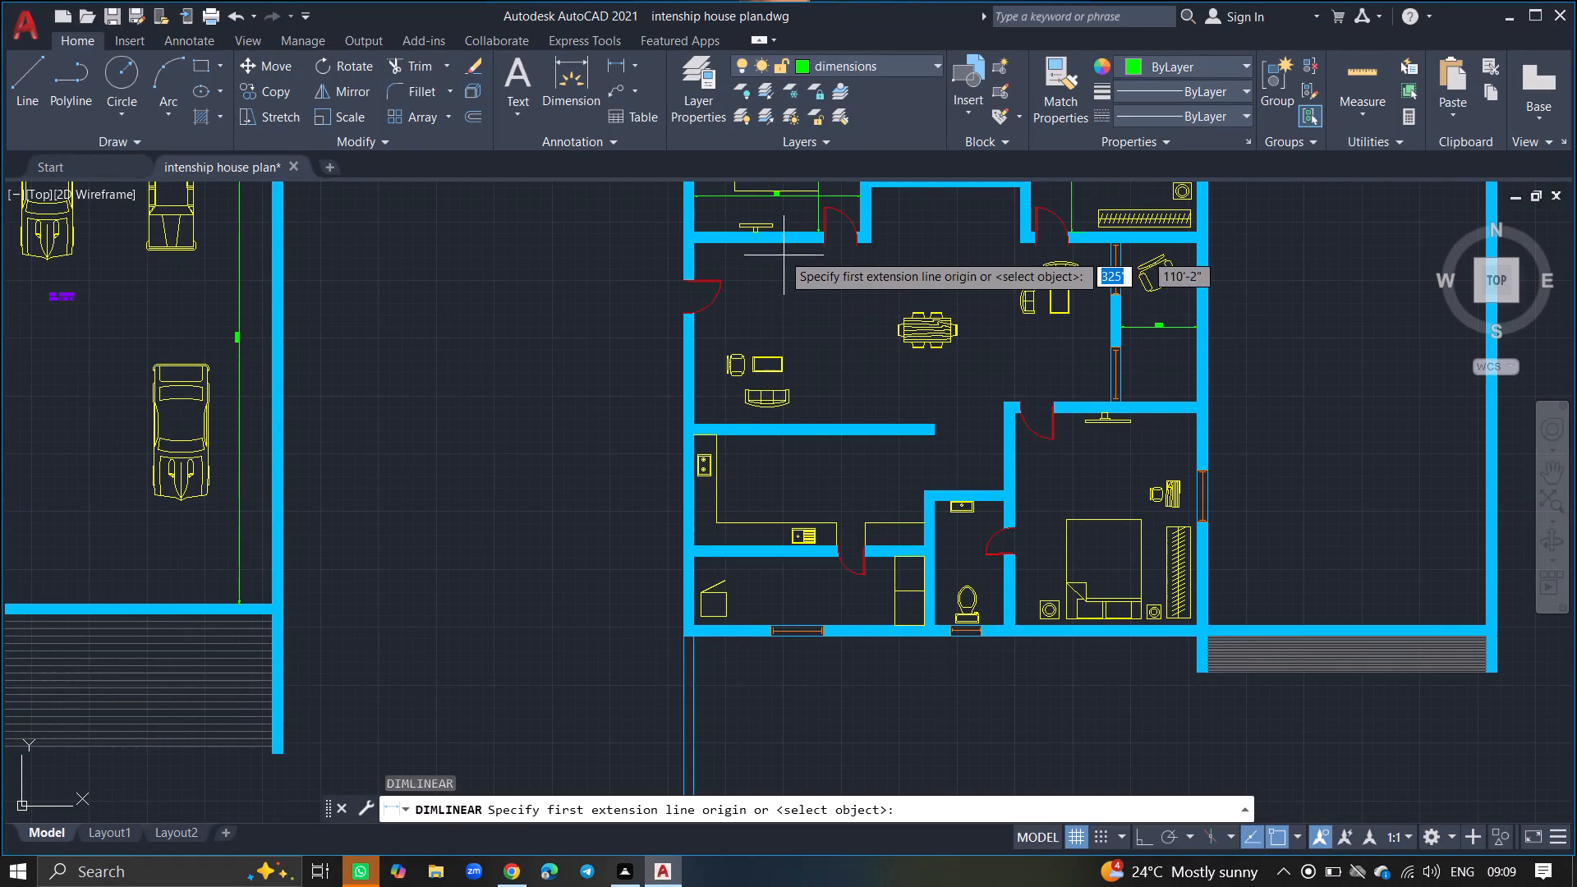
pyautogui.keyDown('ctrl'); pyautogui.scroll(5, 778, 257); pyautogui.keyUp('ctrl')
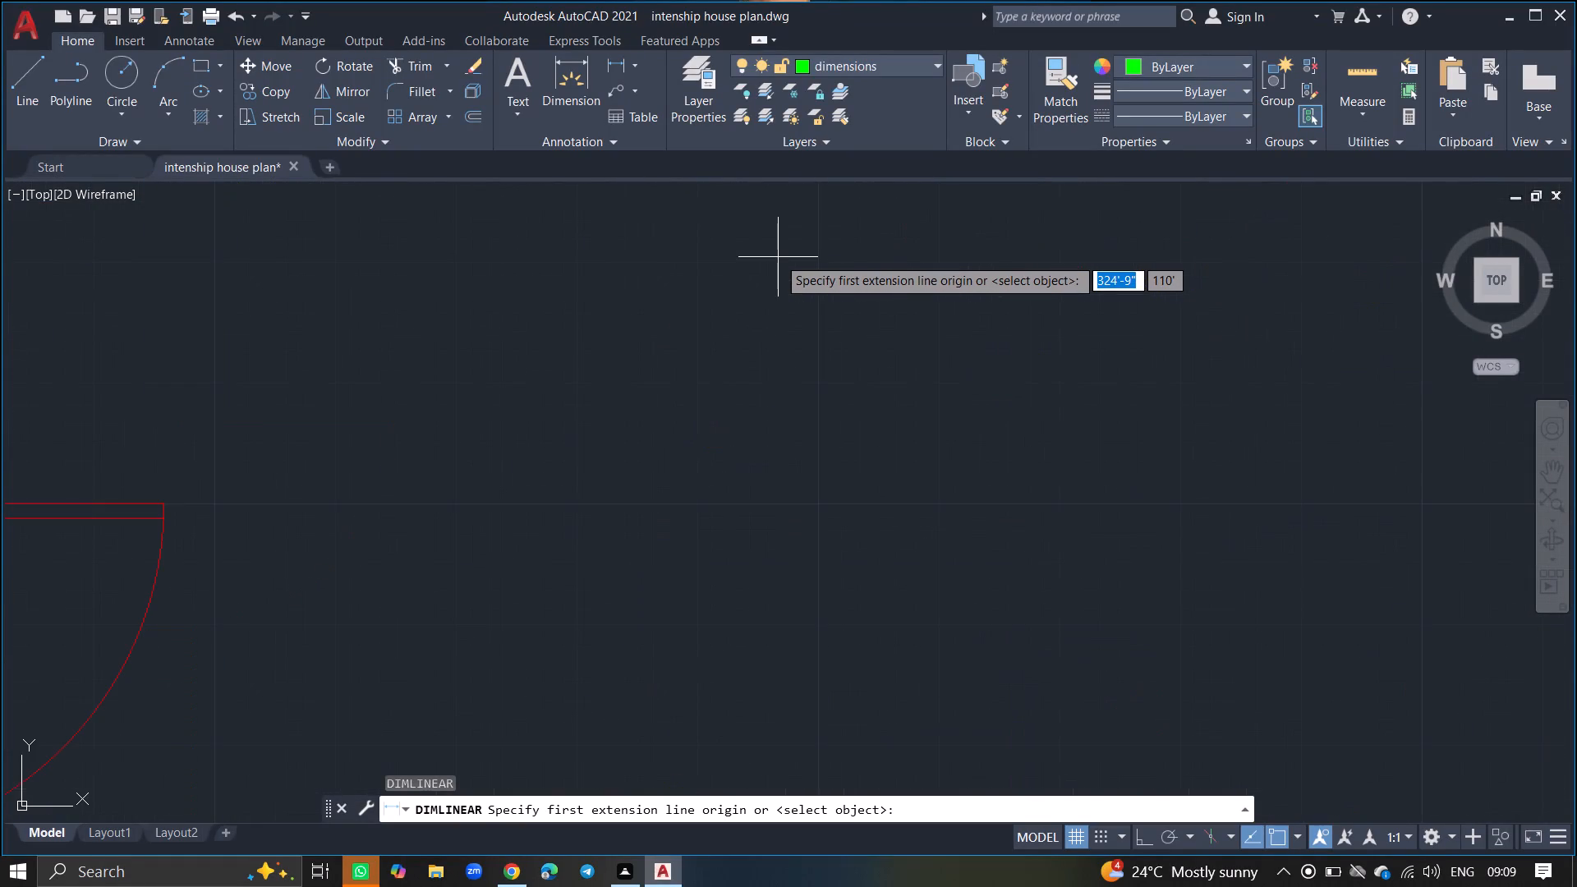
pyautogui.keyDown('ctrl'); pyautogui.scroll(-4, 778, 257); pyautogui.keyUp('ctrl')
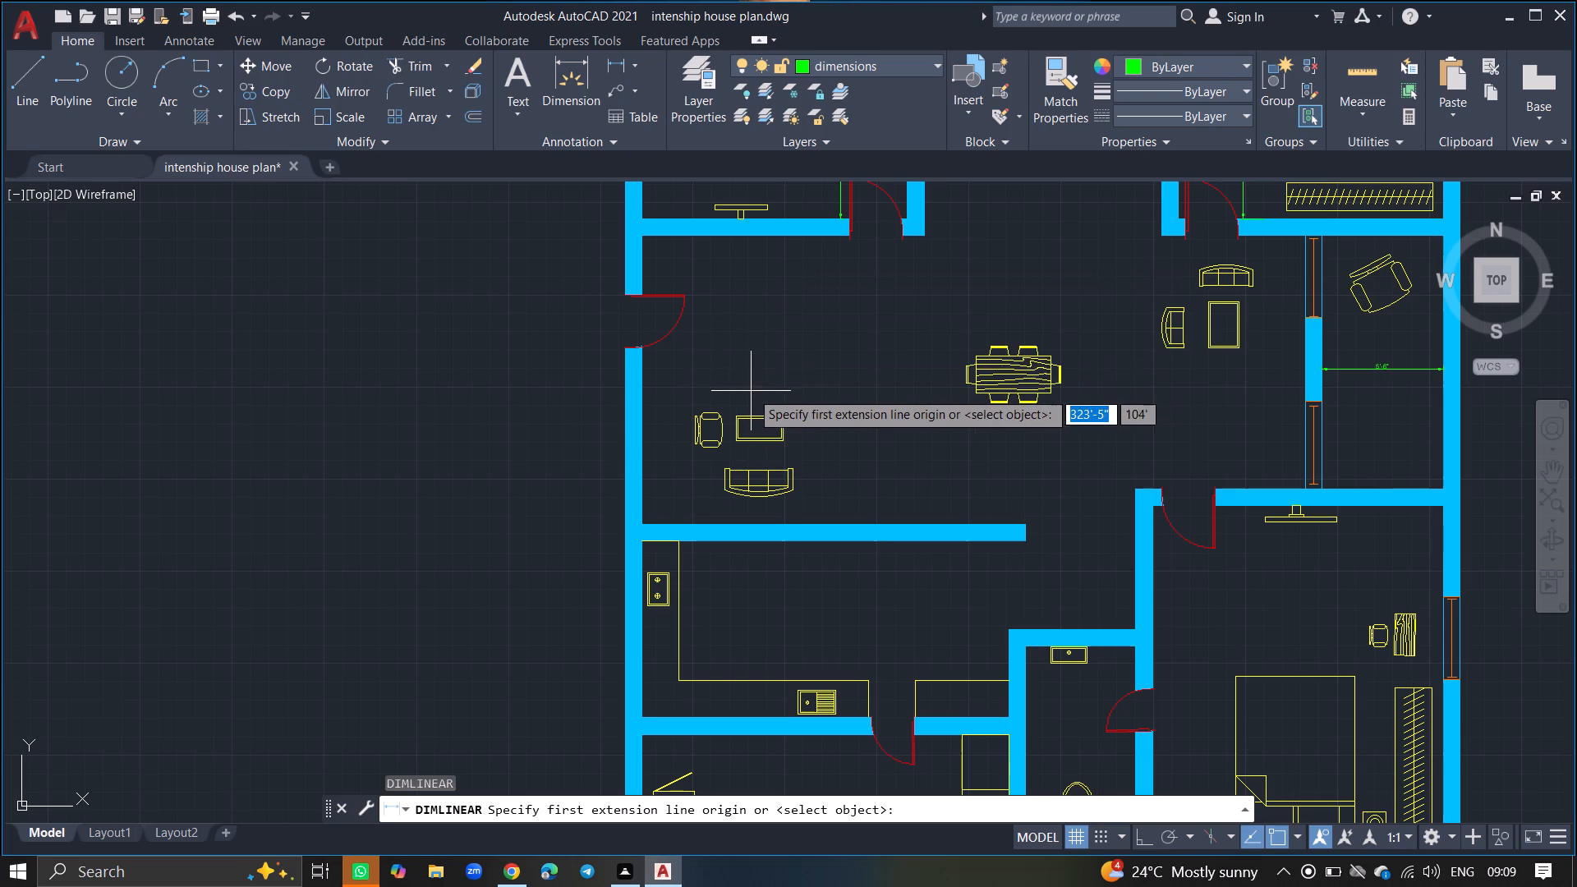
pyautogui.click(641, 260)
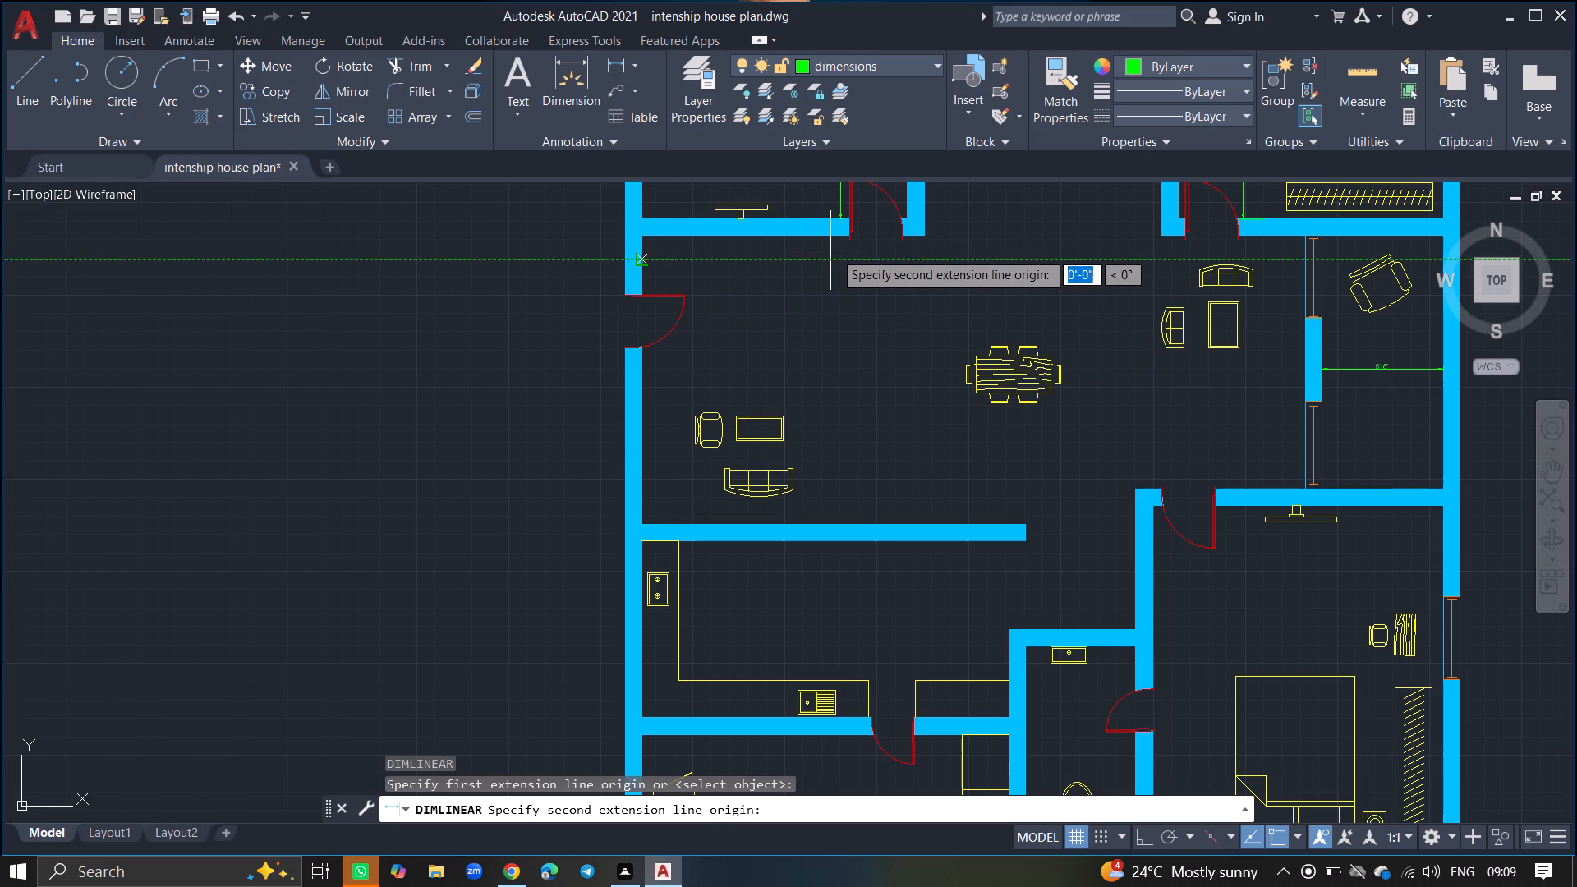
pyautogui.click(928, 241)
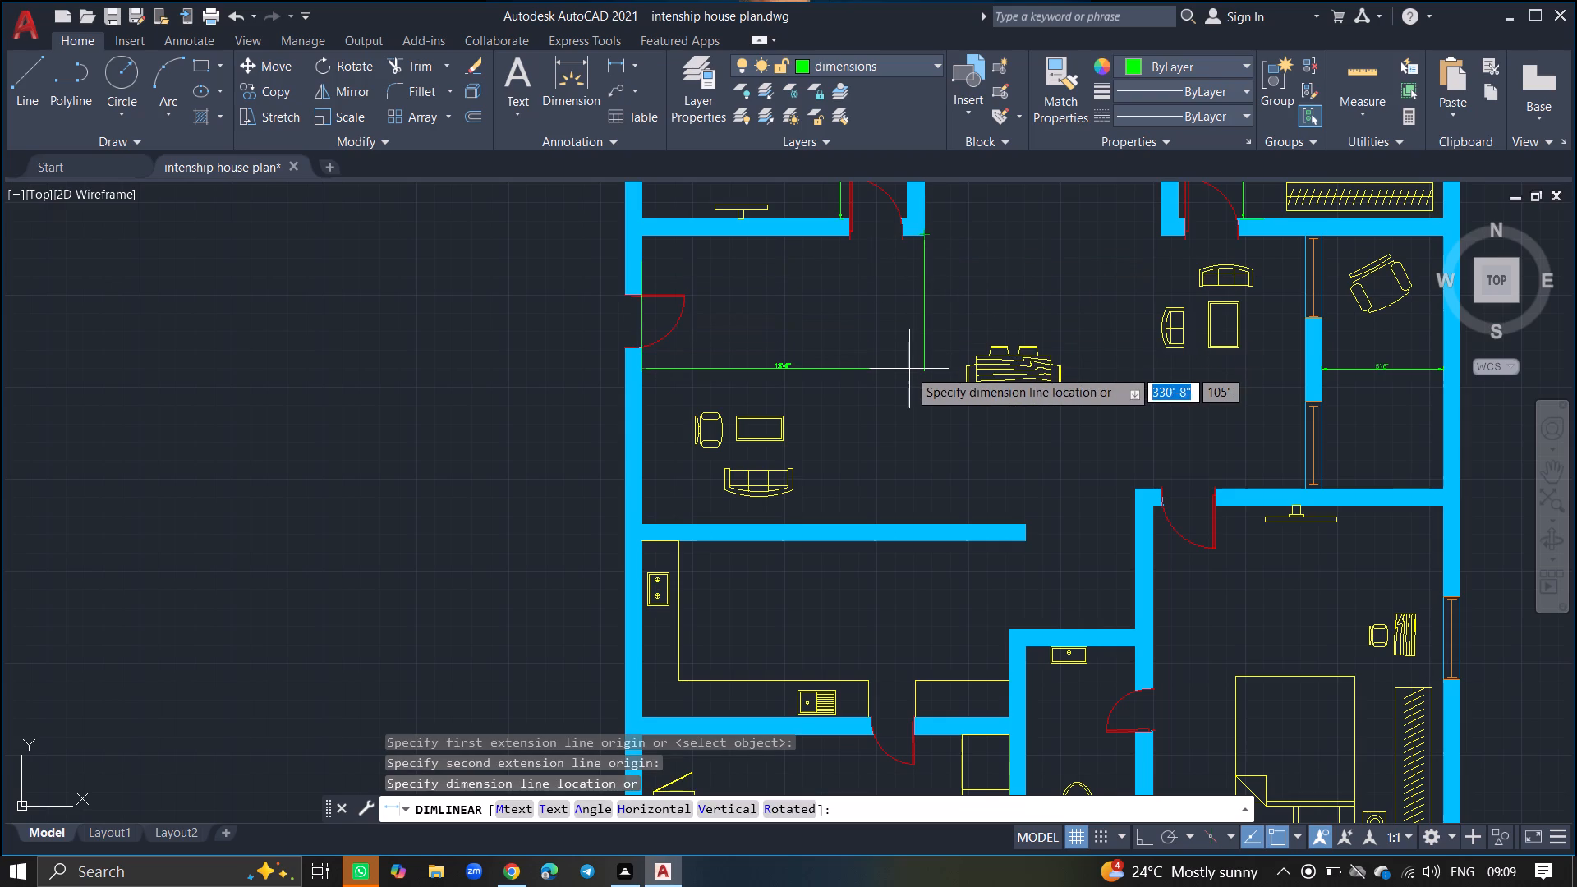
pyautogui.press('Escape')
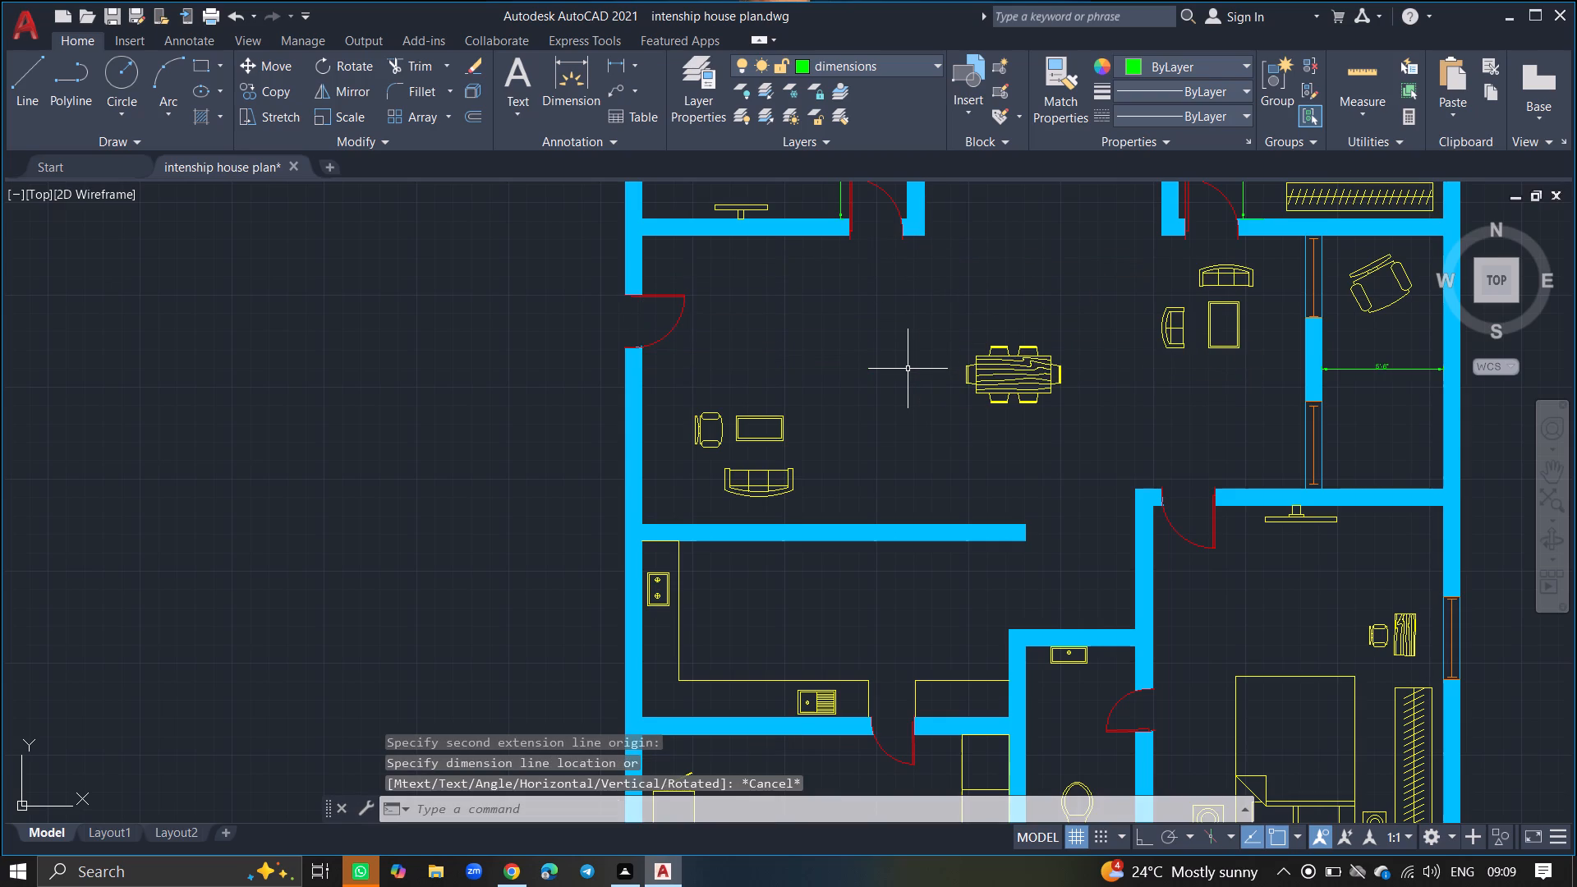
# Add a horizontal linear dimension just below the living room's north wall, from the west wall to the near jamb of the north door.
pyautogui.write('DIML')
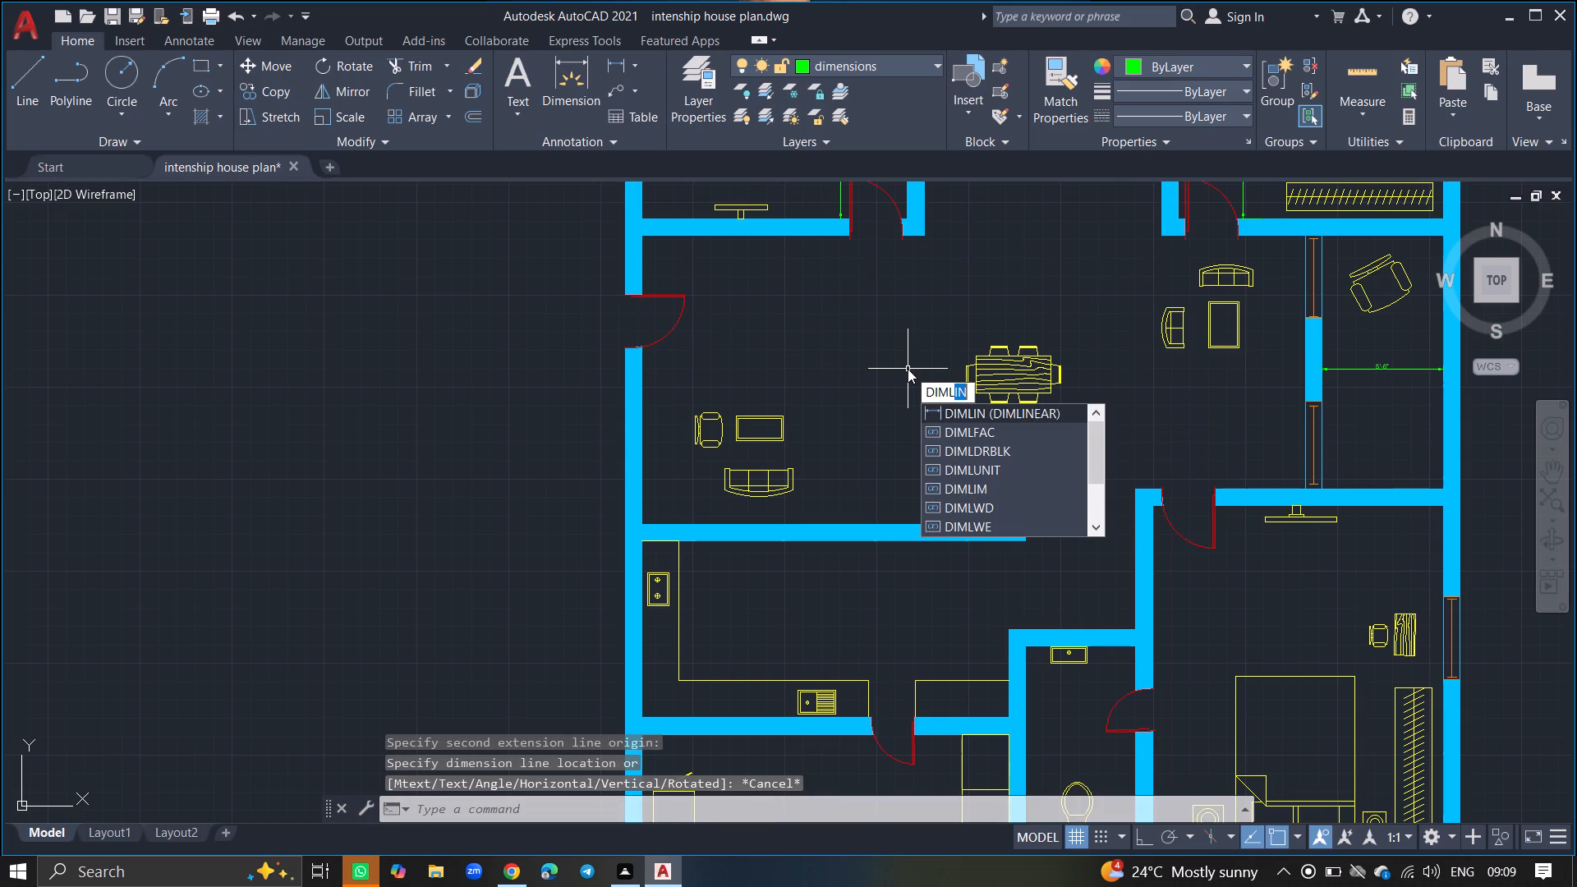
pyautogui.click(942, 411)
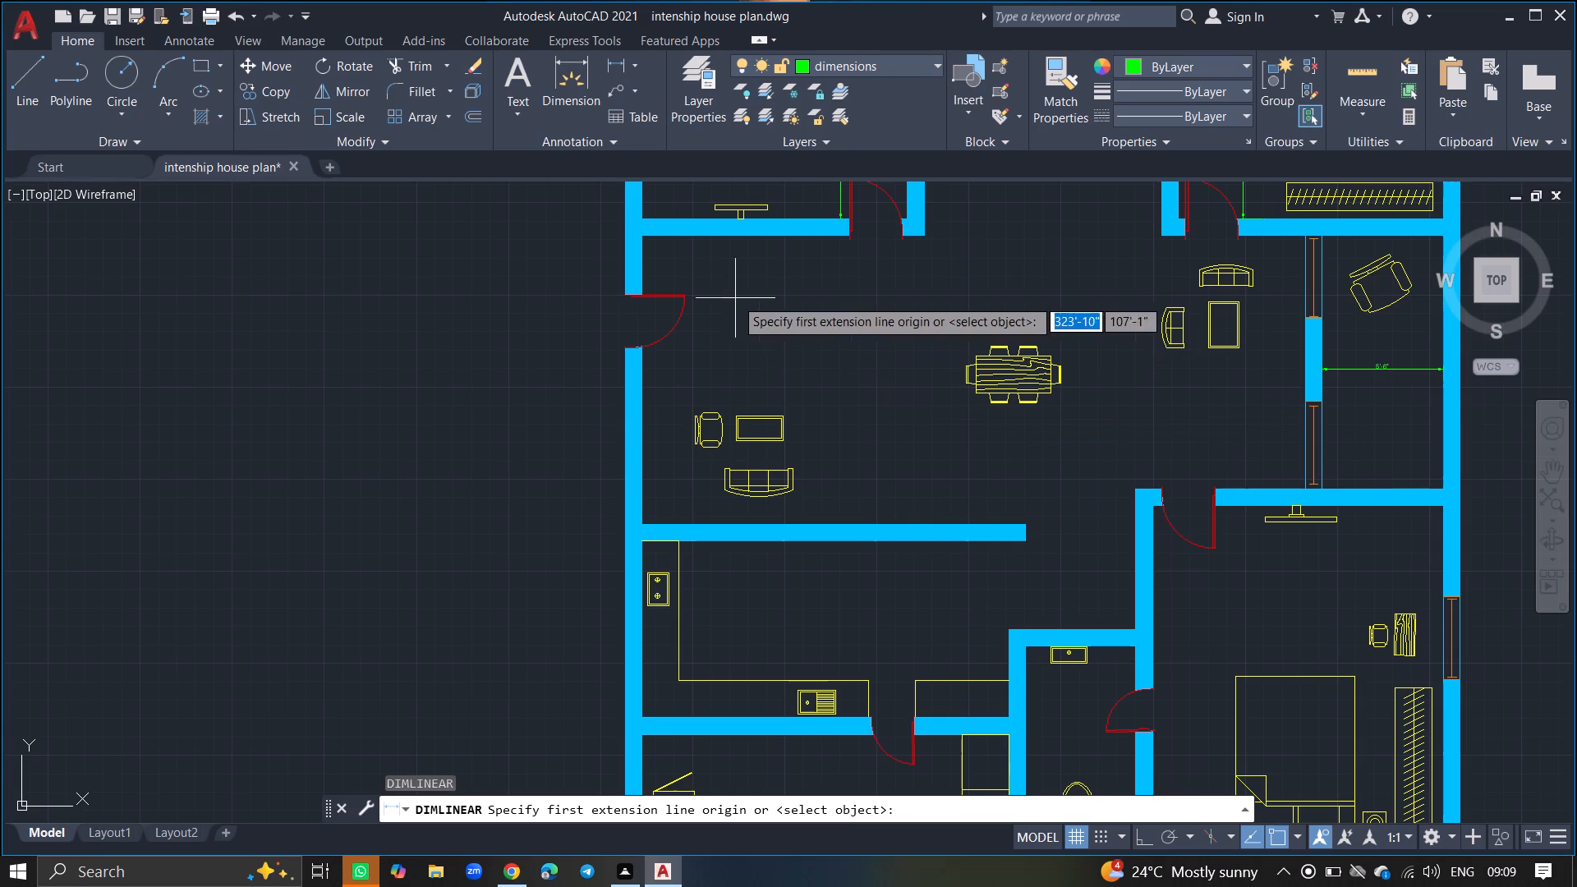
pyautogui.click(643, 241)
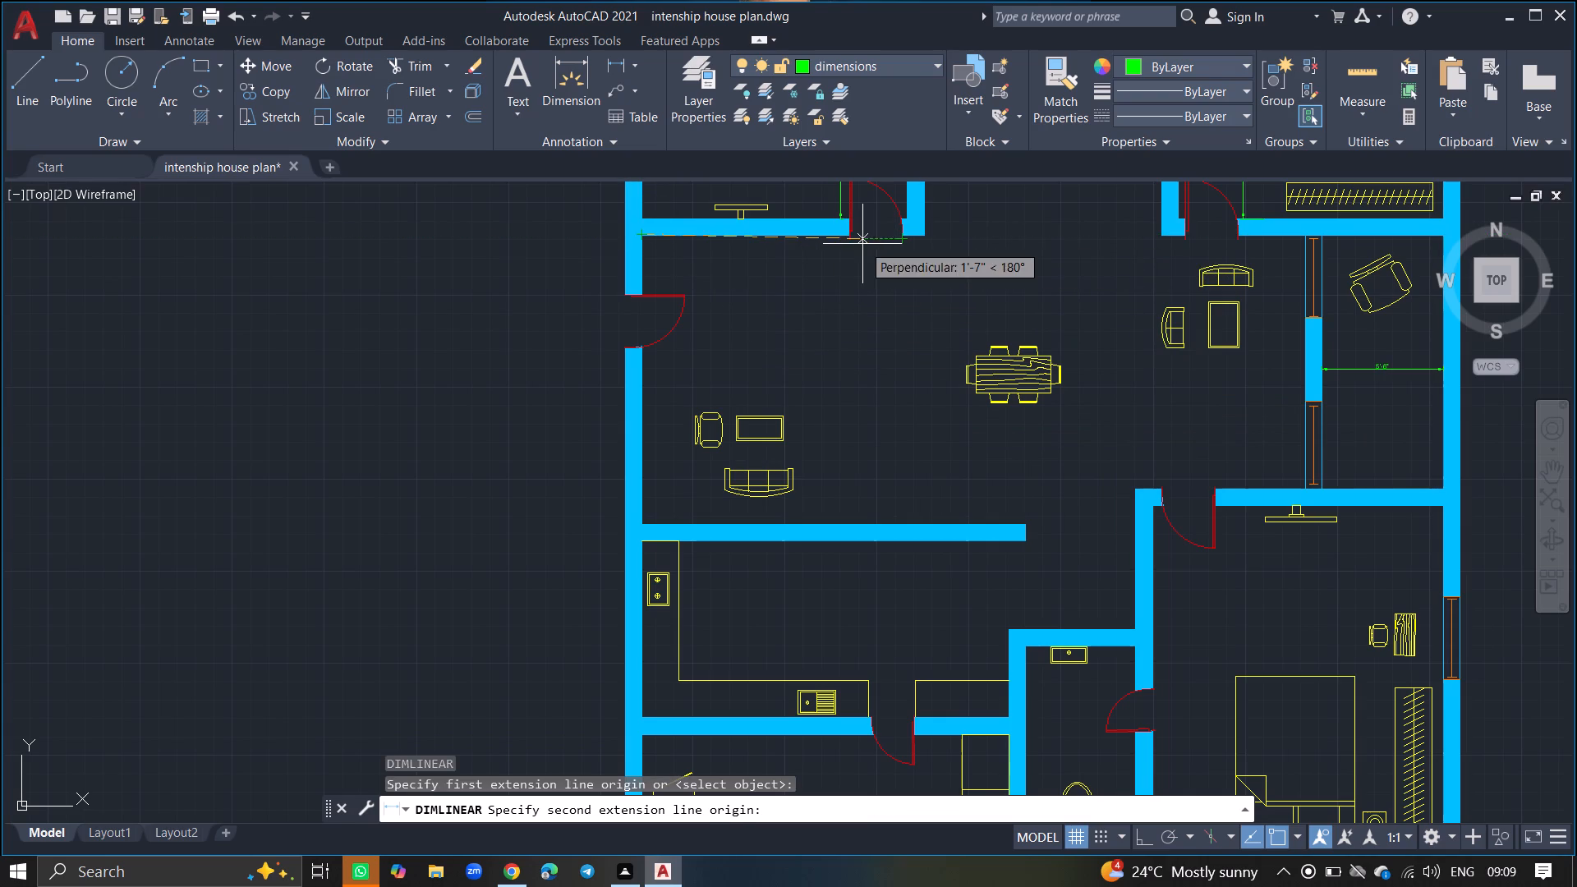
pyautogui.click(851, 244)
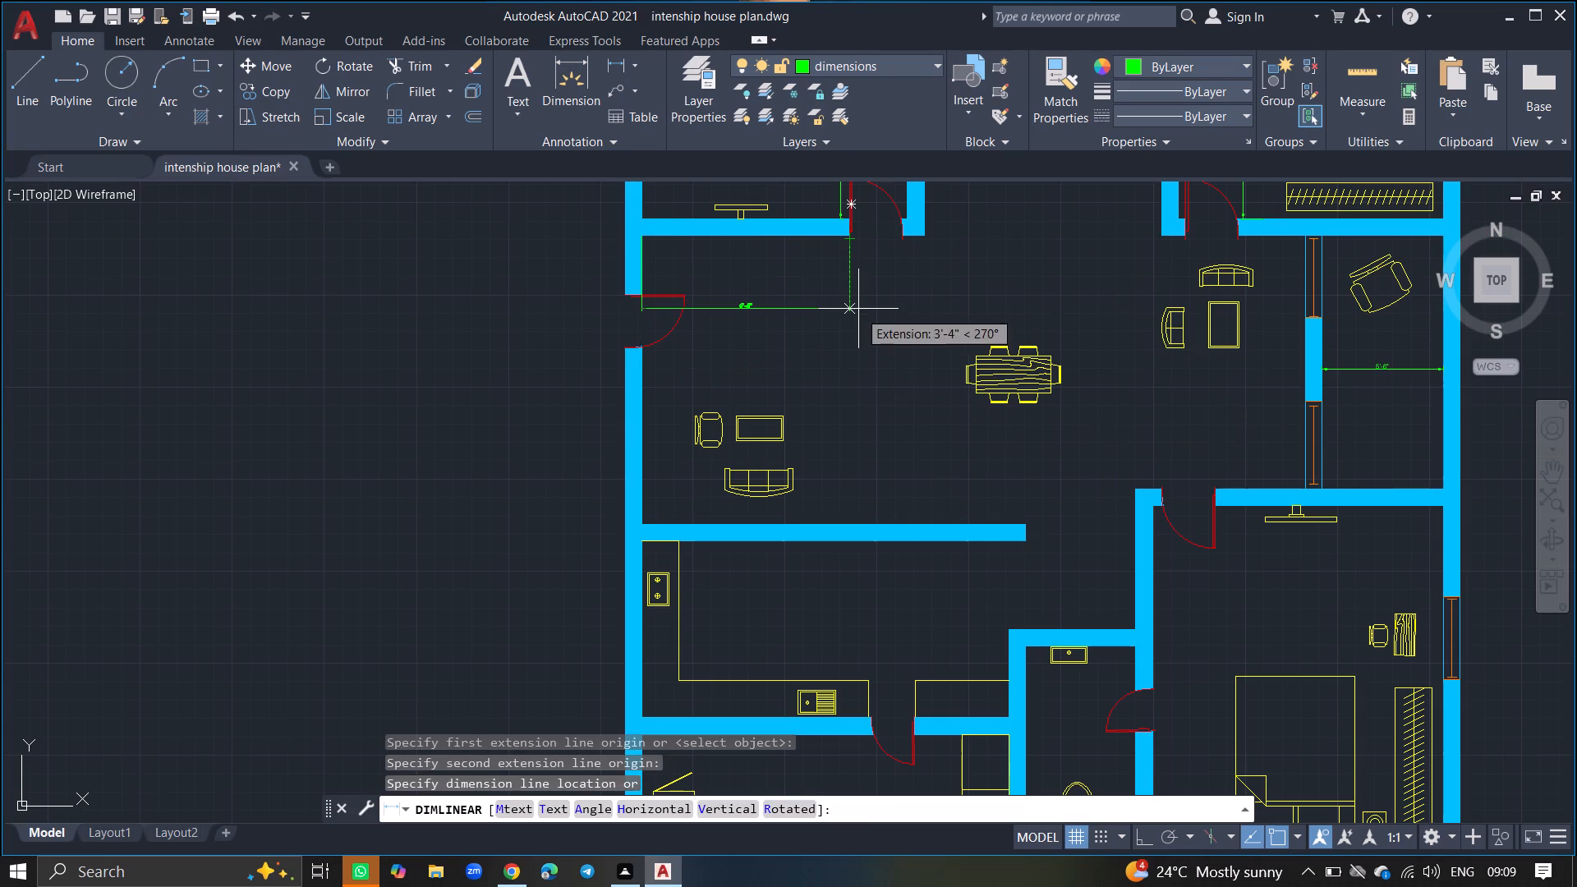
pyautogui.click(857, 271)
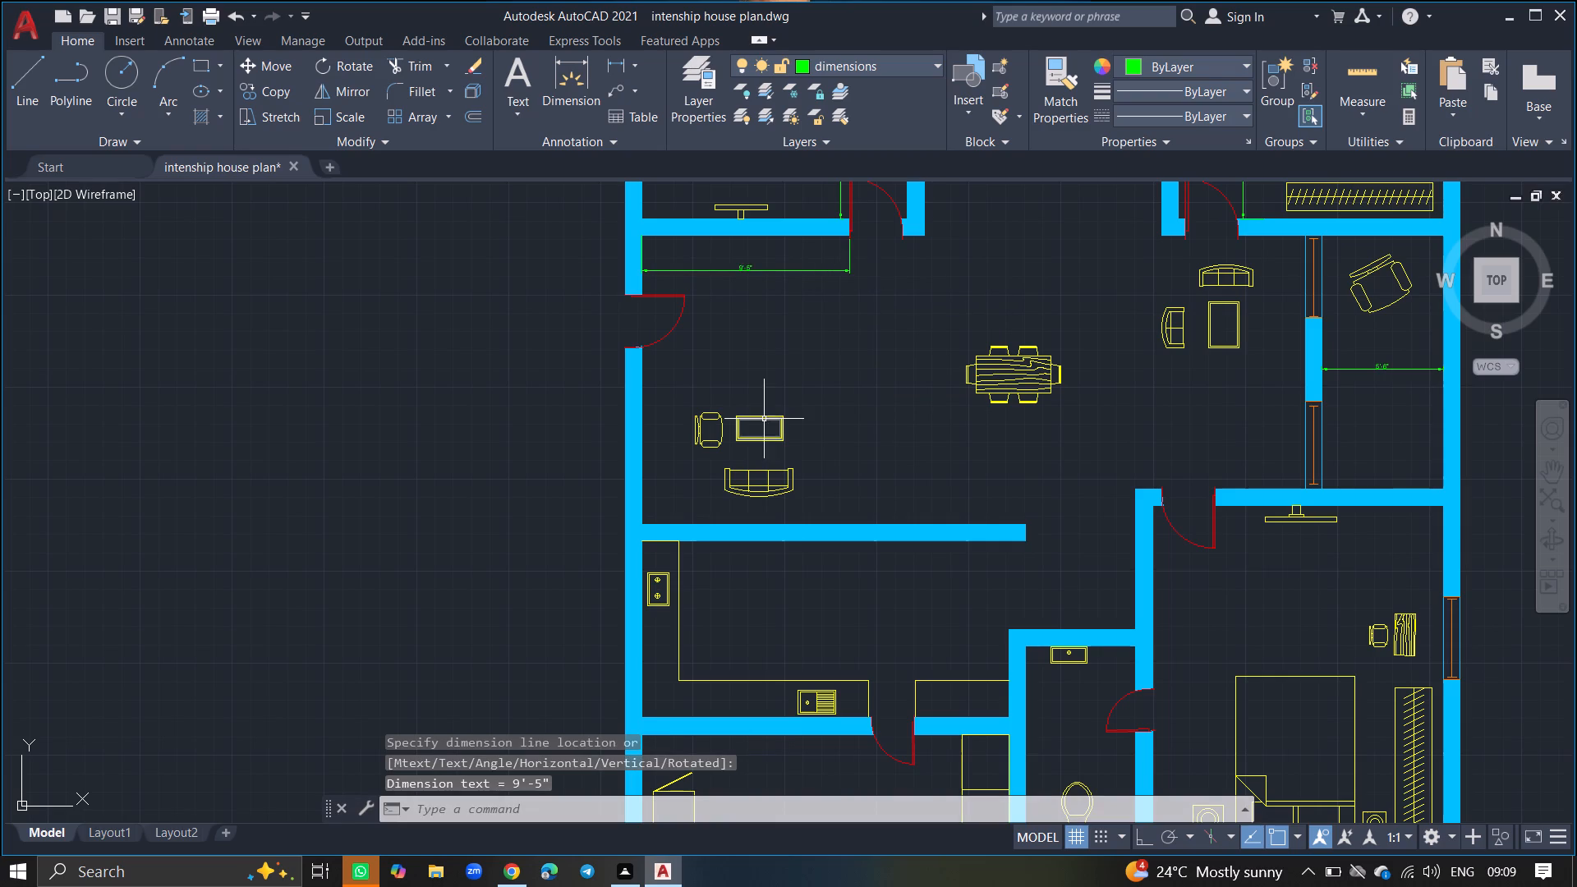
# Add a vertical linear dimension between the living room's south and north walls, just east of the western sofa set.
pyautogui.write('DIM')
pyautogui.press('l')
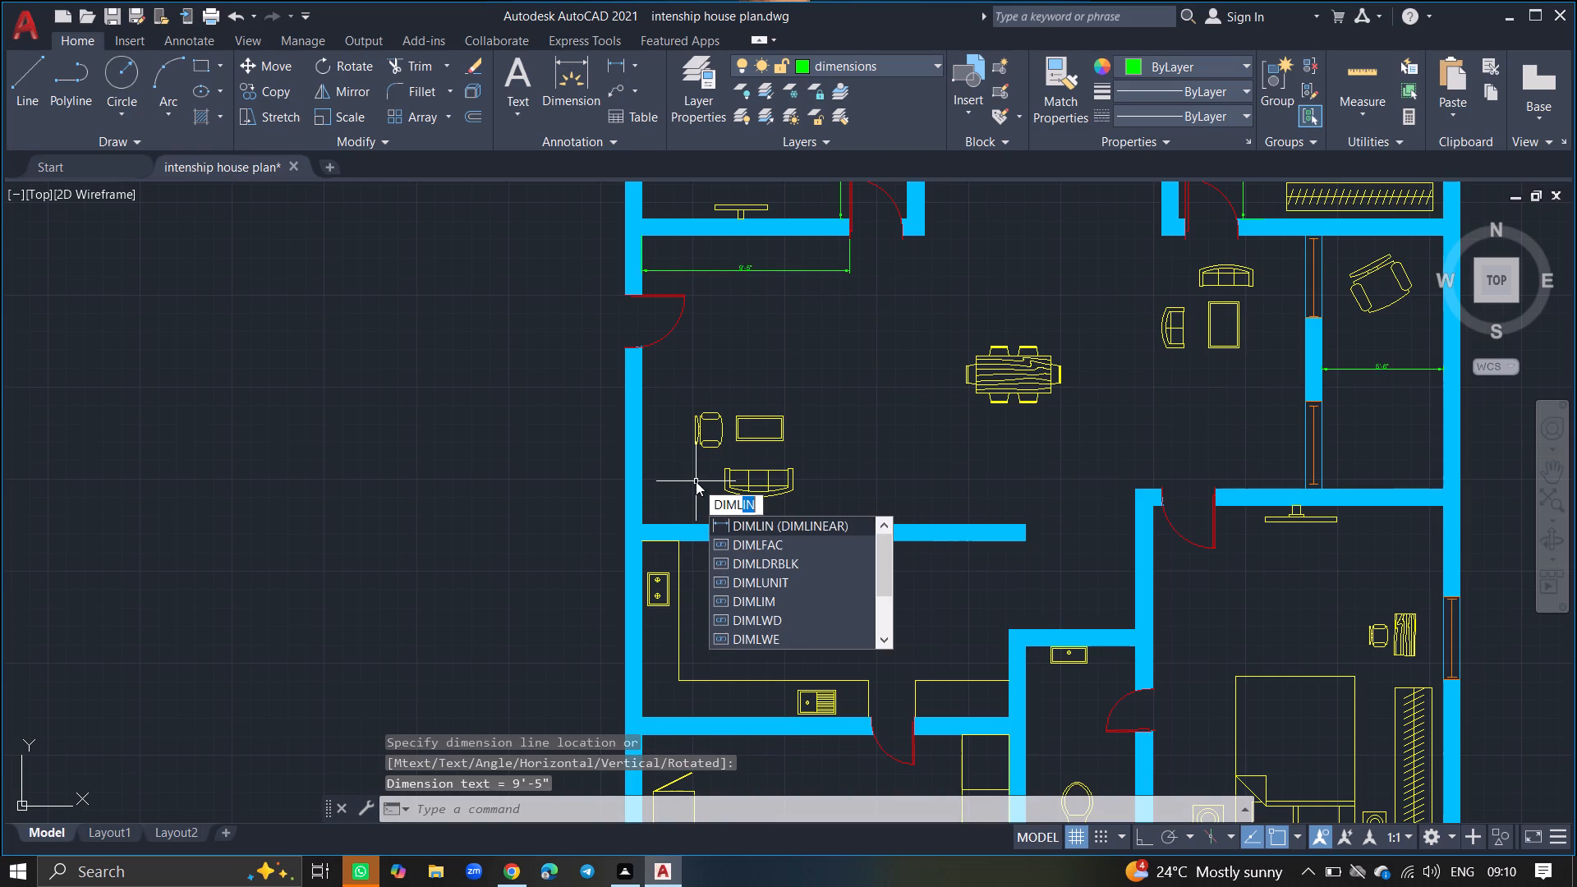
pyautogui.click(749, 519)
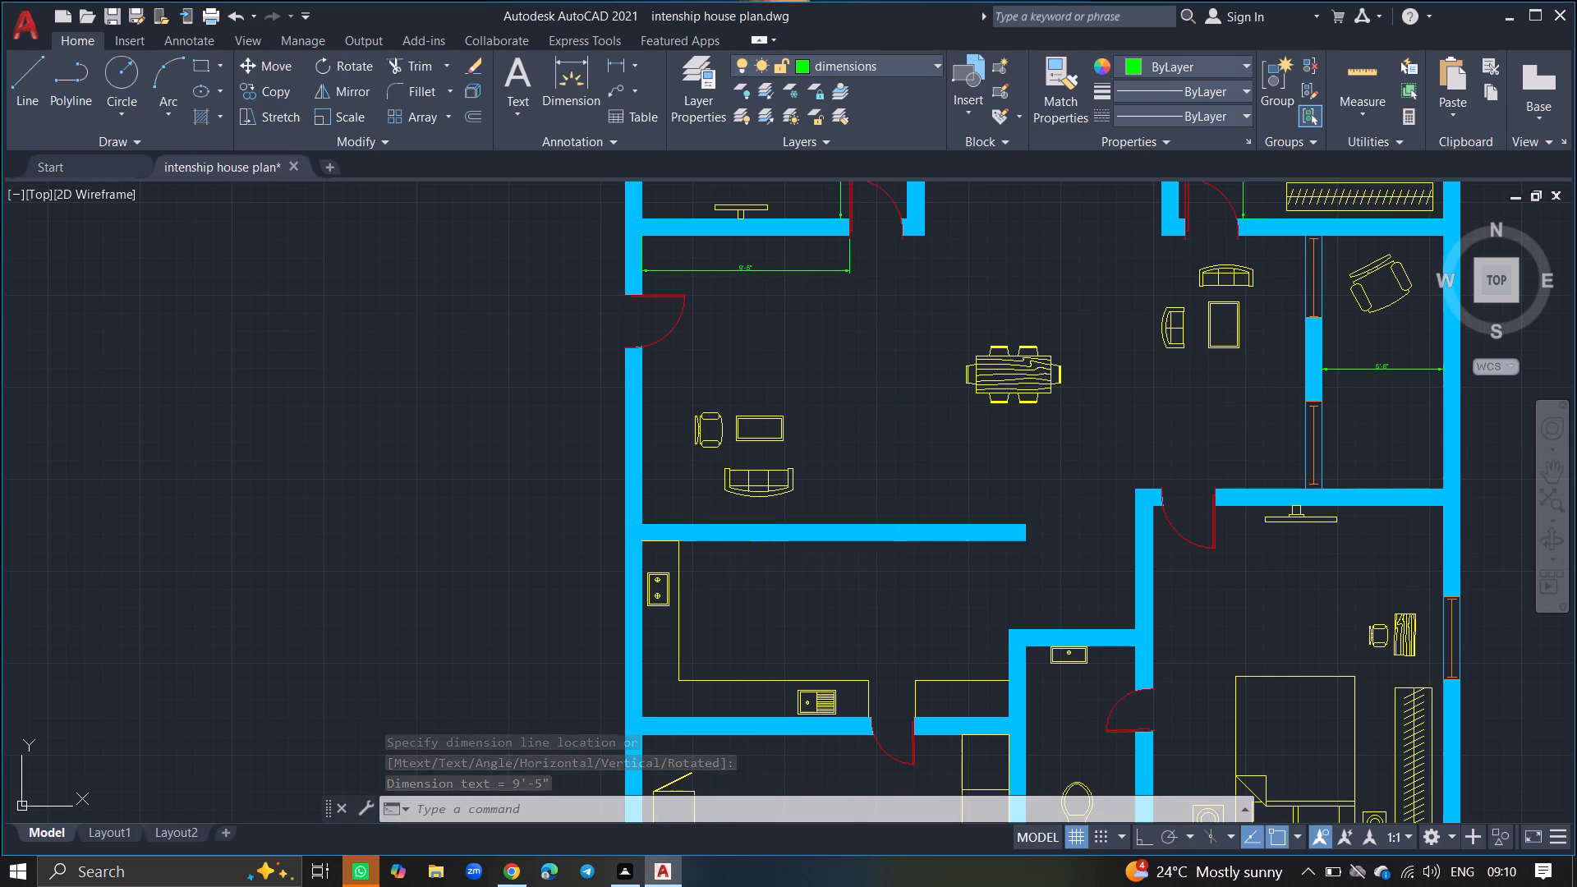
pyautogui.click(822, 527)
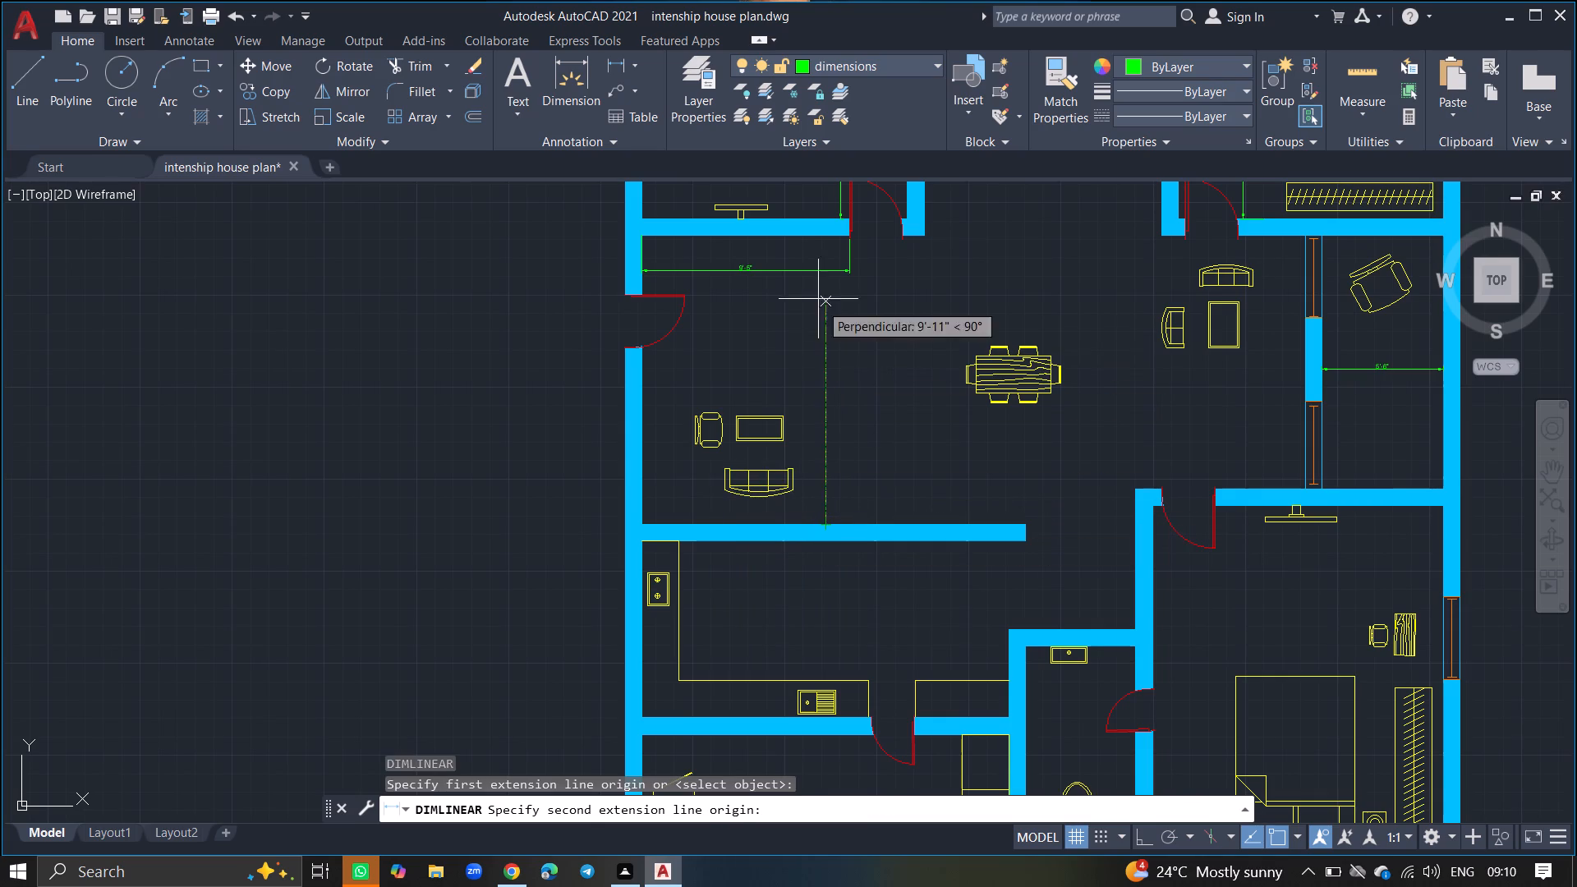
pyautogui.click(823, 236)
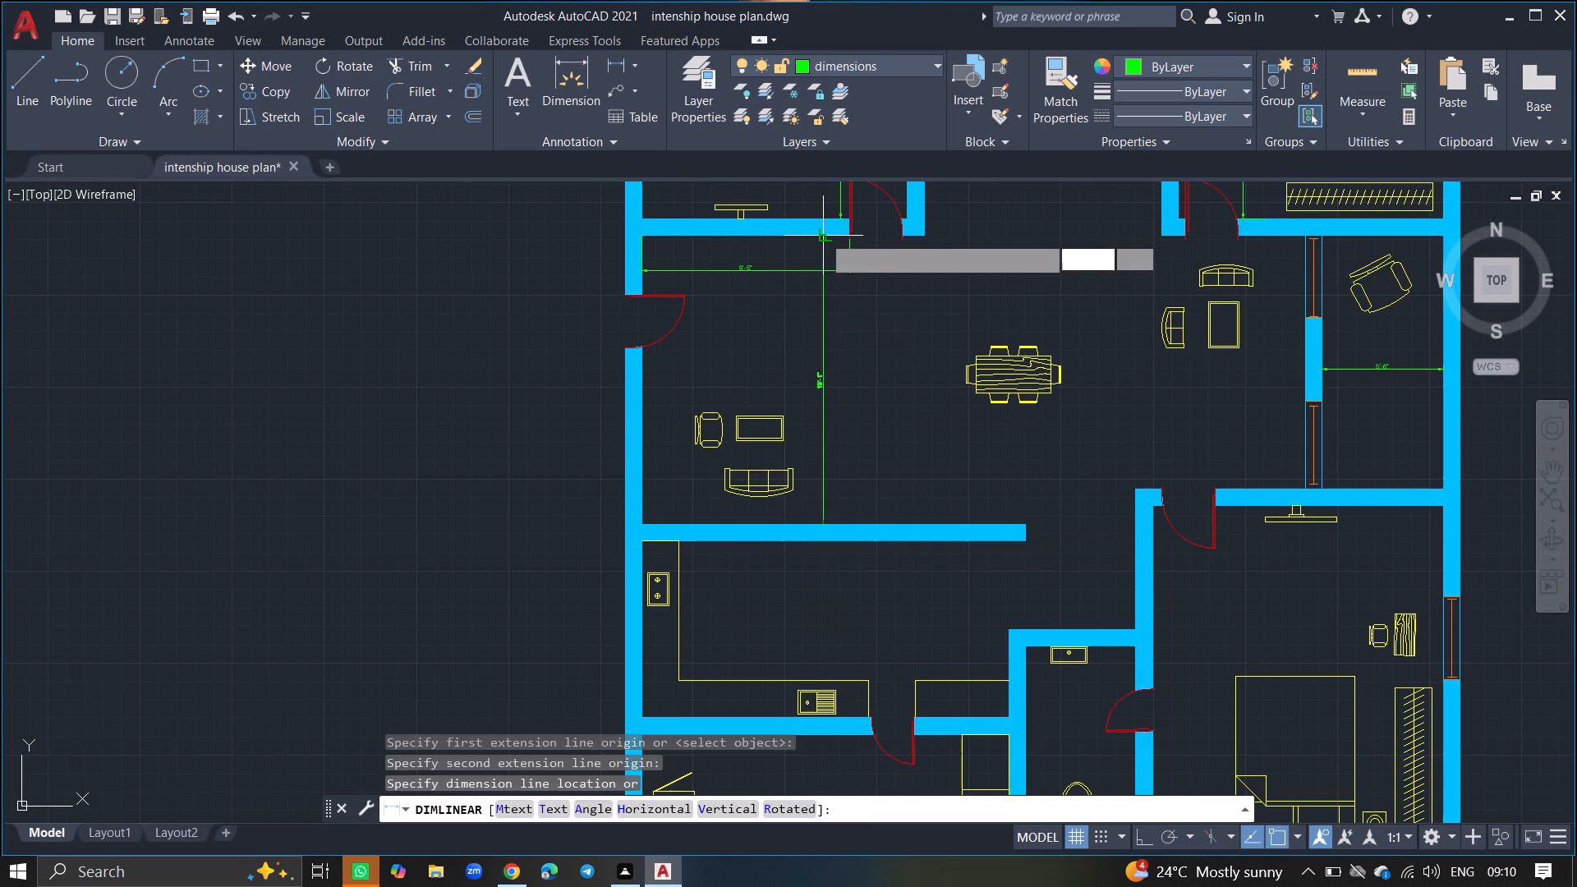
pyautogui.click(813, 293)
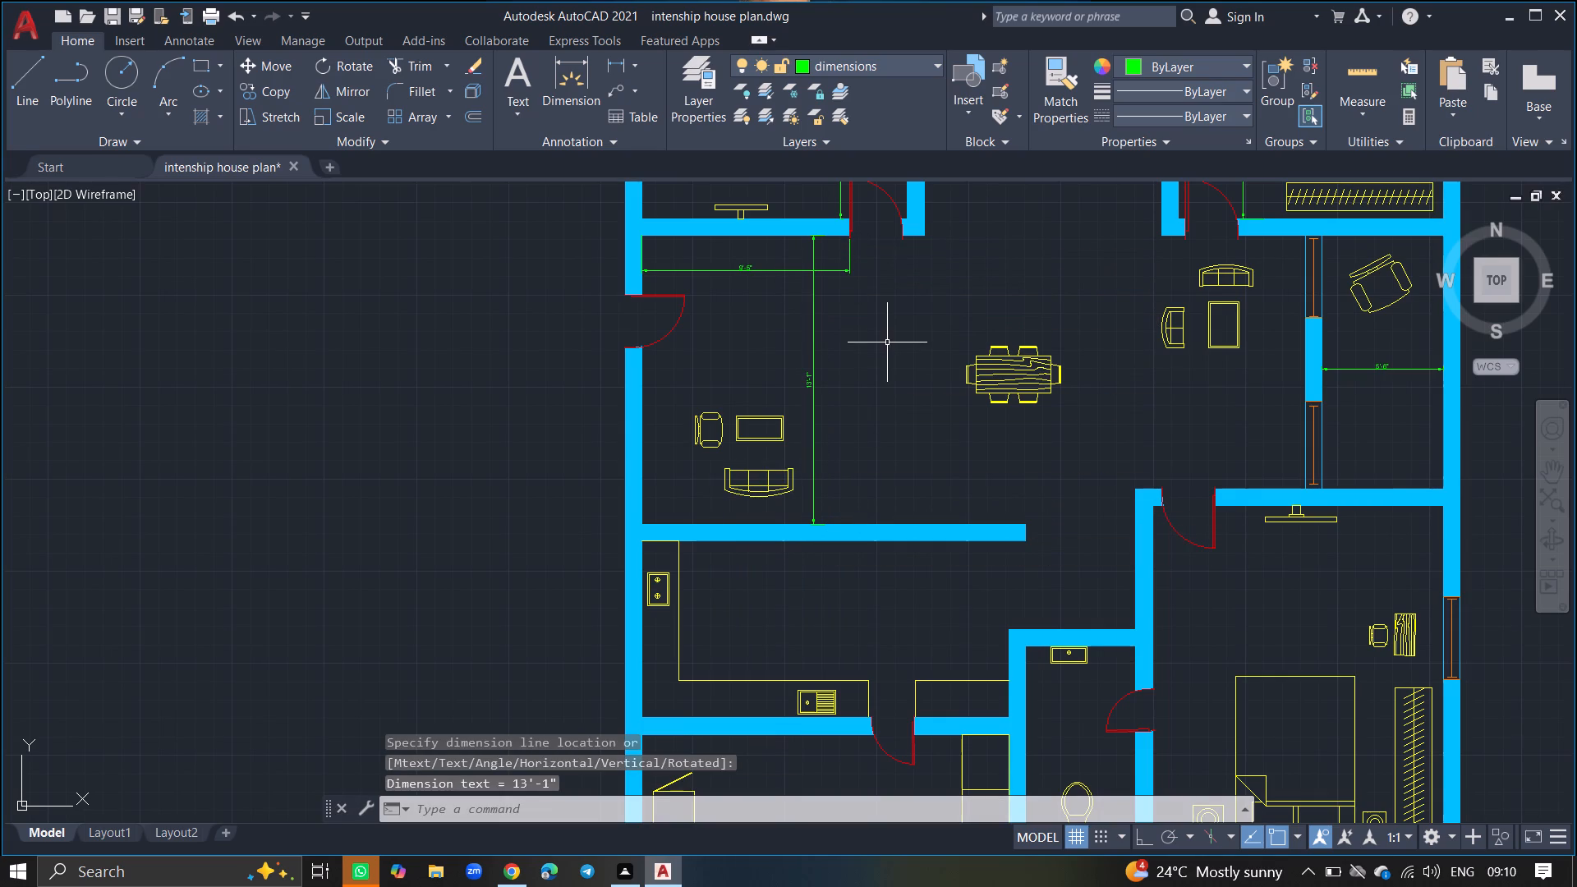
# Add a horizontal linear dimension across the kitchen between its east and west walls, just north of the sink counter.
pyautogui.keyDown('ctrl'); pyautogui.scroll(-4, 887, 342); pyautogui.keyUp('ctrl')
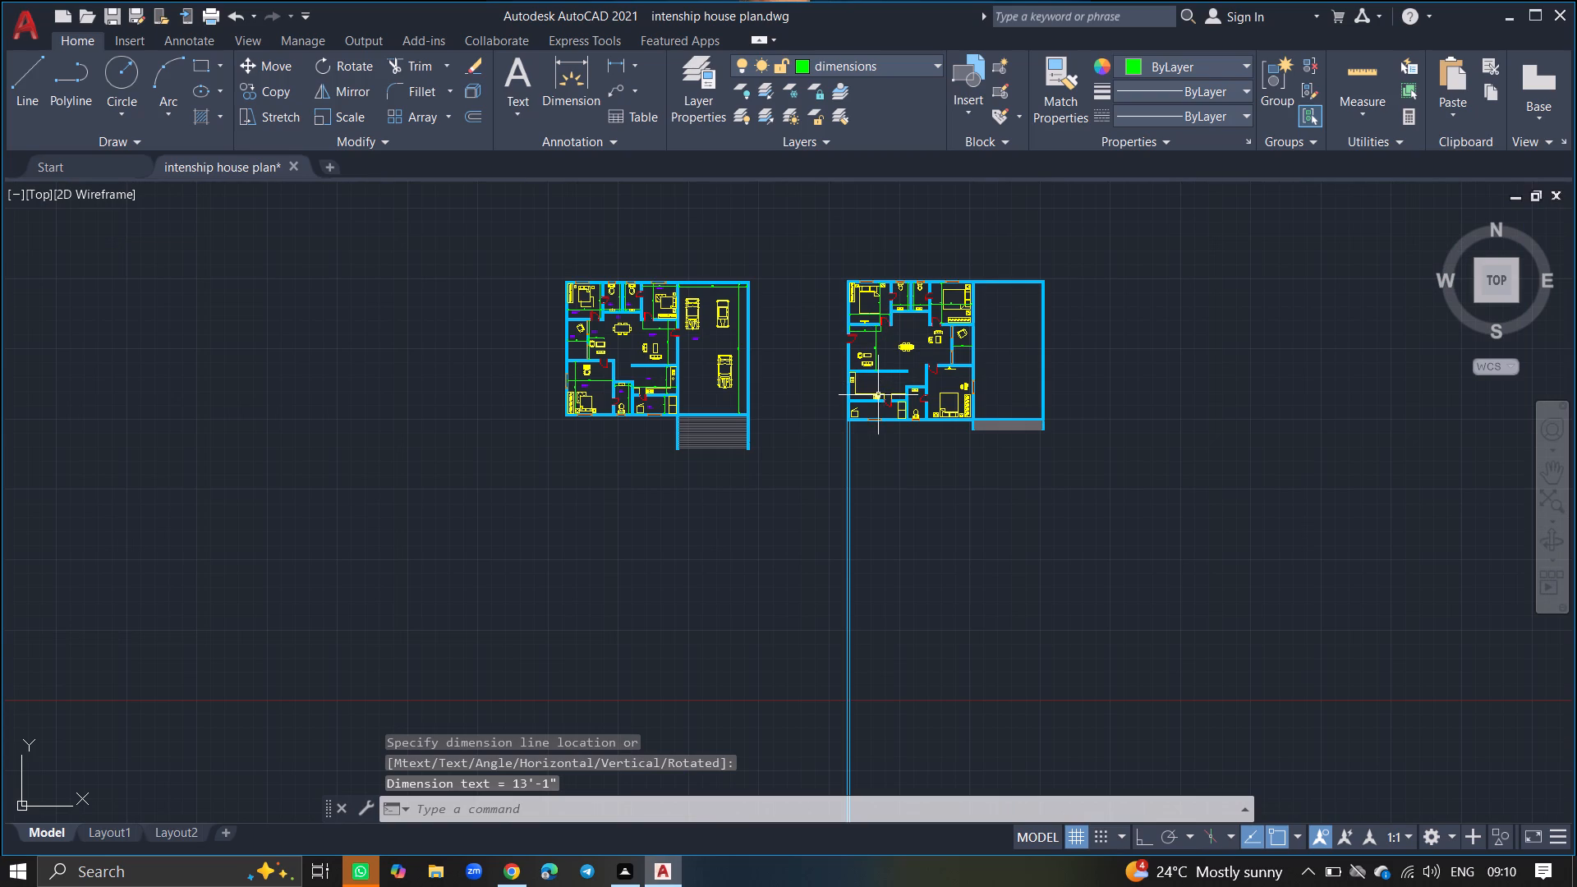
pyautogui.keyDown('ctrl'); pyautogui.scroll(6, 878, 395); pyautogui.keyUp('ctrl')
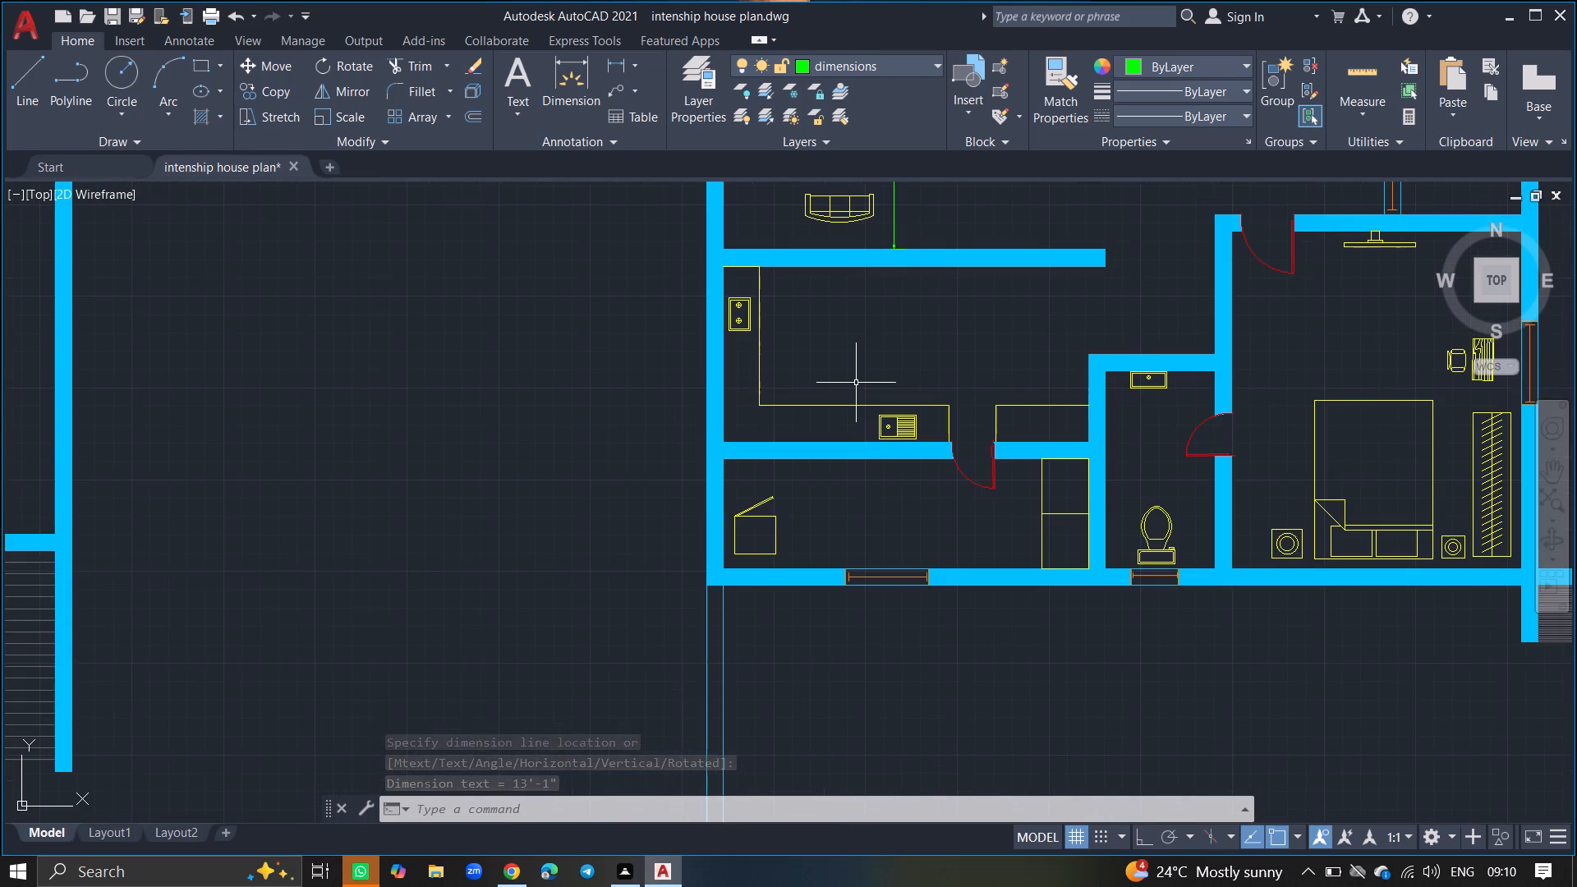
pyautogui.write('DIMLI')
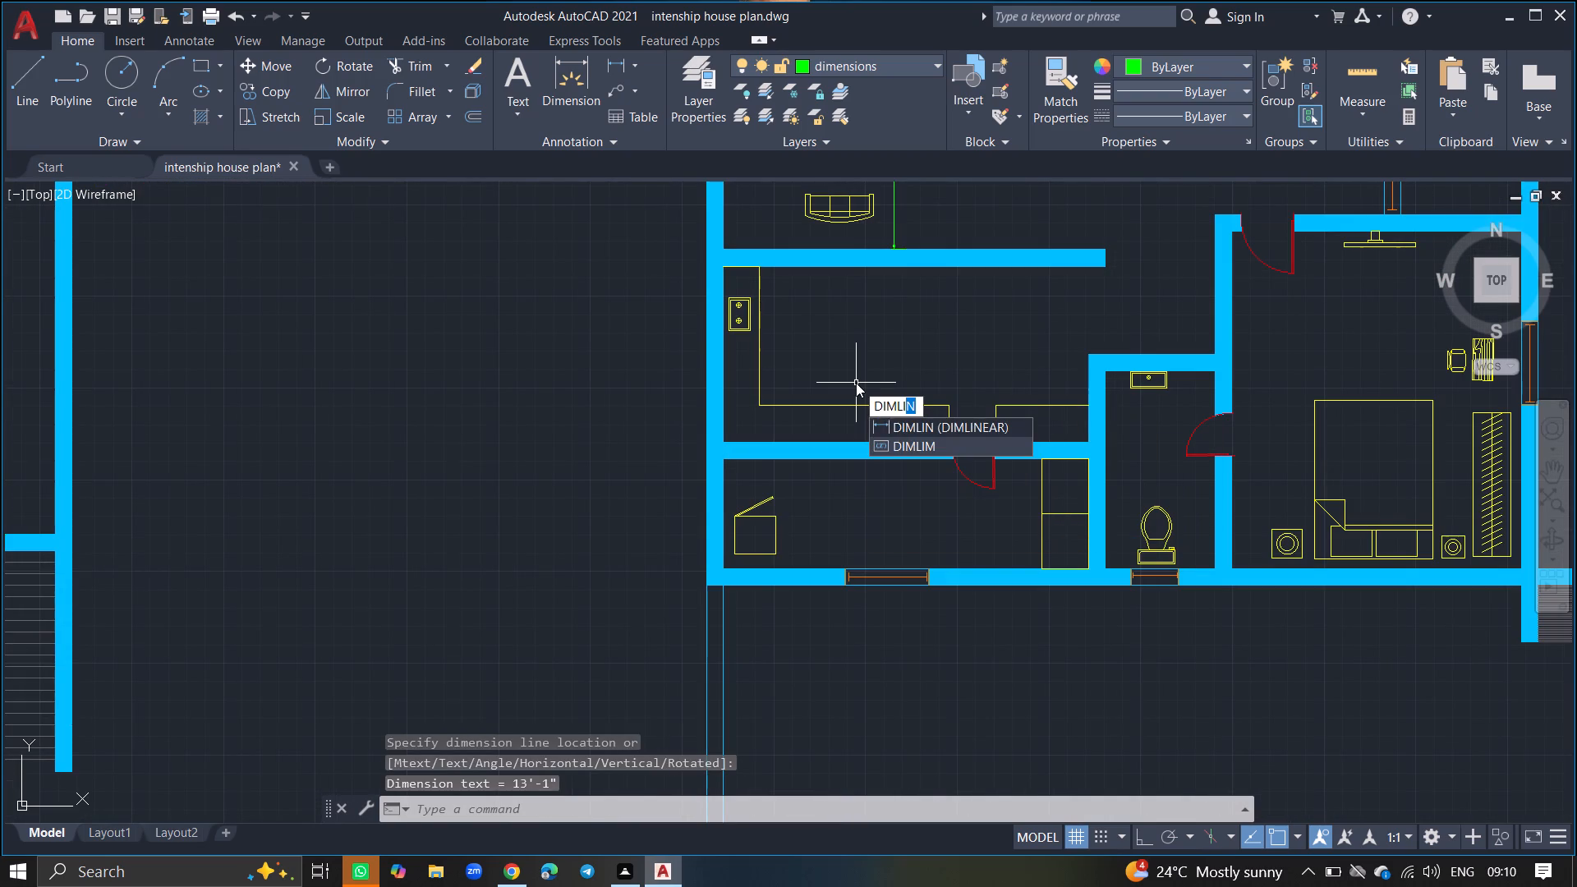
pyautogui.click(894, 425)
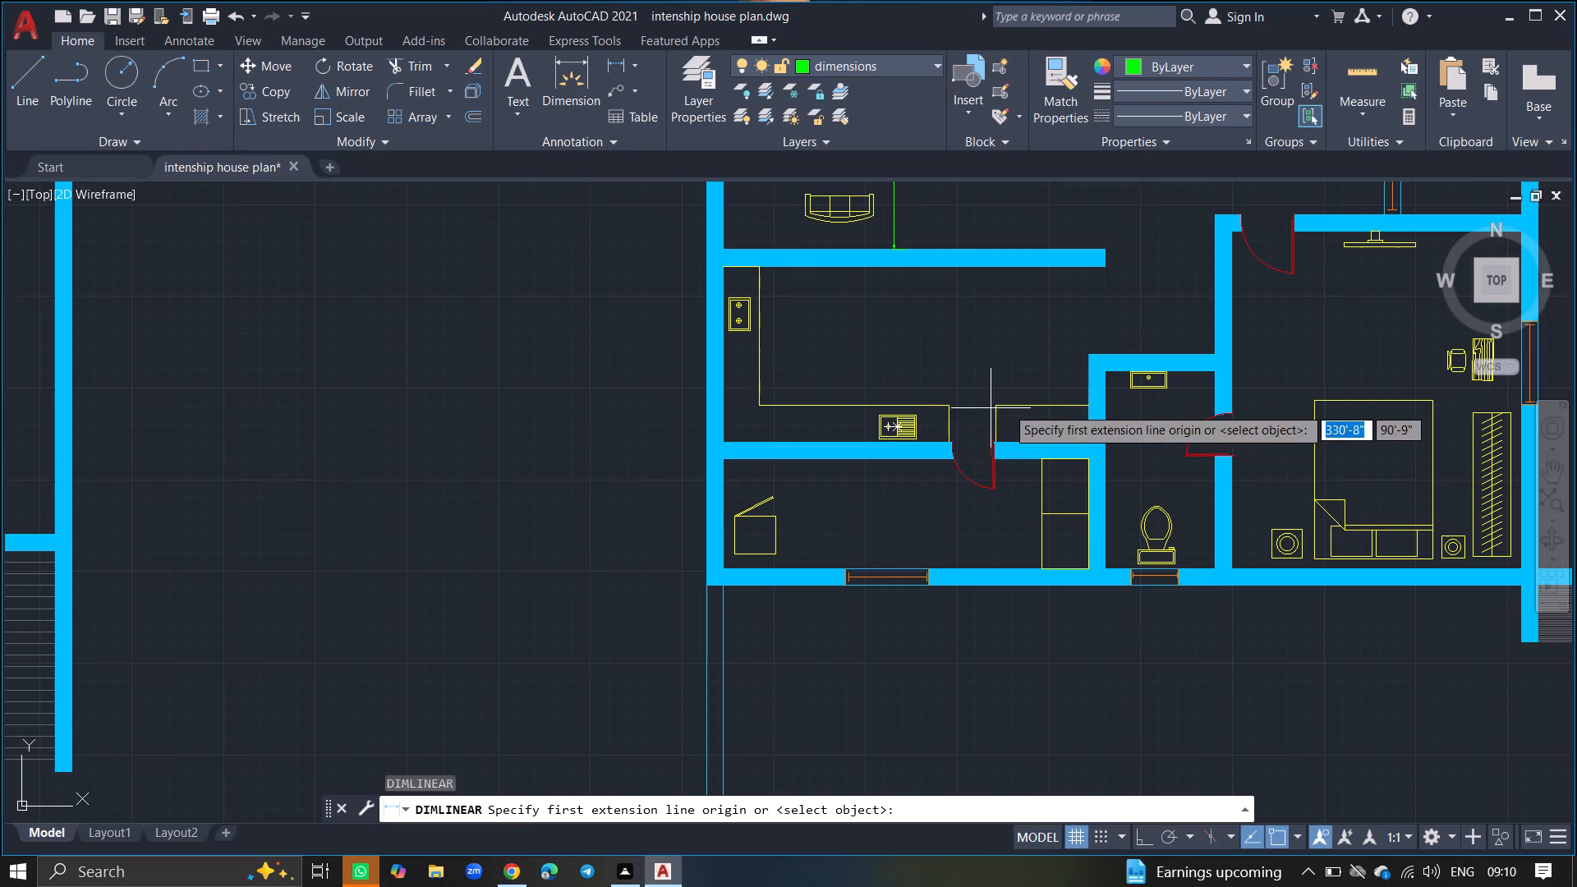
pyautogui.moveTo(1092, 392); pyautogui.dragTo(959, 395)
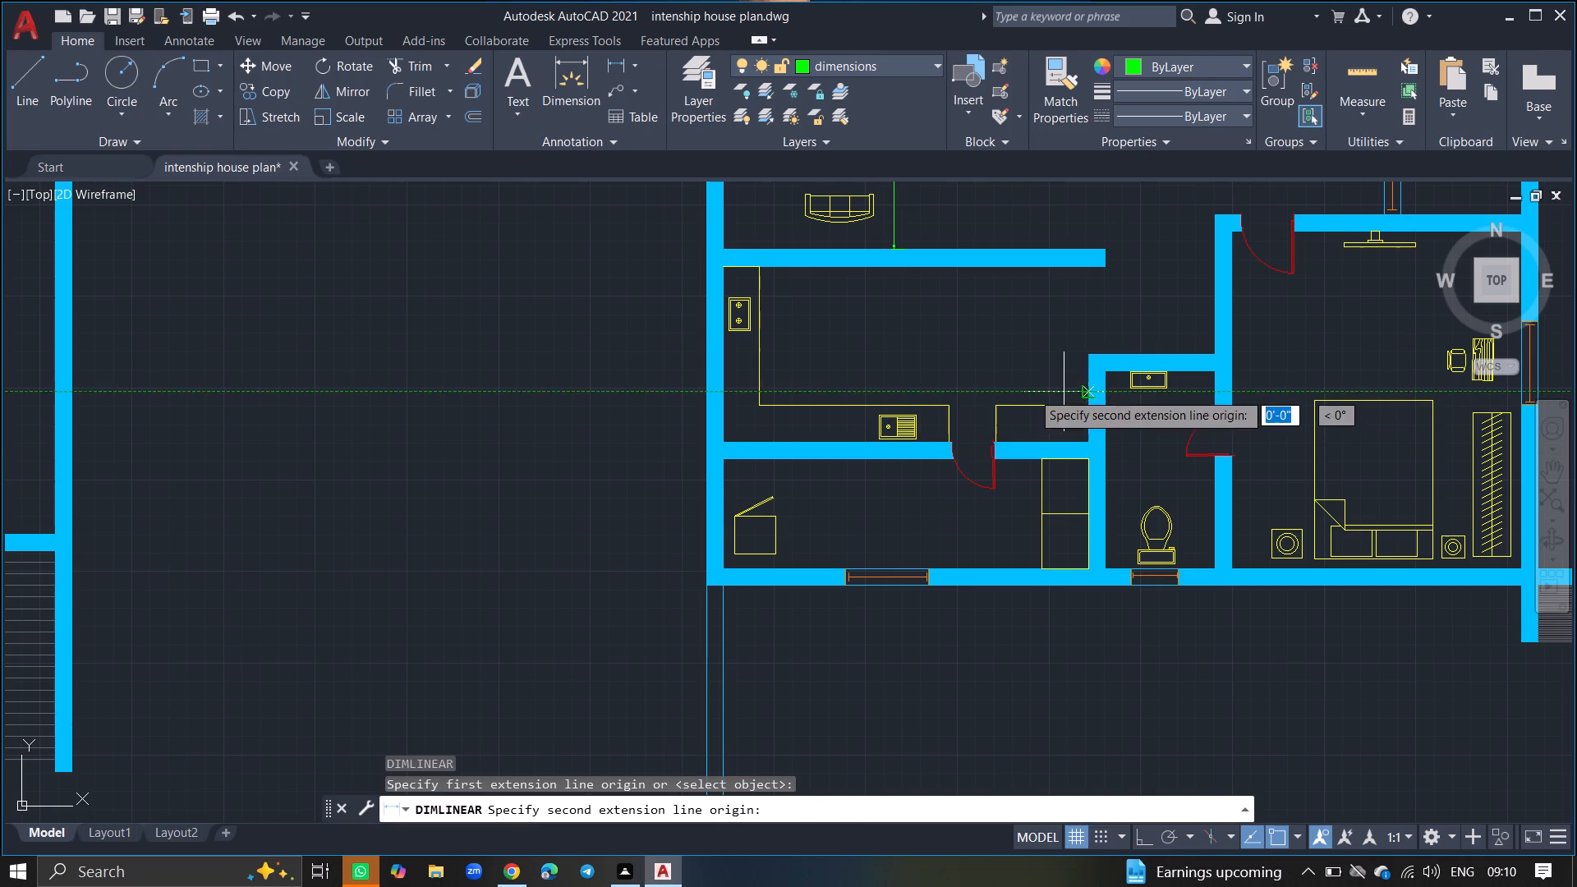
pyautogui.moveTo(959, 395); pyautogui.dragTo(936, 404)
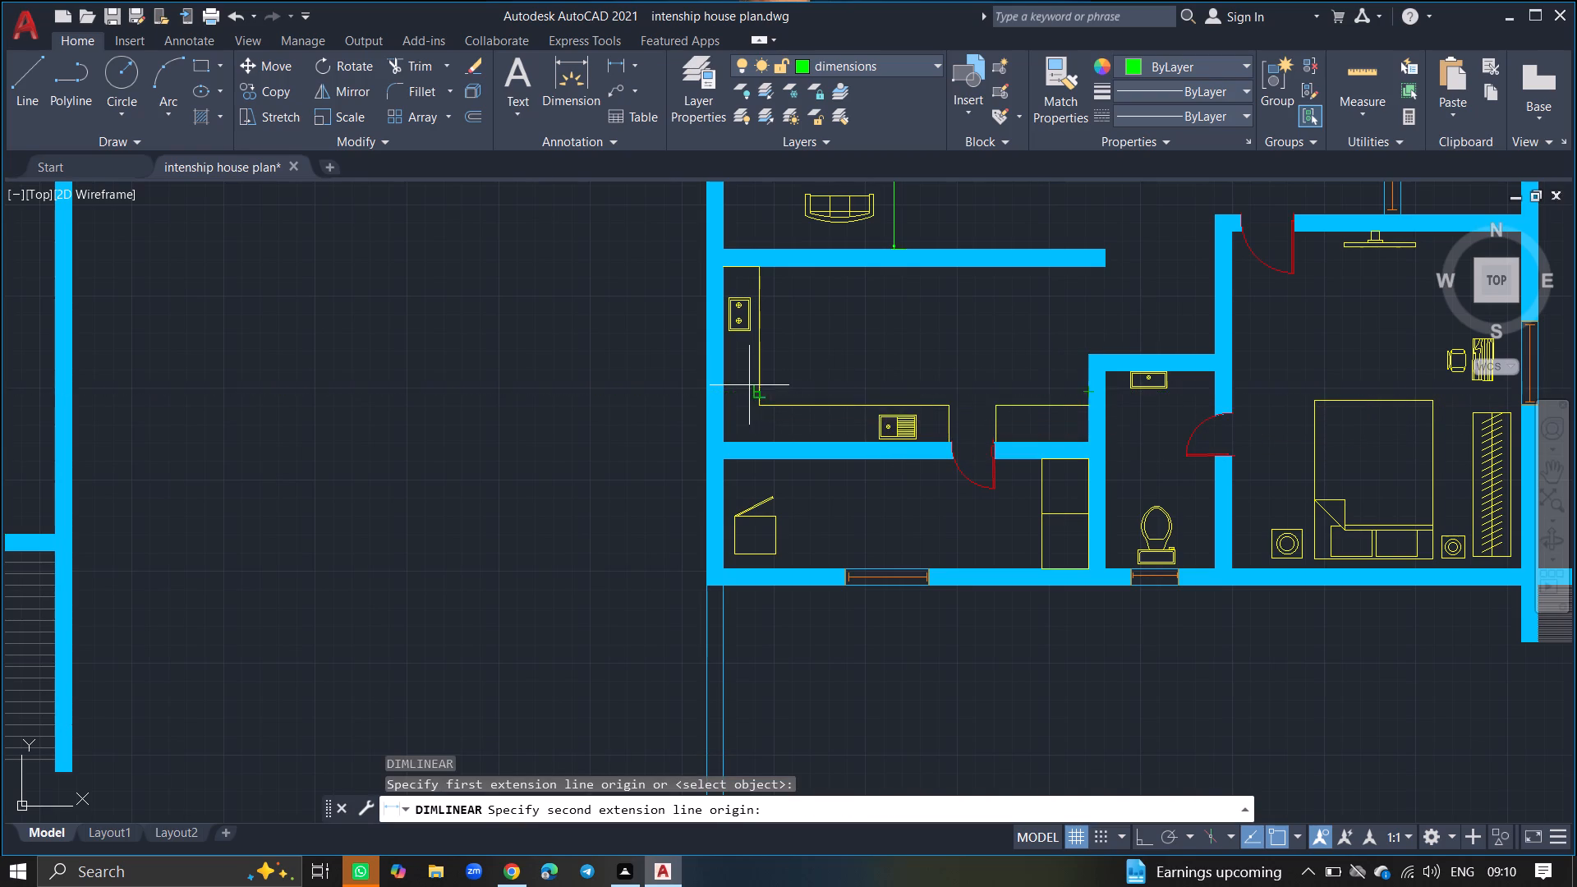
pyautogui.click(727, 393)
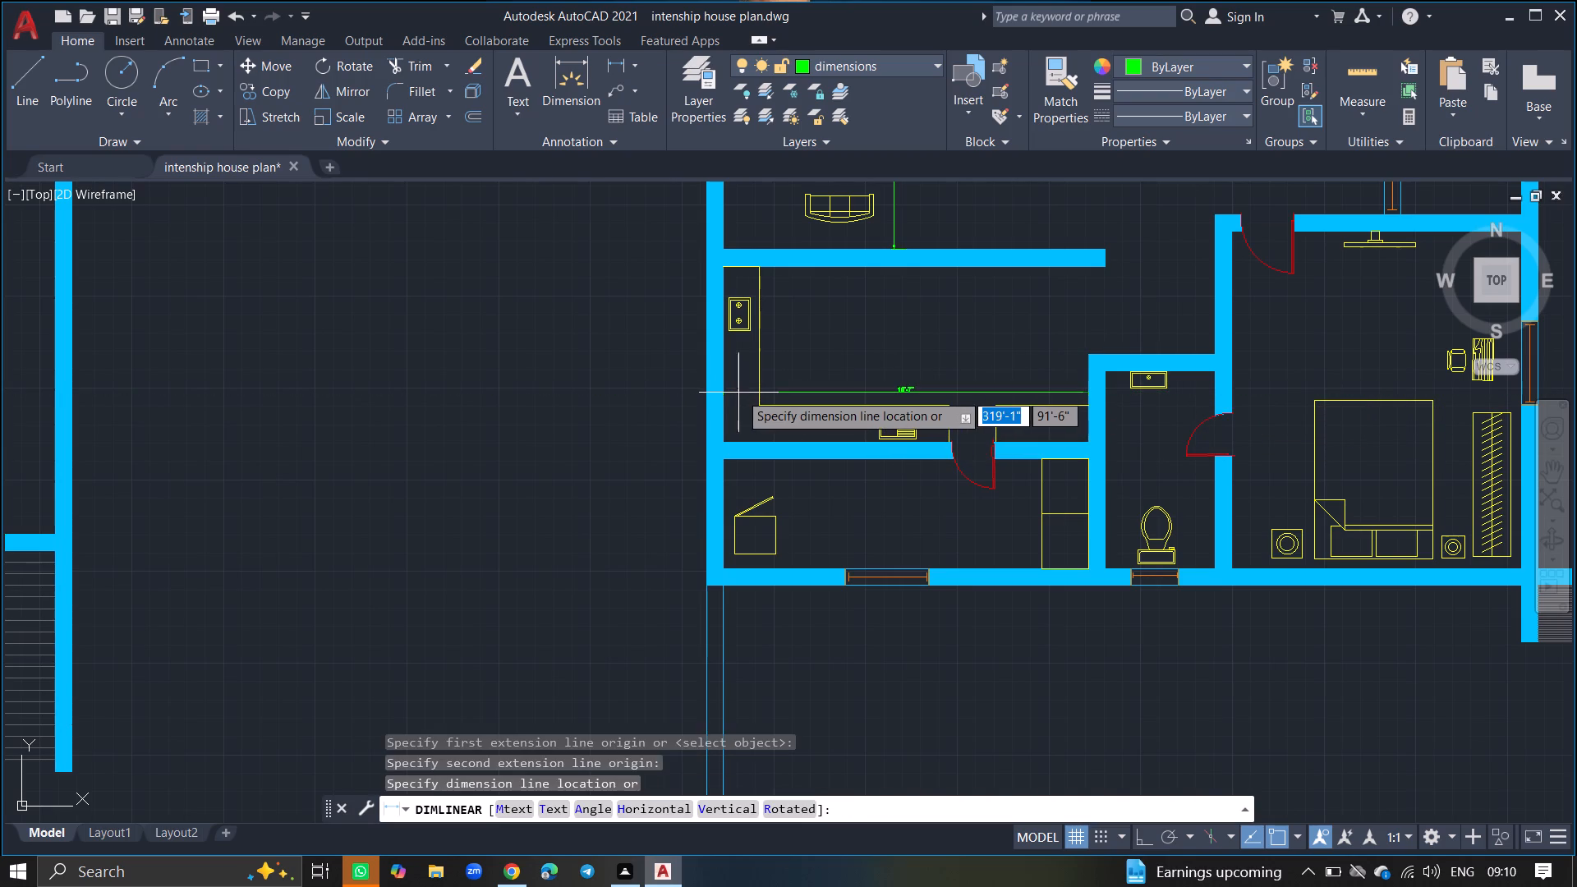
pyautogui.moveTo(744, 393); pyautogui.dragTo(810, 352)
# Add a vertical linear dimension between the kitchen's north and south walls, just east of the stove counter.
pyautogui.write('DIML')
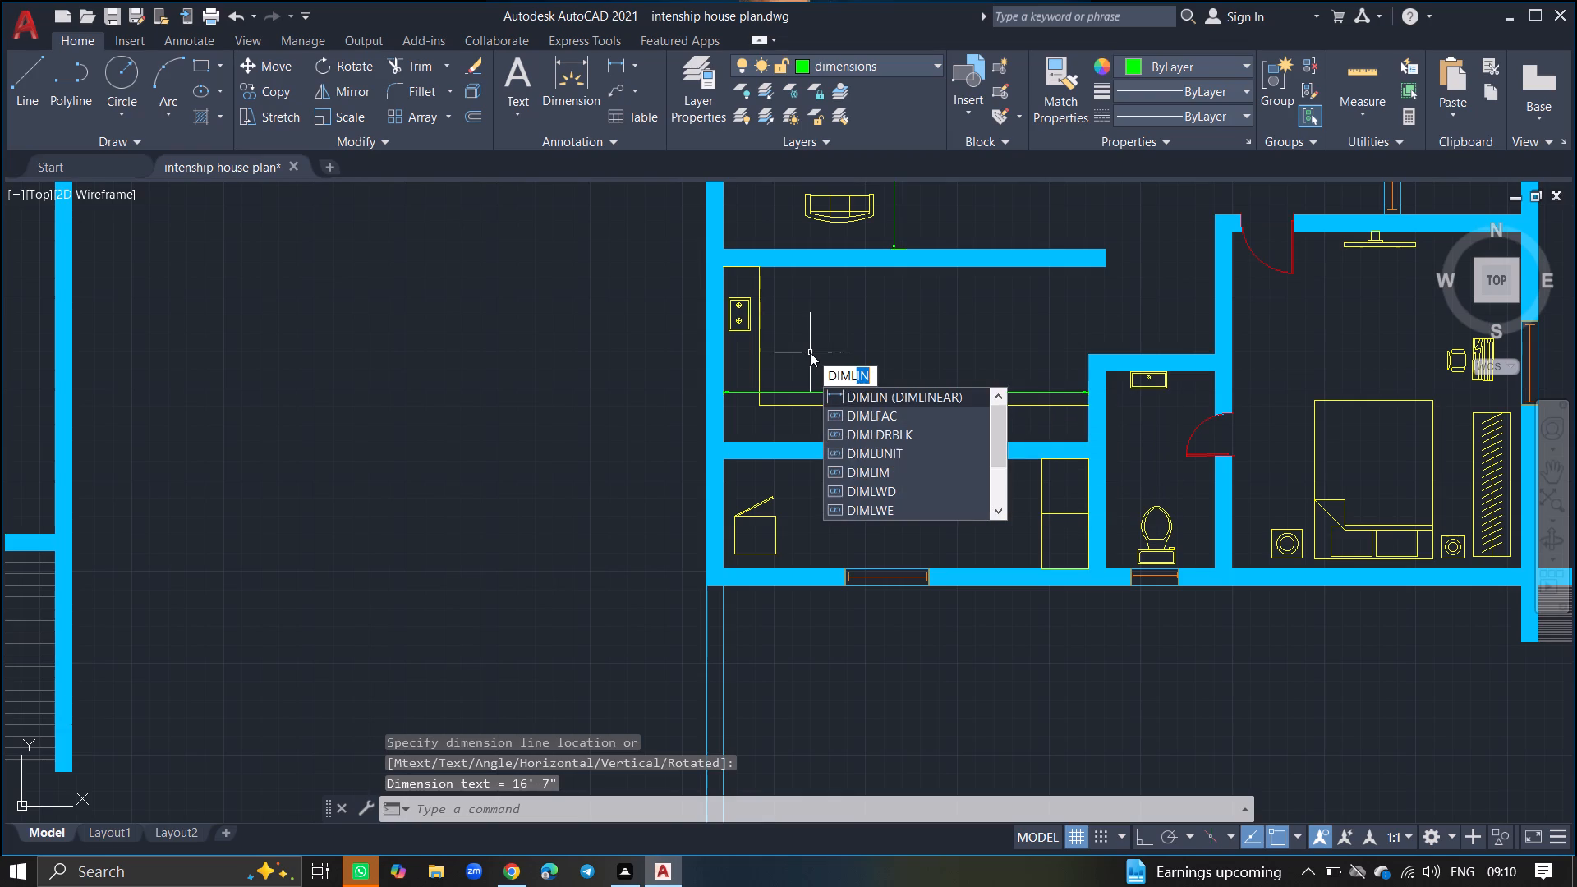
pyautogui.click(852, 390)
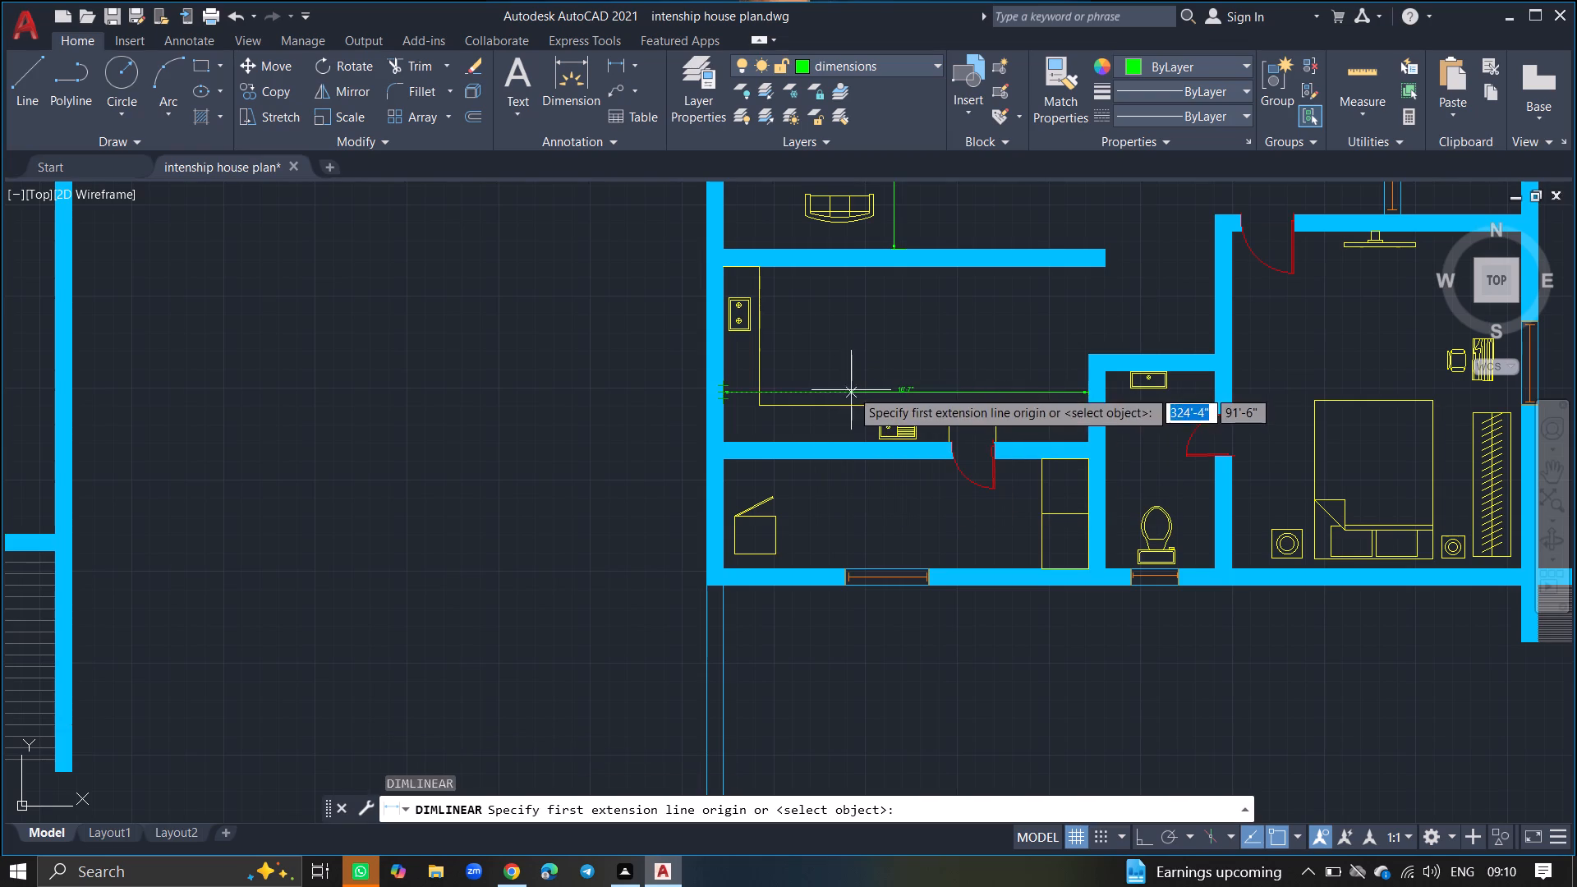
pyautogui.click(784, 267)
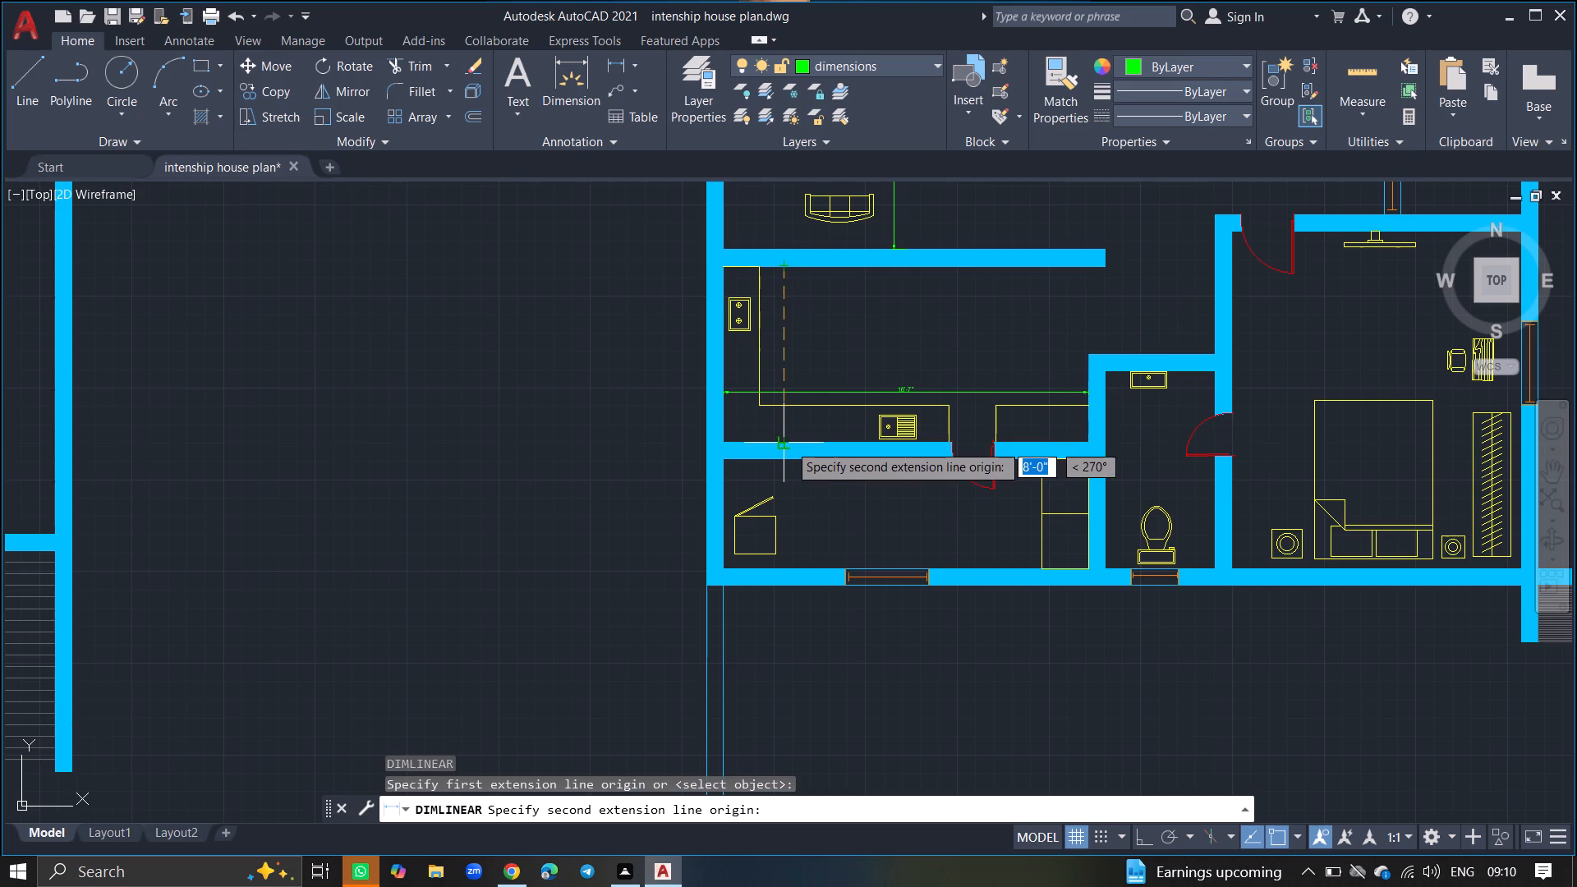
pyautogui.click(788, 443)
pyautogui.click(793, 401)
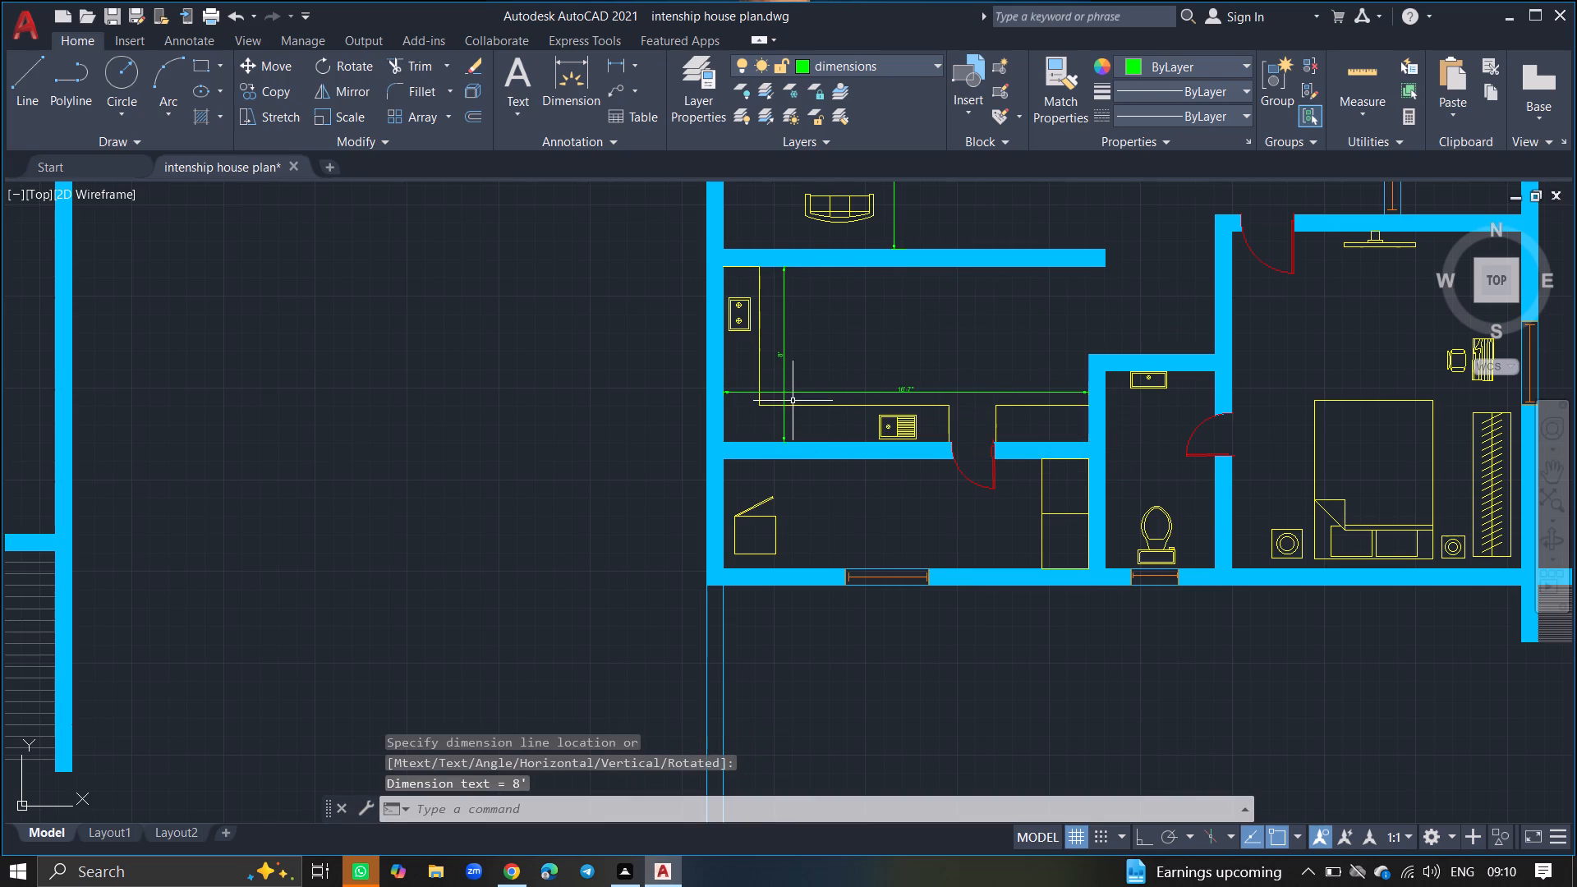
# Add a vertical linear dimension between the south and north walls of the narrow room below the kitchen, west of its window.
pyautogui.write('DIML')
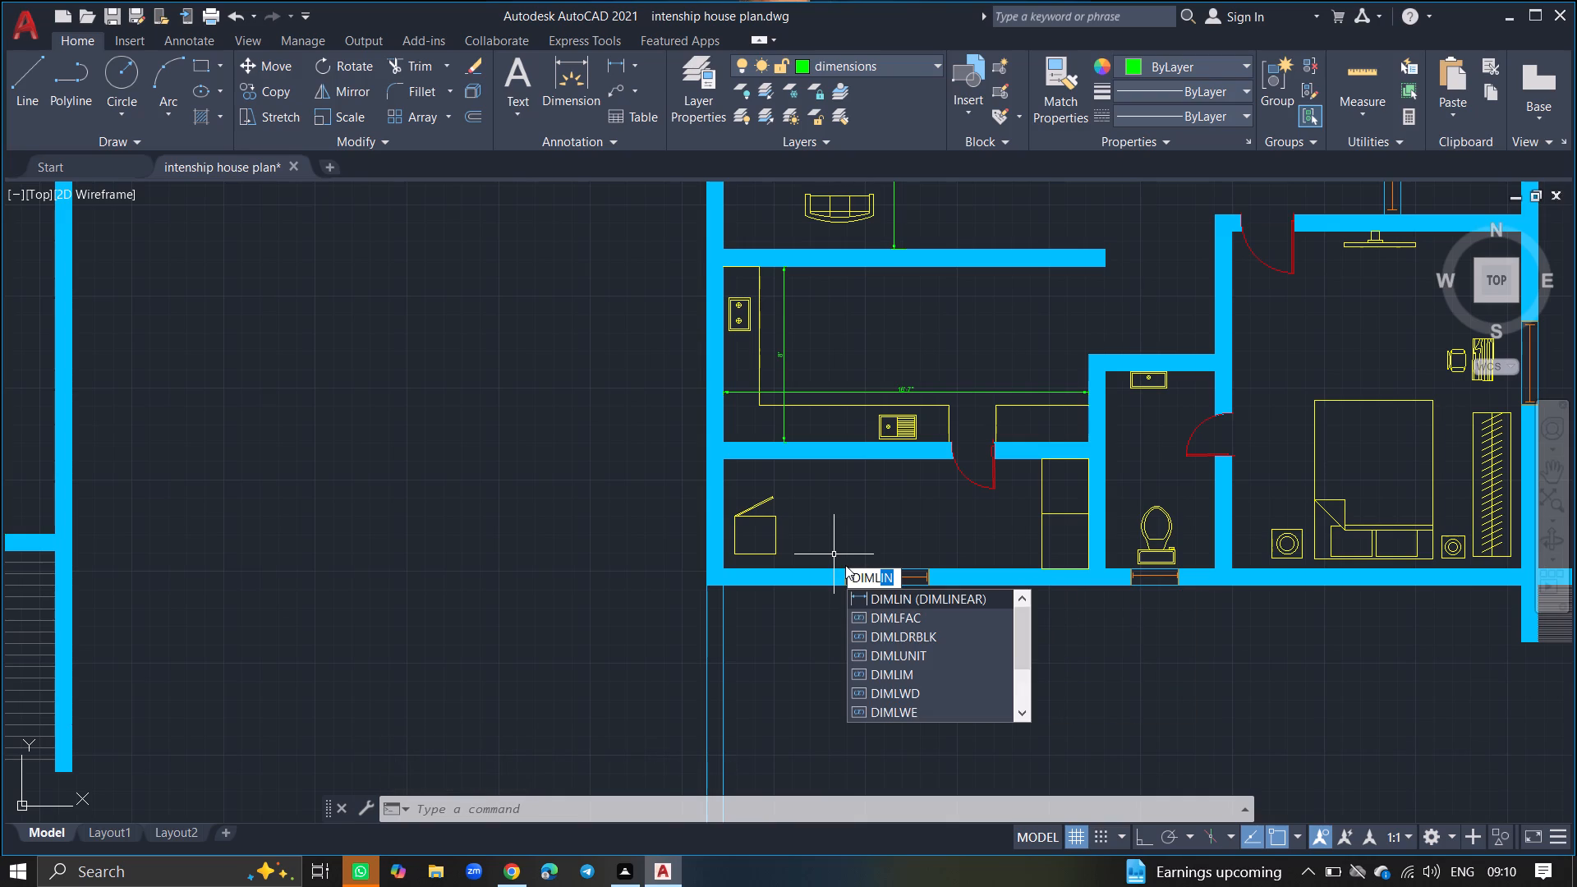
pyautogui.click(857, 593)
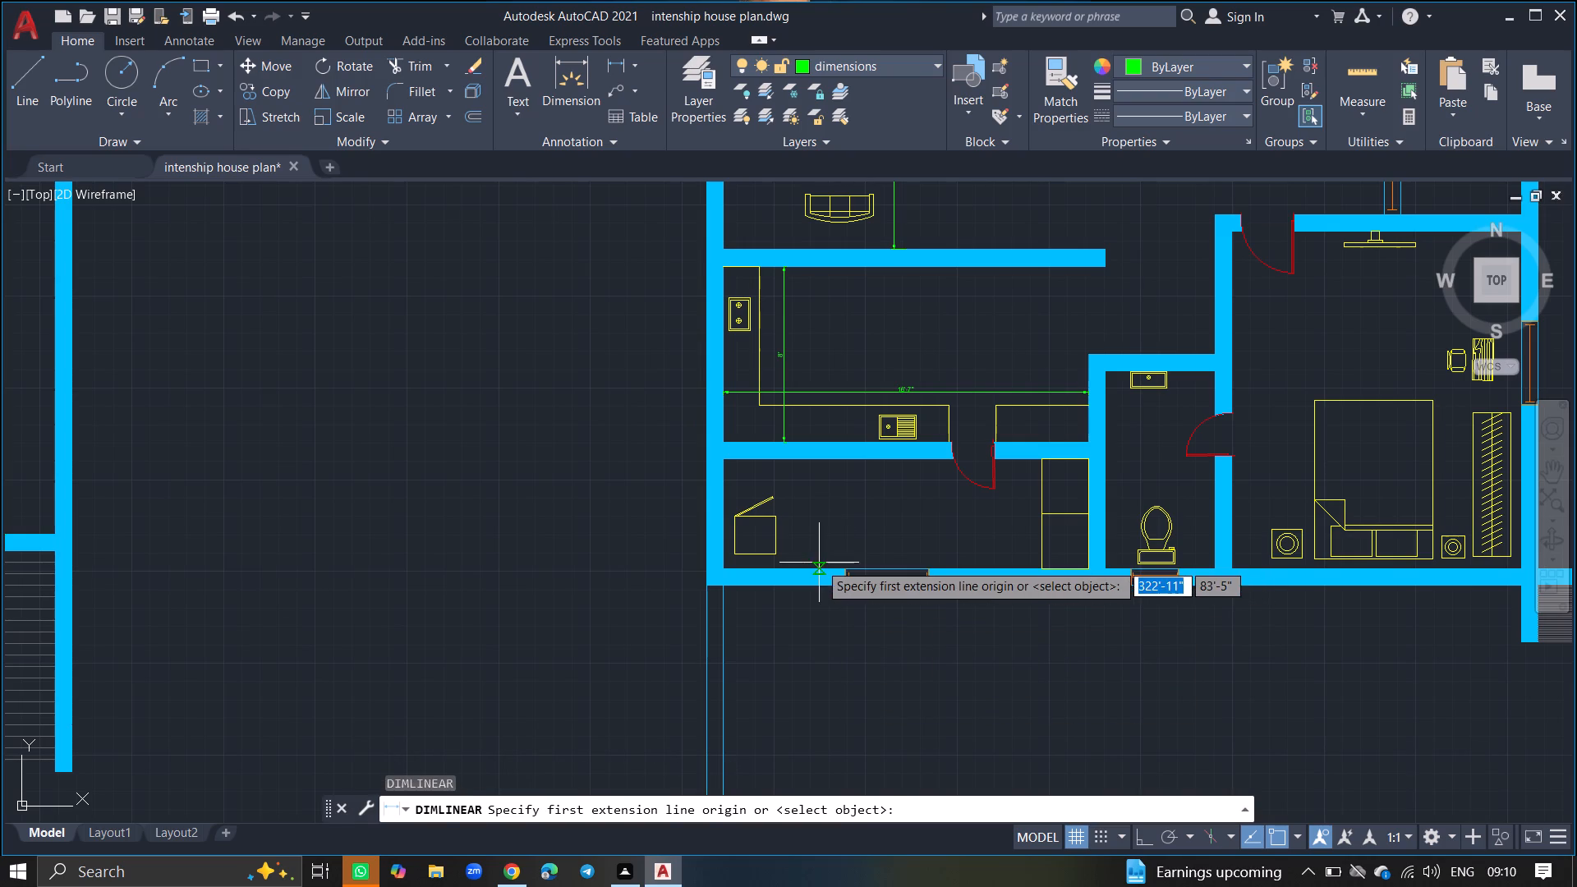
pyautogui.keyDown('ctrl'); pyautogui.scroll(4, 819, 563); pyautogui.keyUp('ctrl')
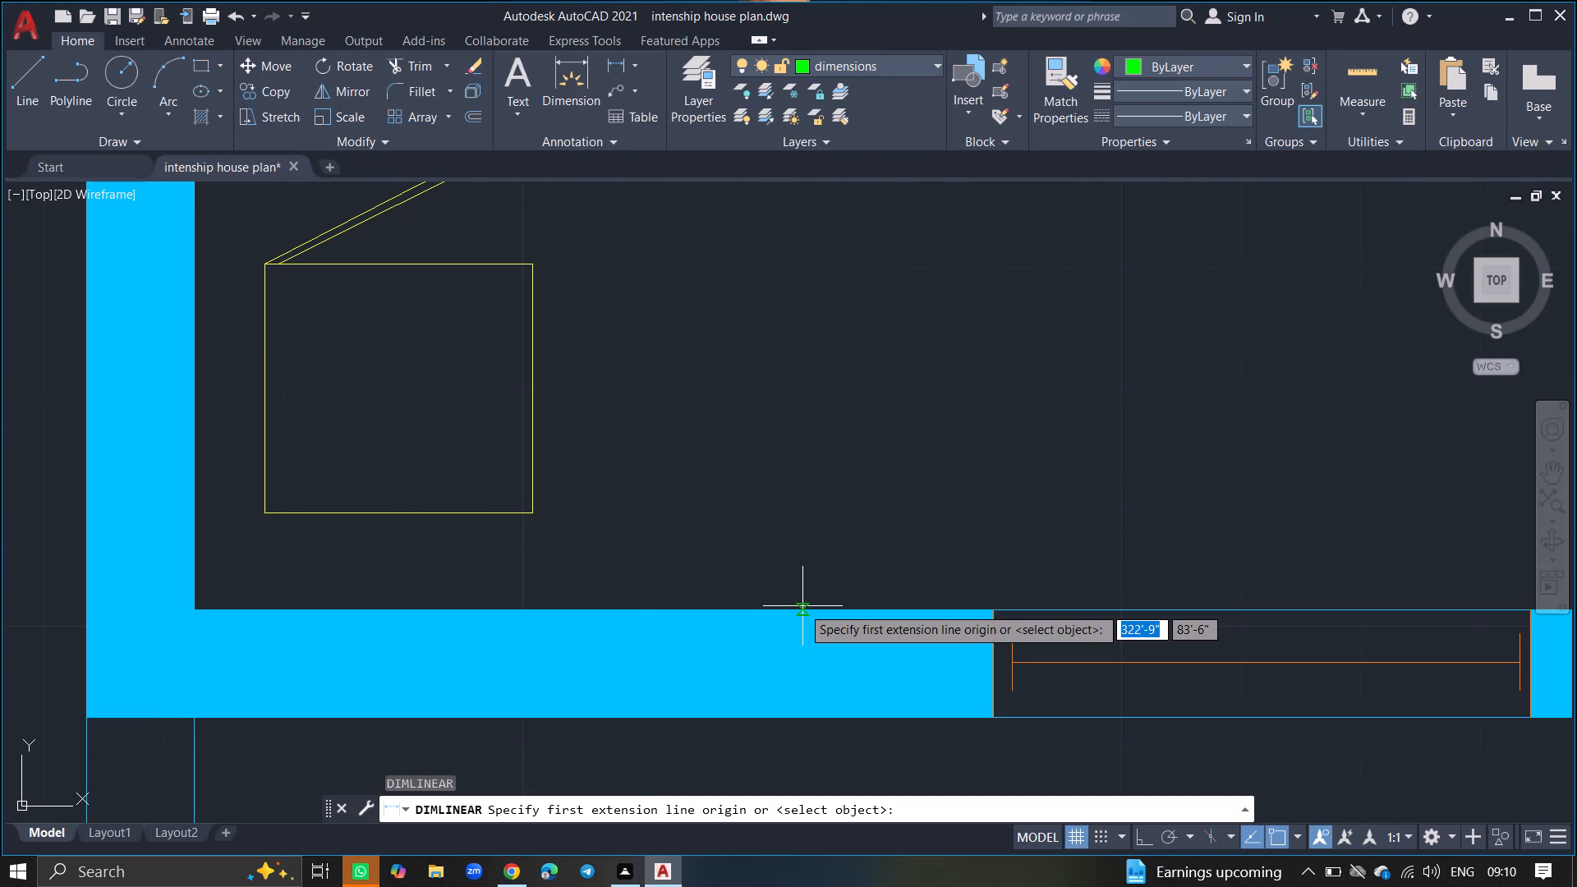
pyautogui.click(798, 608)
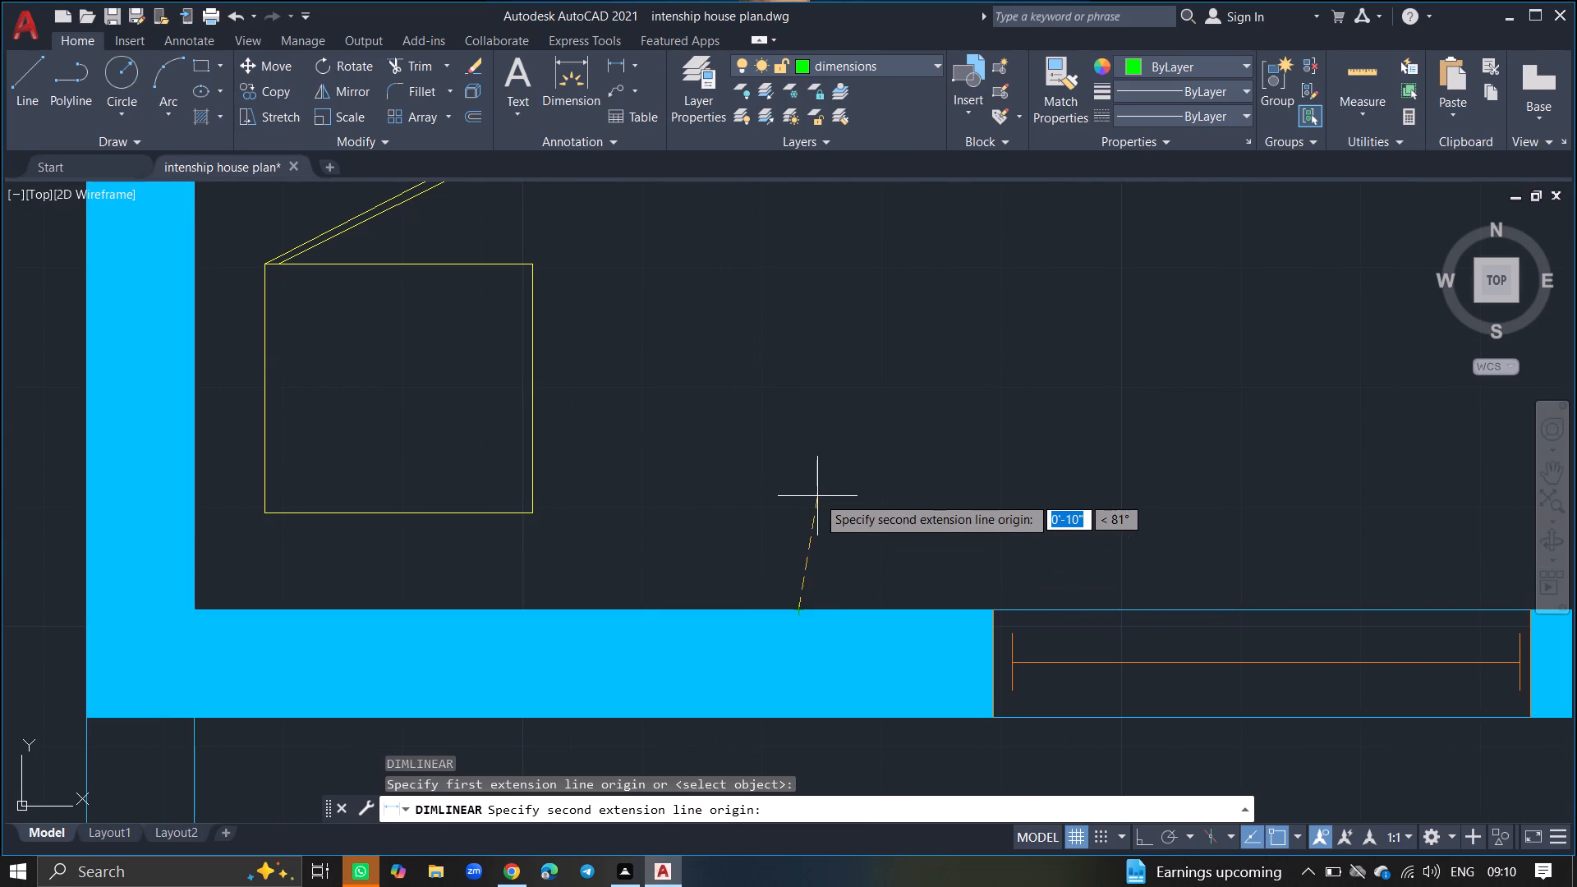
pyautogui.keyDown('ctrl'); pyautogui.scroll(-3, 817, 496); pyautogui.keyUp('ctrl')
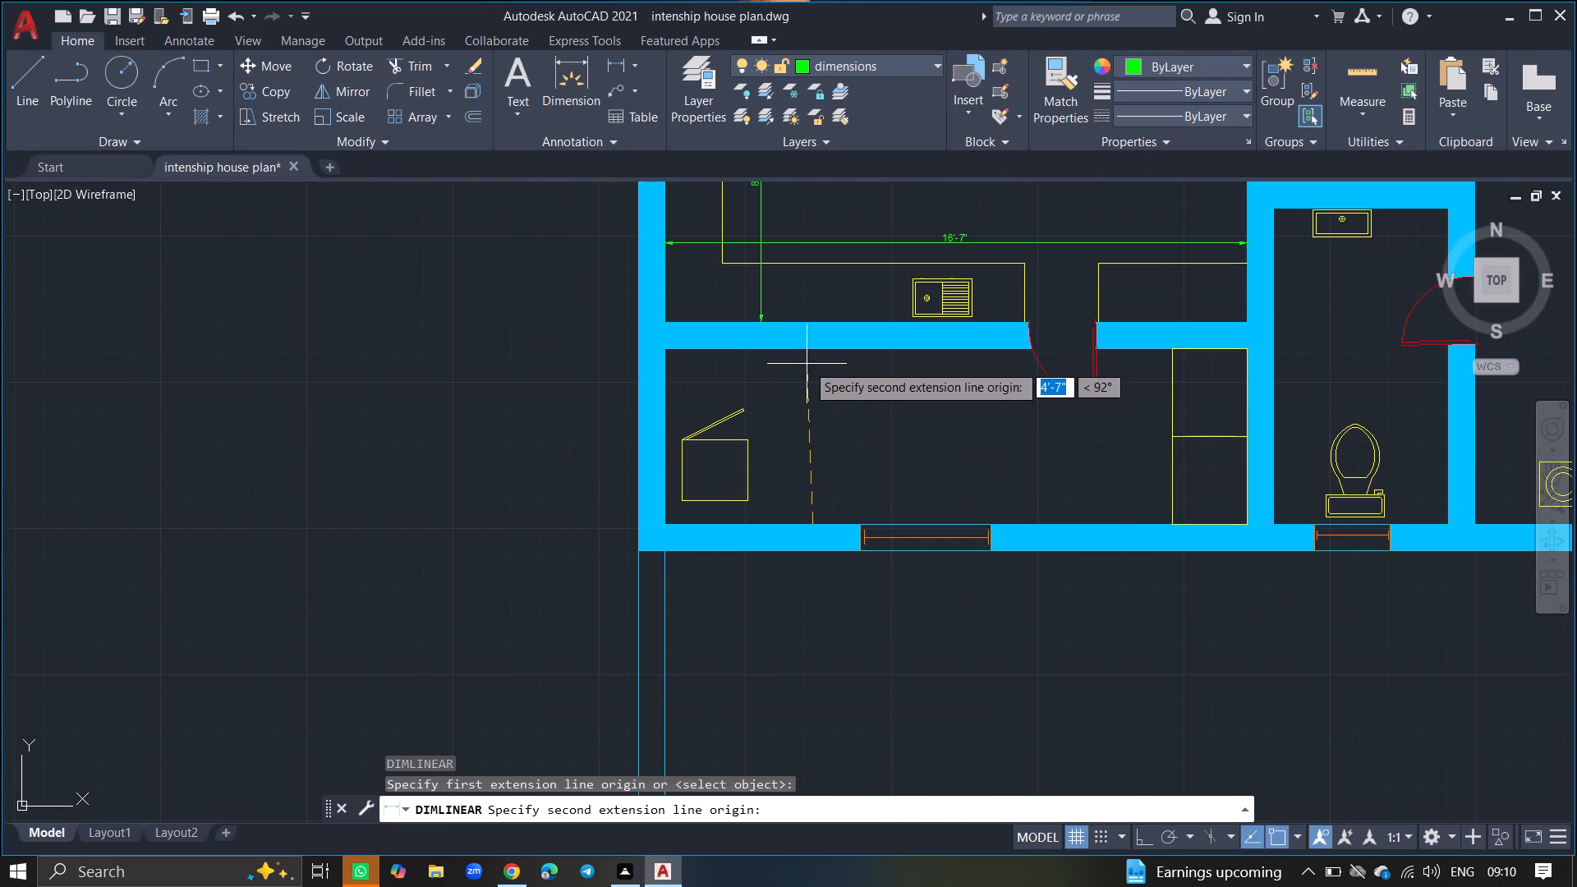
pyautogui.click(809, 350)
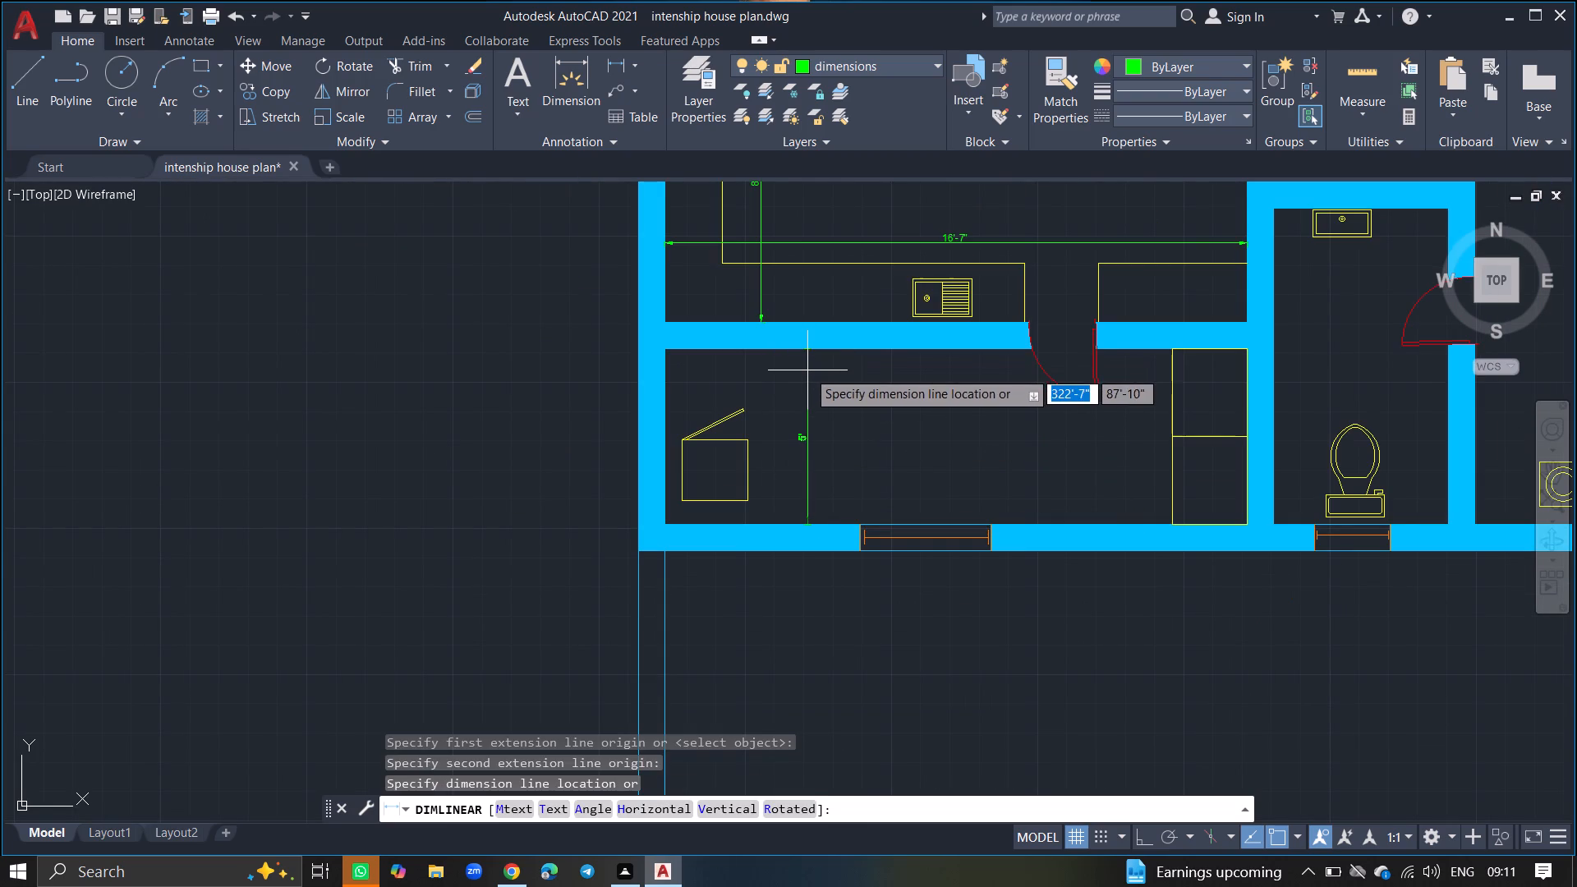
pyautogui.click(807, 370)
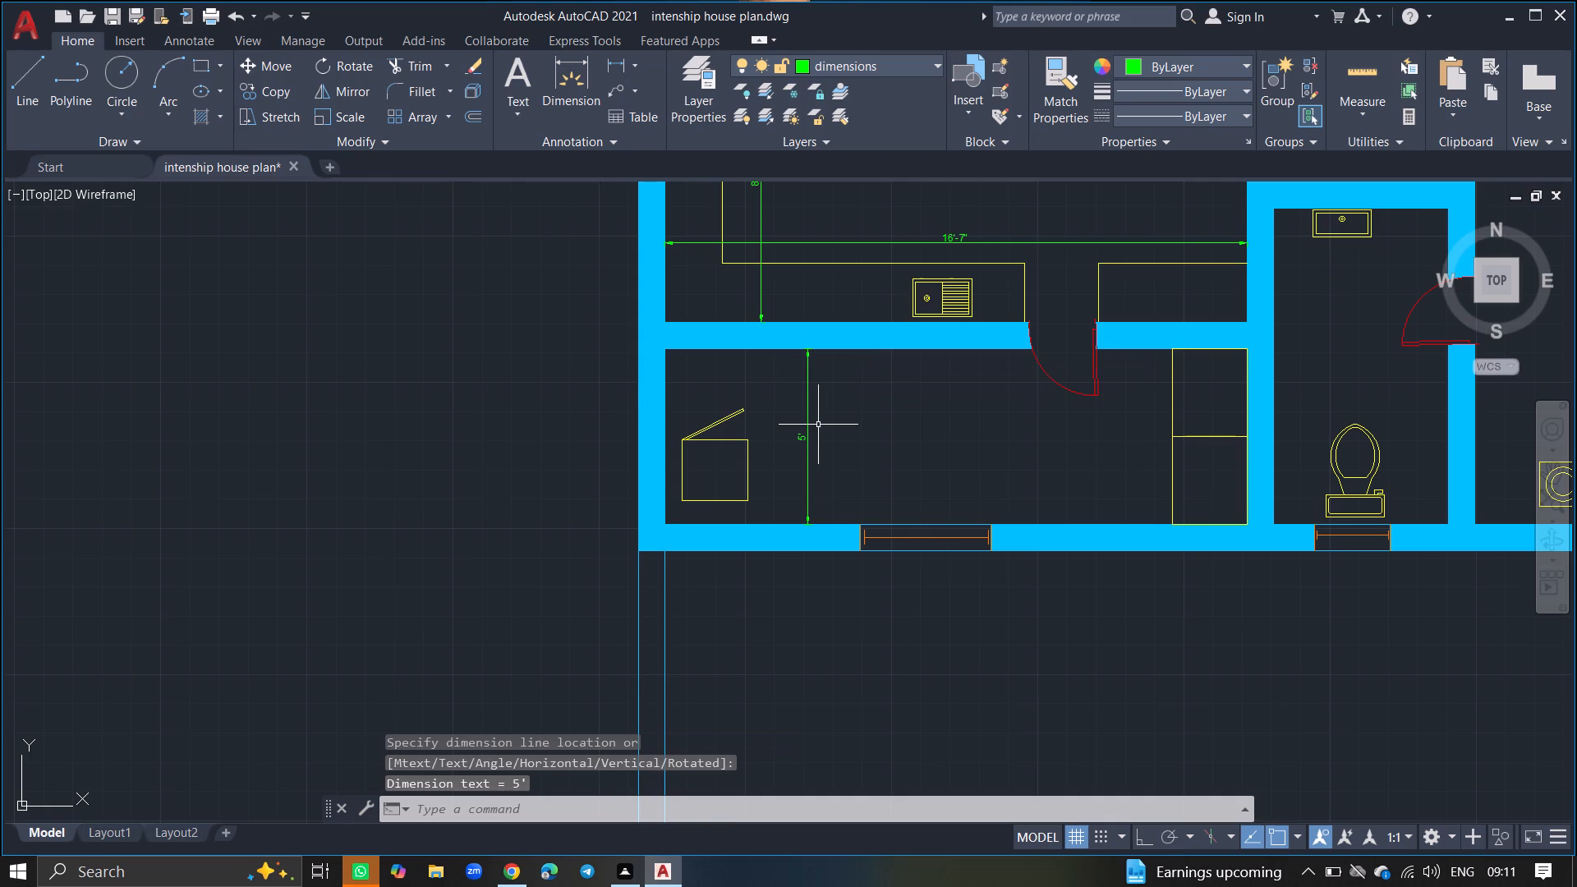
# Add a horizontal linear dimension between the east and west walls of the narrow room below the kitchen, across its southern half.
pyautogui.write('DIML')
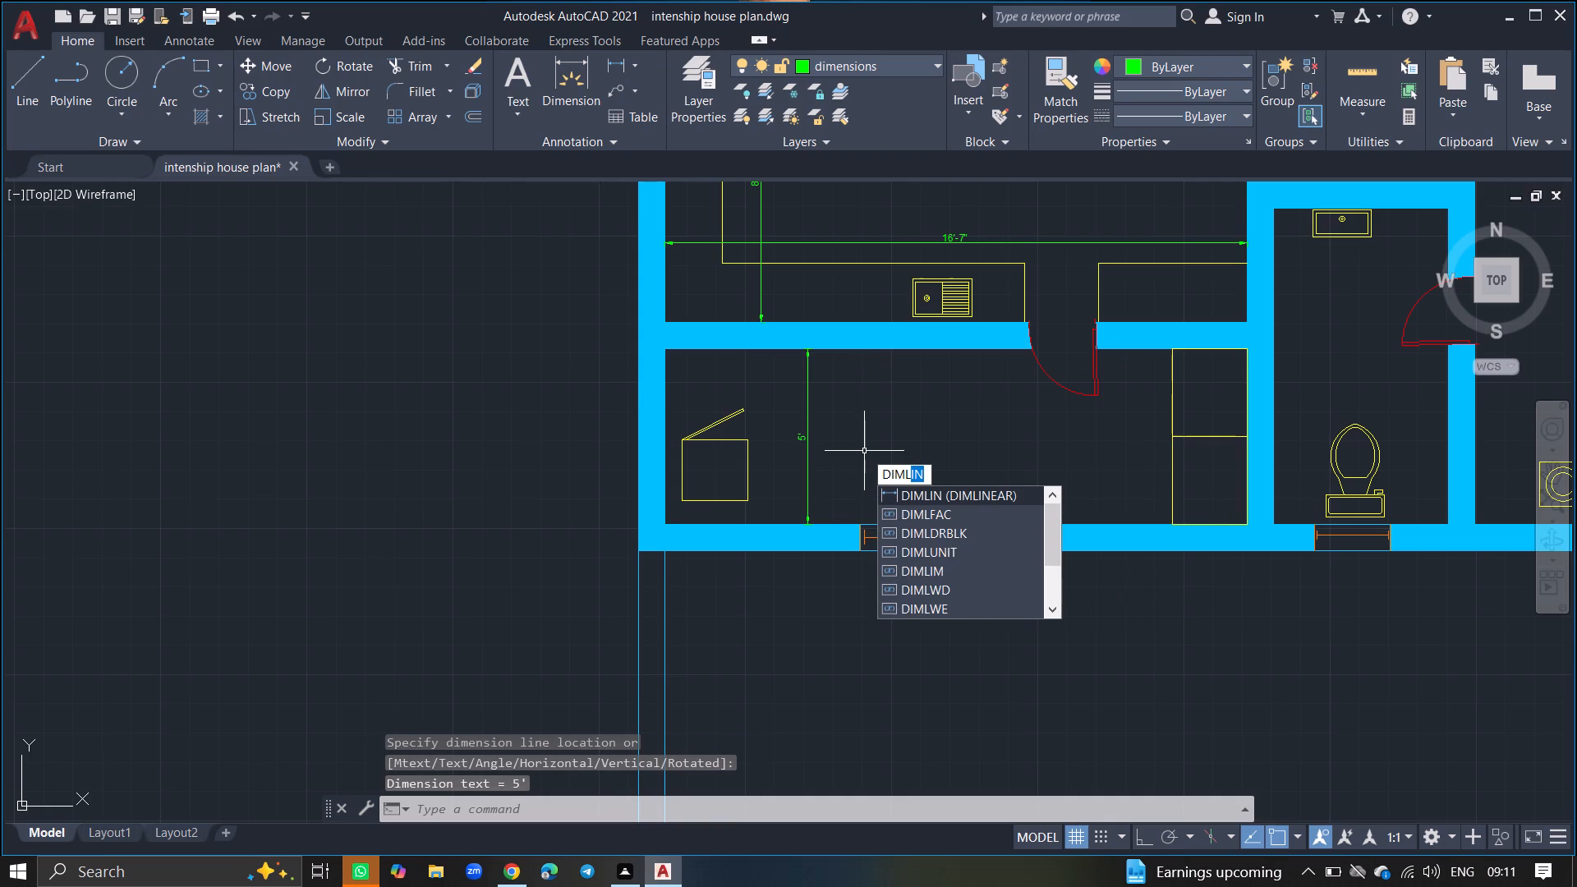
pyautogui.click(930, 493)
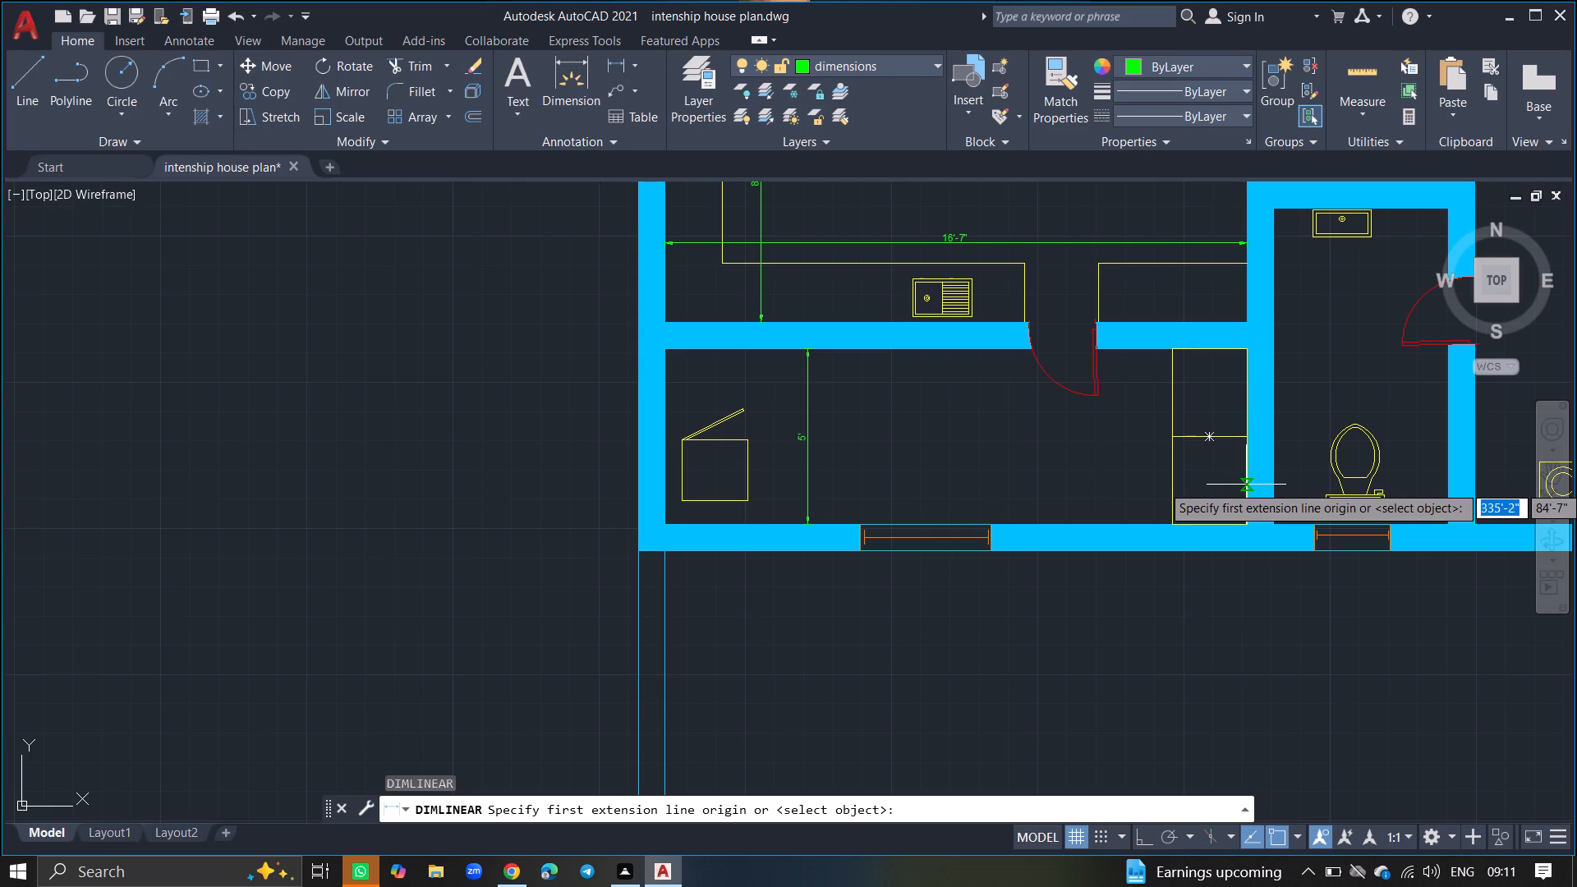
pyautogui.click(1246, 485)
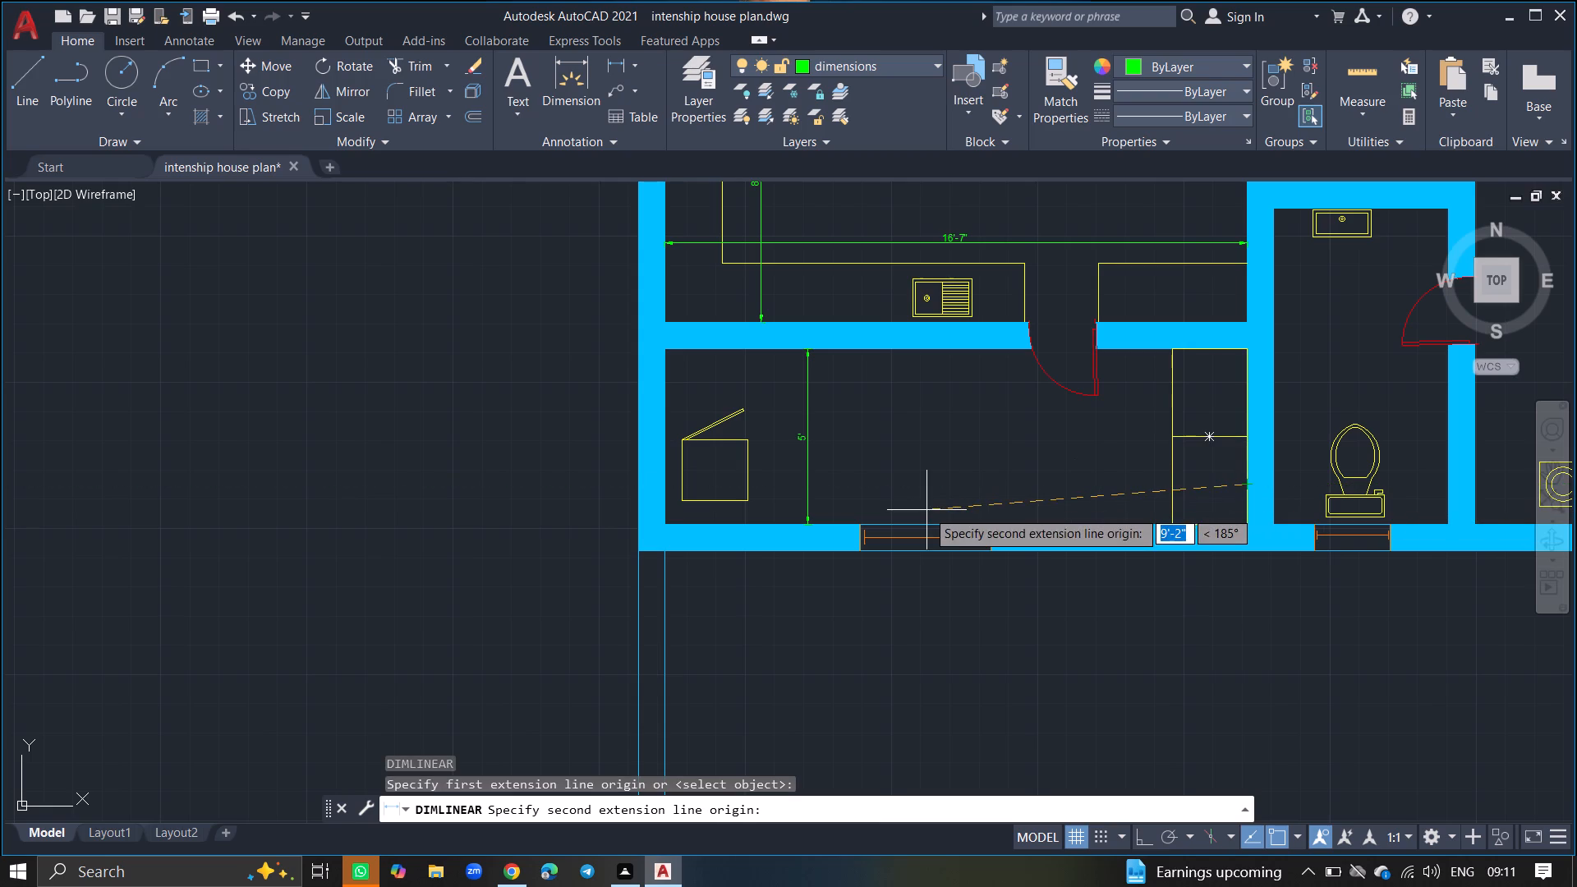
pyautogui.click(666, 485)
pyautogui.click(687, 465)
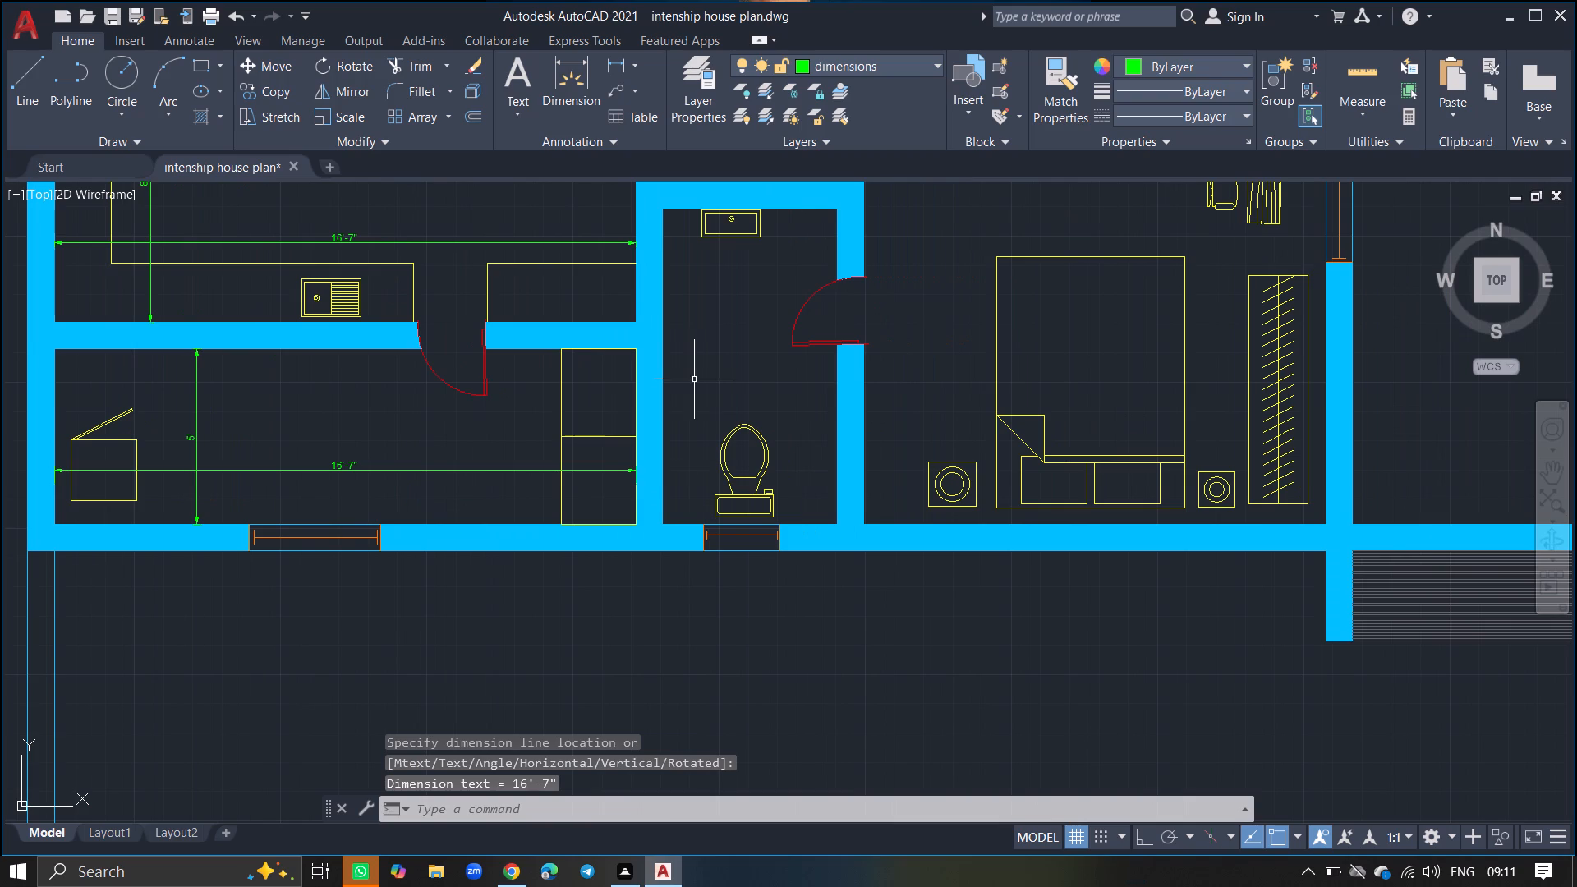
# Add a vertical linear dimension between the north and south walls of the southern bathroom, just west of the toilet.
pyautogui.write('DIML')
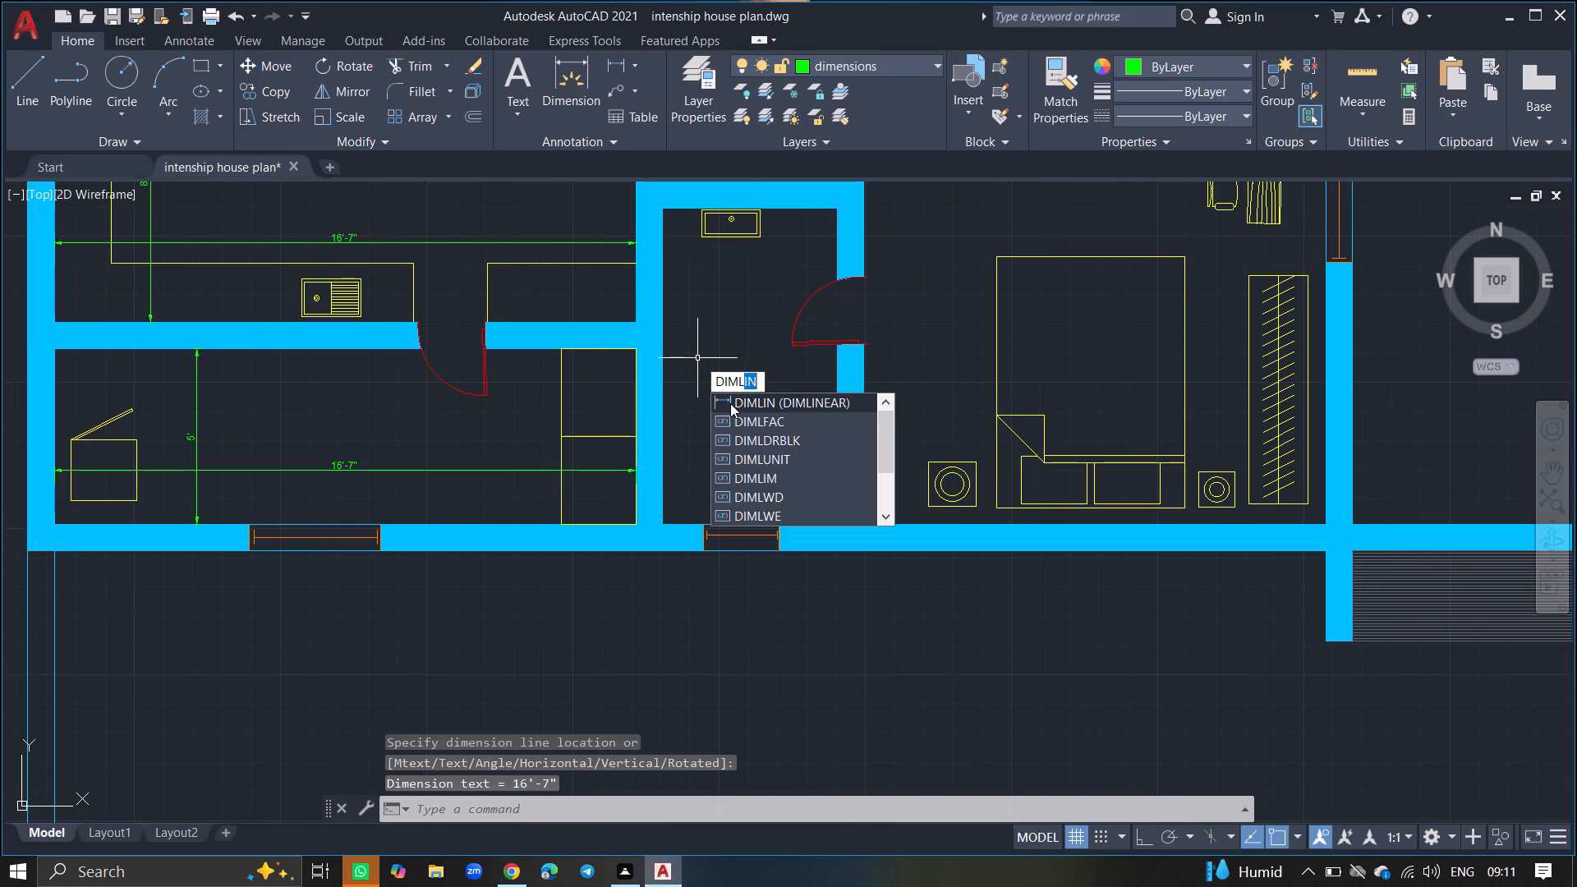
pyautogui.click(730, 403)
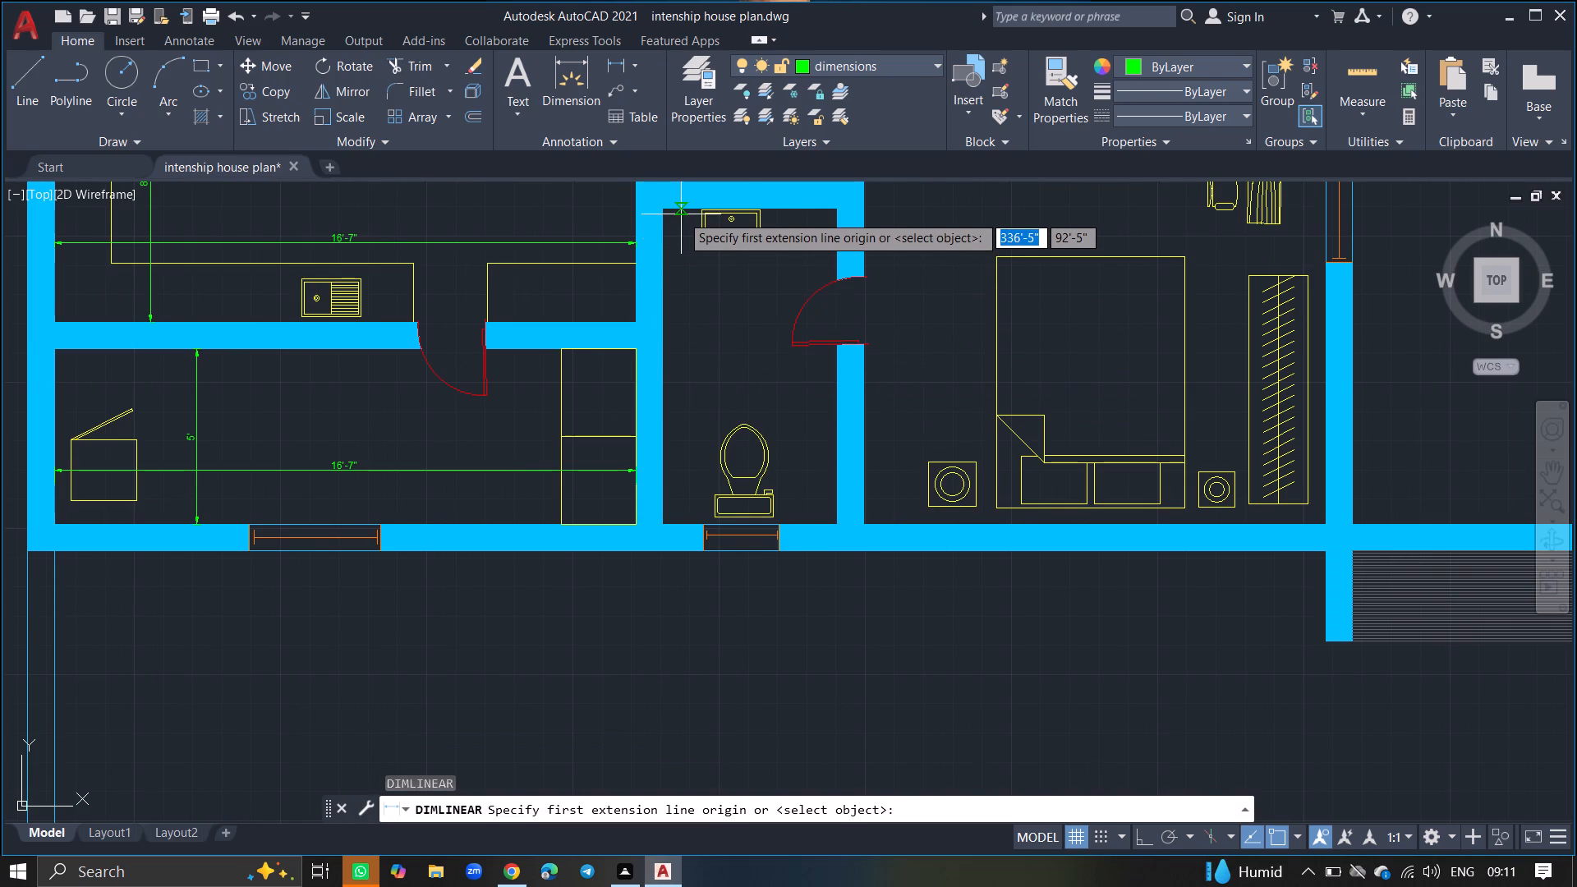
pyautogui.click(681, 214)
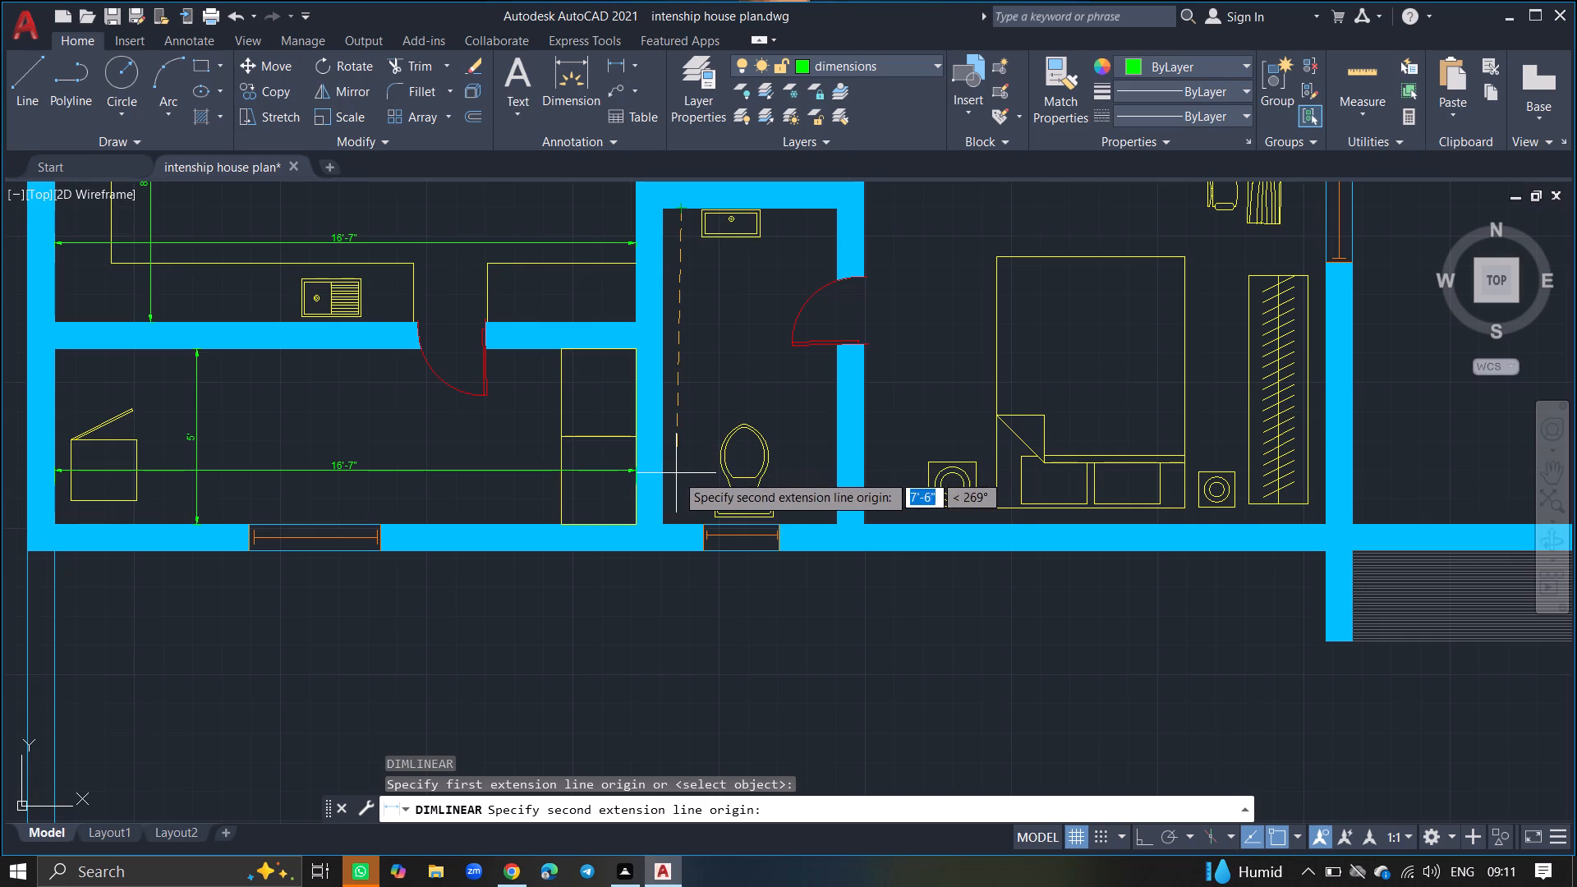
pyautogui.click(683, 522)
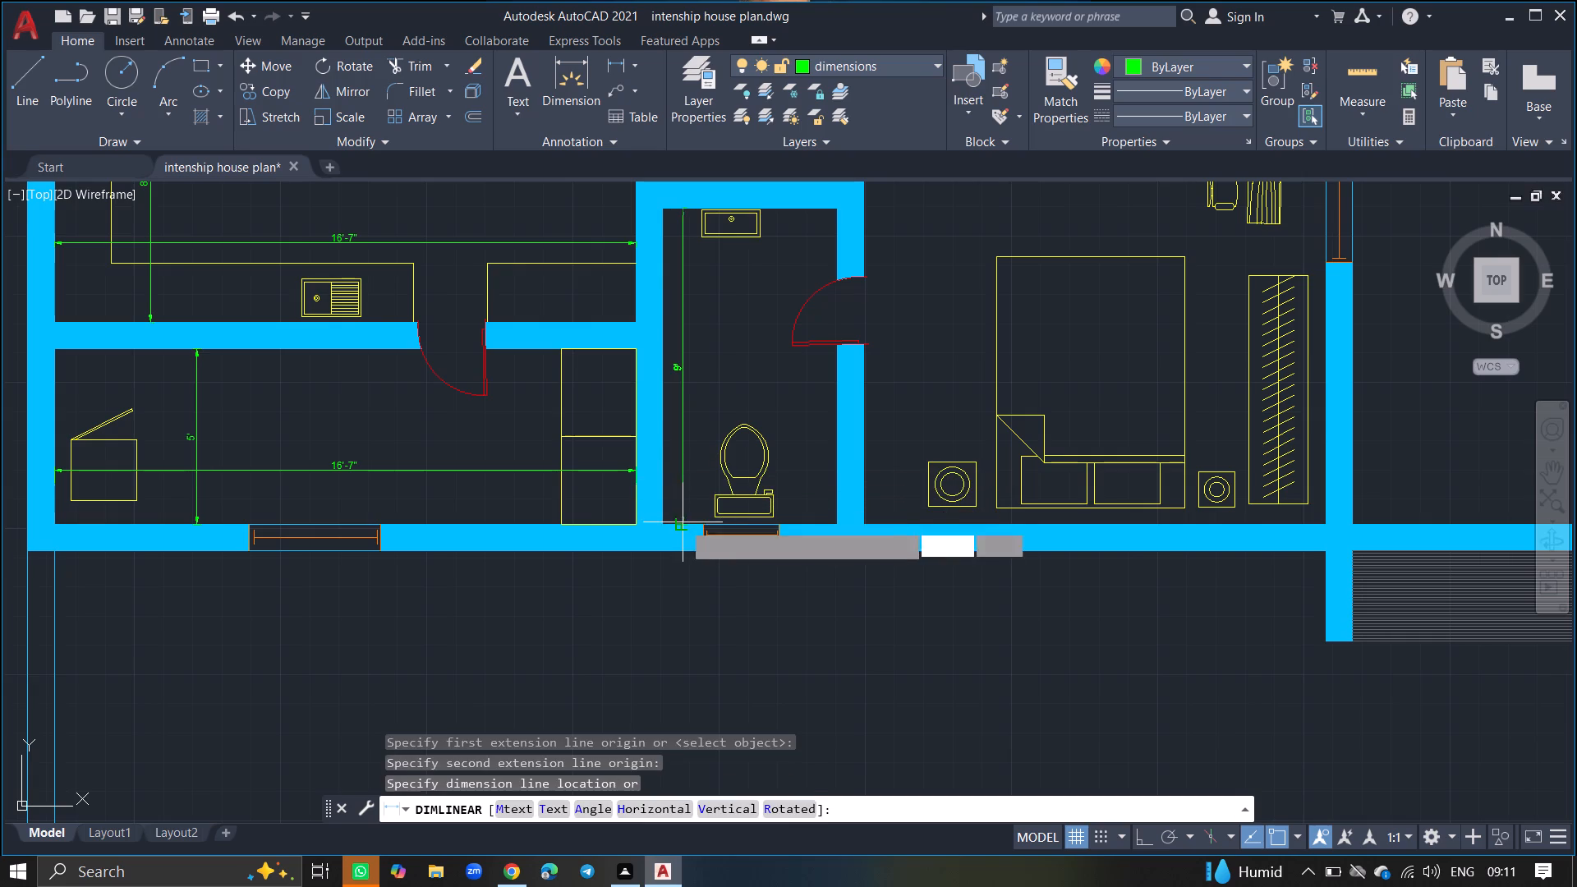
pyautogui.click(689, 472)
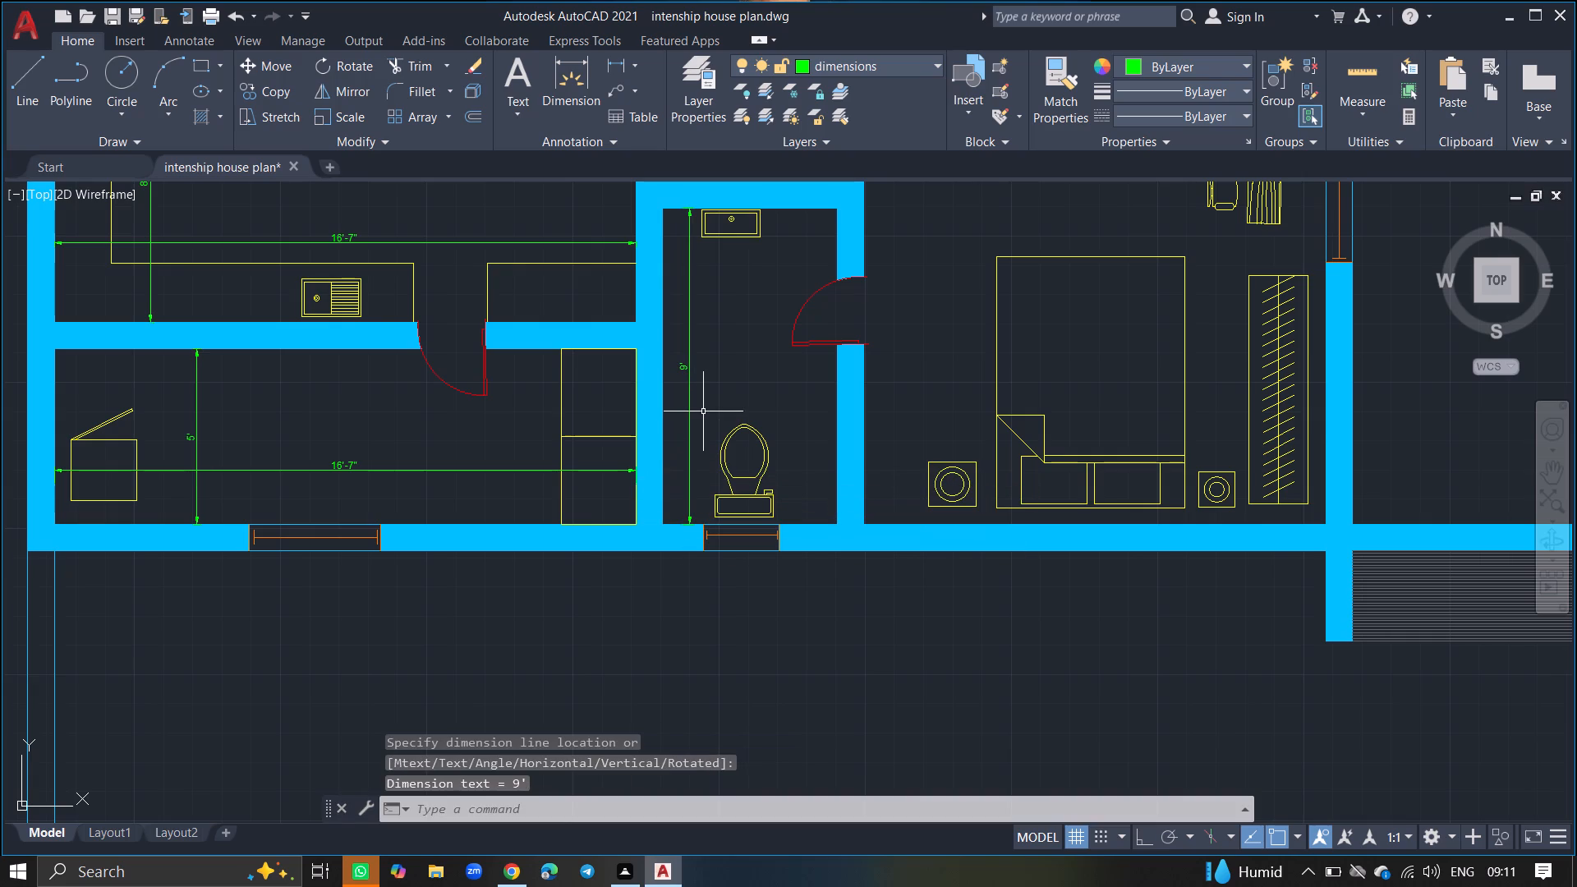
# Add a horizontal linear dimension between the east and west walls of the southern bathroom, just north of the toilet.
pyautogui.write('DIML')
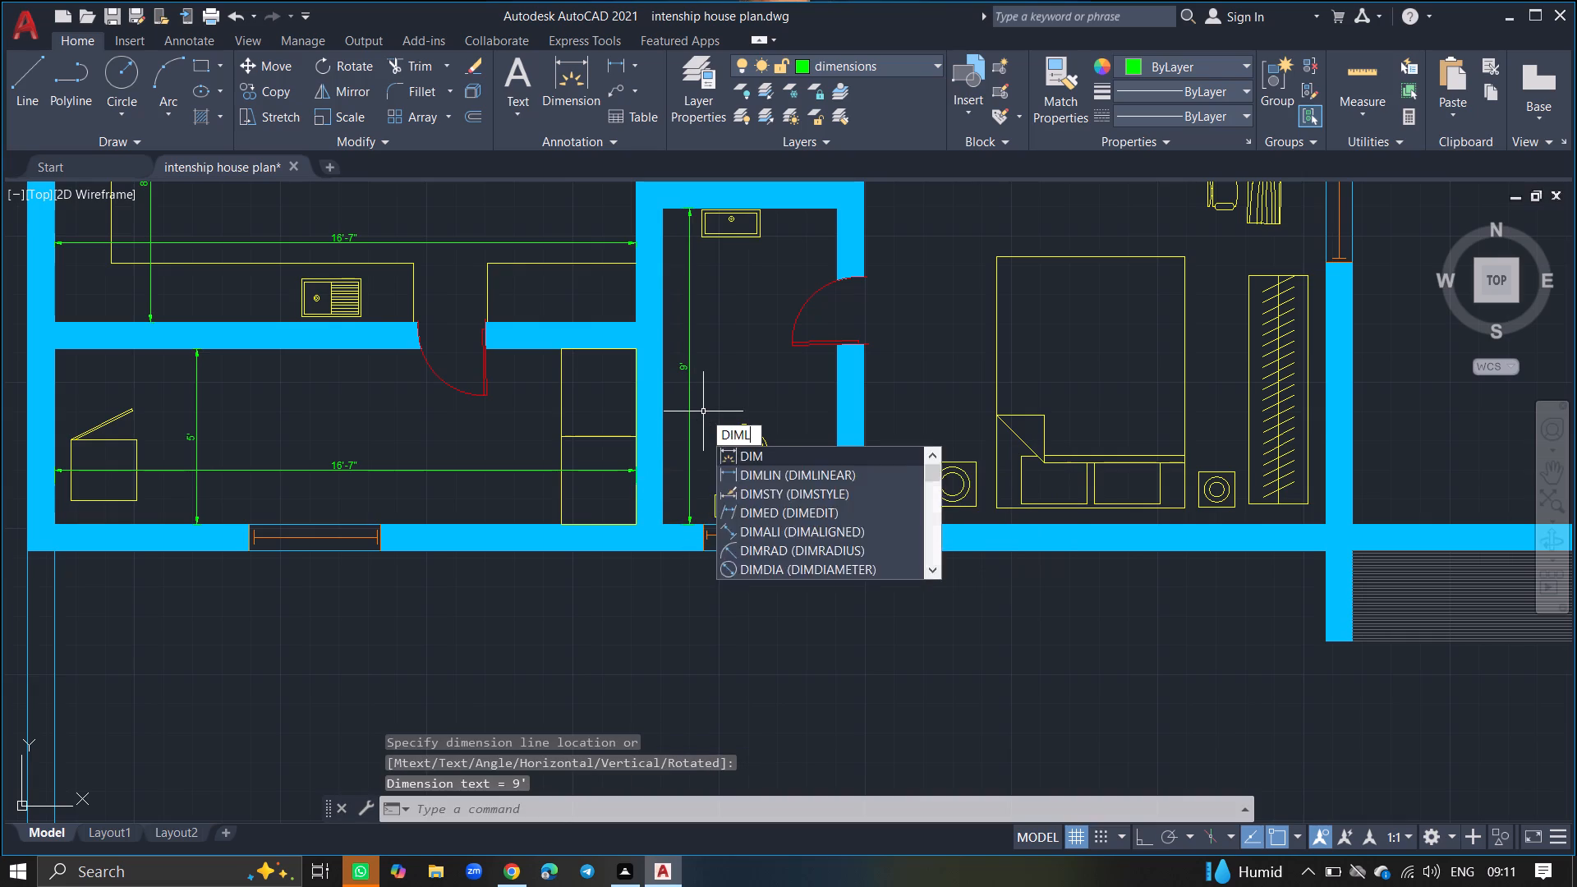
pyautogui.click(748, 454)
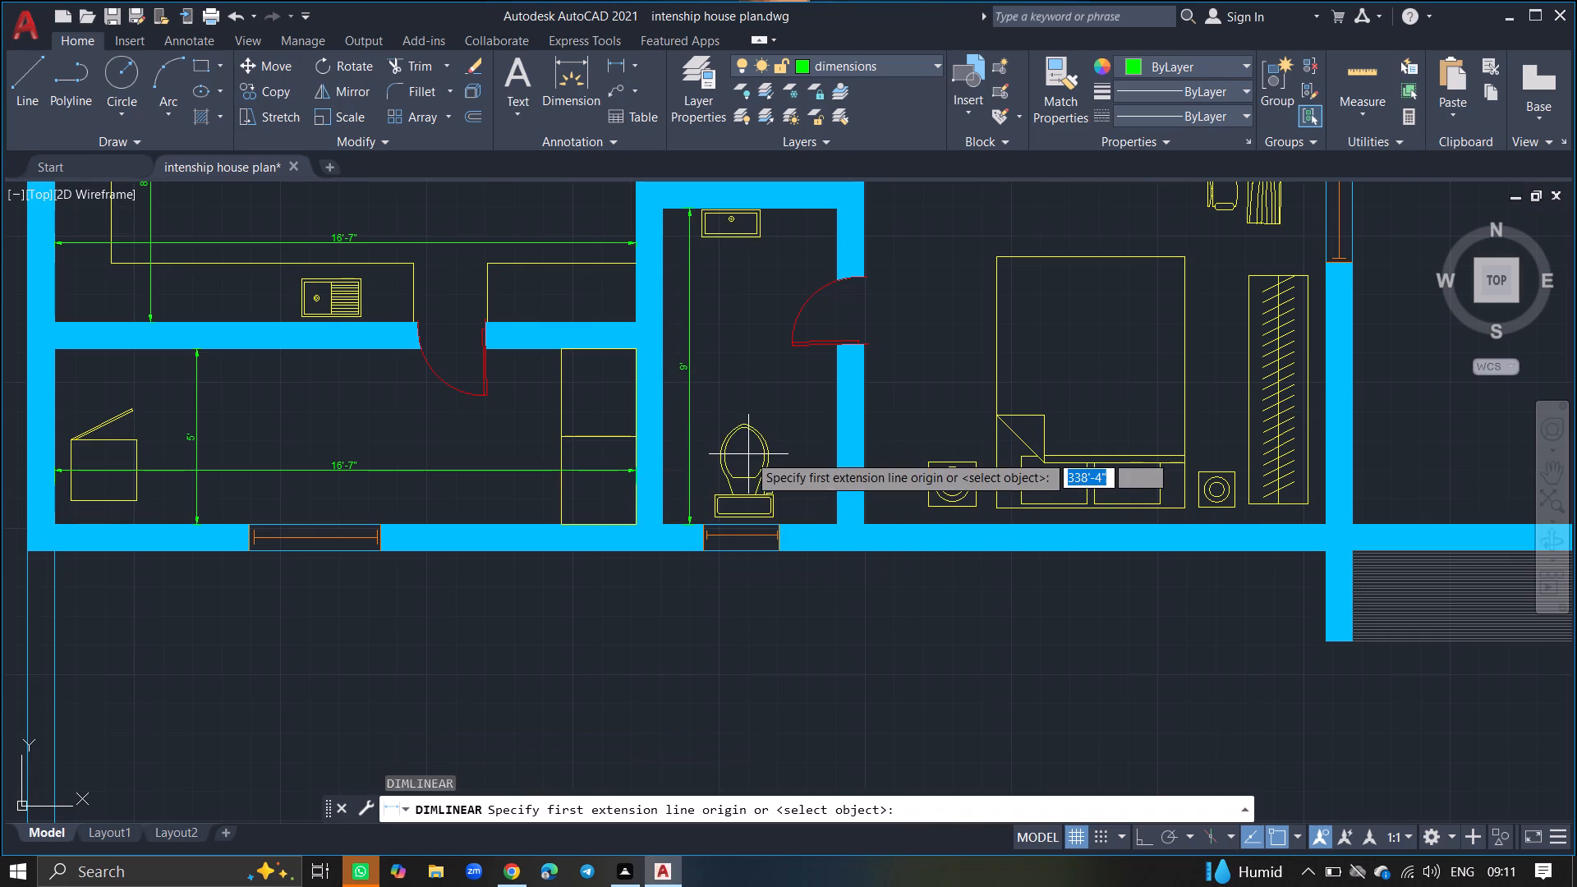
pyautogui.keyDown('ctrl'); pyautogui.scroll(4, 748, 454); pyautogui.keyUp('ctrl')
pyautogui.keyDown('ctrl'); pyautogui.scroll(-3, 748, 454); pyautogui.keyUp('ctrl')
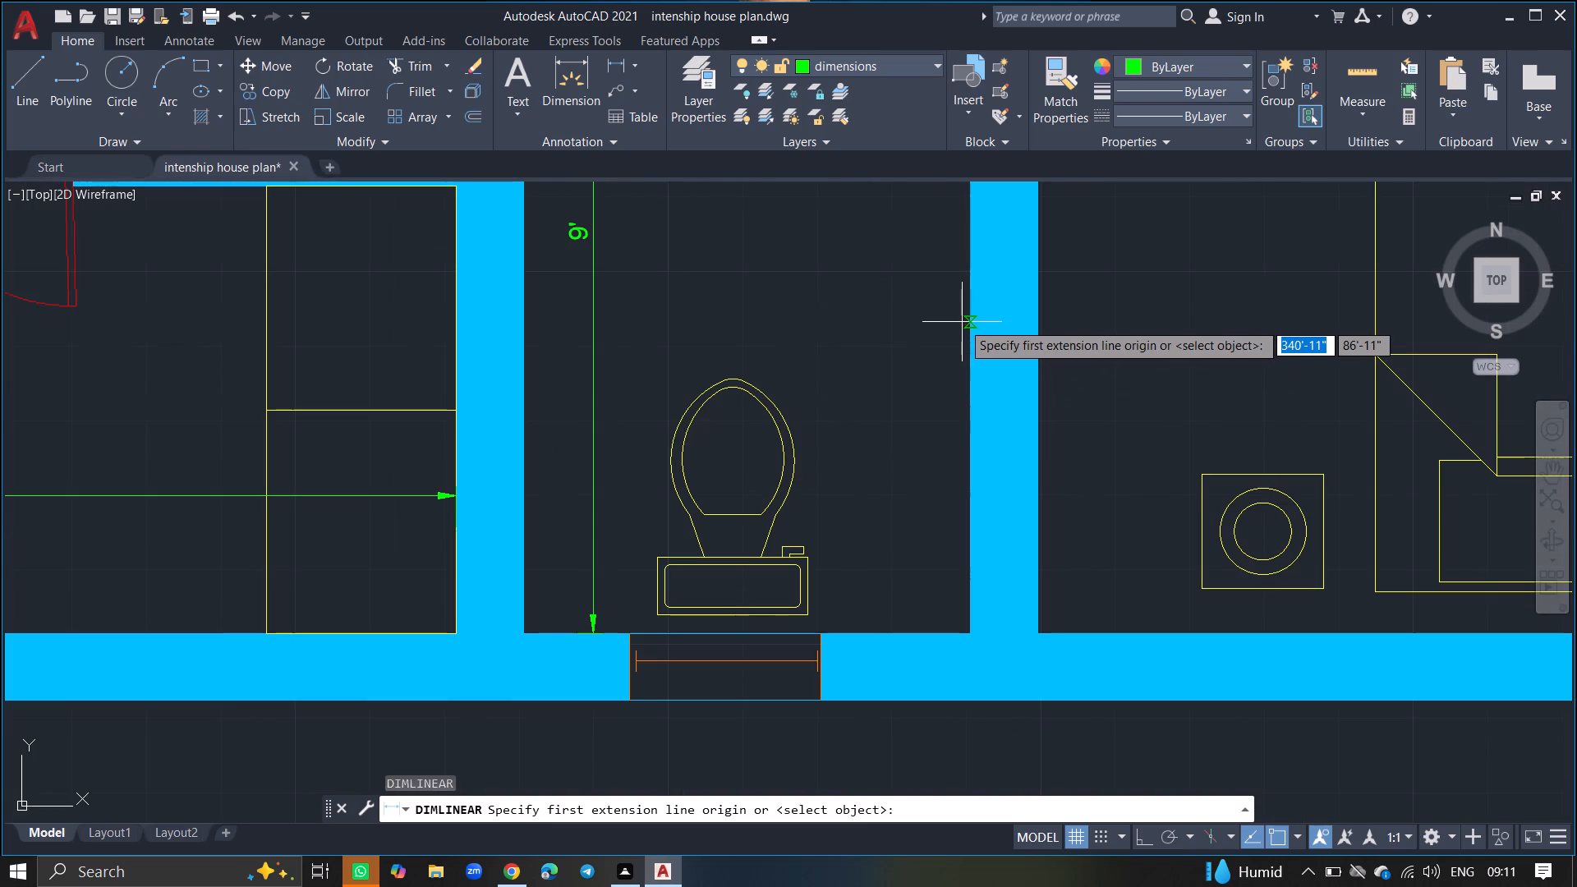
pyautogui.moveTo(969, 322); pyautogui.dragTo(737, 335)
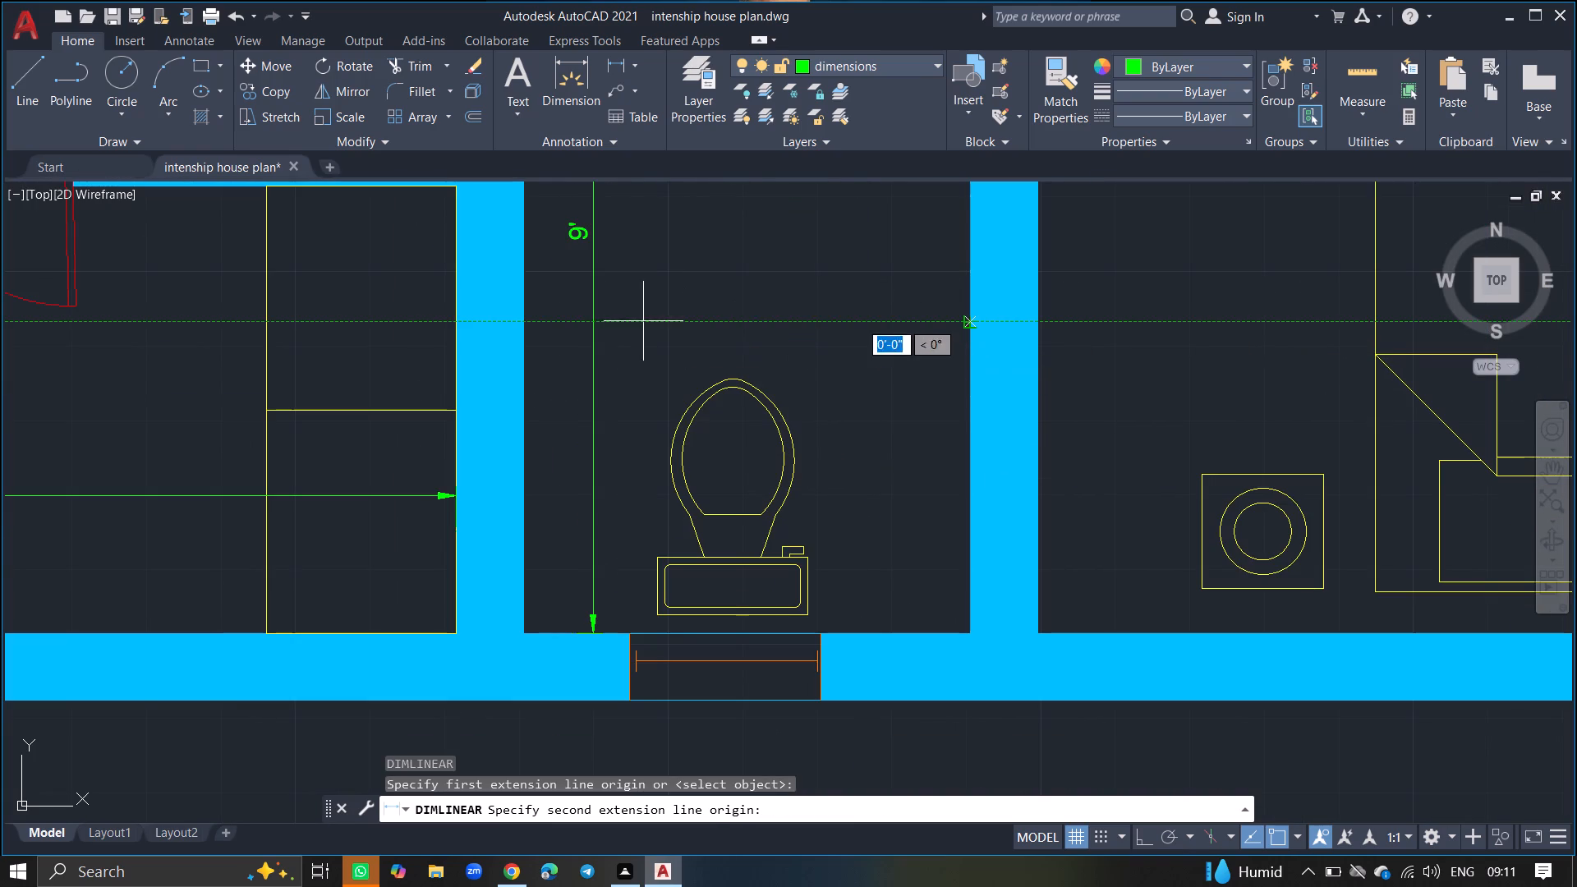
pyautogui.click(526, 322)
pyautogui.click(526, 338)
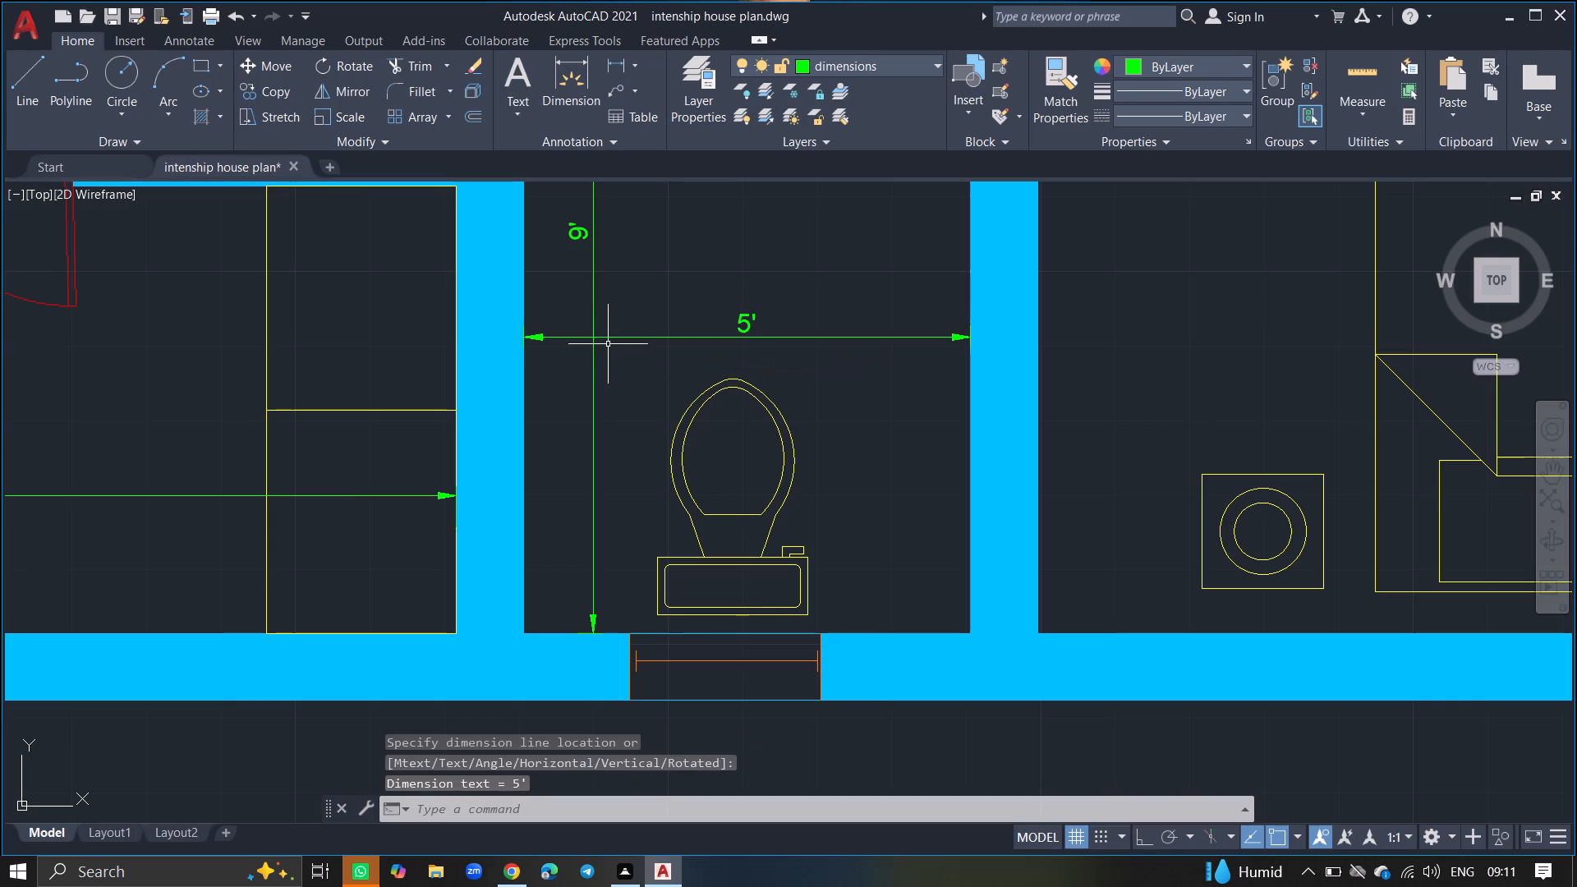
# Add a horizontal linear dimension across the southeast bedroom from its east window to its west wall, just north of the bed.
pyautogui.keyDown('ctrl'); pyautogui.scroll(-3, 608, 344); pyautogui.keyUp('ctrl')
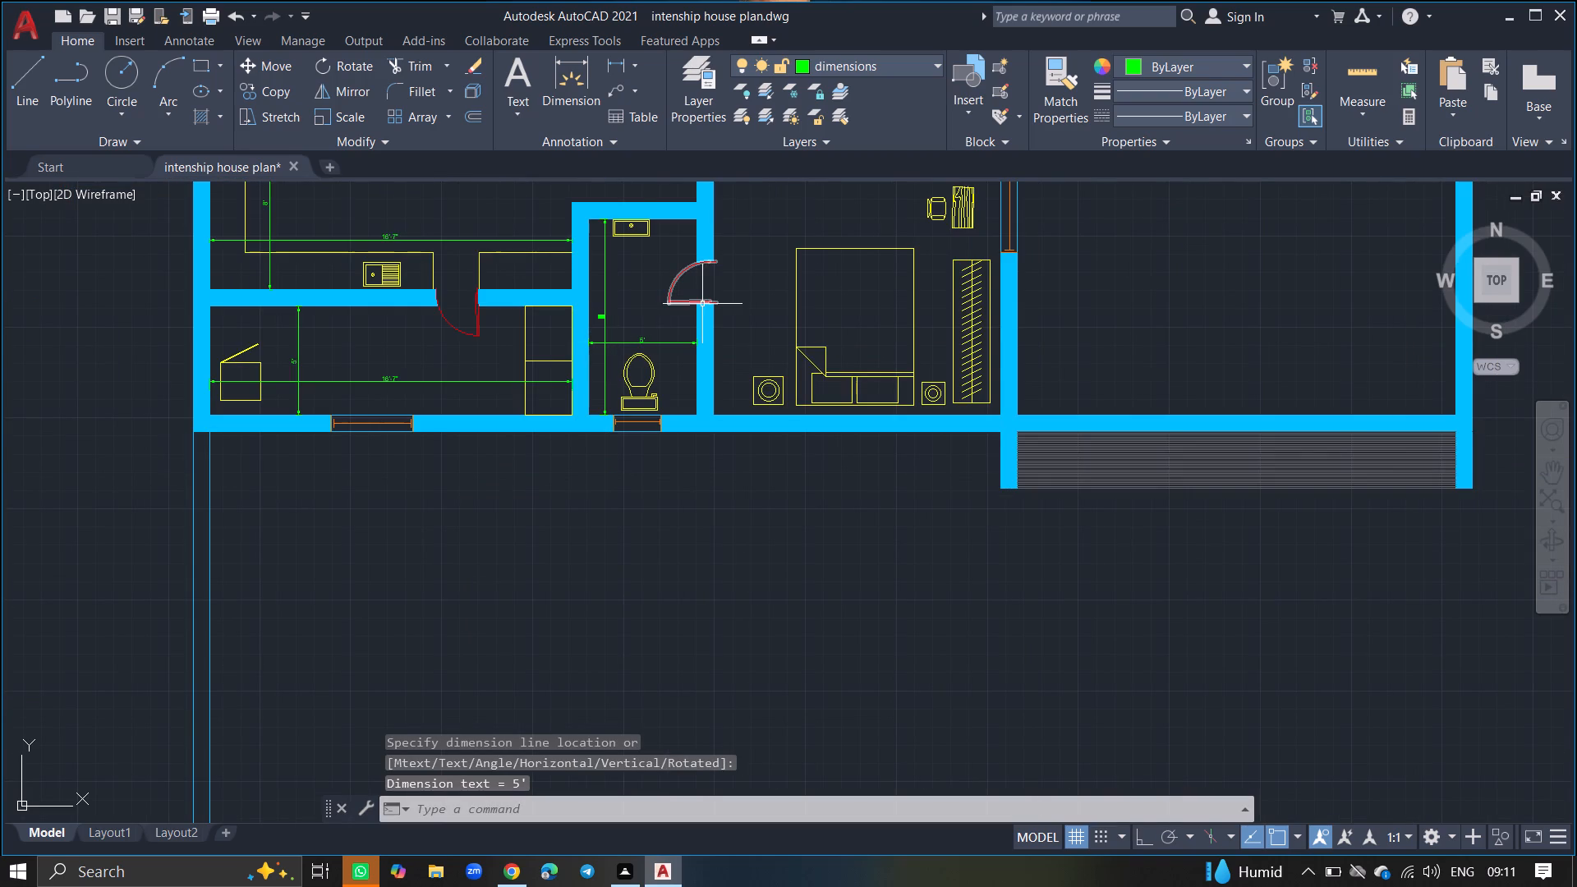
pyautogui.write('DIML')
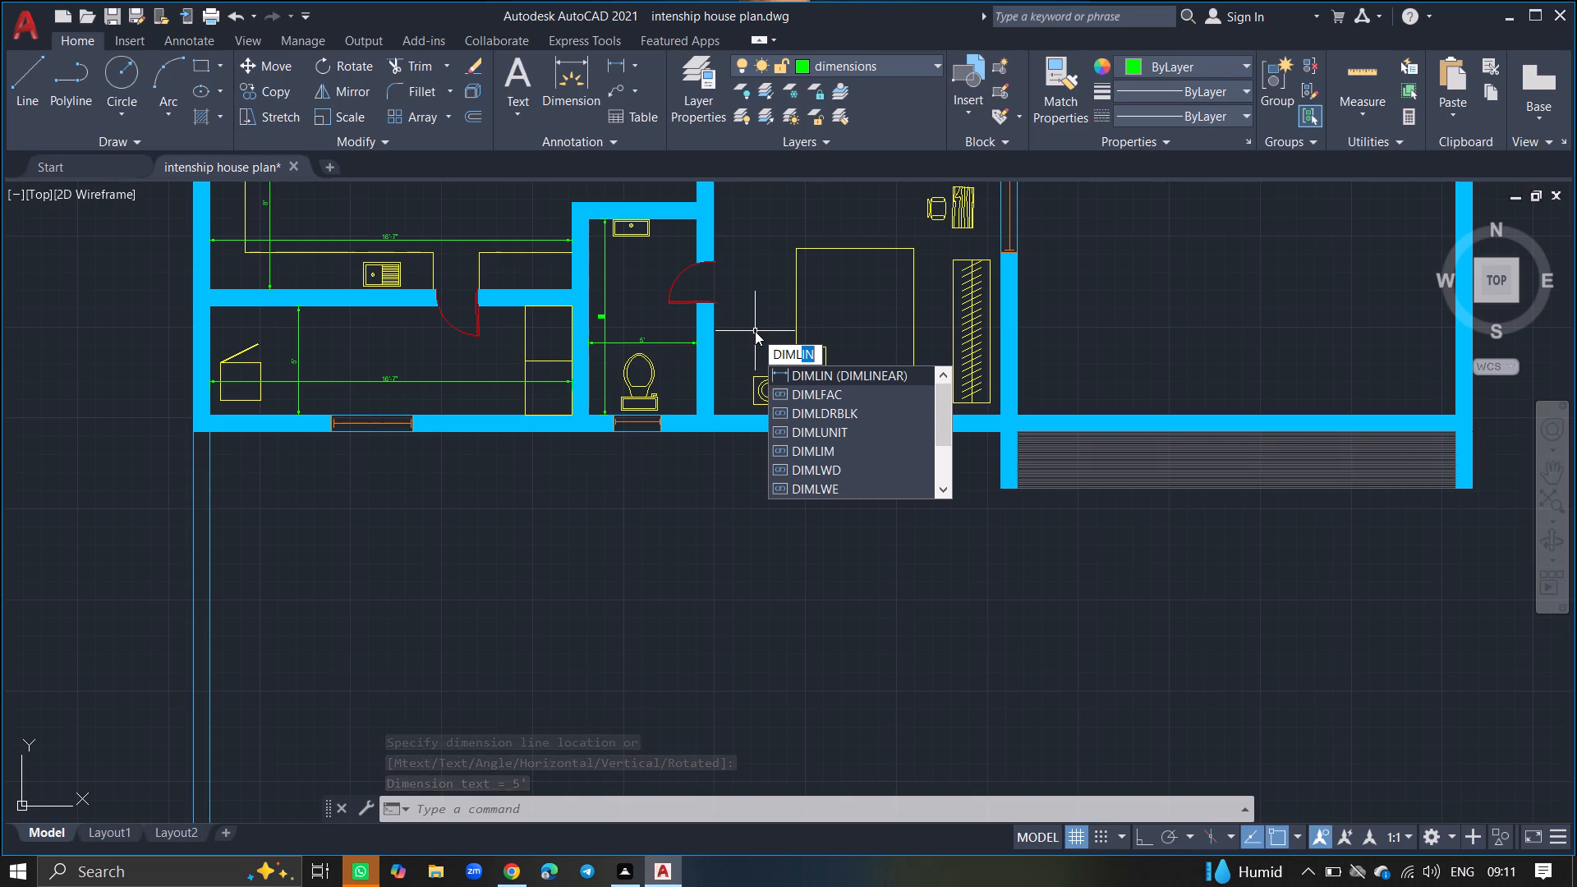
pyautogui.click(789, 370)
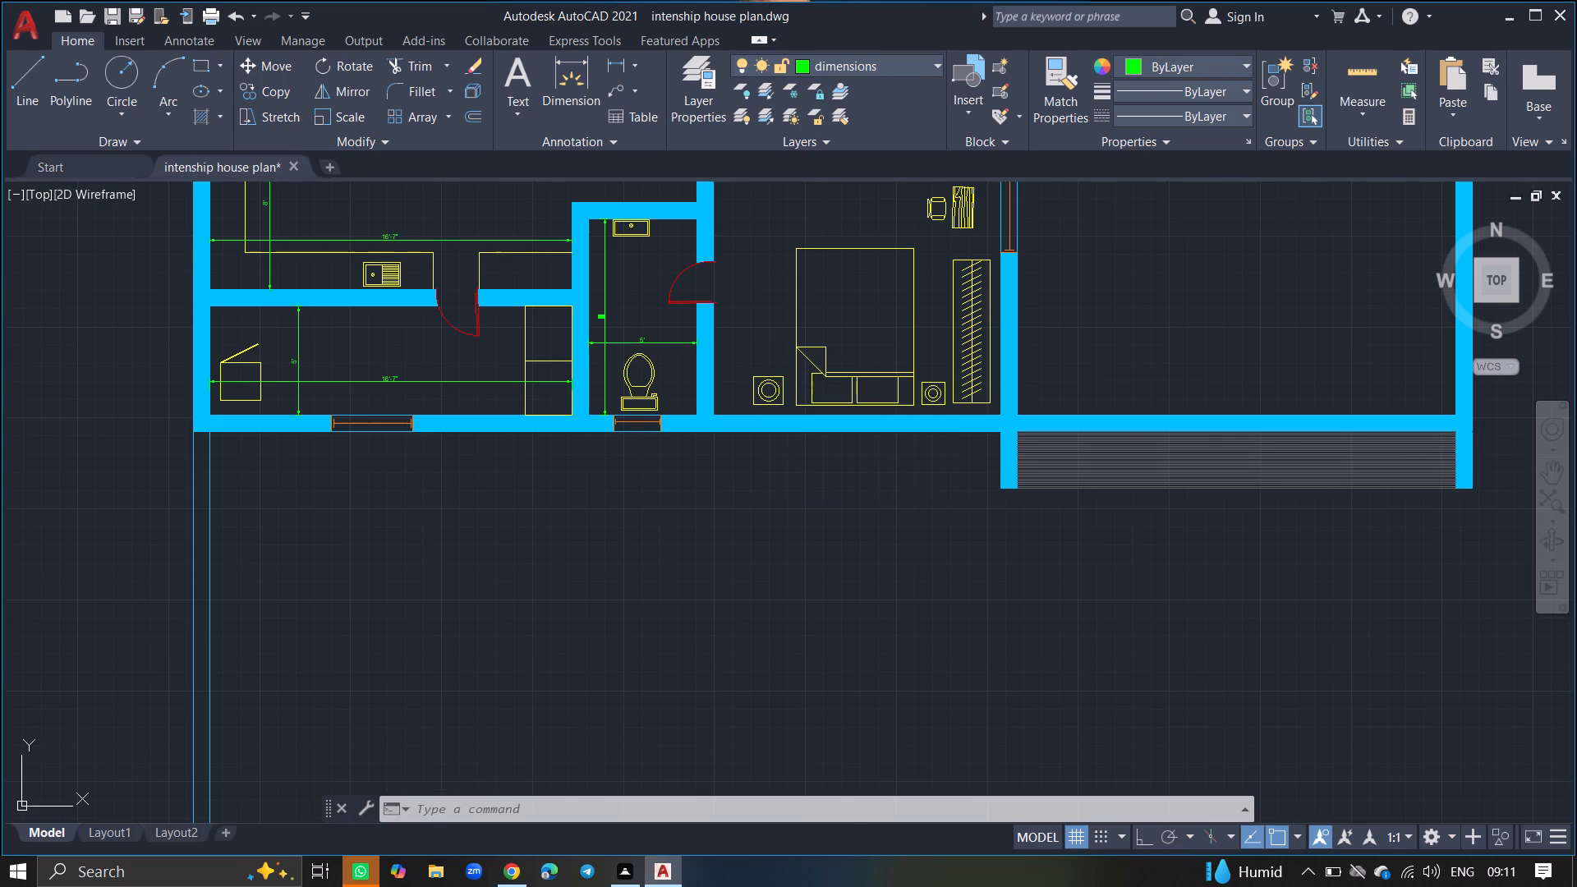
pyautogui.keyDown('ctrl'); pyautogui.scroll(-3, 789, 370); pyautogui.keyUp('ctrl')
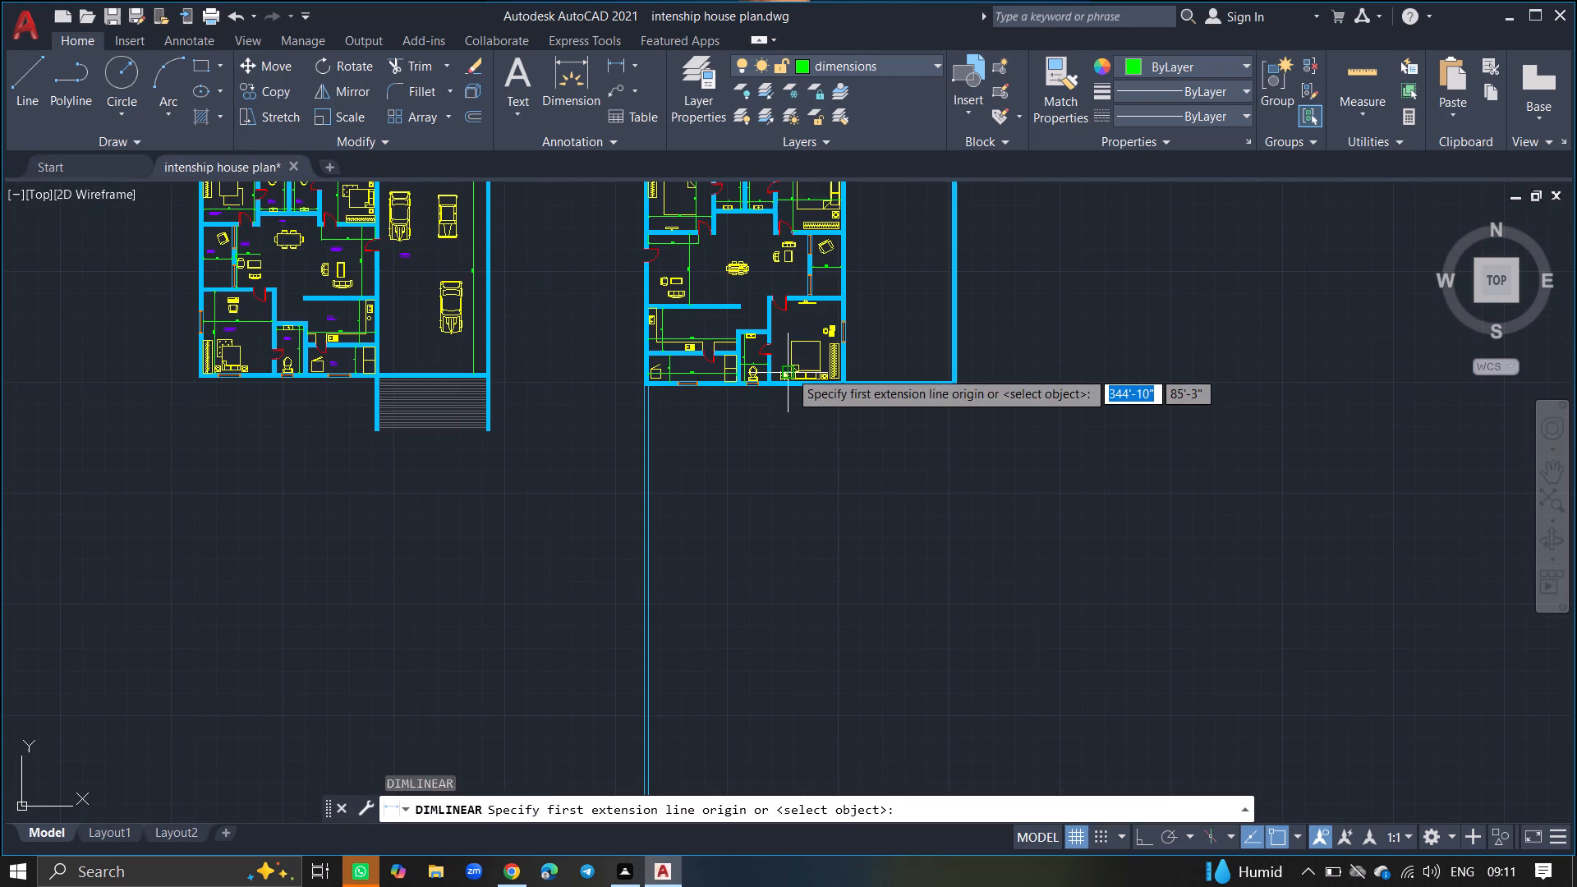
pyautogui.keyDown('ctrl'); pyautogui.scroll(3, 793, 325); pyautogui.keyUp('ctrl')
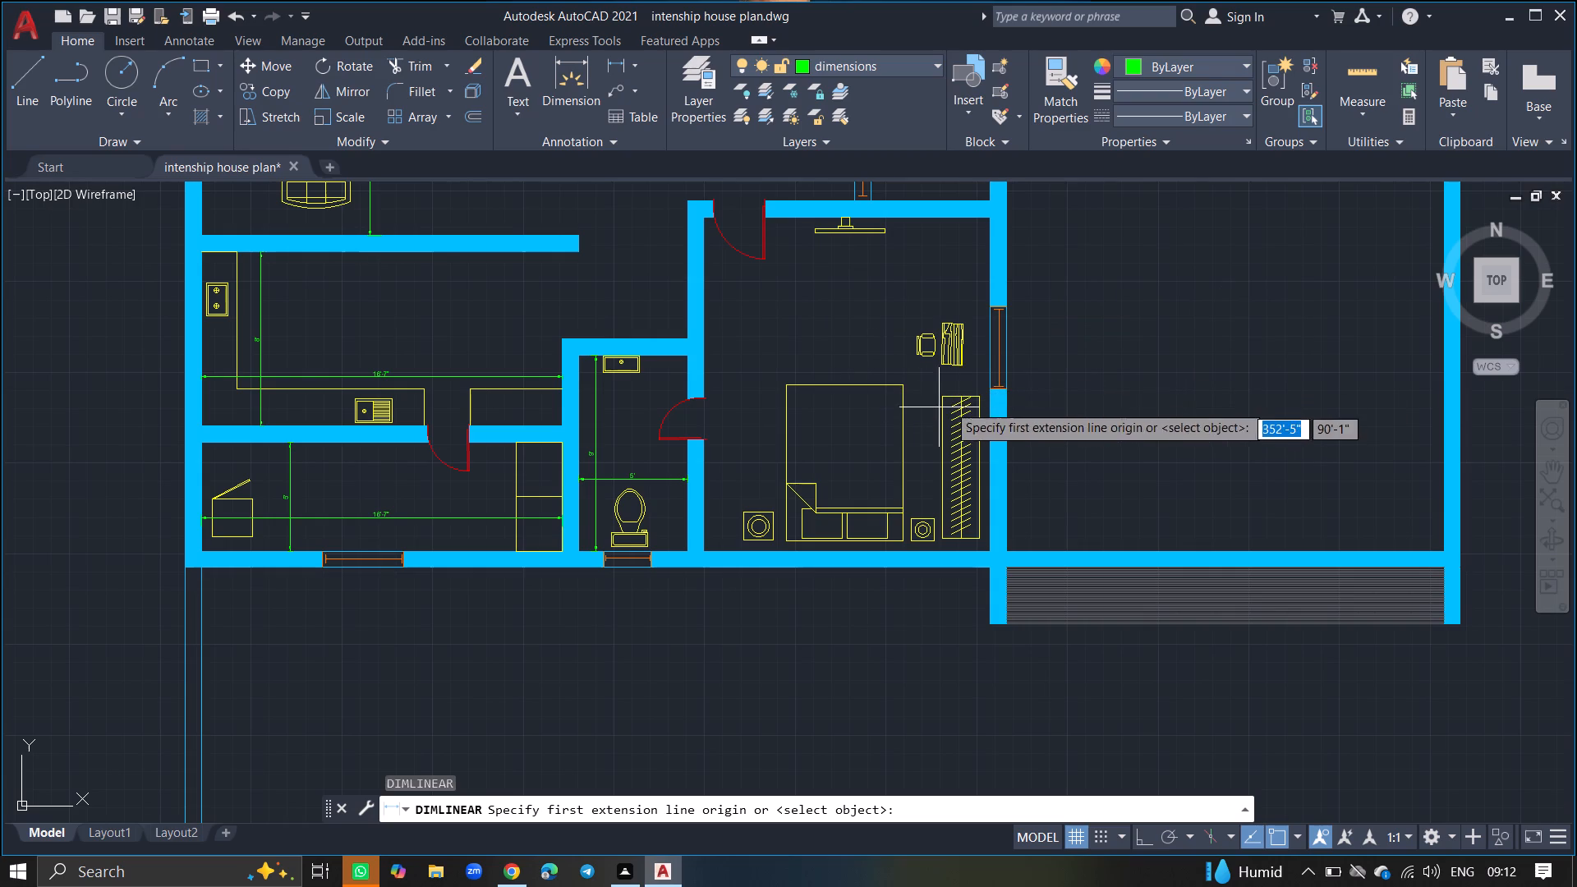
pyautogui.click(987, 379)
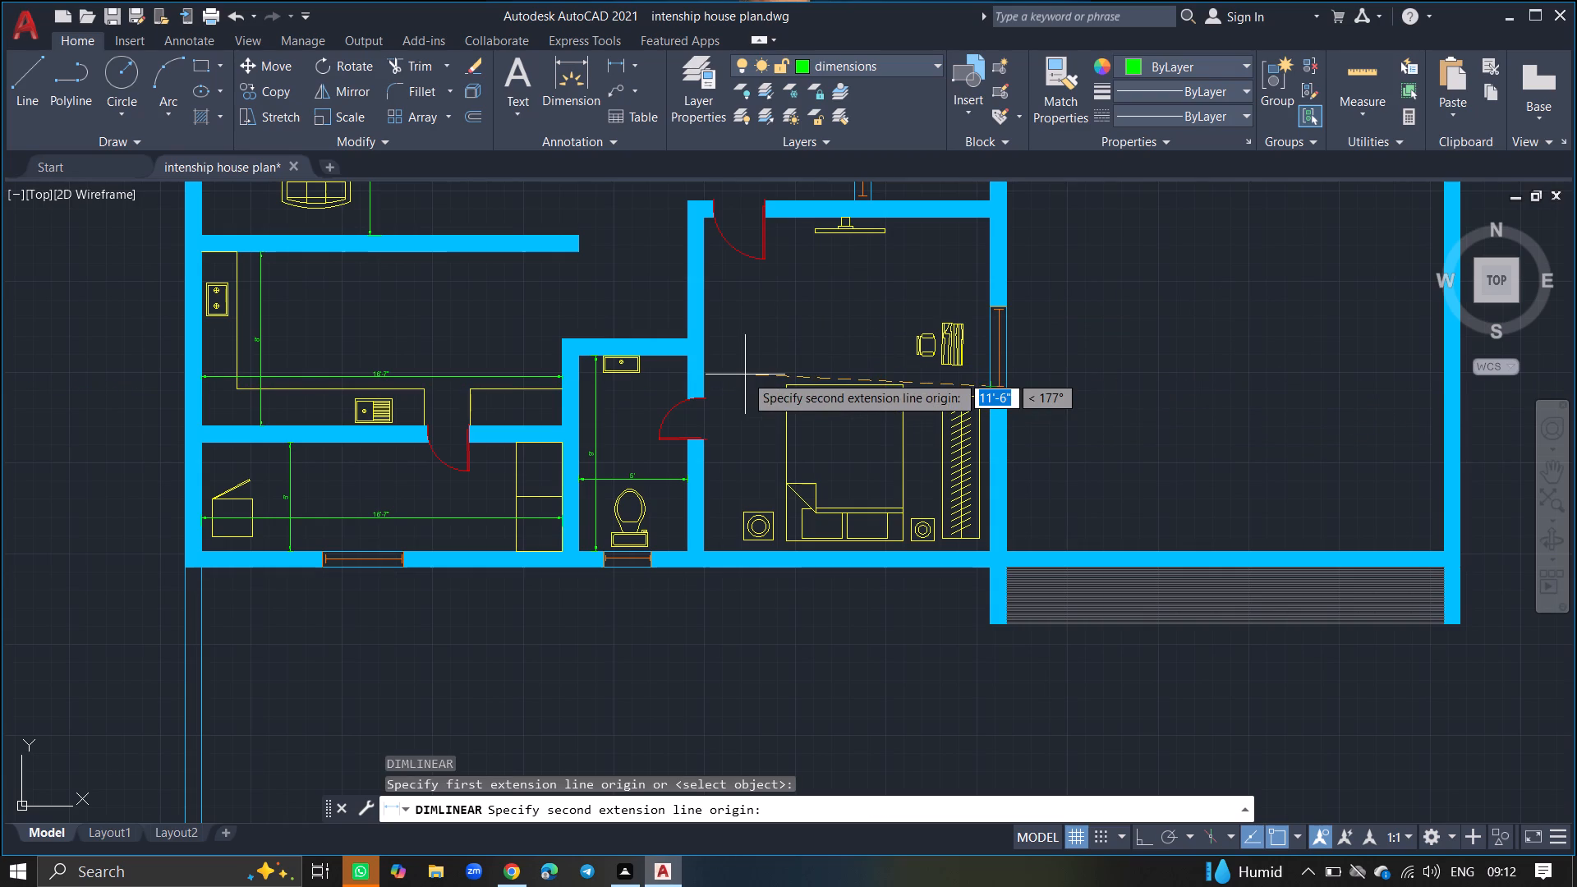
pyautogui.click(706, 381)
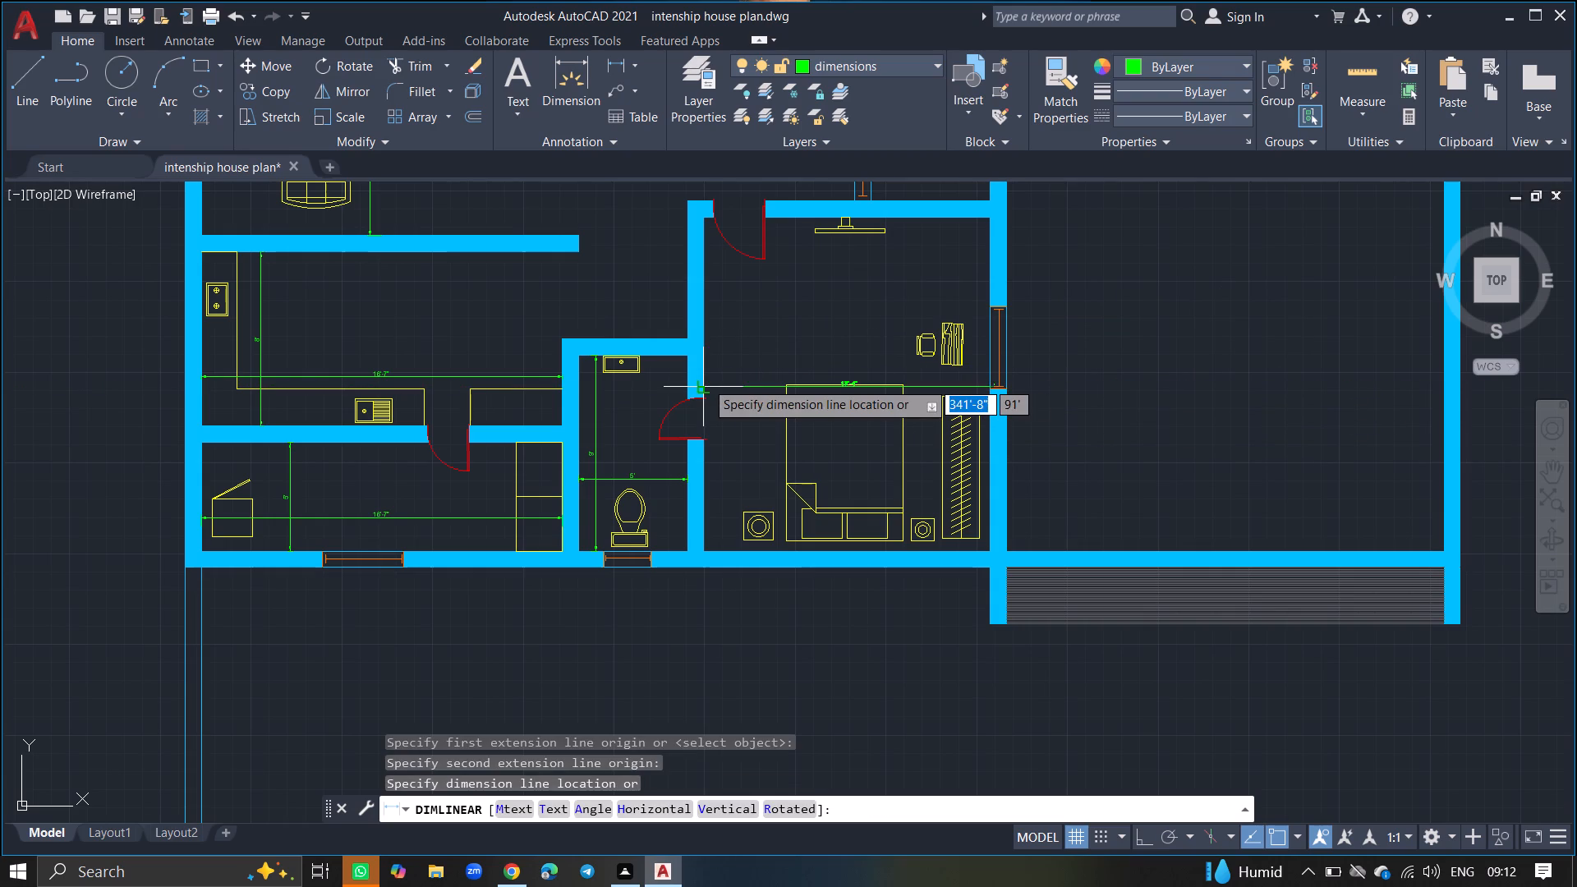
pyautogui.click(706, 374)
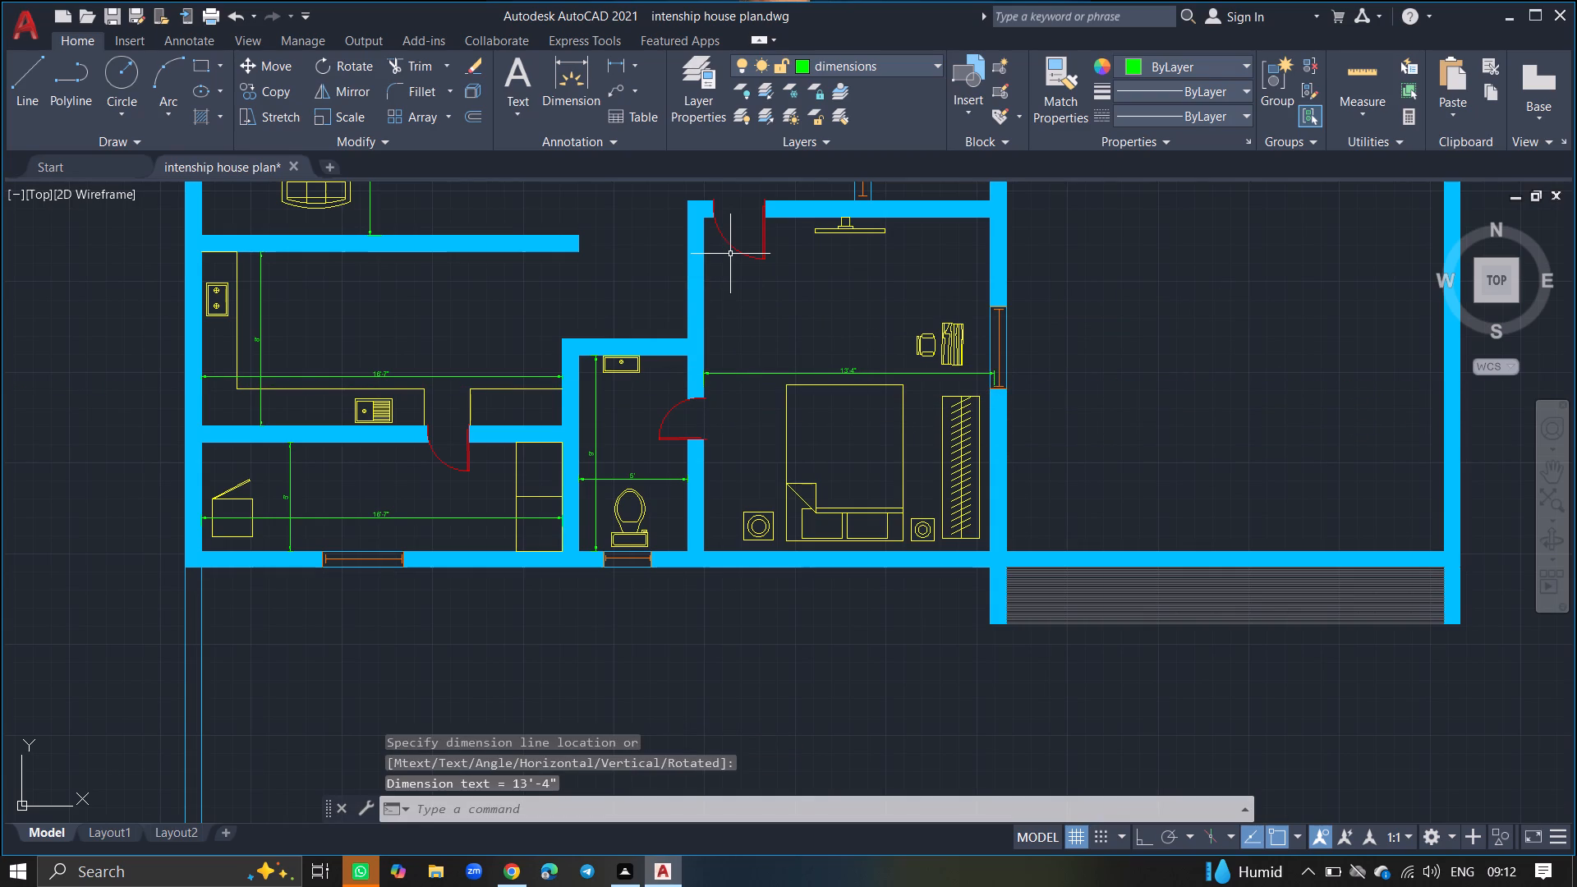
# Add a vertical linear dimension between the southeast bedroom's north and south walls, close to its west wall.
pyautogui.keyDown('ctrl'); pyautogui.scroll(1, 730, 254); pyautogui.keyUp('ctrl')
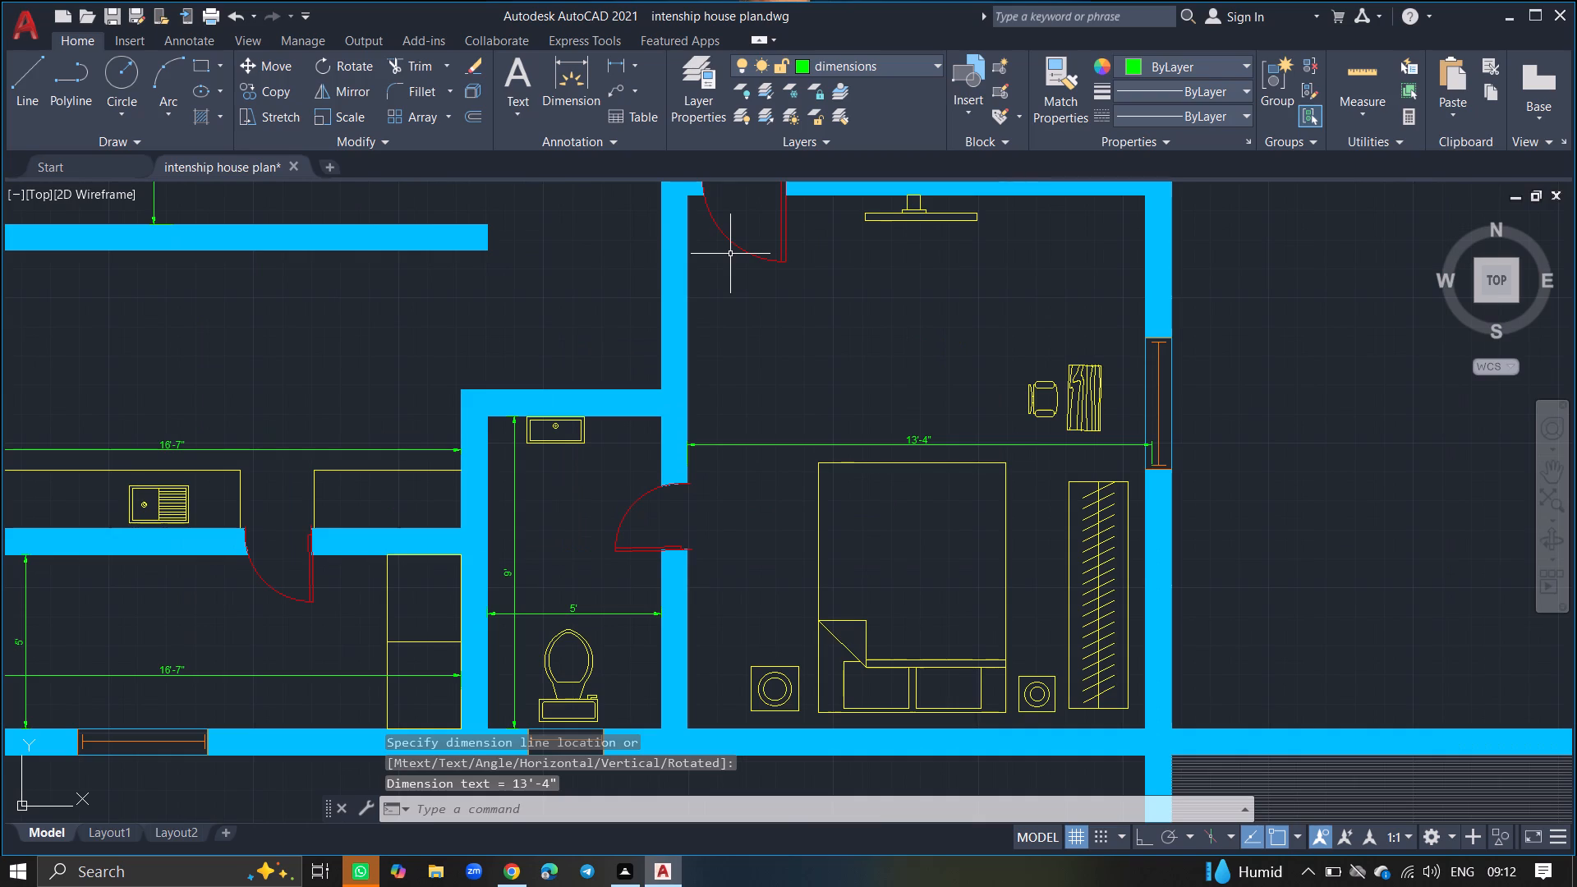
pyautogui.write('DIML')
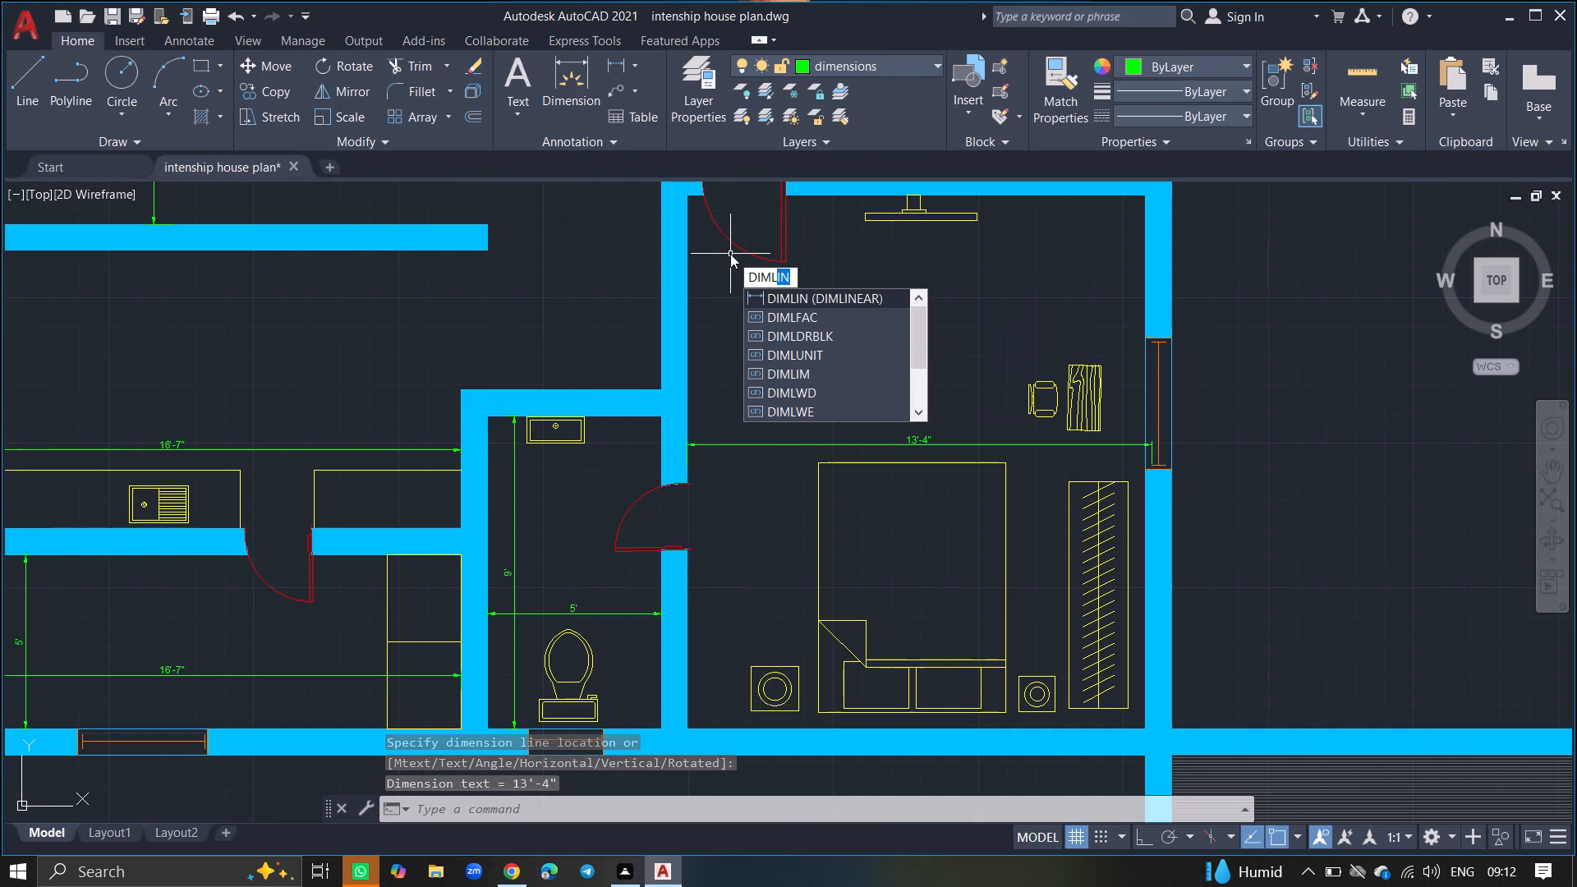
pyautogui.click(811, 296)
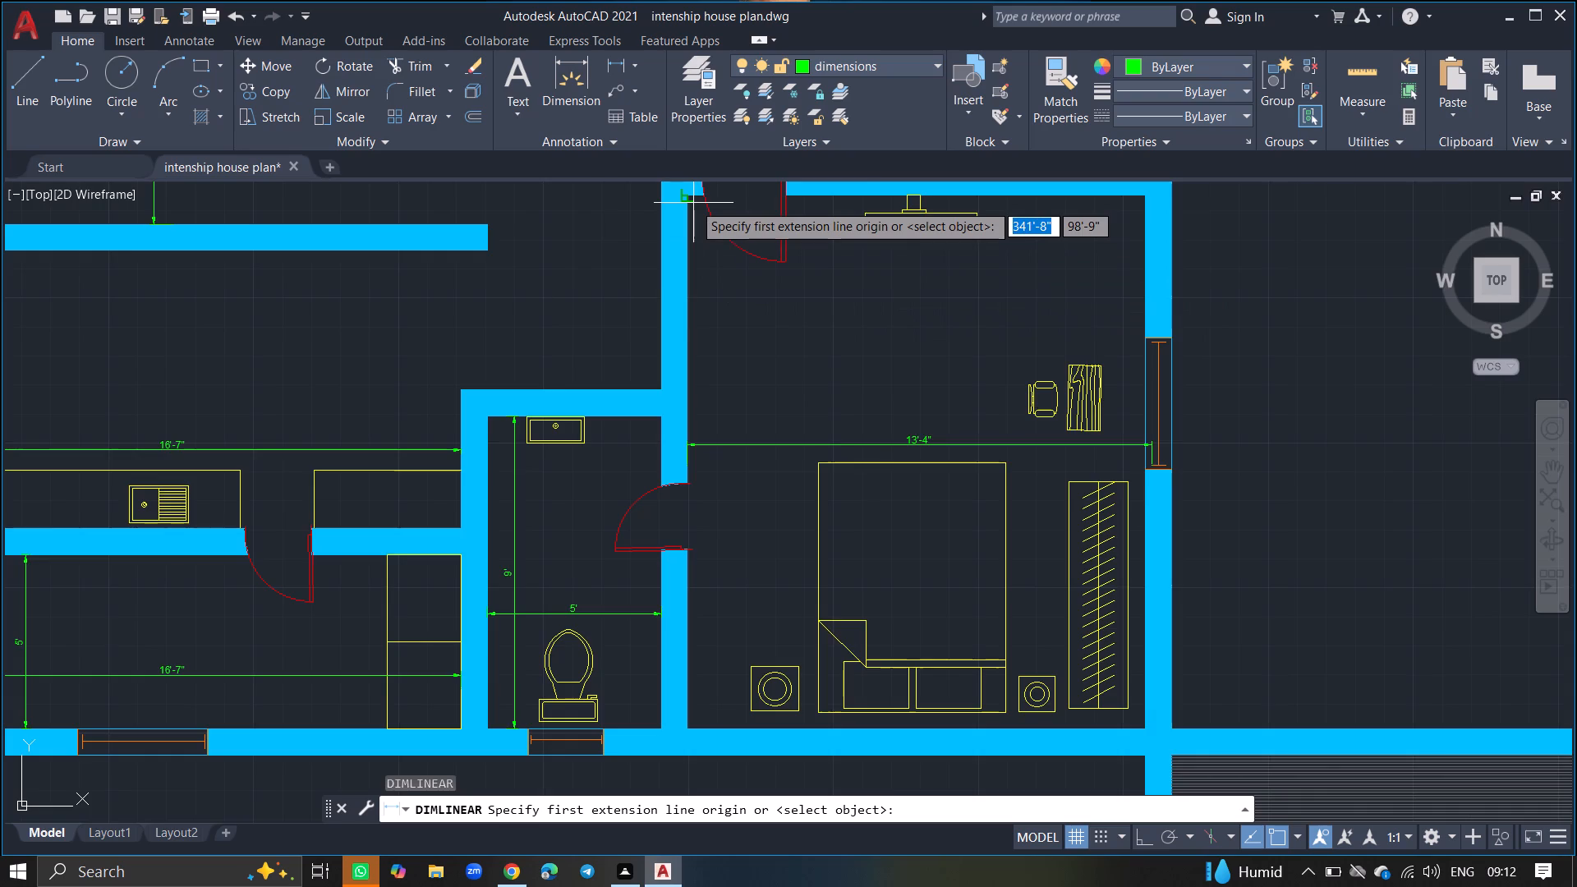
pyautogui.keyDown('ctrl'); pyautogui.scroll(3, 693, 203); pyautogui.keyUp('ctrl')
pyautogui.keyDown('ctrl'); pyautogui.scroll(-2, 695, 274); pyautogui.keyUp('ctrl')
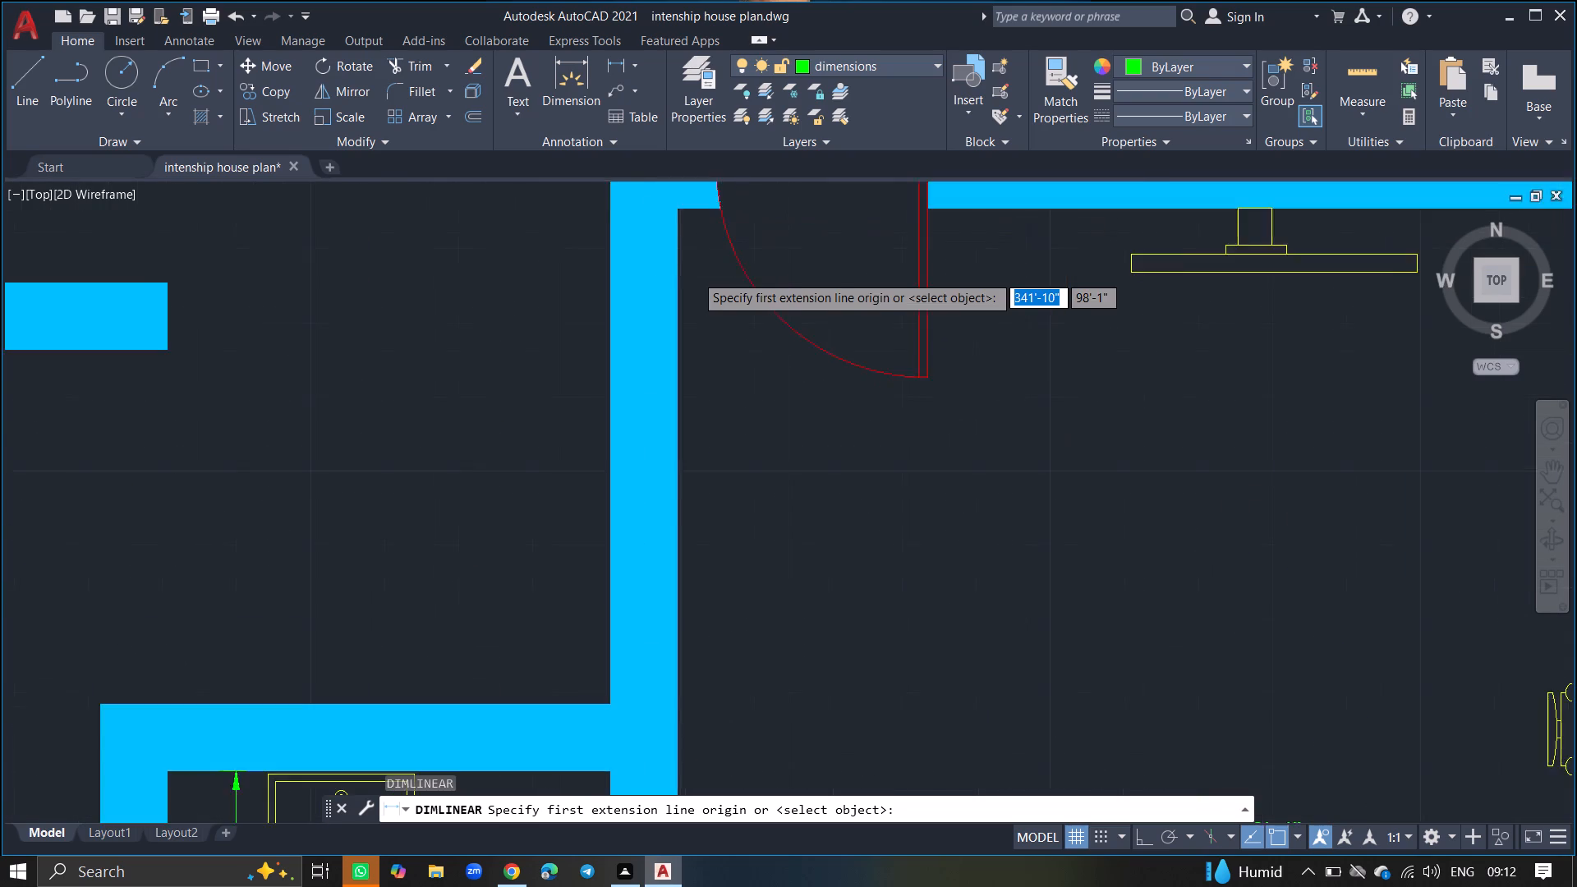
pyautogui.keyDown('ctrl'); pyautogui.scroll(-2, 695, 274); pyautogui.keyUp('ctrl')
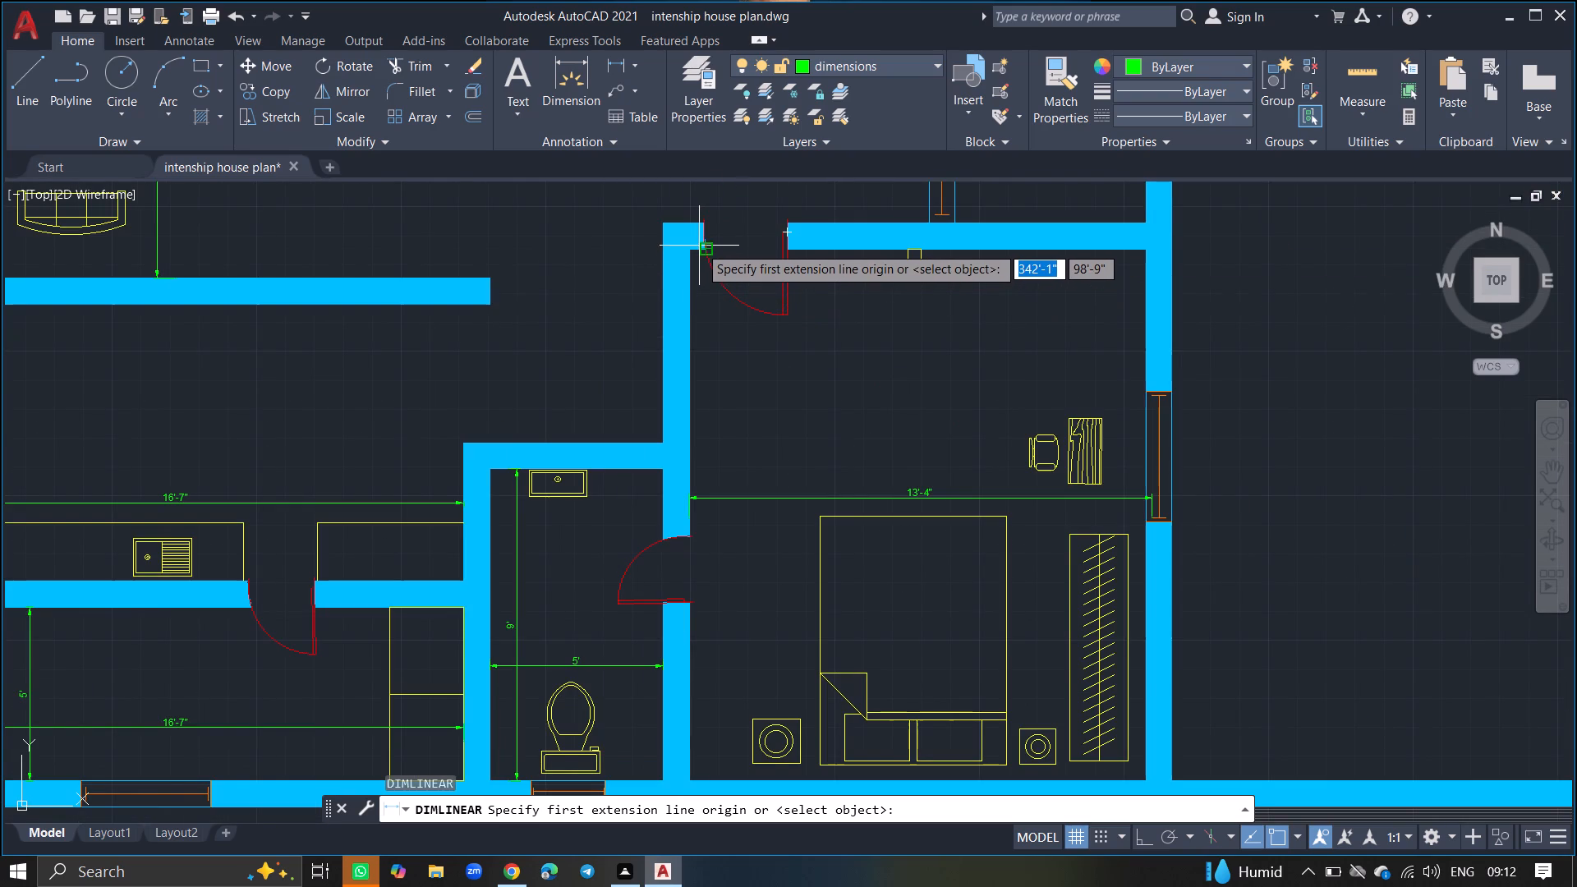
pyautogui.keyDown('ctrl'); pyautogui.scroll(4, 688, 223); pyautogui.keyUp('ctrl')
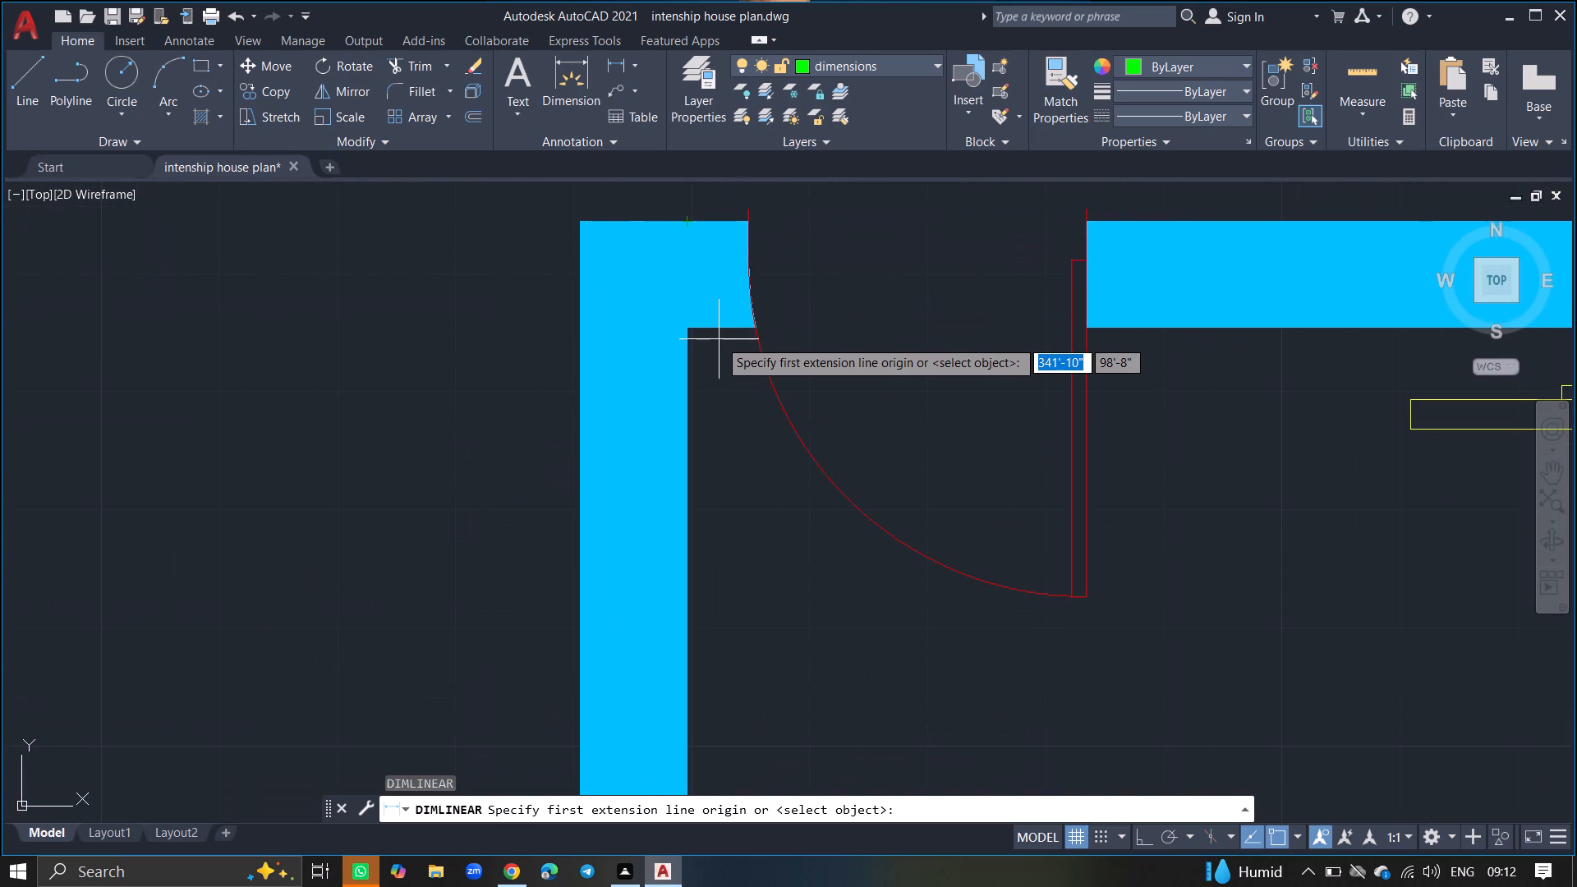
pyautogui.moveTo(720, 327); pyautogui.dragTo(721, 416)
pyautogui.keyDown('ctrl'); pyautogui.scroll(-3, 721, 416); pyautogui.keyUp('ctrl')
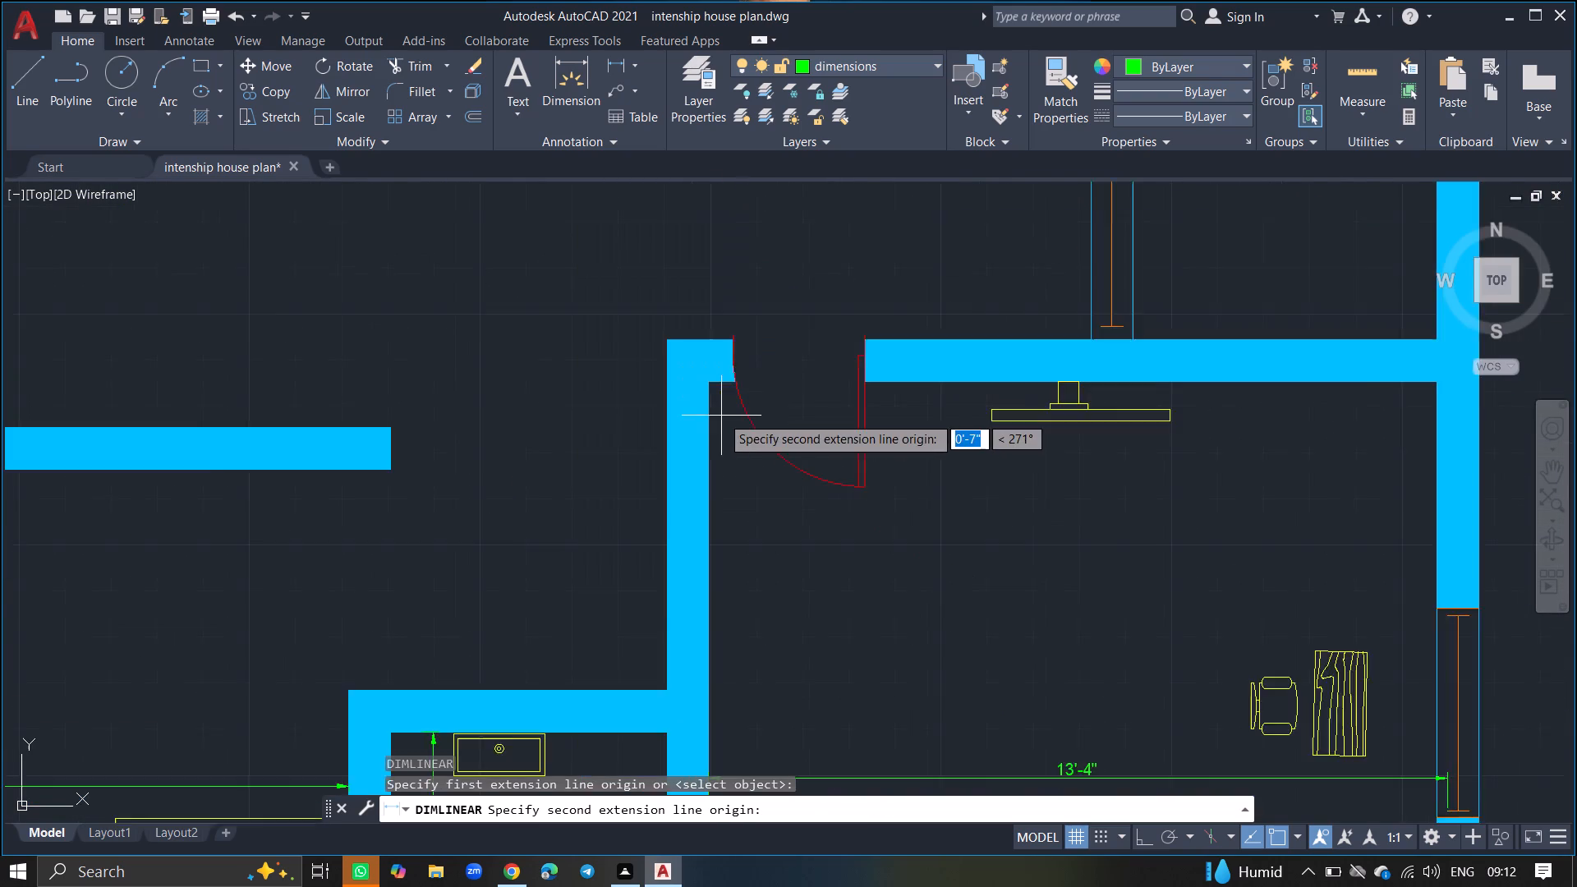
pyautogui.keyDown('ctrl'); pyautogui.scroll(-1, 721, 416); pyautogui.keyUp('ctrl')
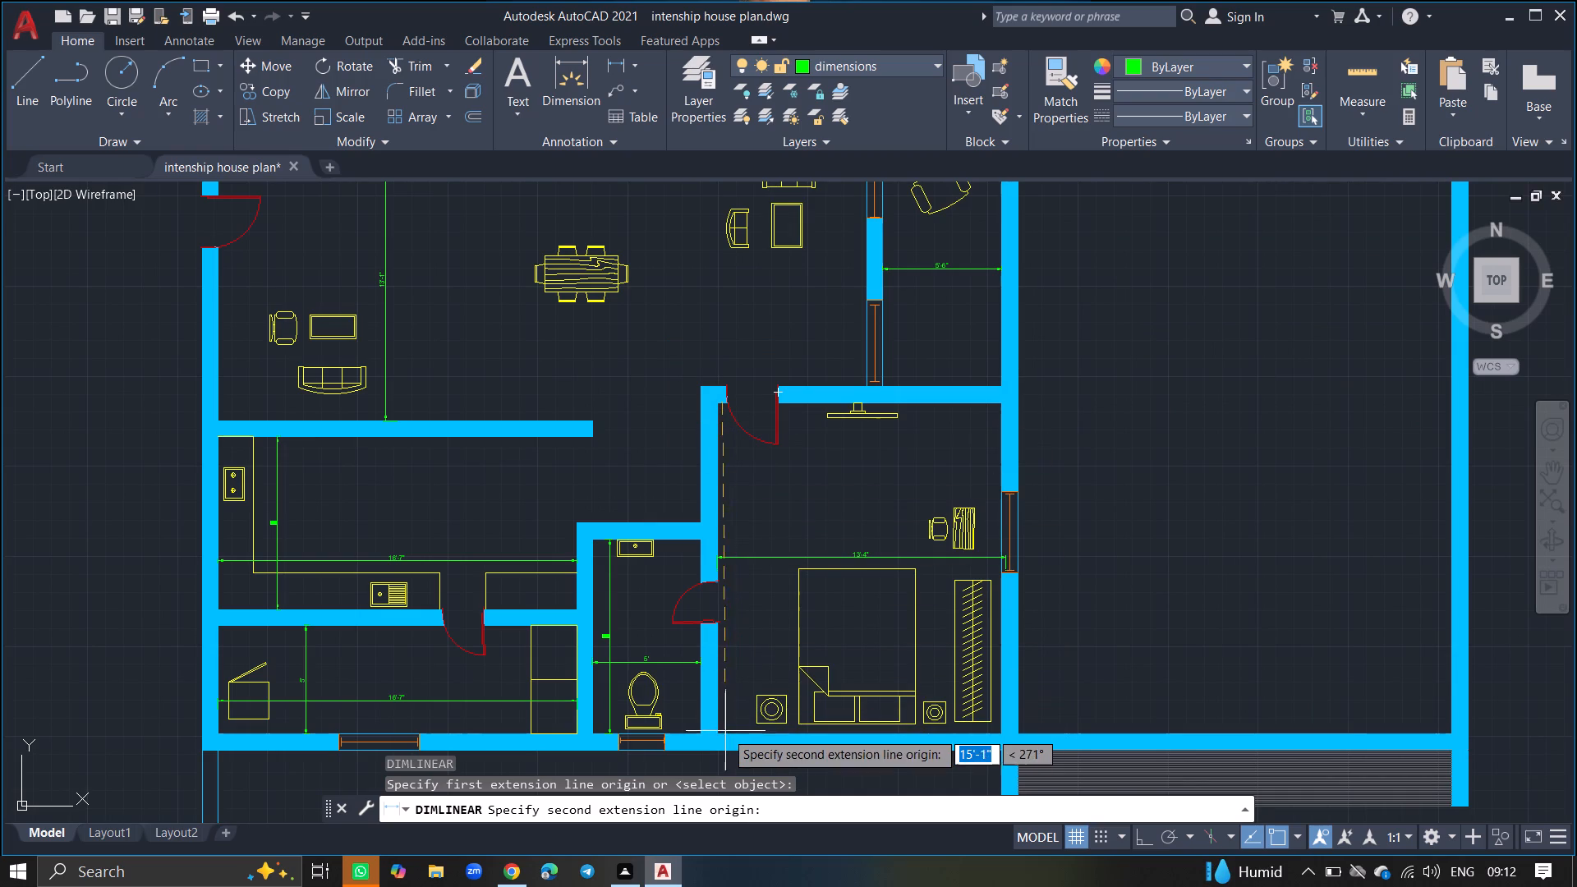
pyautogui.click(732, 731)
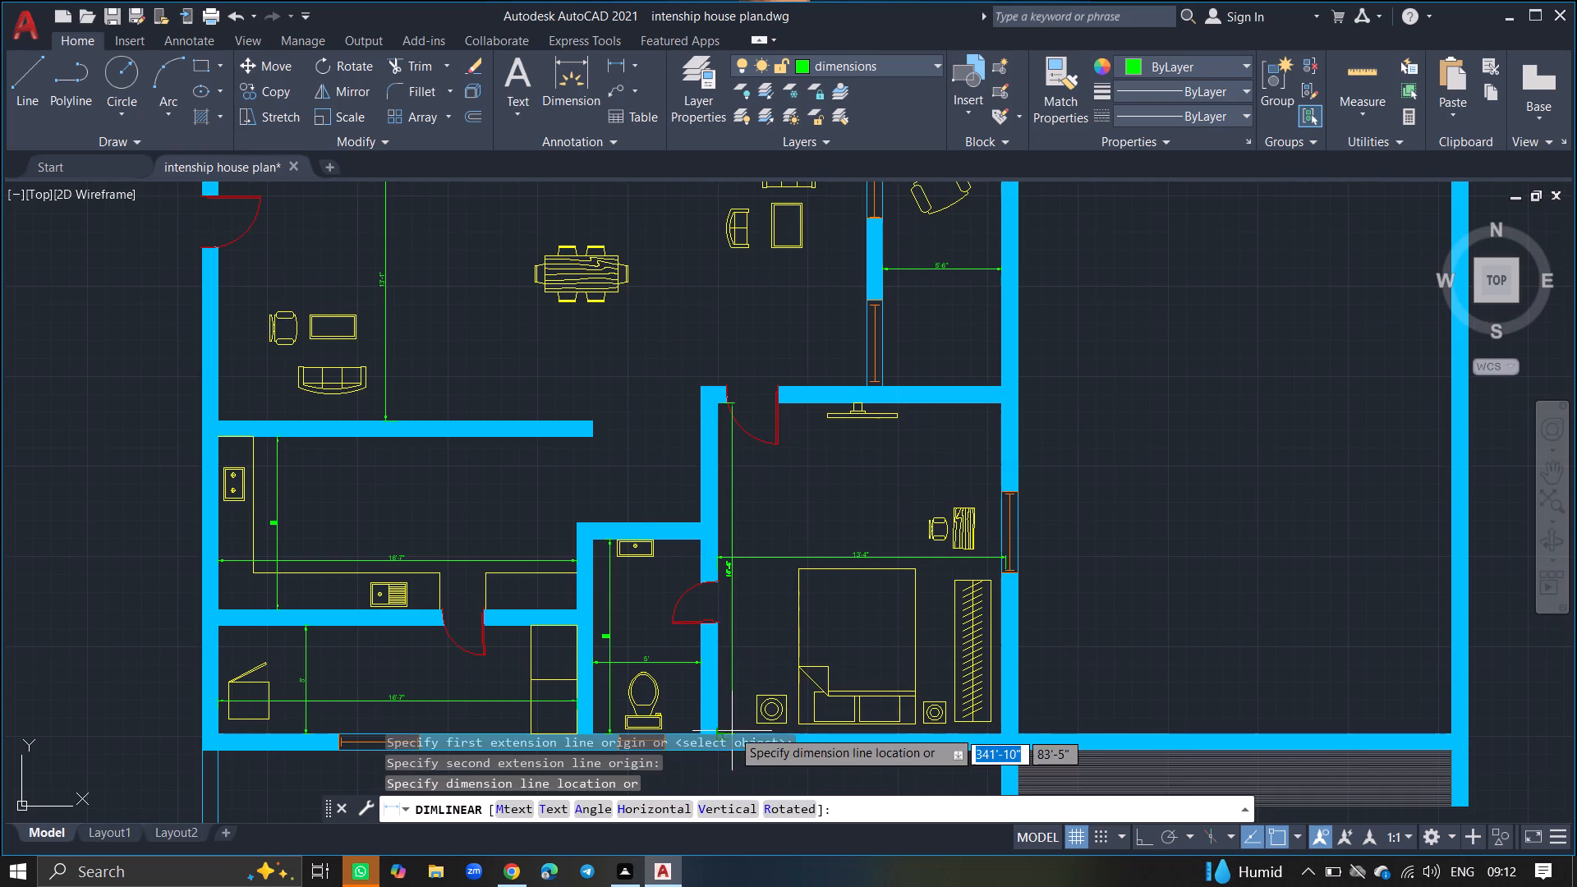
pyautogui.click(748, 678)
# Add a horizontal linear dimension across the southern opening of the recess below the two northern bathrooms, between its west and east walls.
pyautogui.keyDown('ctrl'); pyautogui.scroll(-2, 783, 506); pyautogui.keyUp('ctrl')
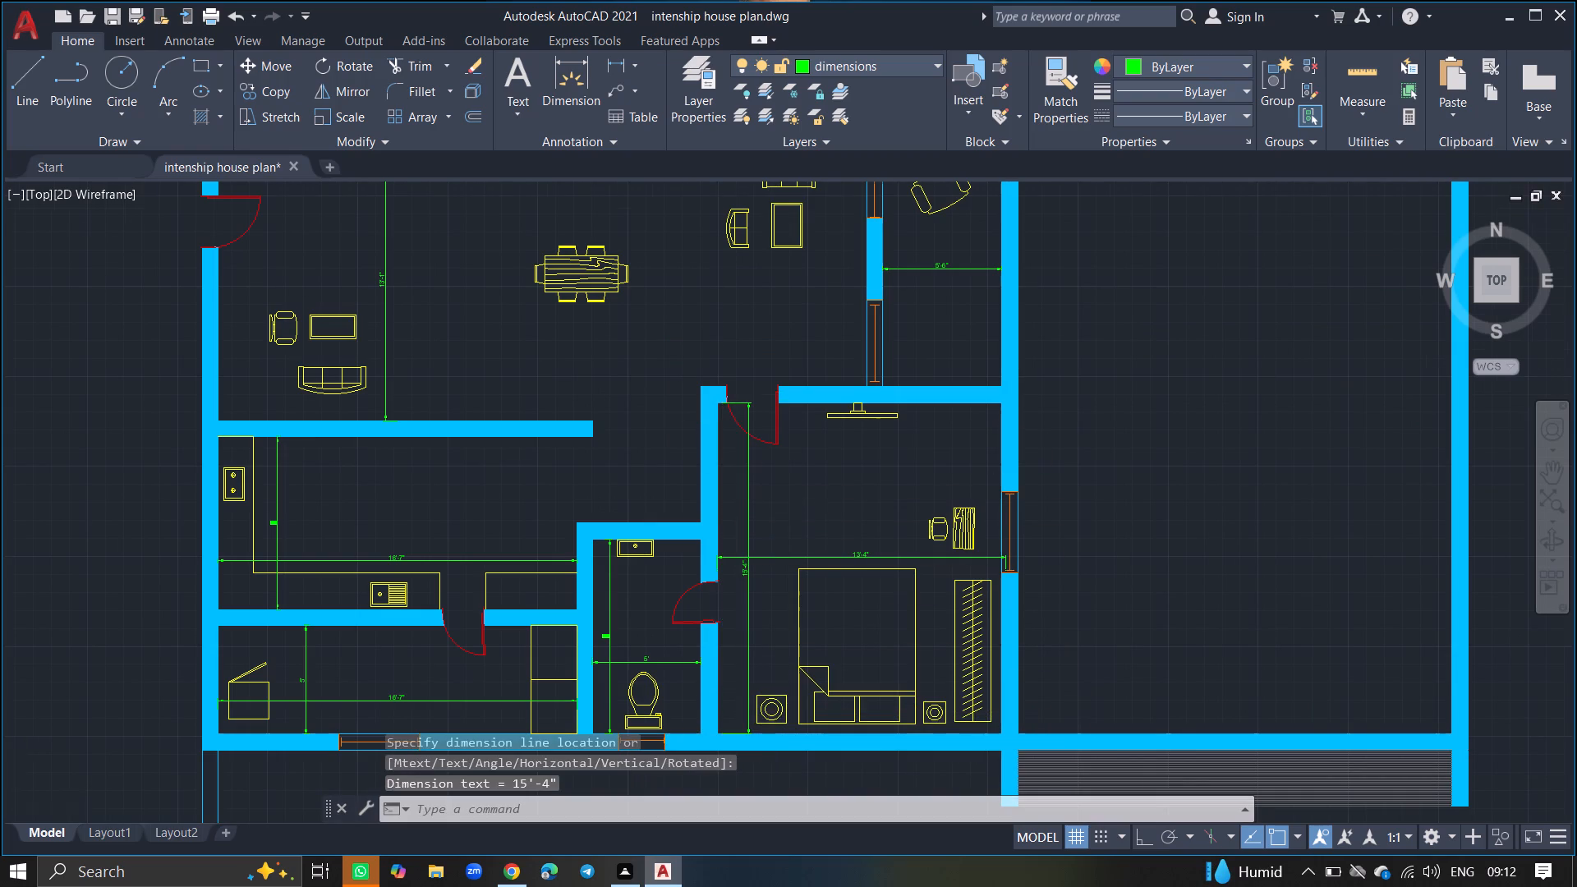
pyautogui.keyDown('ctrl'); pyautogui.scroll(-1, 783, 506); pyautogui.keyUp('ctrl')
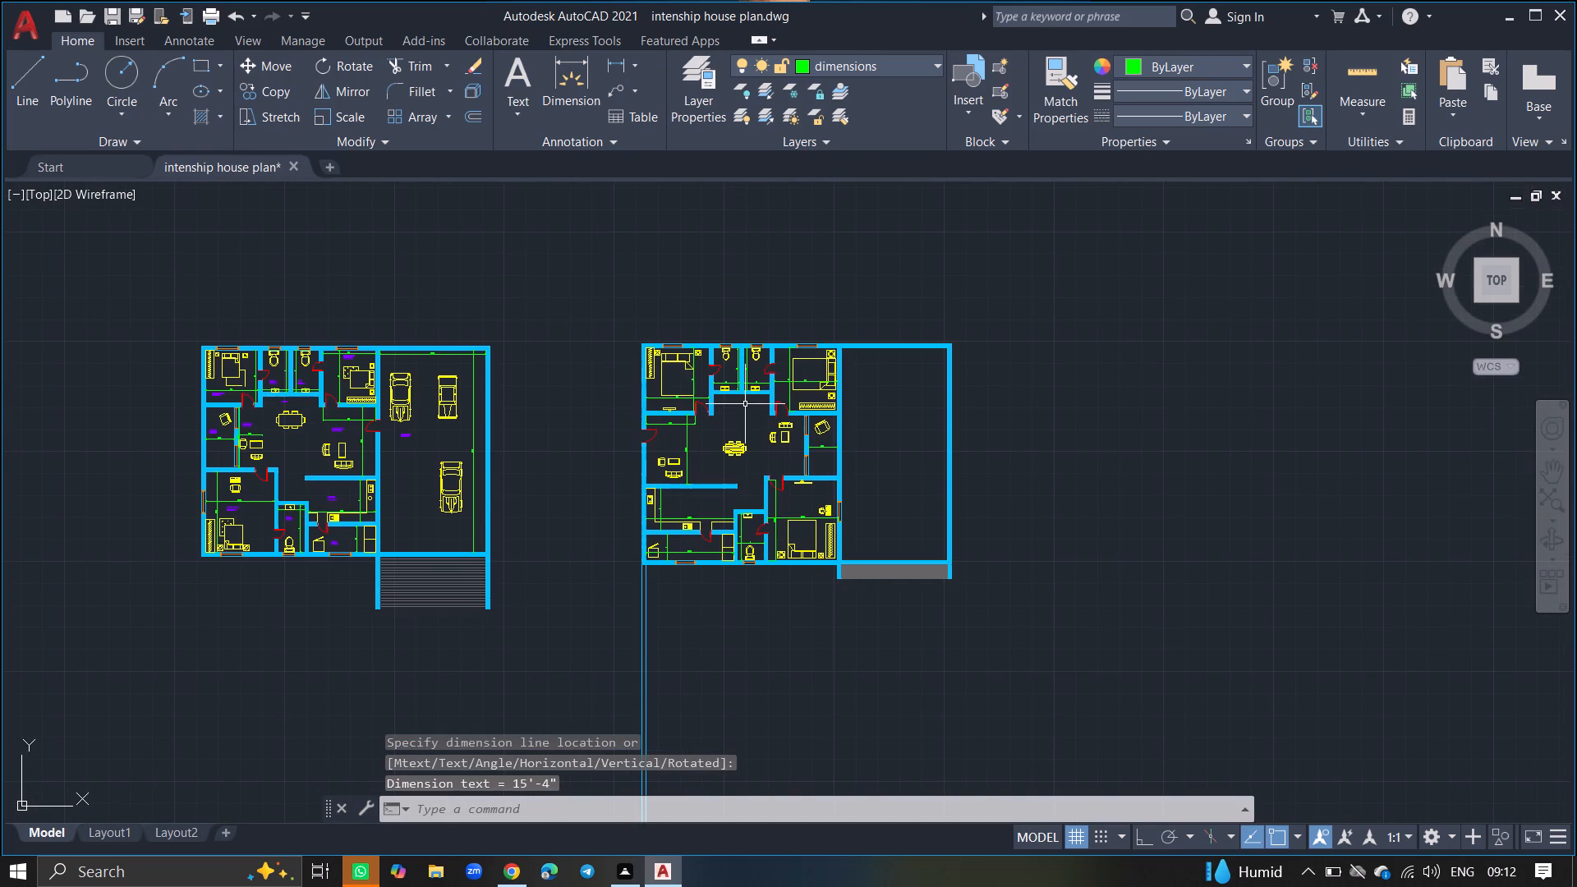
pyautogui.keyDown('ctrl'); pyautogui.scroll(2, 745, 404); pyautogui.keyUp('ctrl')
pyautogui.write('DIML')
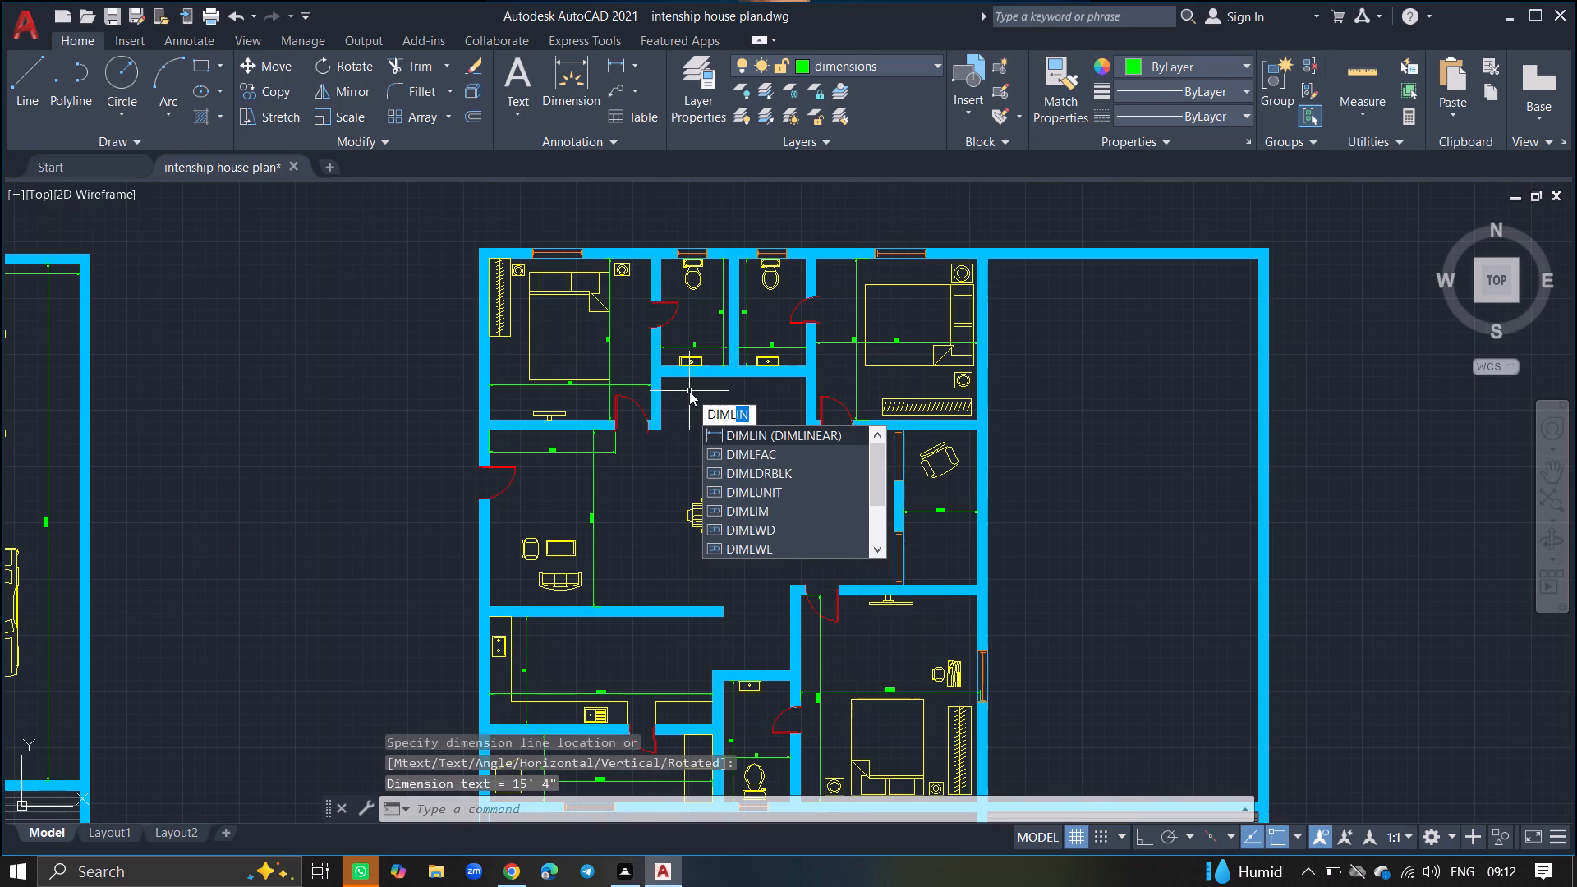
pyautogui.click(741, 434)
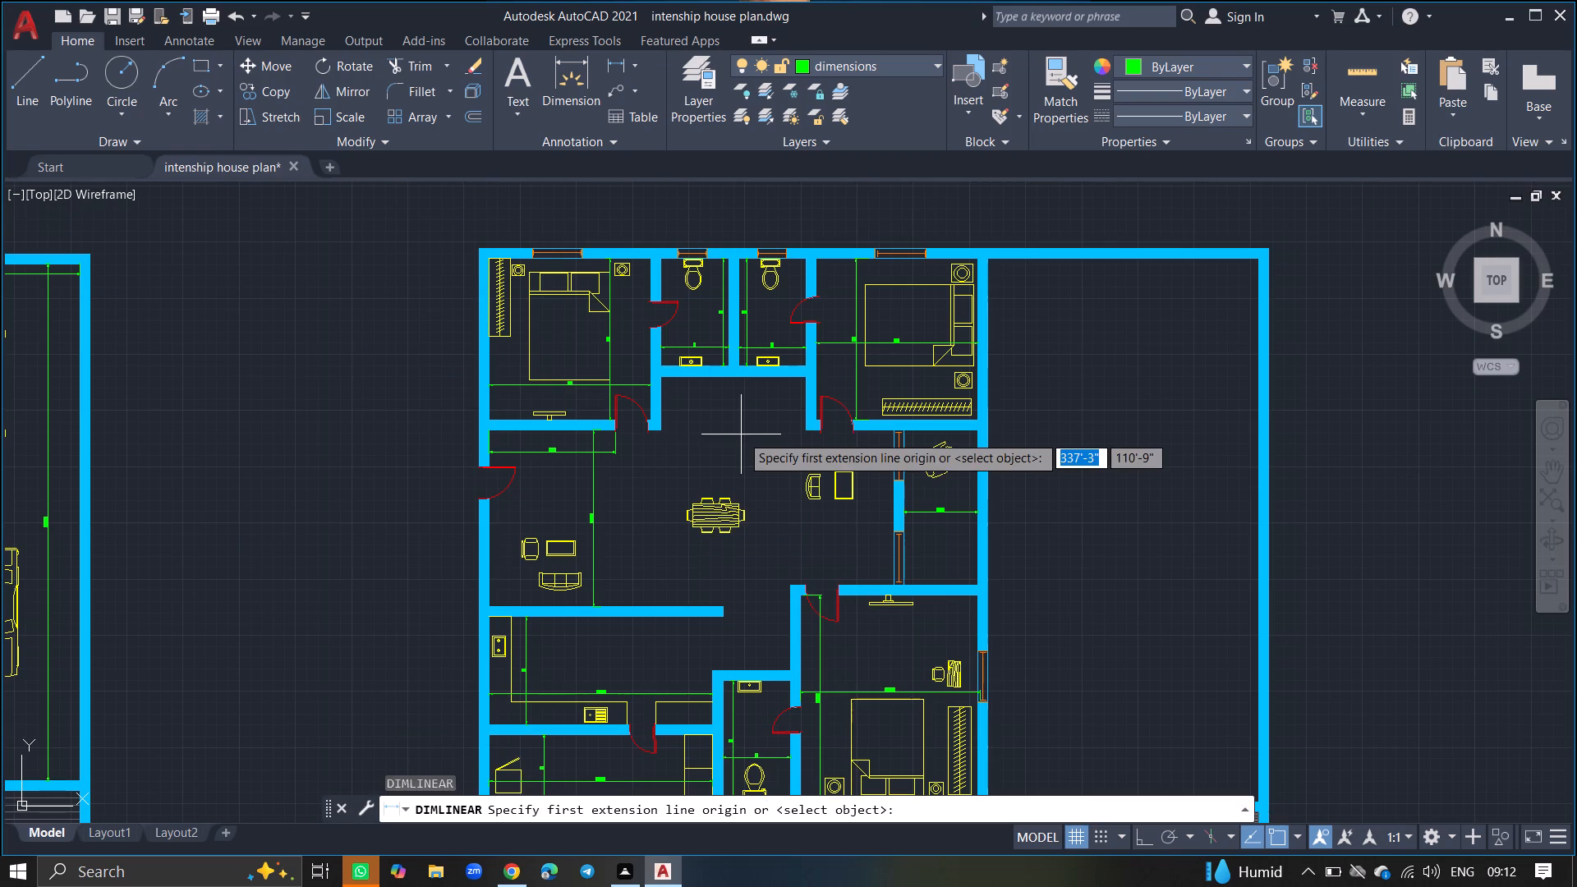
pyautogui.keyDown('ctrl'); pyautogui.scroll(4, 741, 434); pyautogui.keyUp('ctrl')
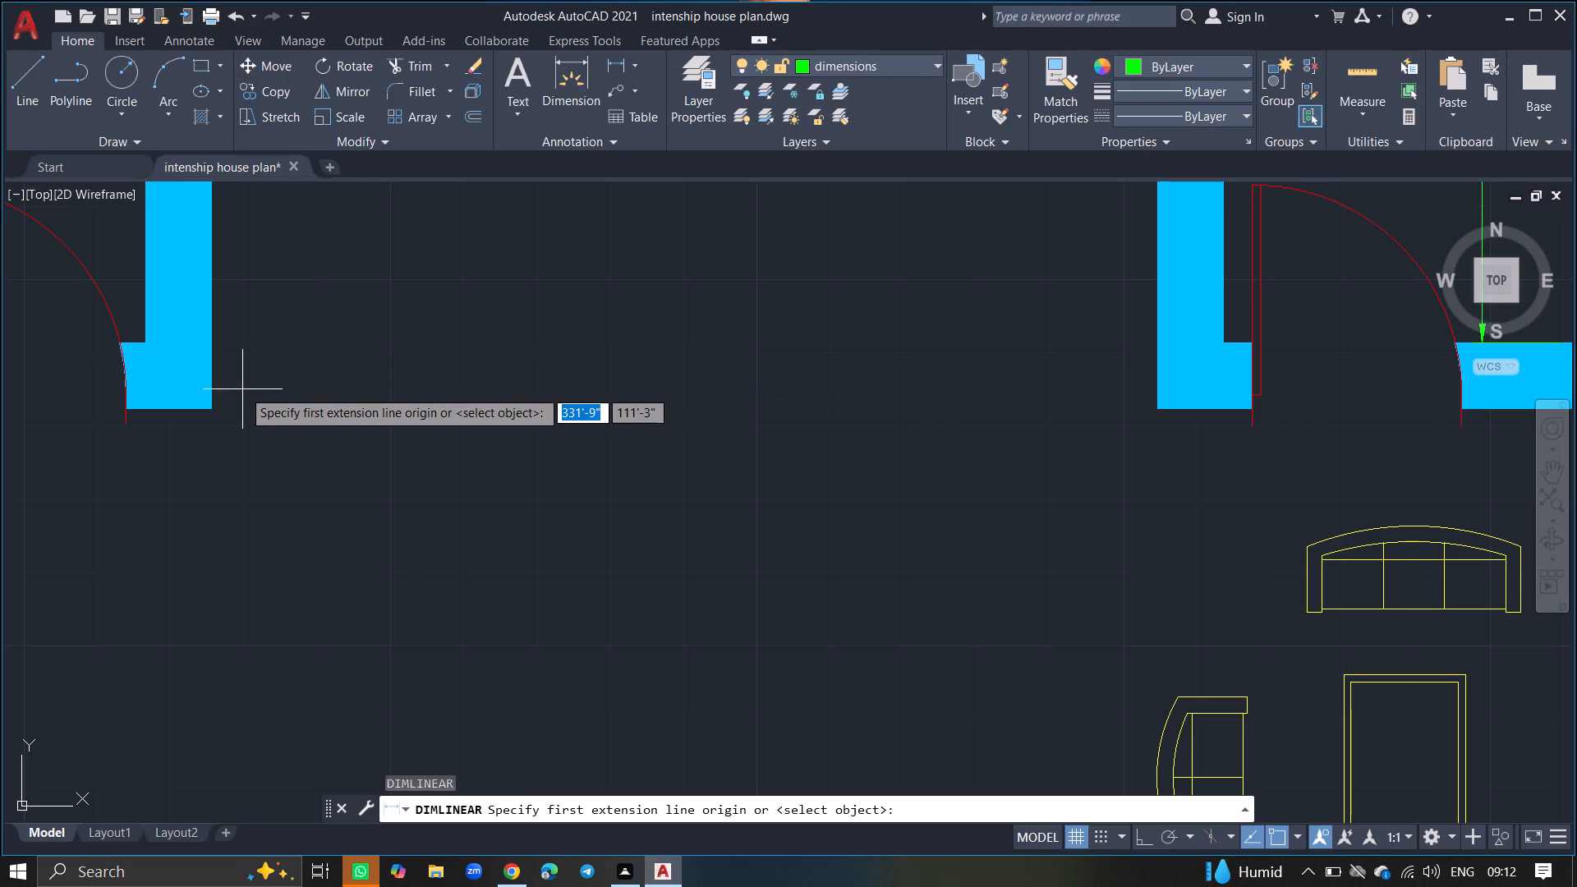
pyautogui.moveTo(214, 388); pyautogui.dragTo(793, 378)
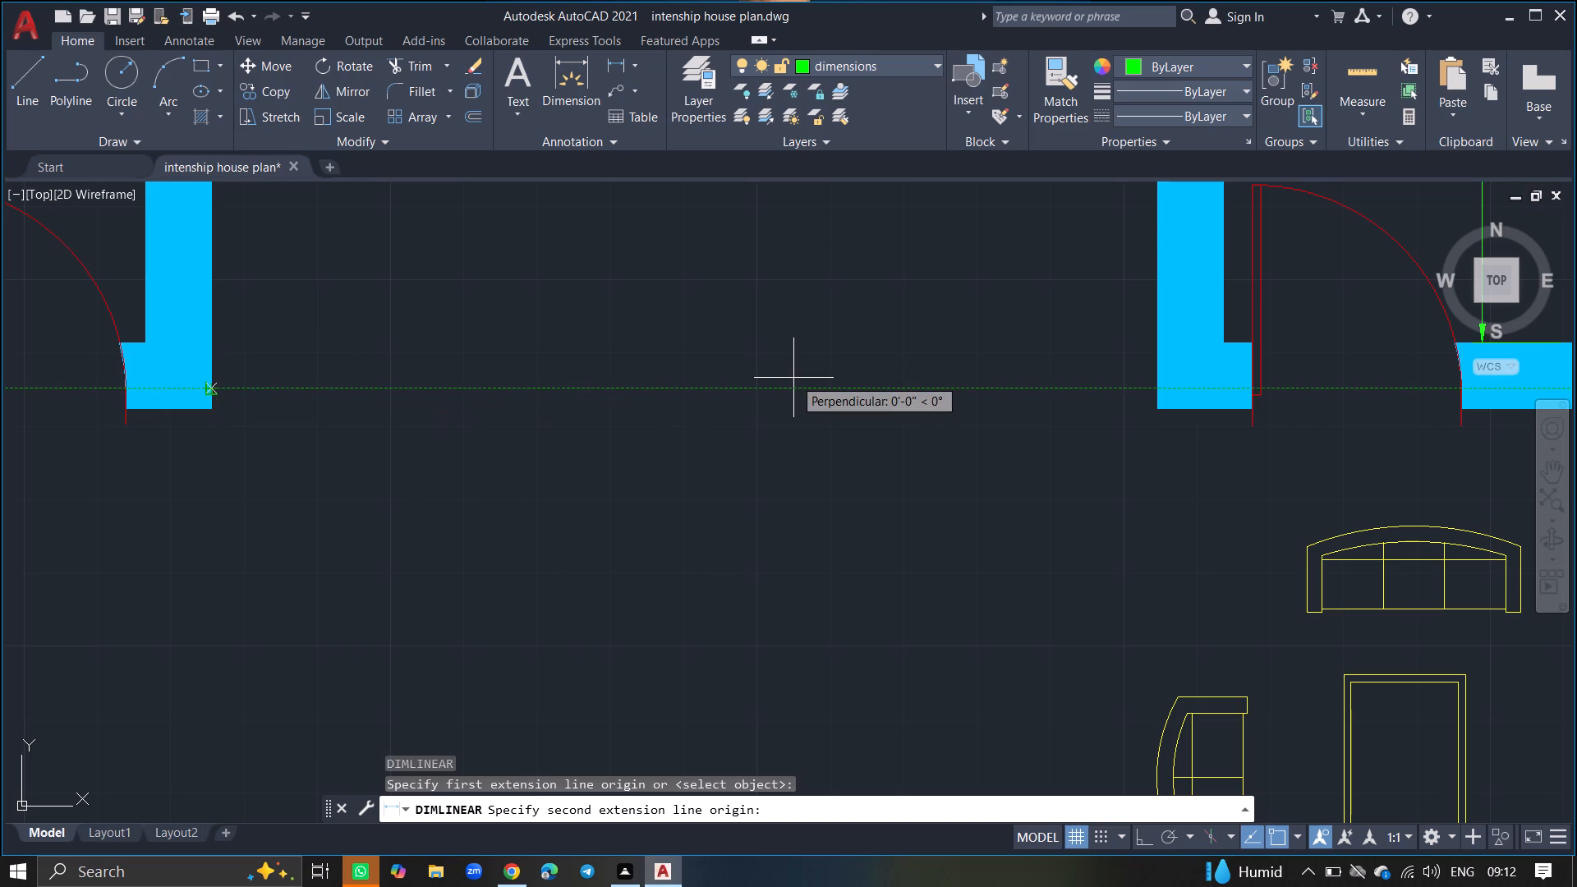
pyautogui.click(1153, 388)
pyautogui.click(1131, 366)
# Add a vertical linear dimension of the recess depth, from its north wall to its west wall's southern end, just inside the west wall.
pyautogui.keyDown('ctrl'); pyautogui.scroll(-3, 1131, 366); pyautogui.keyUp('ctrl')
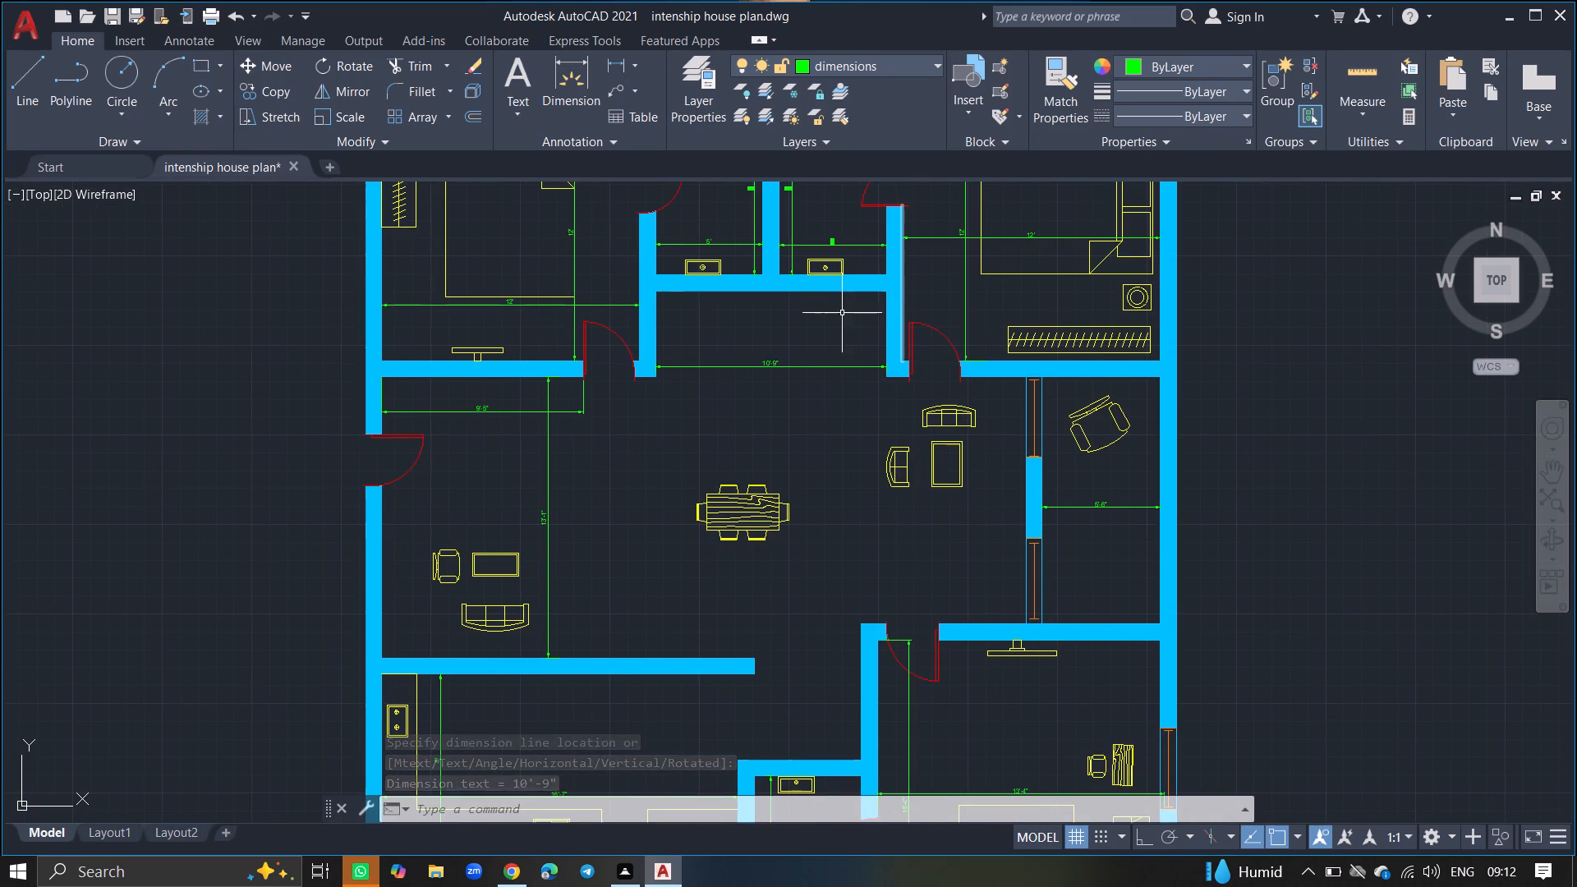
pyautogui.keyDown('ctrl'); pyautogui.scroll(3, 767, 297); pyautogui.keyUp('ctrl')
pyautogui.write('DIMLINEAR')
pyautogui.press('Return')
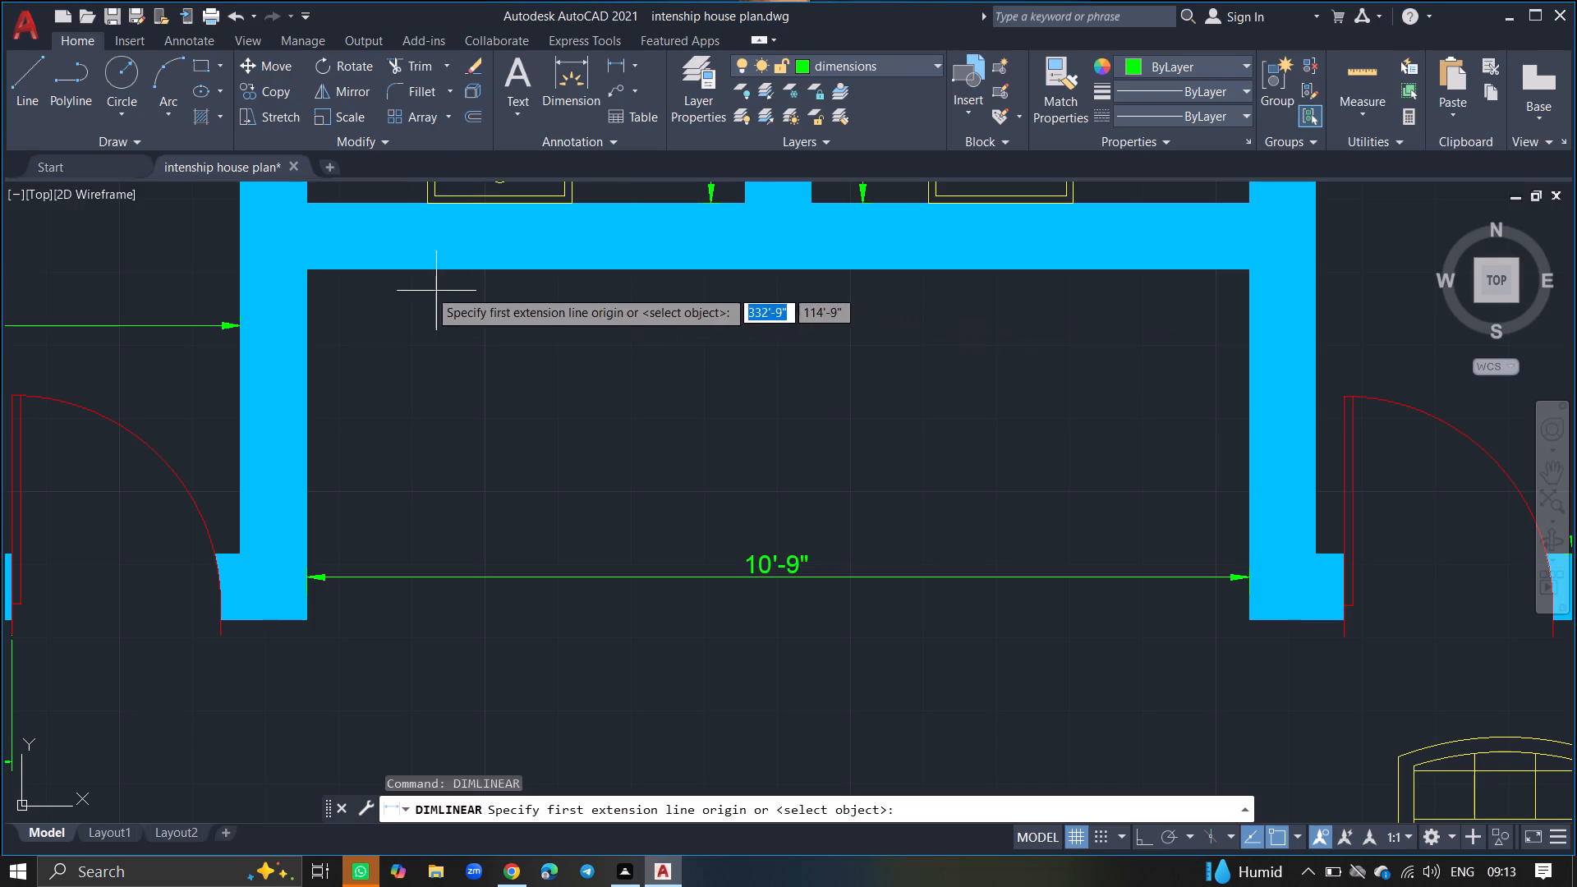
pyautogui.click(306, 272)
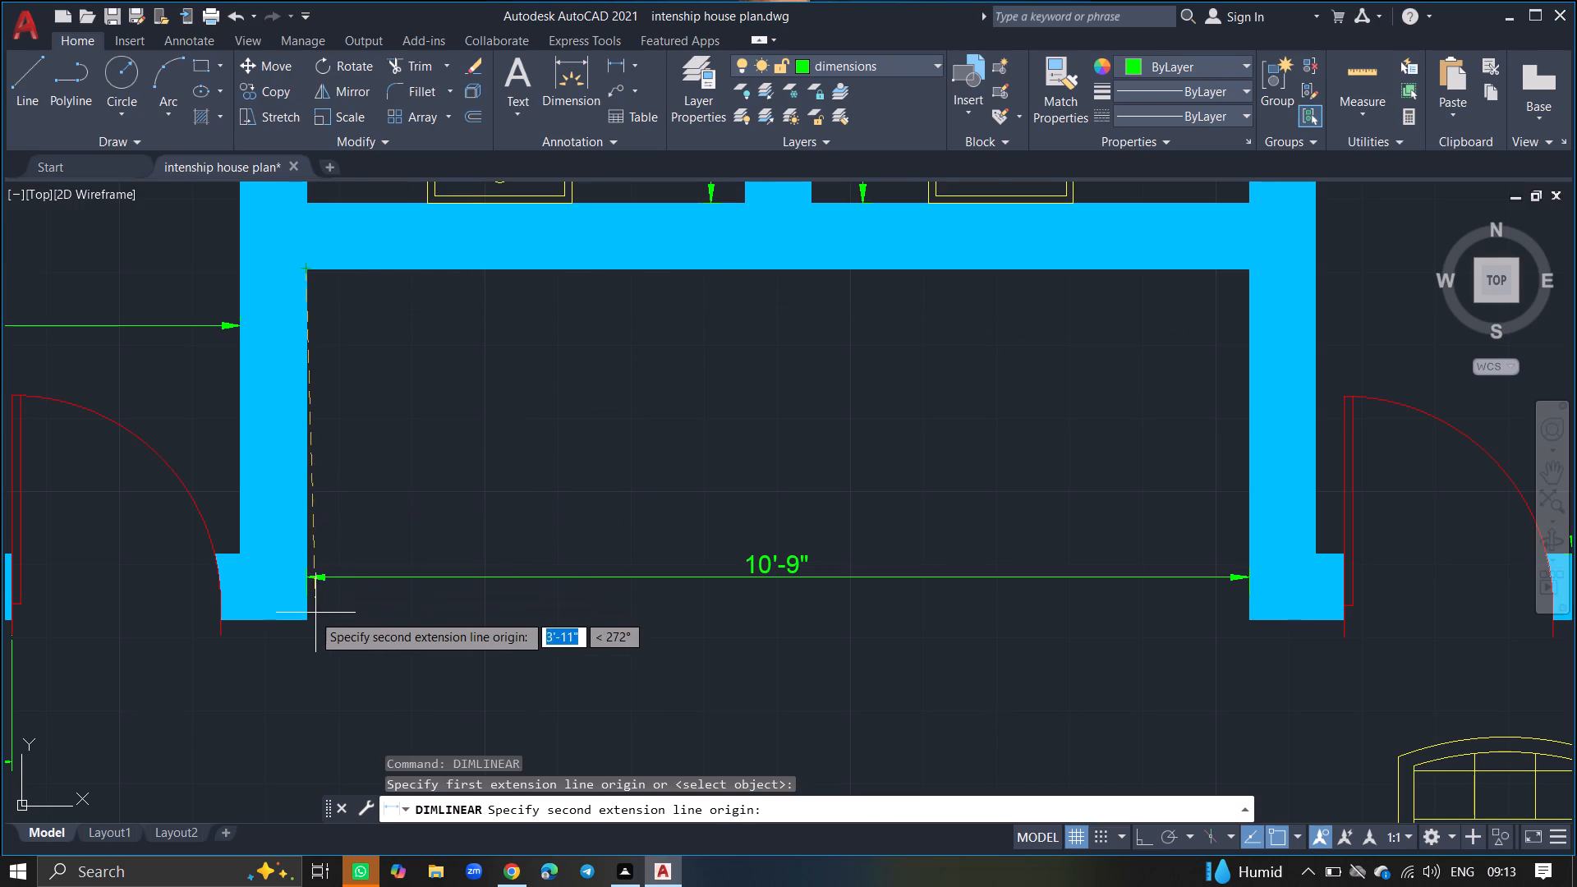
pyautogui.click(306, 616)
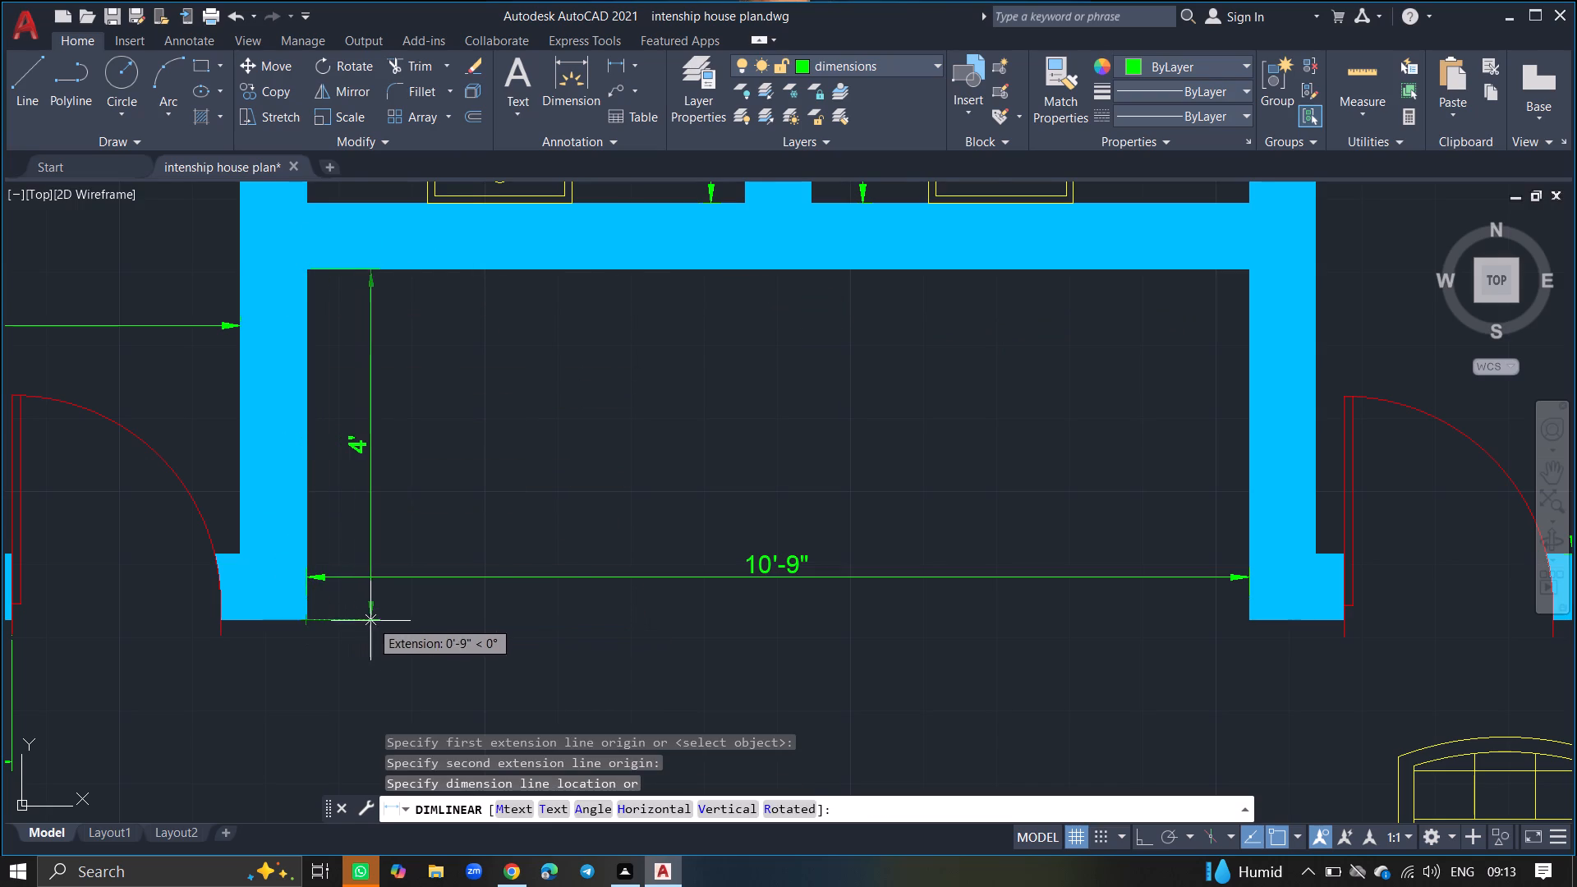
pyautogui.click(388, 627)
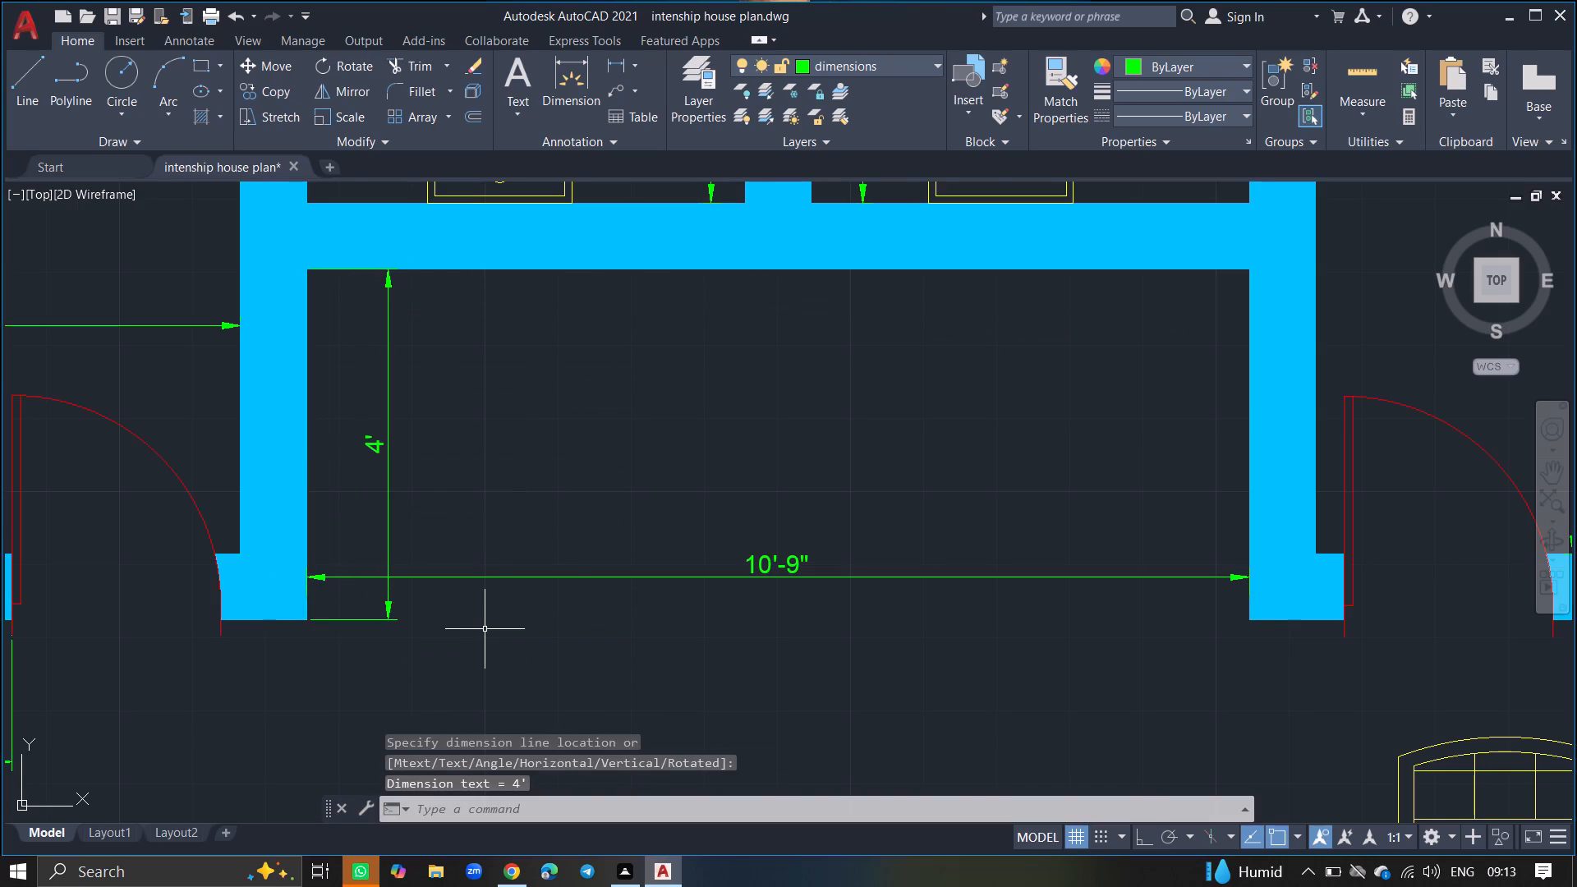
# Add a vertical linear dimension between the north and south walls of the narrow armchair room, just east of its windowed west wall.
pyautogui.keyDown('ctrl'); pyautogui.scroll(-3, 485, 629); pyautogui.keyUp('ctrl')
pyautogui.keyDown('ctrl'); pyautogui.scroll(-2, 554, 584); pyautogui.keyUp('ctrl')
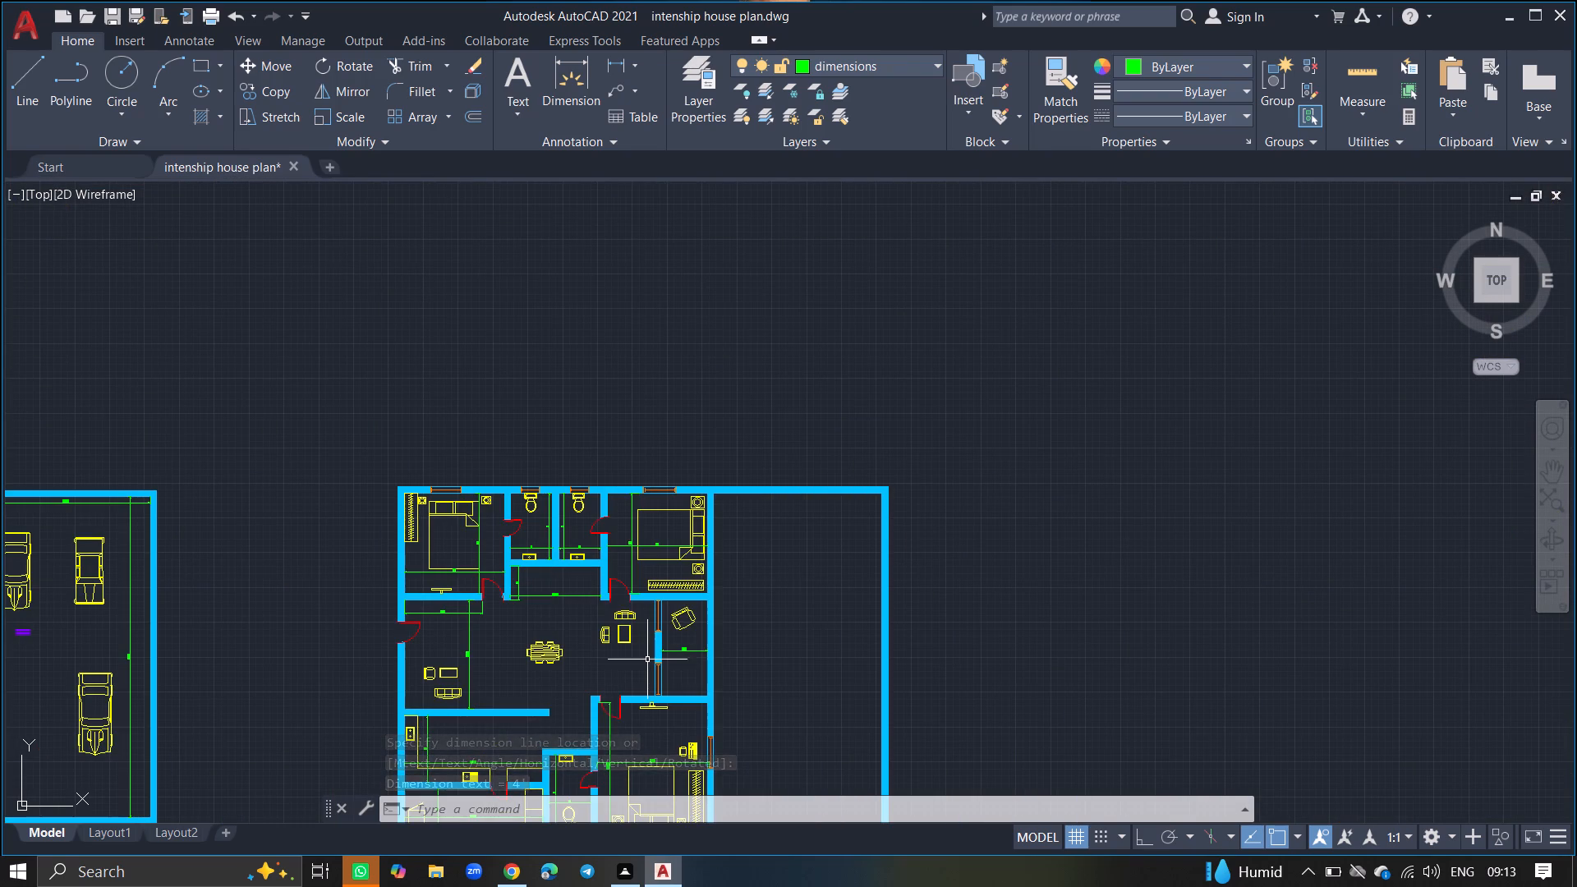
pyautogui.write('DIML')
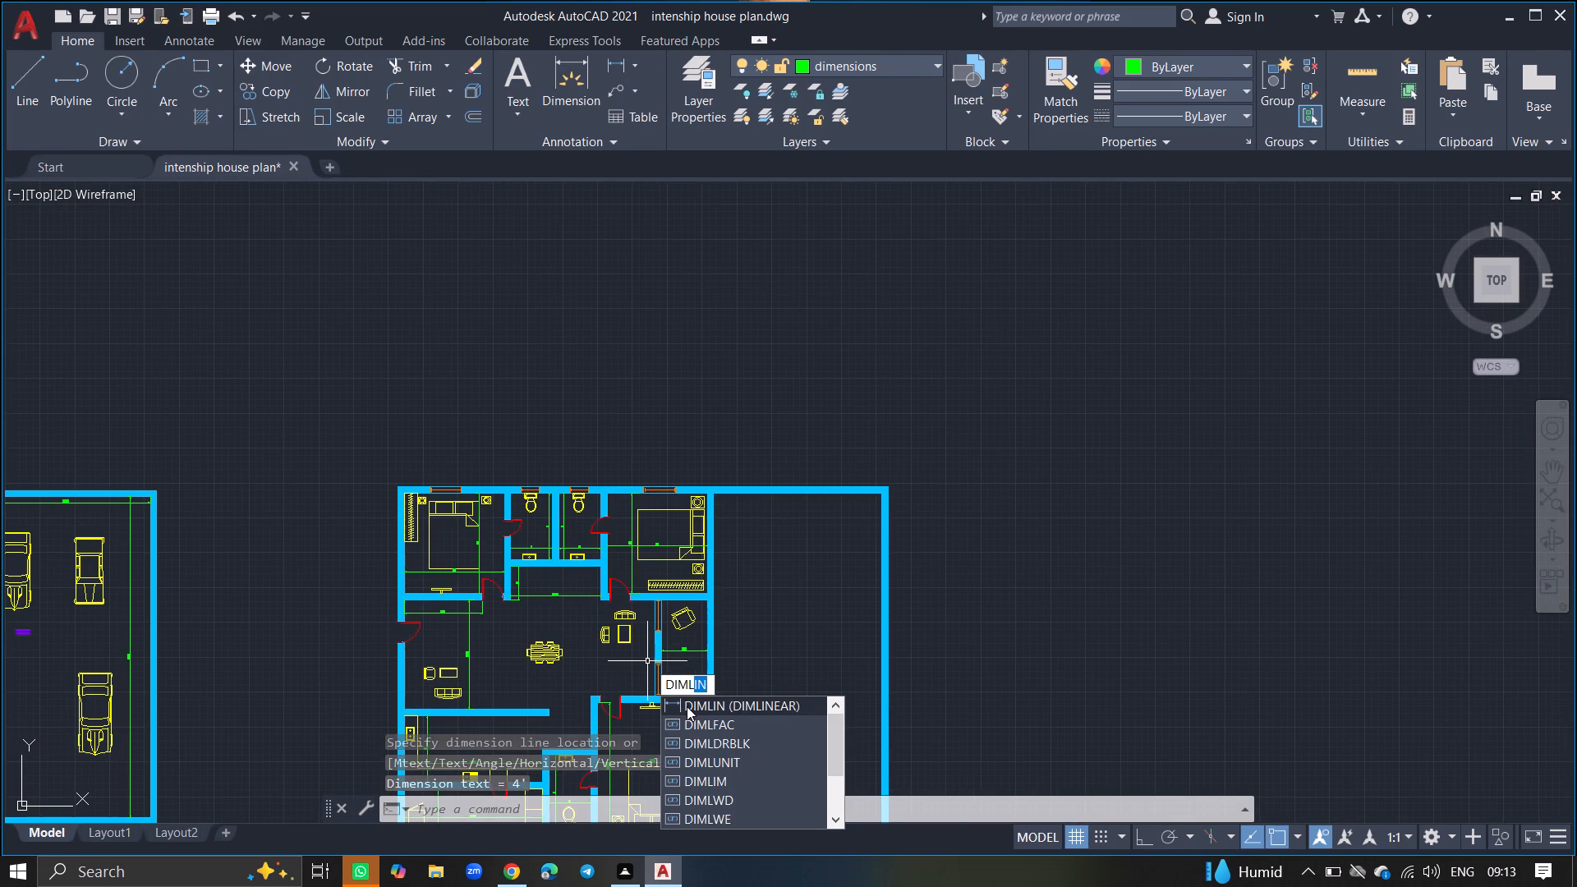
pyautogui.click(687, 706)
pyautogui.keyDown('ctrl'); pyautogui.scroll(4, 687, 706); pyautogui.keyUp('ctrl')
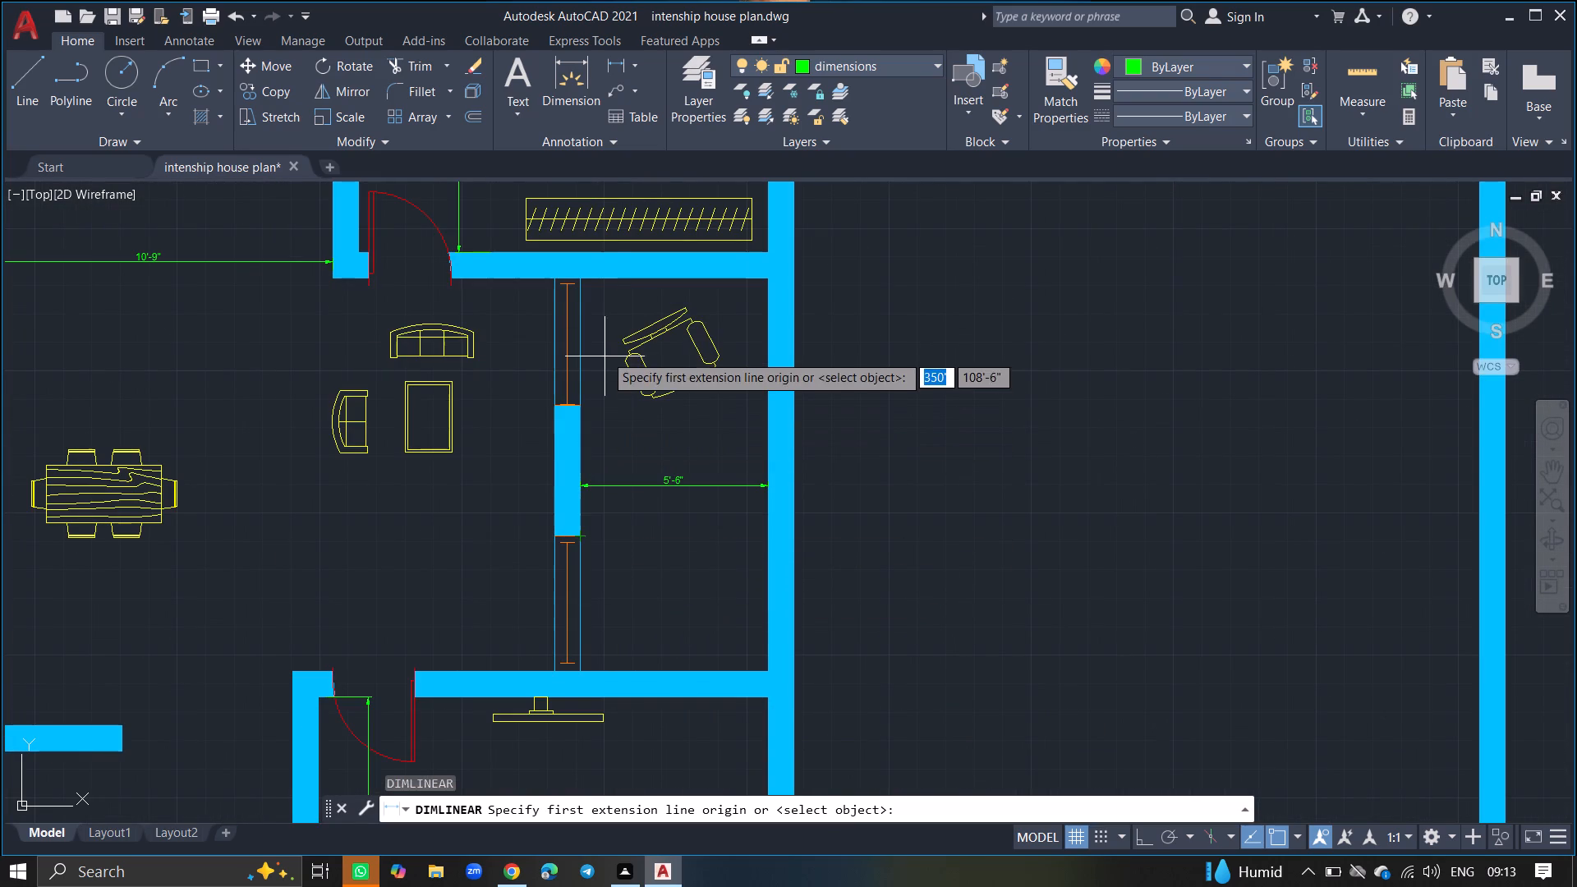
pyautogui.click(596, 280)
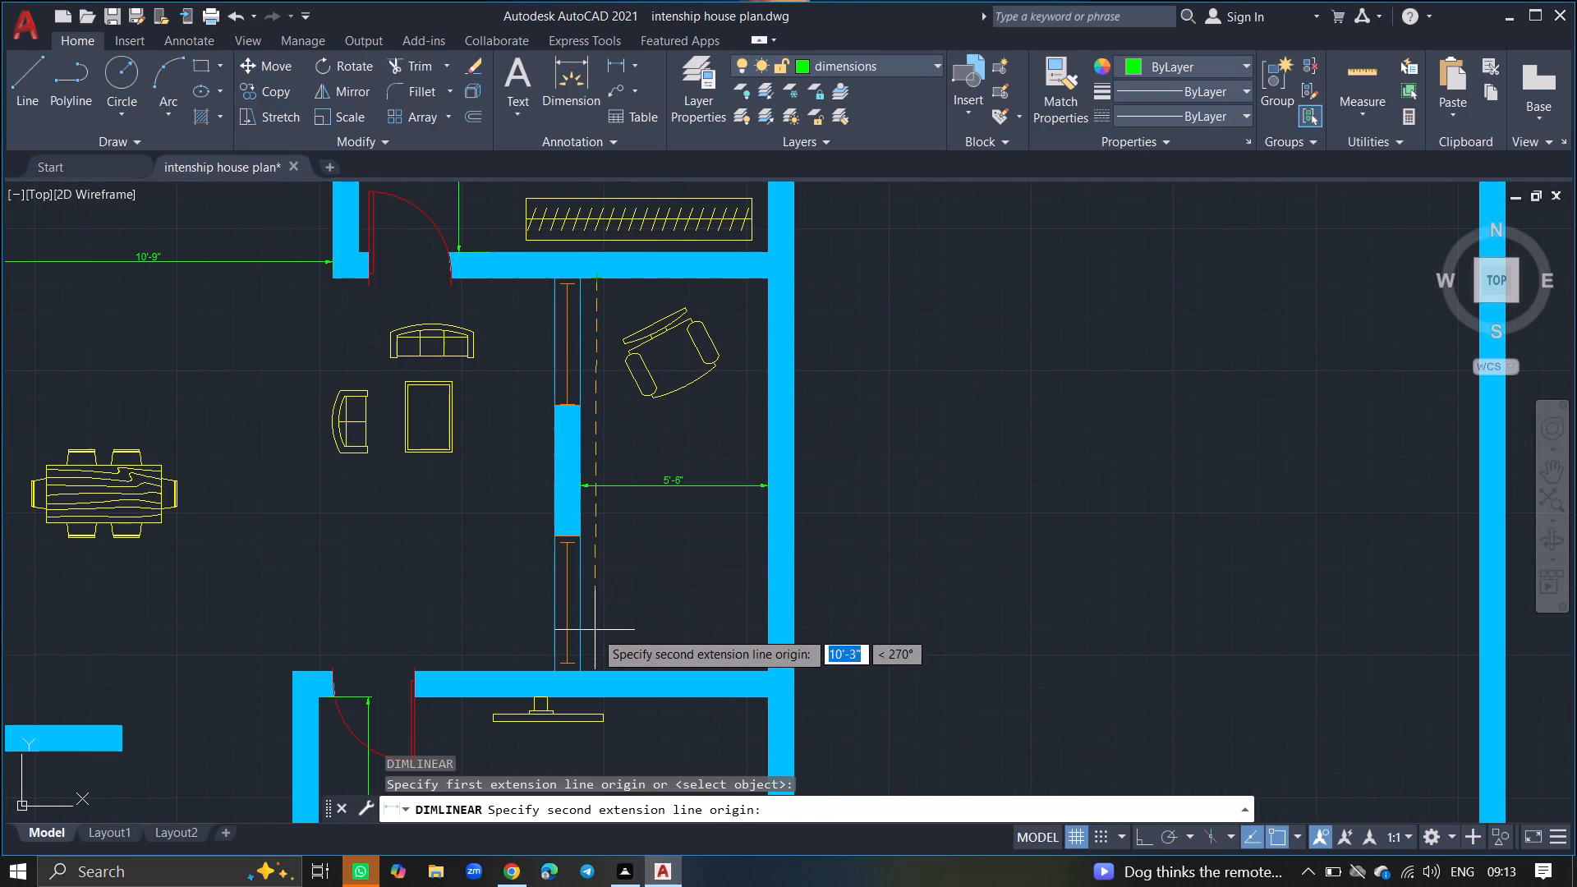
pyautogui.click(593, 669)
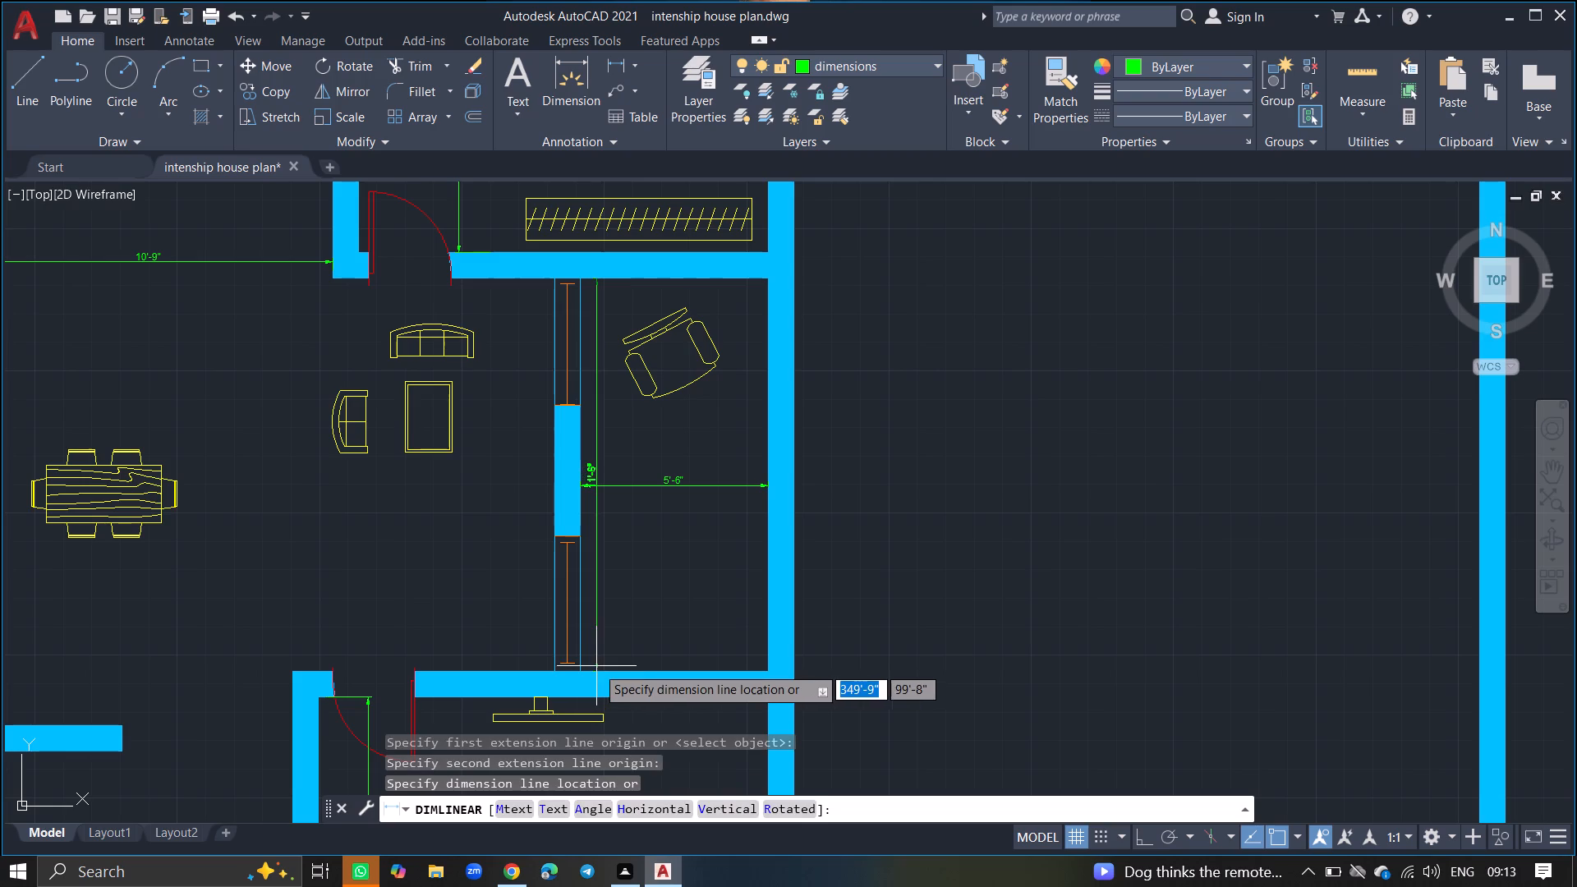
pyautogui.click(606, 666)
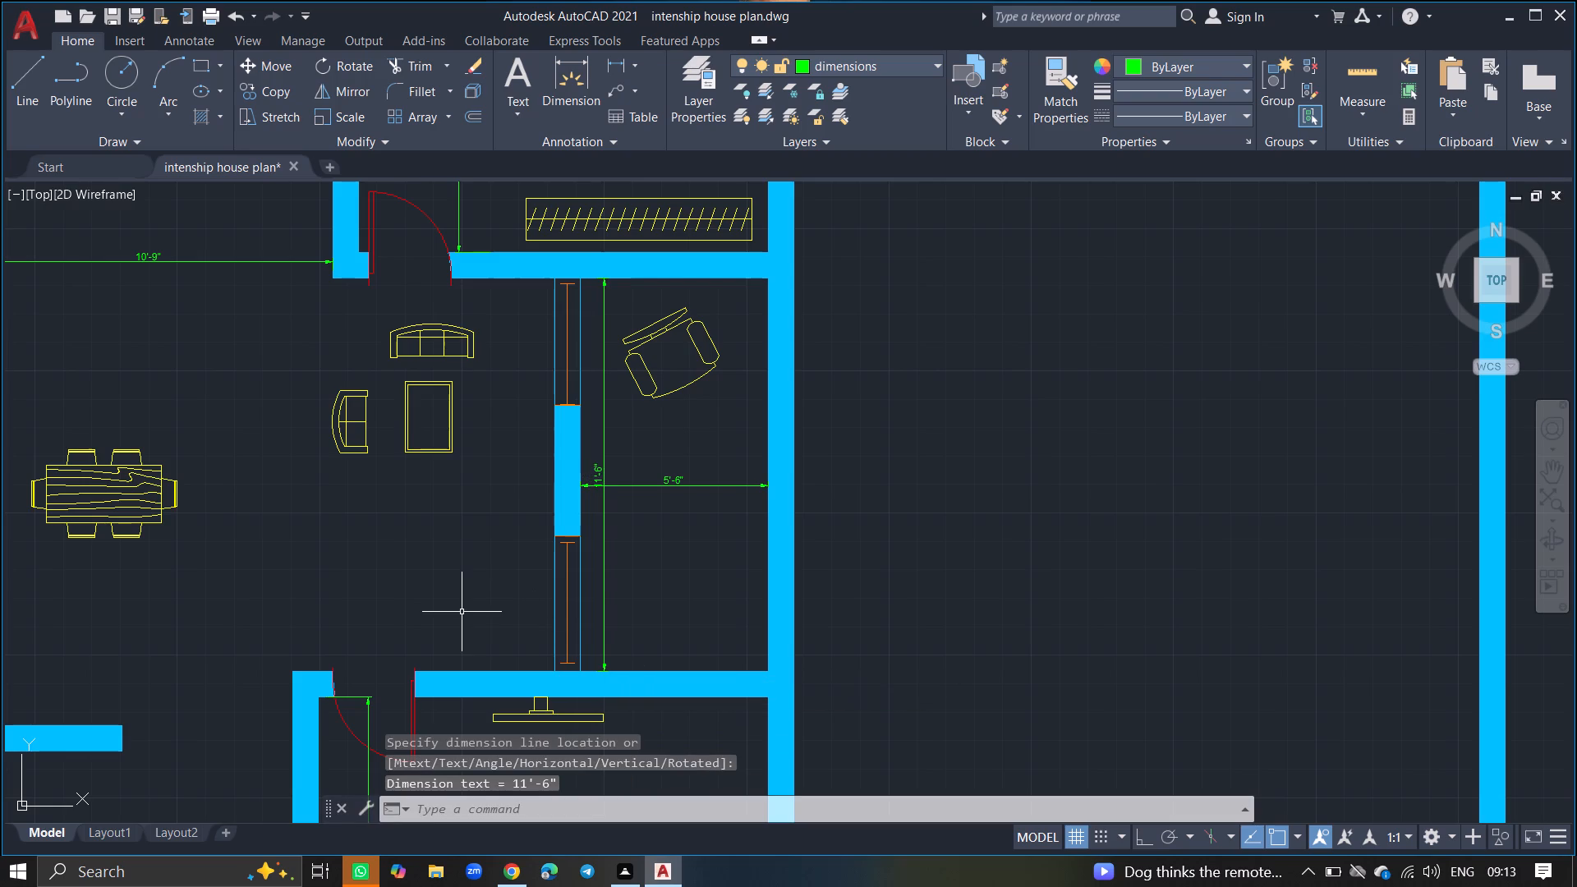
# Add a vertical linear dimension between the living area's north and south walls, just west of the windowed partition.
pyautogui.write('DIMLIN')
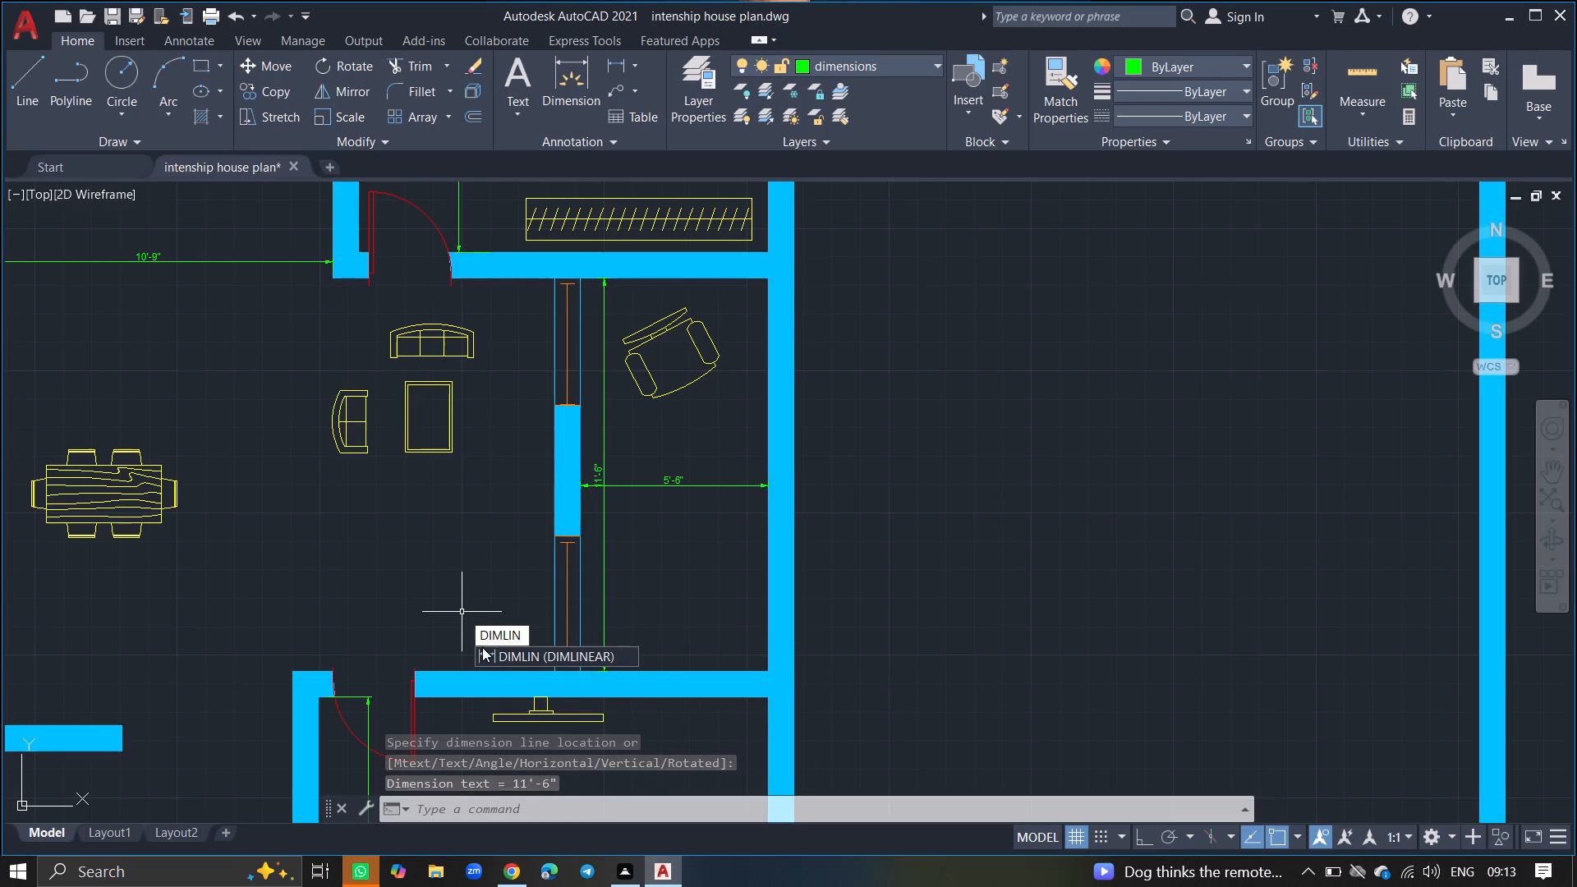
pyautogui.click(486, 650)
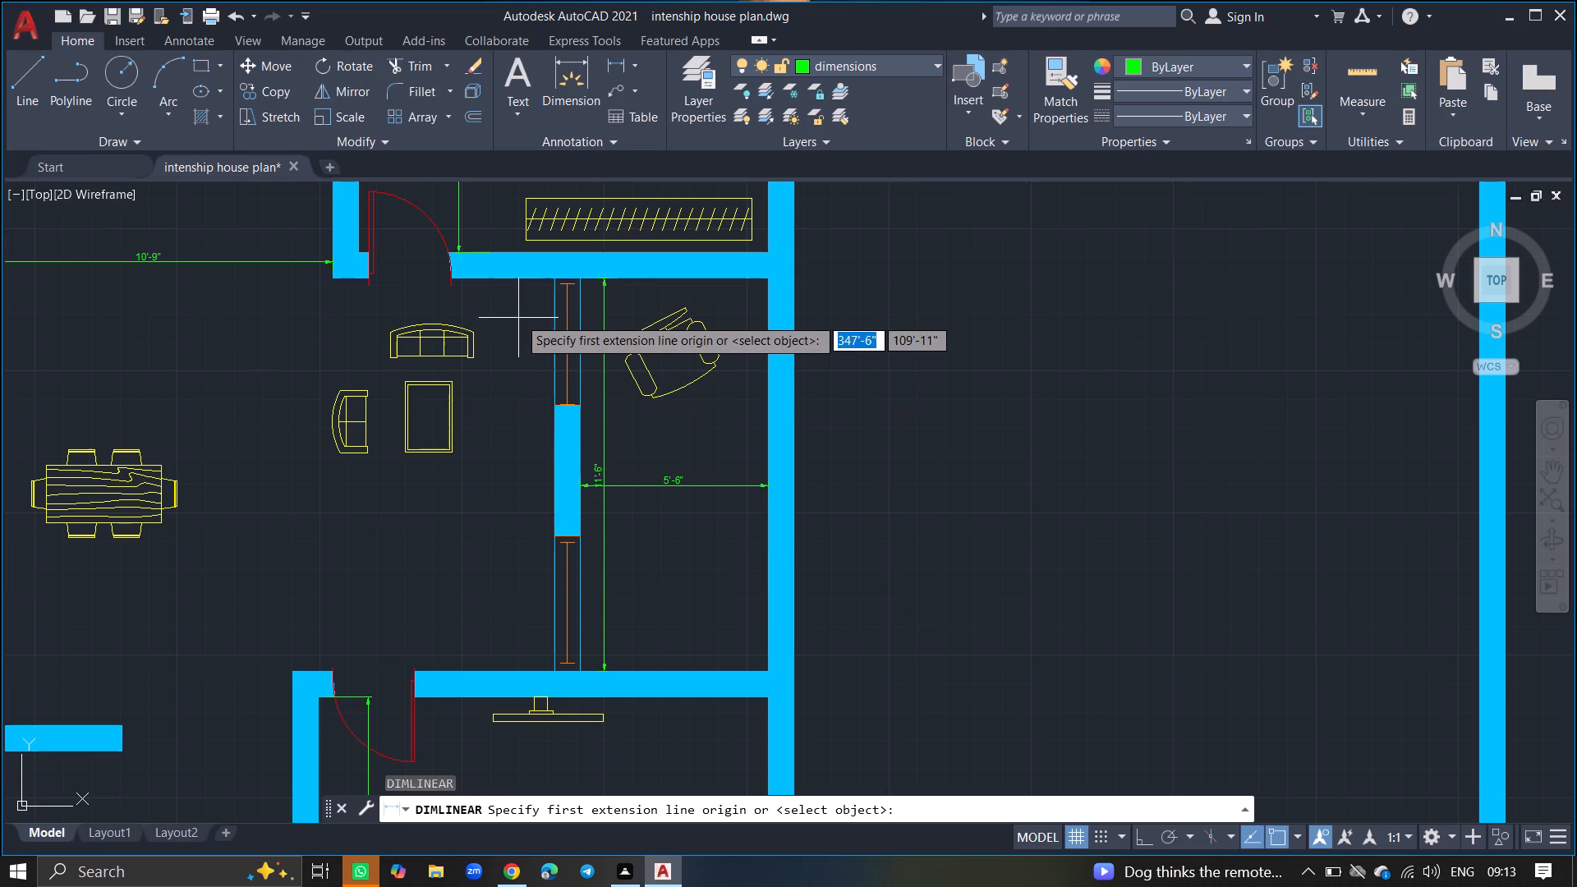
pyautogui.click(506, 278)
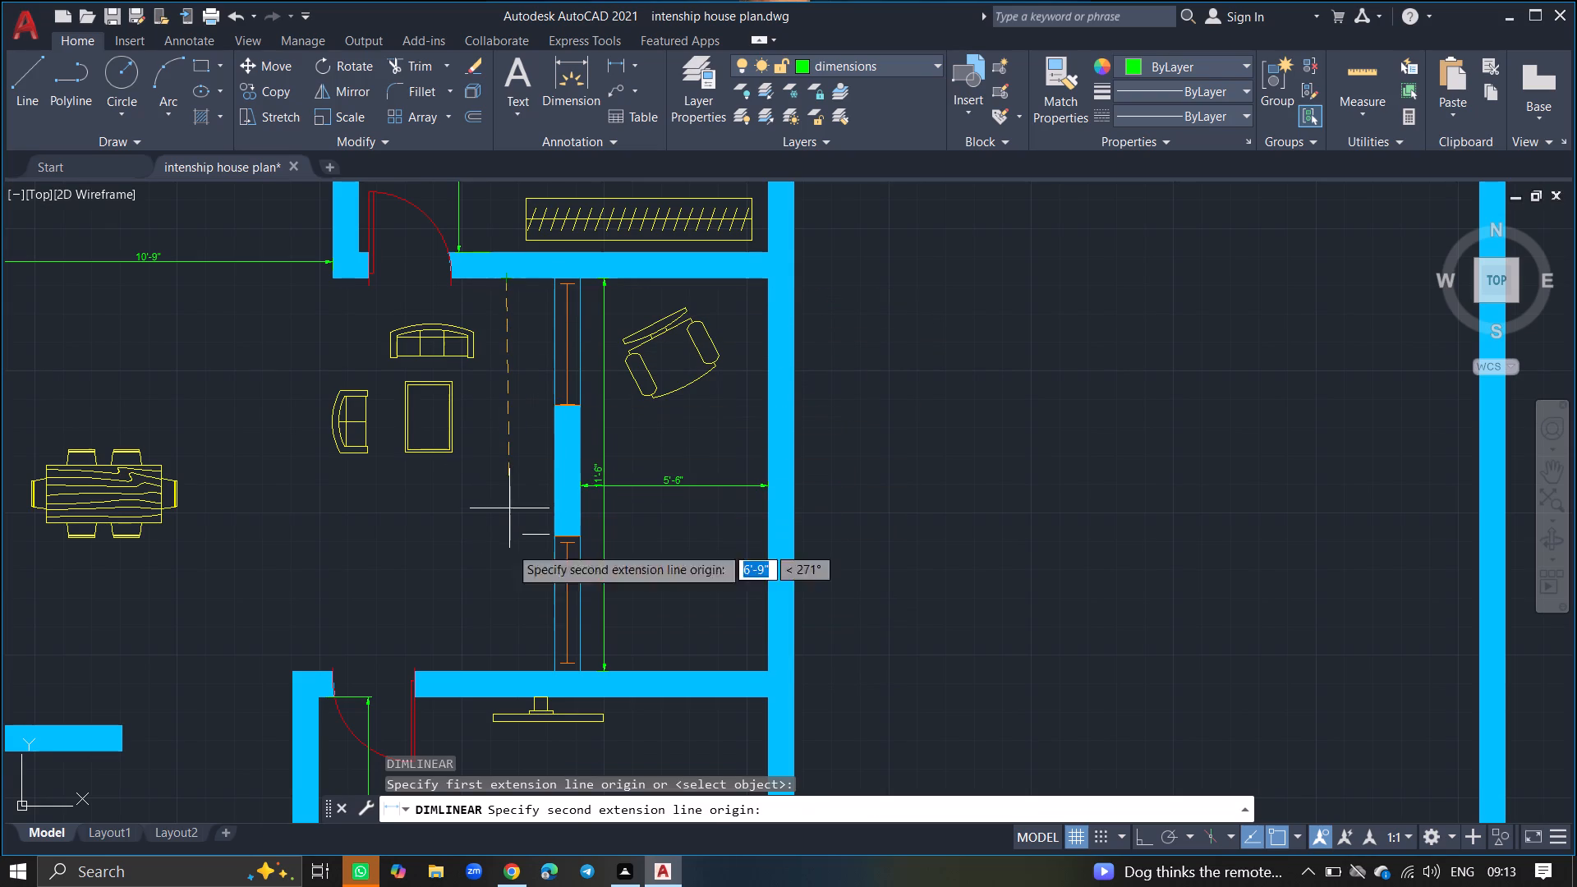
pyautogui.click(499, 670)
pyautogui.click(510, 640)
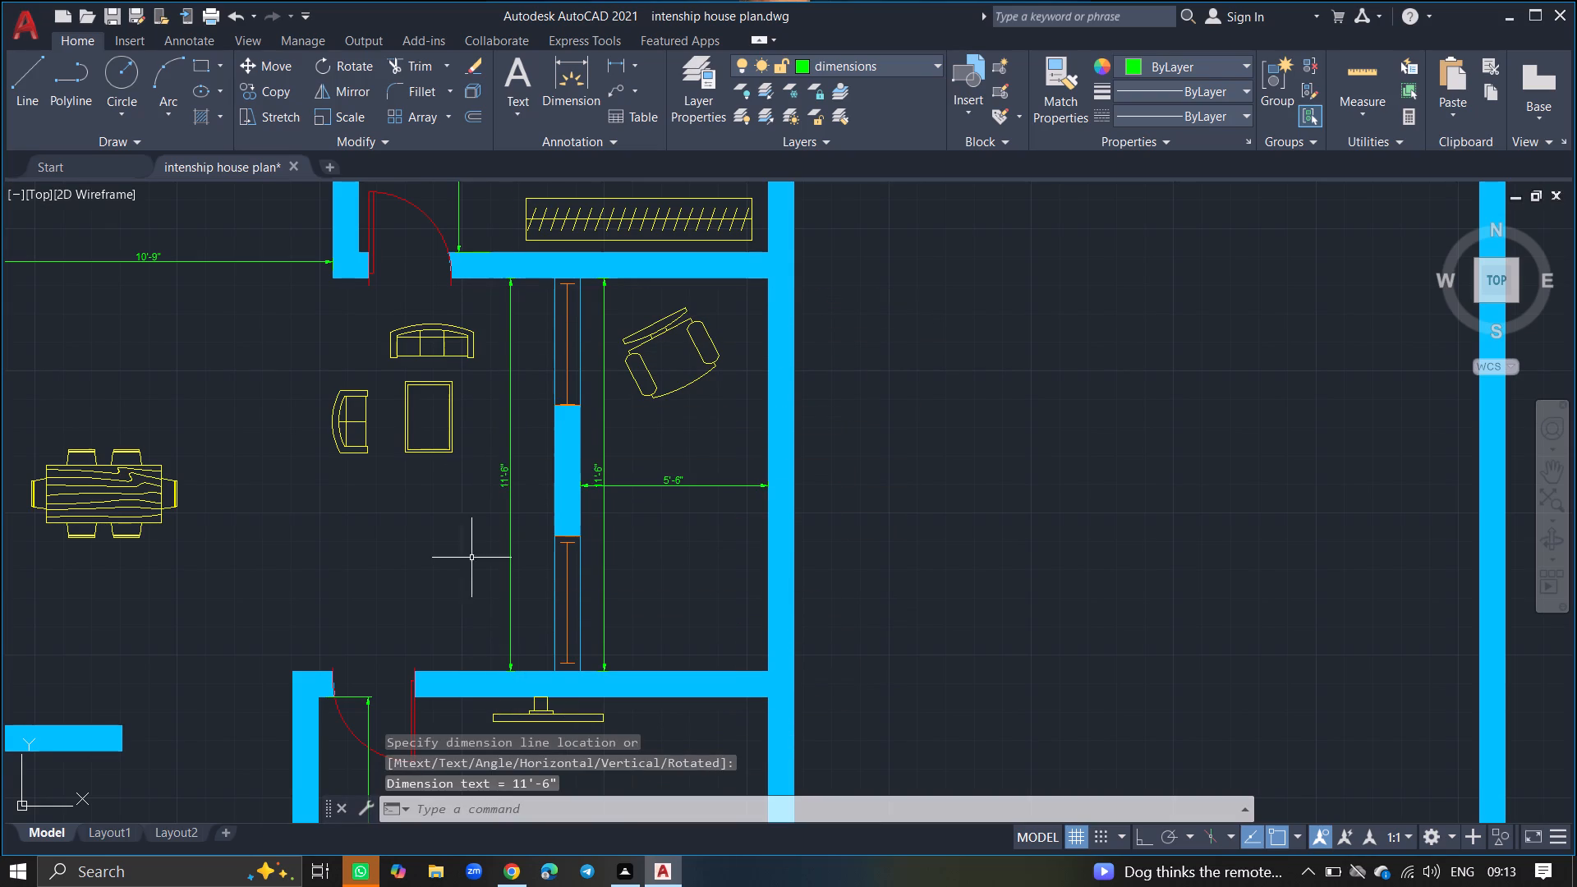
# Add a horizontal linear dimension from the recess's southeast wall corner to the windowed partition, just north of the eastern sofa.
pyautogui.write('DIMLINEAR')
pyautogui.press('Return')
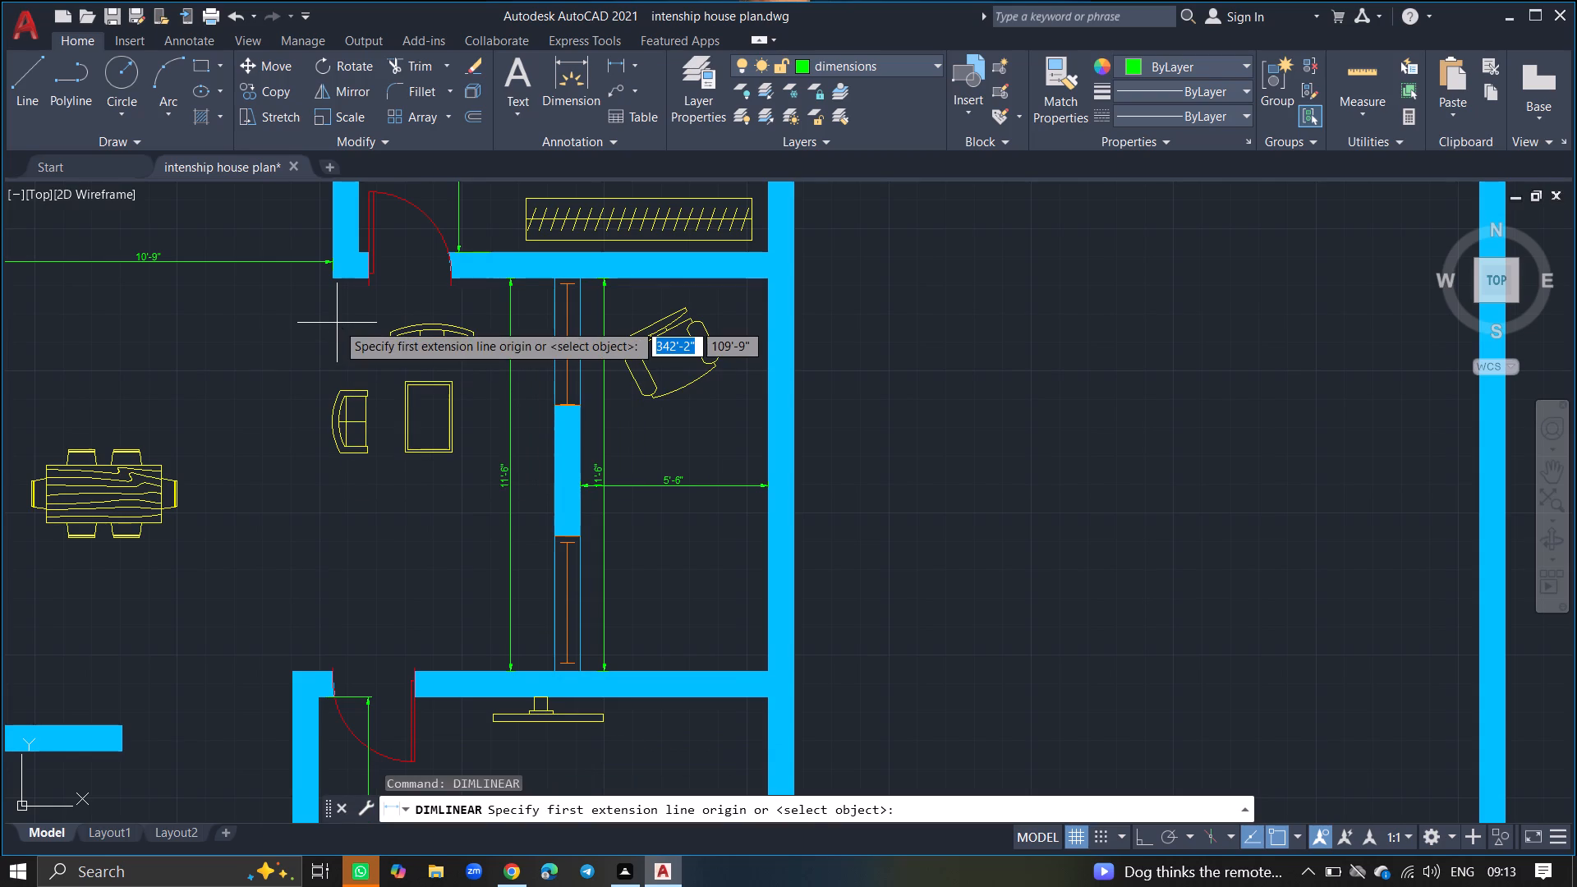
pyautogui.keyDown('ctrl'); pyautogui.scroll(2, 337, 323); pyautogui.keyUp('ctrl')
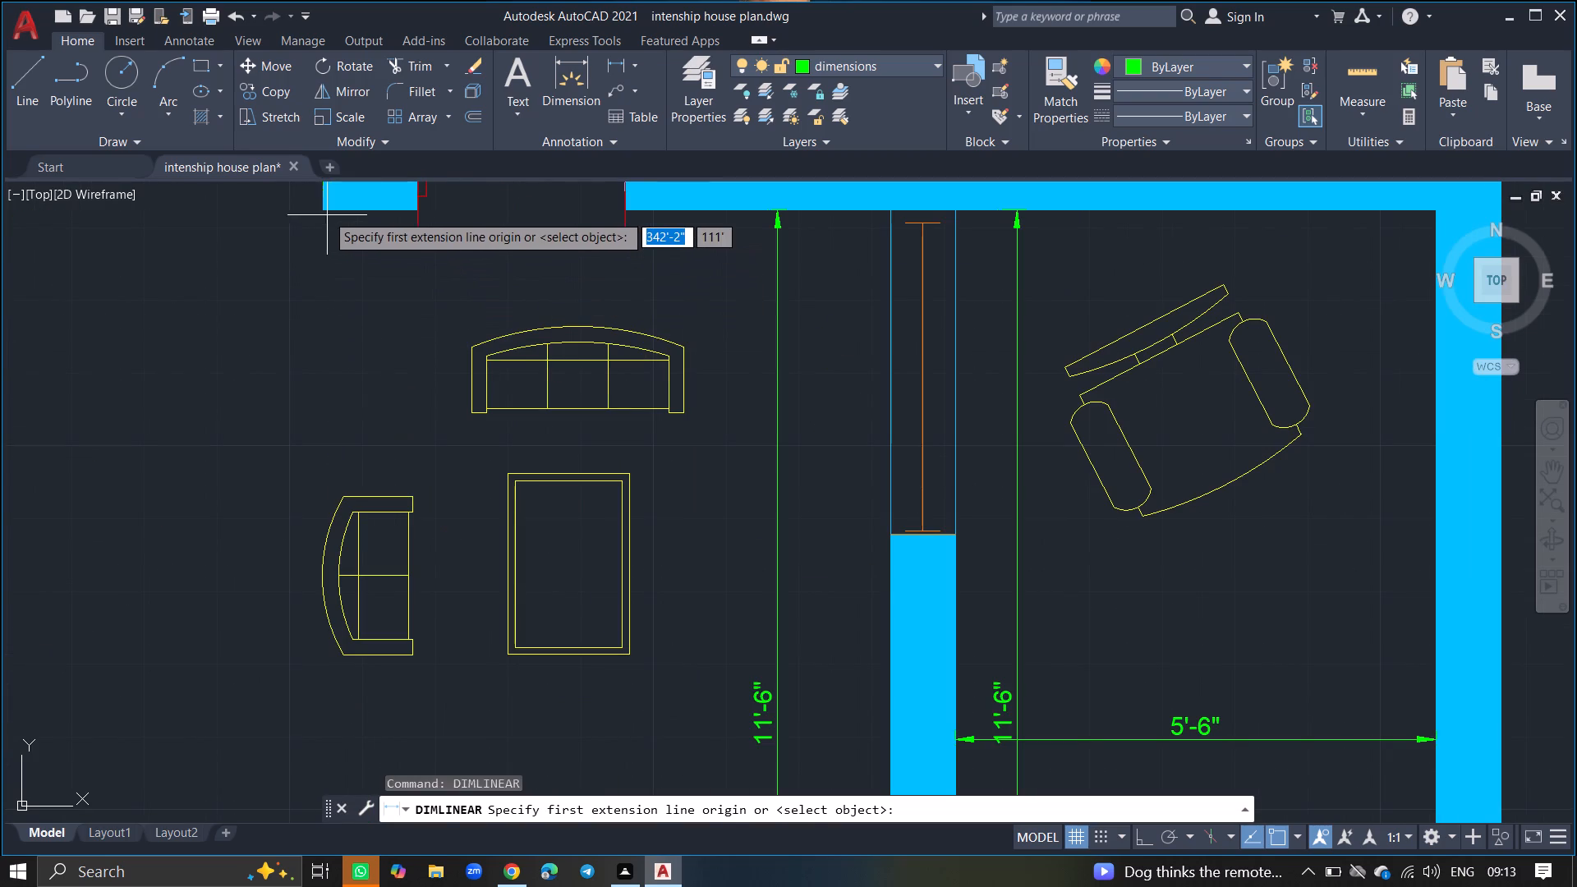
pyautogui.moveTo(325, 213); pyautogui.dragTo(559, 231)
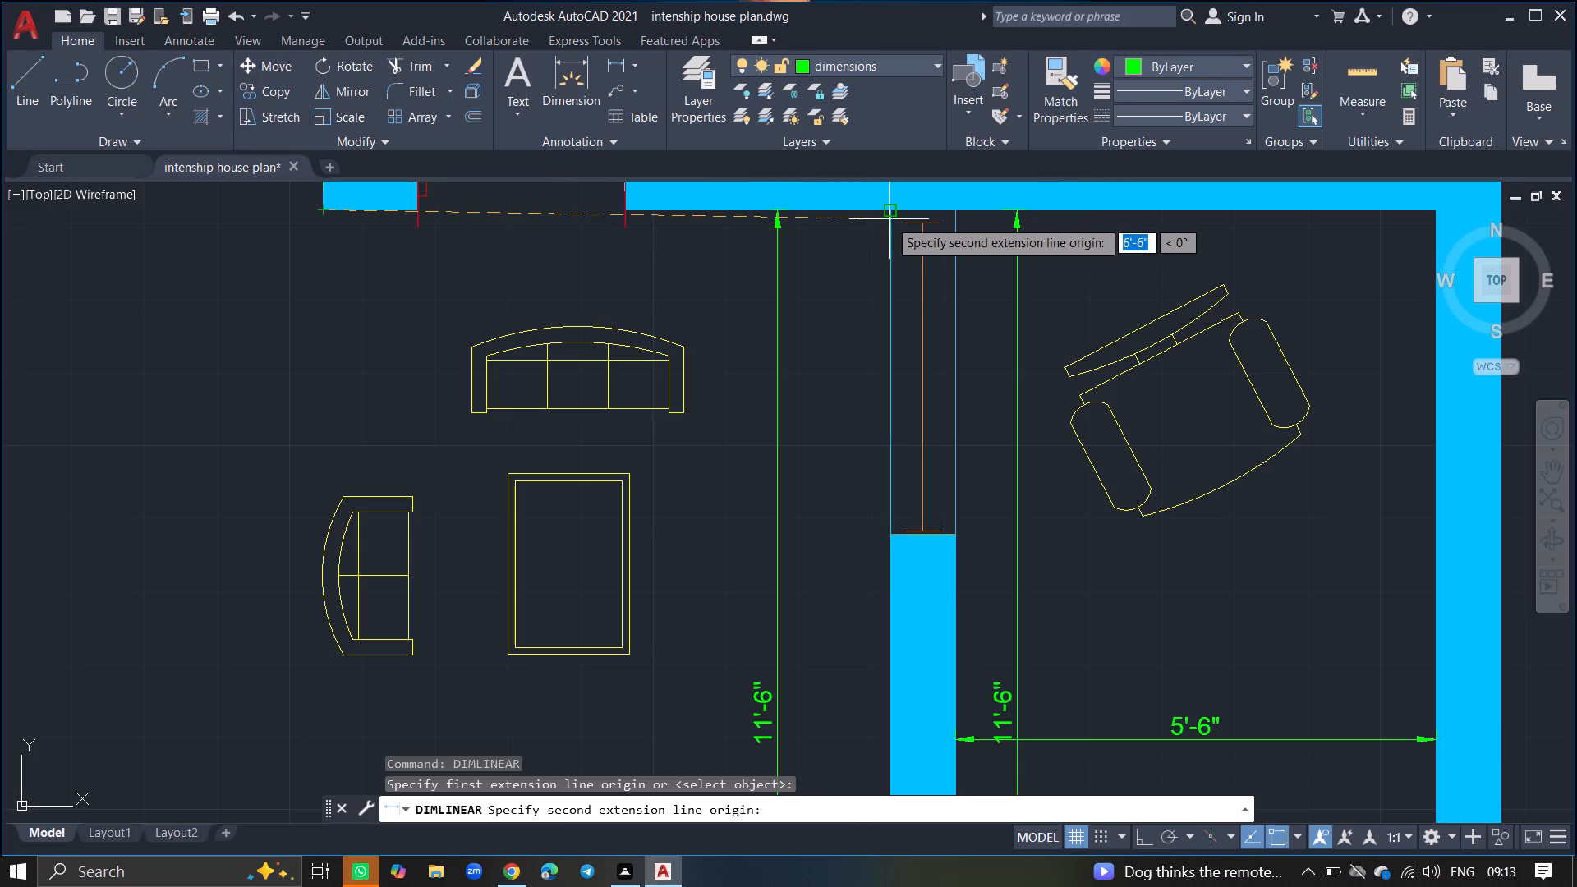
pyautogui.click(889, 218)
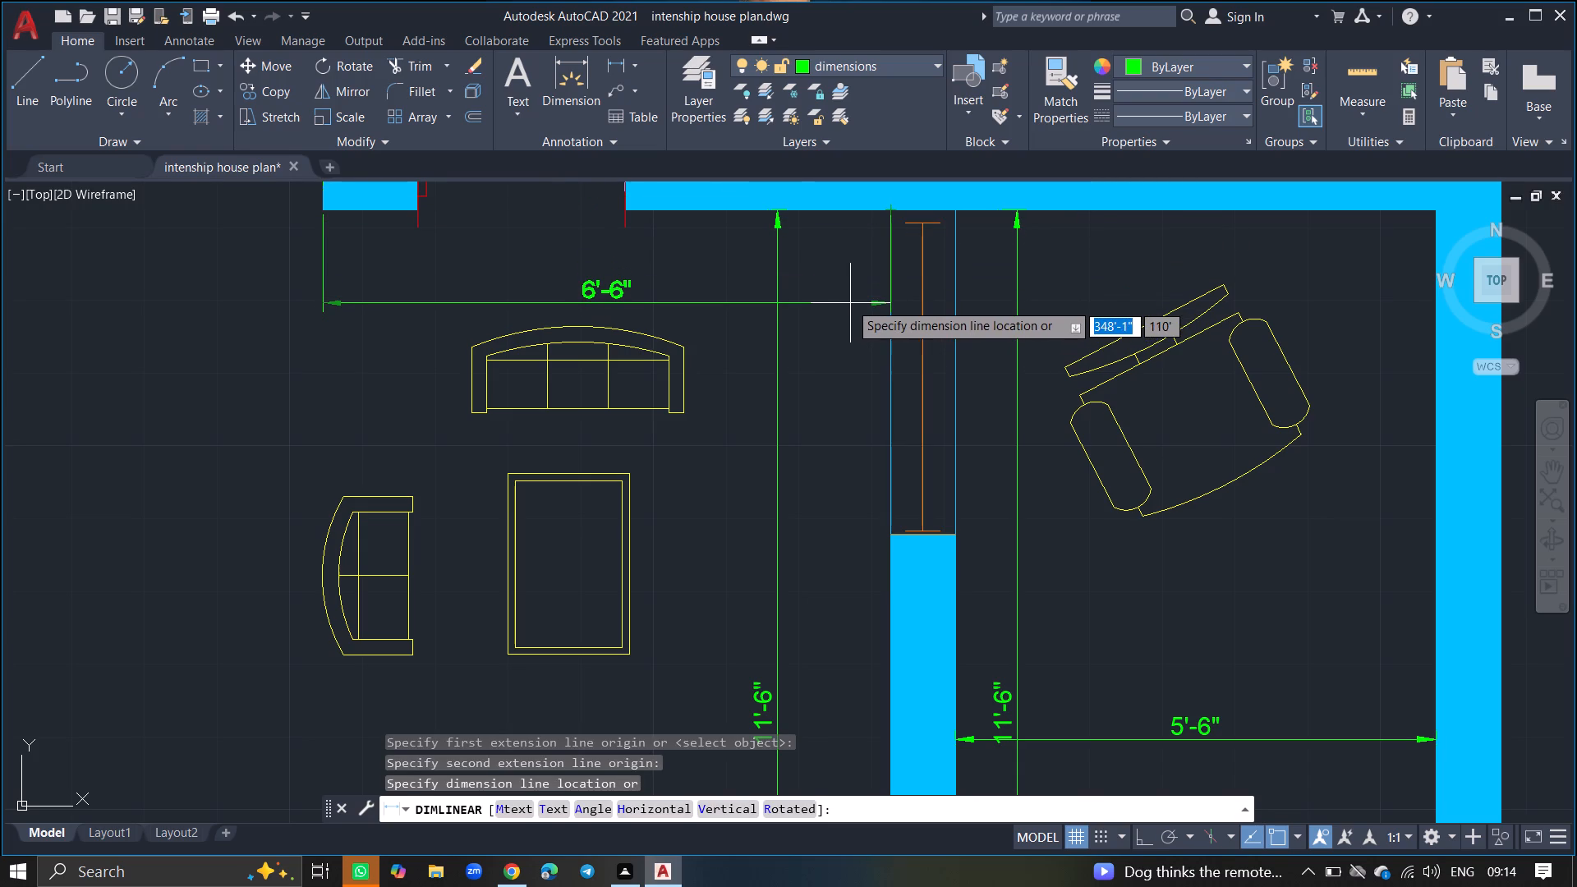
pyautogui.click(849, 302)
# Add a horizontal linear dimension north of the dining table, spanning the gap between the living area's western and eastern horizontal dimensions.
pyautogui.keyDown('ctrl'); pyautogui.scroll(-3, 849, 302); pyautogui.keyUp('ctrl')
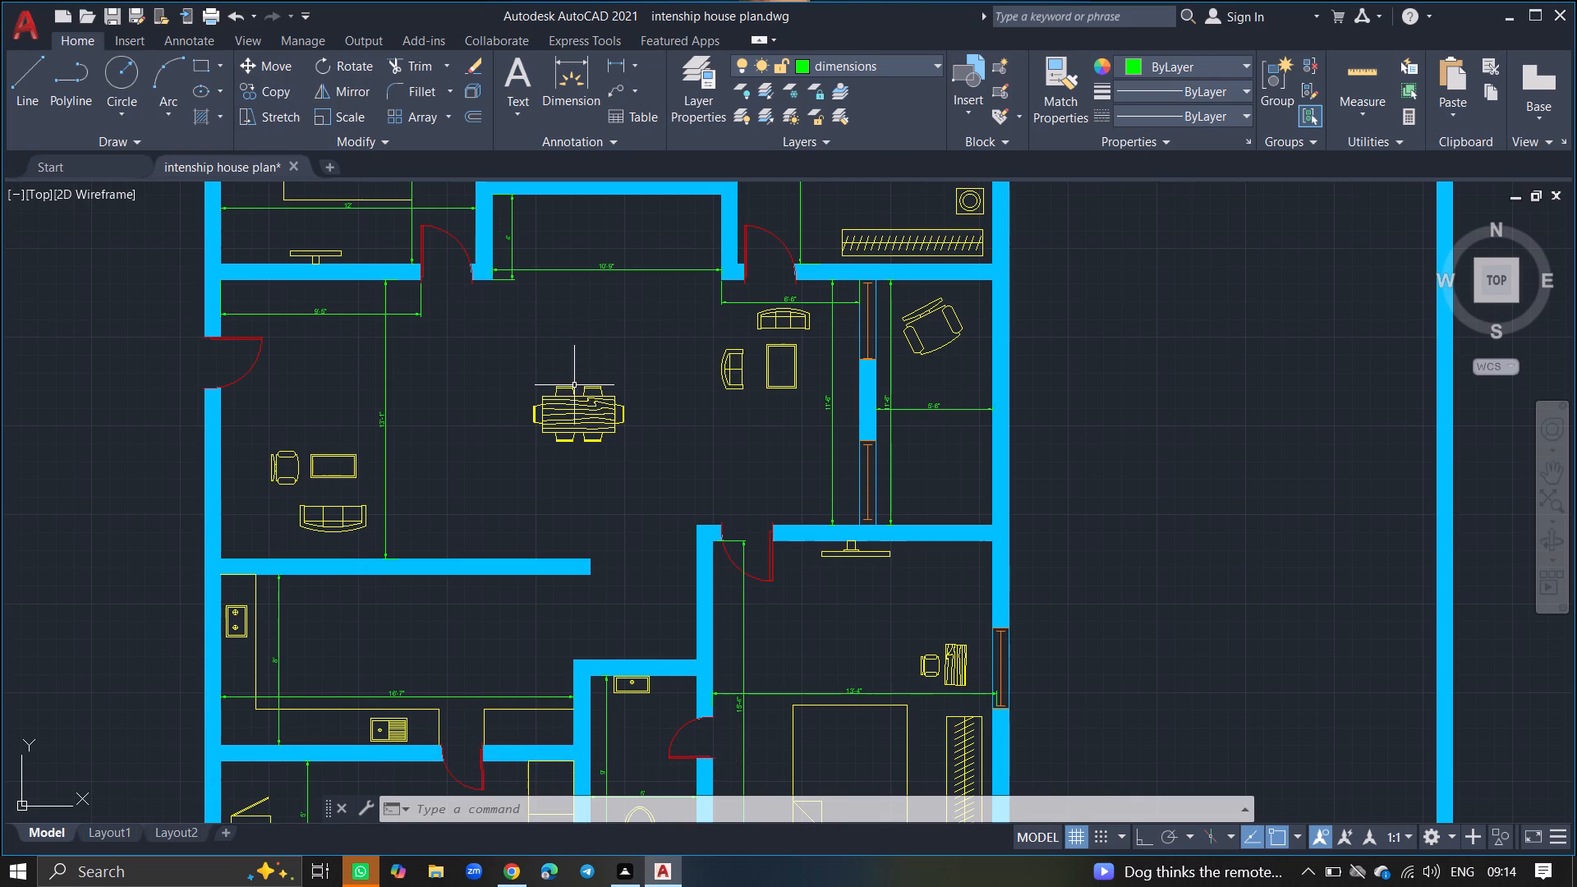
pyautogui.write('DIMLIN')
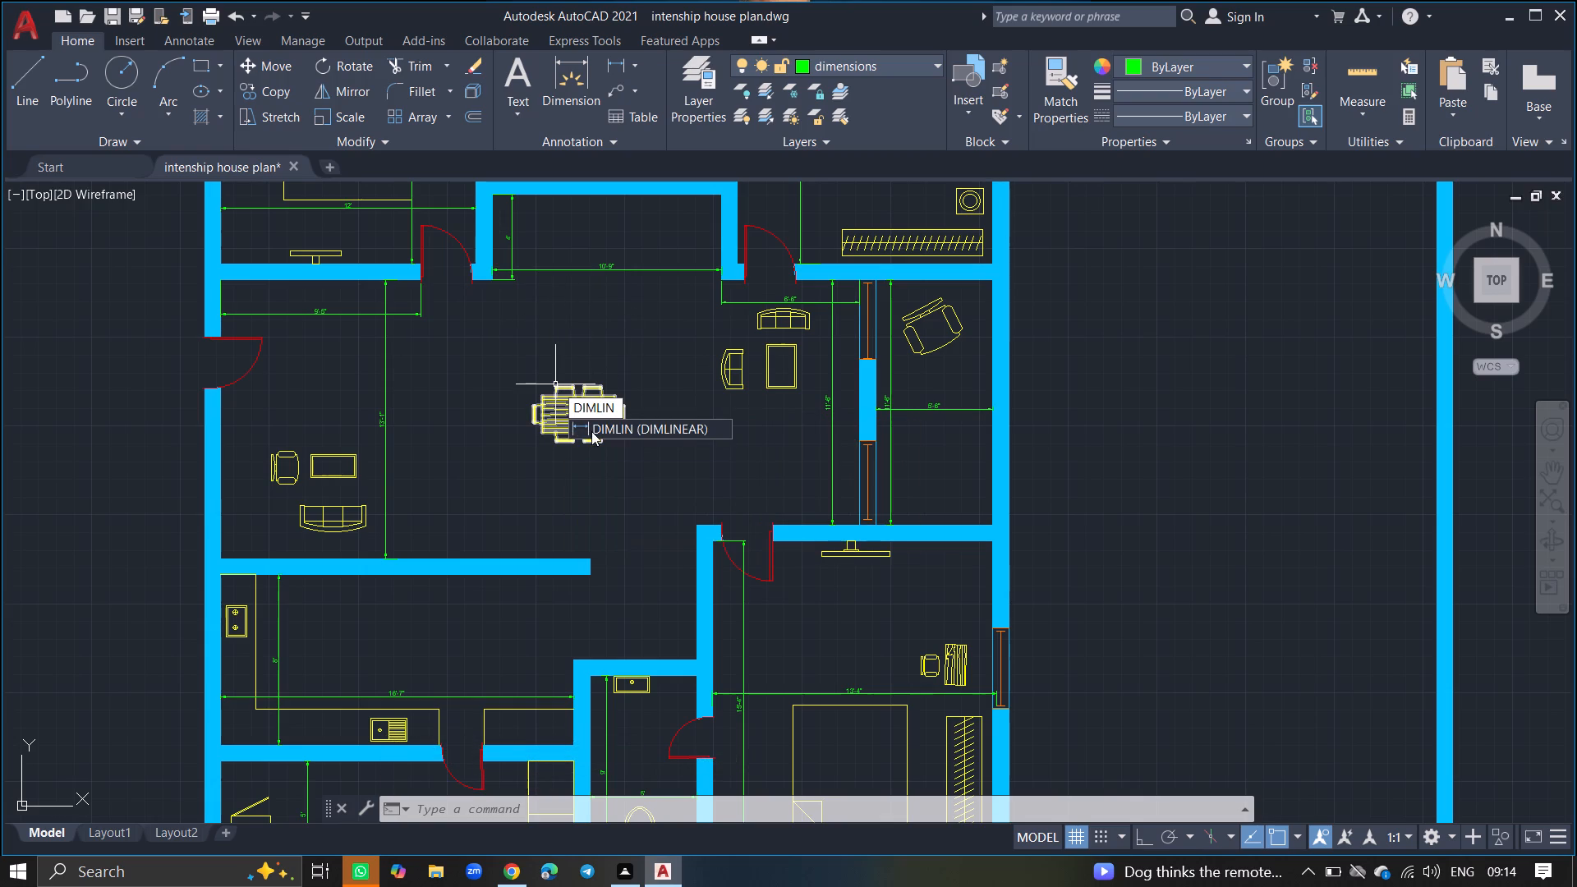
pyautogui.click(591, 426)
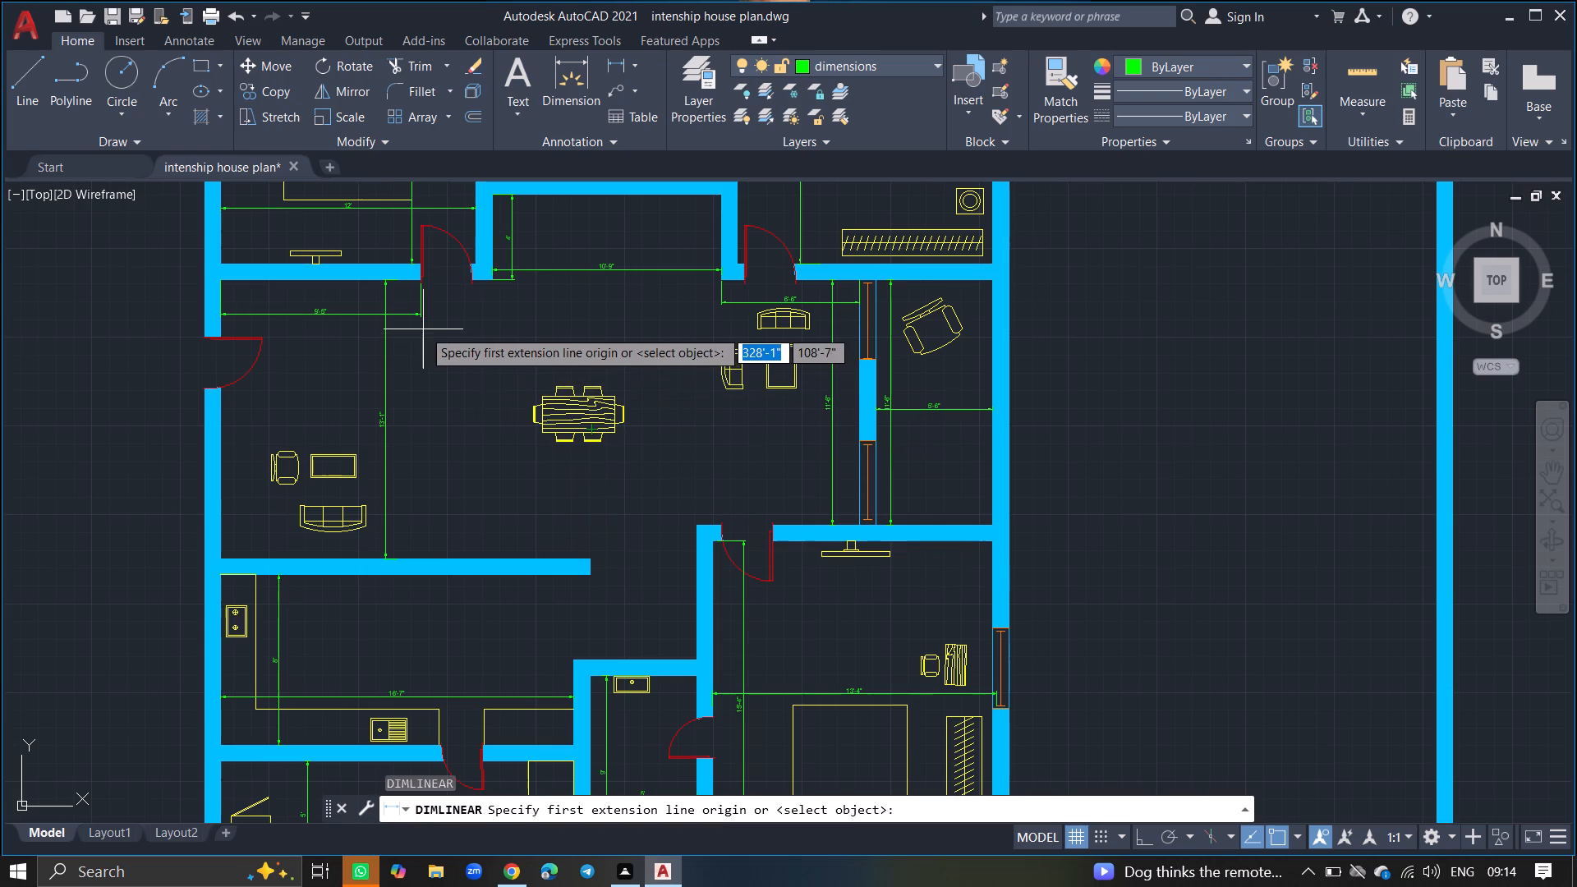
pyautogui.moveTo(421, 319); pyautogui.dragTo(607, 324)
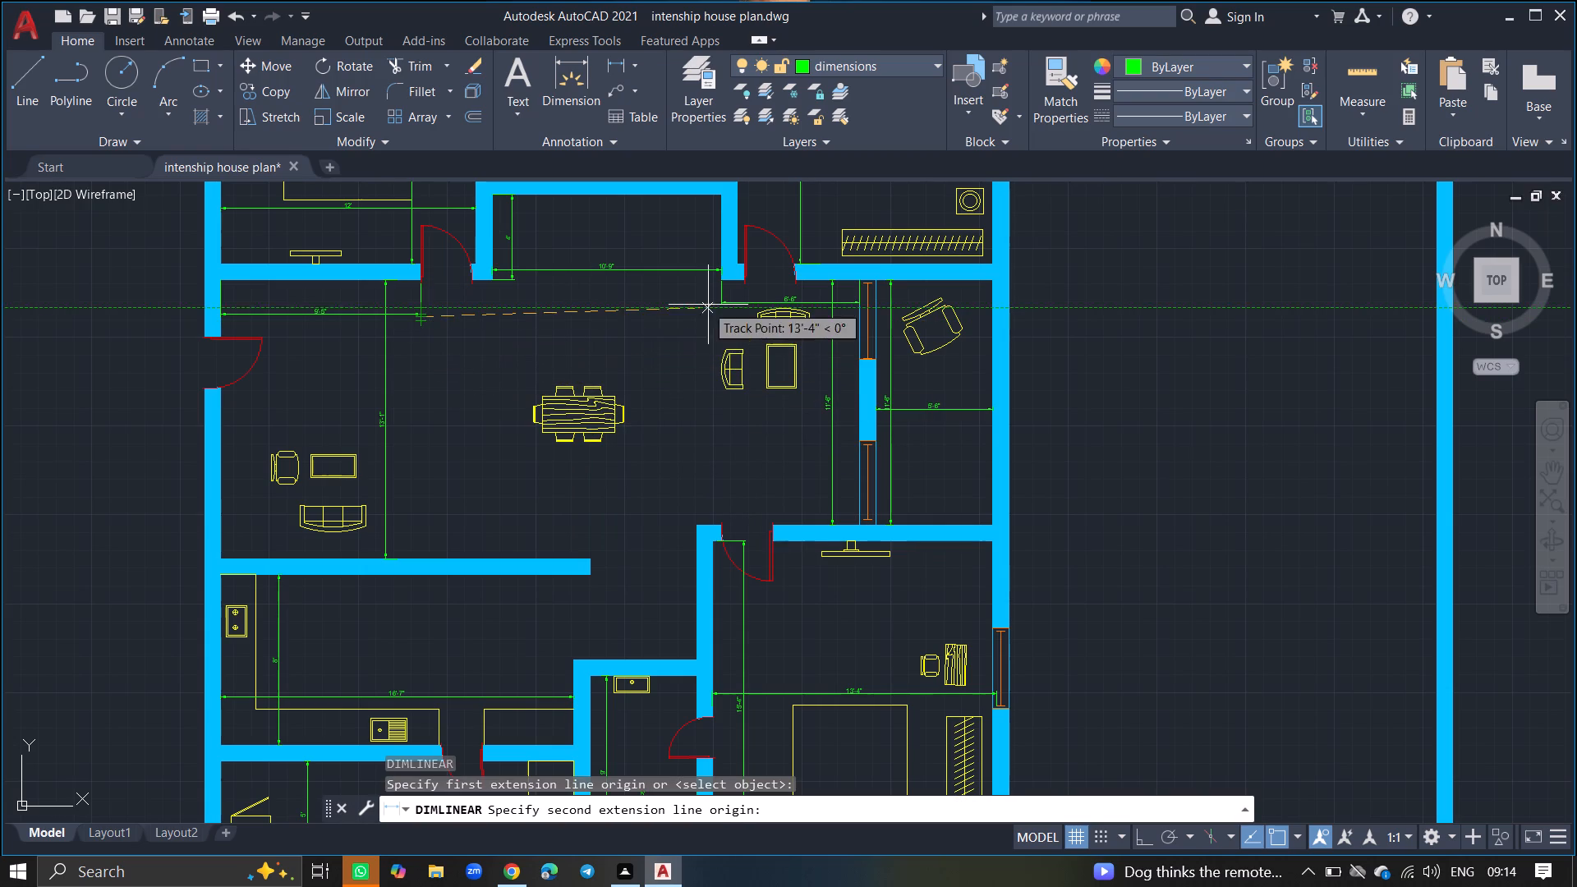
pyautogui.moveTo(720, 308); pyautogui.dragTo(707, 322)
pyautogui.click(707, 322)
pyautogui.keyDown('ctrl'); pyautogui.scroll(4, 600, 320); pyautogui.keyUp('ctrl')
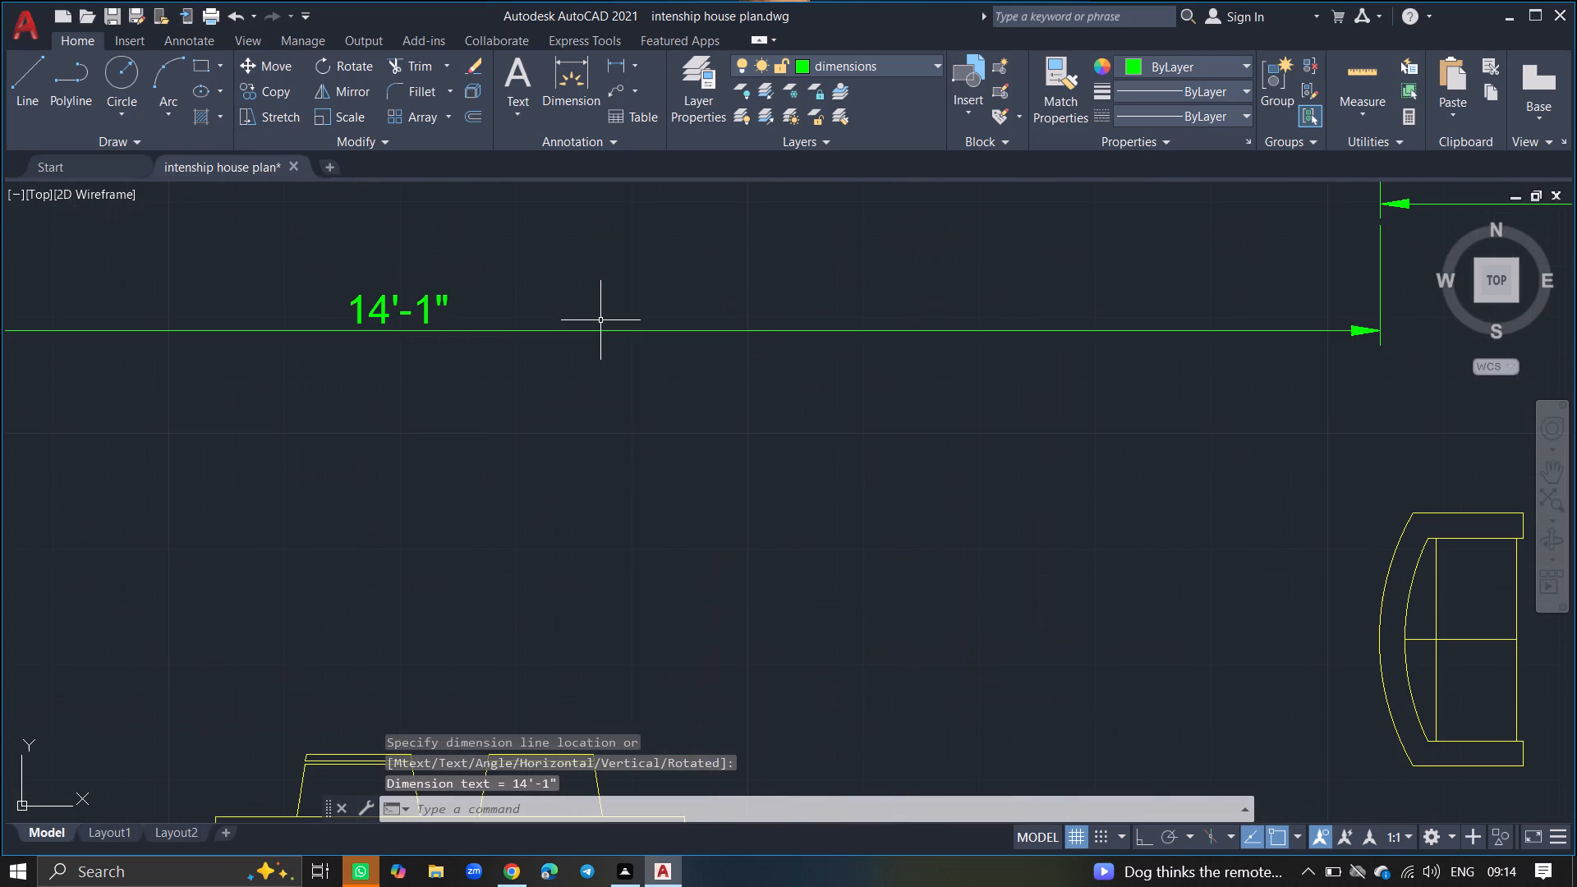
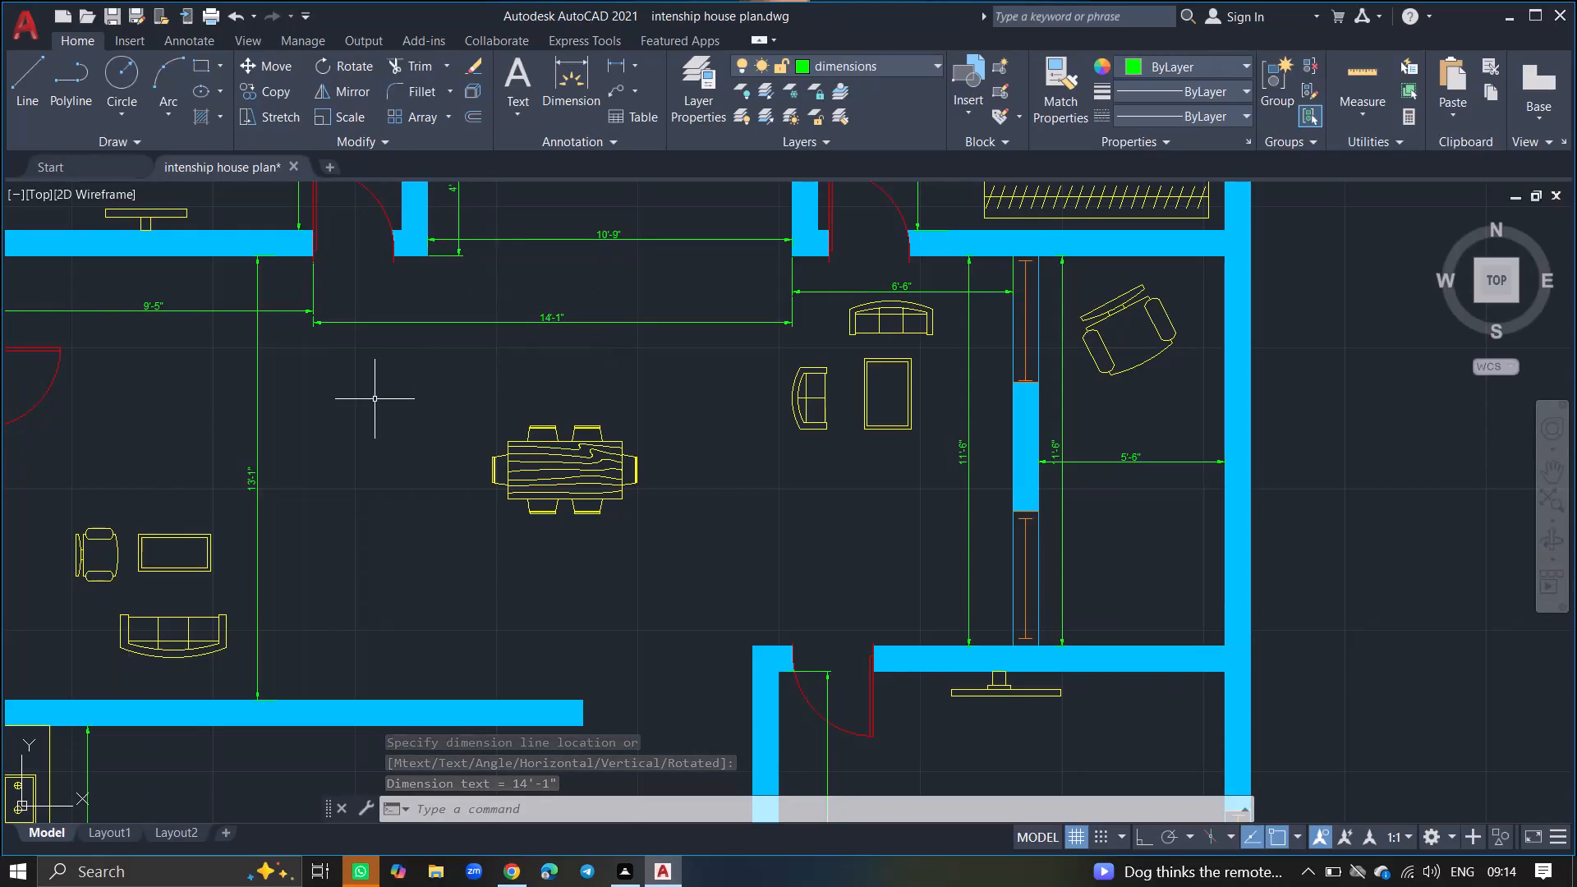
# Add a vertical linear dimension across the dining hall, from the wall end beside the north-west bedroom door to the kitchen wall.
pyautogui.write('DIML')
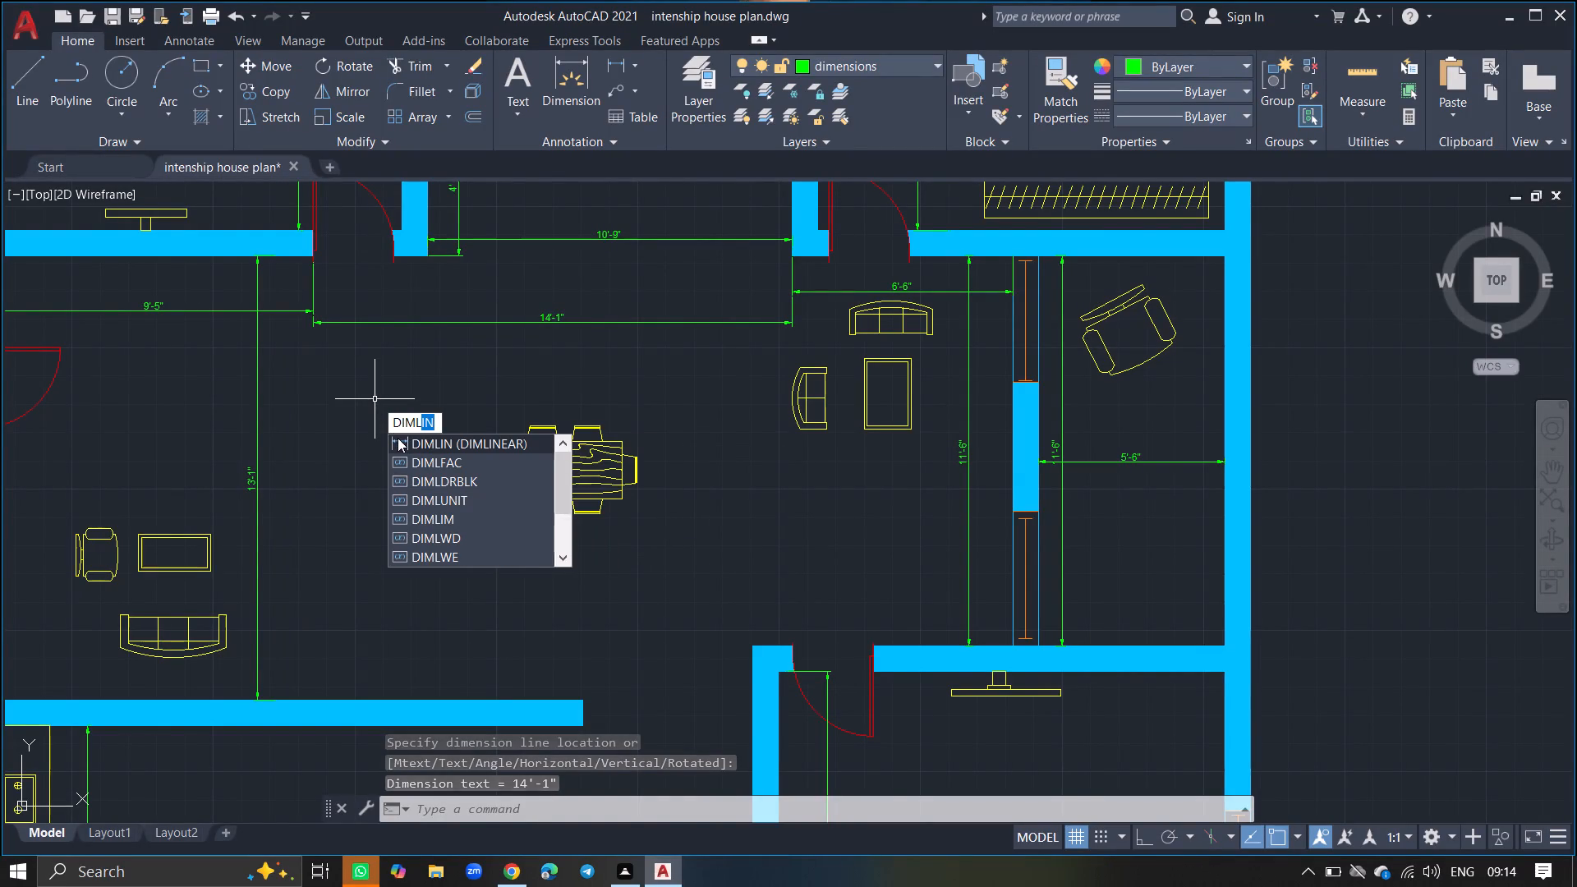
pyautogui.click(398, 438)
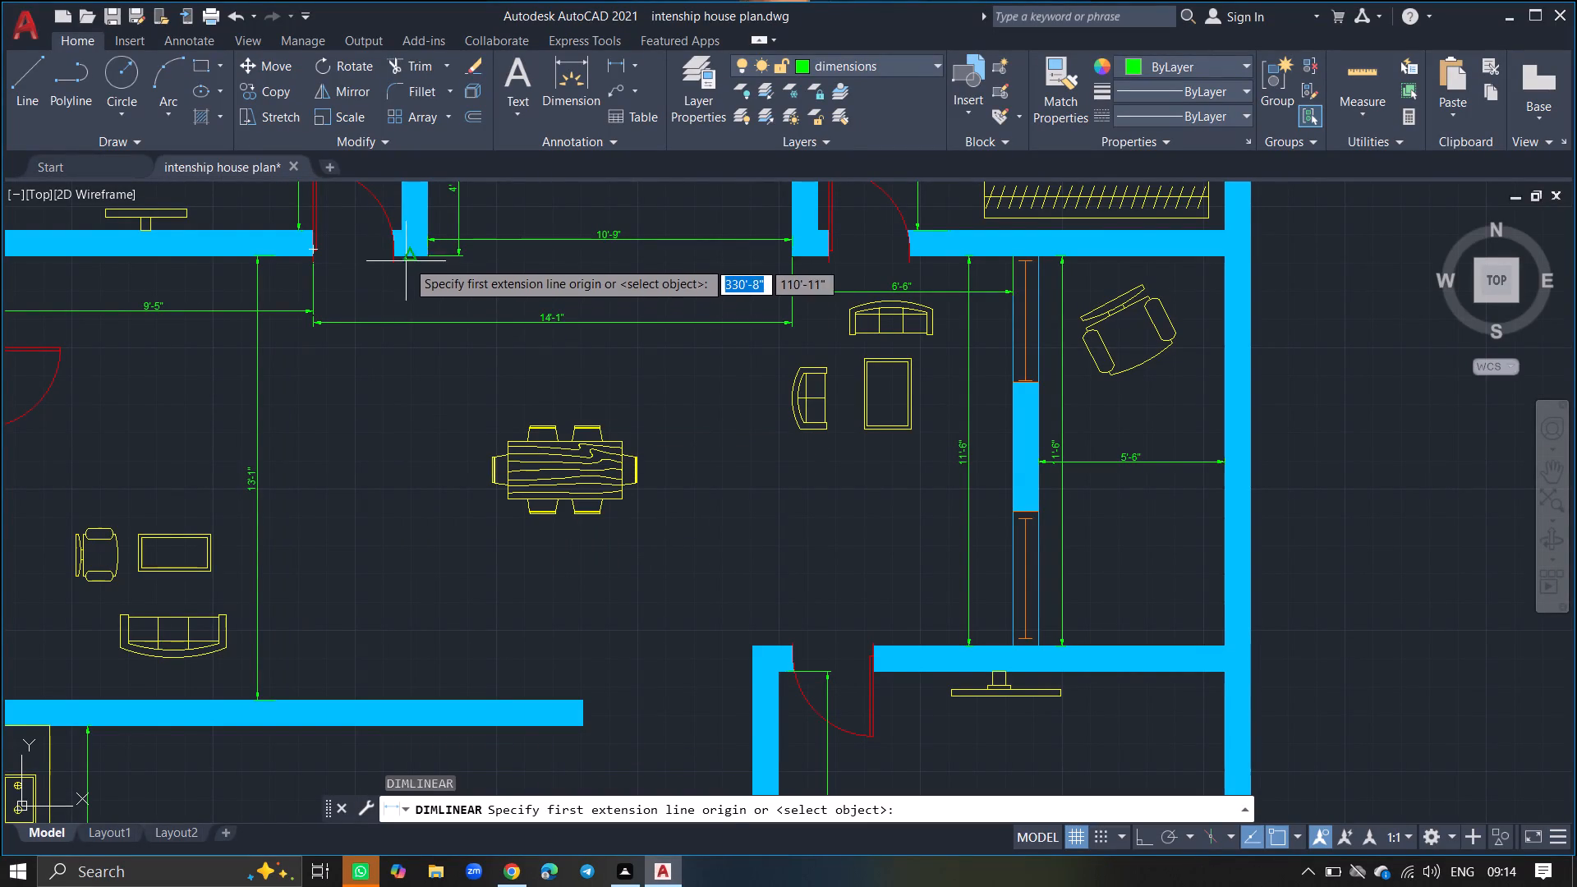
pyautogui.click(407, 259)
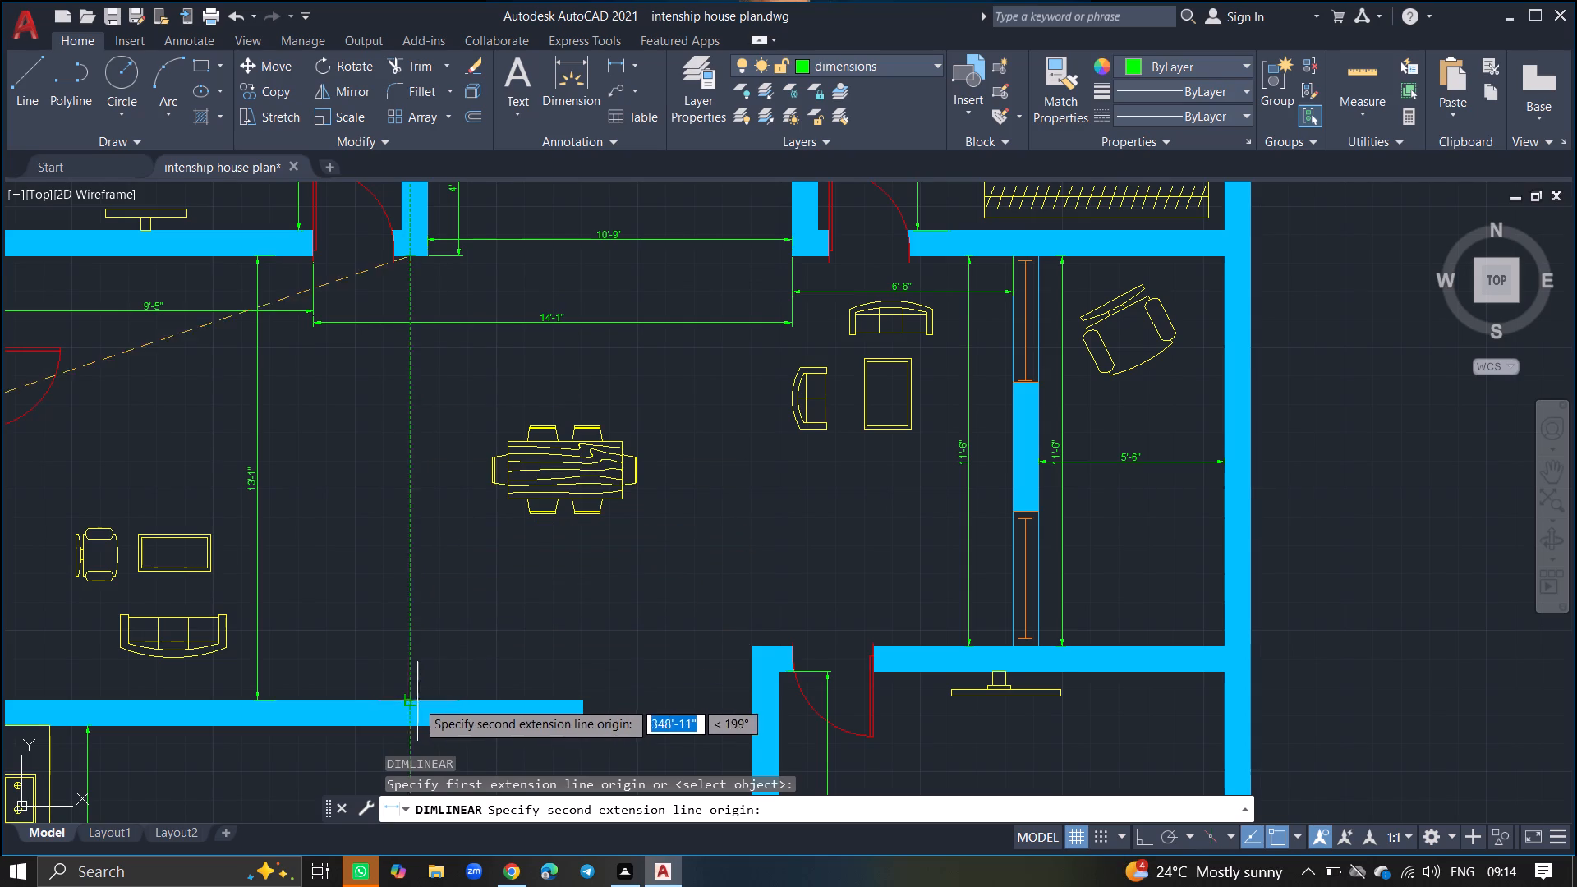
pyautogui.click(412, 697)
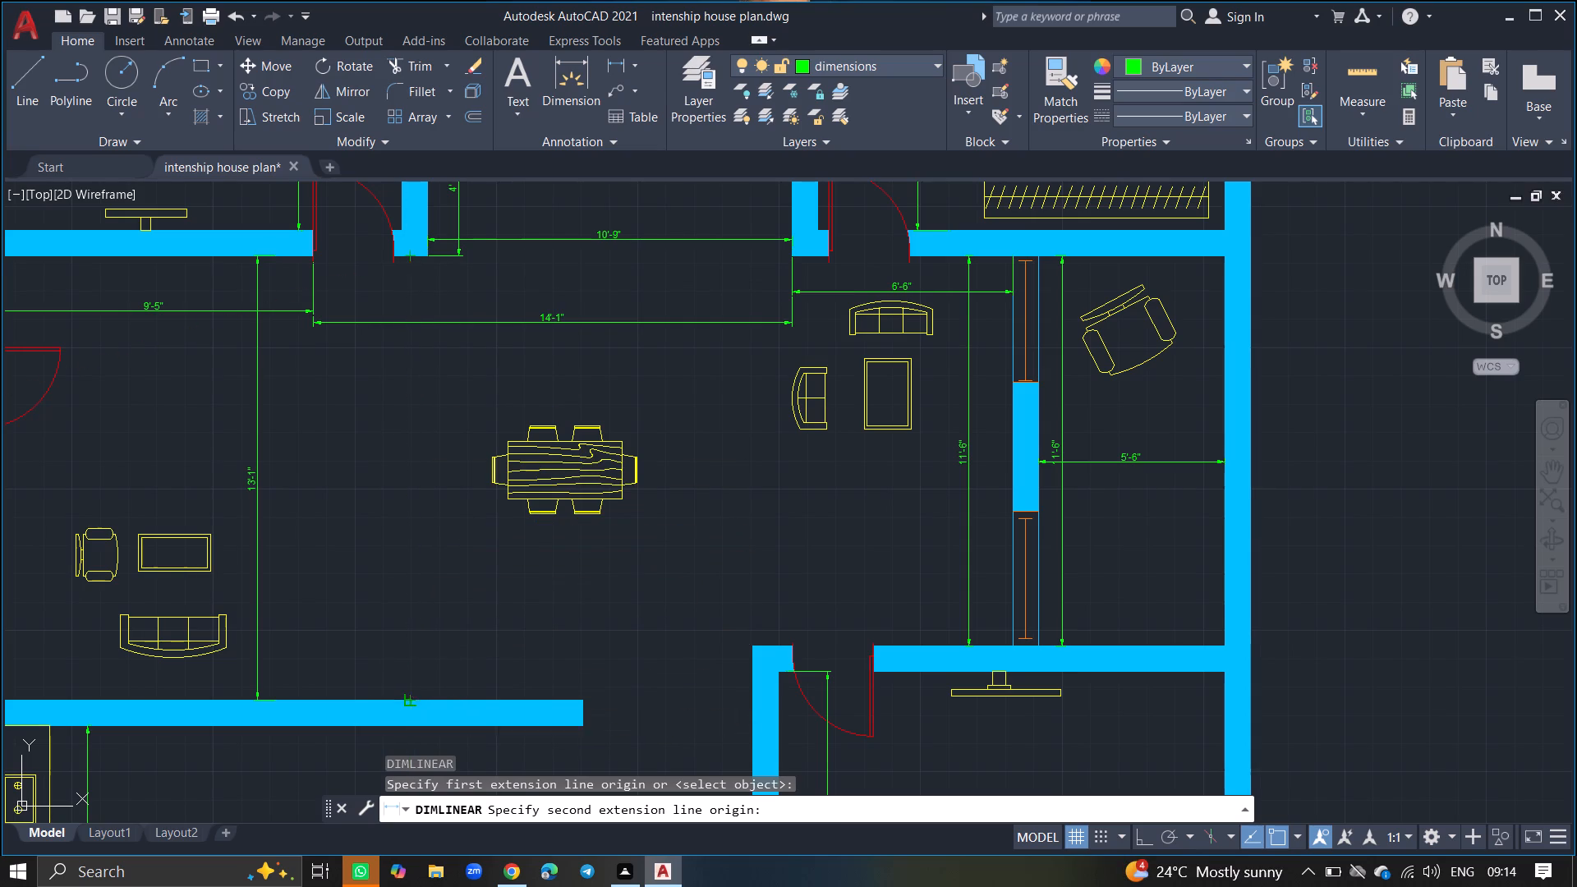
pyautogui.click(428, 637)
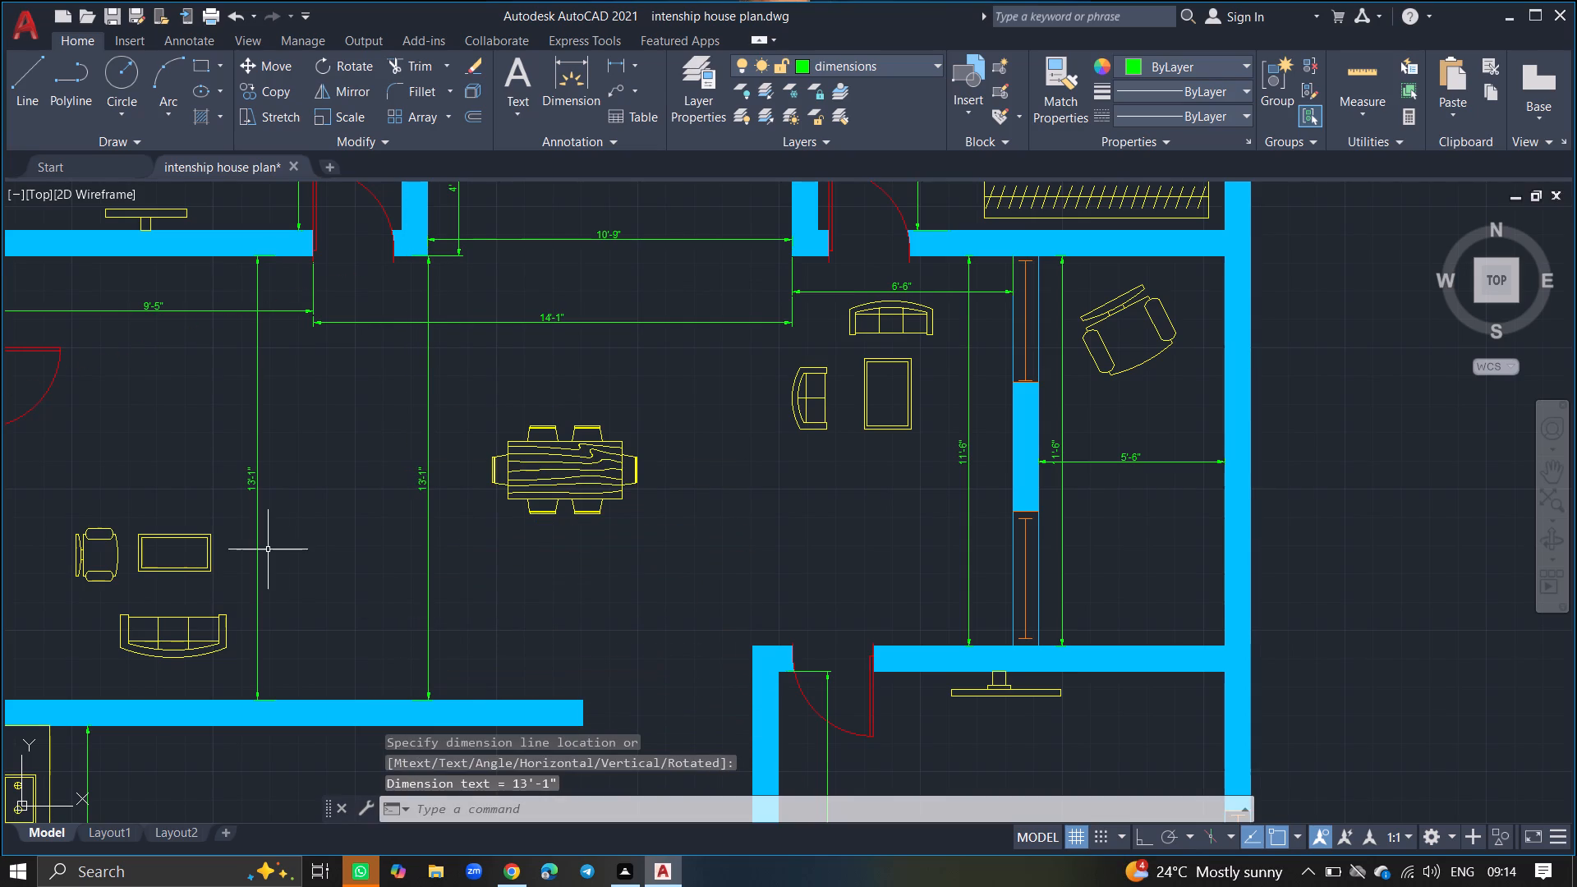
# Make the text layer the current layer.
pyautogui.keyDown('ctrl'); pyautogui.scroll(-2, 268, 549); pyautogui.keyUp('ctrl')
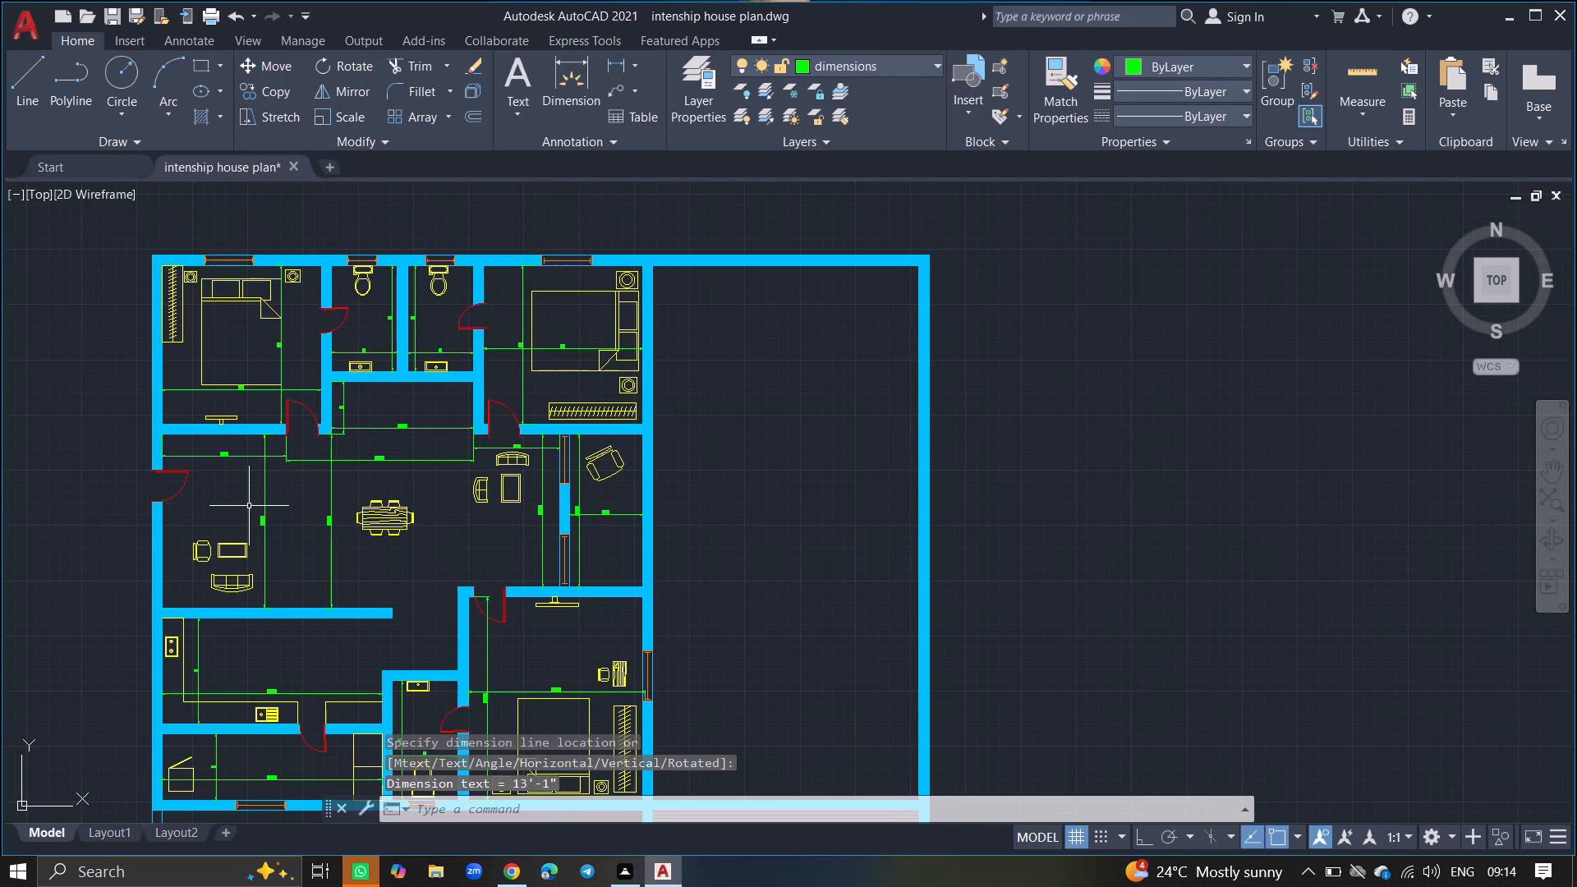
pyautogui.keyDown('ctrl'); pyautogui.scroll(1, 249, 506); pyautogui.keyUp('ctrl')
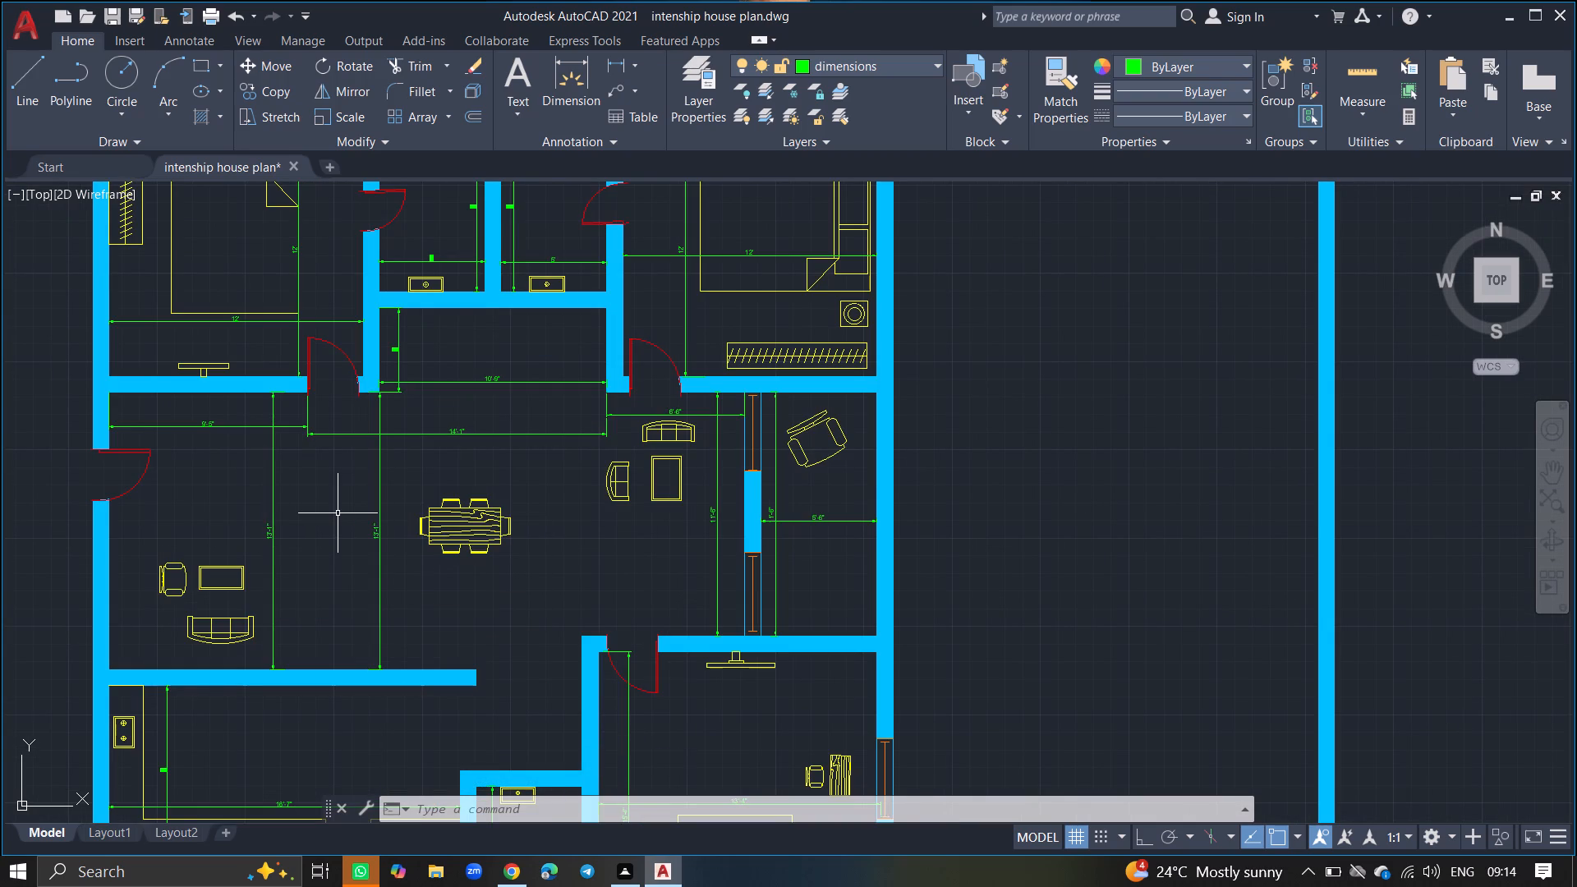
pyautogui.keyDown('ctrl'); pyautogui.scroll(-4, 338, 513); pyautogui.keyUp('ctrl')
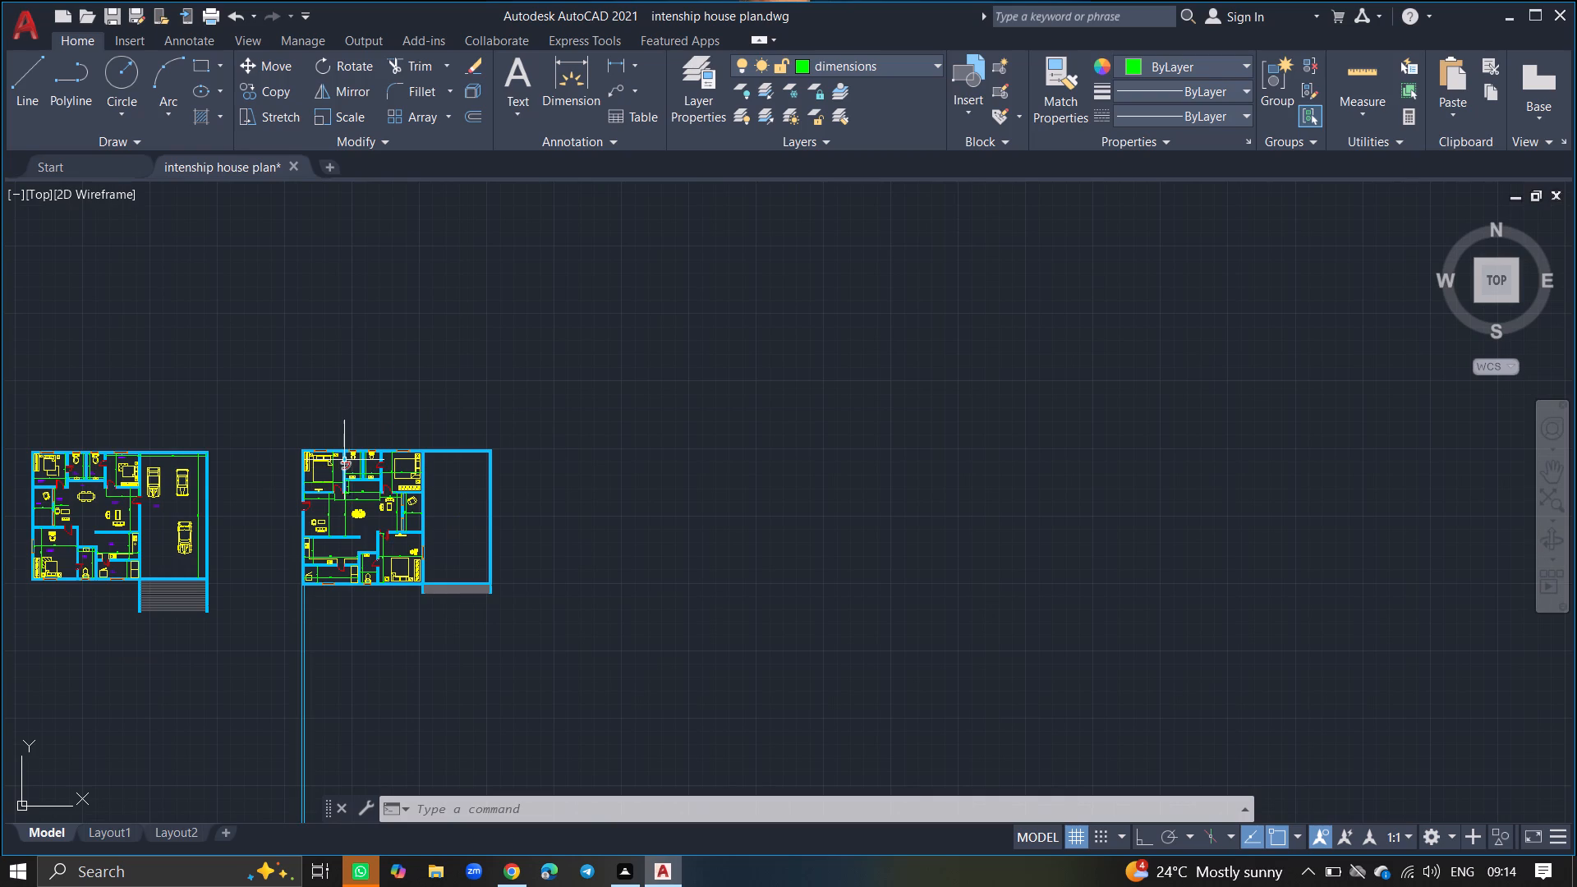
pyautogui.keyDown('ctrl'); pyautogui.scroll(2, 343, 460); pyautogui.keyUp('ctrl')
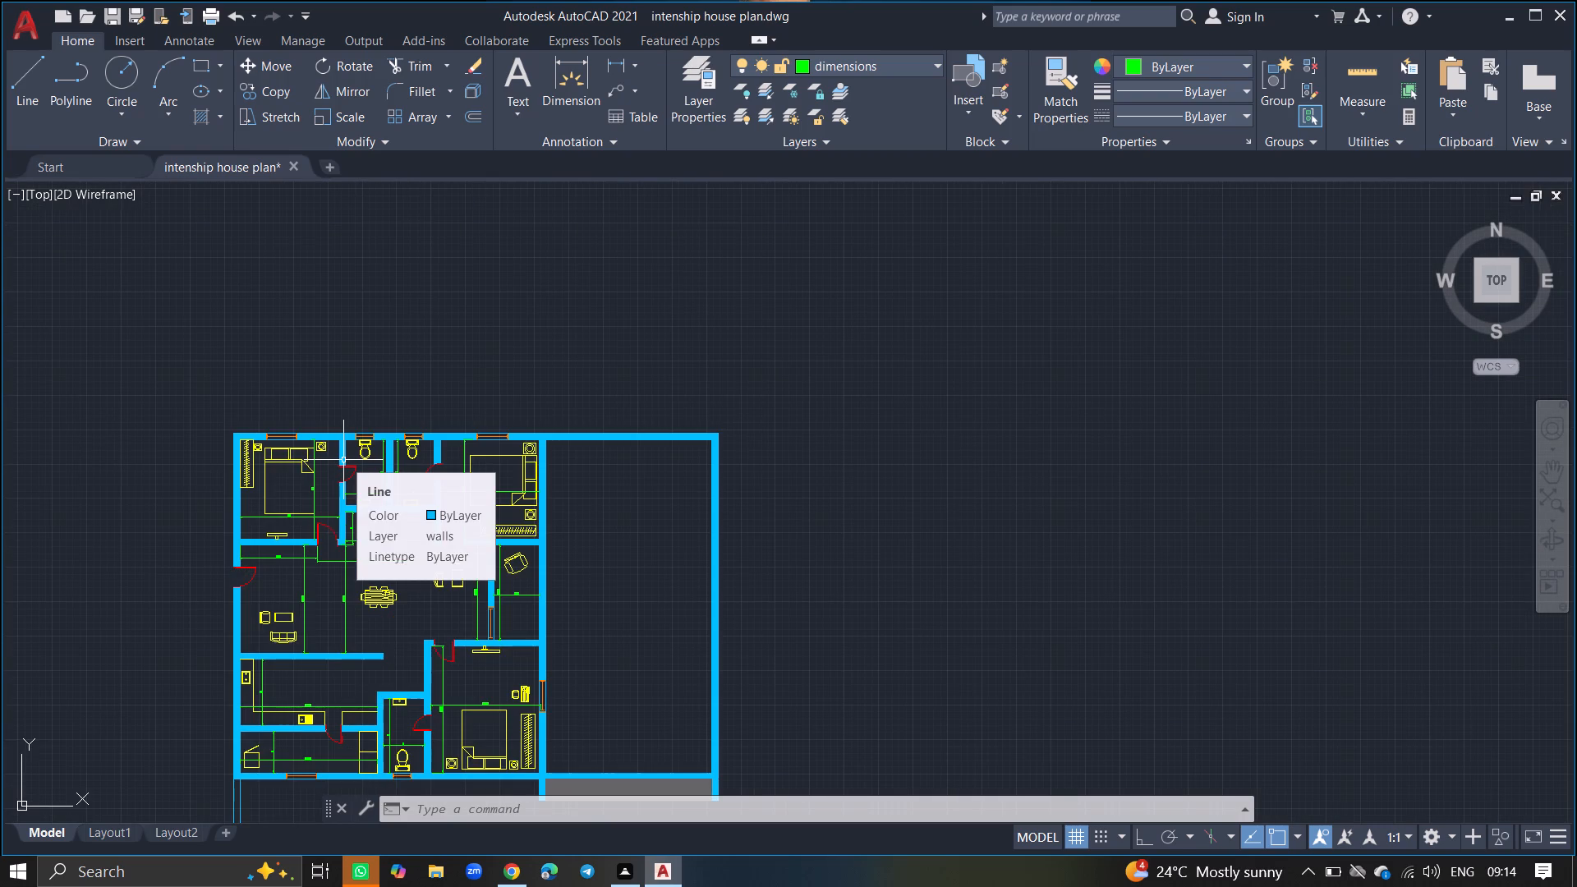
pyautogui.click(680, 82)
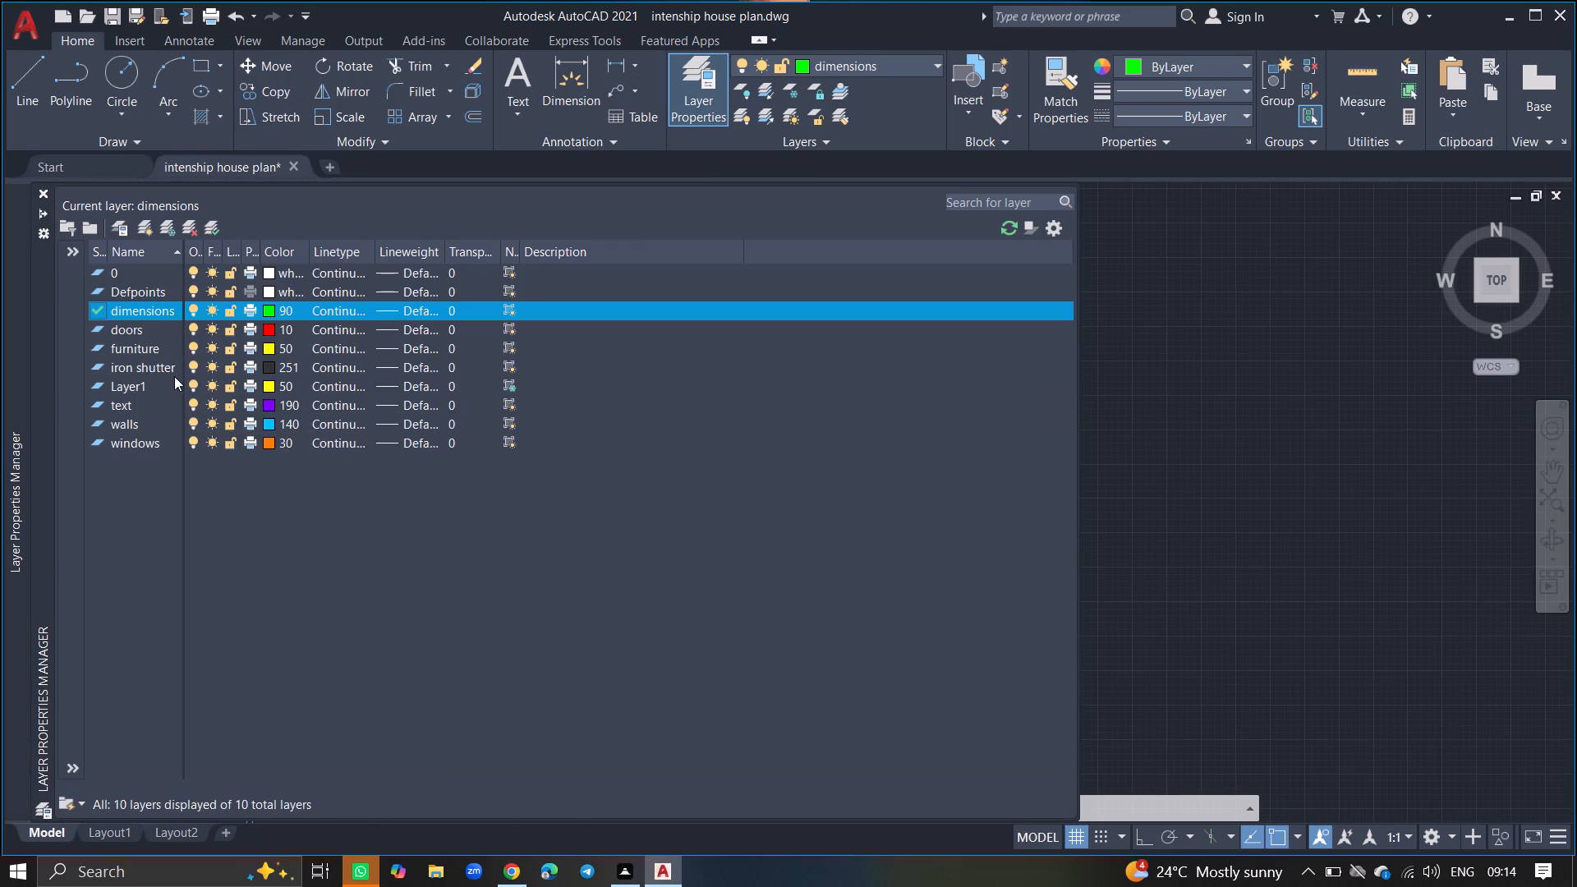
pyautogui.doubleClick(137, 407)
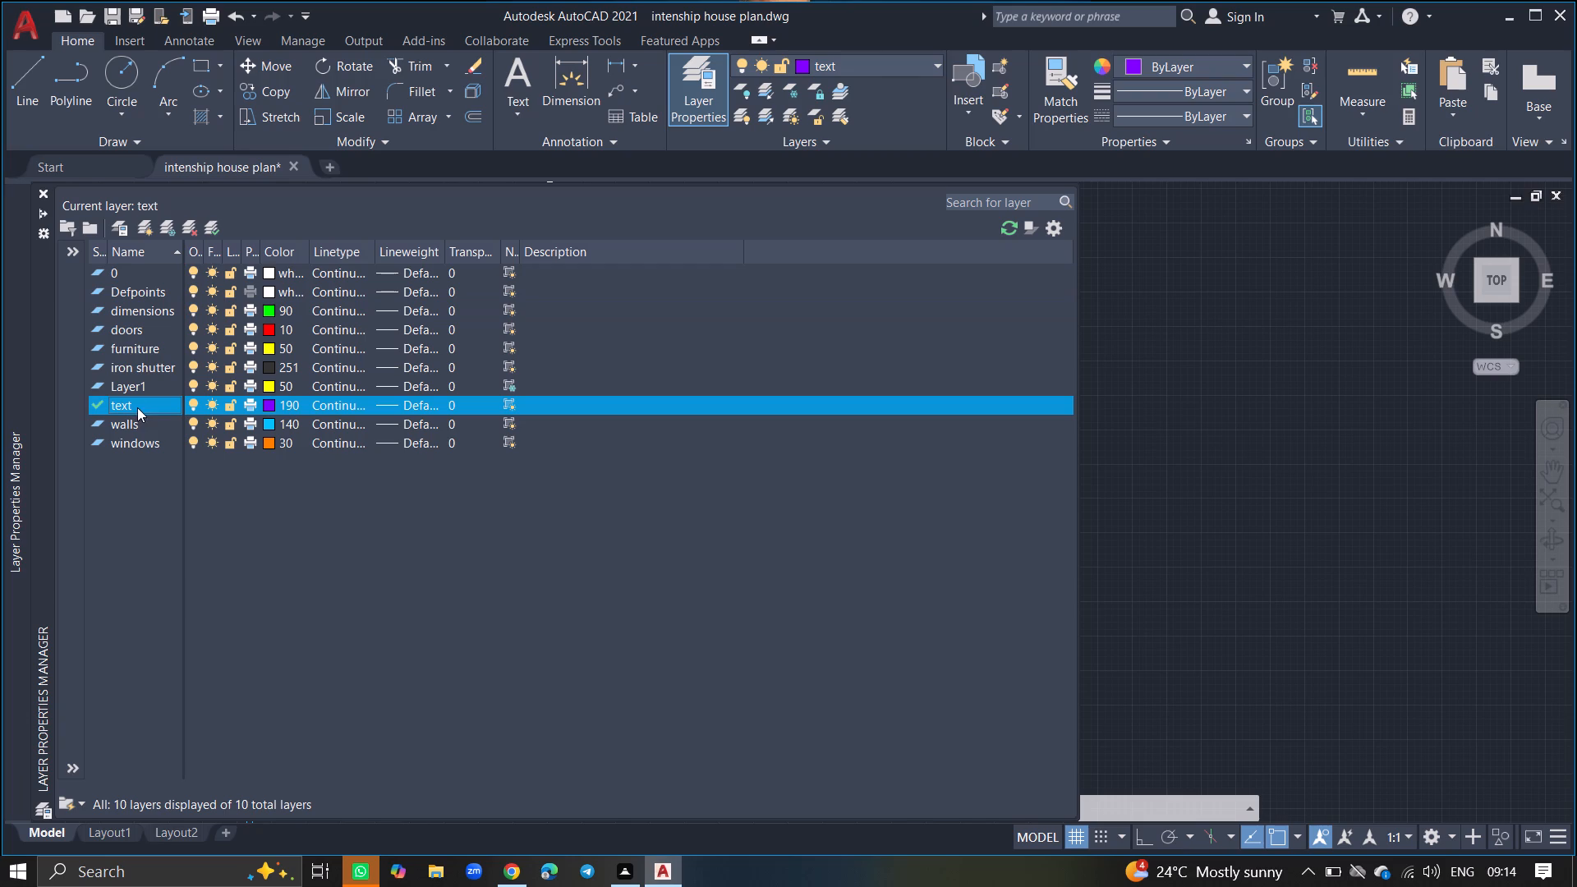
pyautogui.click(41, 187)
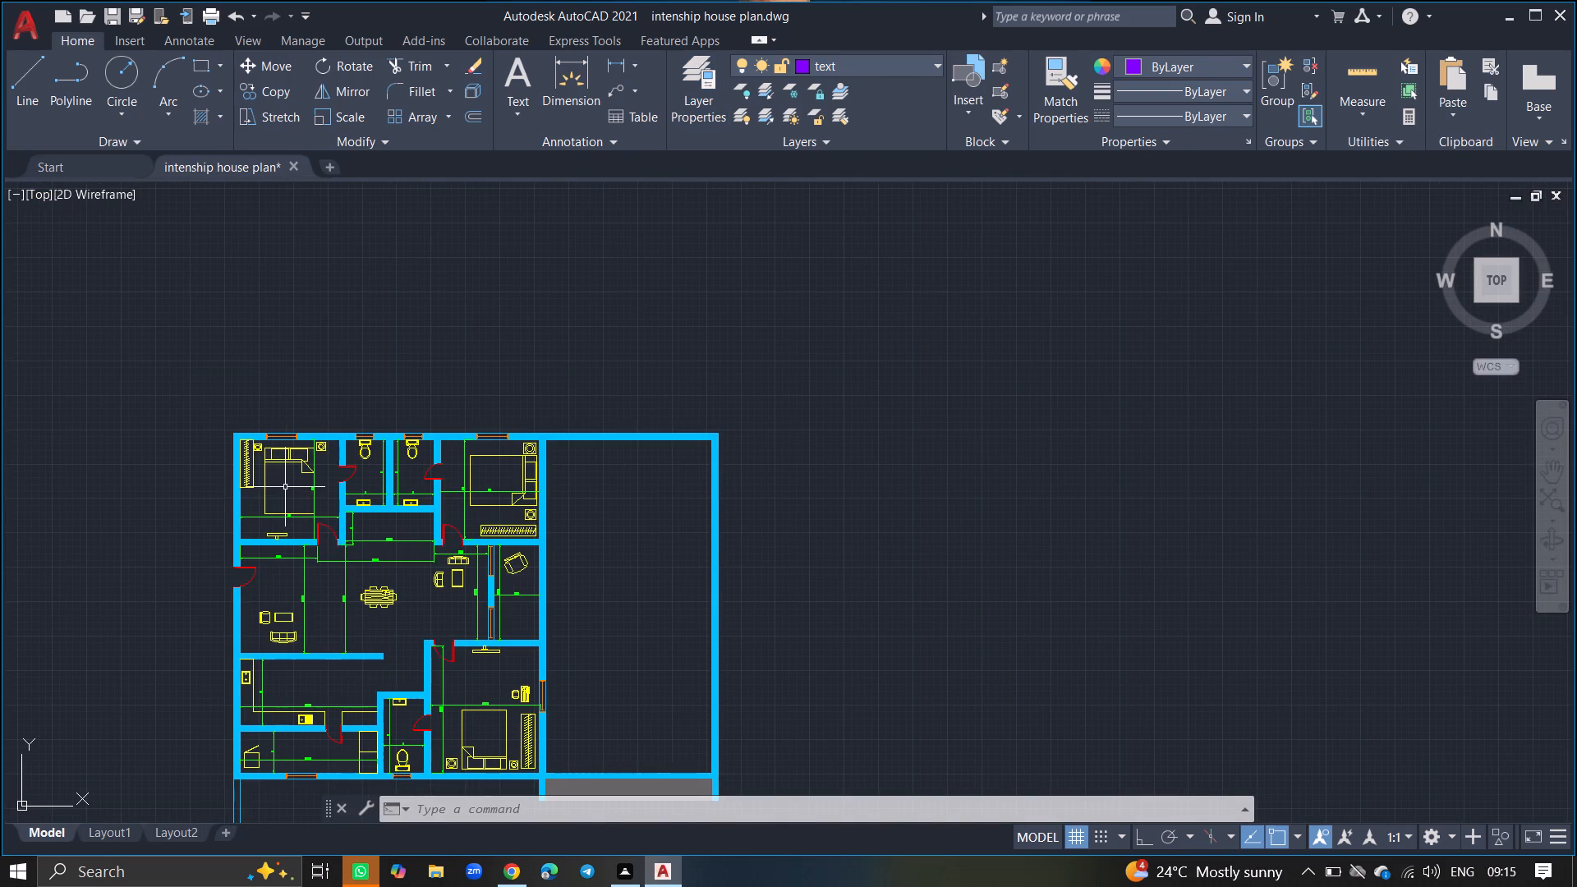
# Place multiline text on the bed in the north-west bedroom and enter the room name "M. BED ROOM -1".
pyautogui.keyDown('ctrl'); pyautogui.scroll(8, 285, 487); pyautogui.keyUp('ctrl')
pyautogui.write('MTEXT')
pyautogui.press('Return')
pyautogui.keyDown('ctrl'); pyautogui.scroll(-1, 285, 487); pyautogui.keyUp('ctrl')
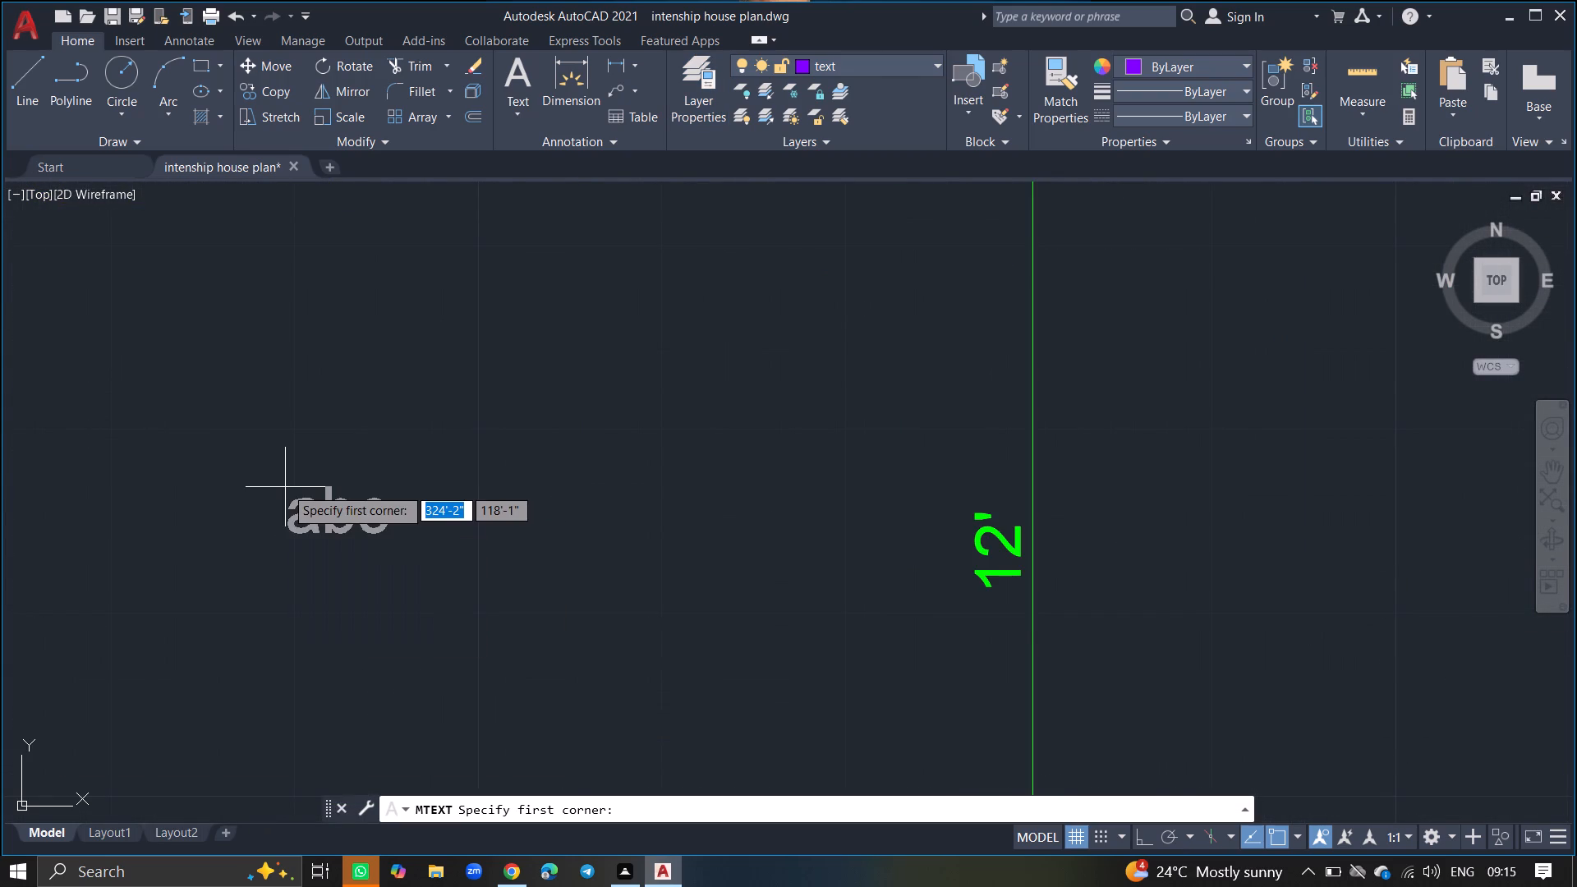
pyautogui.keyDown('ctrl'); pyautogui.scroll(-3, 285, 487); pyautogui.keyUp('ctrl')
pyautogui.moveTo(222, 452); pyautogui.dragTo(371, 499)
pyautogui.click(371, 499)
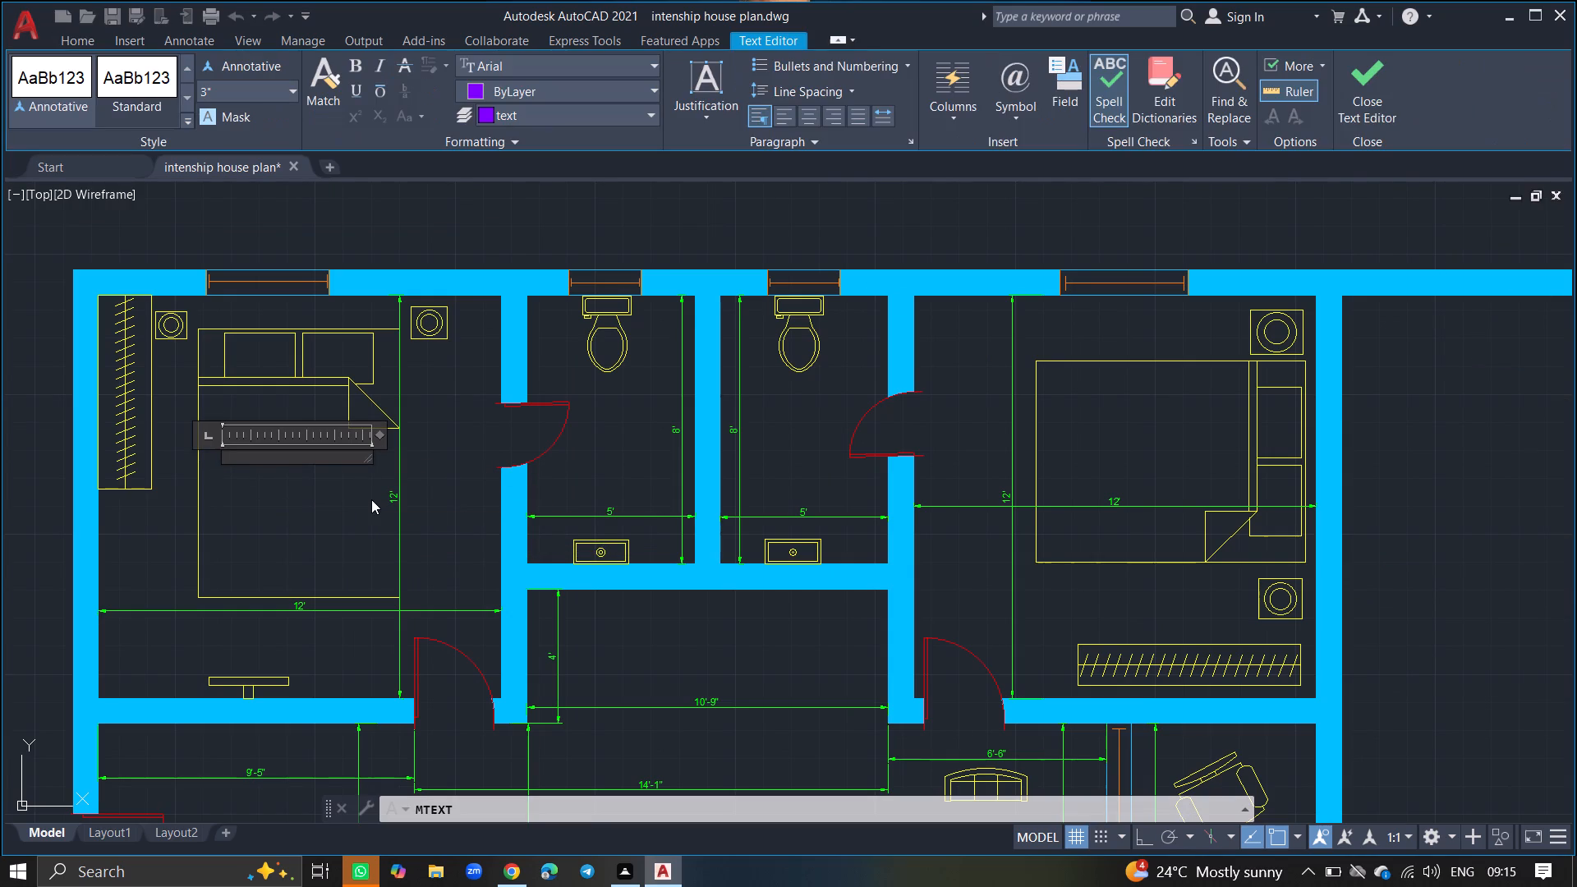
pyautogui.press('m')
pyautogui.write('. BED ROOM')
pyautogui.press('space')
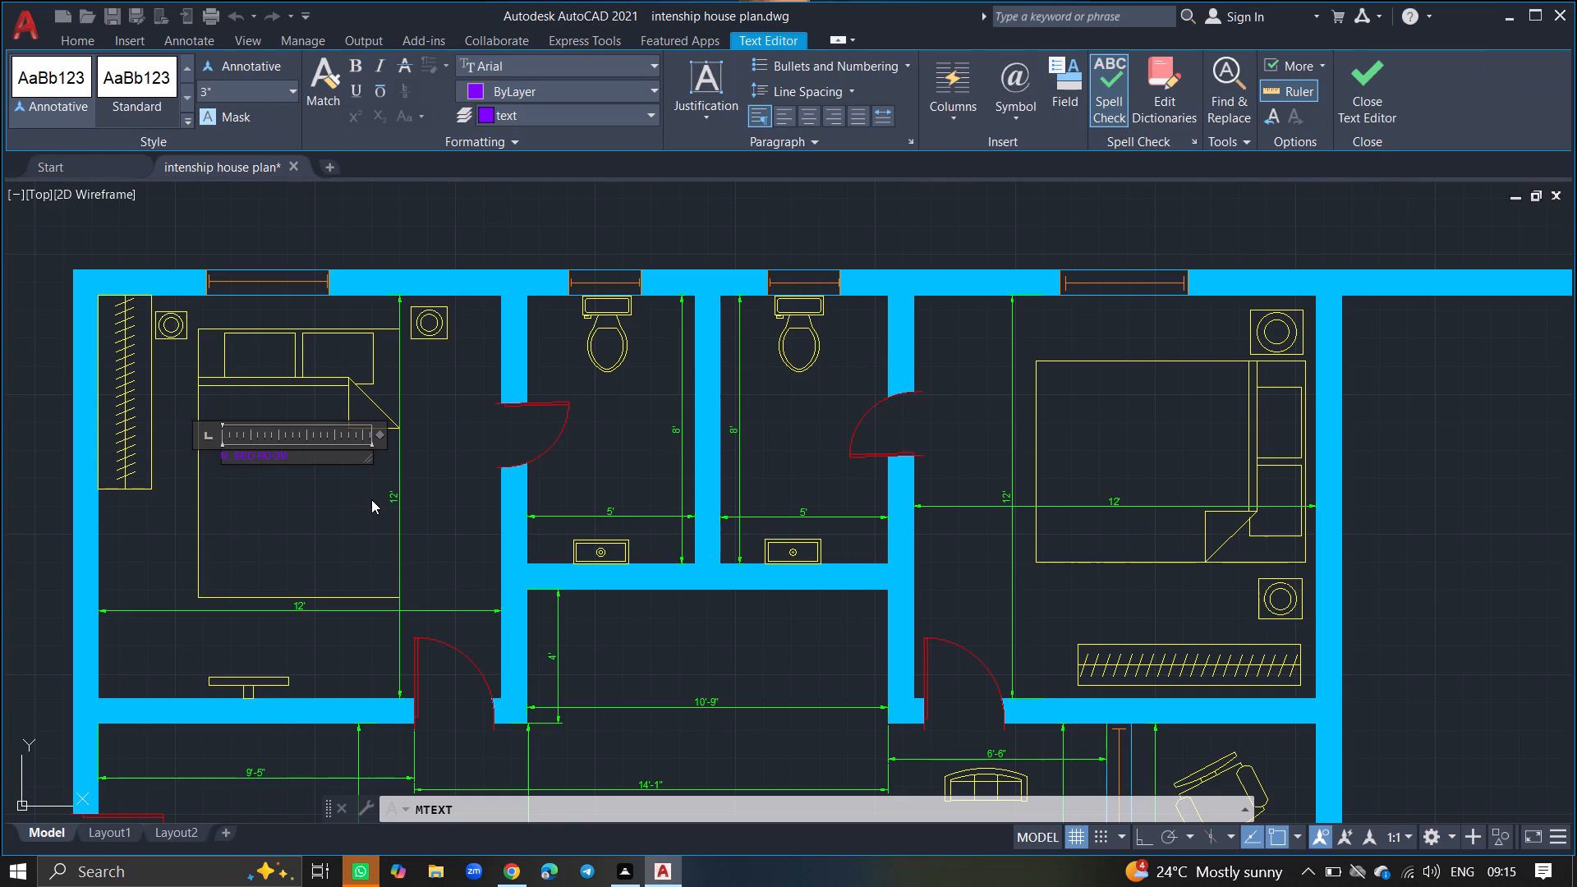
pyautogui.write('-1')
pyautogui.press('space')
# Add the room size "12' 0" X 12' 0"" as a second line of the bedroom label and finish the text.
pyautogui.keyDown('ctrl'); pyautogui.scroll(3, 371, 499); pyautogui.keyUp('ctrl')
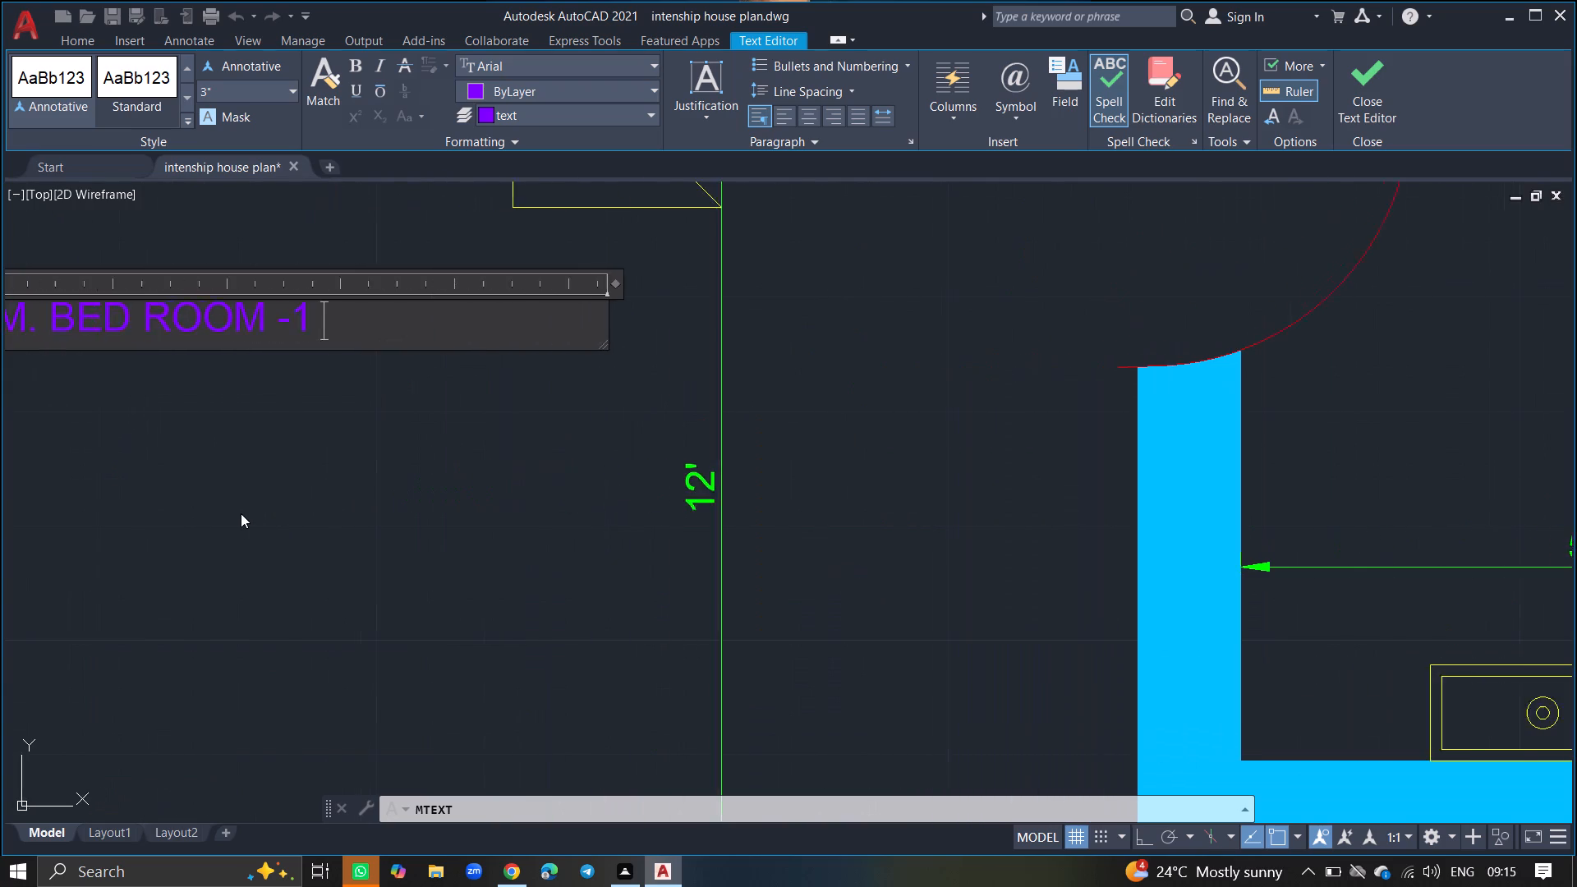
pyautogui.press('Return')
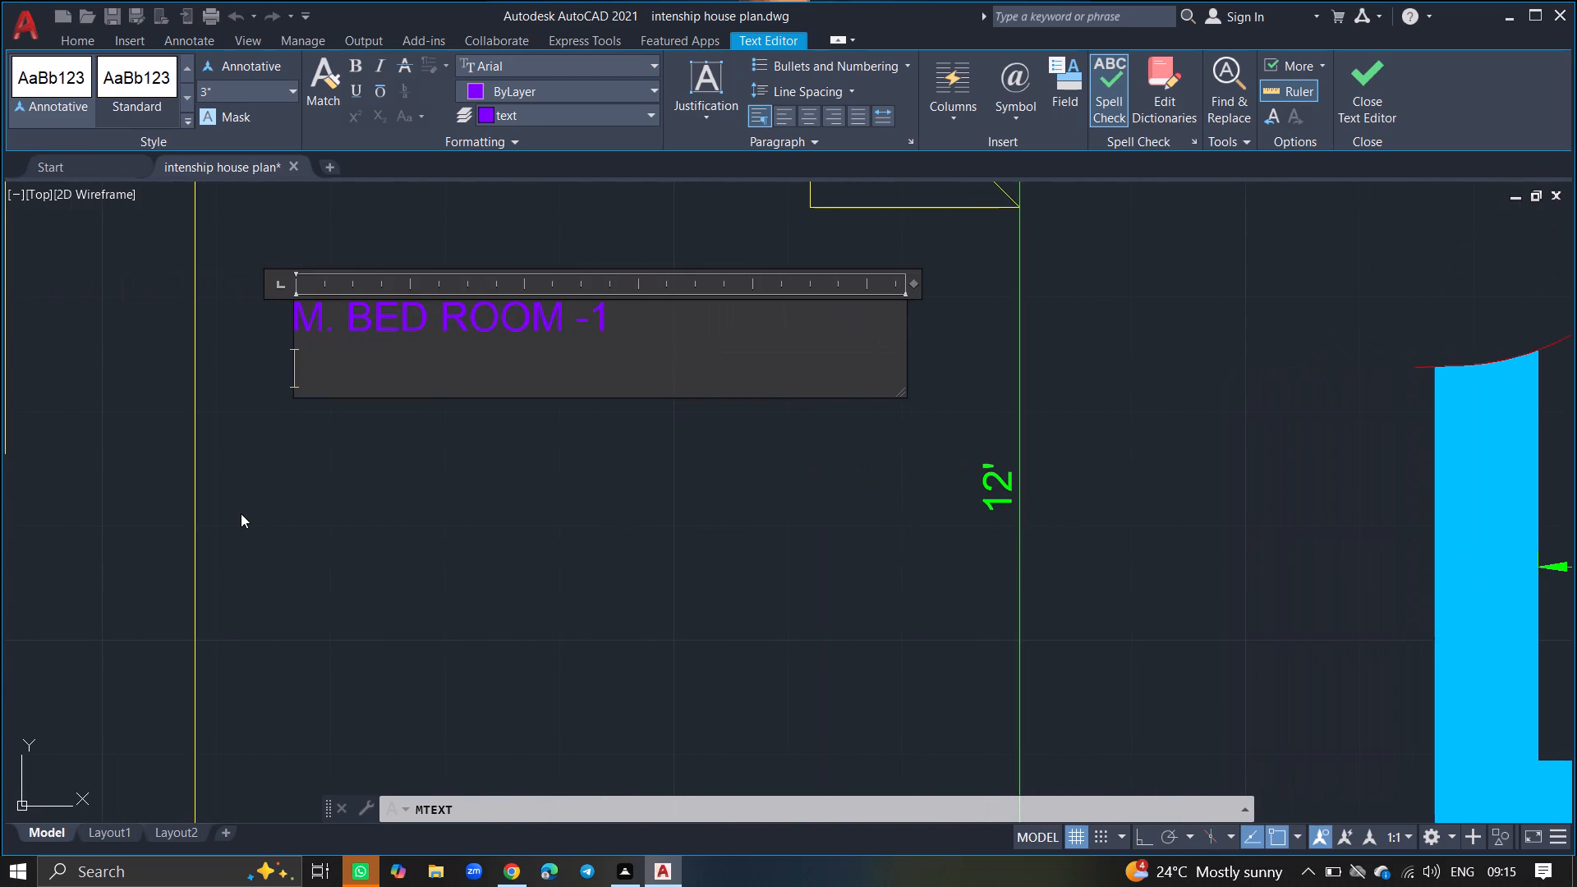
pyautogui.write("12'")
pyautogui.press('space')
pyautogui.press('0')
pyautogui.write('"')
pyautogui.press('space')
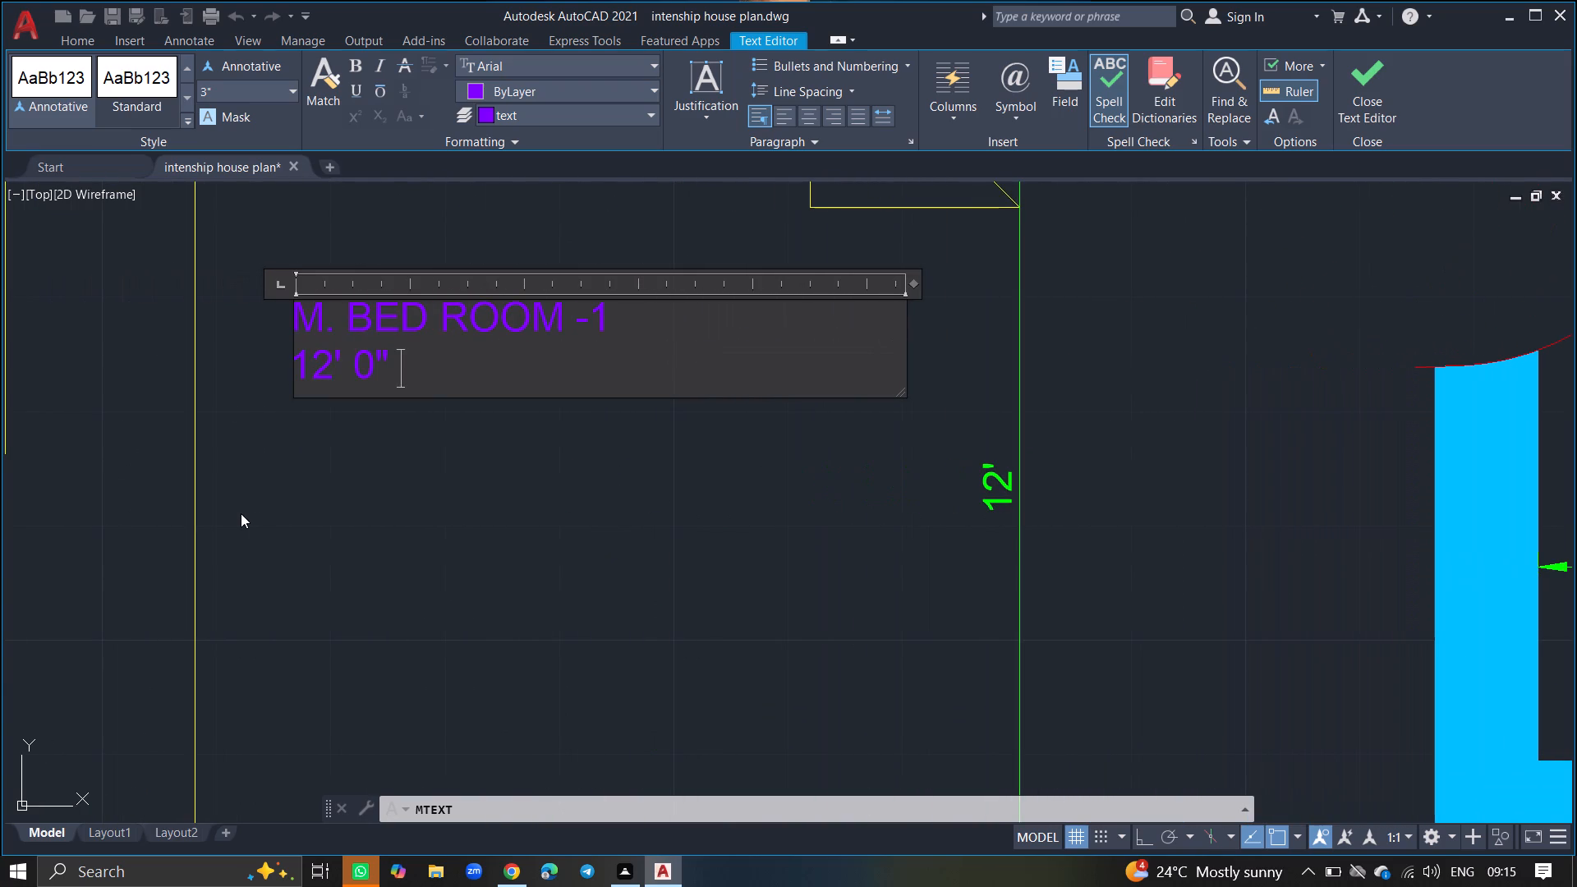
pyautogui.write('X')
pyautogui.press('space')
pyautogui.write("12'")
pyautogui.press('space')
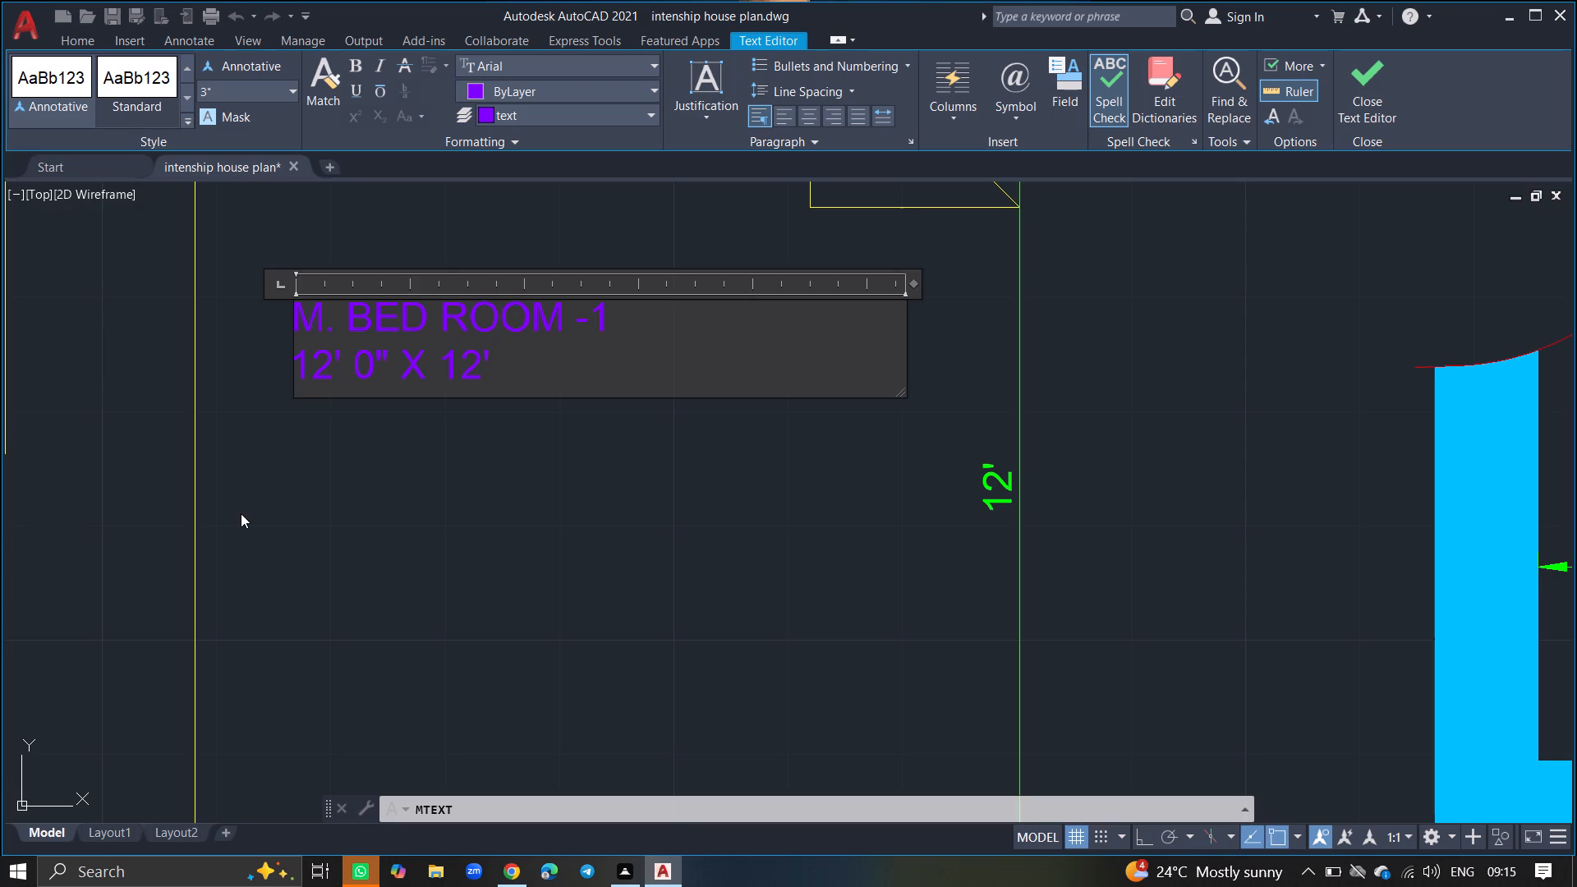
pyautogui.write('0"')
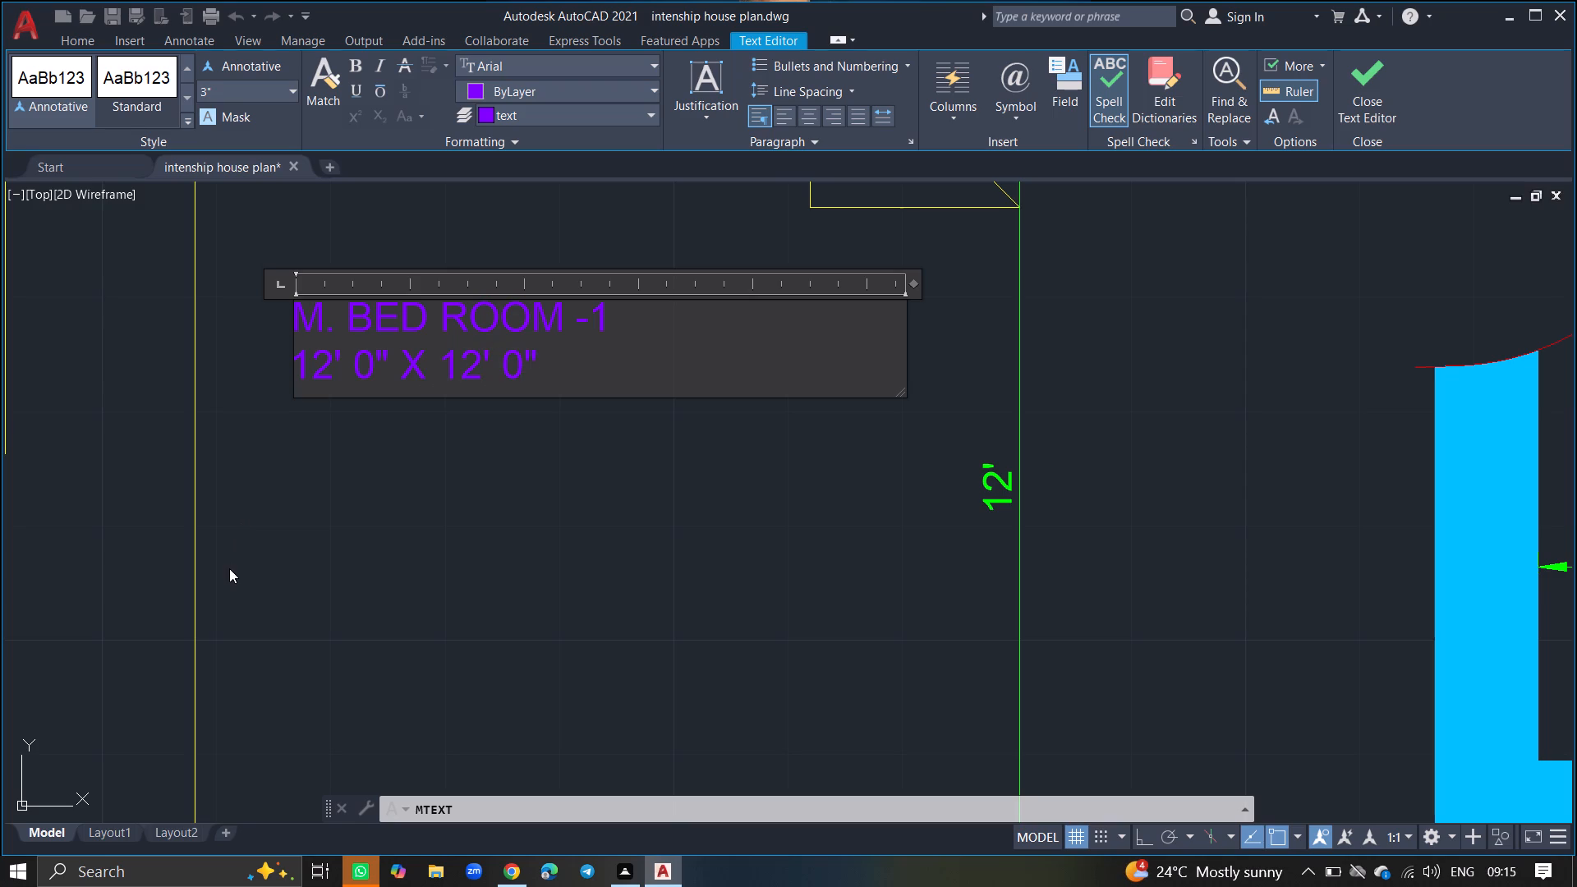
pyautogui.click(229, 568)
pyautogui.keyDown('ctrl'); pyautogui.scroll(-3, 229, 568); pyautogui.keyUp('ctrl')
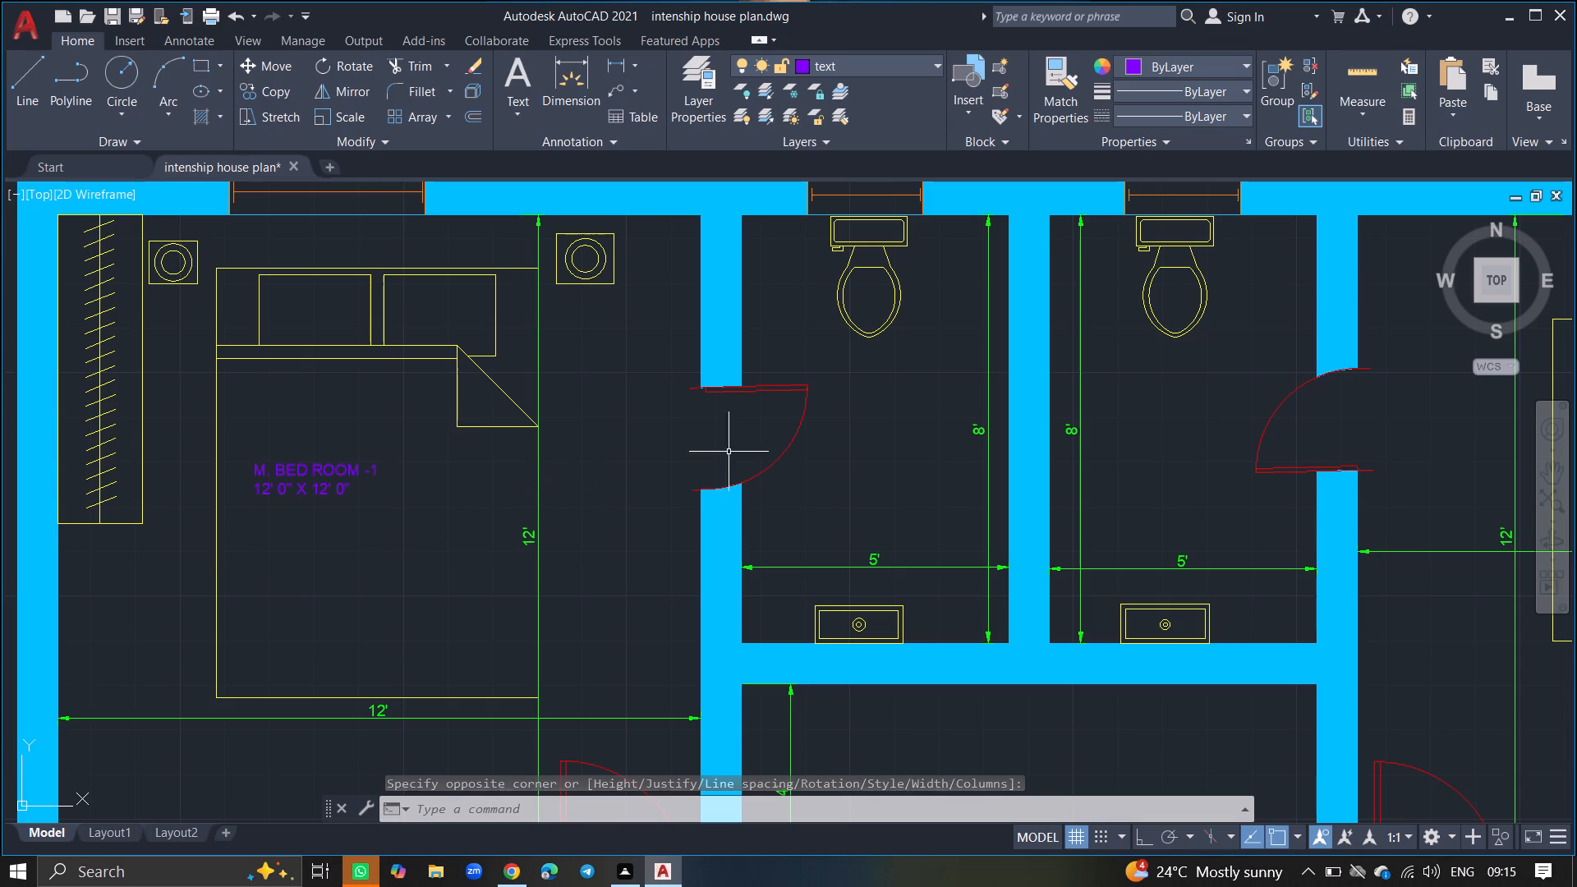
# Place multiline text between the toilet and washbasin in the bathroom adjoining M. BED ROOM -1 and enter "TOILET".
pyautogui.write('MTEXT')
pyautogui.press('Return')
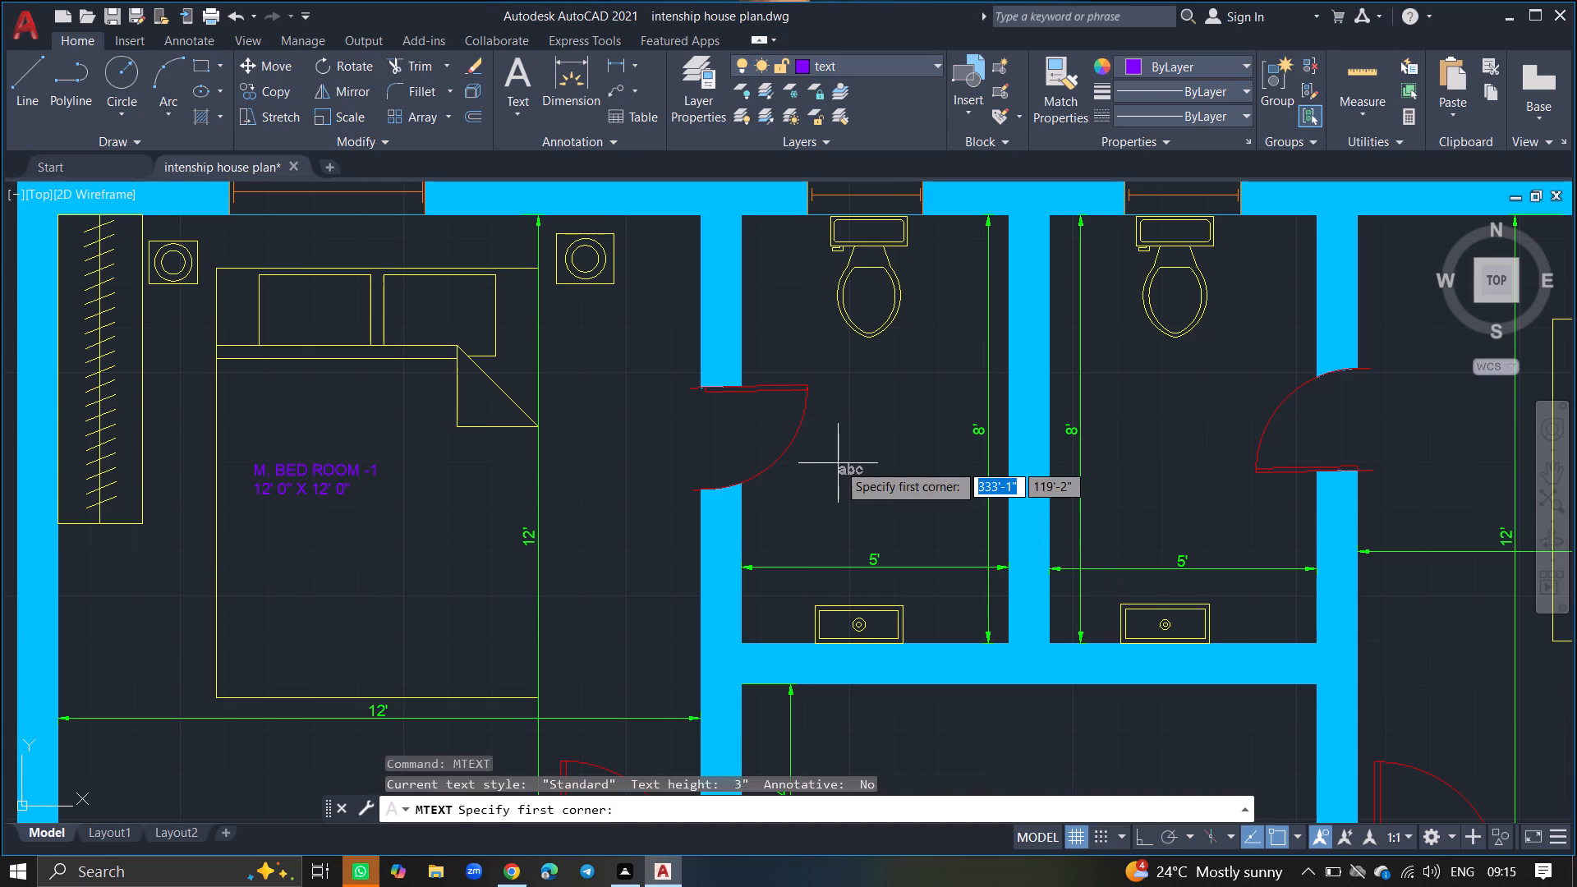
pyautogui.click(807, 492)
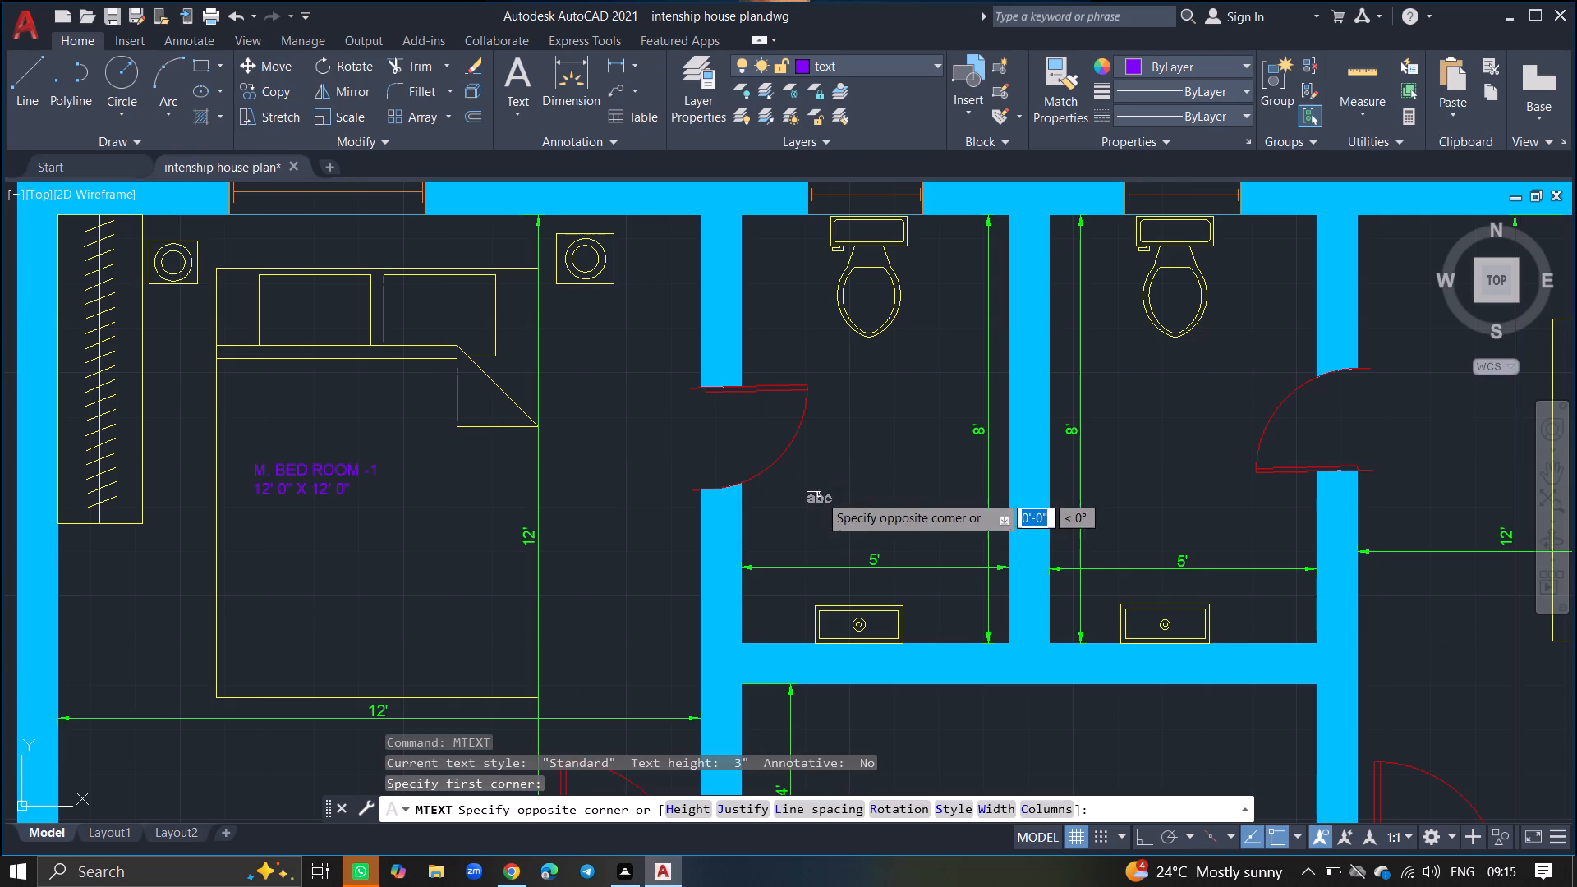
pyautogui.click(960, 527)
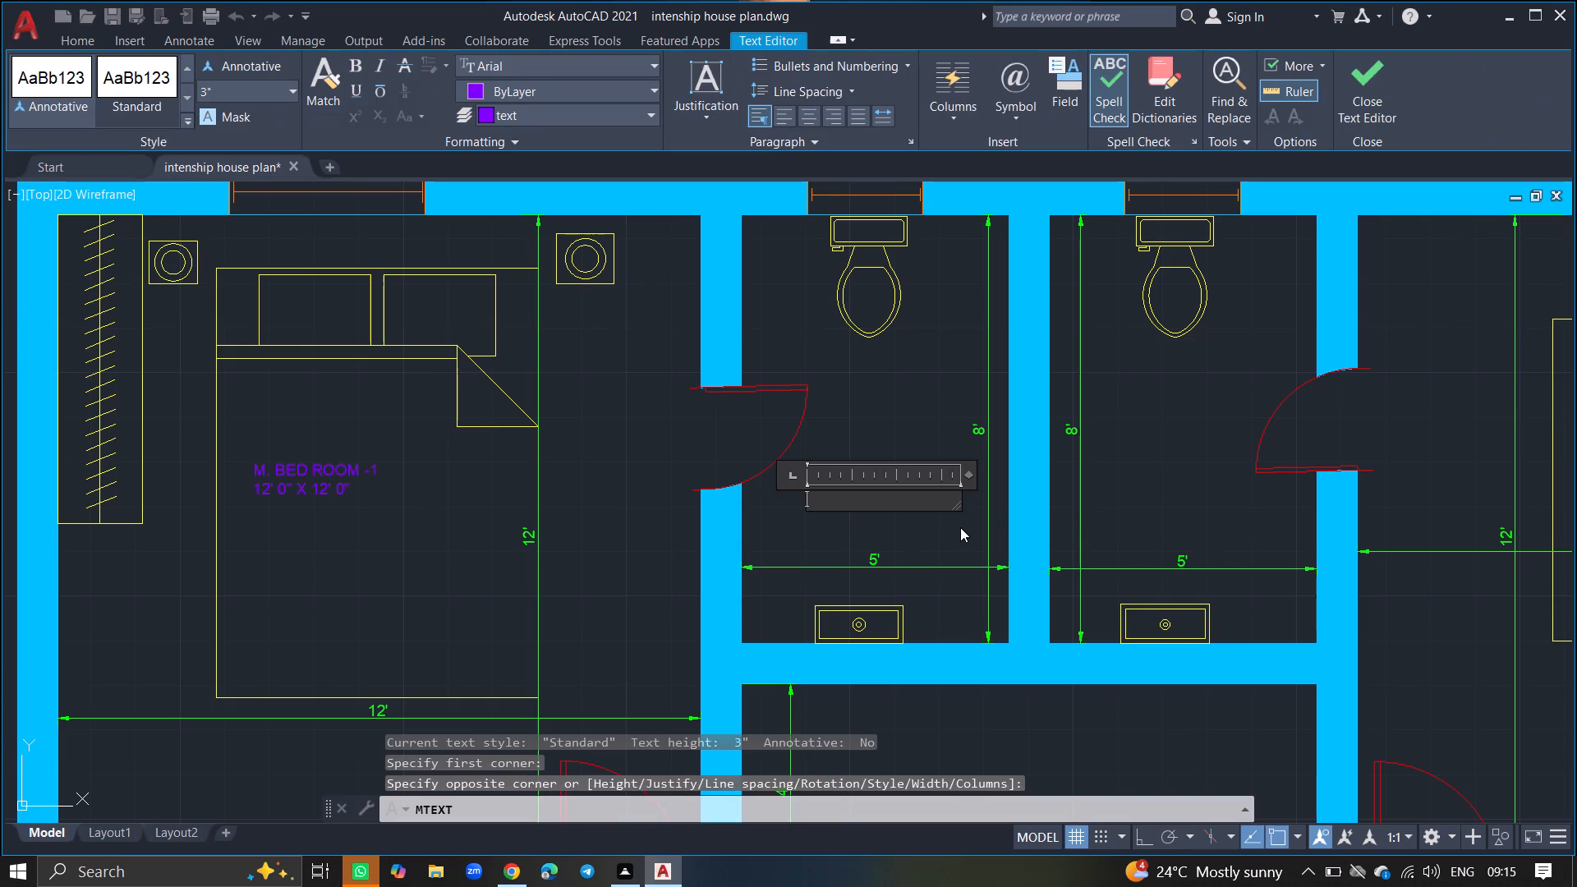
pyautogui.write('TOIL')
pyautogui.write('ET')
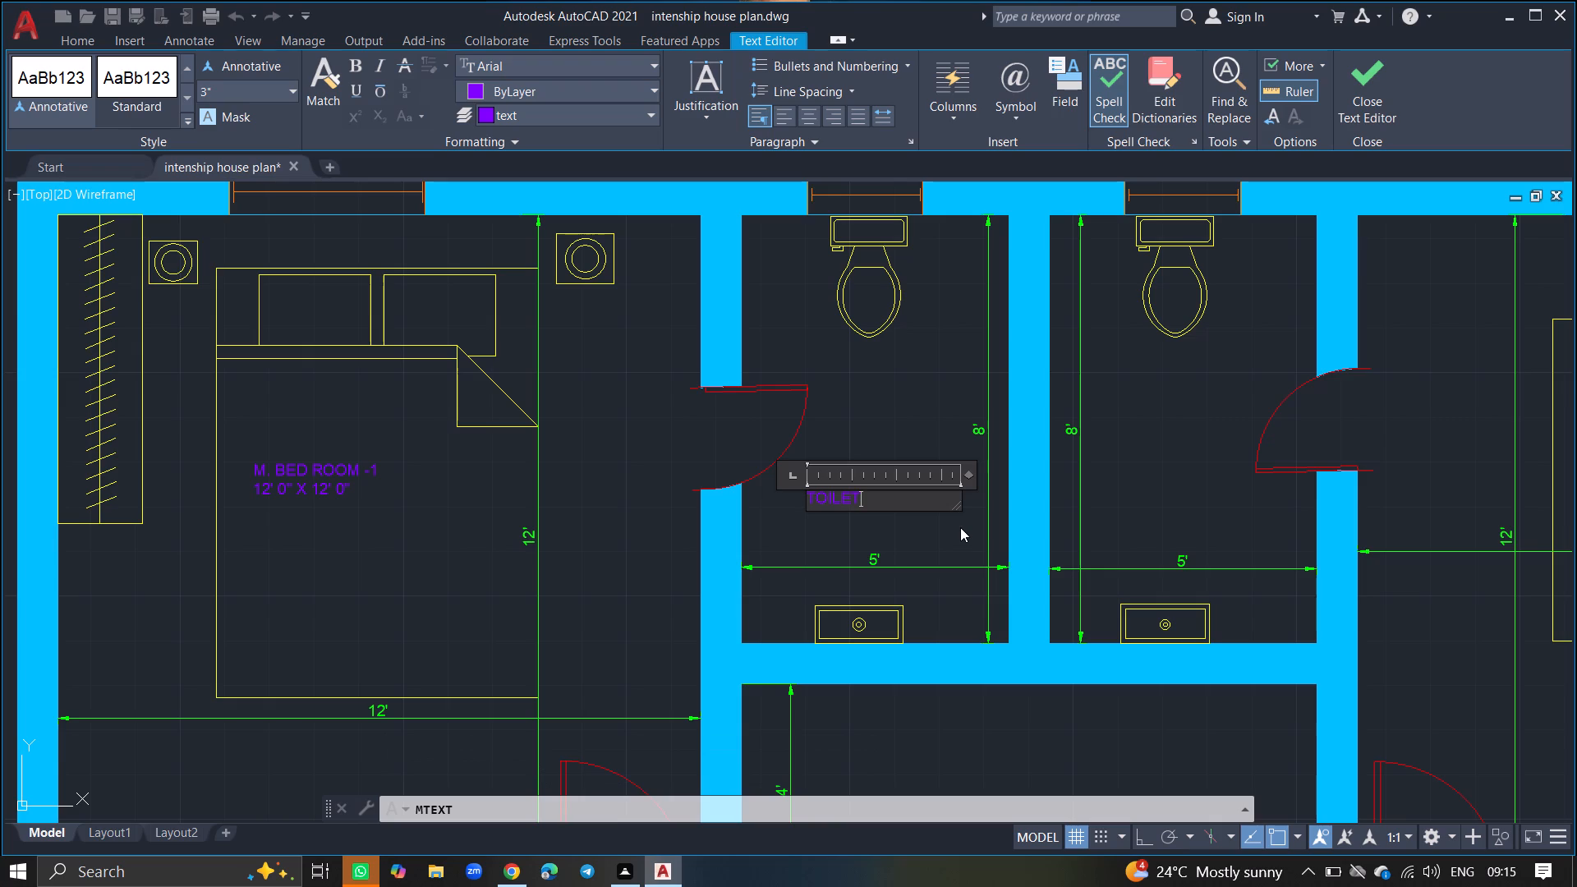
pyautogui.press('space')
# Add the size "5' 0" X 8' 0"" as a second line of the western bathroom's TOILET label and finish the text.
pyautogui.press('Return')
pyautogui.press('5')
pyautogui.press("'")
pyautogui.press('space')
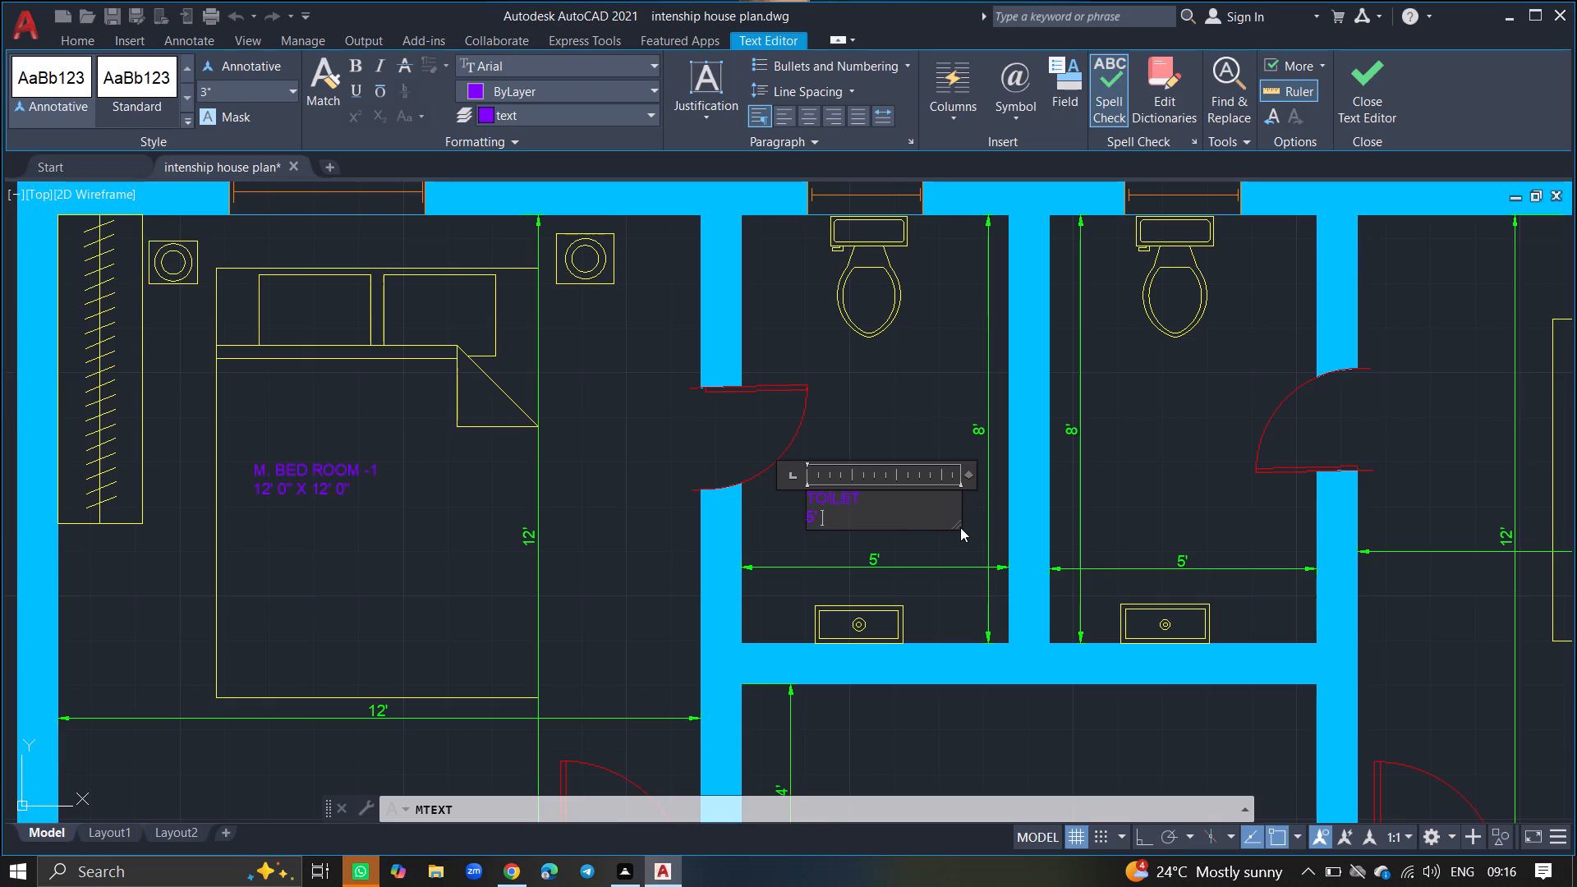
pyautogui.write('0"')
pyautogui.press('space')
pyautogui.write('X')
pyautogui.press('space')
pyautogui.write("8'")
pyautogui.press('space')
pyautogui.write('0"')
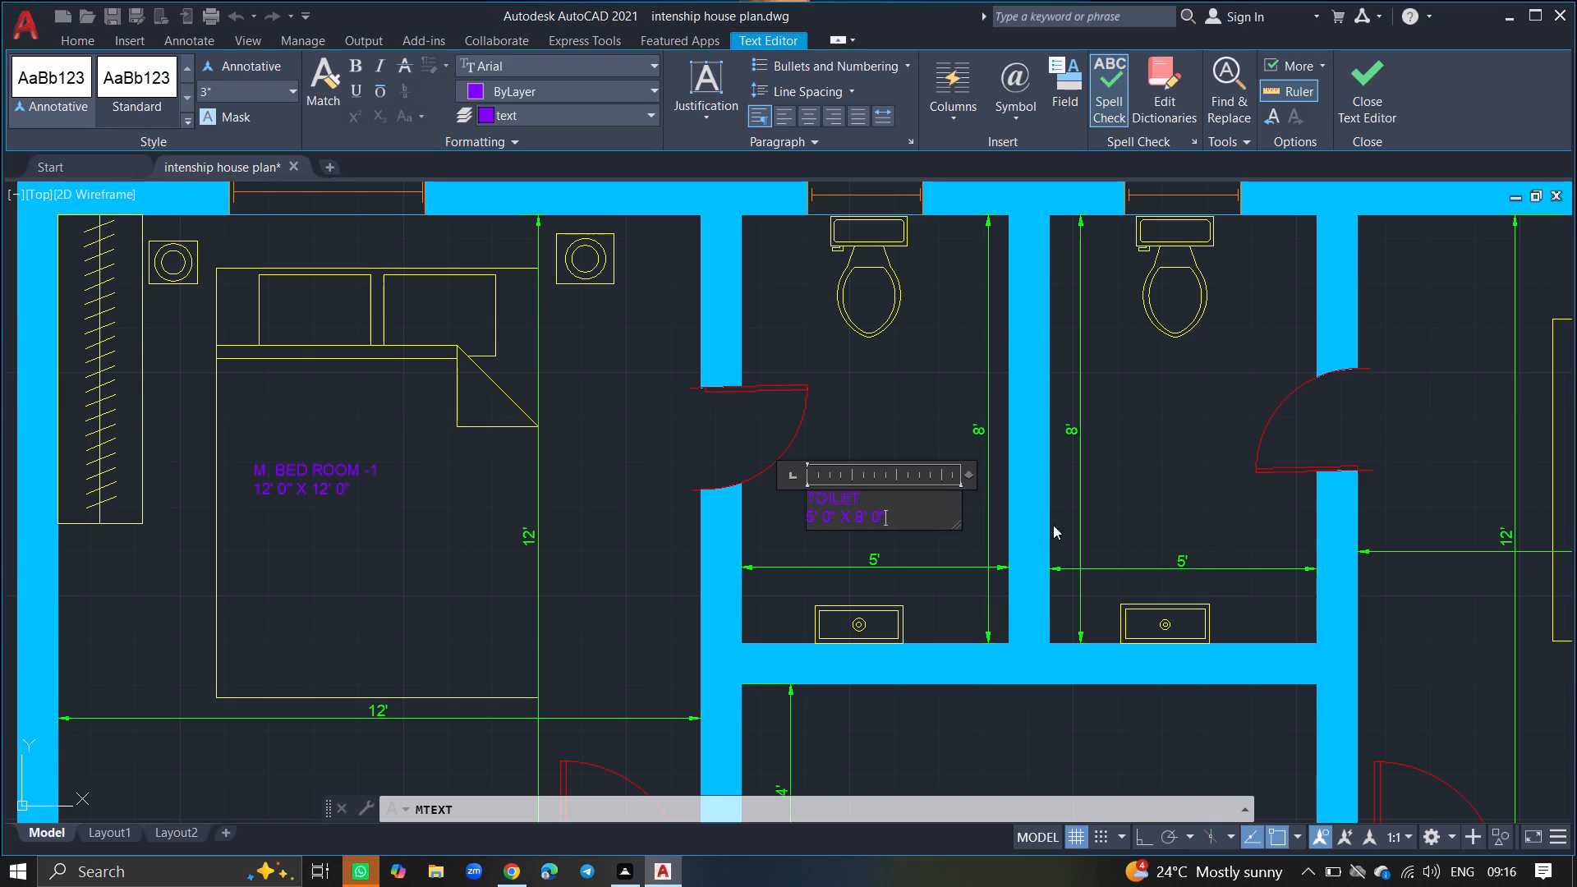
pyautogui.click(1074, 525)
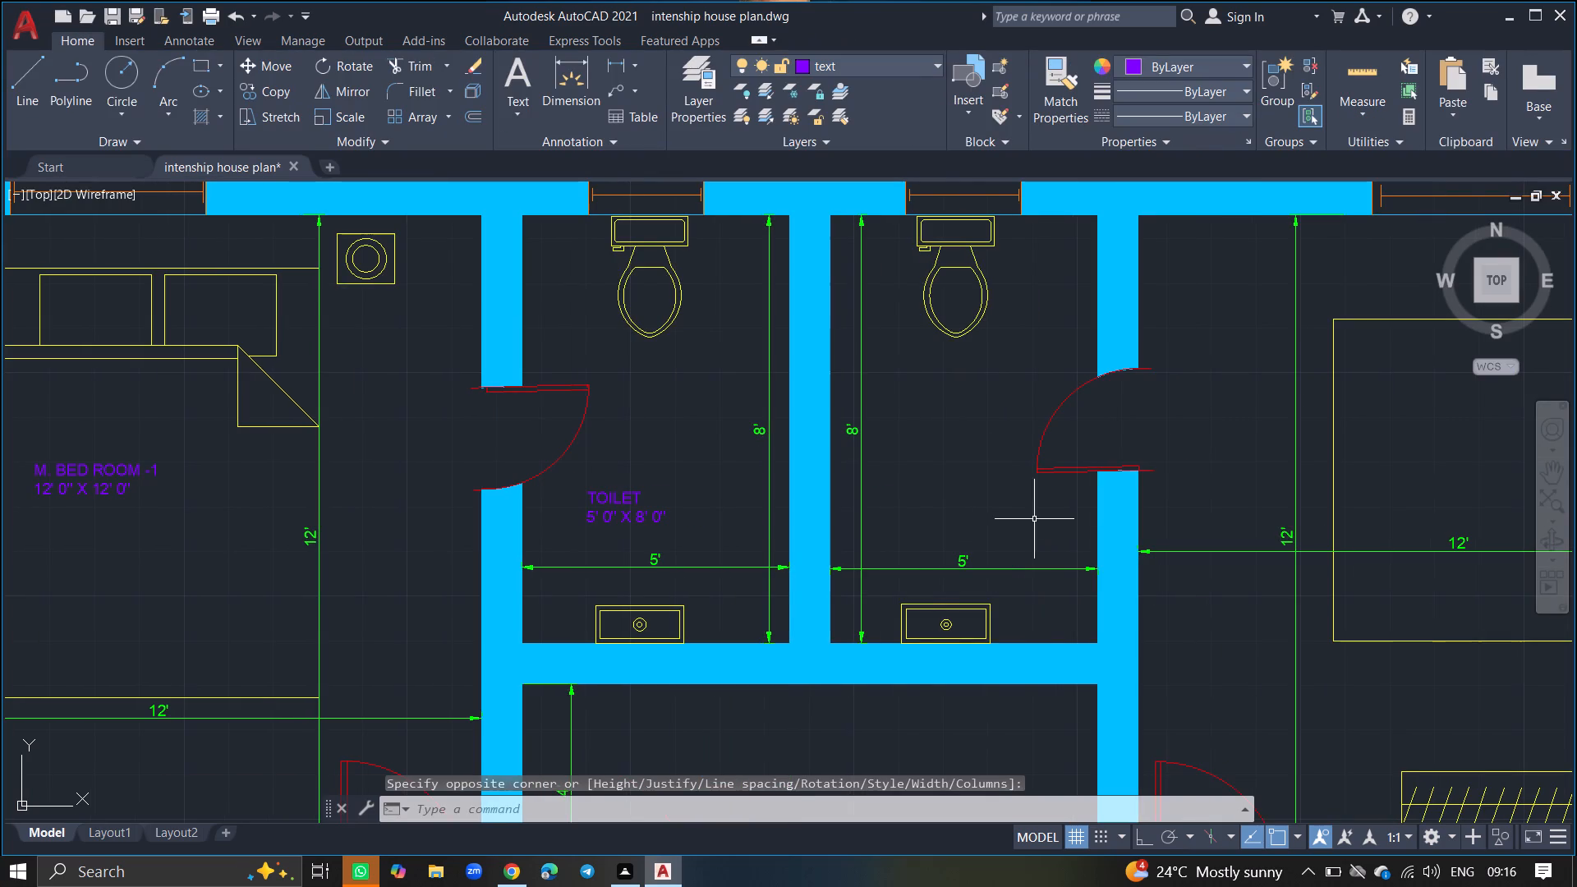
# Place multiline text between the toilet and washbasin in the eastern bathroom and enter "TOILET".
pyautogui.write('MTEXT')
pyautogui.press('Return')
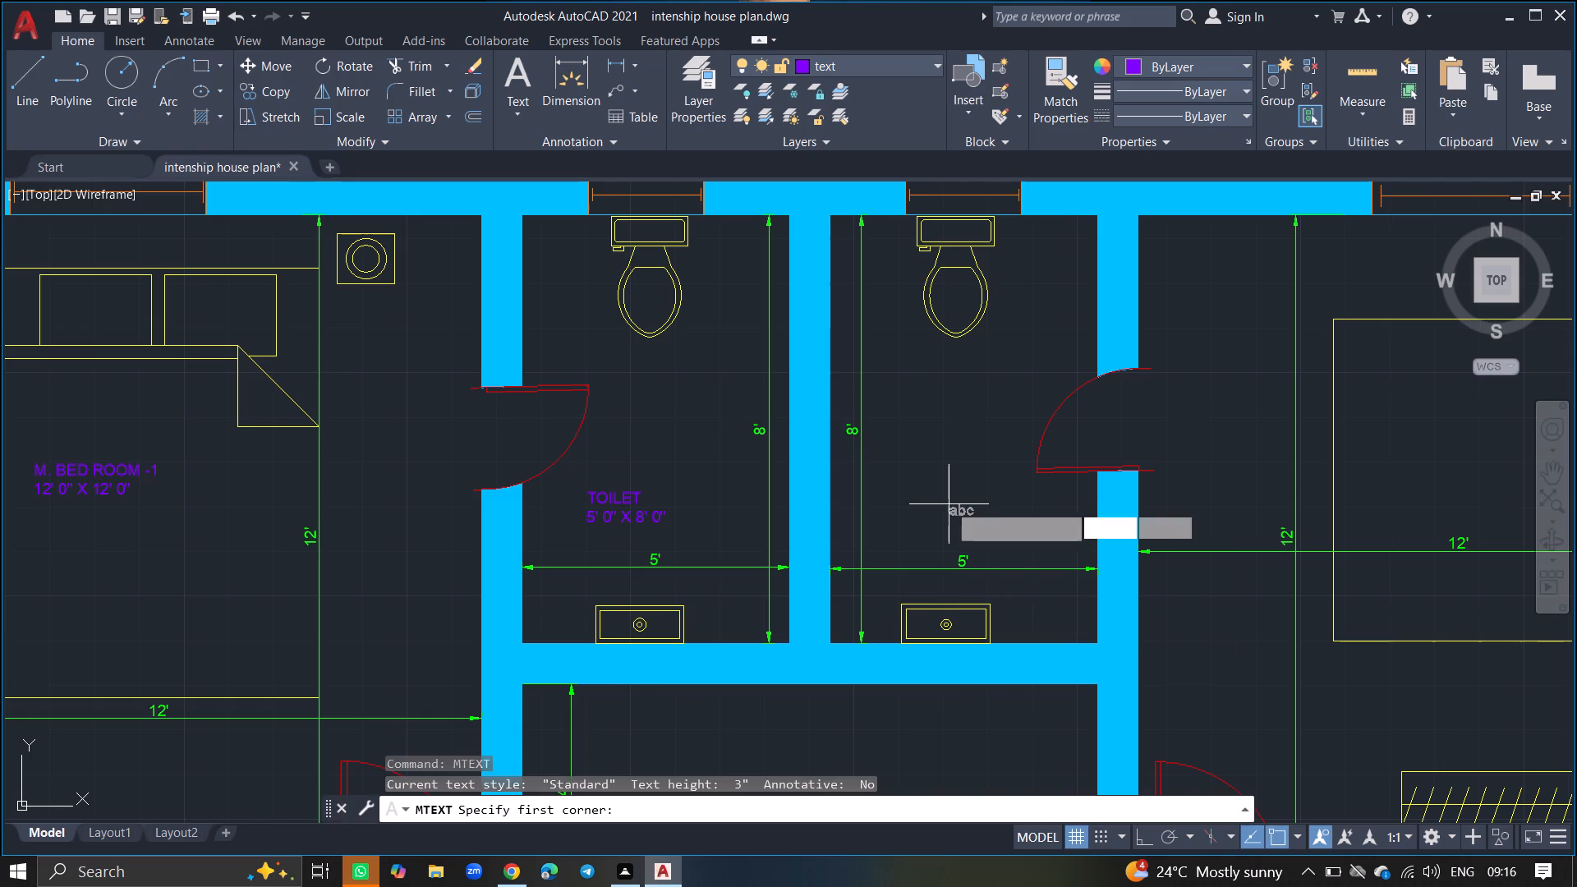
pyautogui.click(877, 489)
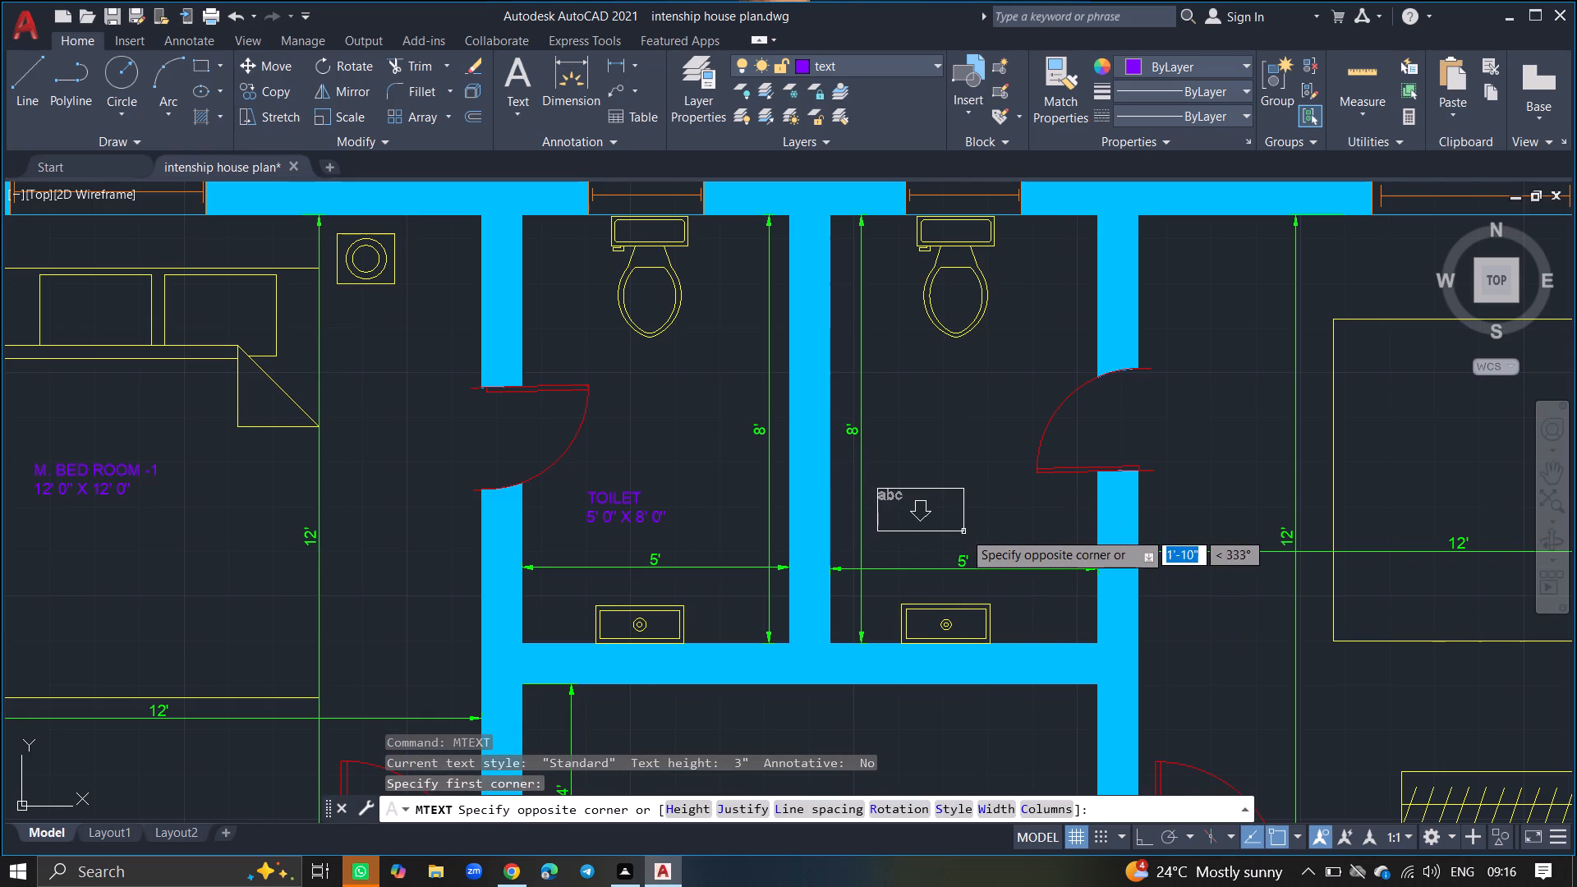
pyautogui.click(1007, 525)
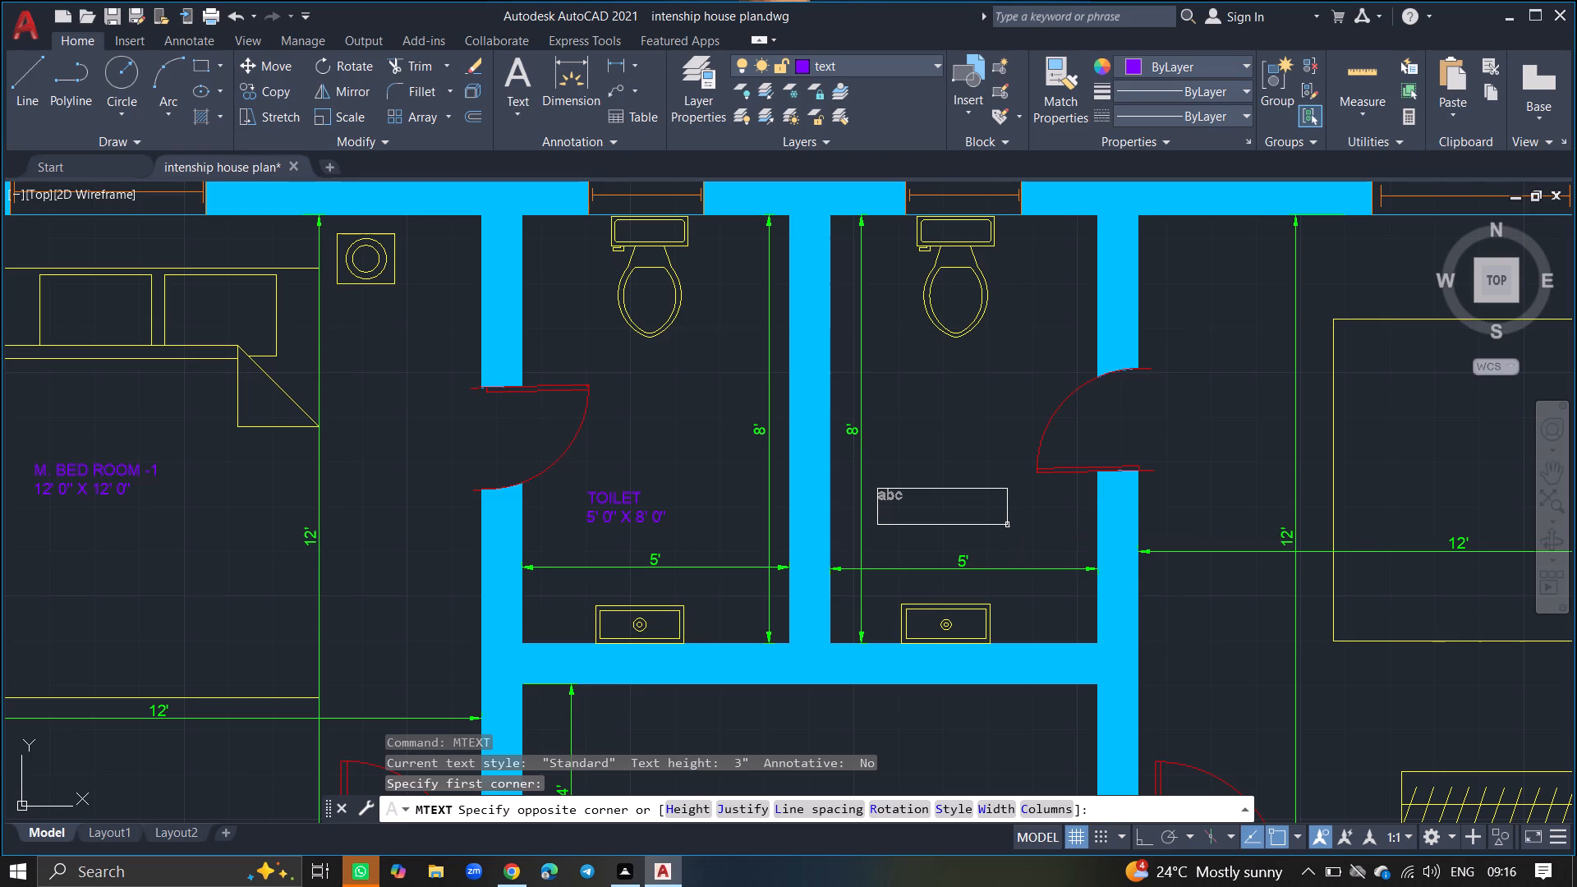
pyautogui.write('TOILET')
pyautogui.press('space')
# Add the size "5' 0" X 8' 0"" as a second line of the eastern bathroom's label and finish the text.
pyautogui.press('Return')
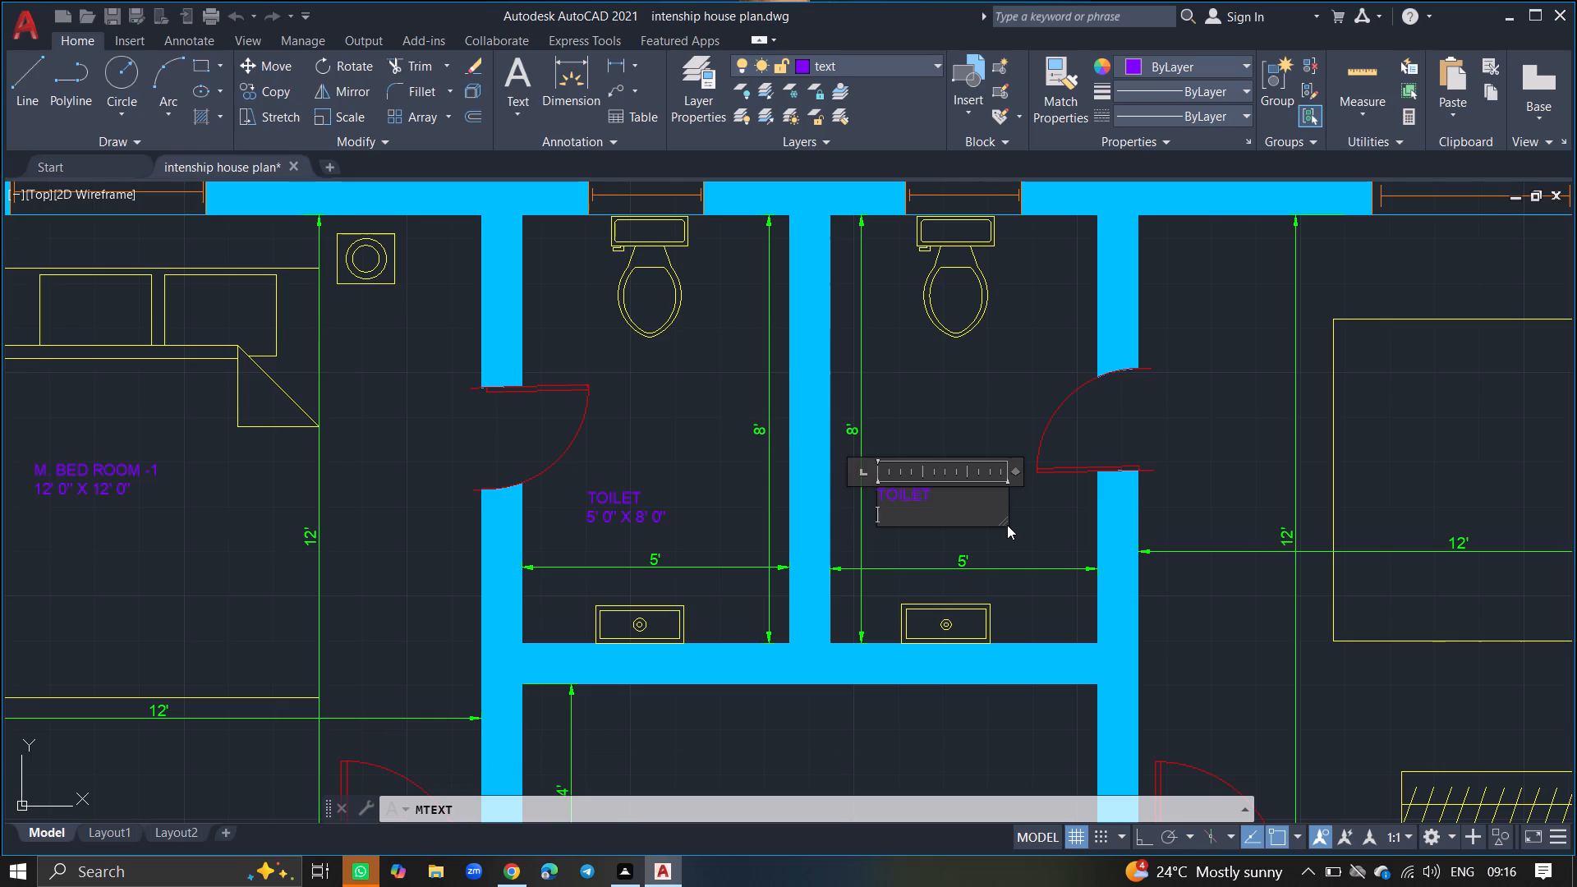
pyautogui.write("5'")
pyautogui.press('space')
pyautogui.write('0"')
pyautogui.press('space')
pyautogui.write('X')
pyautogui.press('space')
pyautogui.write("8'")
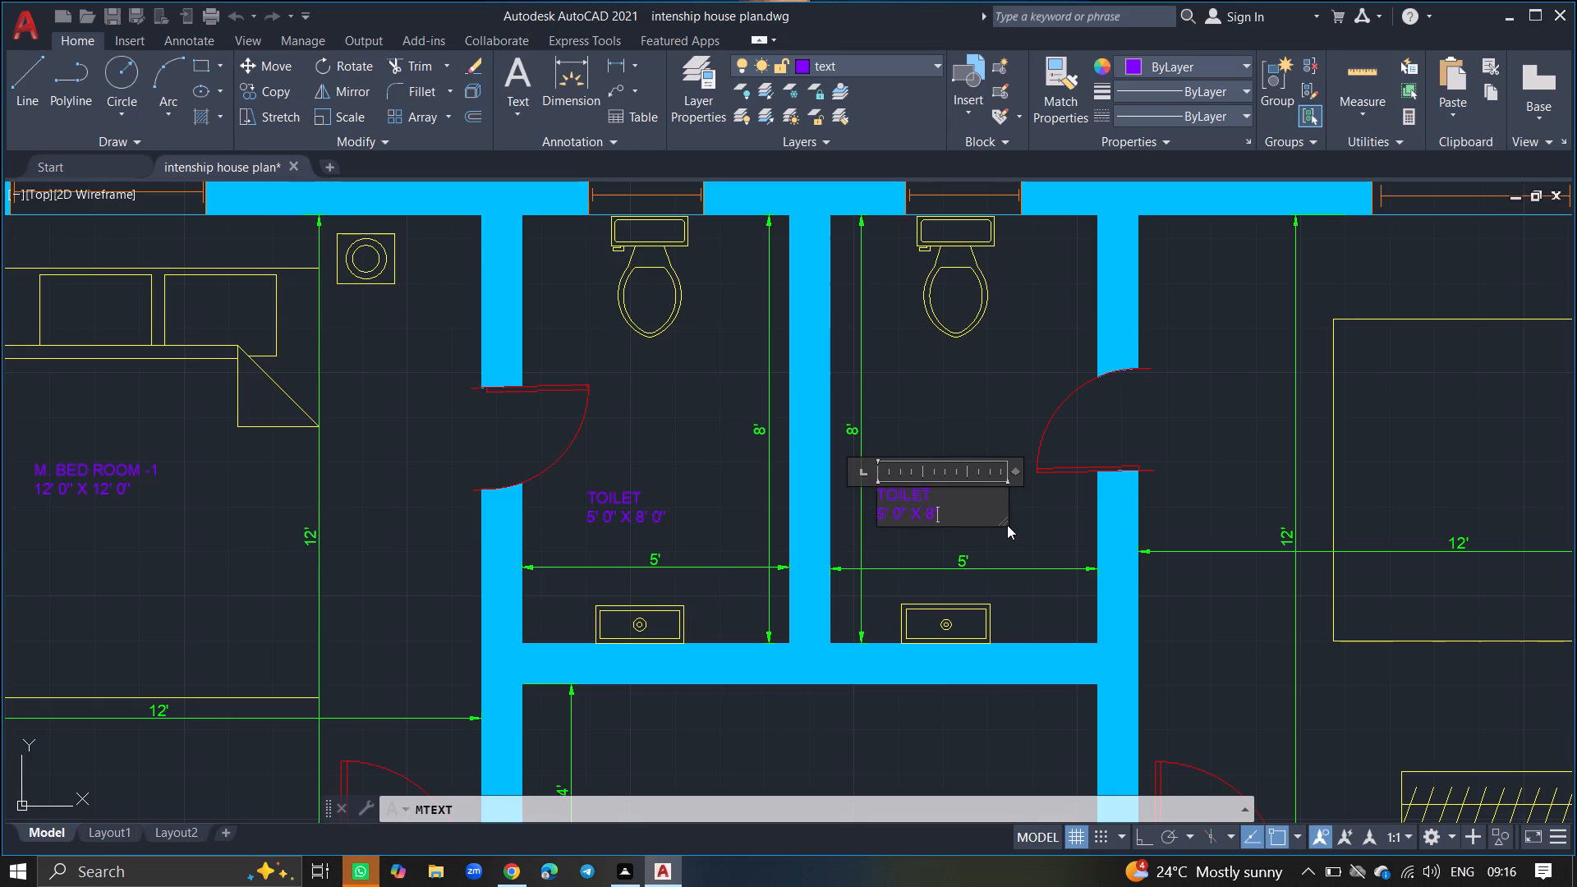
pyautogui.press('space')
pyautogui.write('0"')
pyautogui.click(1023, 525)
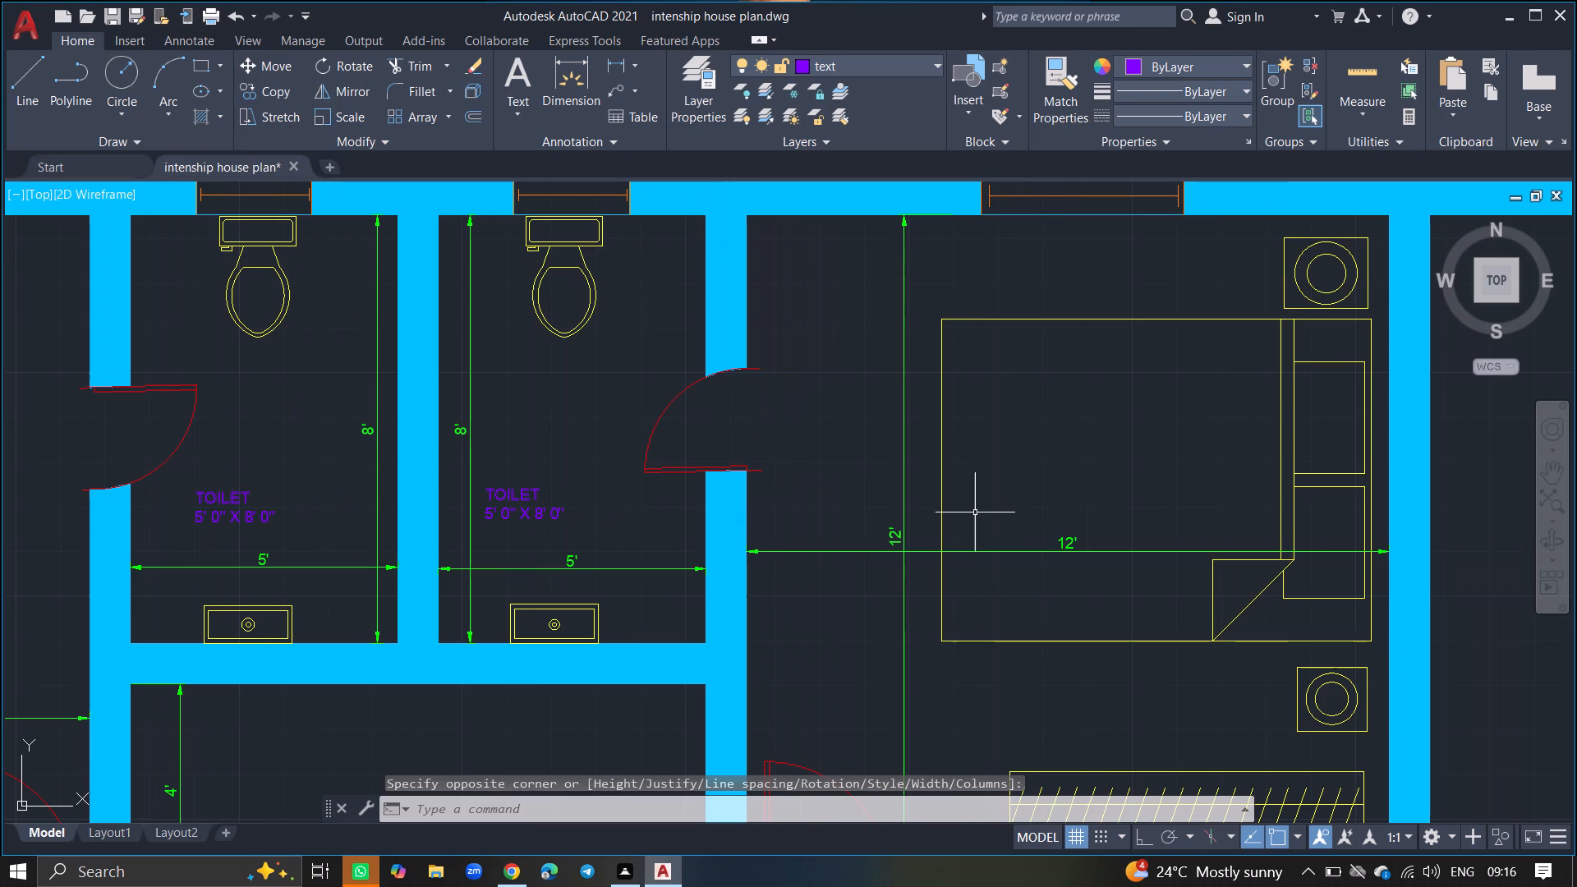
# Place multiline text on the bed in the north-east bedroom and enter the room name "M. BEDROOM -2".
pyautogui.write('MTEXT')
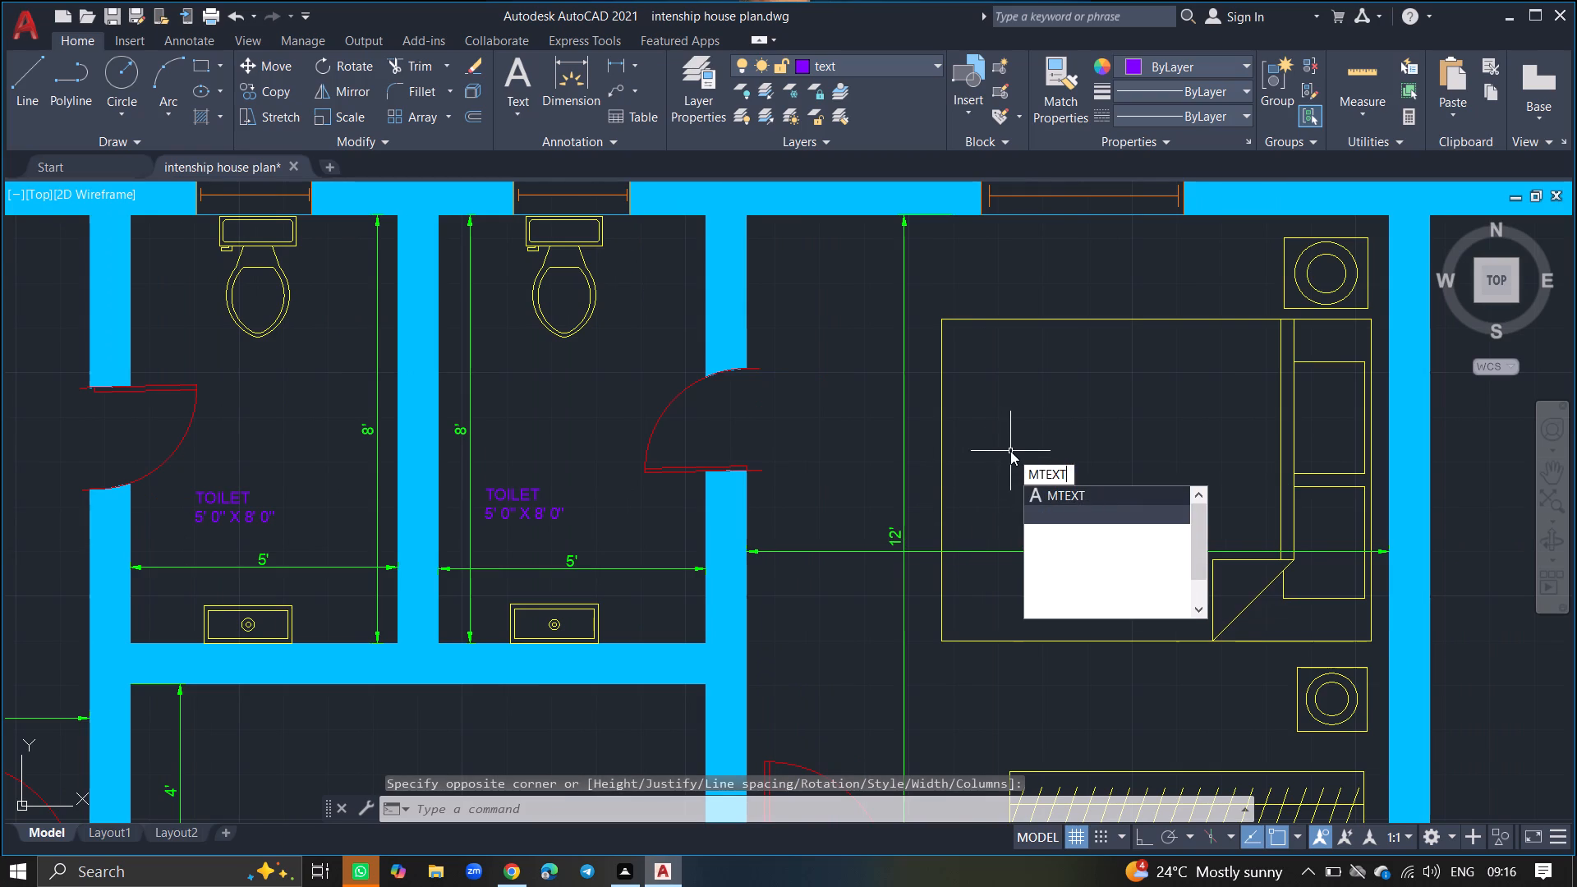
pyautogui.press('Return')
pyautogui.click(1003, 408)
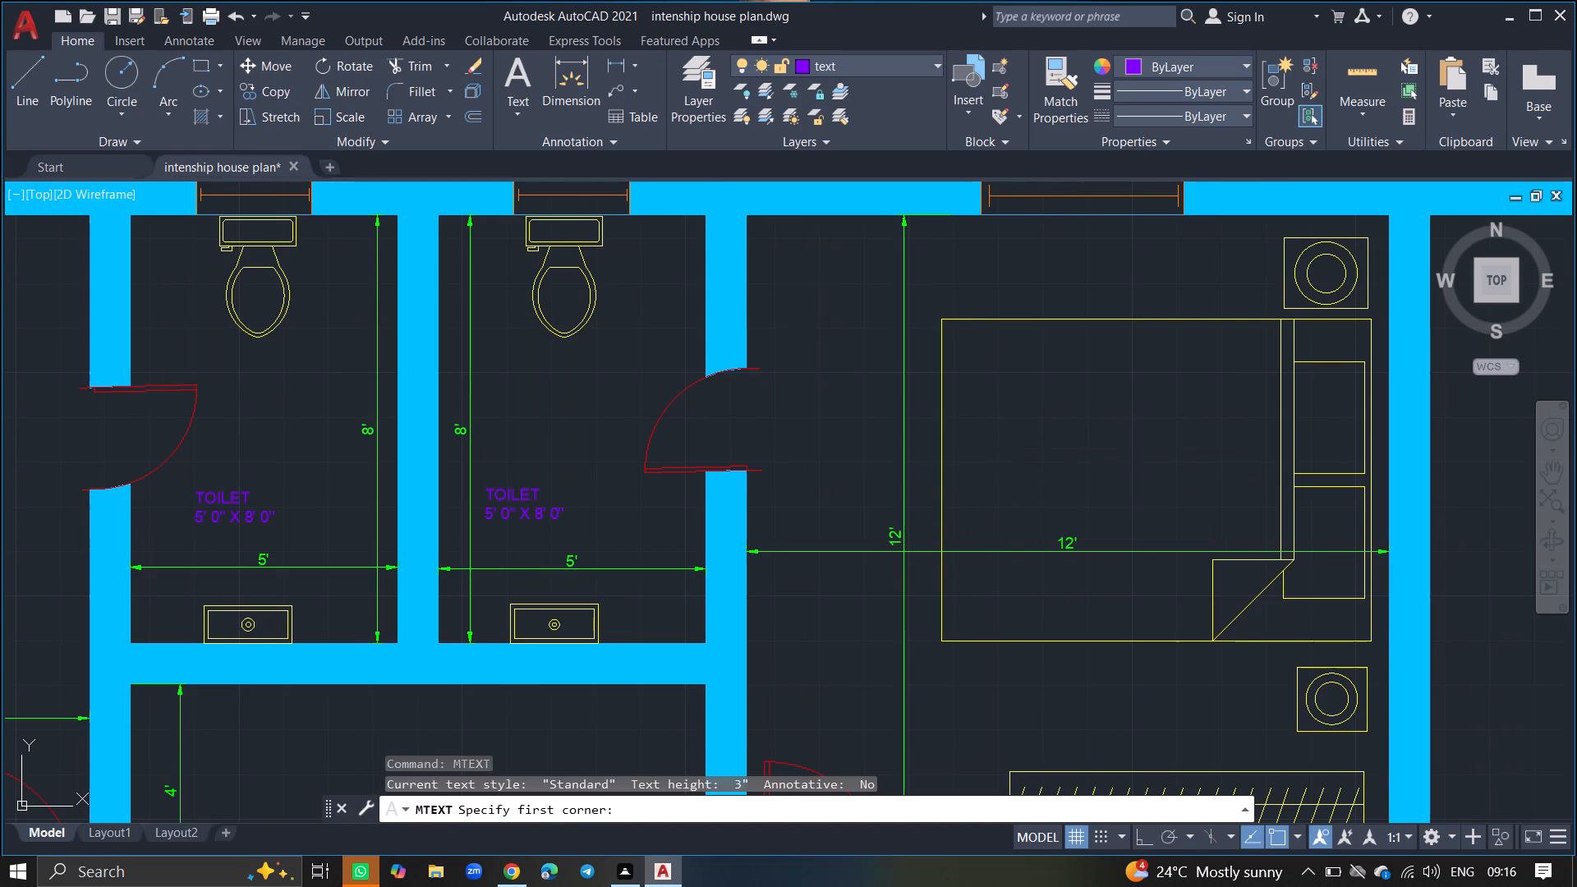
pyautogui.click(1161, 448)
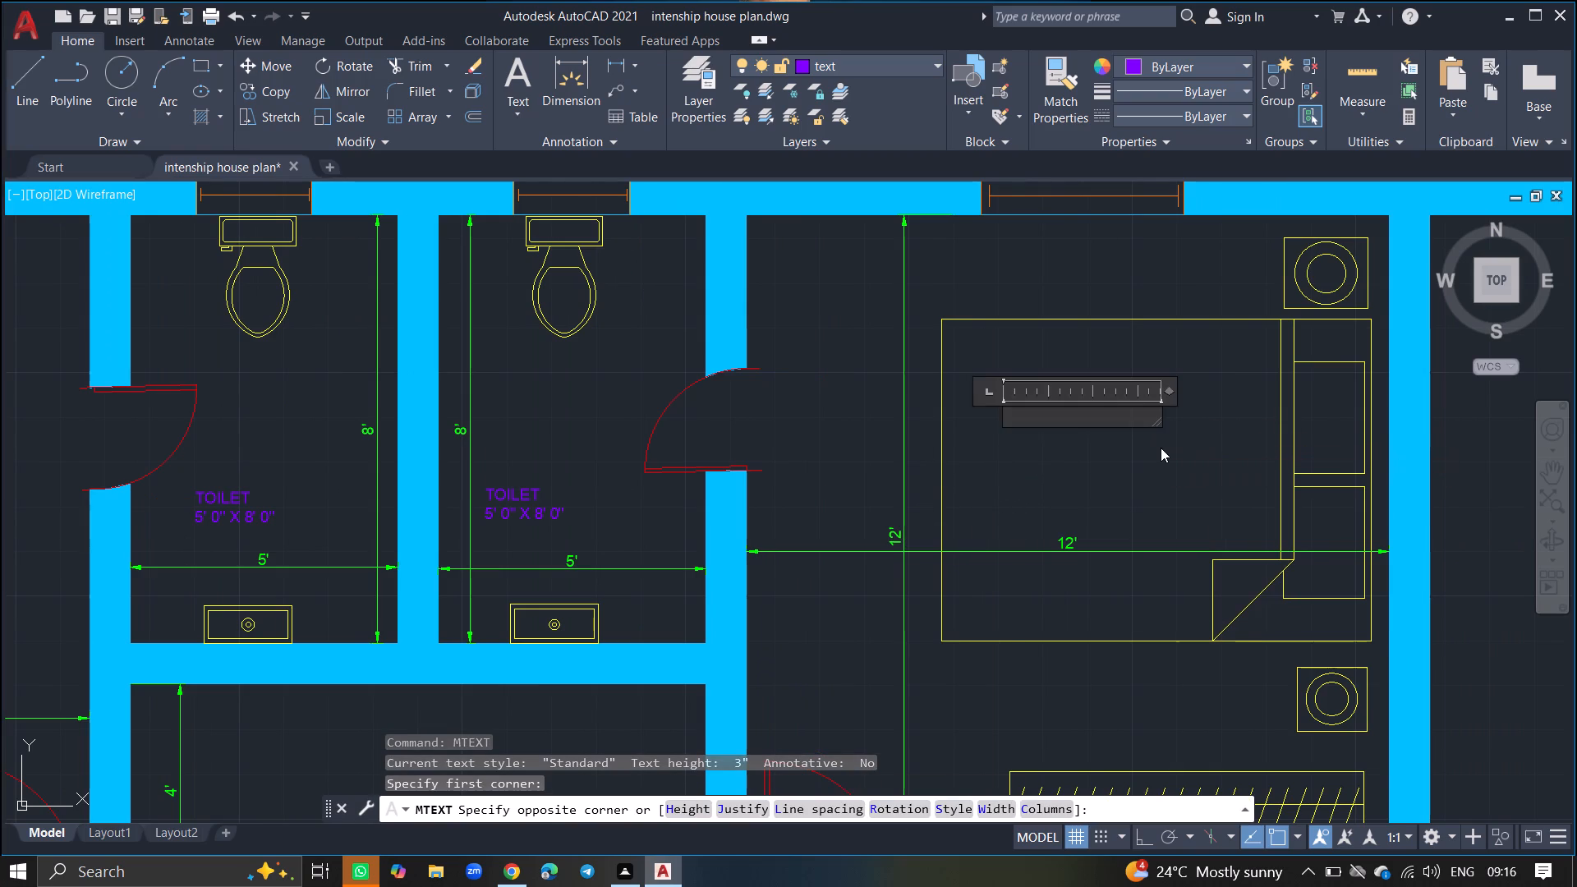
pyautogui.press('b')
pyautogui.press('BackSpace')
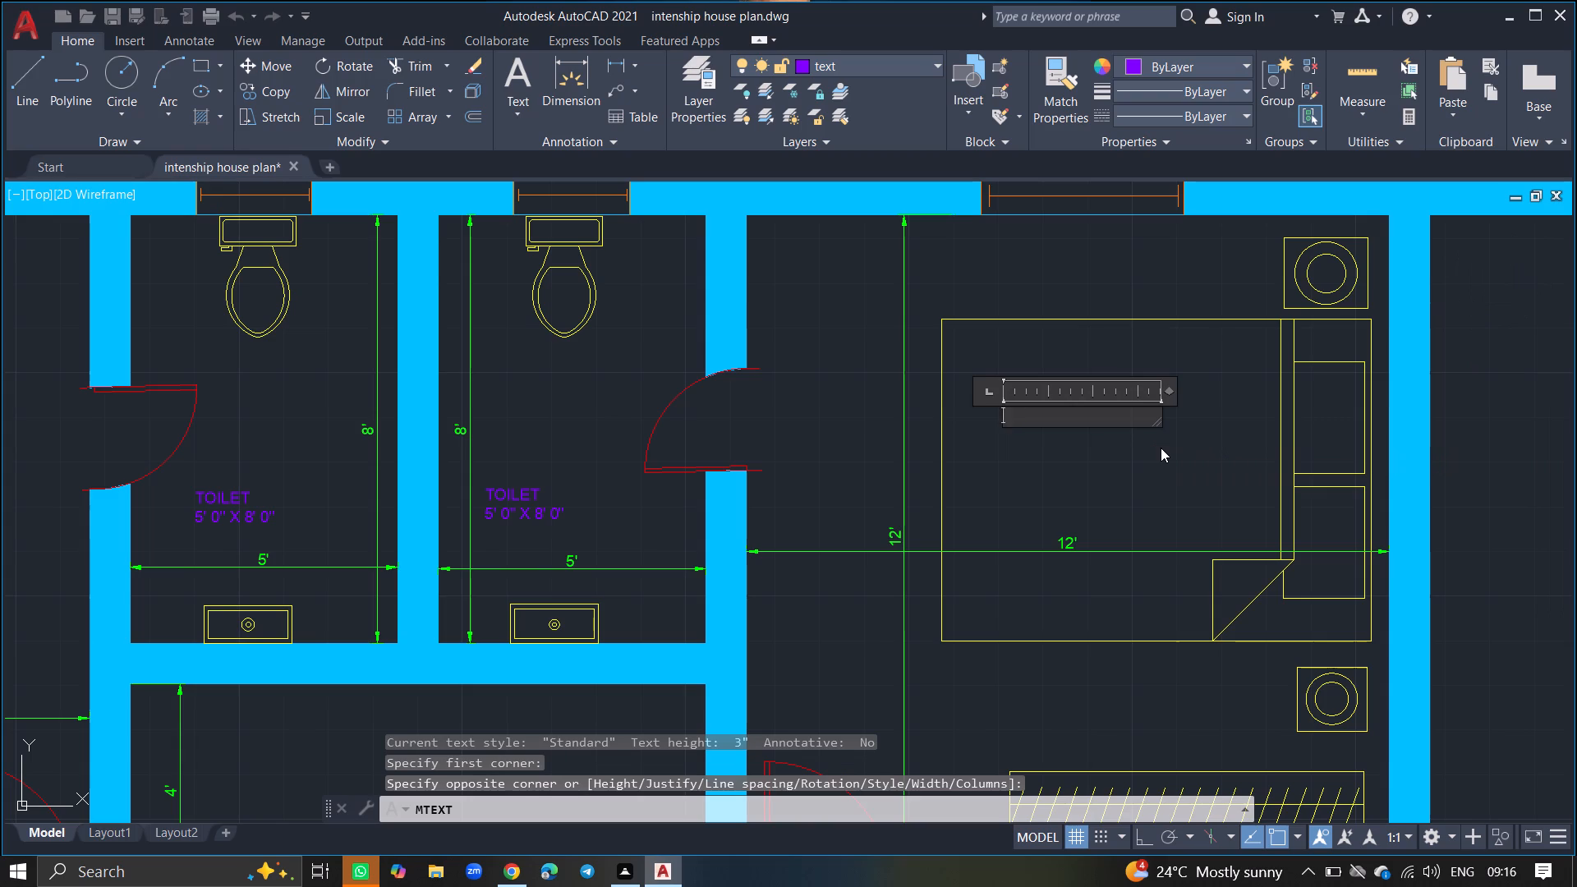
pyautogui.write('M. BEDROOM')
pyautogui.press('space')
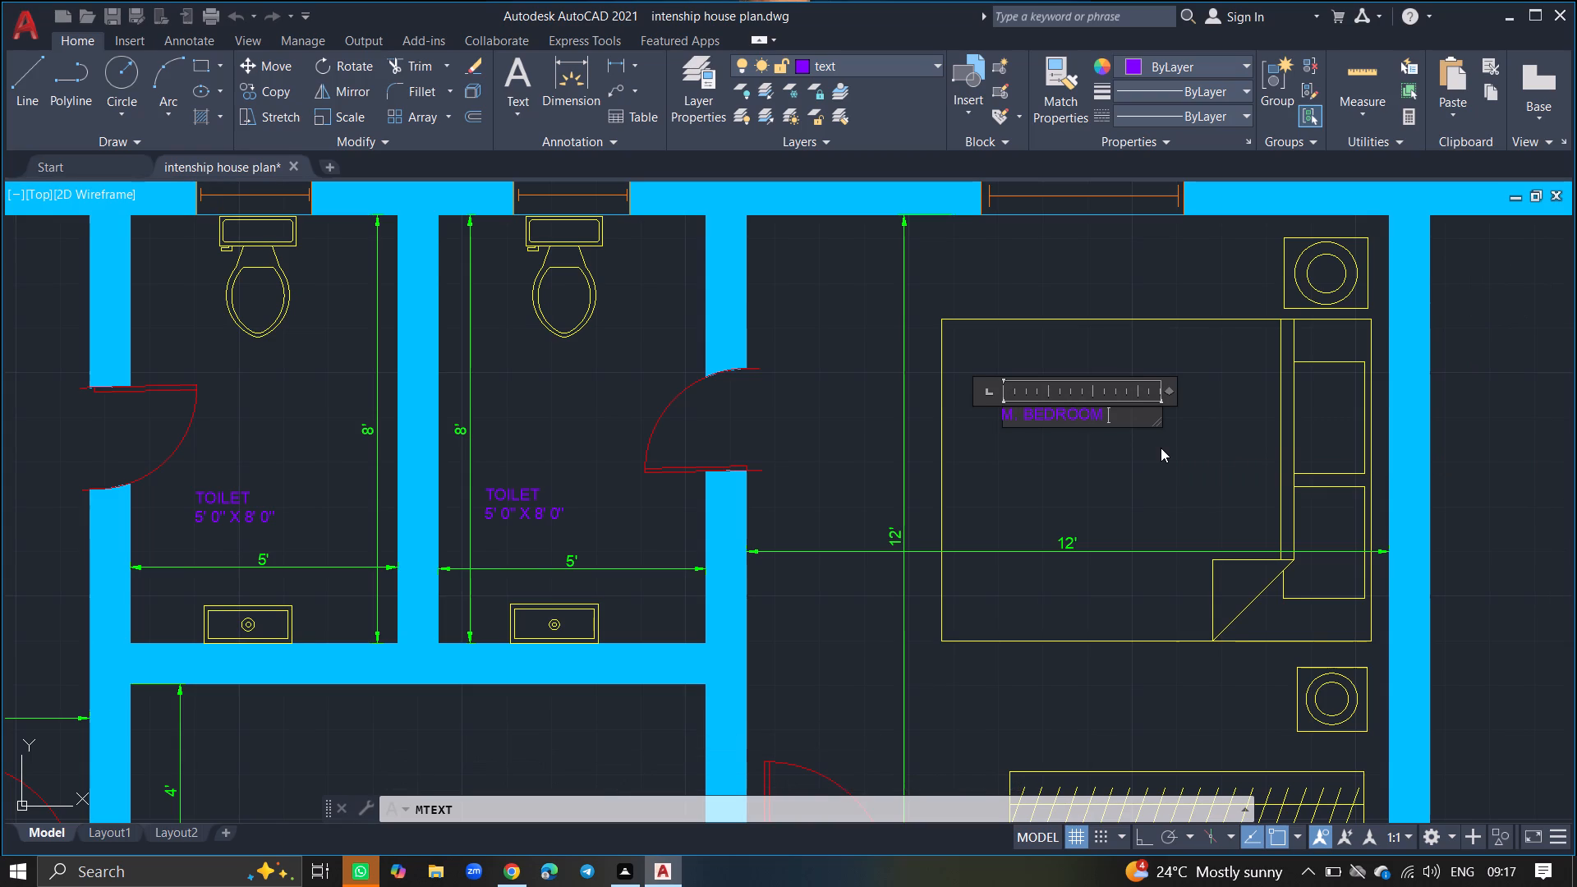
pyautogui.write('-2')
# Add the room size "12' 0" X 12' 0"" as a second line of the M. BEDROOM -2 label and finish the text.
pyautogui.press('Return')
pyautogui.write('12')
pyautogui.write("'")
pyautogui.press('space')
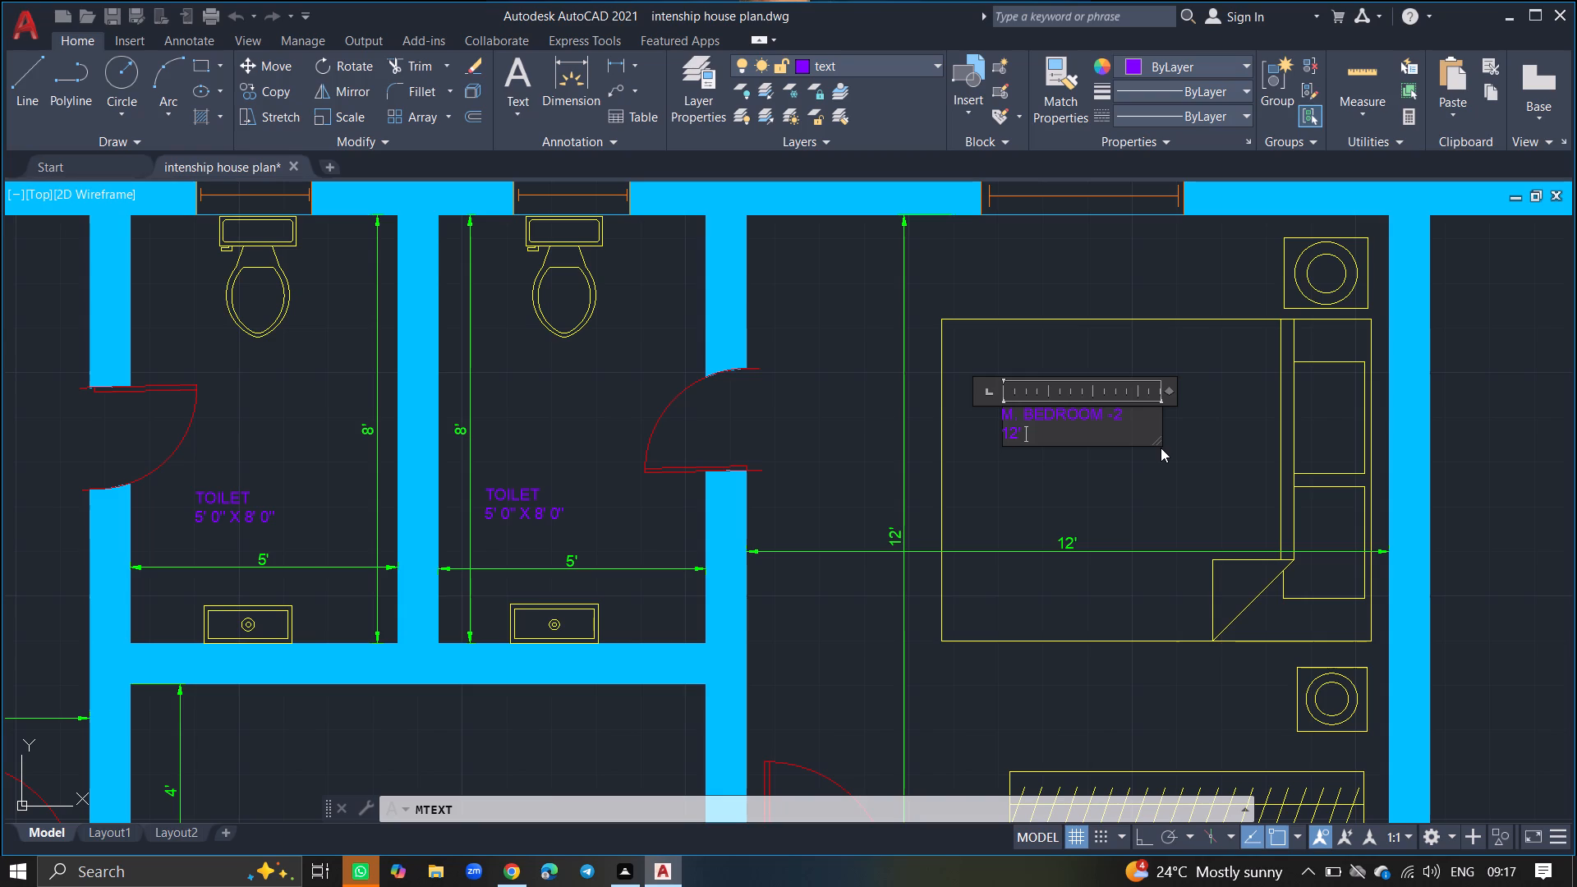
pyautogui.keyDown('ctrl'); pyautogui.scroll(2, 1161, 448); pyautogui.keyUp('ctrl')
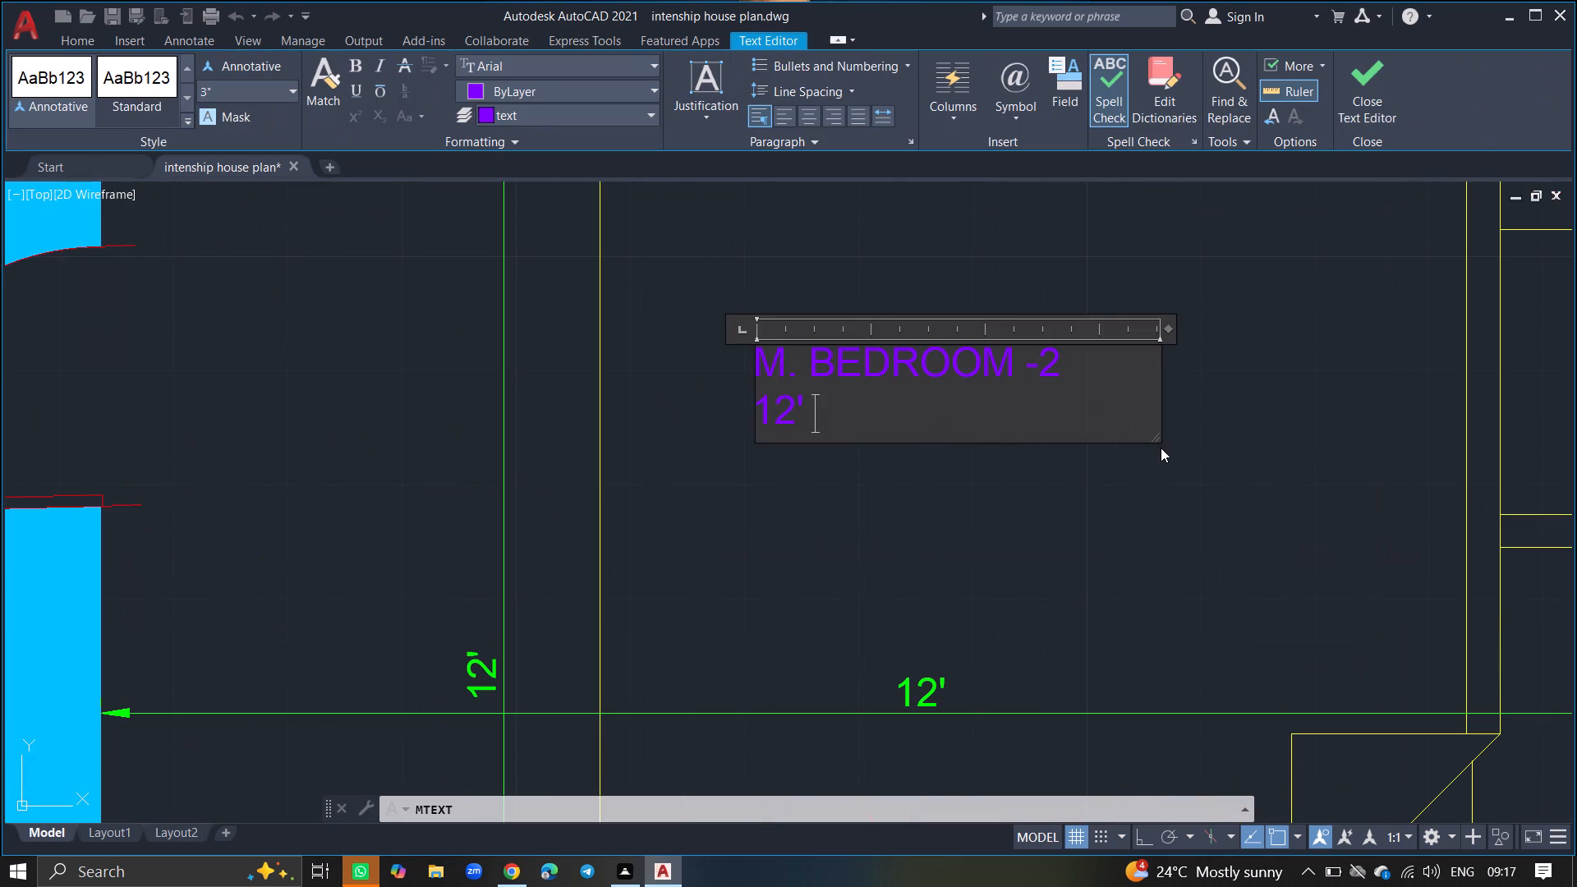
pyautogui.write('0"')
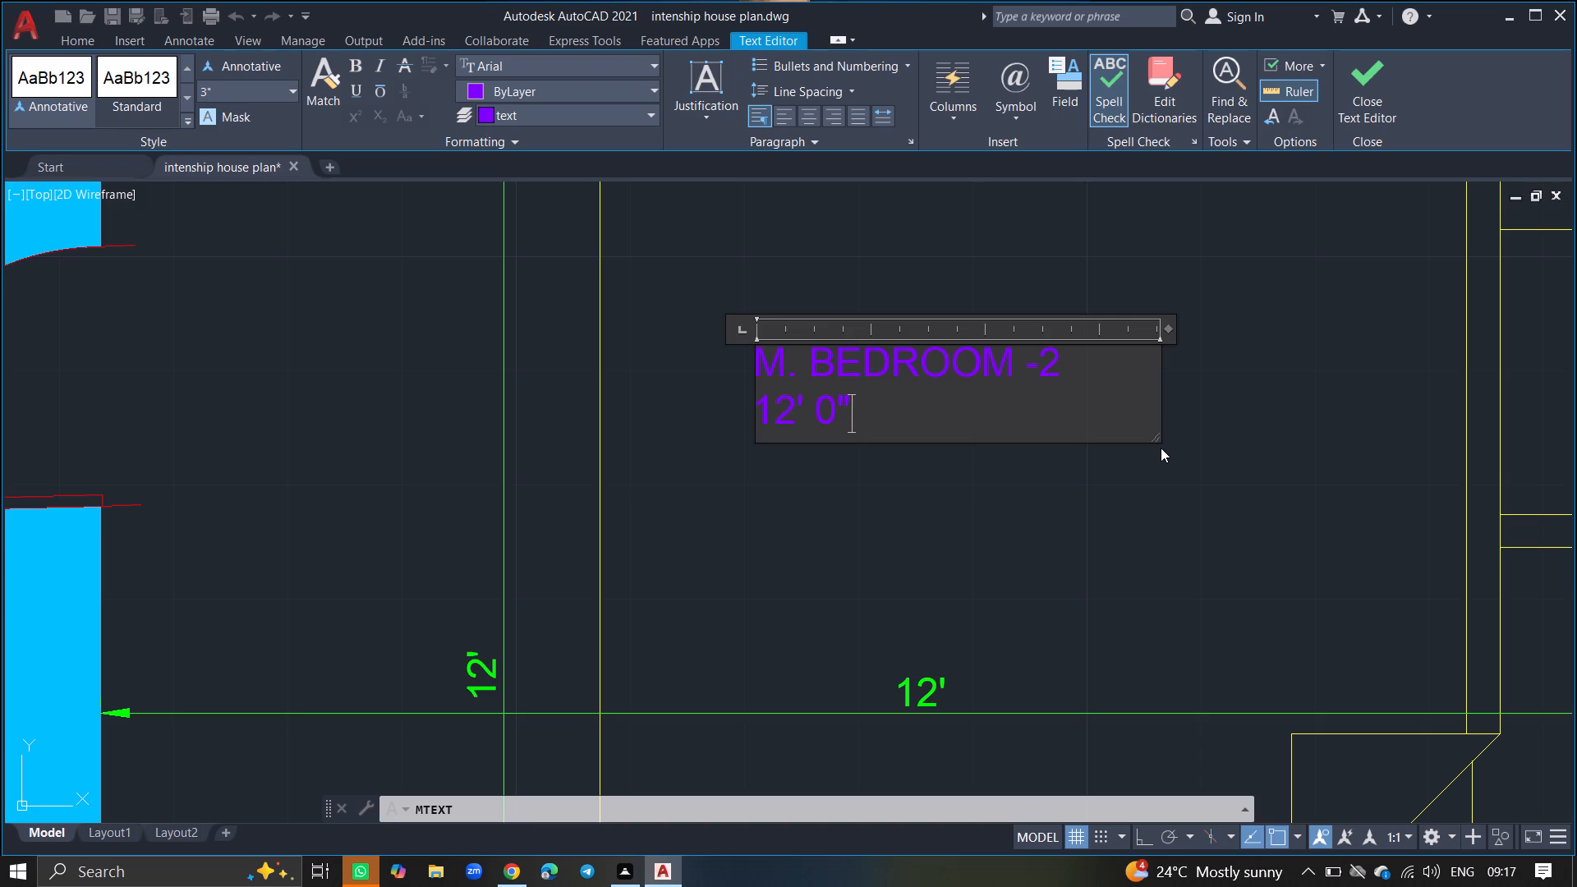
pyautogui.press('space')
pyautogui.write('X')
pyautogui.press('space')
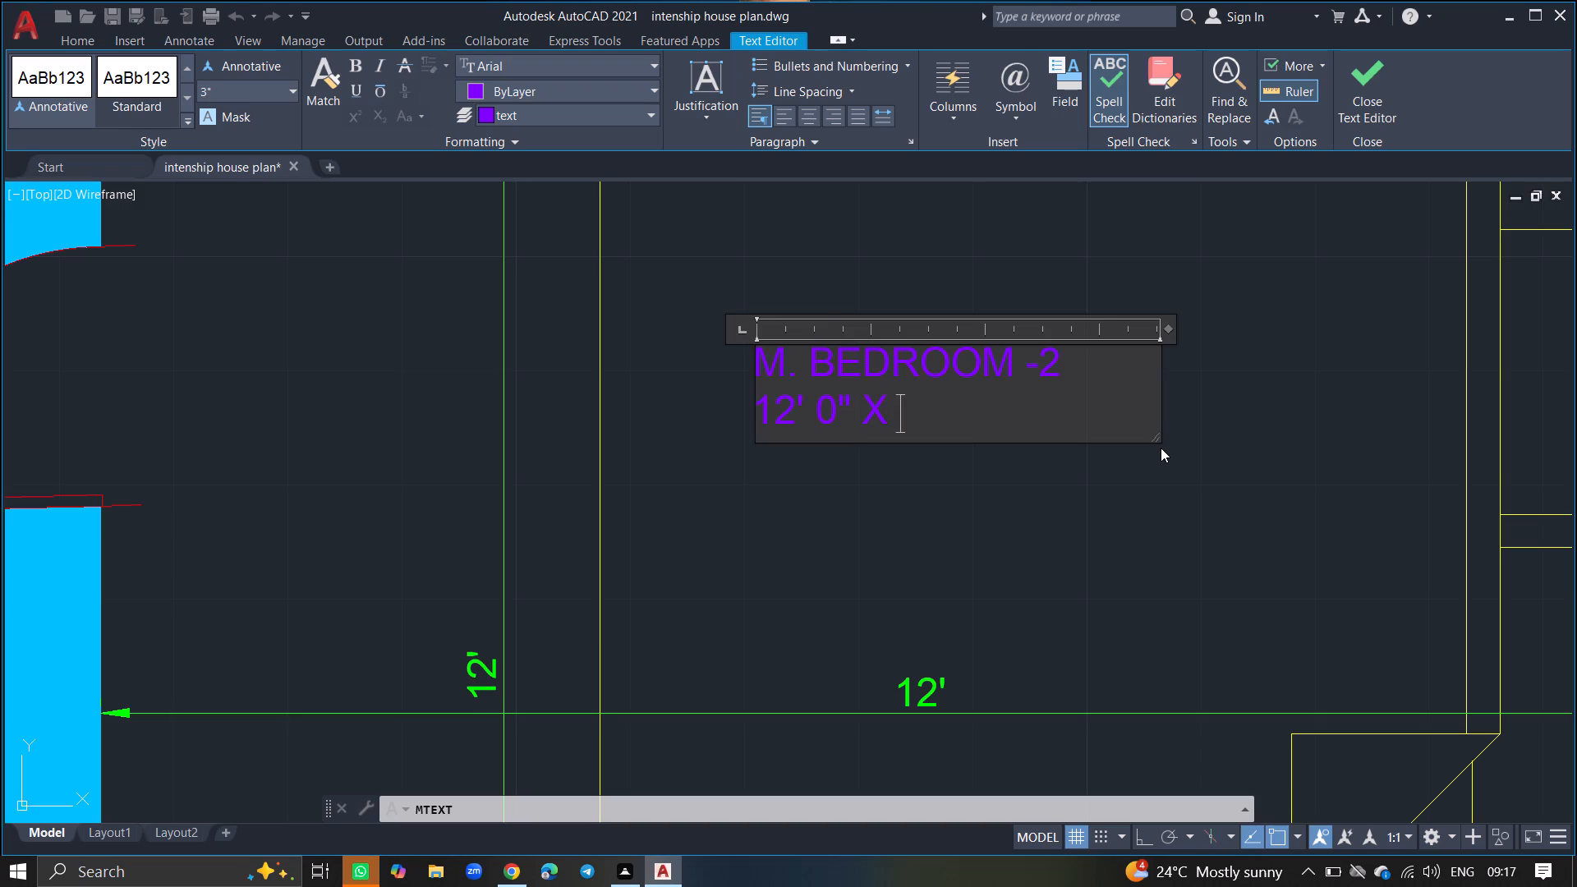
pyautogui.write('12')
pyautogui.write("'")
pyautogui.press('space')
pyautogui.write('0"')
pyautogui.click(1140, 503)
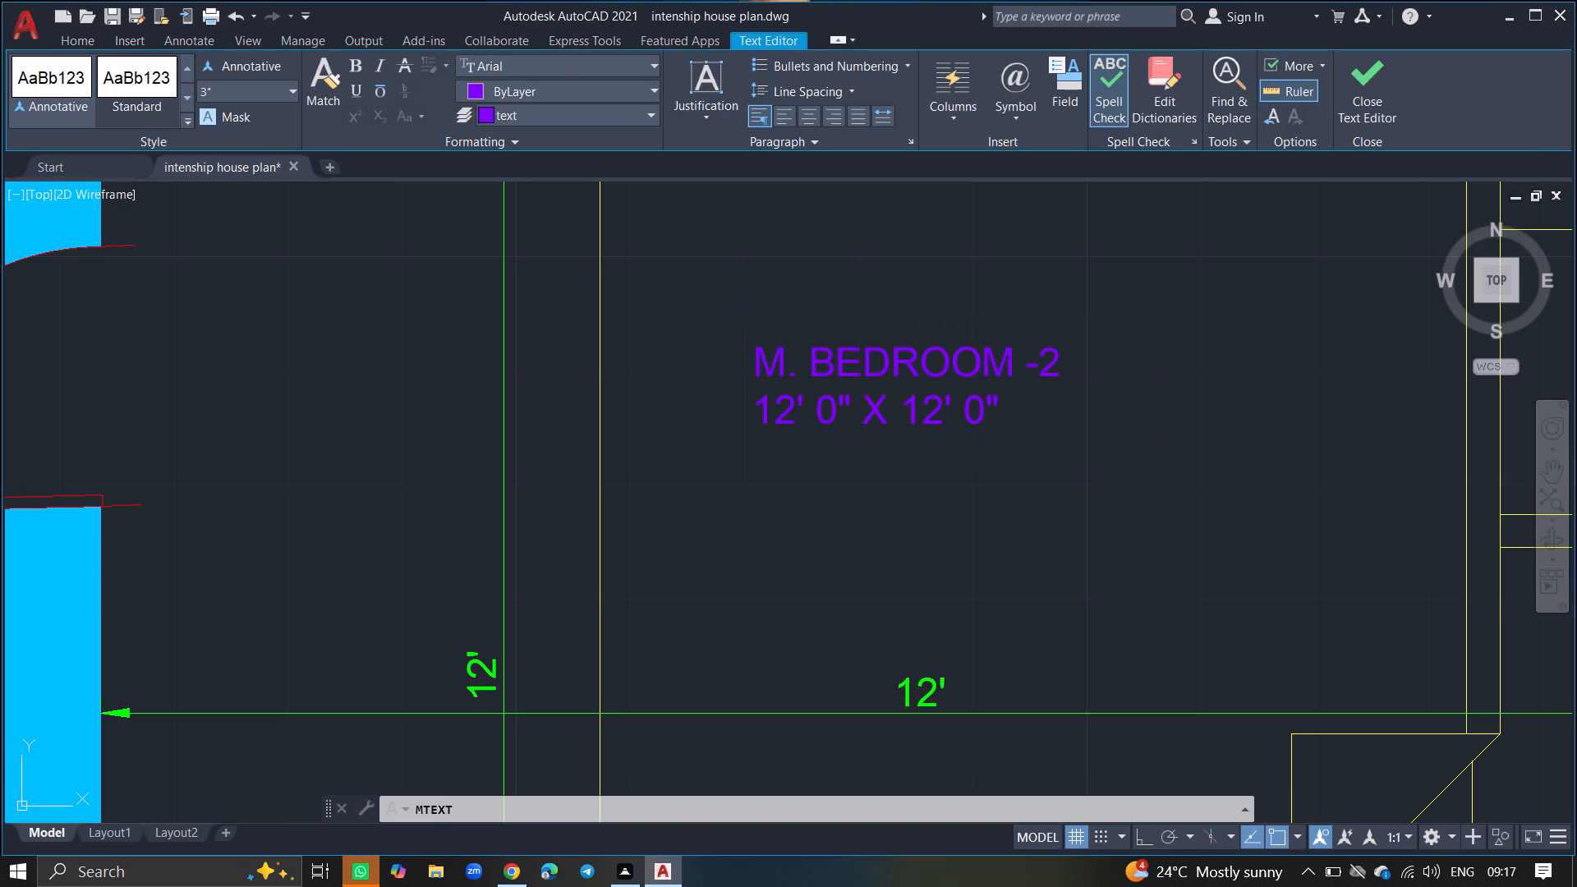
# Place multiline text above the armchair and coffee table beside the western entrance door and enter the room name "LIVING HALL".
pyautogui.keyDown('ctrl'); pyautogui.scroll(-3, 1140, 503); pyautogui.keyUp('ctrl')
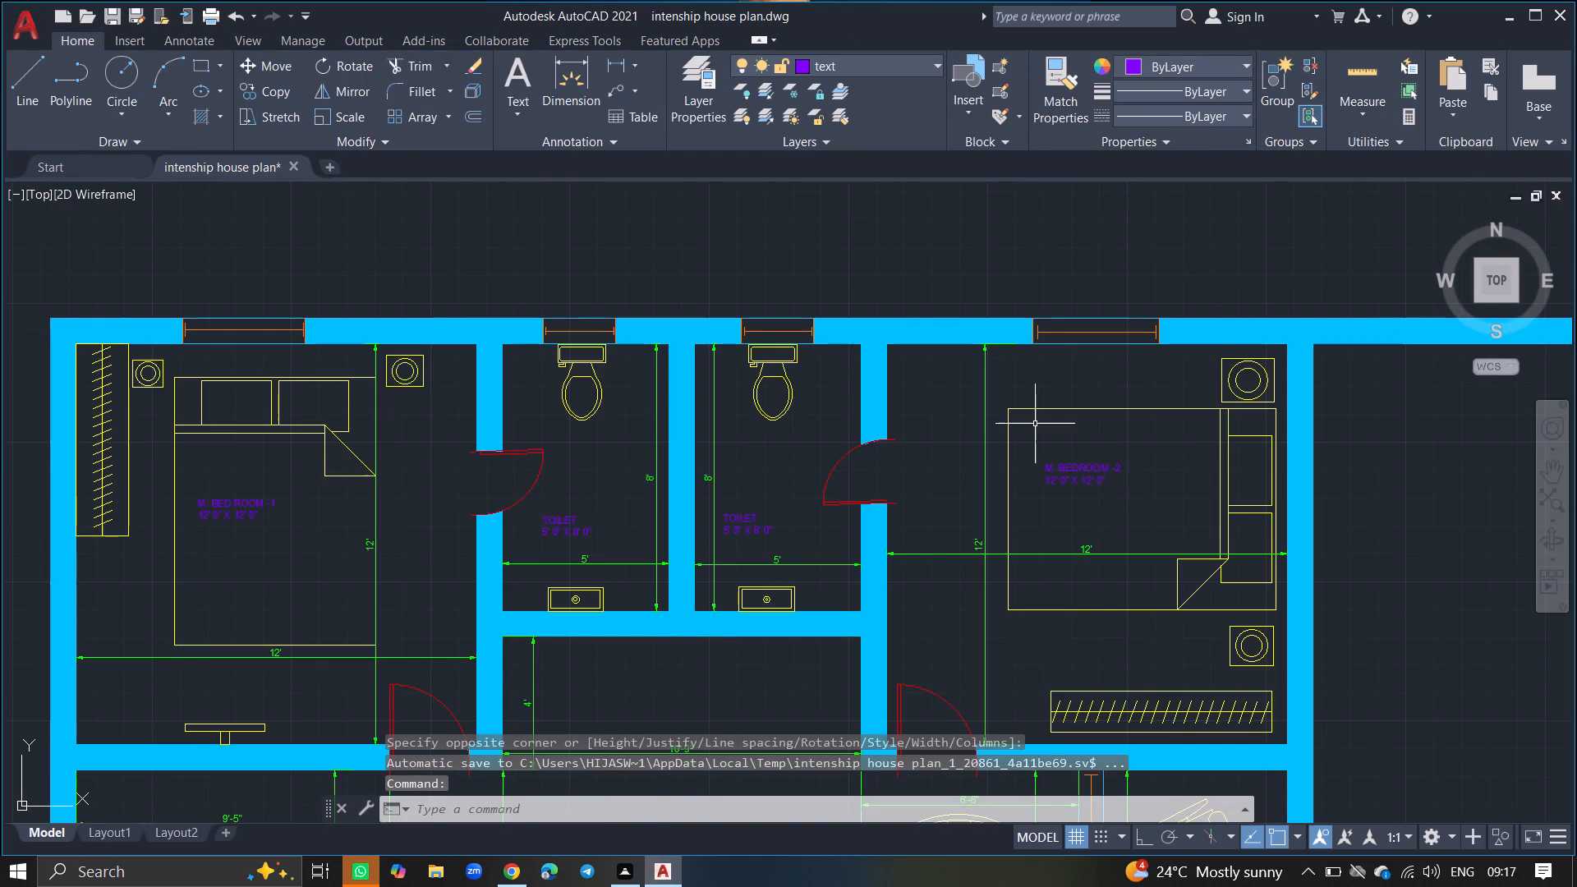
pyautogui.keyDown('ctrl'); pyautogui.scroll(-2, 1030, 423); pyautogui.keyUp('ctrl')
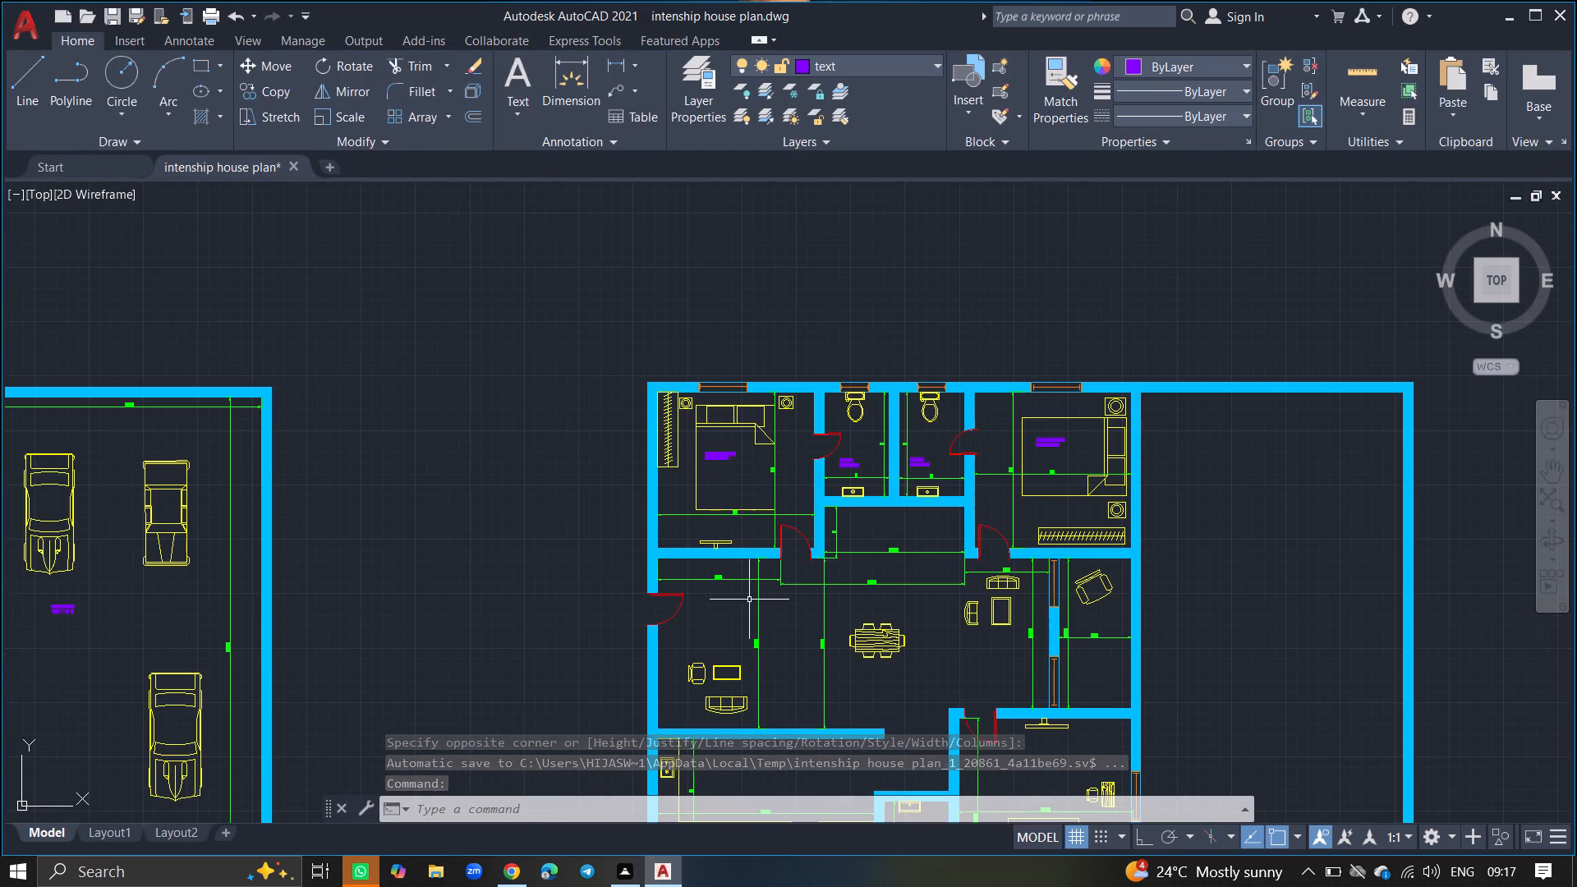
pyautogui.keyDown('ctrl'); pyautogui.scroll(1, 744, 609); pyautogui.keyUp('ctrl')
pyautogui.write('MTEXT')
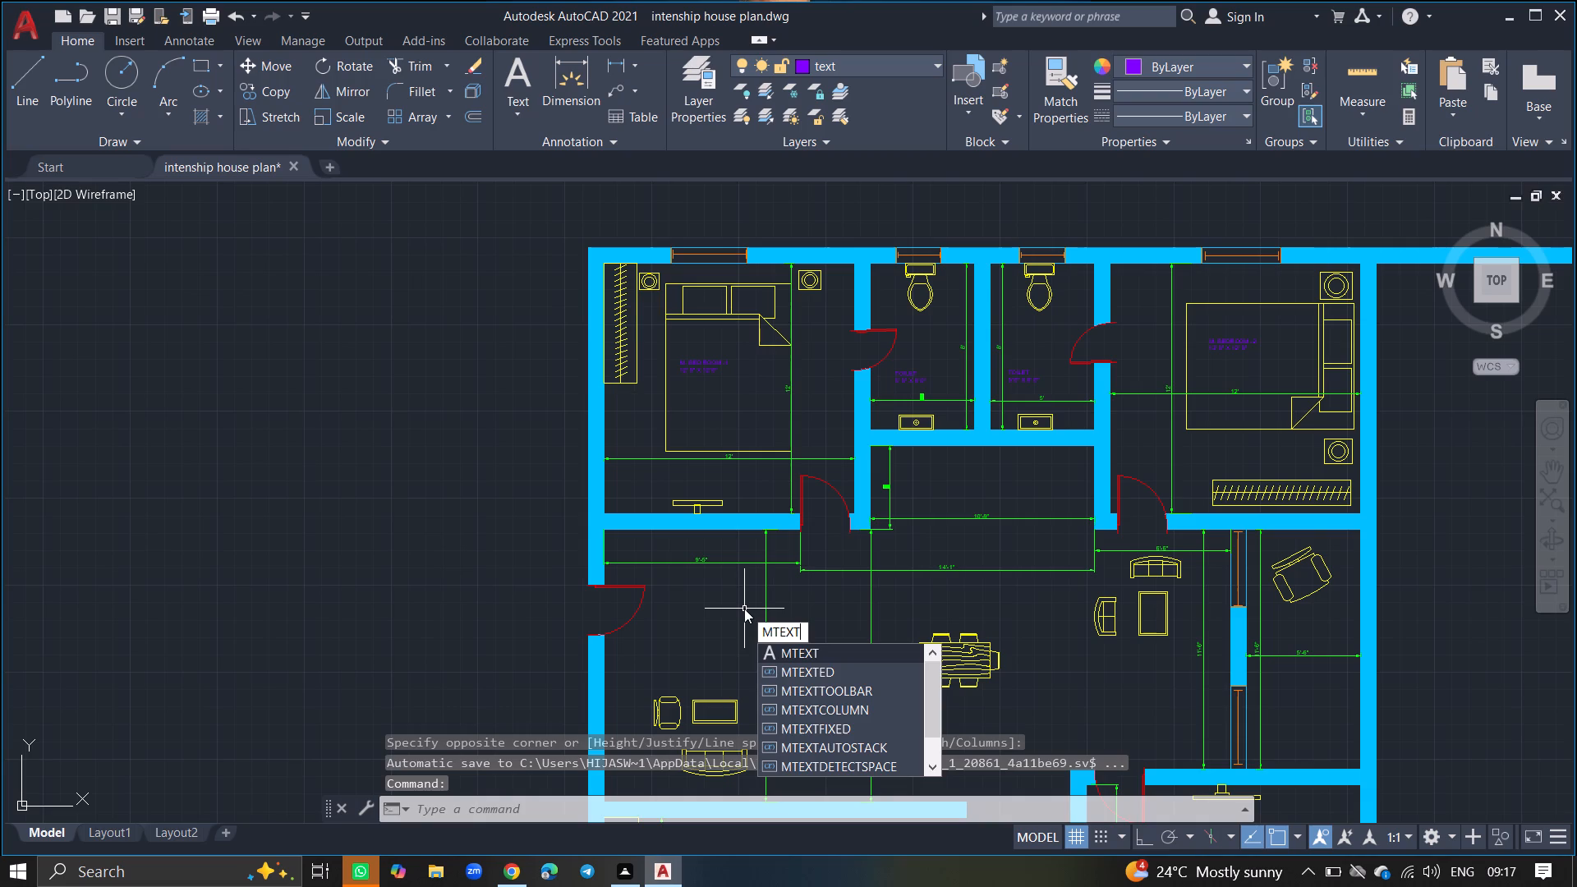
pyautogui.press('Return')
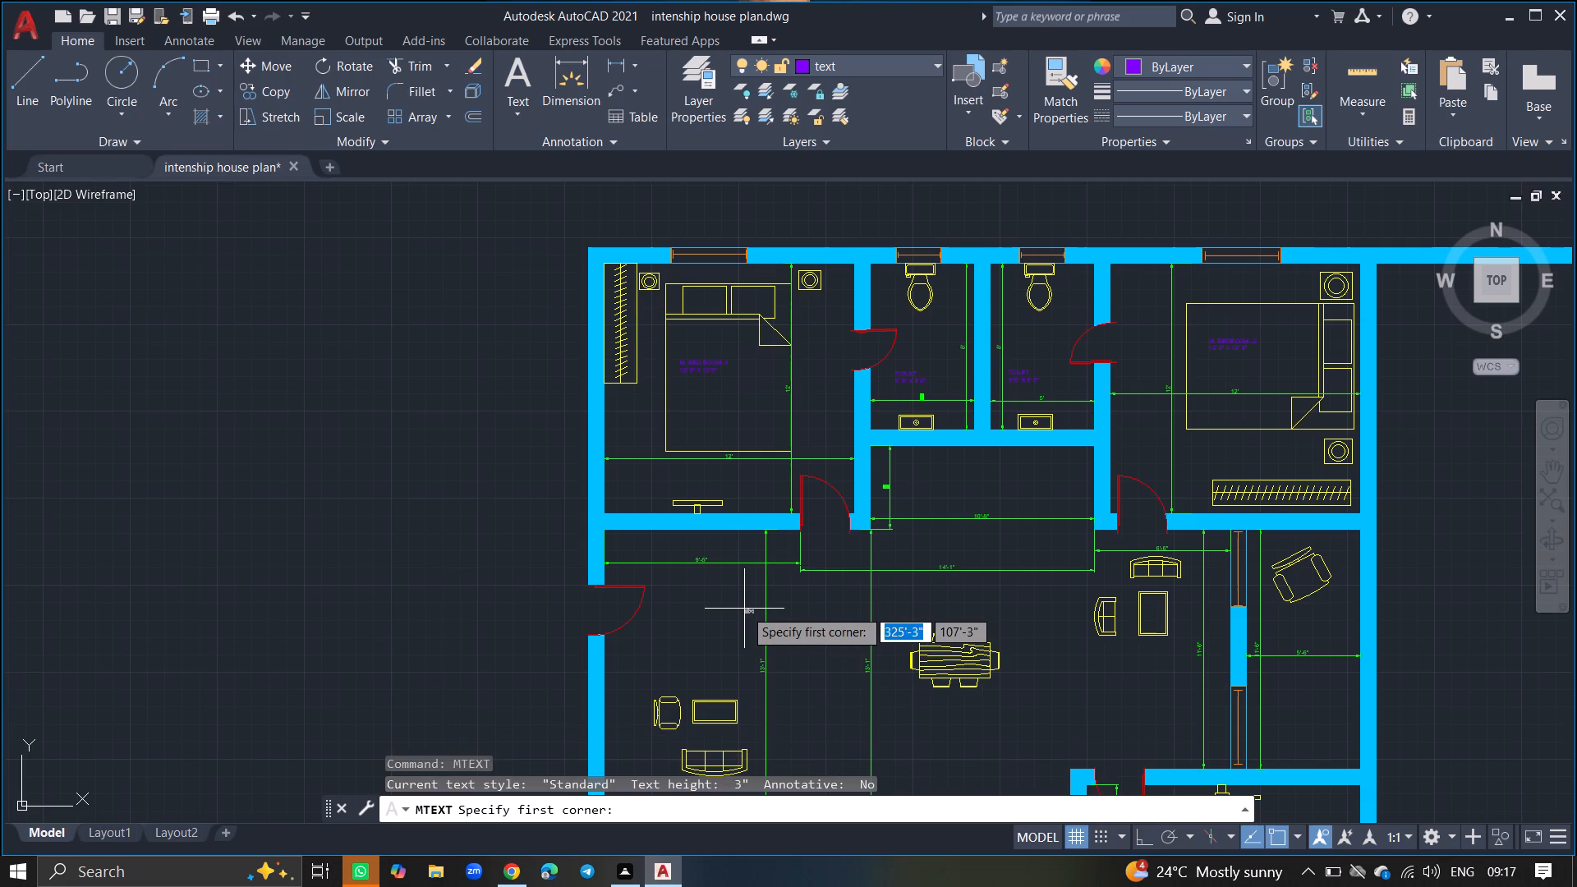
pyautogui.keyDown('ctrl'); pyautogui.scroll(2, 651, 673); pyautogui.keyUp('ctrl')
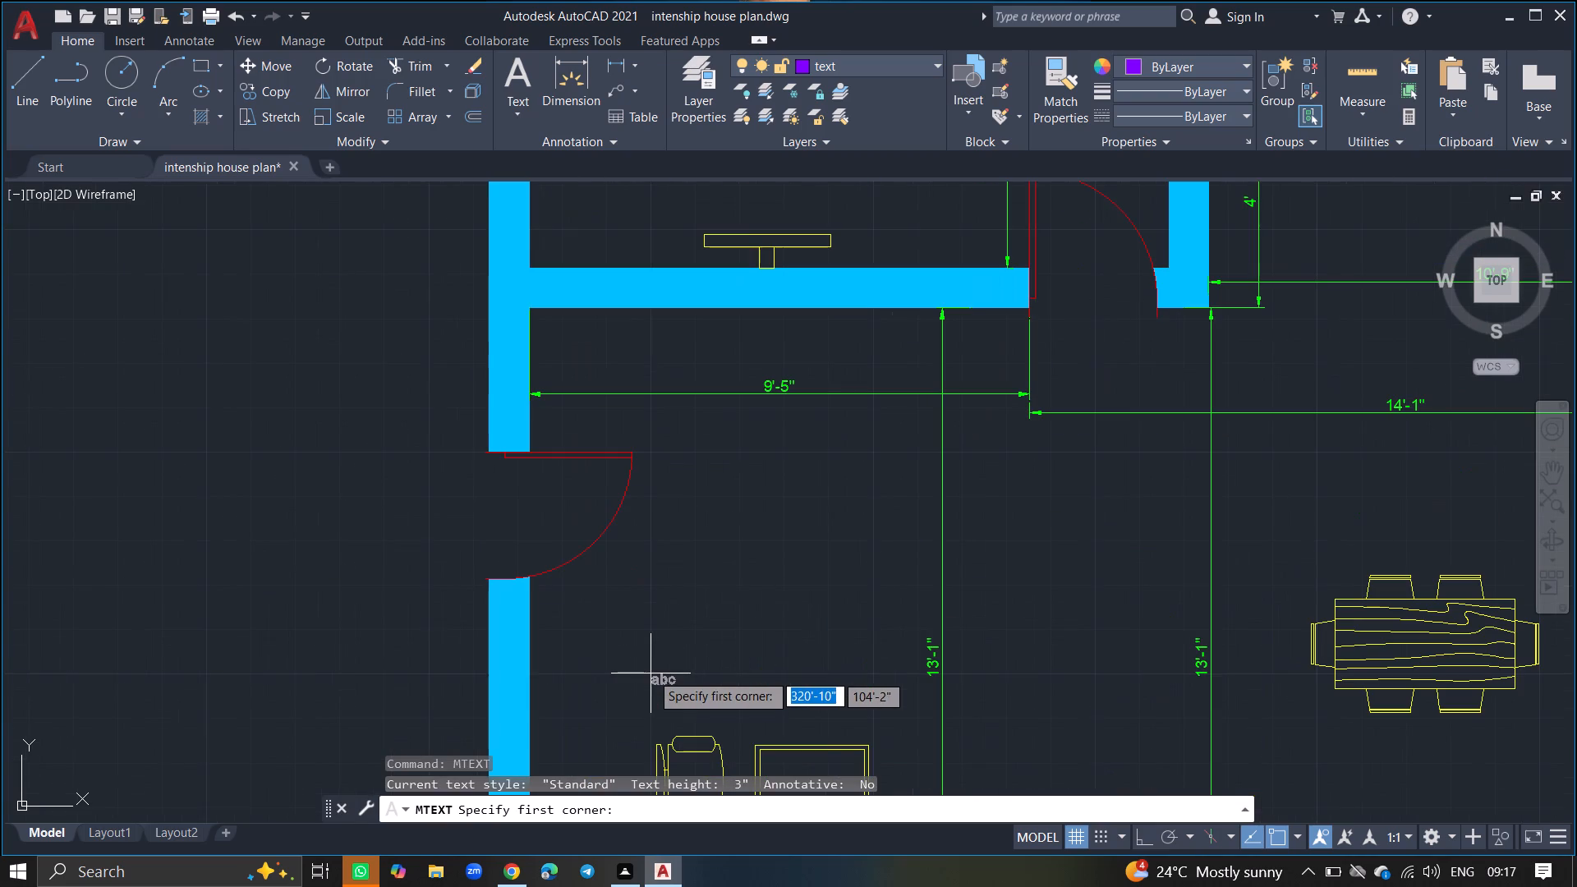
pyautogui.click(640, 612)
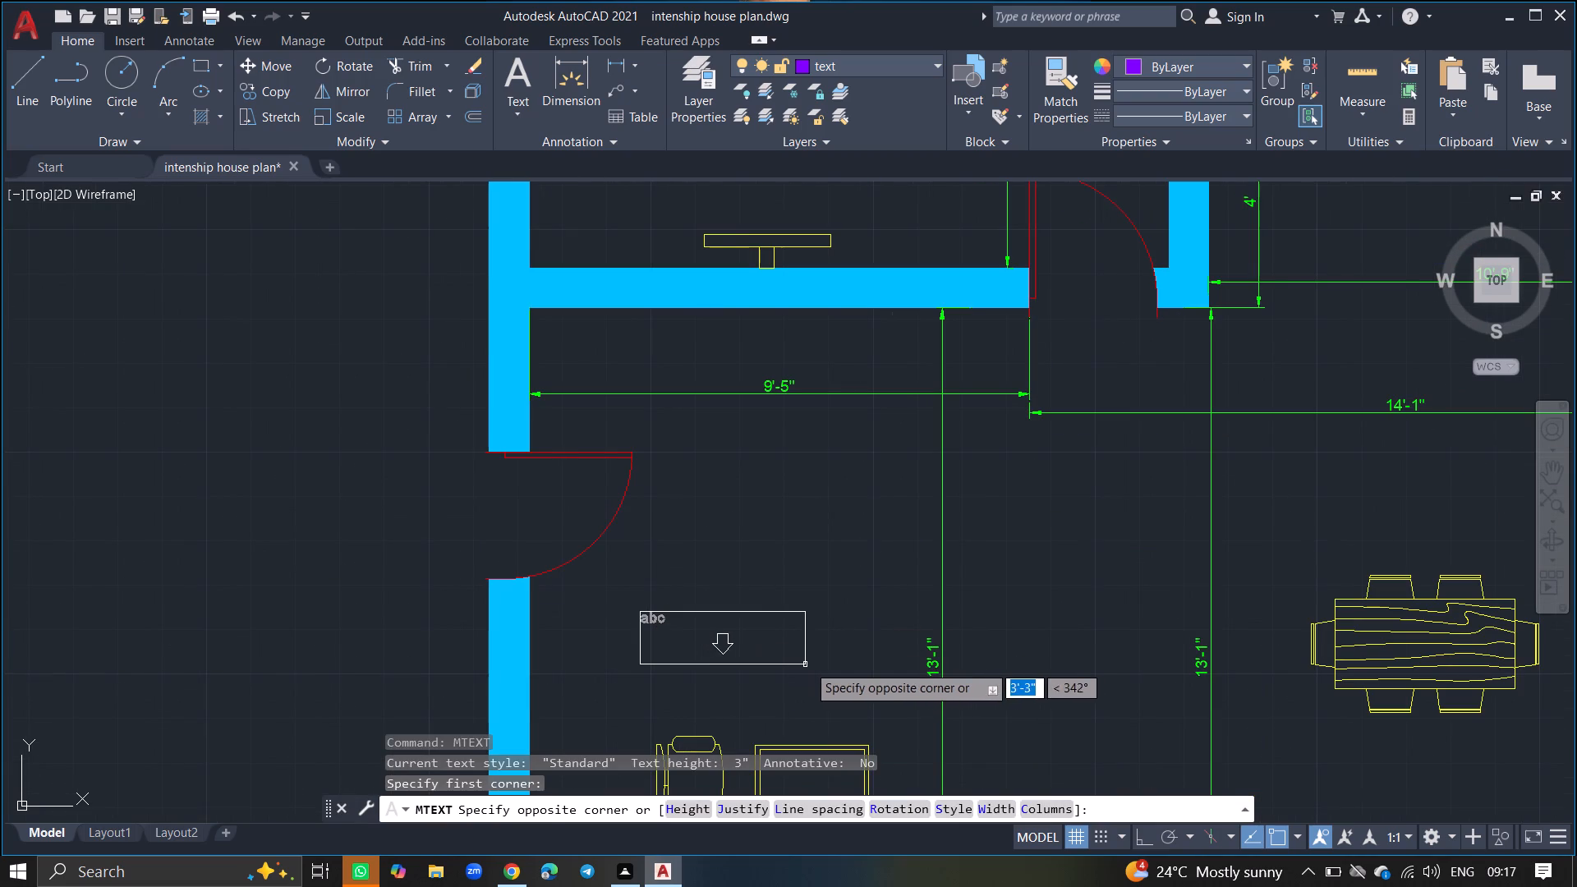
pyautogui.click(812, 664)
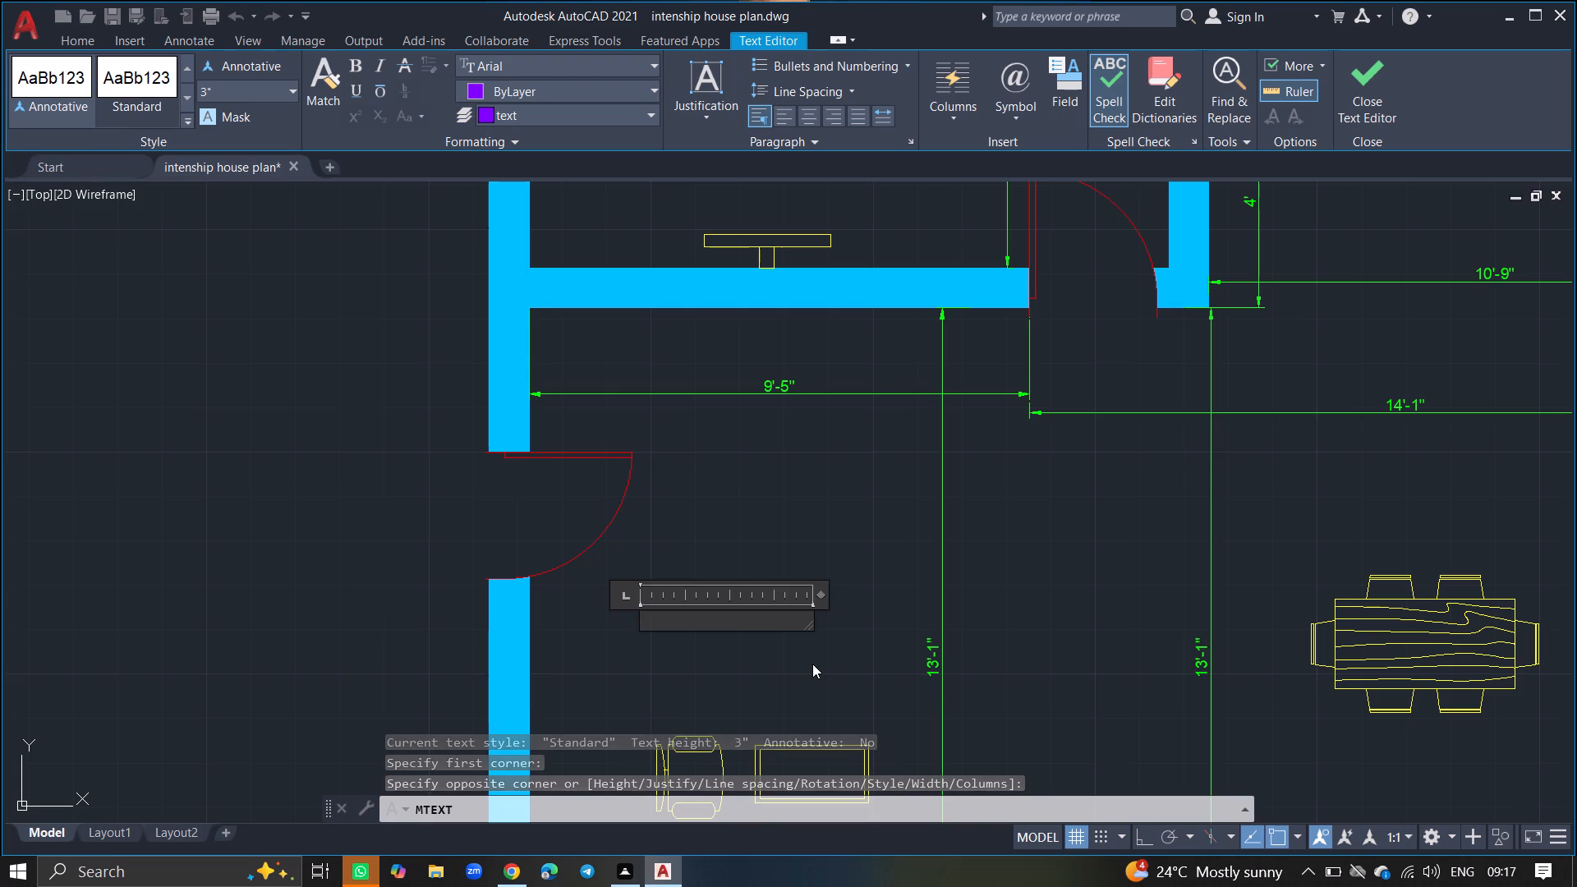
pyautogui.write('HA')
pyautogui.press('BackSpace')
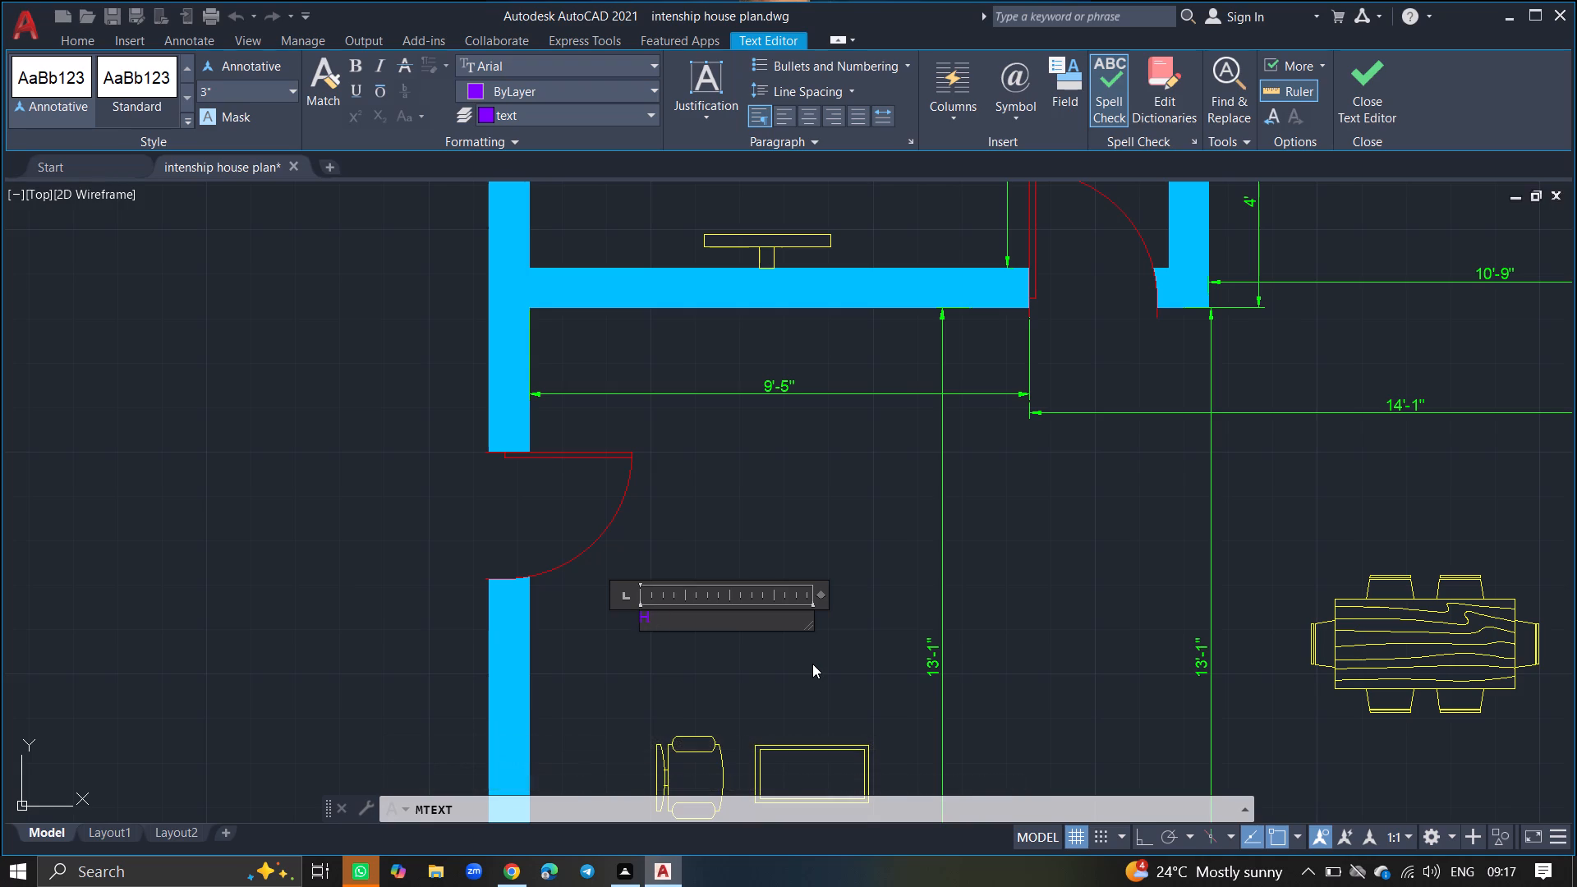
pyautogui.press('BackSpace')
pyautogui.write('LIVING')
pyautogui.press('space')
pyautogui.write('HALL')
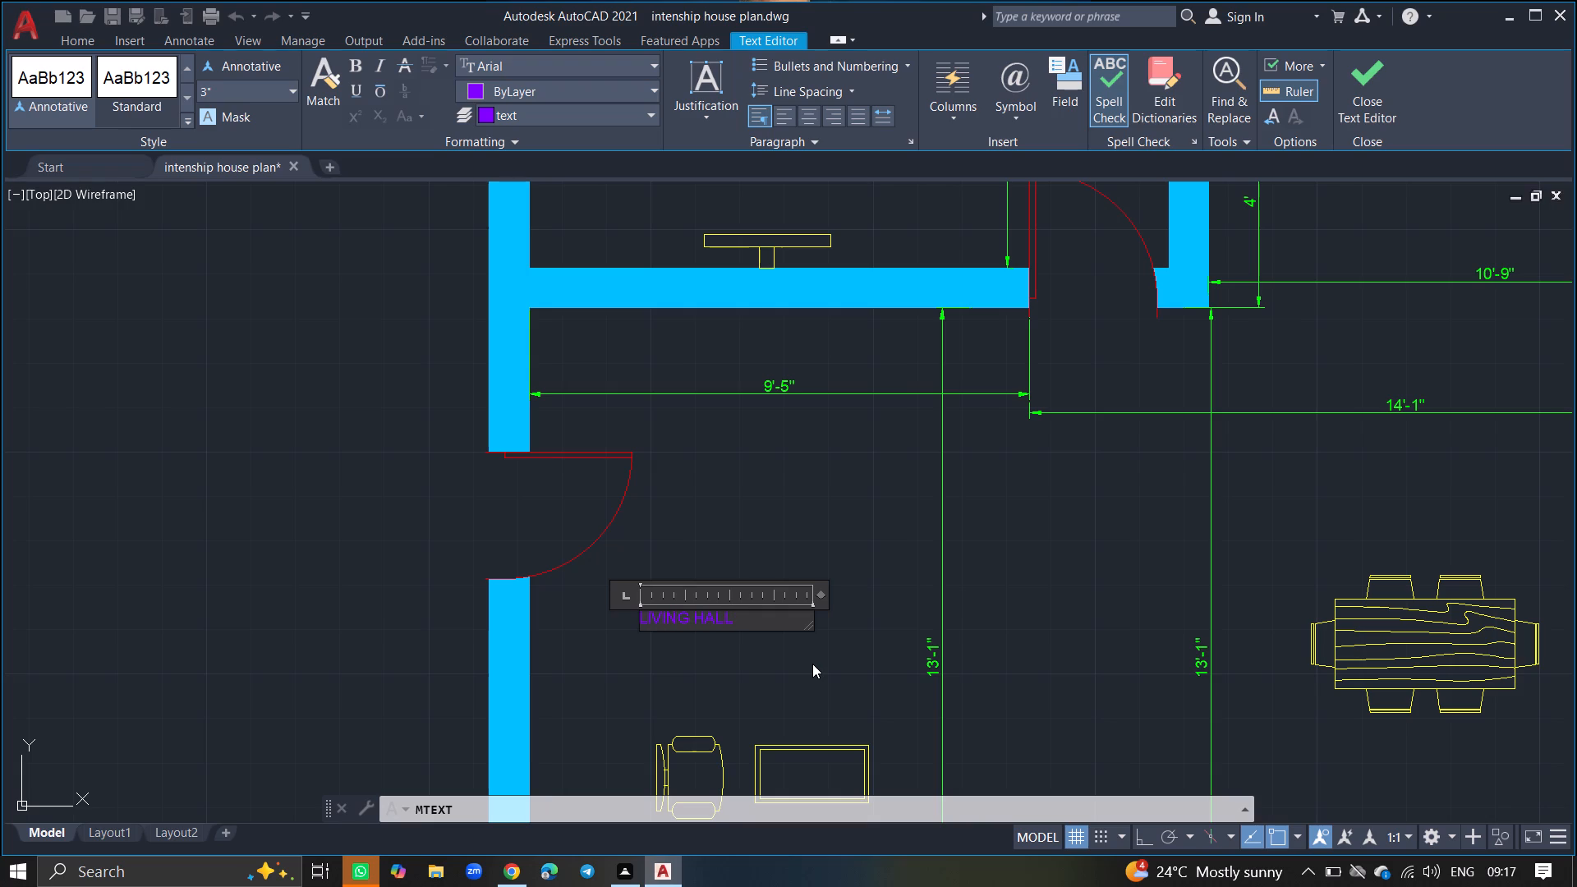
pyautogui.press('space')
# Add the room size "9' 5" X 13' 1"" as a second line of the LIVING HALL label and finish the text.
pyautogui.press('Return')
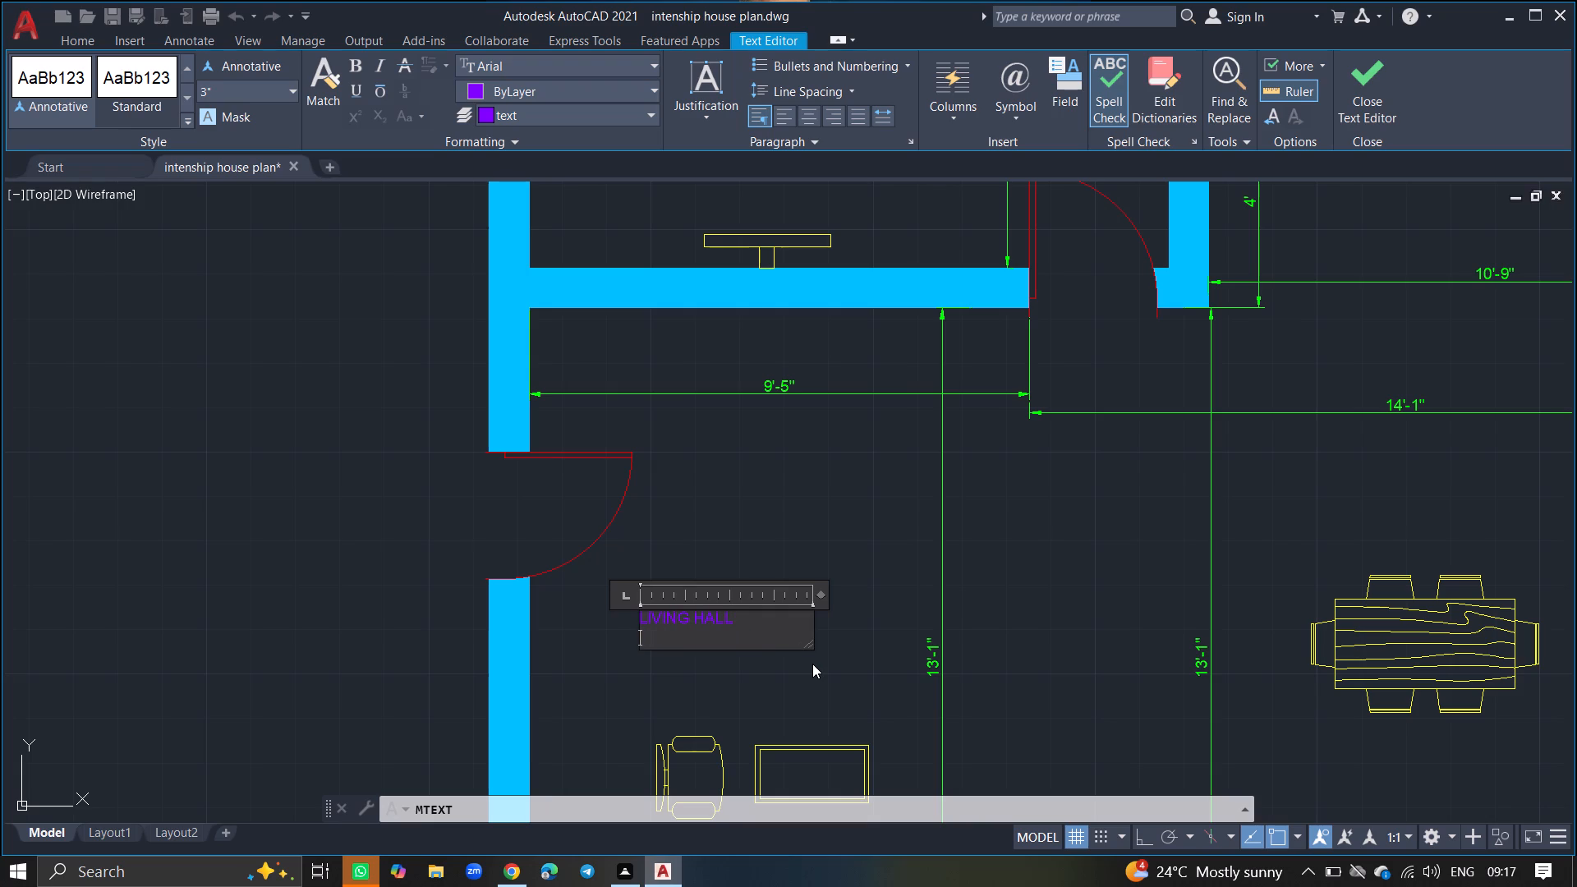
pyautogui.keyDown('ctrl'); pyautogui.scroll(3, 812, 664); pyautogui.keyUp('ctrl')
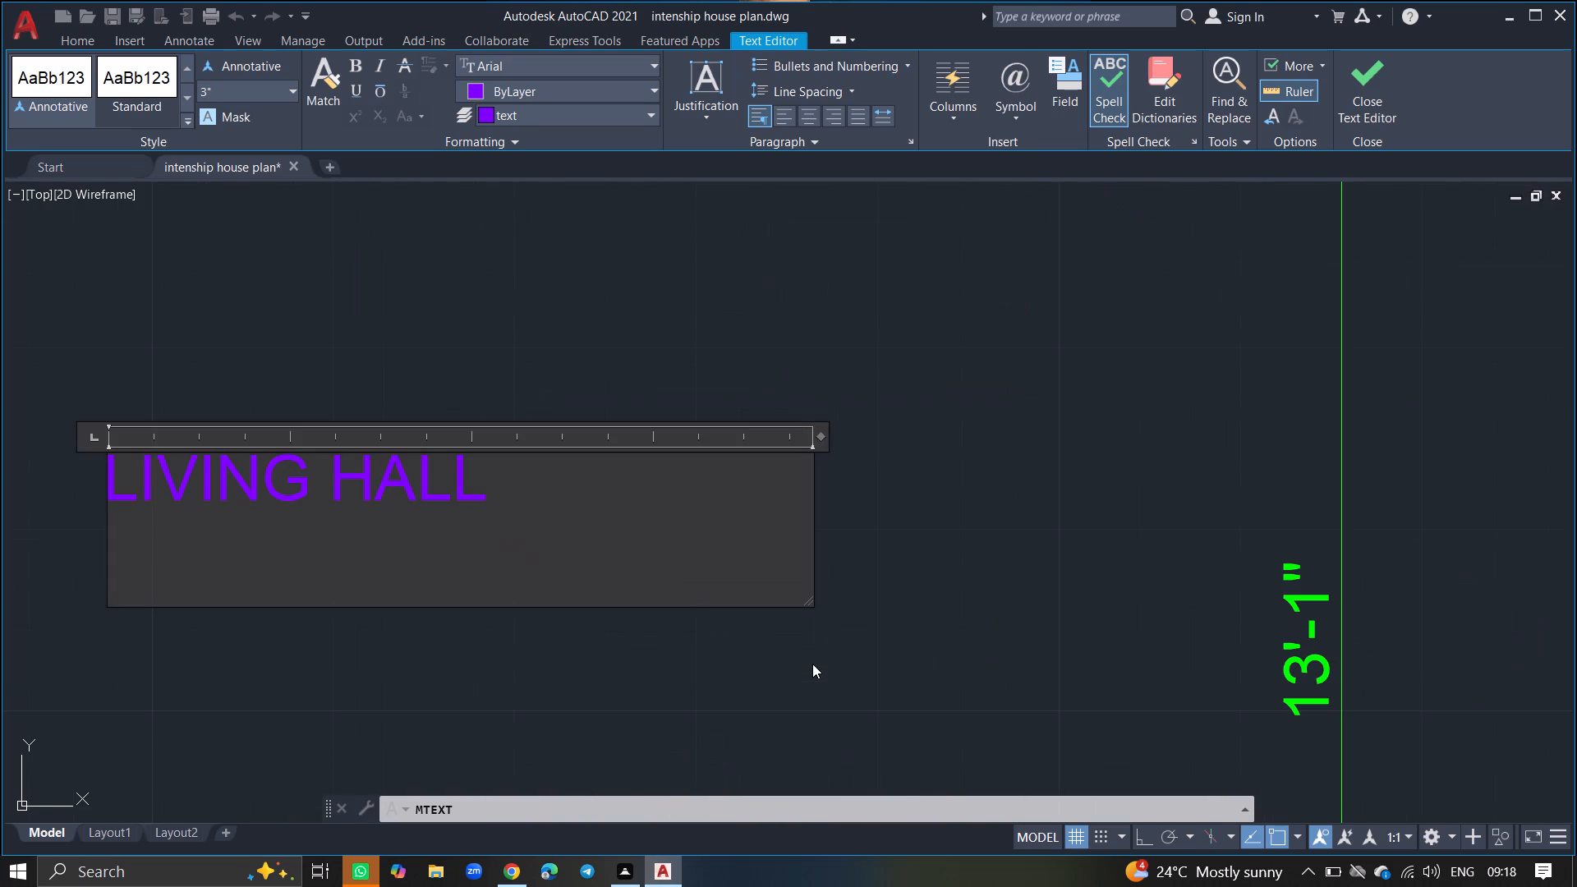
pyautogui.keyDown('ctrl'); pyautogui.scroll(-4, 812, 664); pyautogui.keyUp('ctrl')
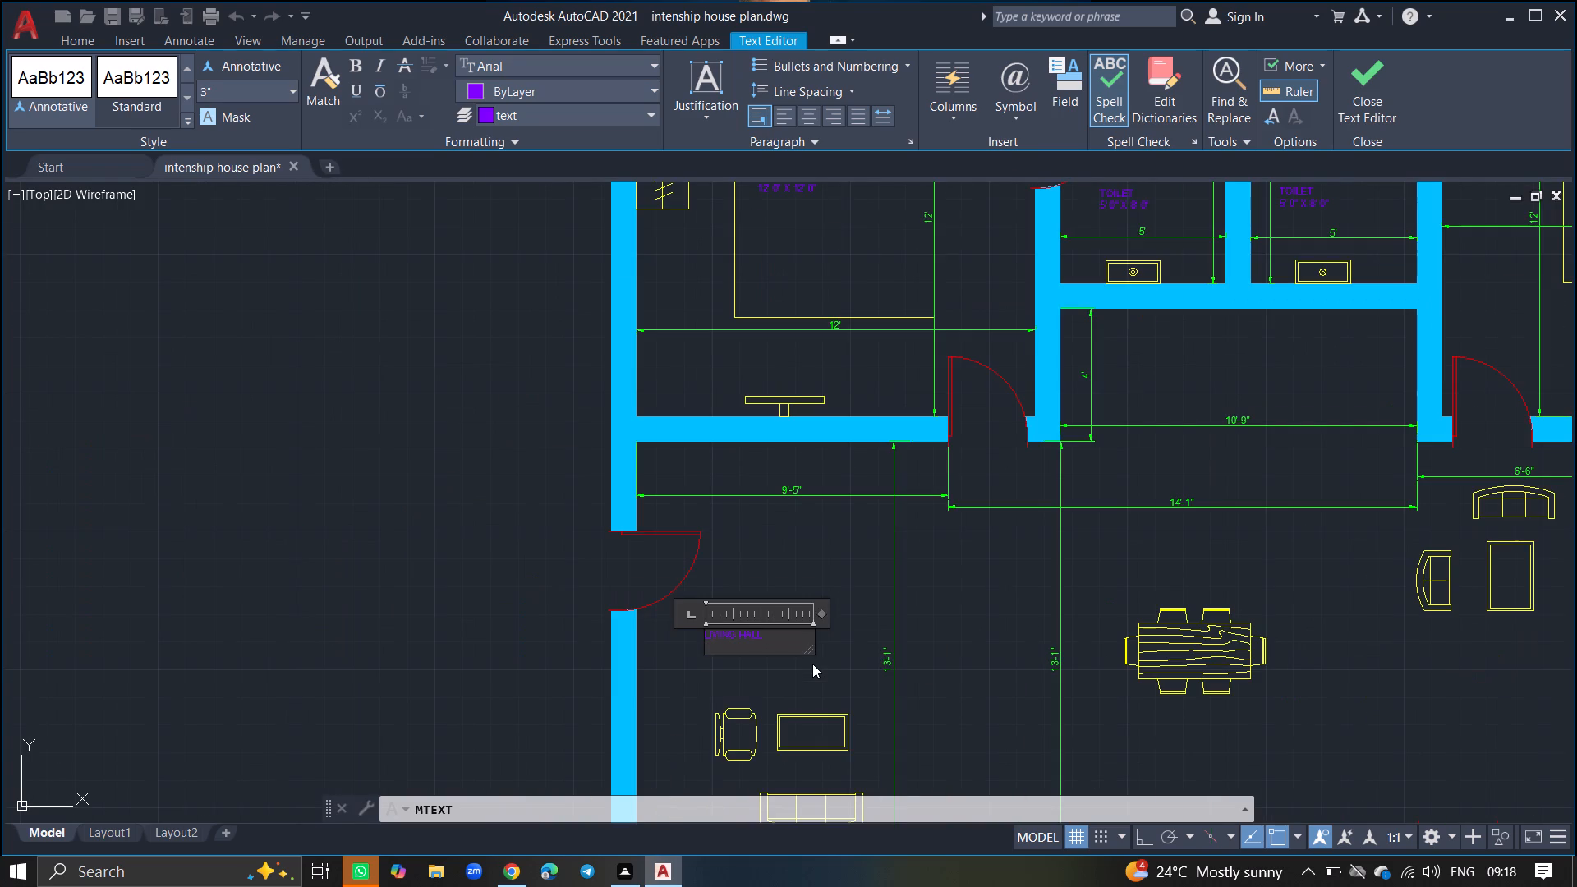
pyautogui.write('9\' 5"')
pyautogui.keyDown('ctrl'); pyautogui.scroll(5, 812, 664); pyautogui.keyUp('ctrl')
pyautogui.press('space')
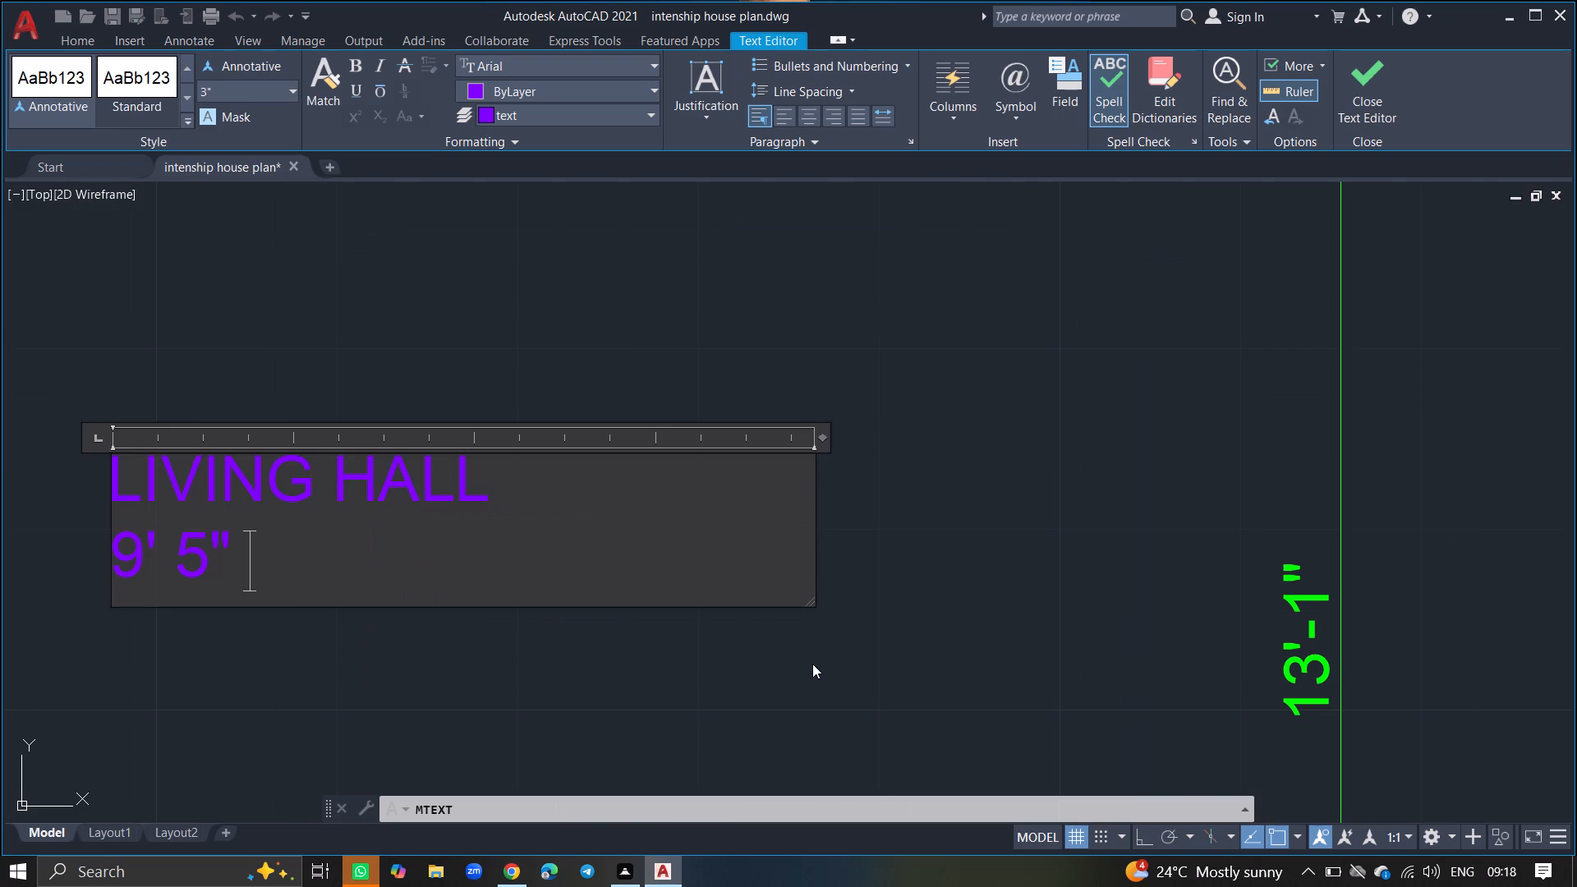
pyautogui.write('X')
pyautogui.press('space')
pyautogui.write("13'")
pyautogui.press('space')
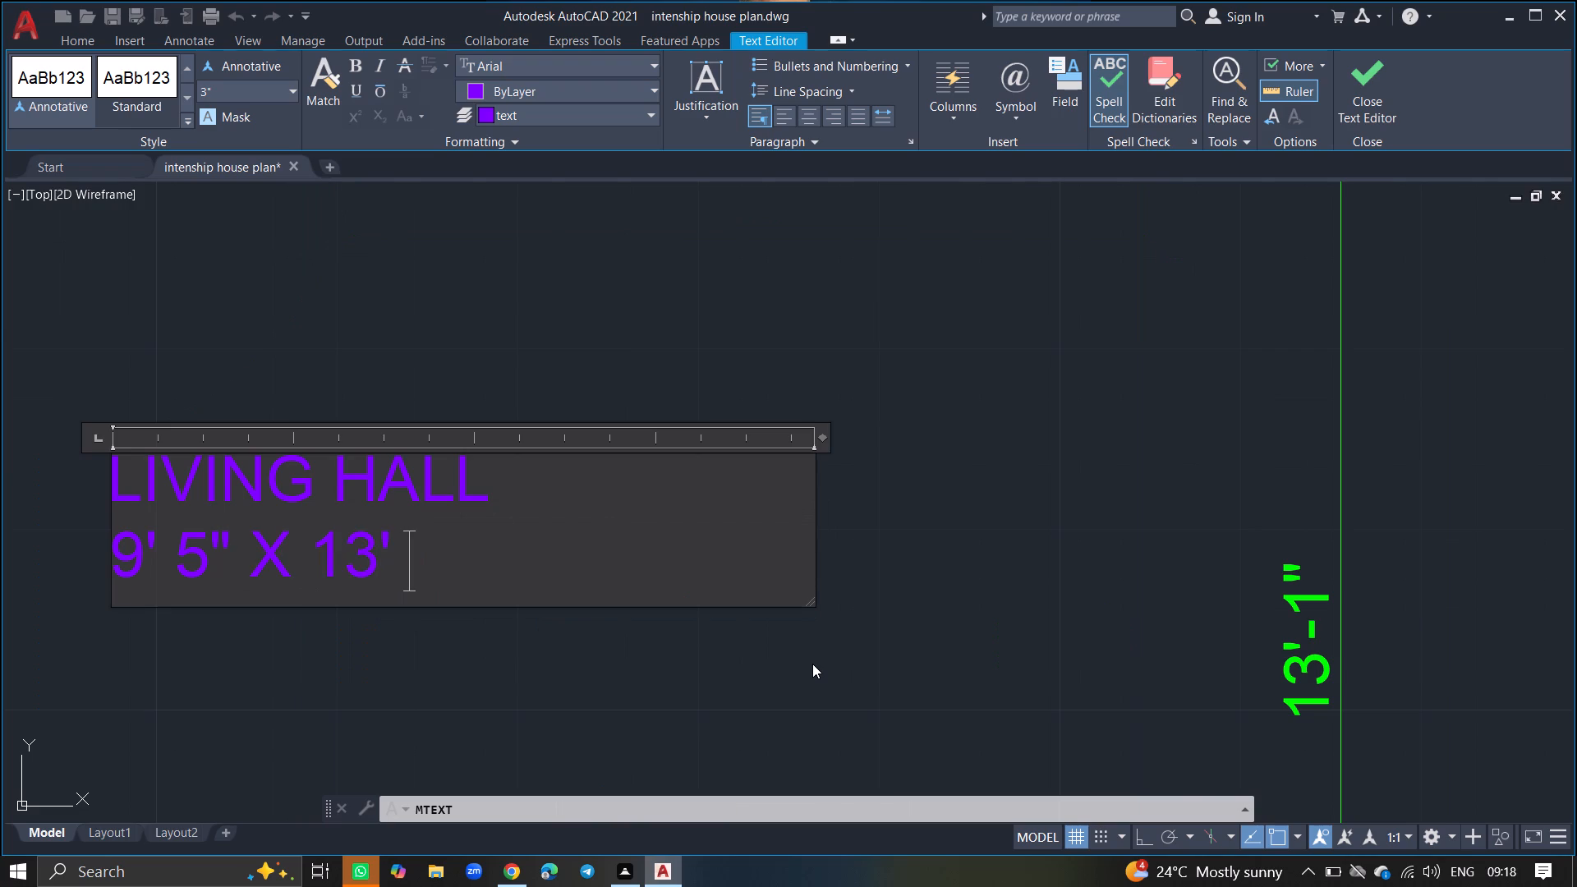
pyautogui.press('1')
pyautogui.hotkey('shift', '"')
pyautogui.click(830, 697)
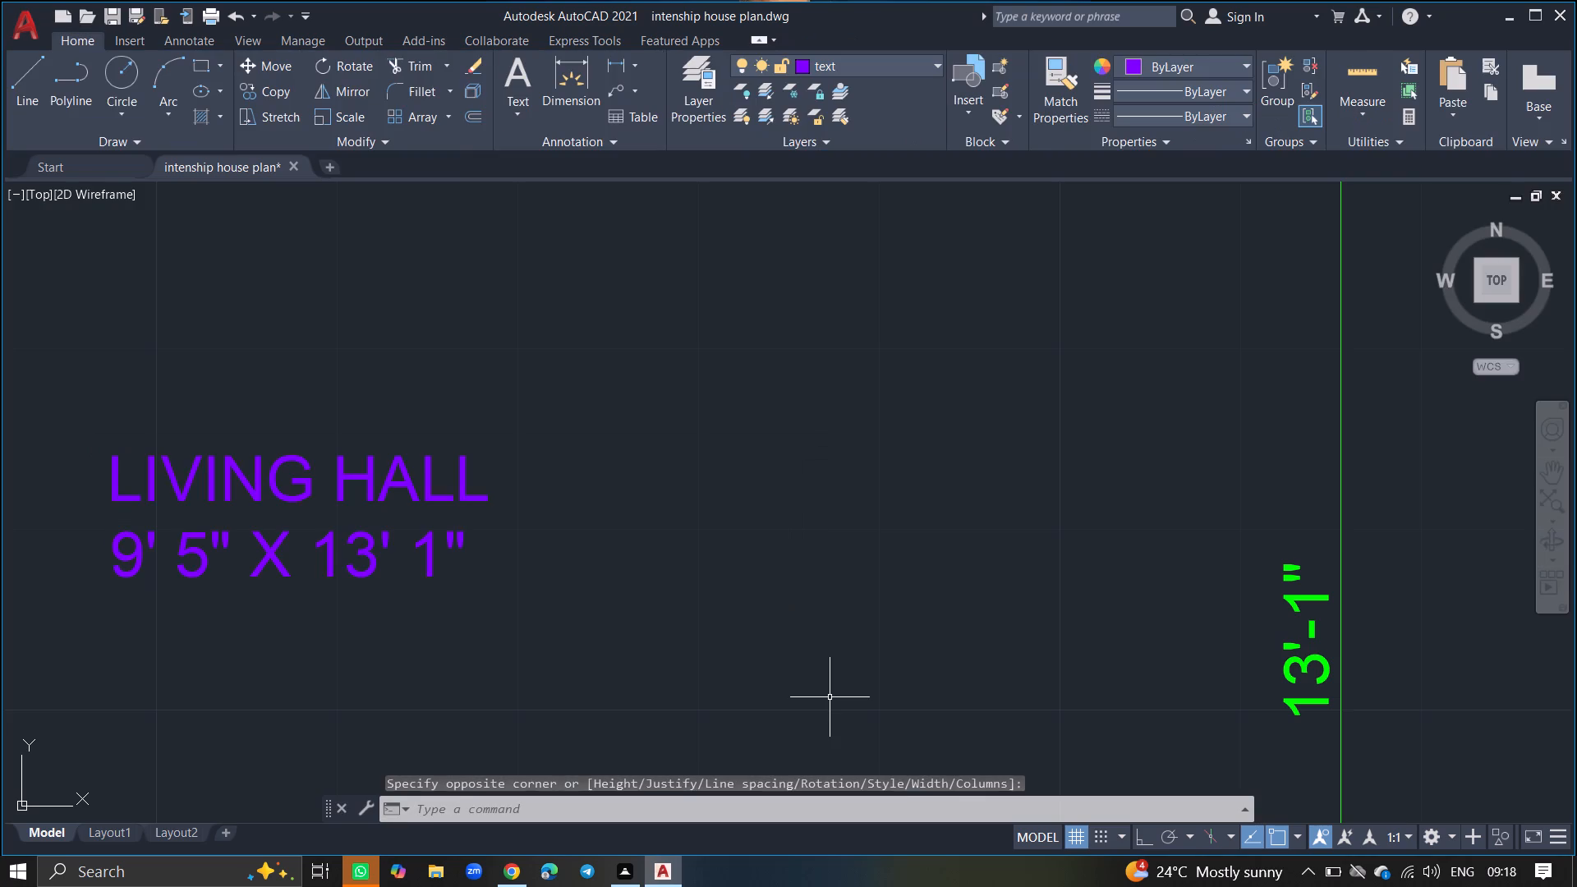
# Place multiline text just north of the dining table and enter the room name "DINNING".
pyautogui.keyDown('ctrl'); pyautogui.scroll(-3, 830, 697); pyautogui.keyUp('ctrl')
pyautogui.keyDown('ctrl'); pyautogui.scroll(-4, 931, 612); pyautogui.keyUp('ctrl')
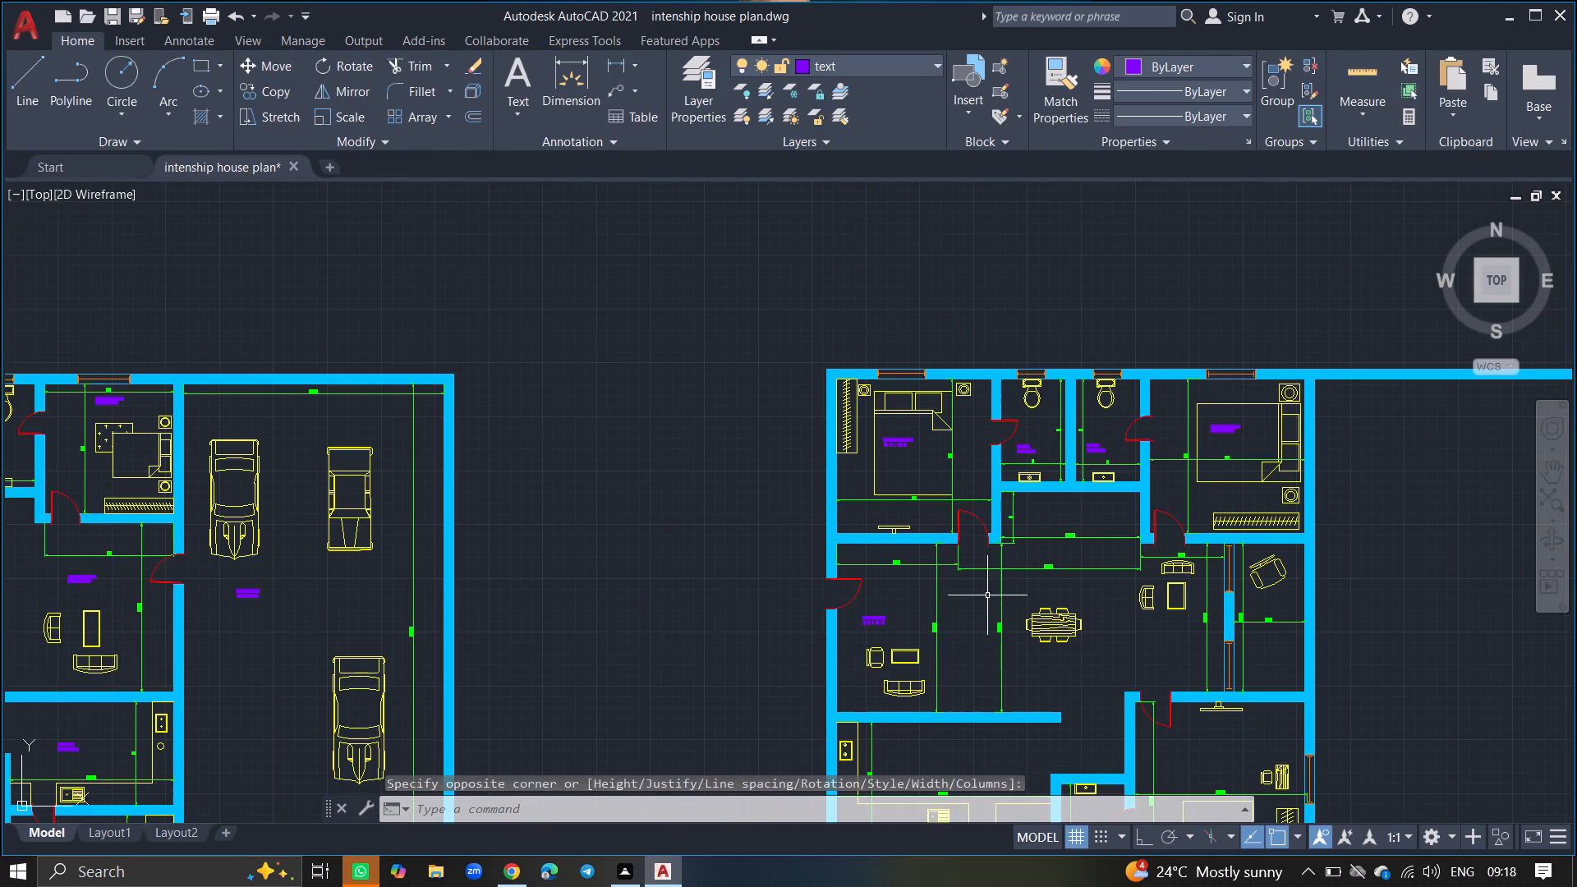
pyautogui.keyDown('ctrl'); pyautogui.scroll(4, 1041, 595); pyautogui.keyUp('ctrl')
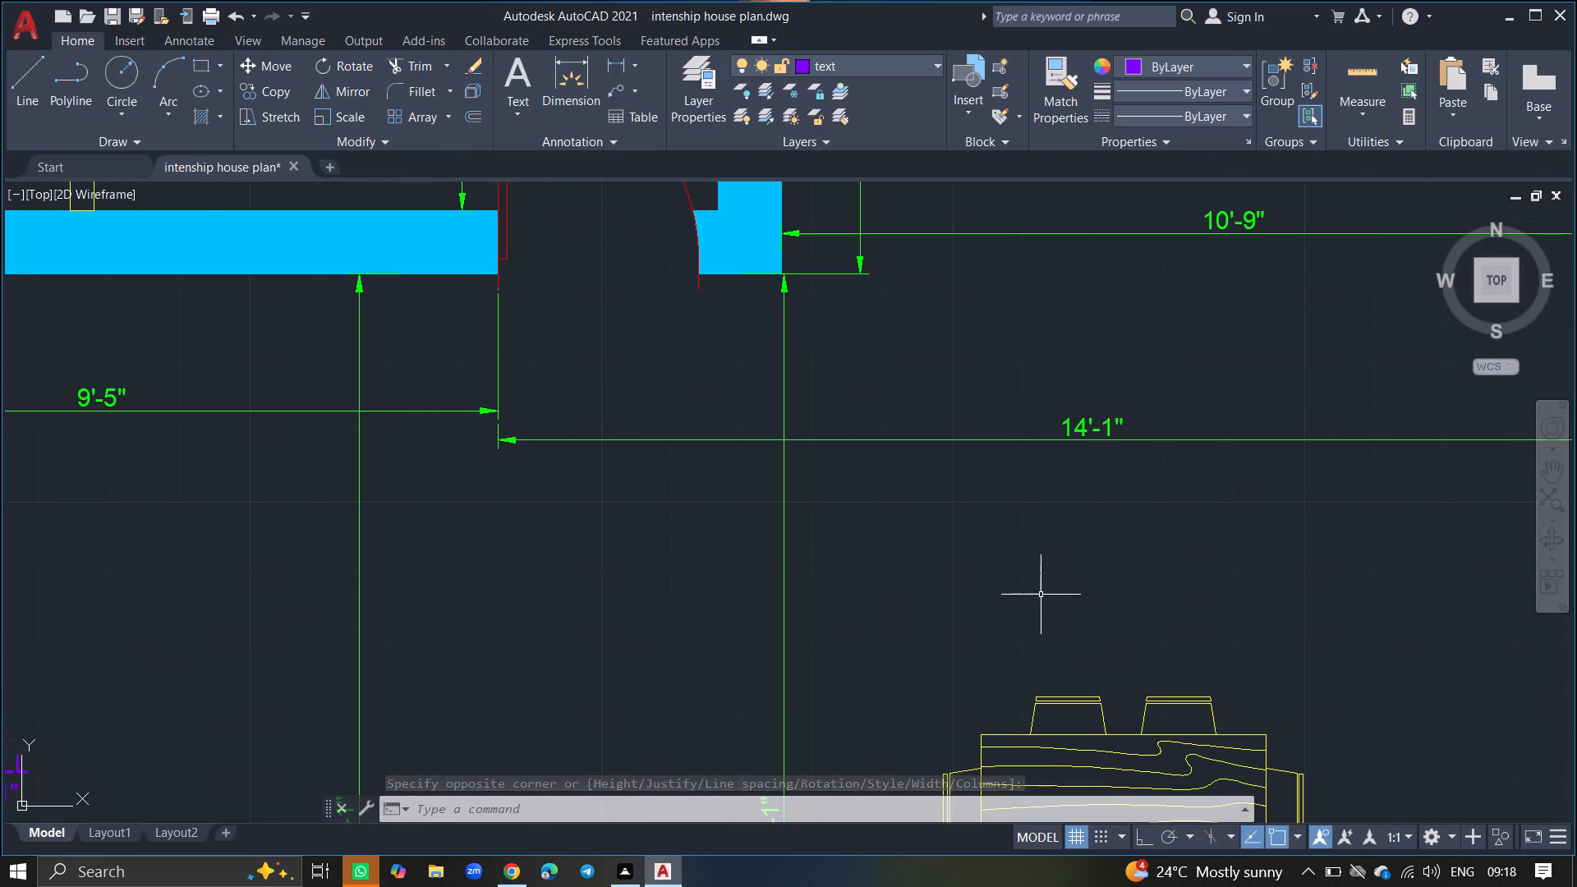
pyautogui.write('MTEXT')
pyautogui.press('Return')
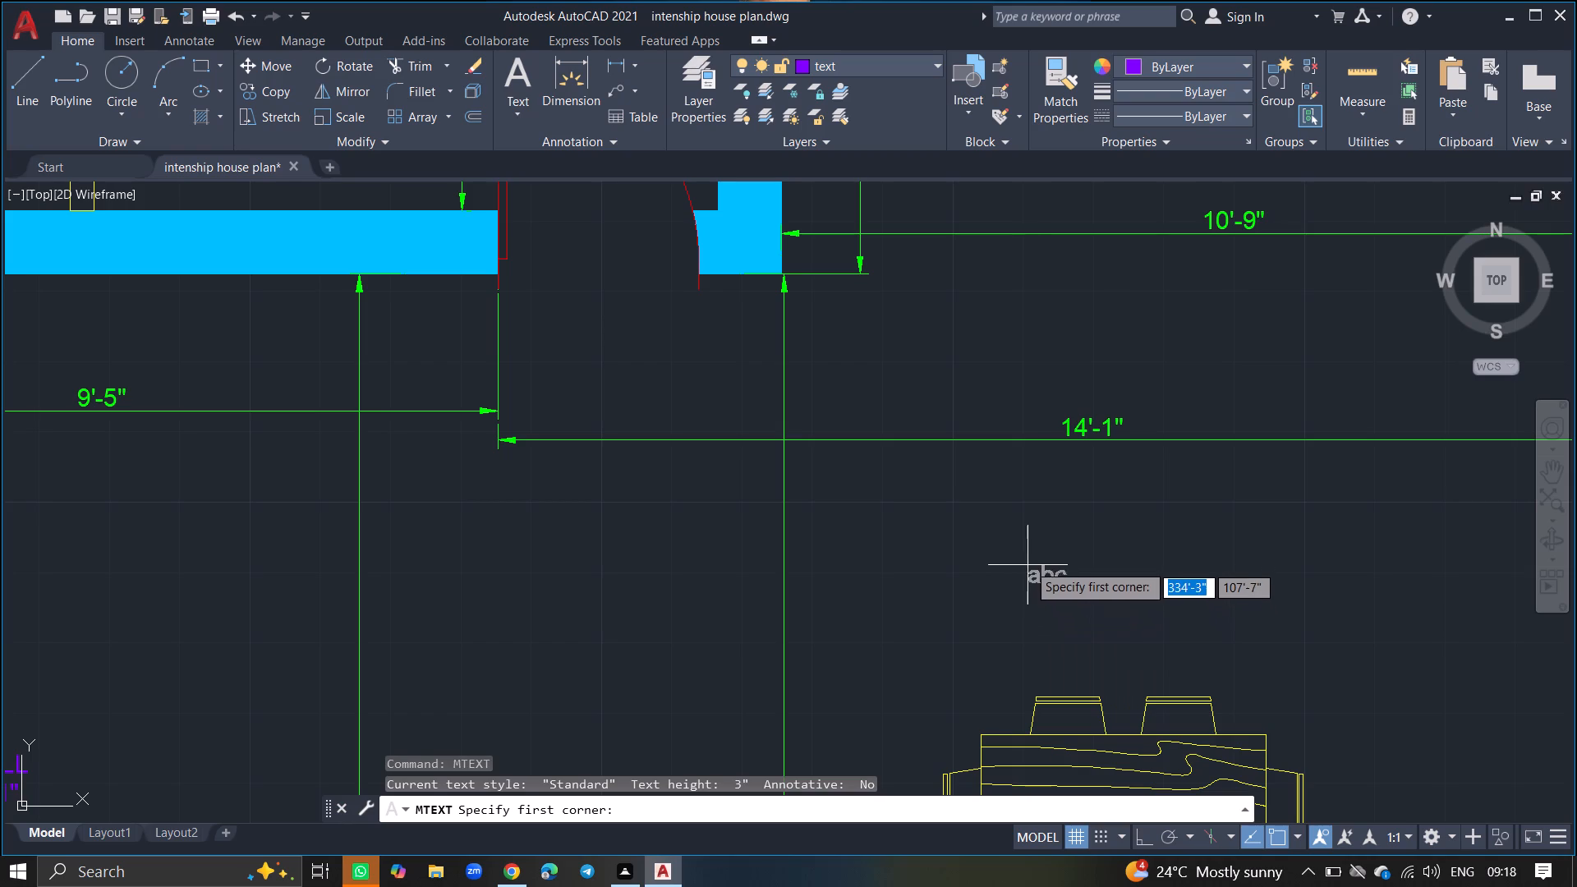
pyautogui.click(1027, 563)
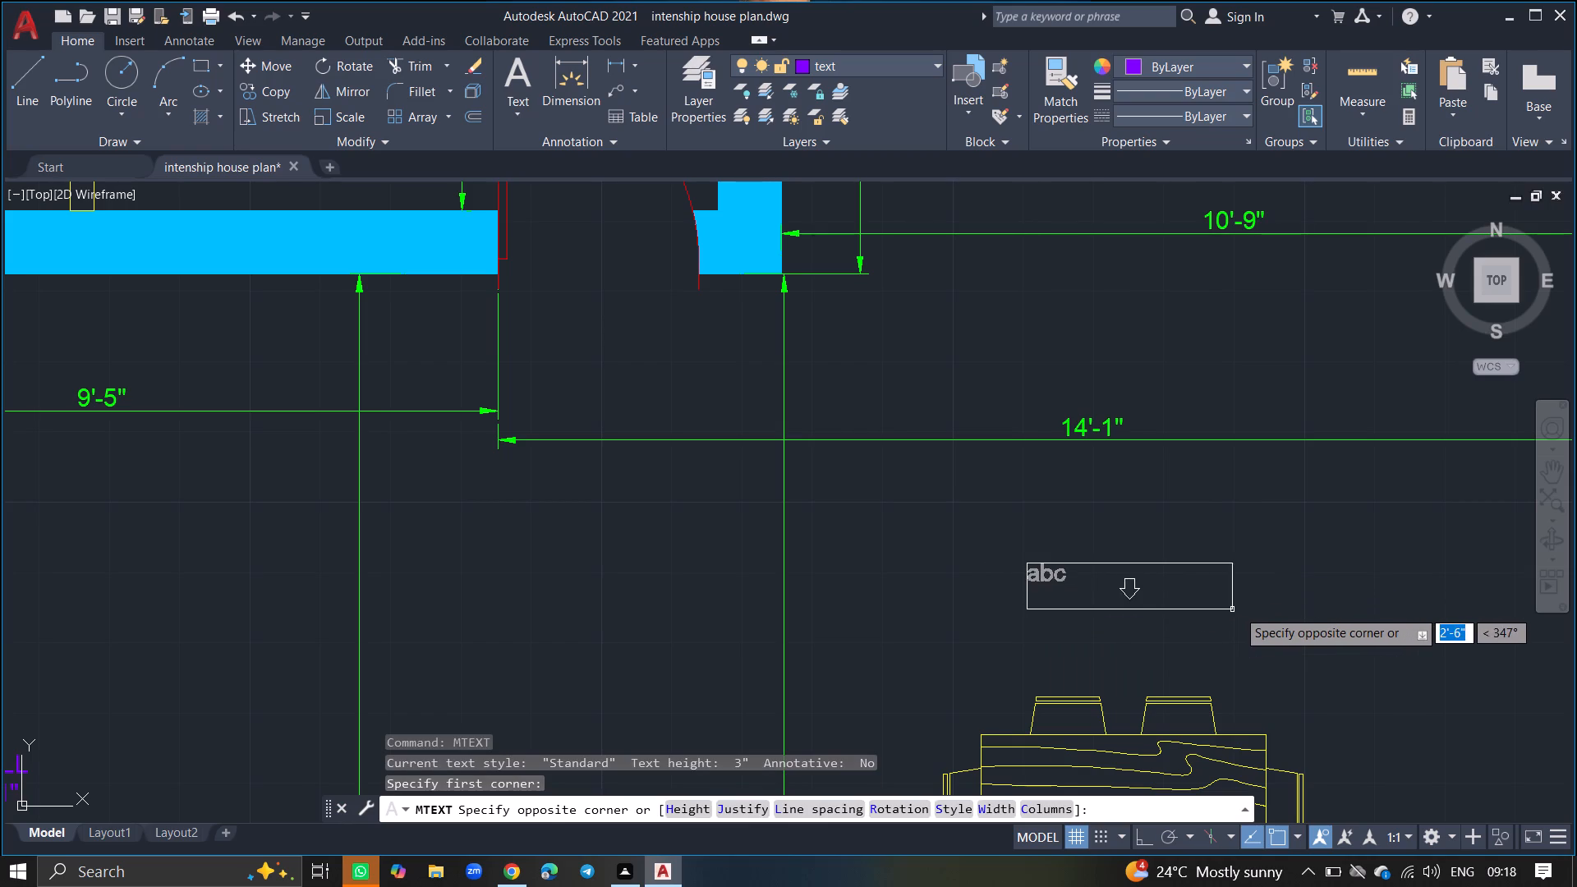
pyautogui.click(1262, 618)
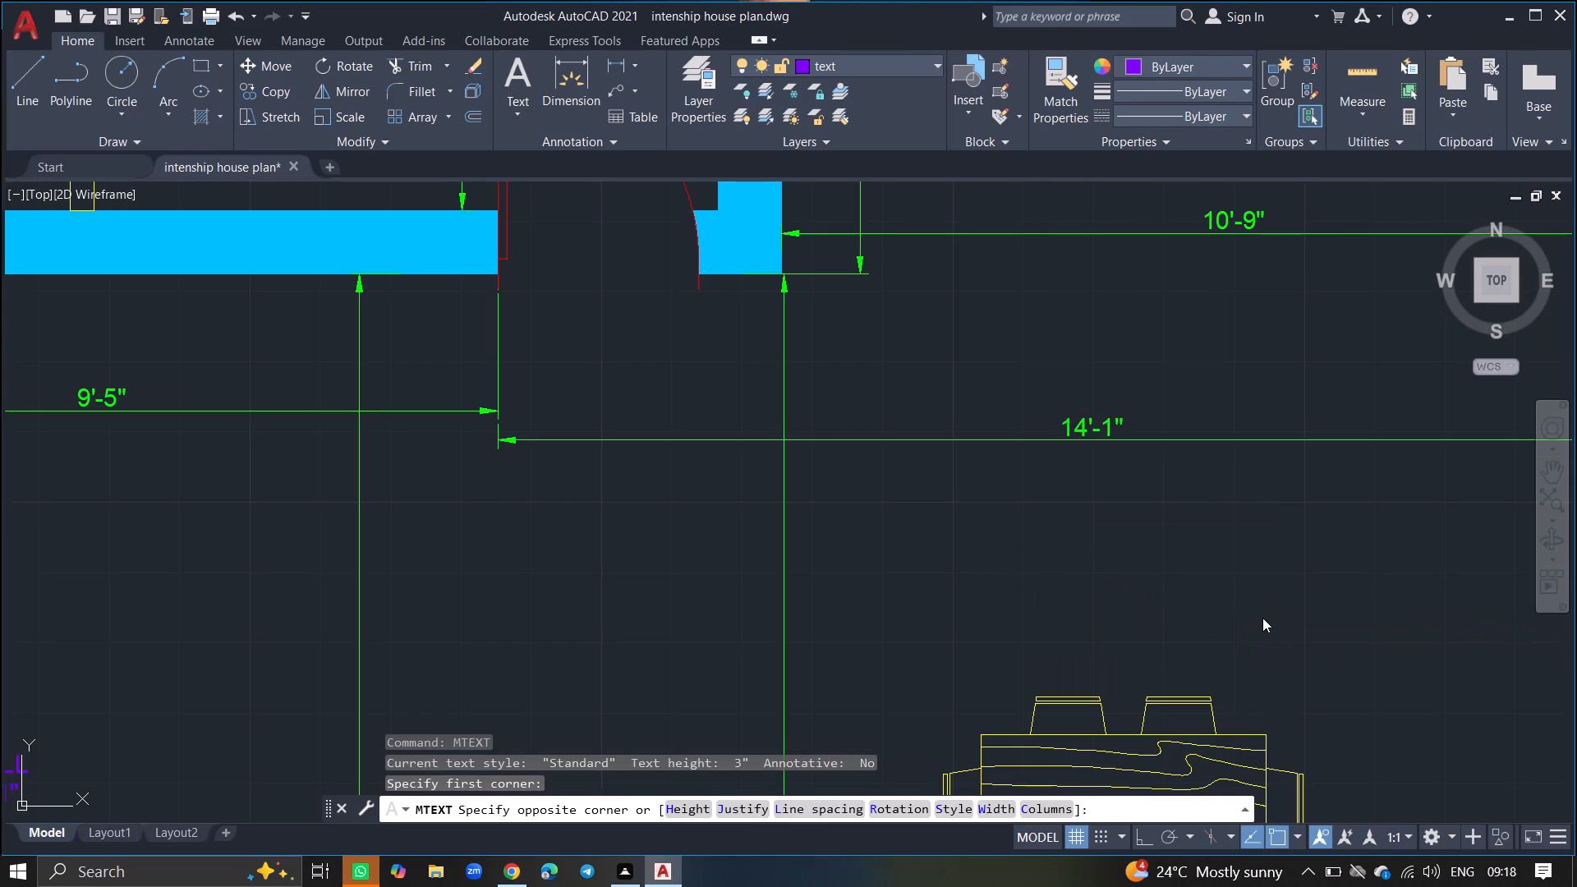
pyautogui.write('DINNIN')
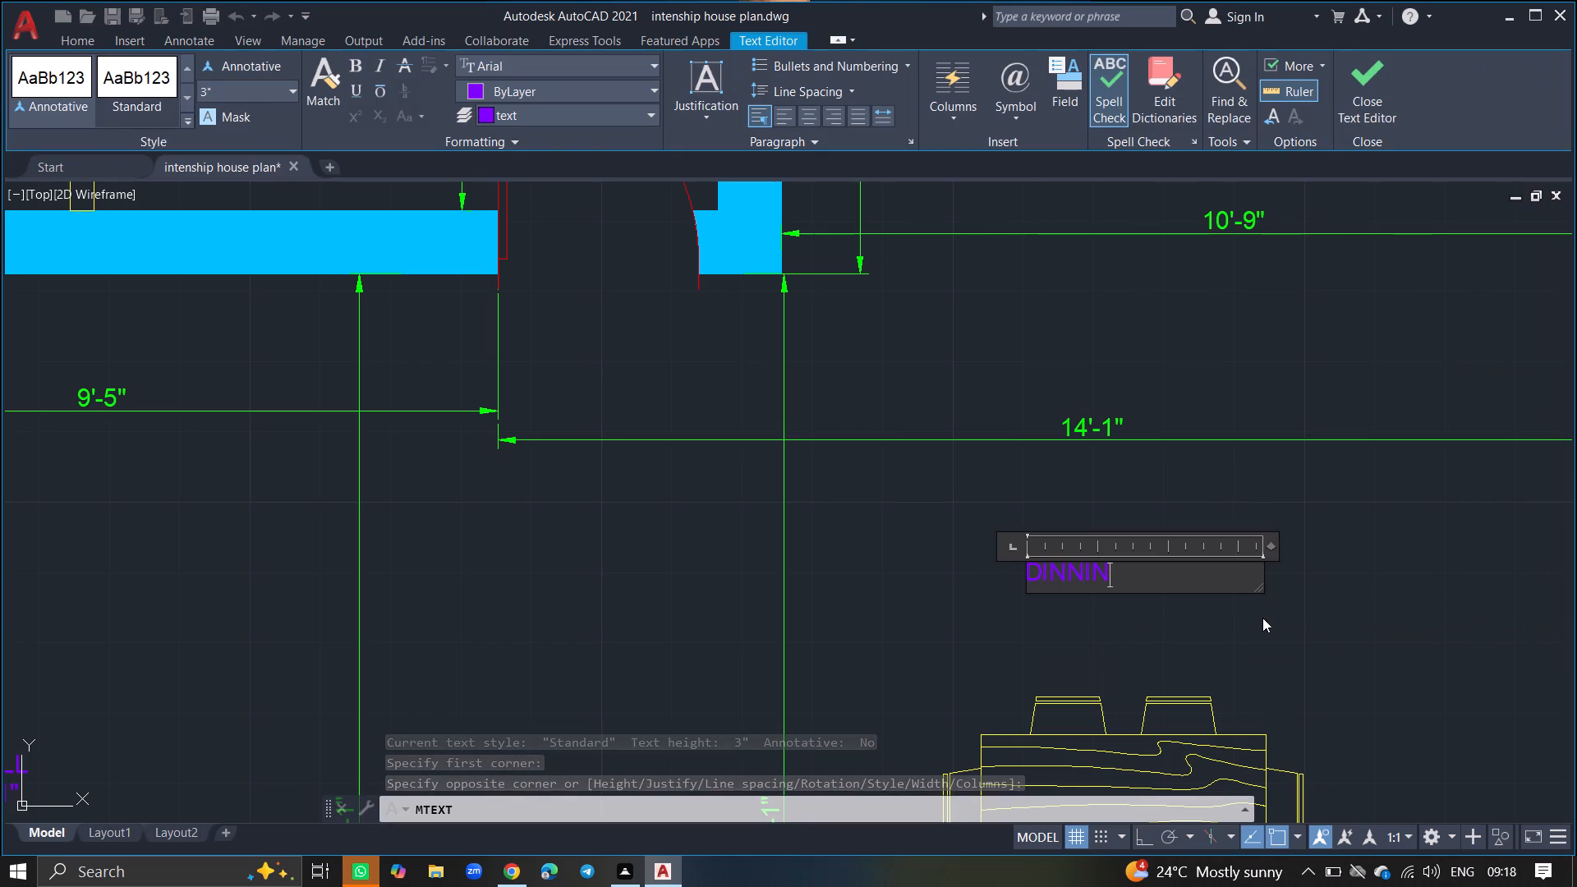
pyautogui.write('G')
pyautogui.press('space')
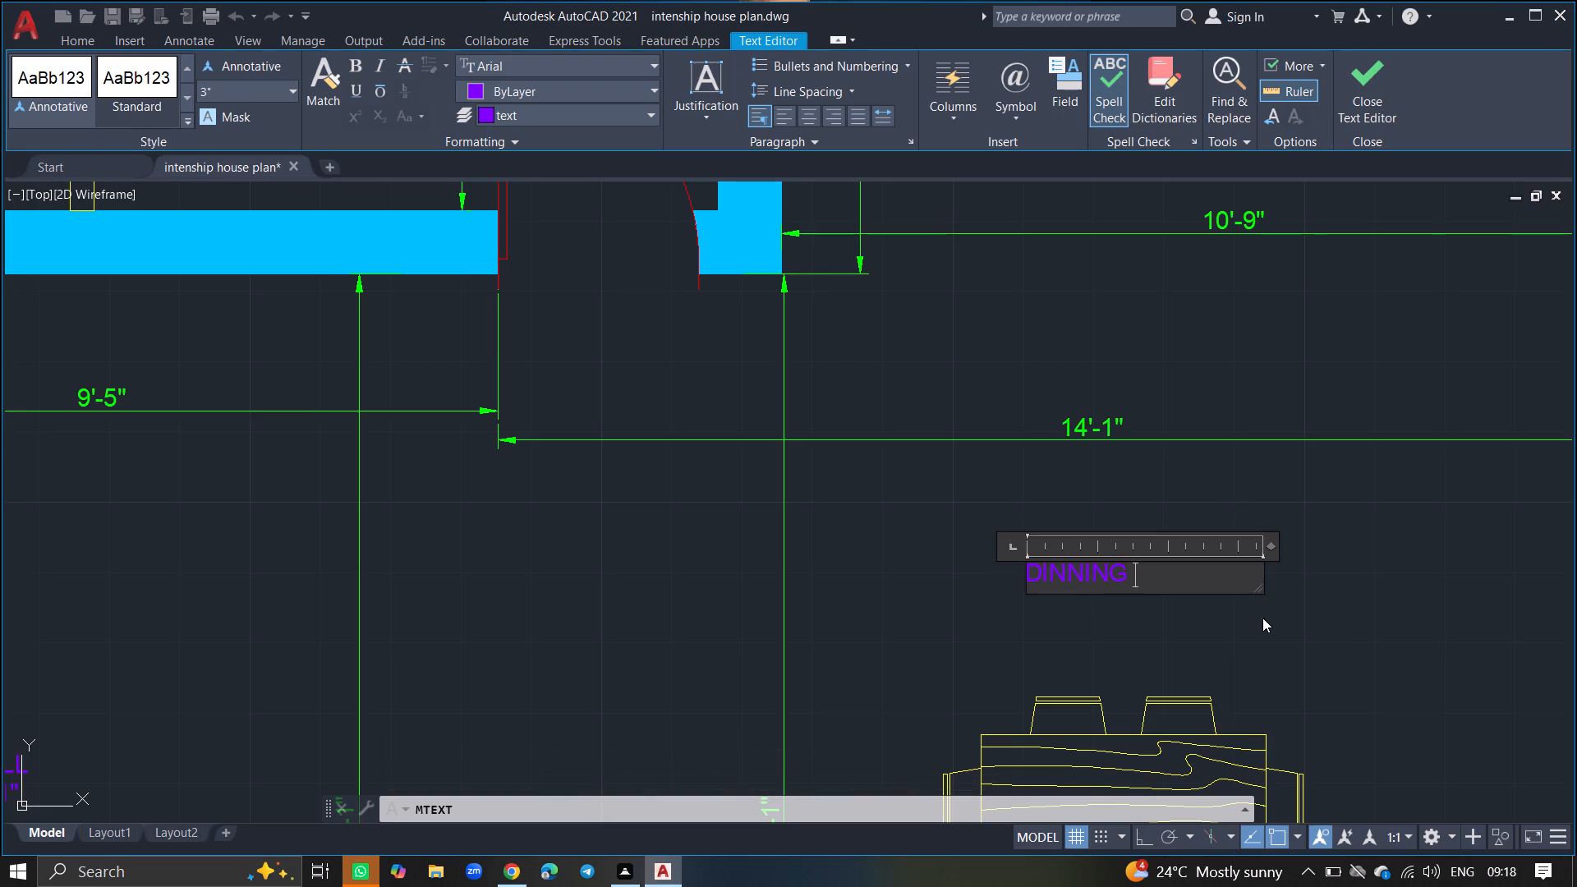
# Add the room size "14' 1" X 13' 1"" as a second line of the DINNING label and finish the text.
pyautogui.press('Return')
pyautogui.write("14'")
pyautogui.press('space')
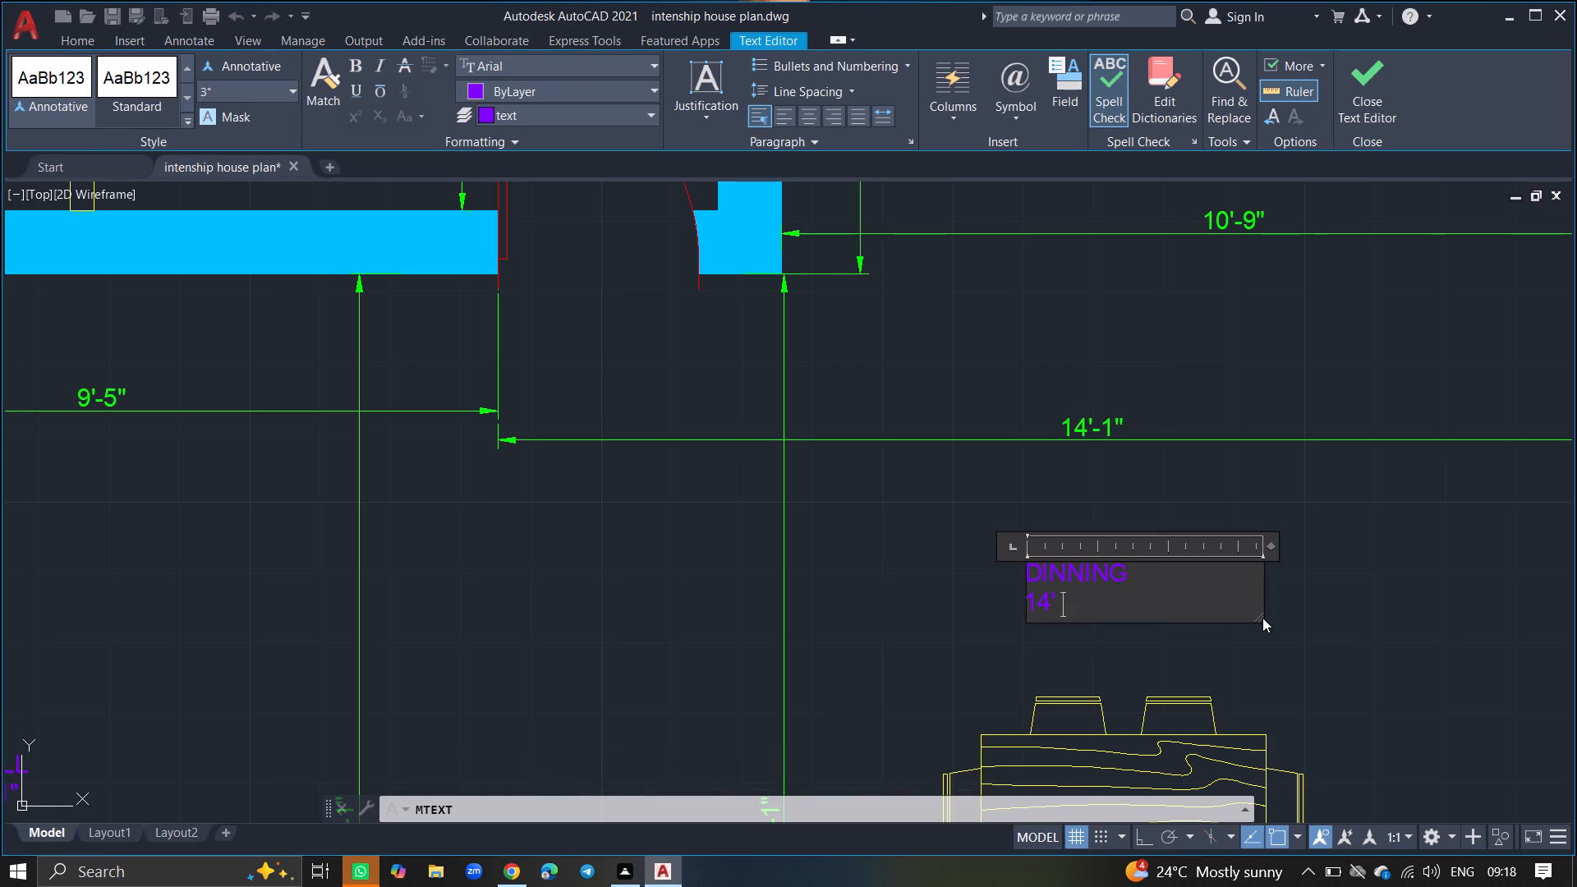
pyautogui.press('1')
pyautogui.write('"')
pyautogui.press('space')
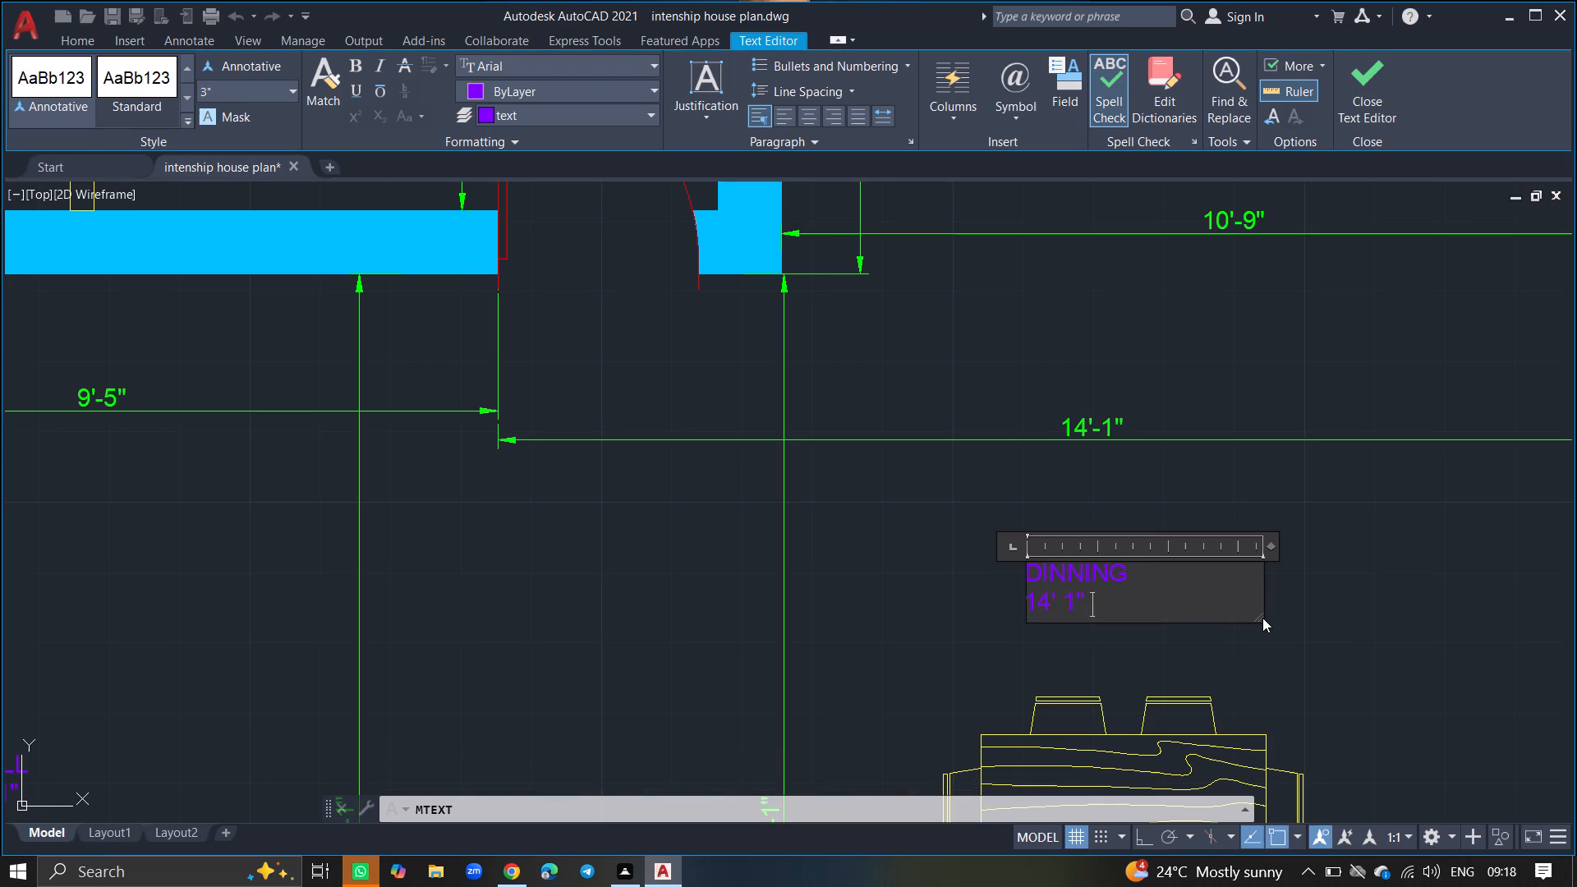
pyautogui.write('X')
pyautogui.press('space')
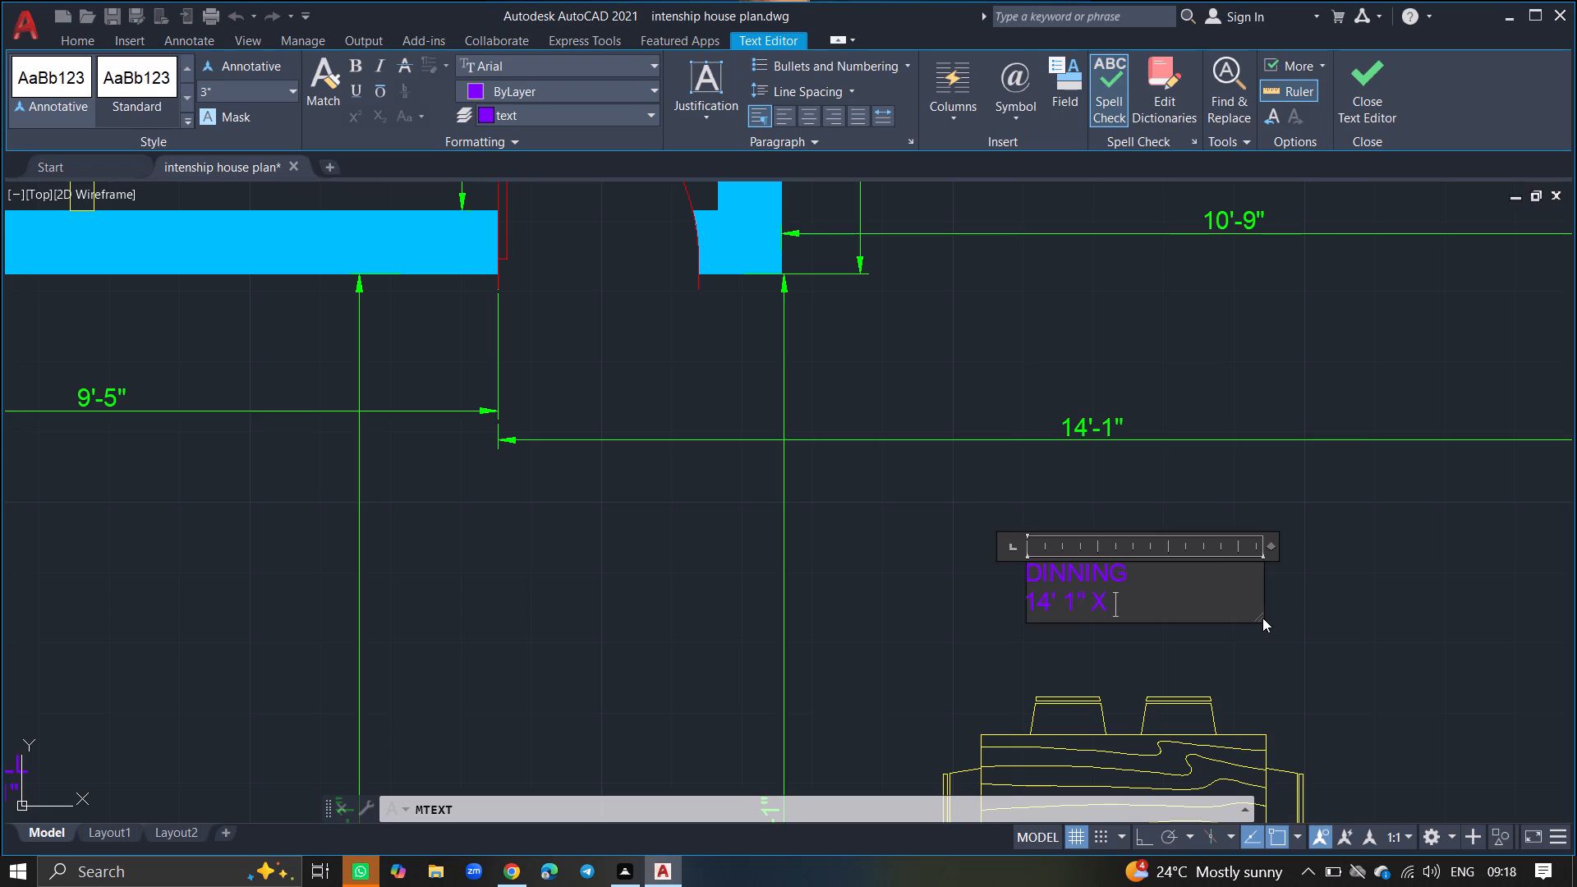
pyautogui.write("13'")
pyautogui.press('space')
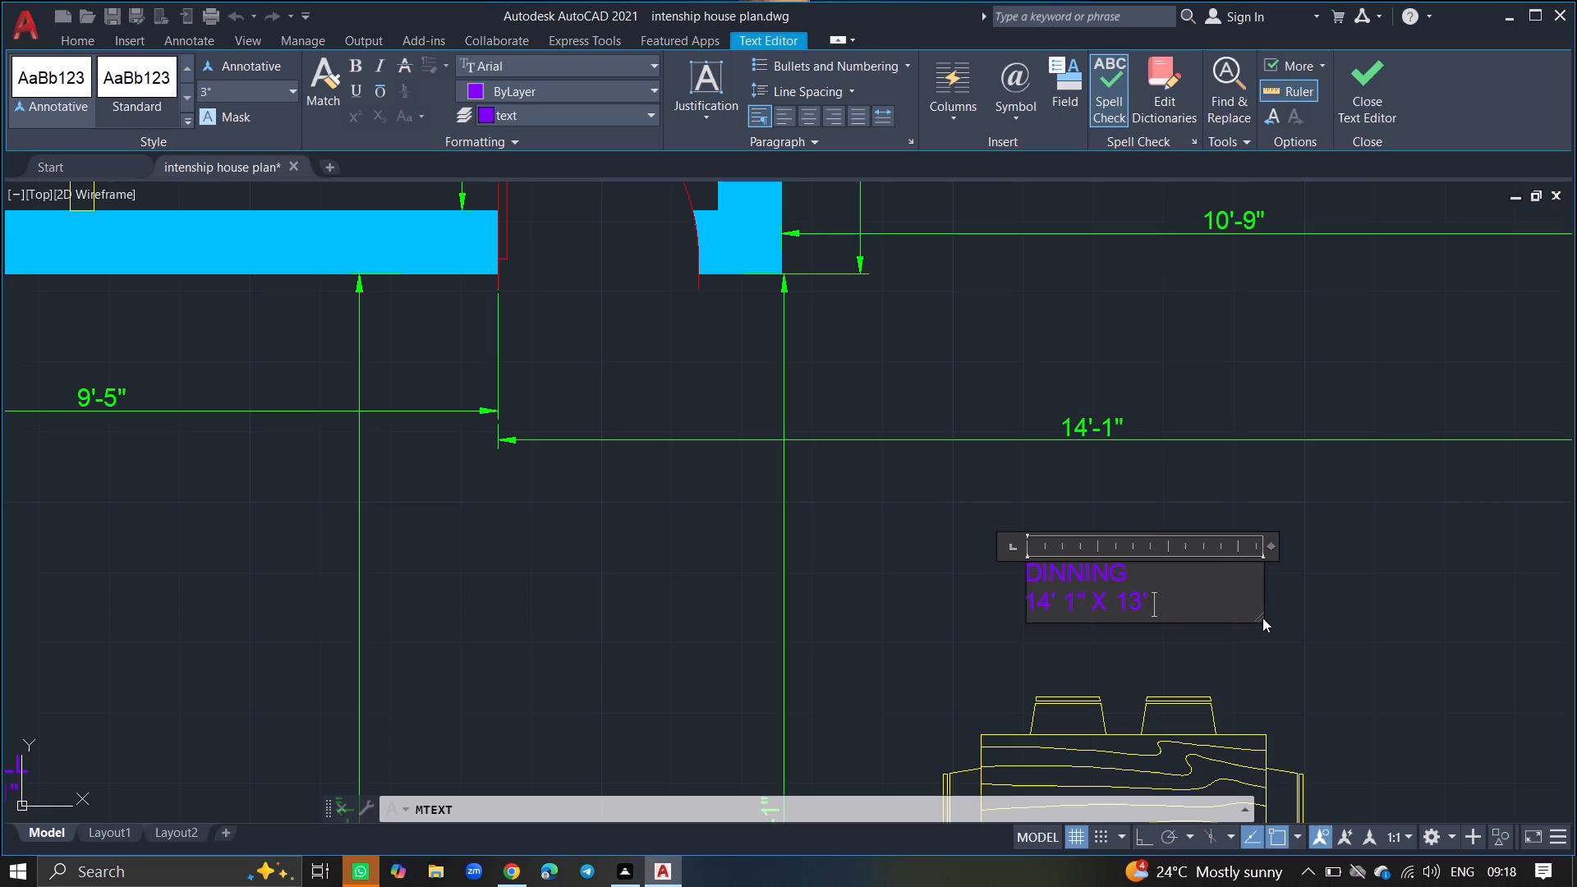
pyautogui.keyDown('ctrl'); pyautogui.scroll(-2, 1262, 618); pyautogui.keyUp('ctrl')
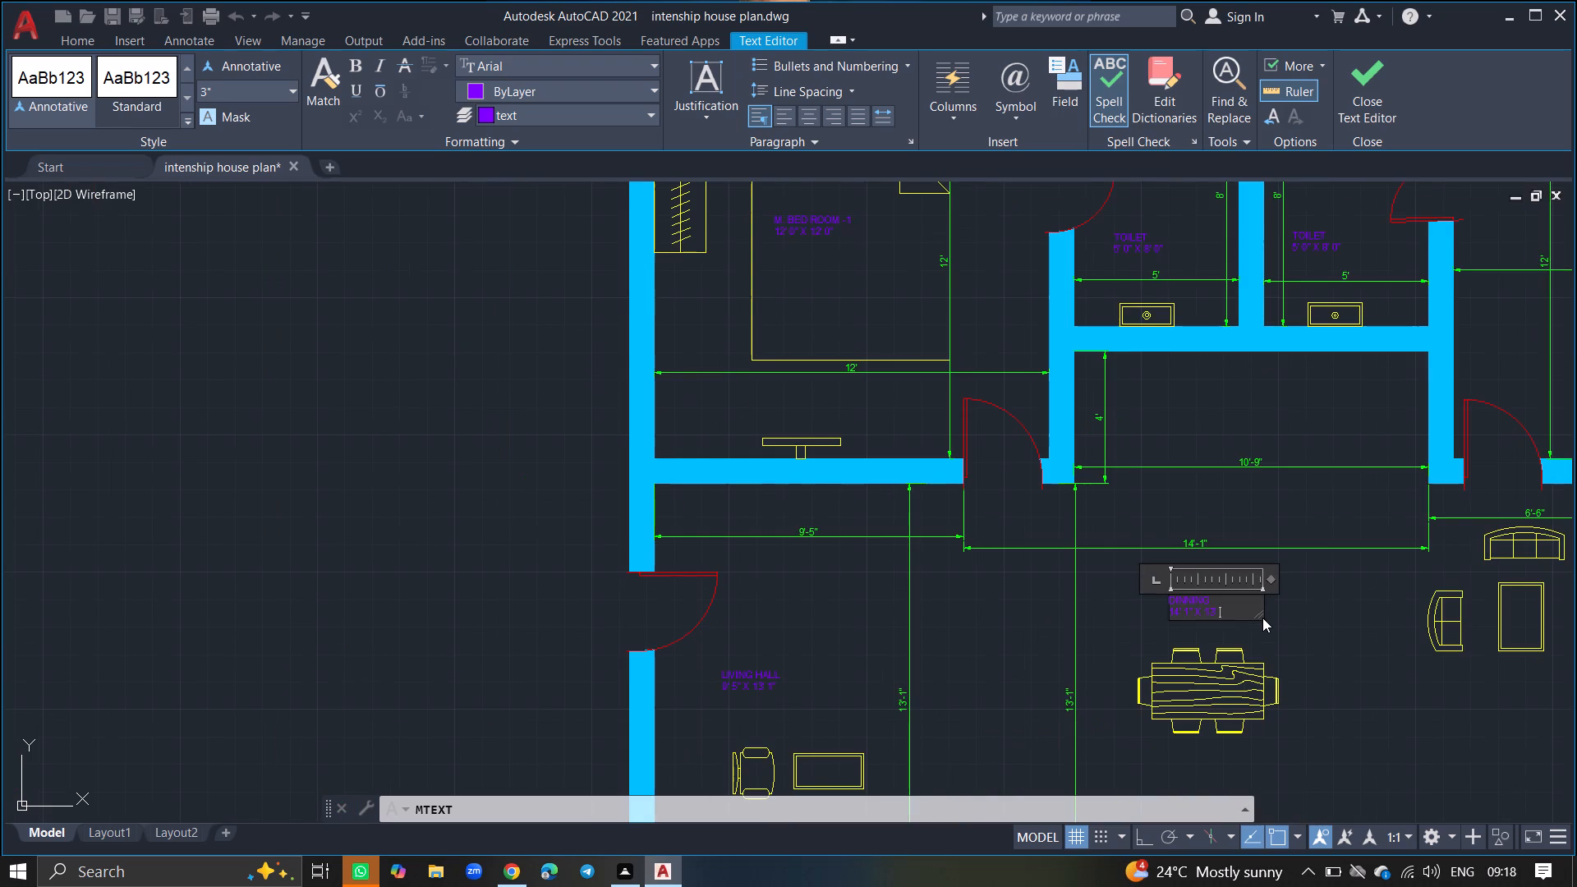
pyautogui.press('1')
pyautogui.hotkey('shift', '"')
pyautogui.click(1316, 655)
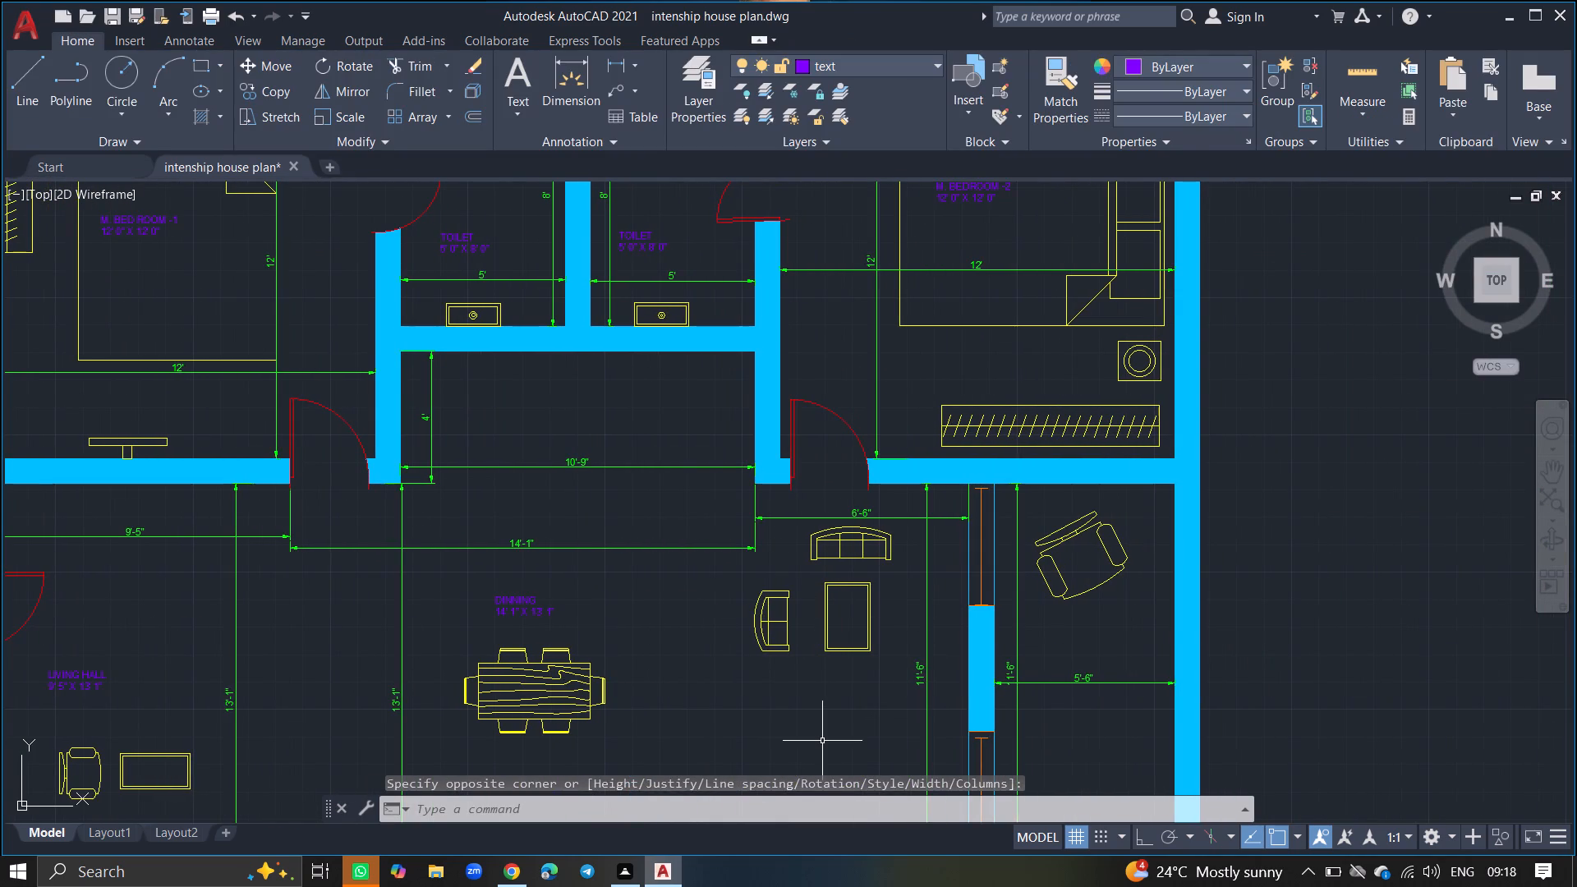
# Place multiline text just south of the armchair and coffee table near the balcony wall and enter the room name "DRAWING".
pyautogui.keyDown('ctrl'); pyautogui.scroll(2, 822, 741); pyautogui.keyUp('ctrl')
pyautogui.write('MTEXT')
pyautogui.press('Return')
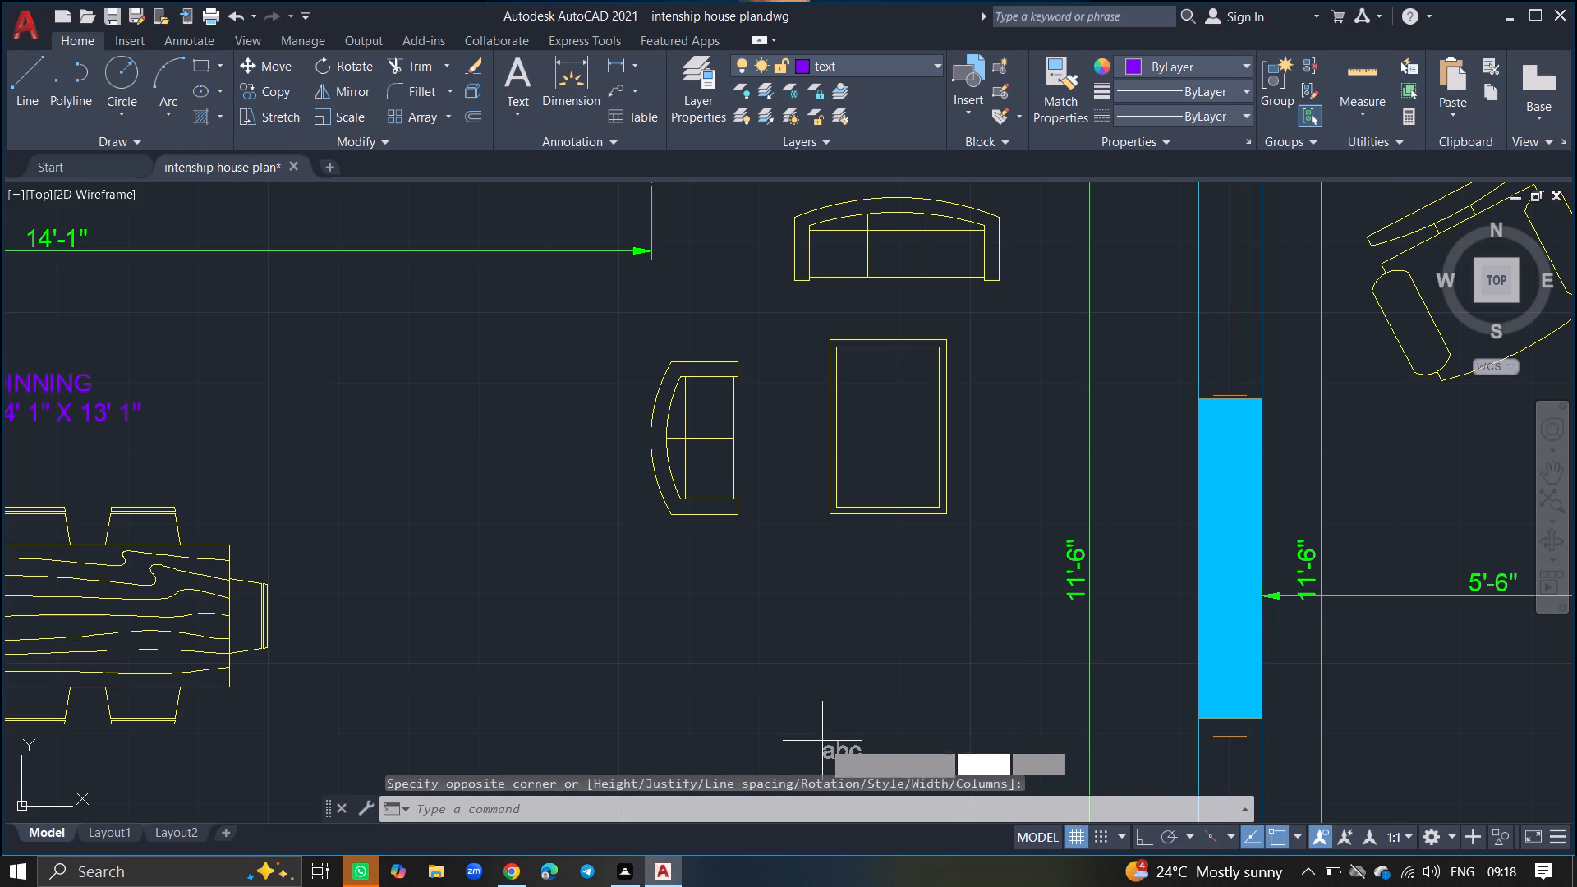
pyautogui.click(735, 639)
pyautogui.click(943, 690)
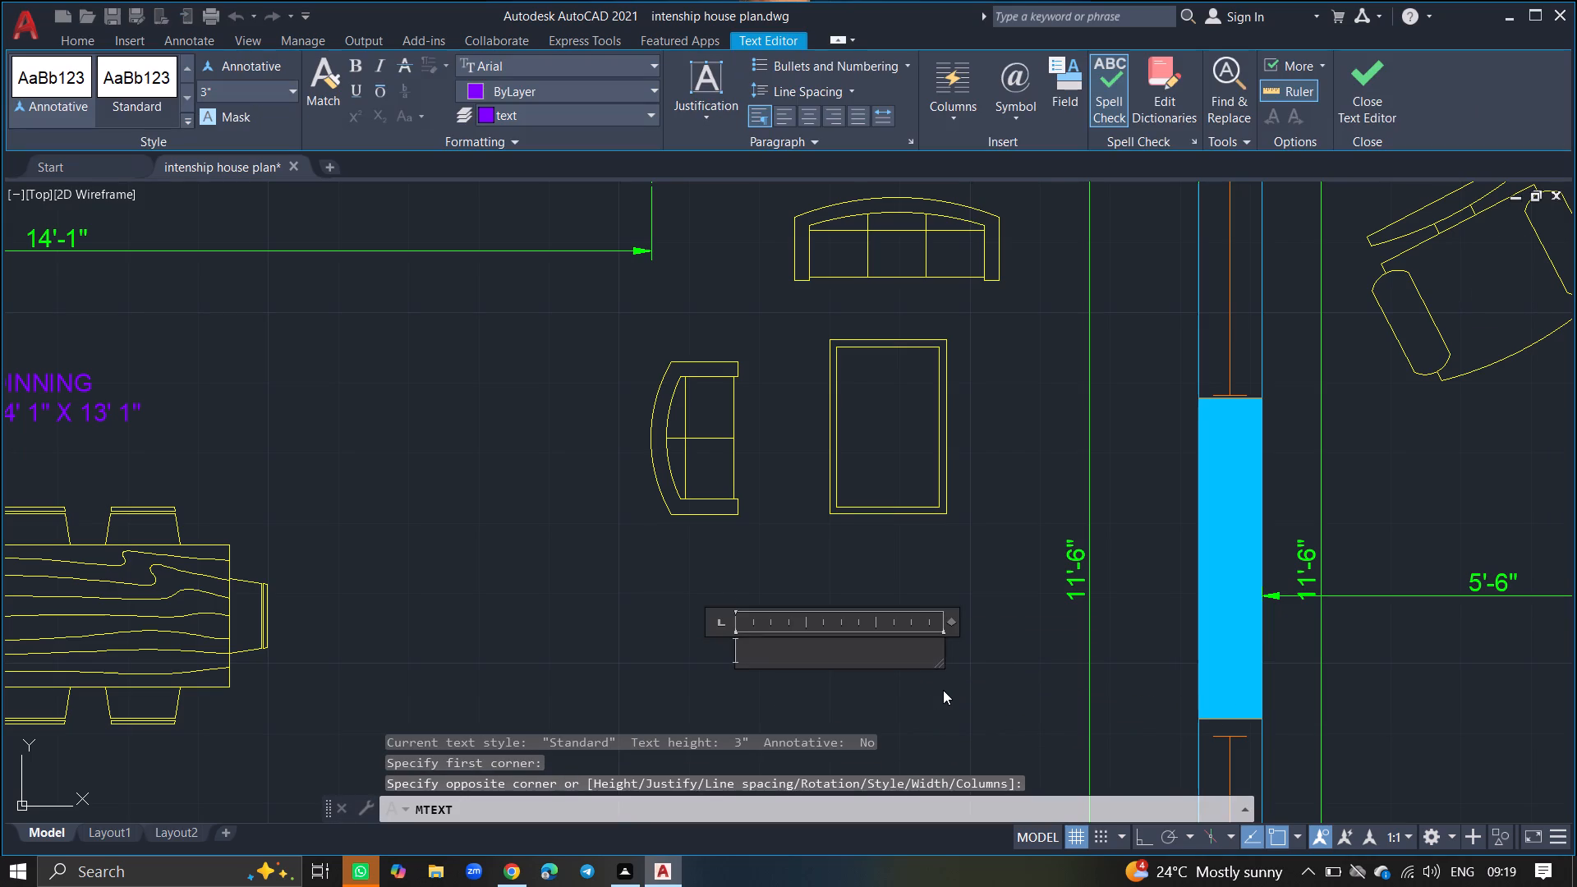
pyautogui.write('DRAWING')
pyautogui.press('space')
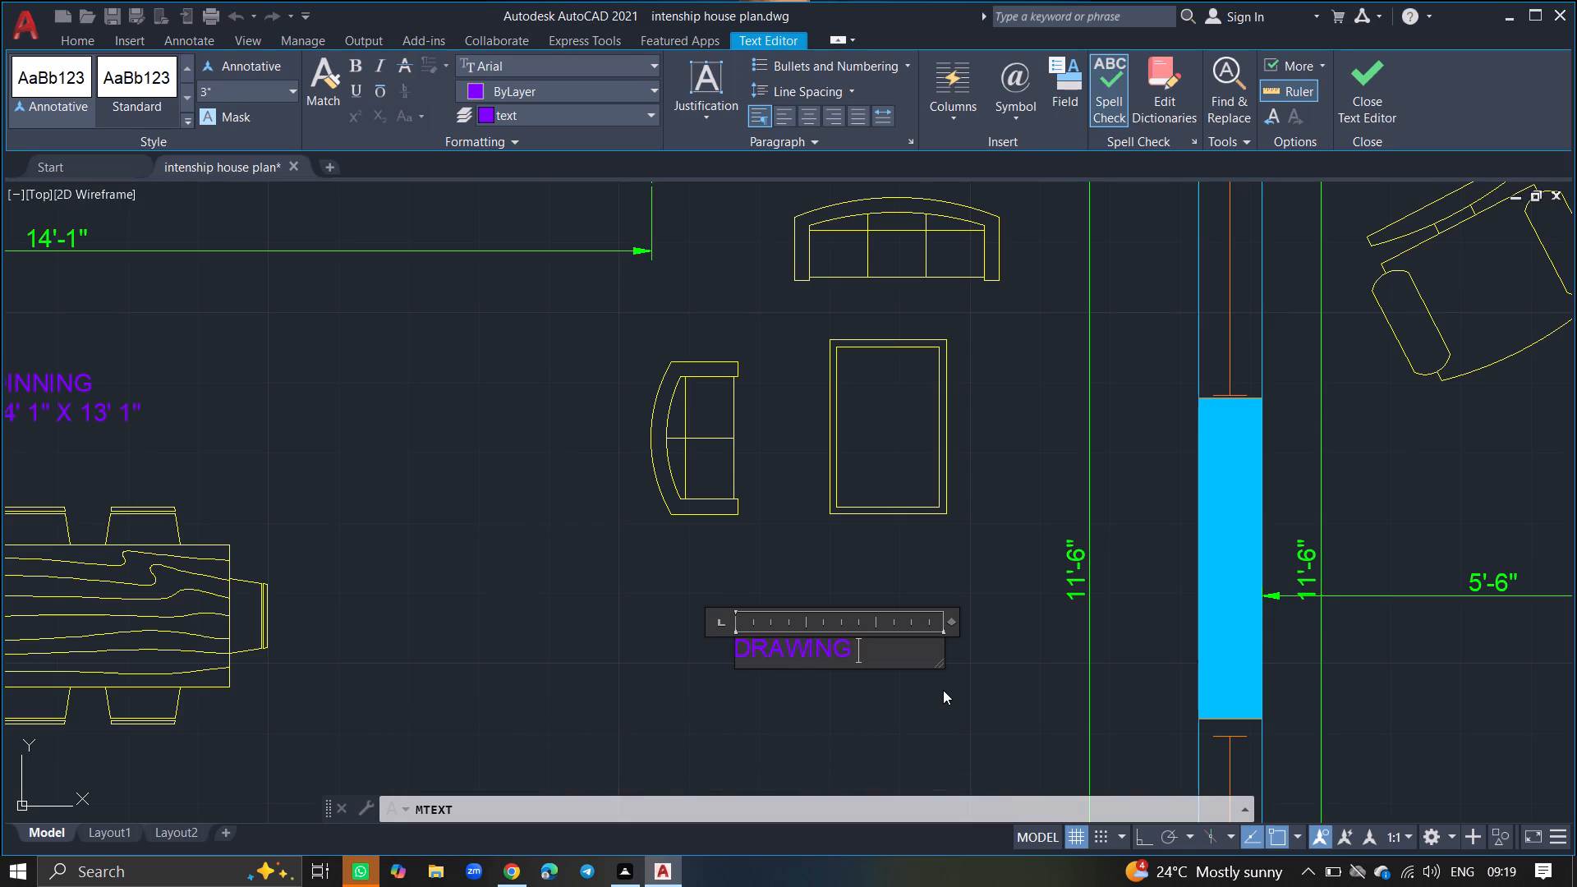
# Add the room size "6' 6" X 11' 6"" as a second line of the DRAWING label and finish the text.
pyautogui.press('Return')
pyautogui.keyDown('ctrl'); pyautogui.scroll(-2, 943, 690); pyautogui.keyUp('ctrl')
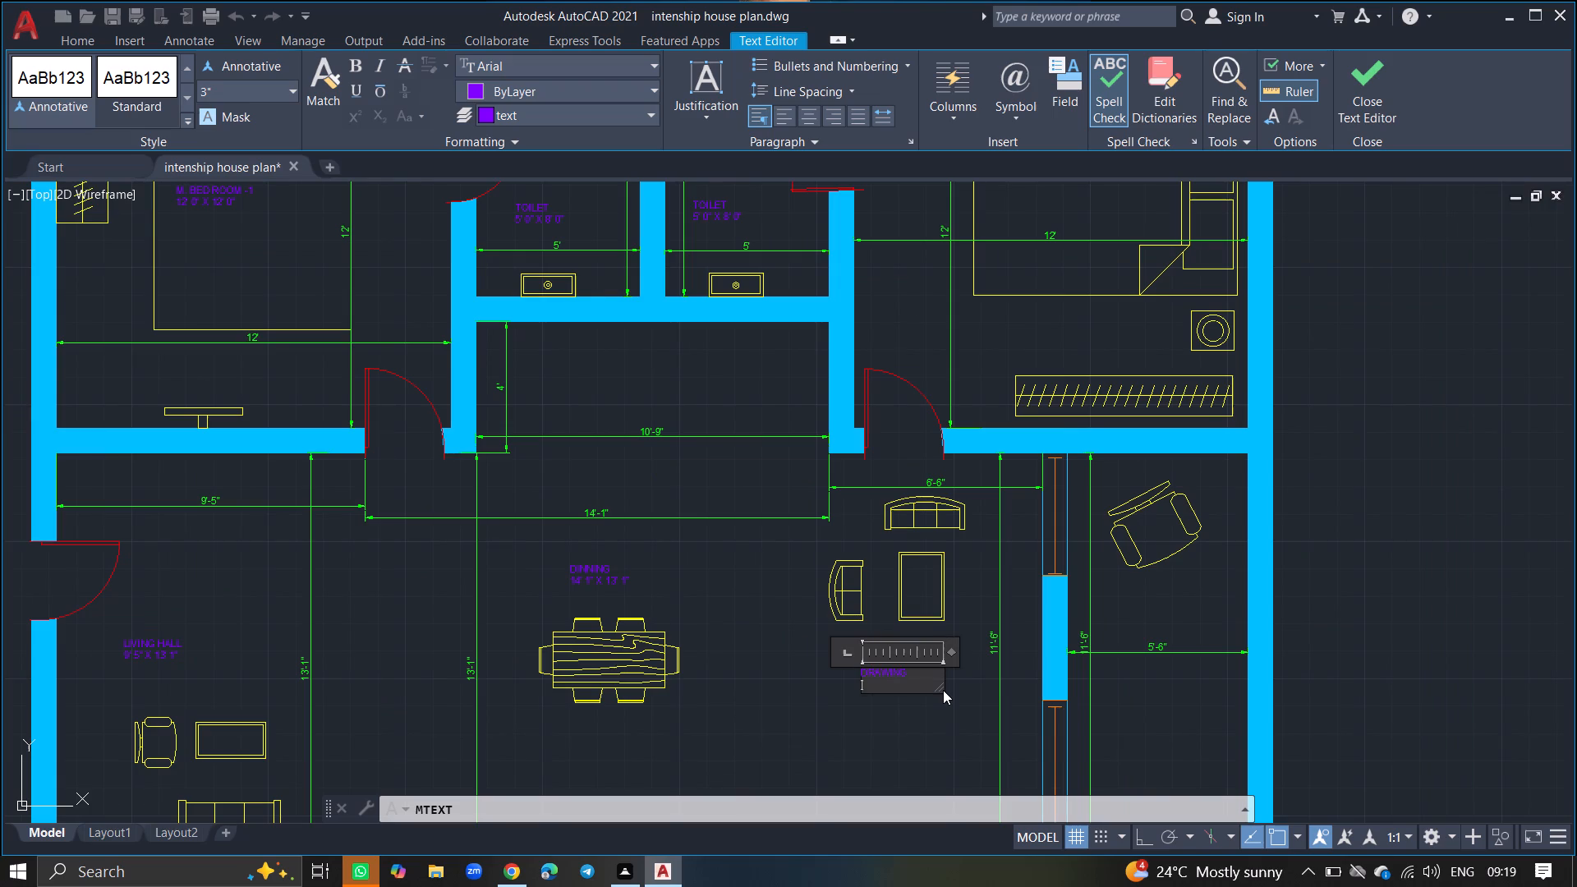
pyautogui.write("6' 6")
pyautogui.write('"')
pyautogui.press('space')
pyautogui.keyDown('ctrl'); pyautogui.scroll(6, 943, 690); pyautogui.keyUp('ctrl')
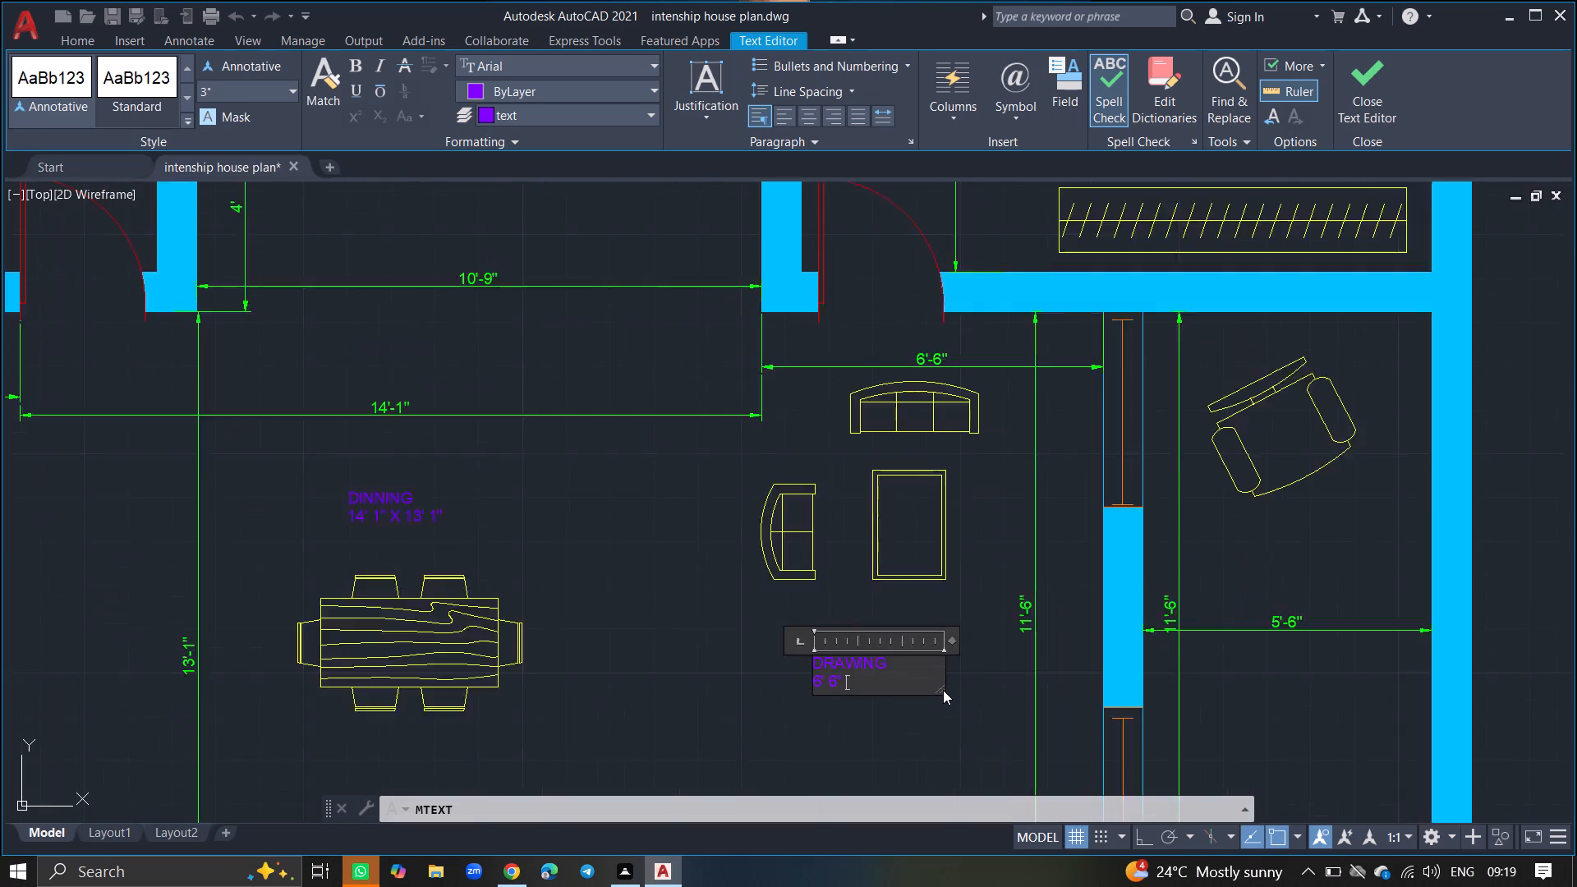
pyautogui.write('X')
pyautogui.press('space')
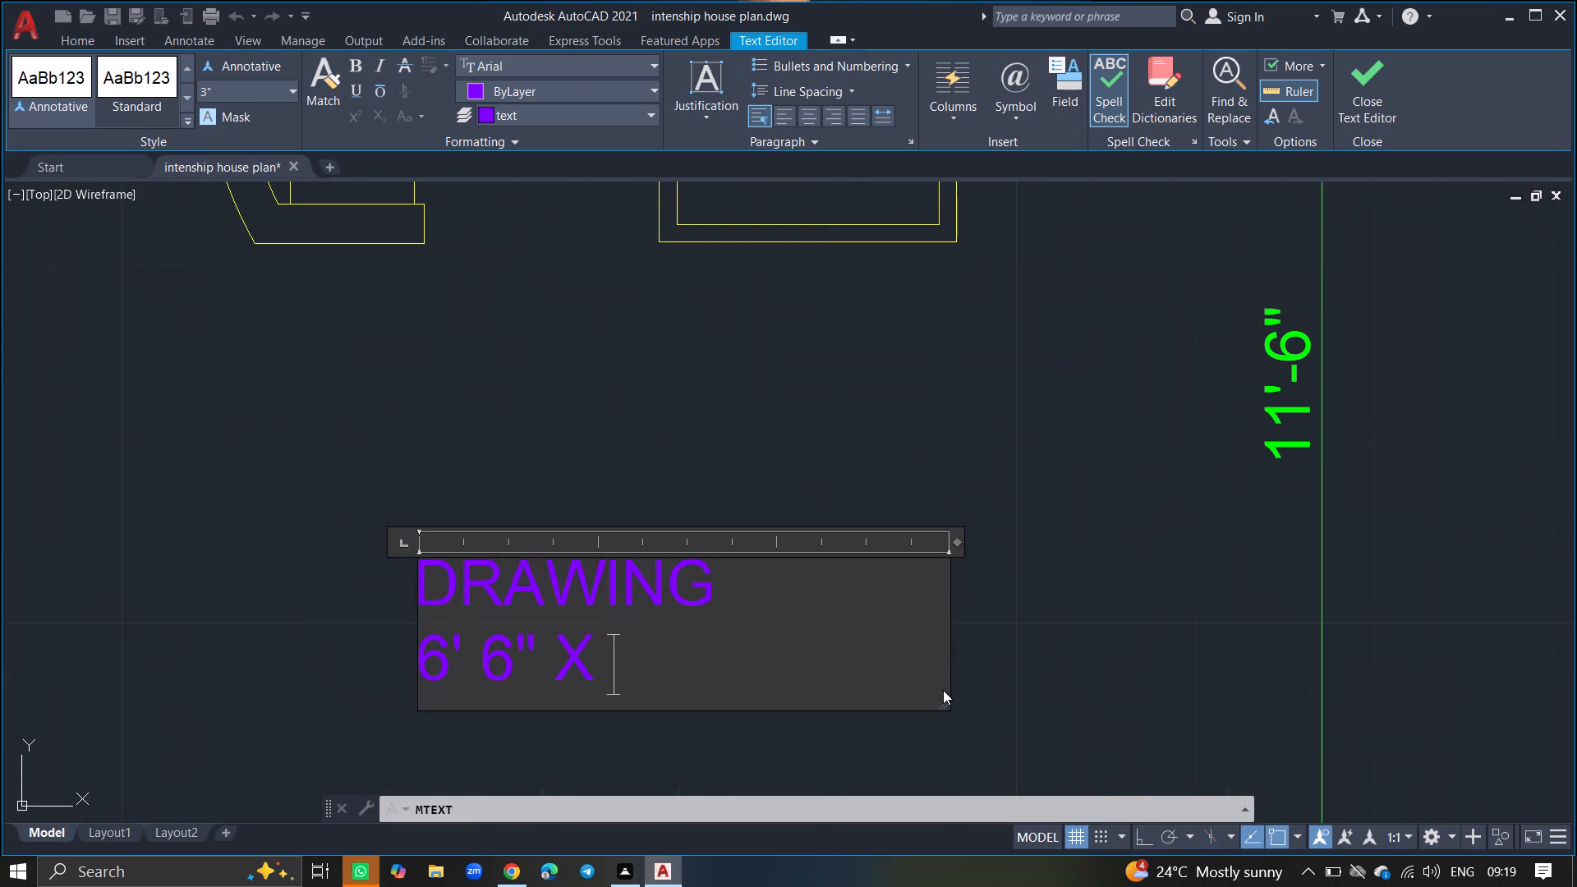
pyautogui.write("11'")
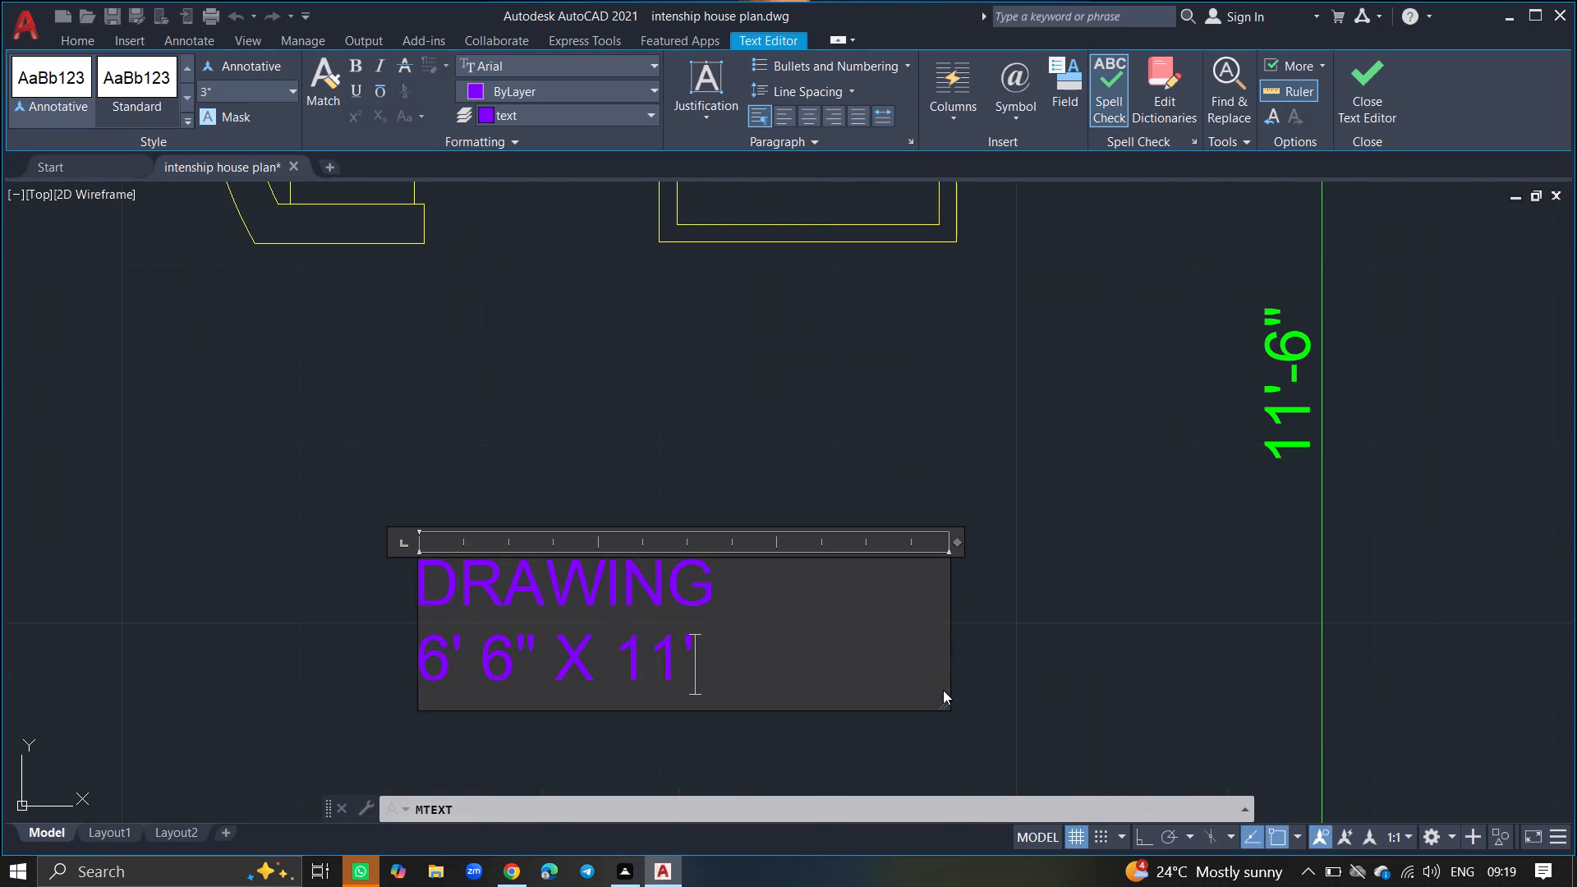
pyautogui.press('space')
pyautogui.press('6')
pyautogui.hotkey('shift', '"')
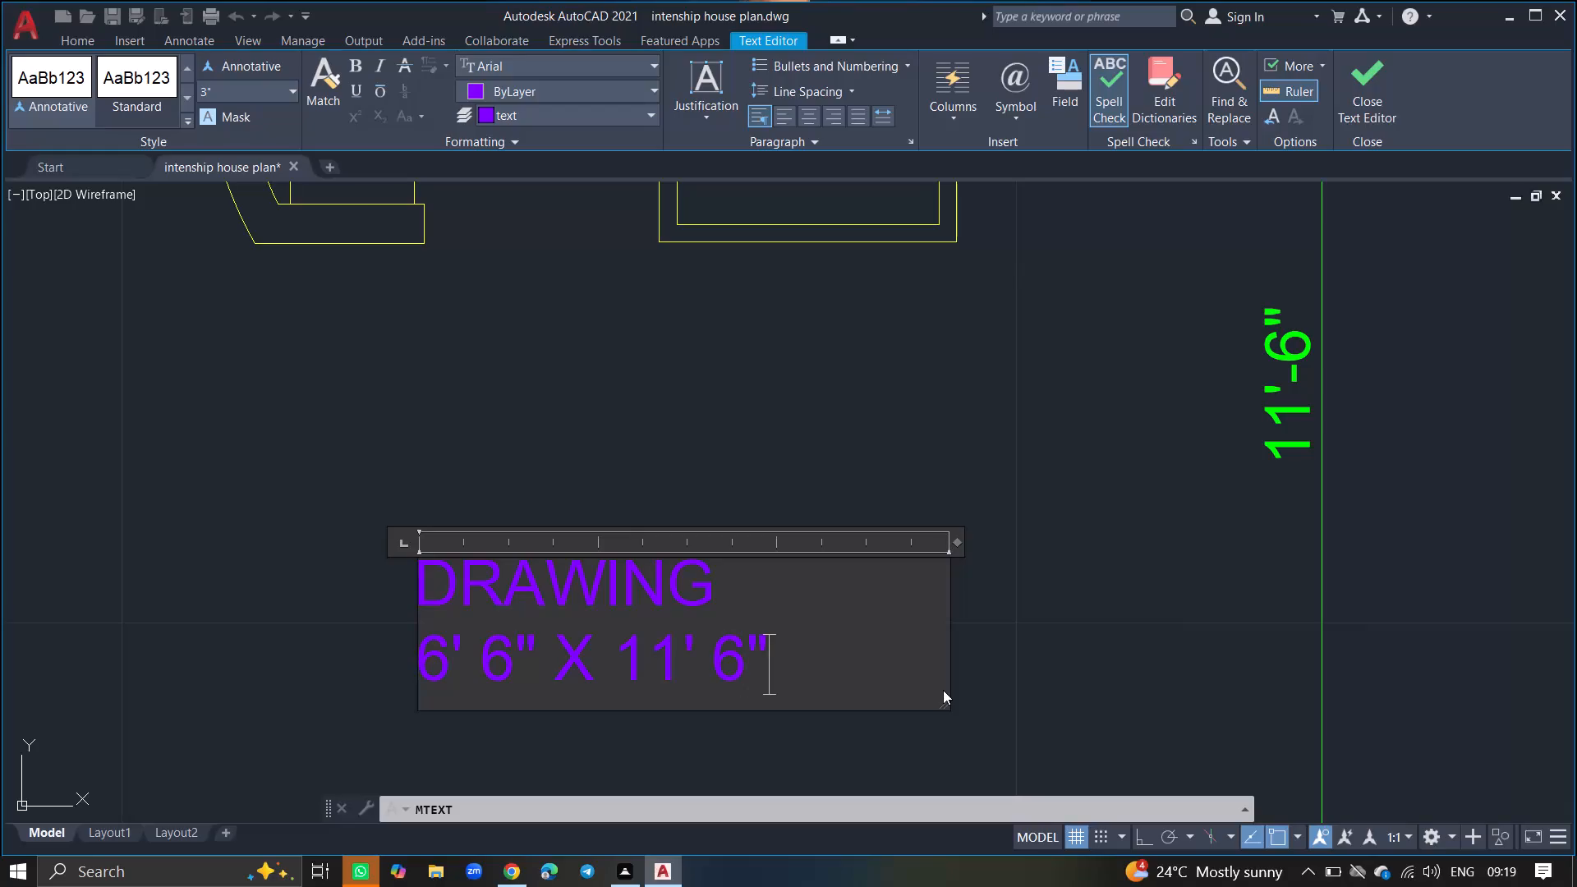
pyautogui.click(1048, 637)
# Place multiline text below the tilted armchair in the narrow eastern room and enter the room name "BALCONY".
pyautogui.keyDown('ctrl'); pyautogui.scroll(-4, 1048, 637); pyautogui.keyUp('ctrl')
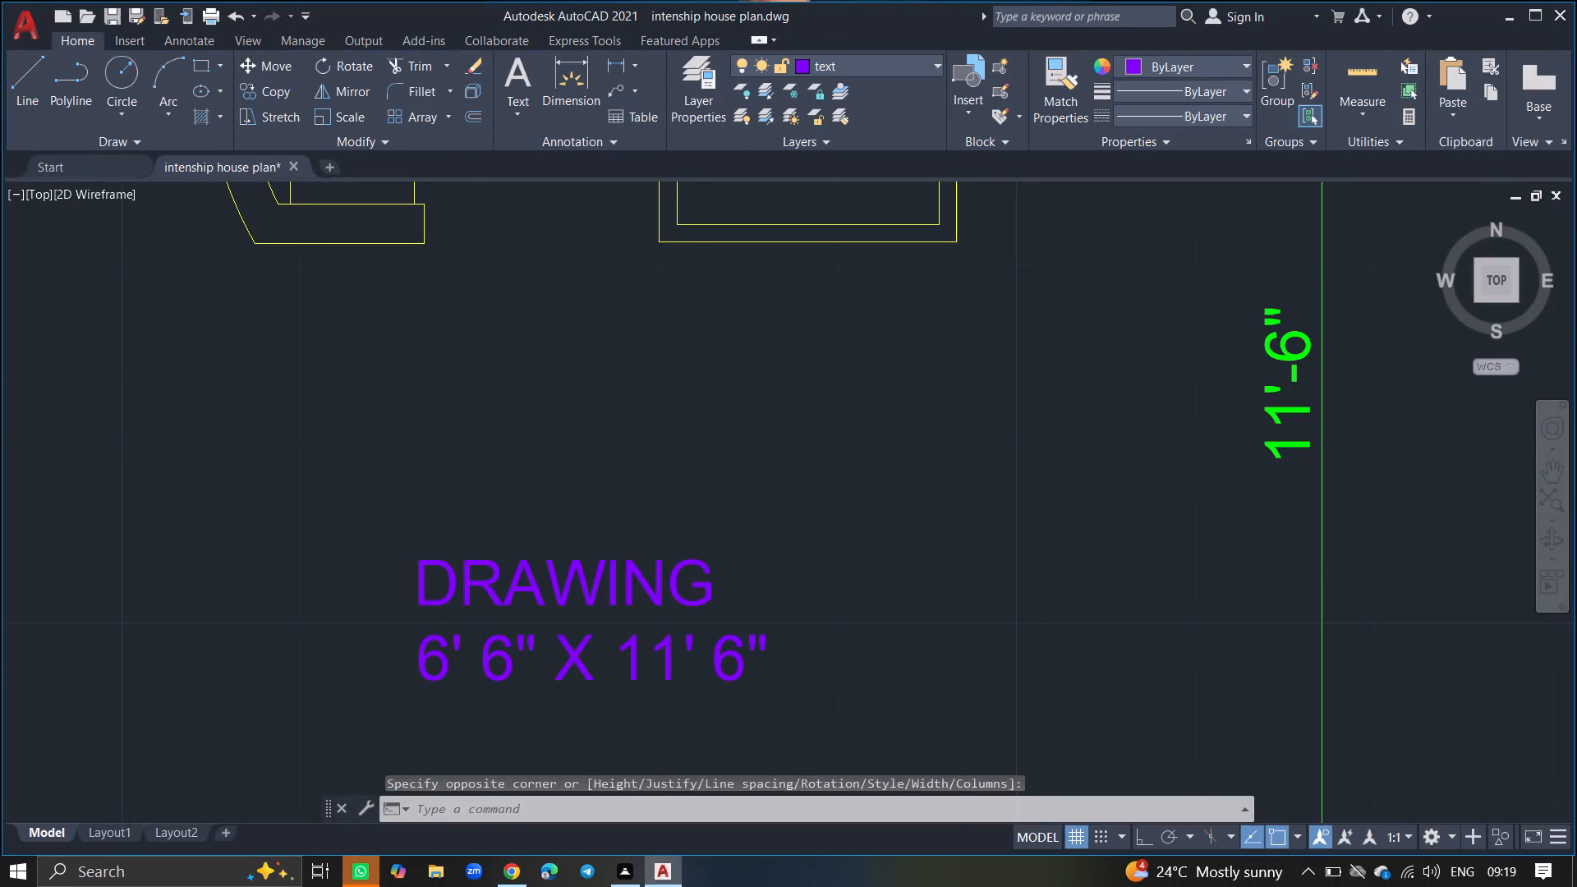
pyautogui.keyDown('ctrl'); pyautogui.scroll(-2, 1048, 637); pyautogui.keyUp('ctrl')
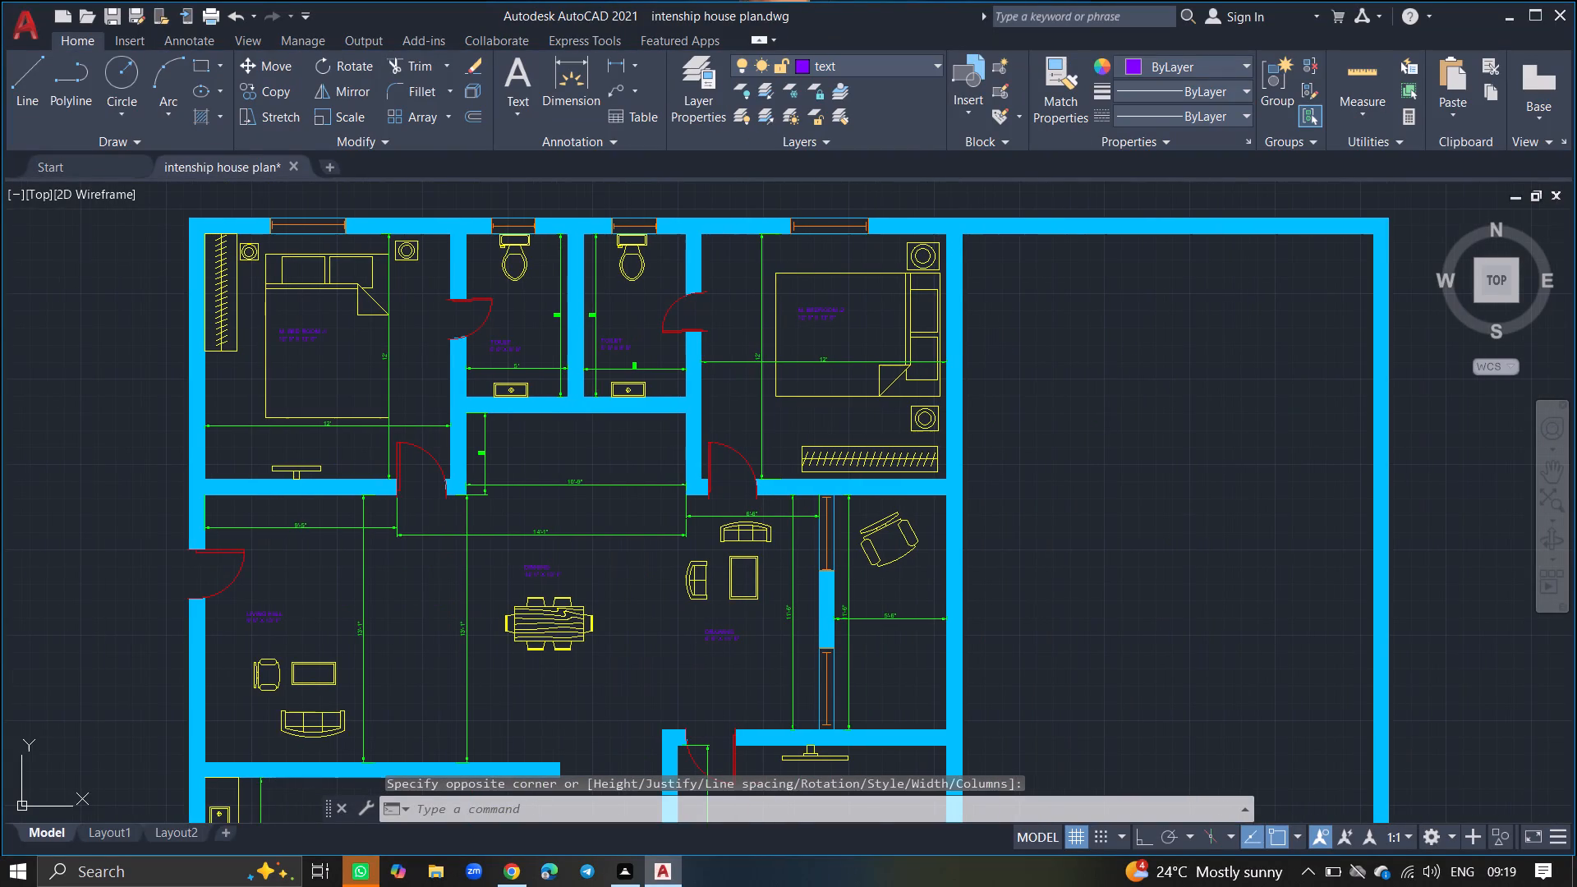
pyautogui.keyDown('ctrl'); pyautogui.scroll(1, 896, 601); pyautogui.keyUp('ctrl')
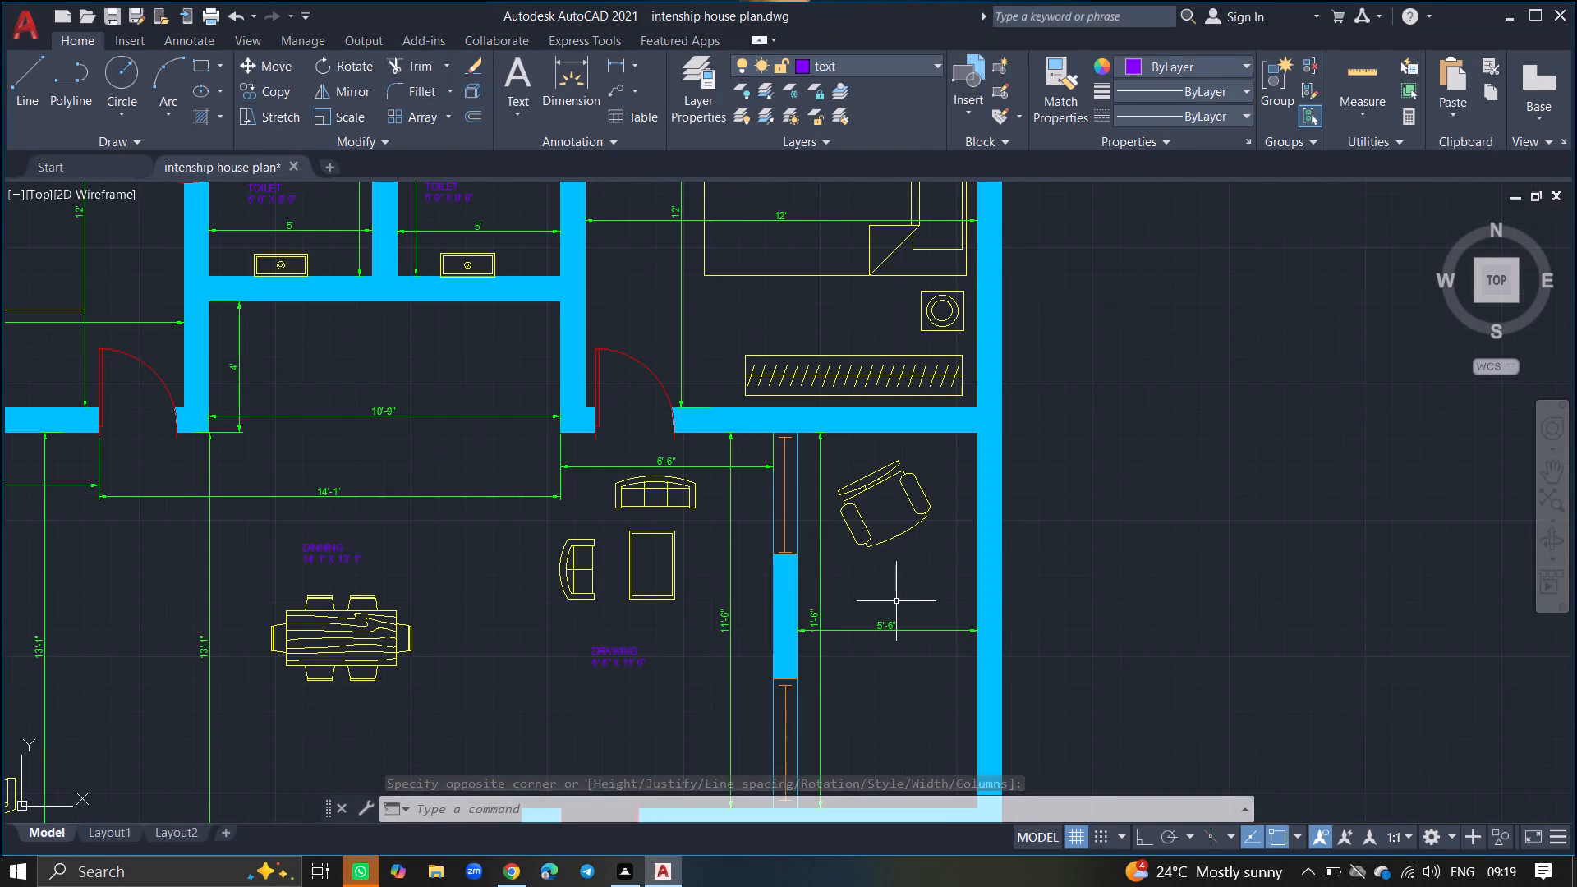
pyautogui.write('MTEXT')
pyautogui.press('Return')
pyautogui.keyDown('ctrl'); pyautogui.scroll(7, 896, 601); pyautogui.keyUp('ctrl')
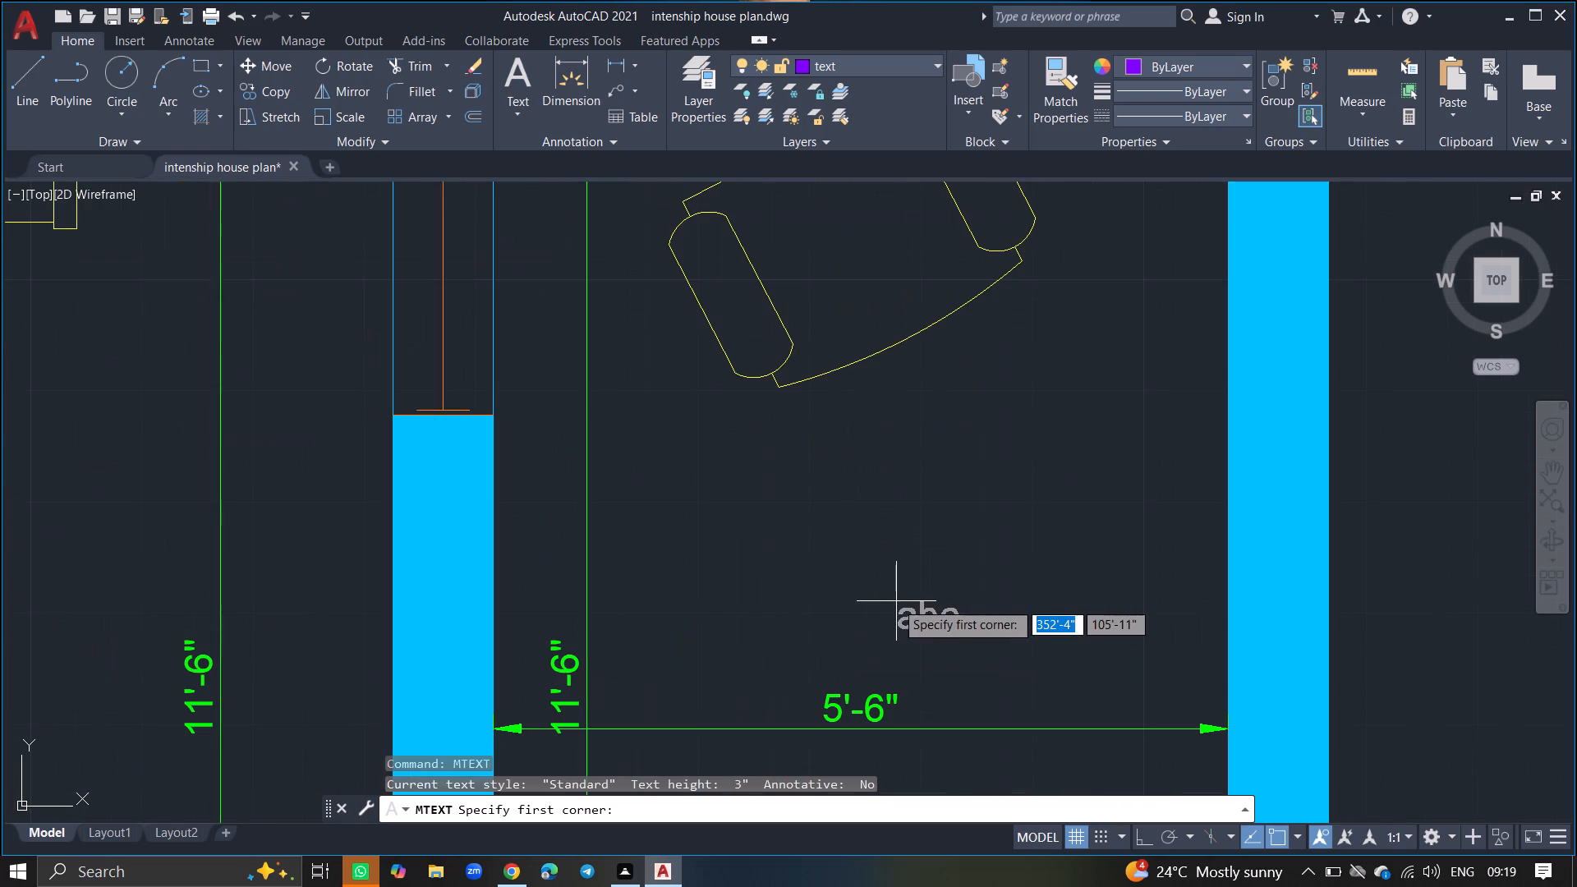
pyautogui.click(657, 544)
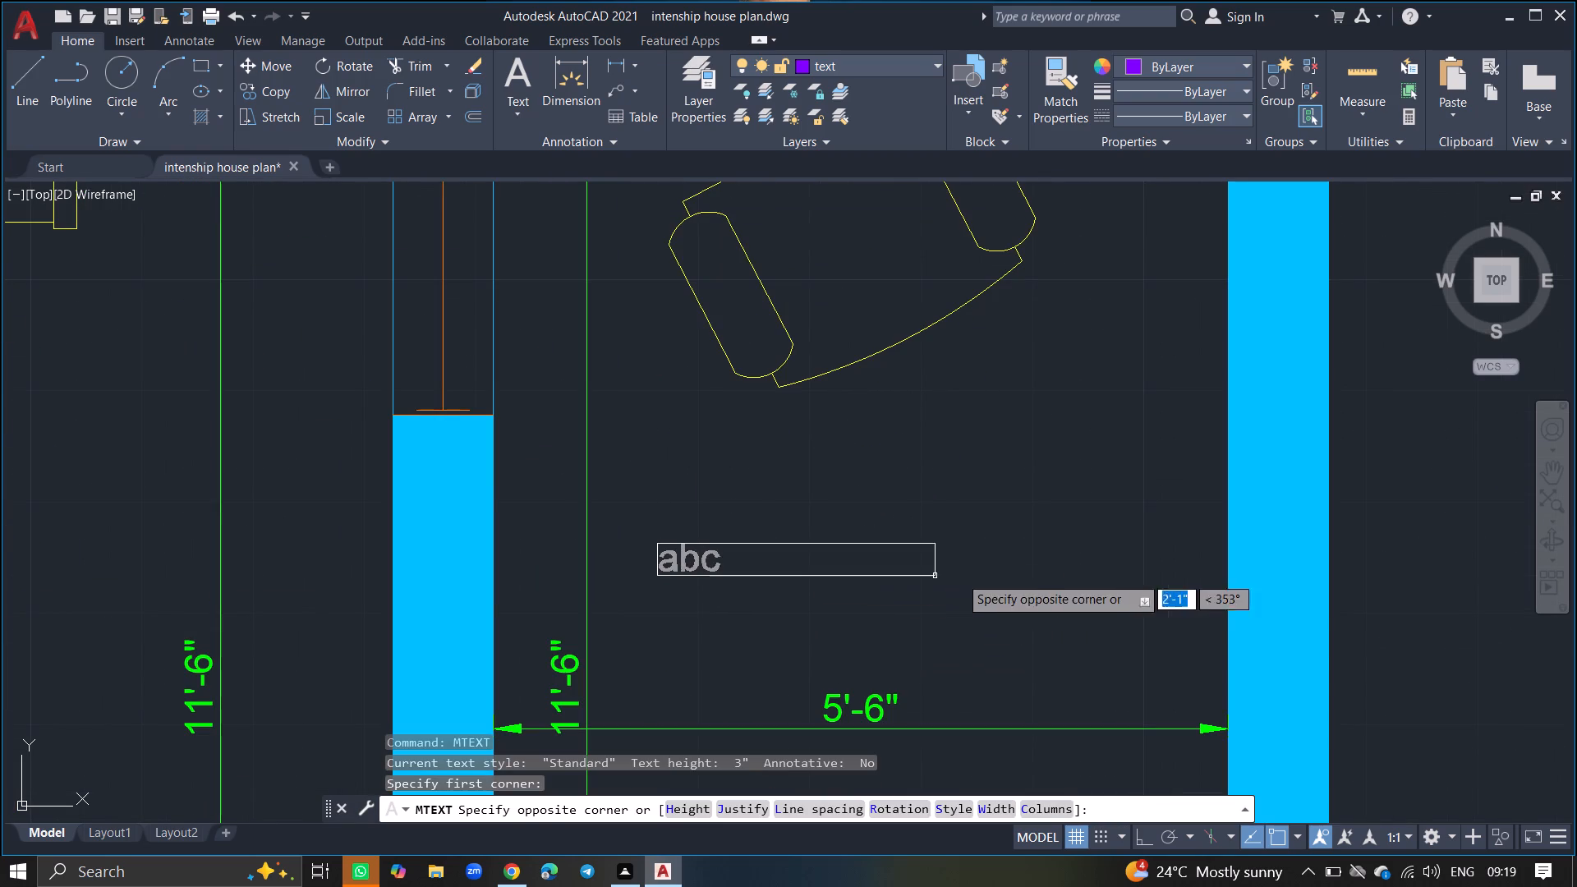
pyautogui.click(1150, 641)
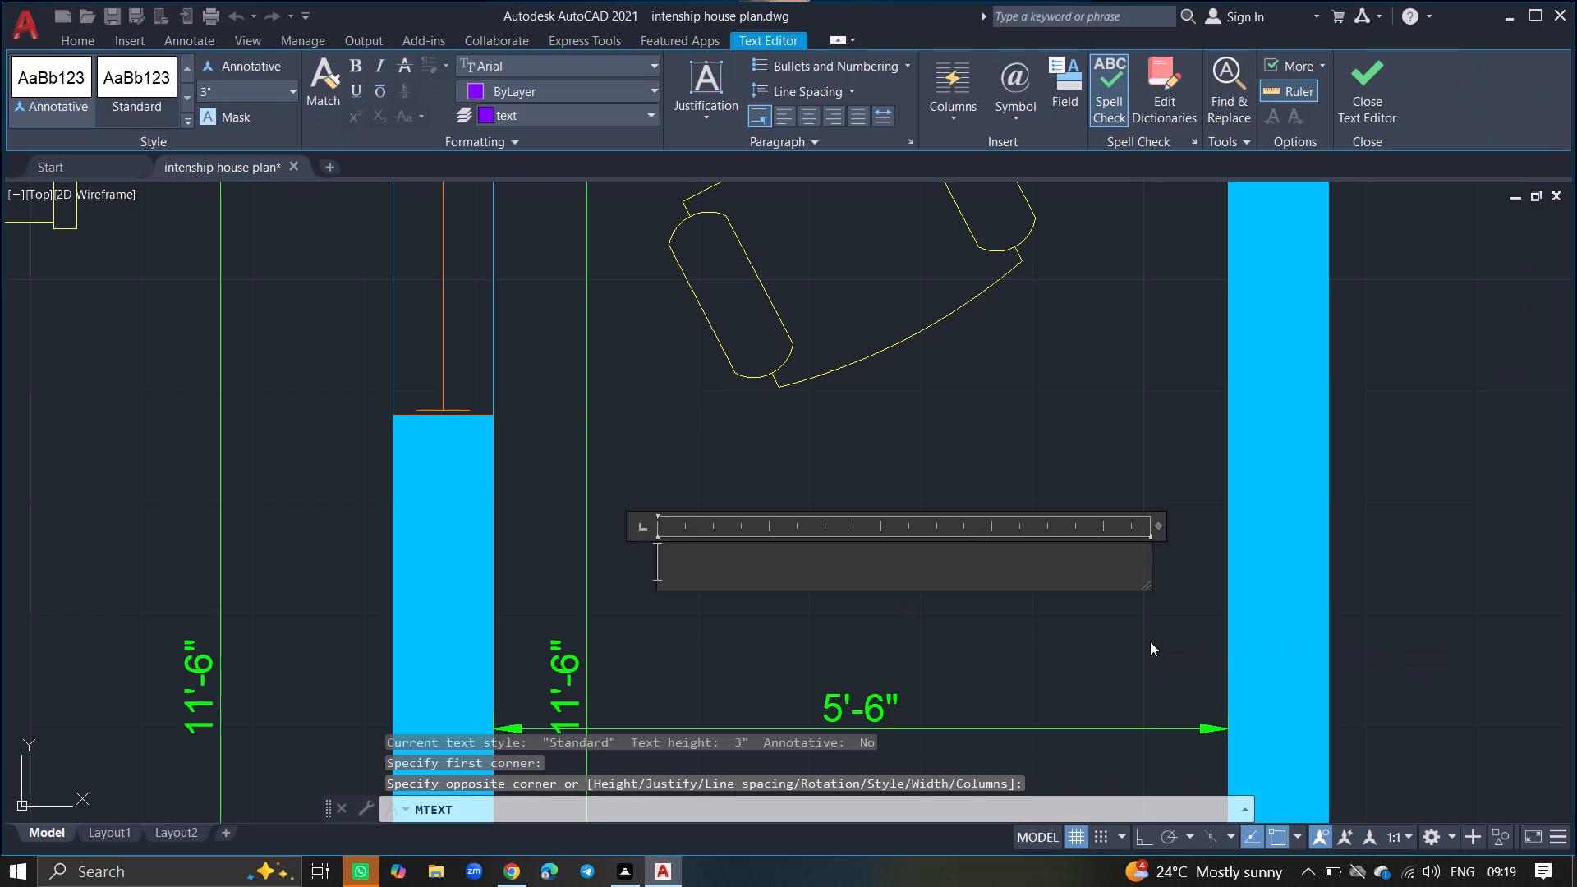
pyautogui.write('BAL')
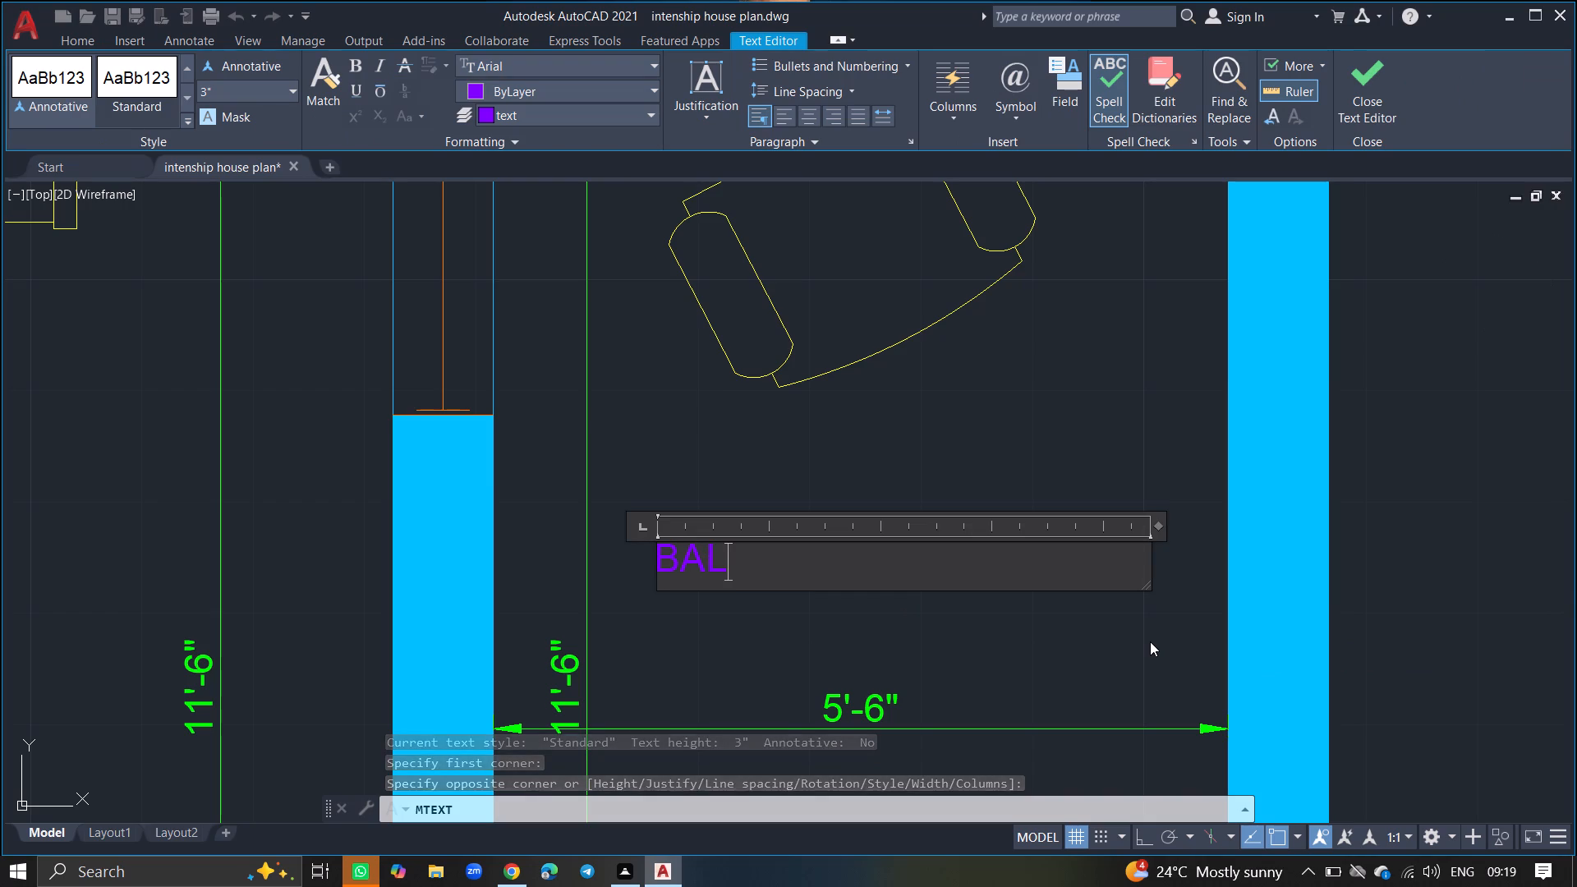
pyautogui.write('CONY')
pyautogui.press('space')
# Add the room size "5' 6" X 11' 6"" as a second line of the BALCONY label and finish the text.
pyautogui.press('Return')
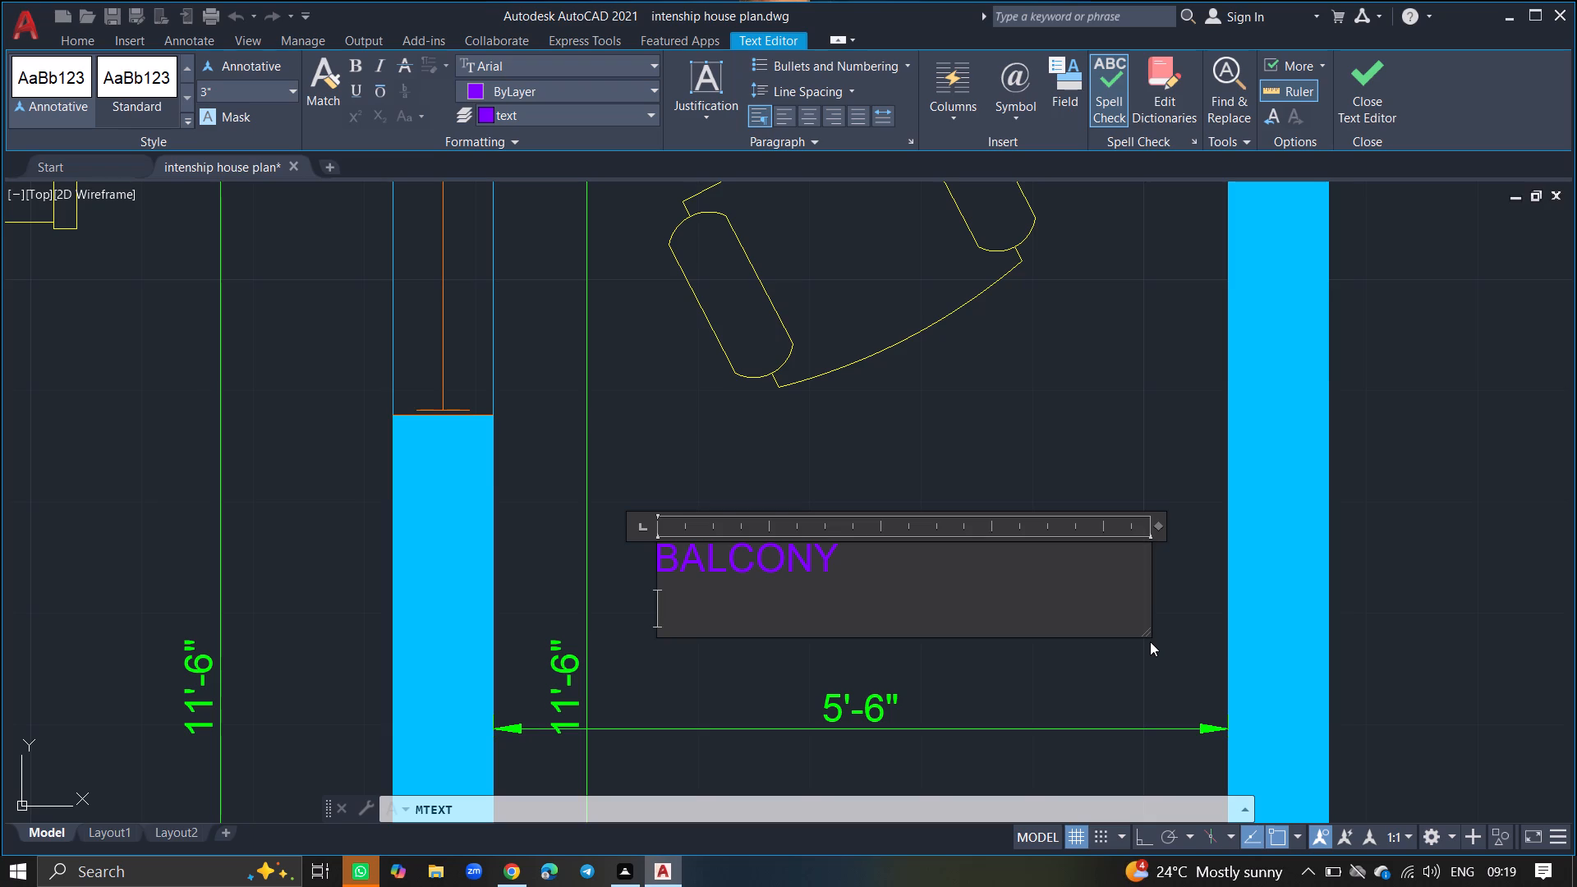
pyautogui.write("5' 6")
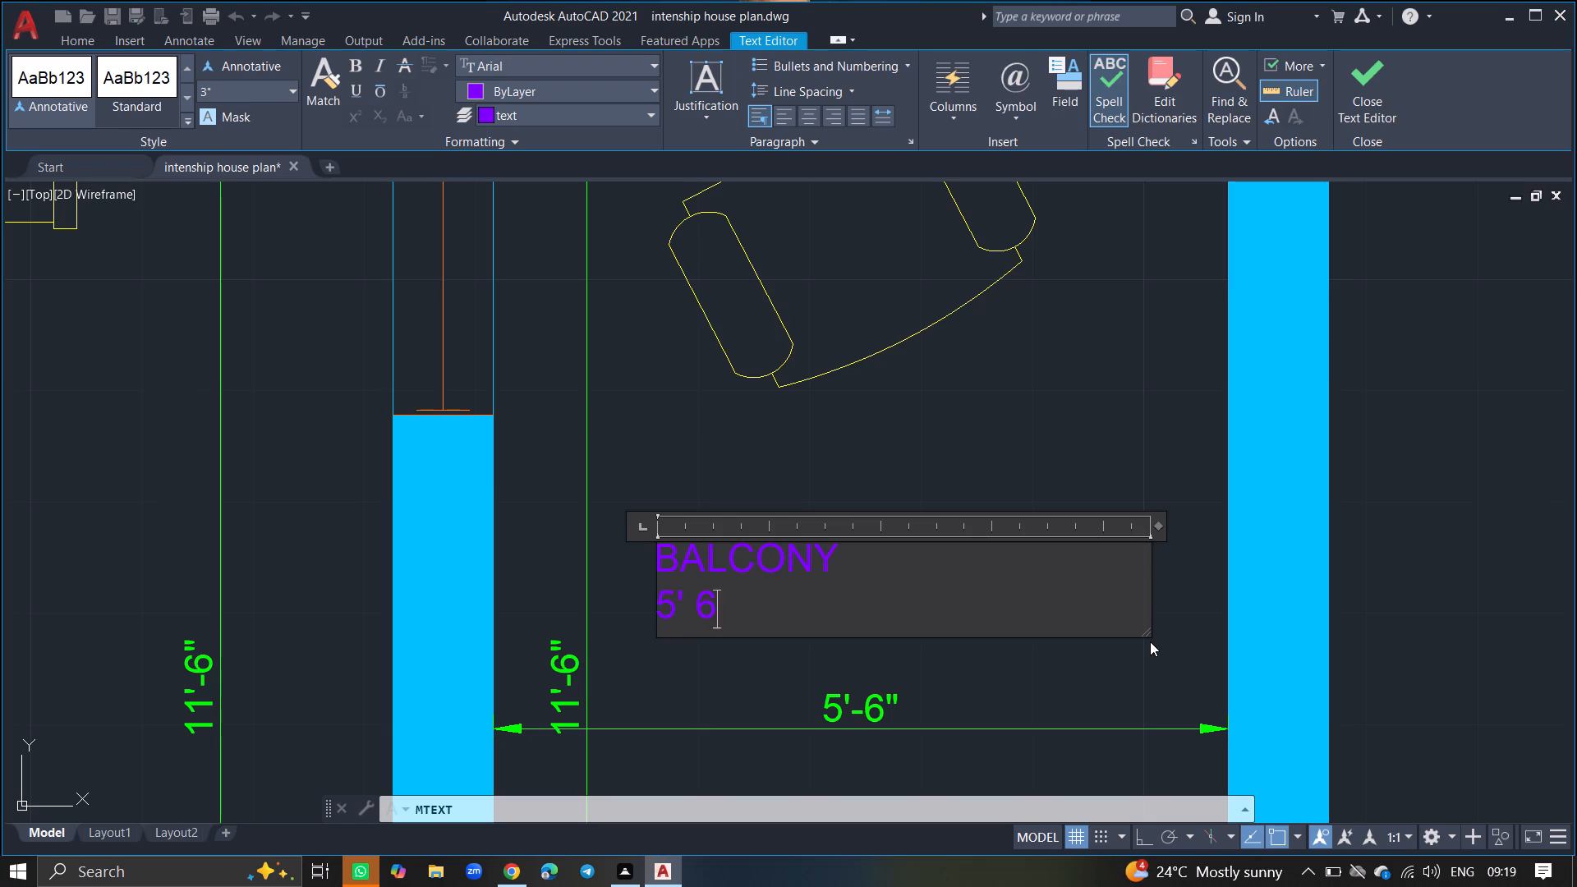
pyautogui.write('"')
pyautogui.press('space')
pyautogui.write('X')
pyautogui.press('space')
pyautogui.write('11')
pyautogui.write("' 6")
pyautogui.hotkey('shift', '"')
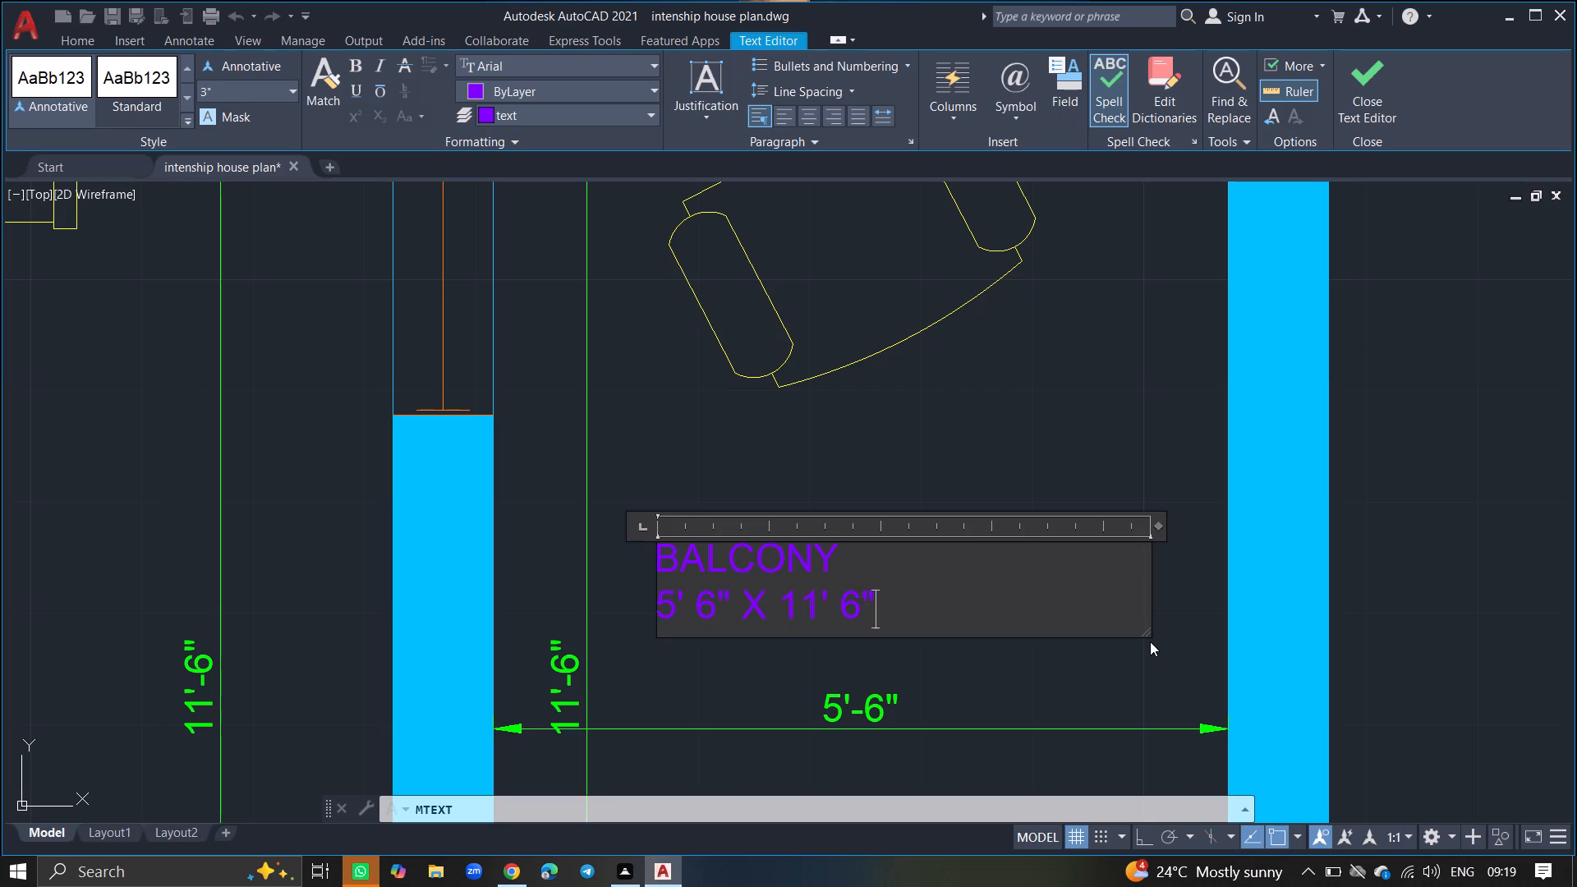
pyautogui.click(1154, 675)
# Place multiline text in the open floor area east of the stove counter and enter the room name "KITCHEN".
pyautogui.keyDown('ctrl'); pyautogui.scroll(-9, 1154, 675); pyautogui.keyUp('ctrl')
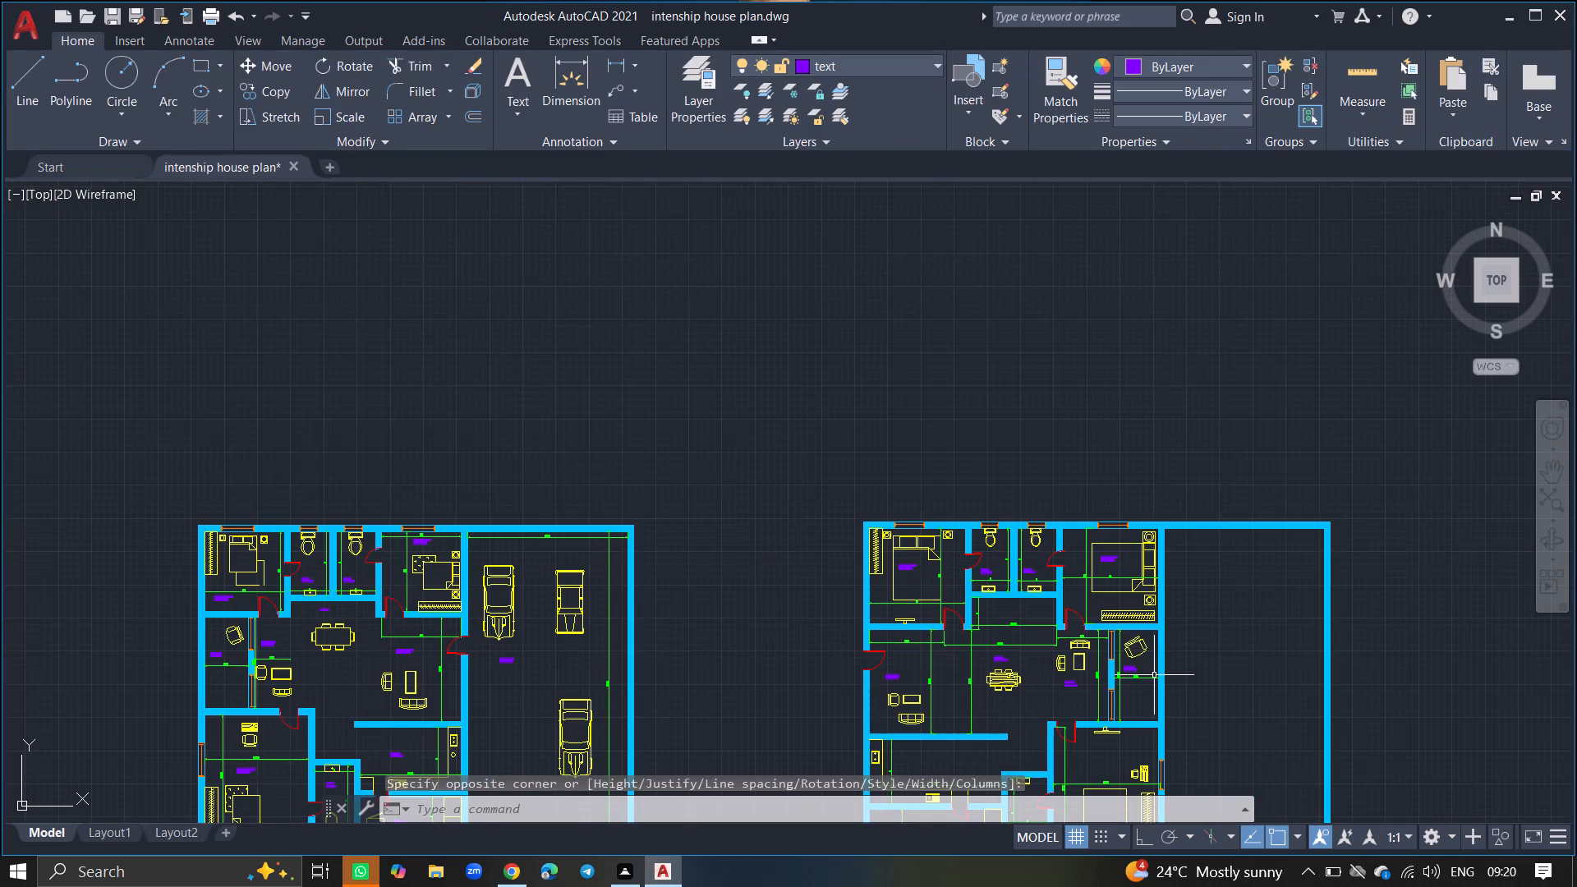
pyautogui.keyDown('ctrl'); pyautogui.scroll(-6, 1120, 652); pyautogui.keyUp('ctrl')
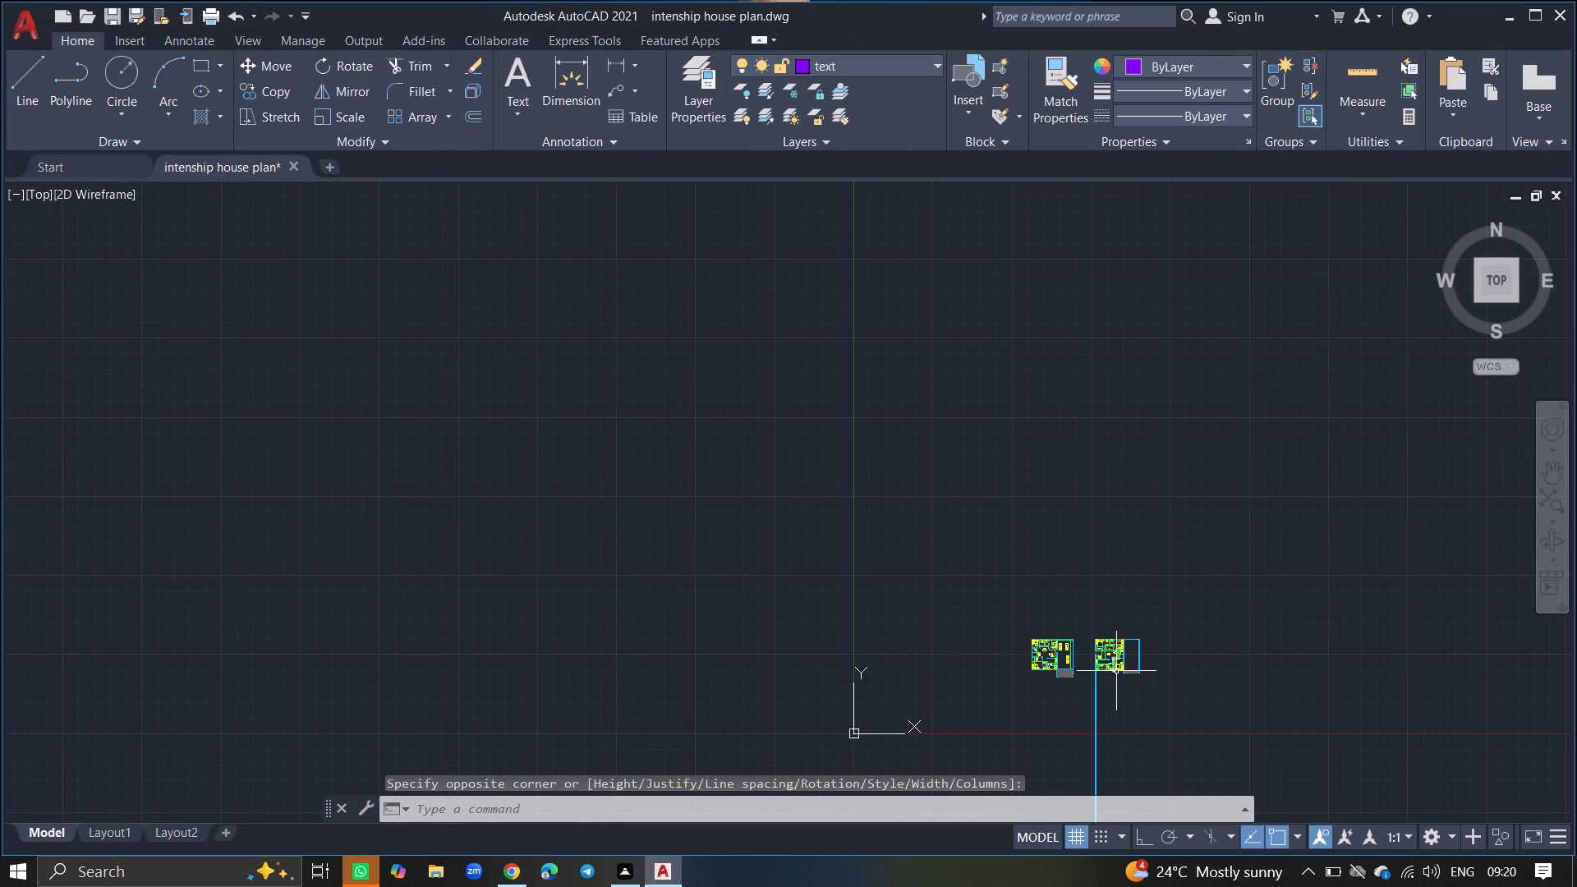
pyautogui.keyDown('ctrl'); pyautogui.scroll(8, 1116, 671); pyautogui.keyUp('ctrl')
pyautogui.keyDown('ctrl'); pyautogui.scroll(2, 960, 604); pyautogui.keyUp('ctrl')
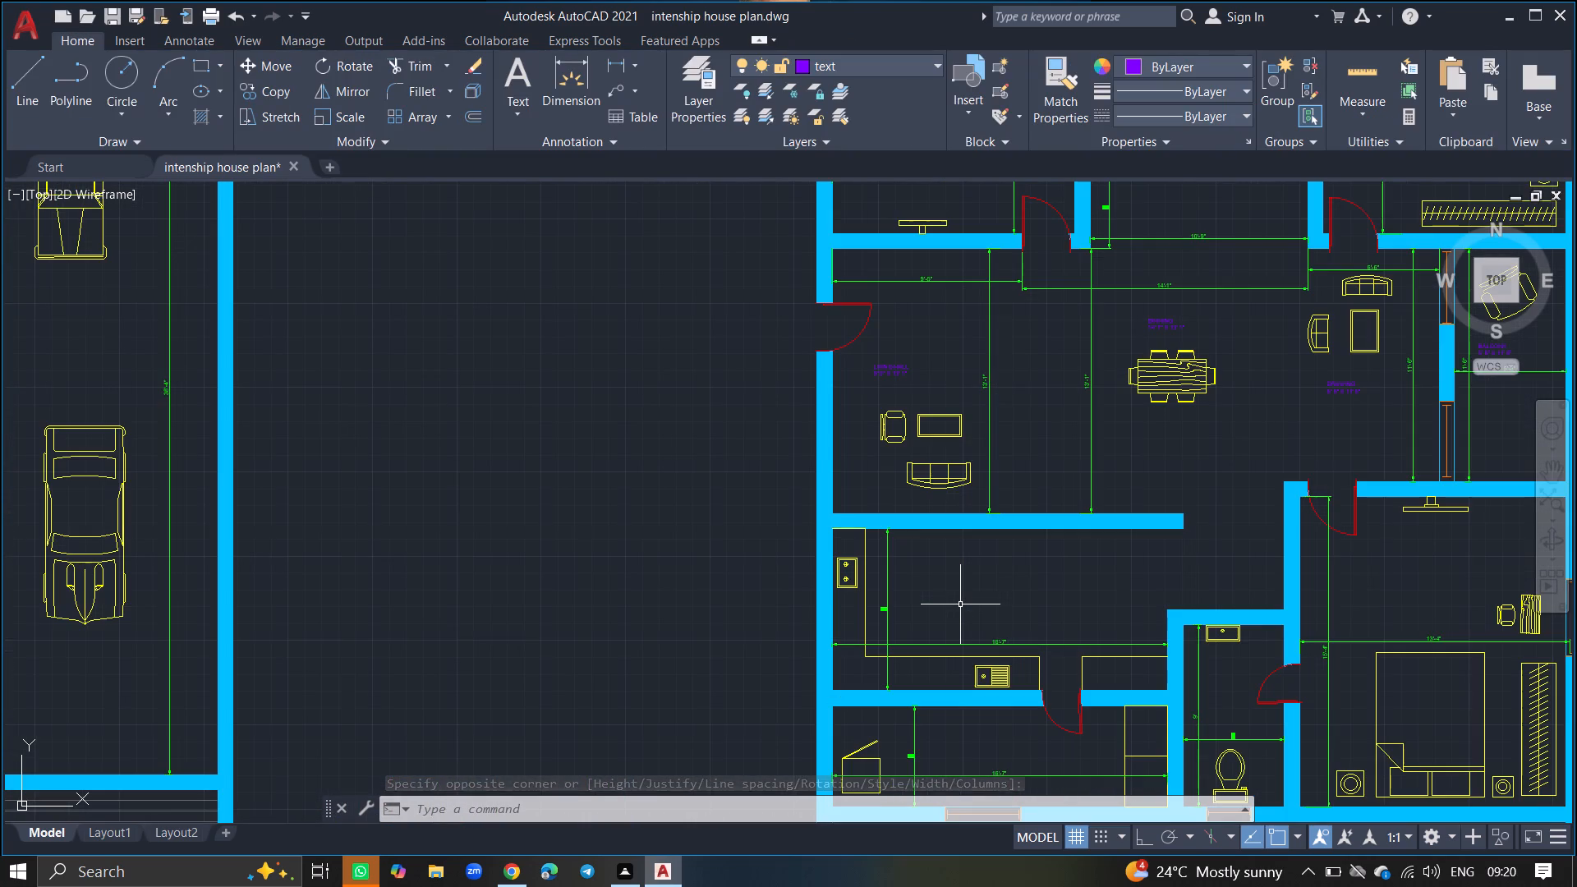
pyautogui.write('MTEXT')
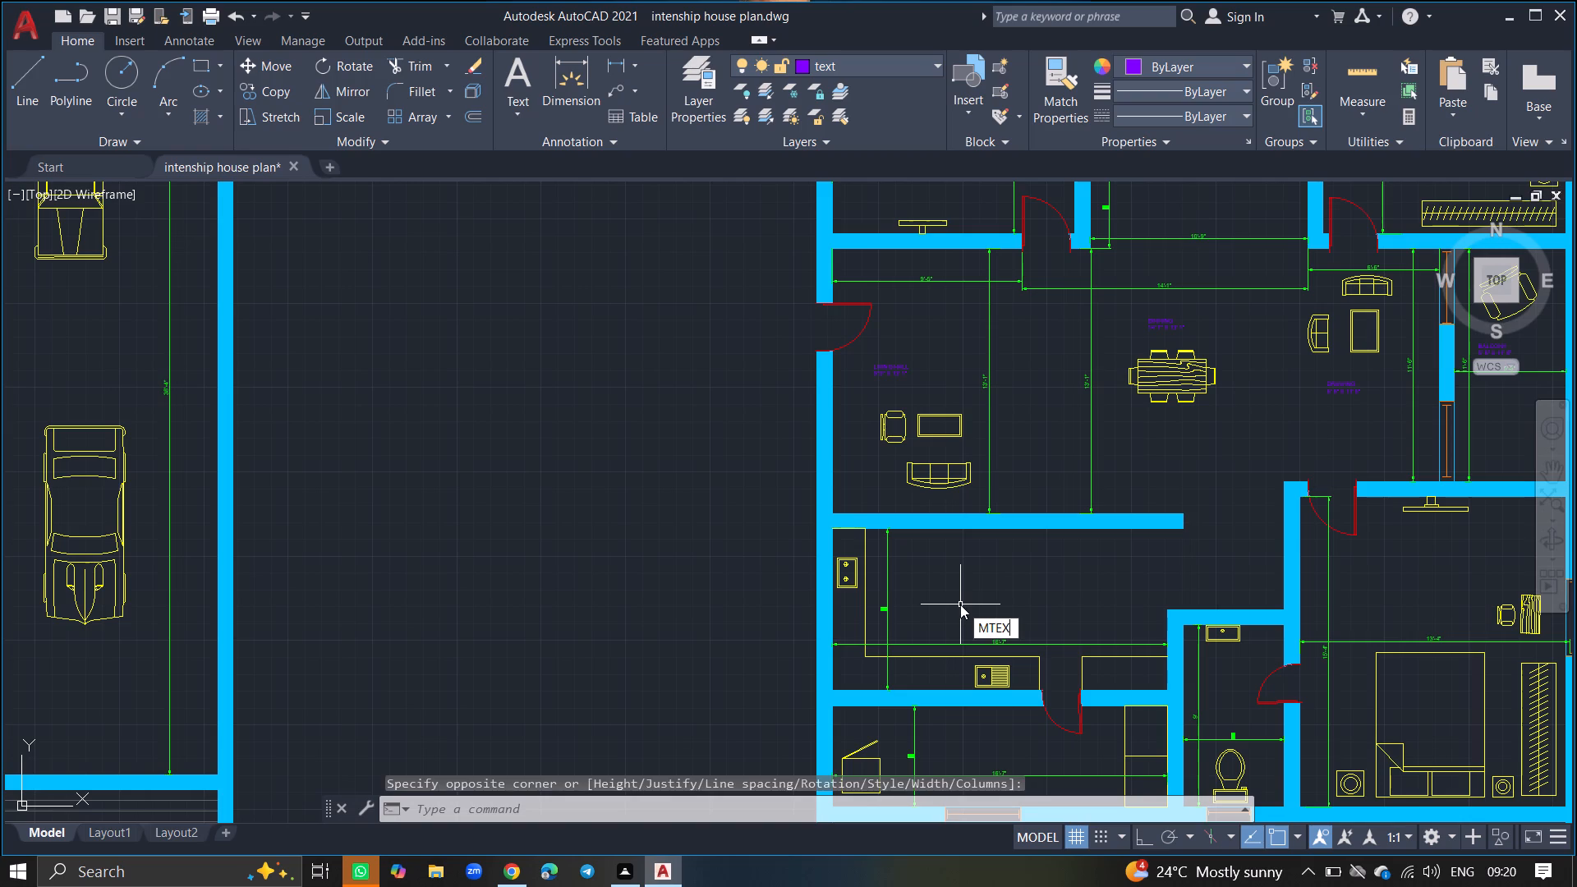
pyautogui.keyDown('ctrl'); pyautogui.scroll(3, 960, 604); pyautogui.keyUp('ctrl')
pyautogui.press('Return')
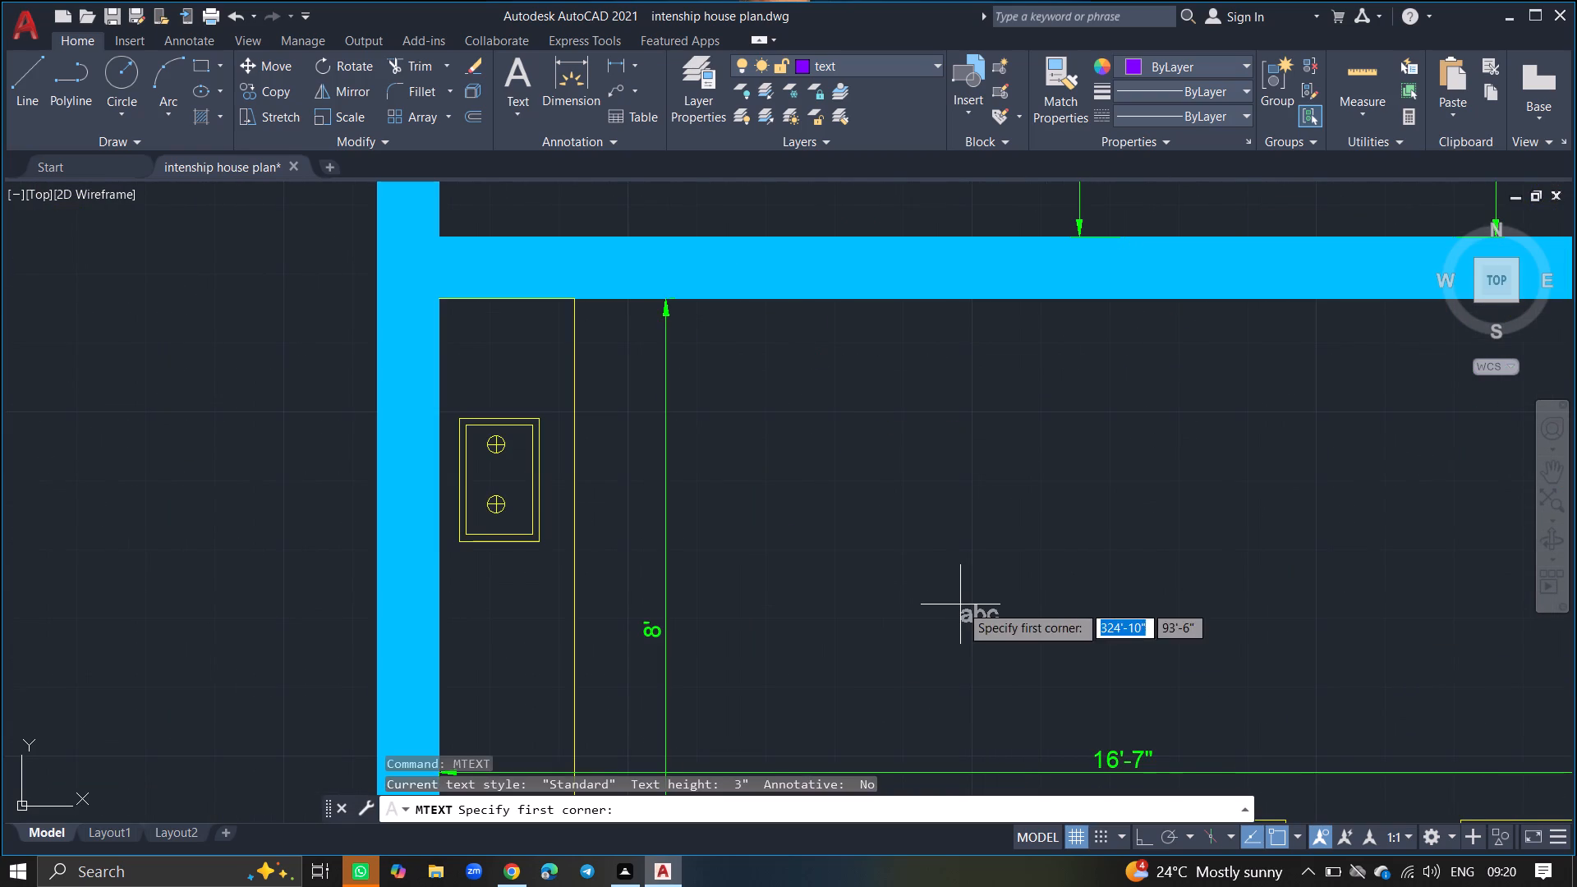
pyautogui.click(906, 531)
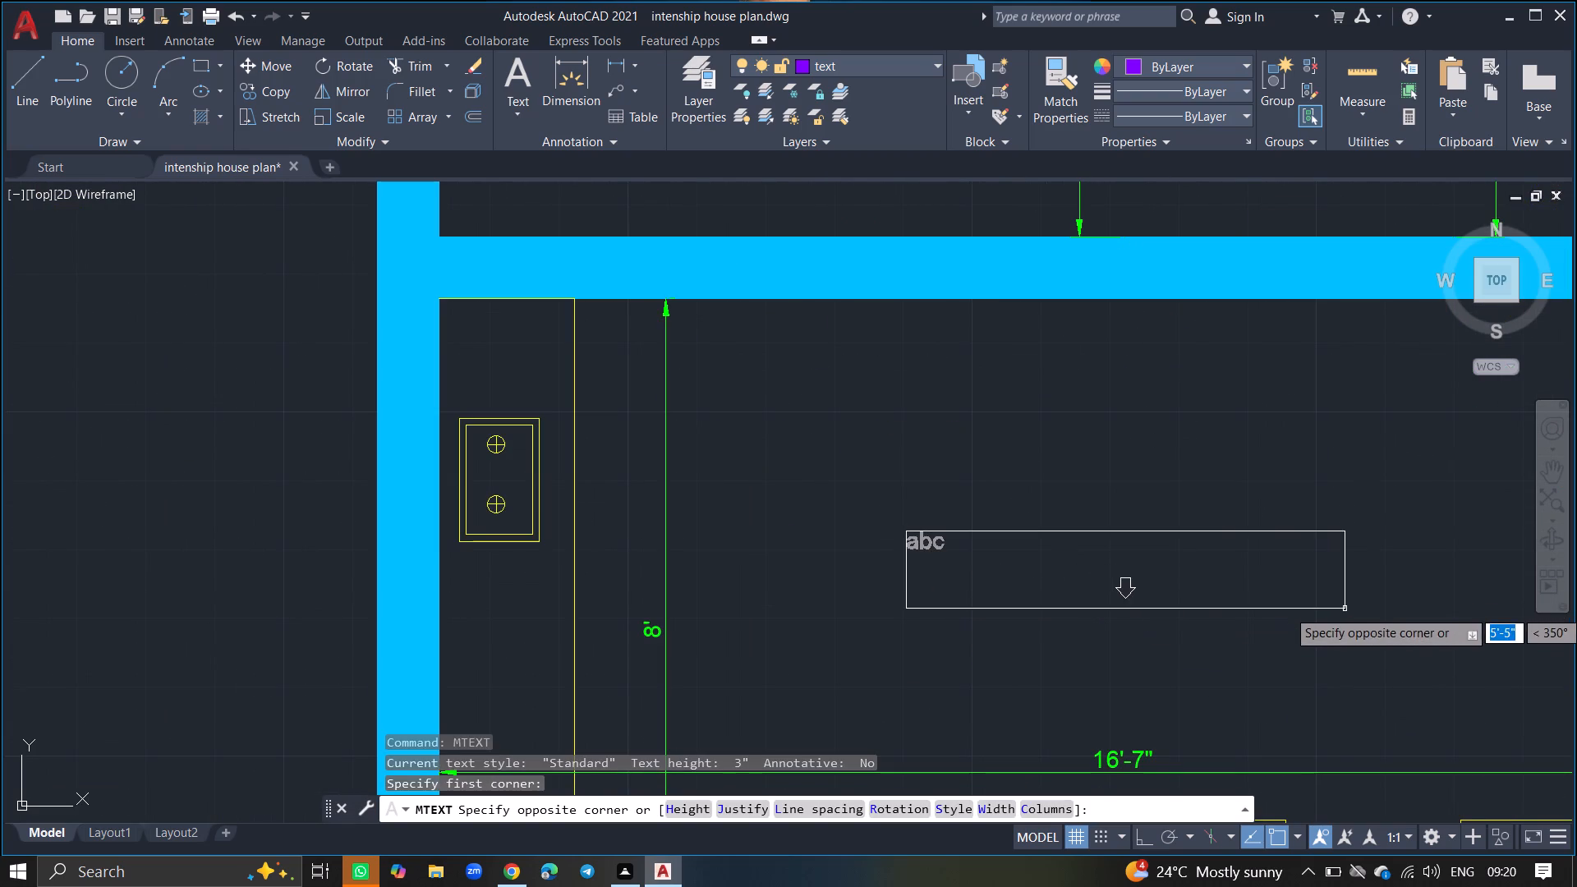
pyautogui.click(1347, 618)
pyautogui.write('KITCHEN')
pyautogui.press('space')
# Add the room size "8' 0" X 16' 7"" as a second line of the KITCHEN label and finish the text.
pyautogui.press('Return')
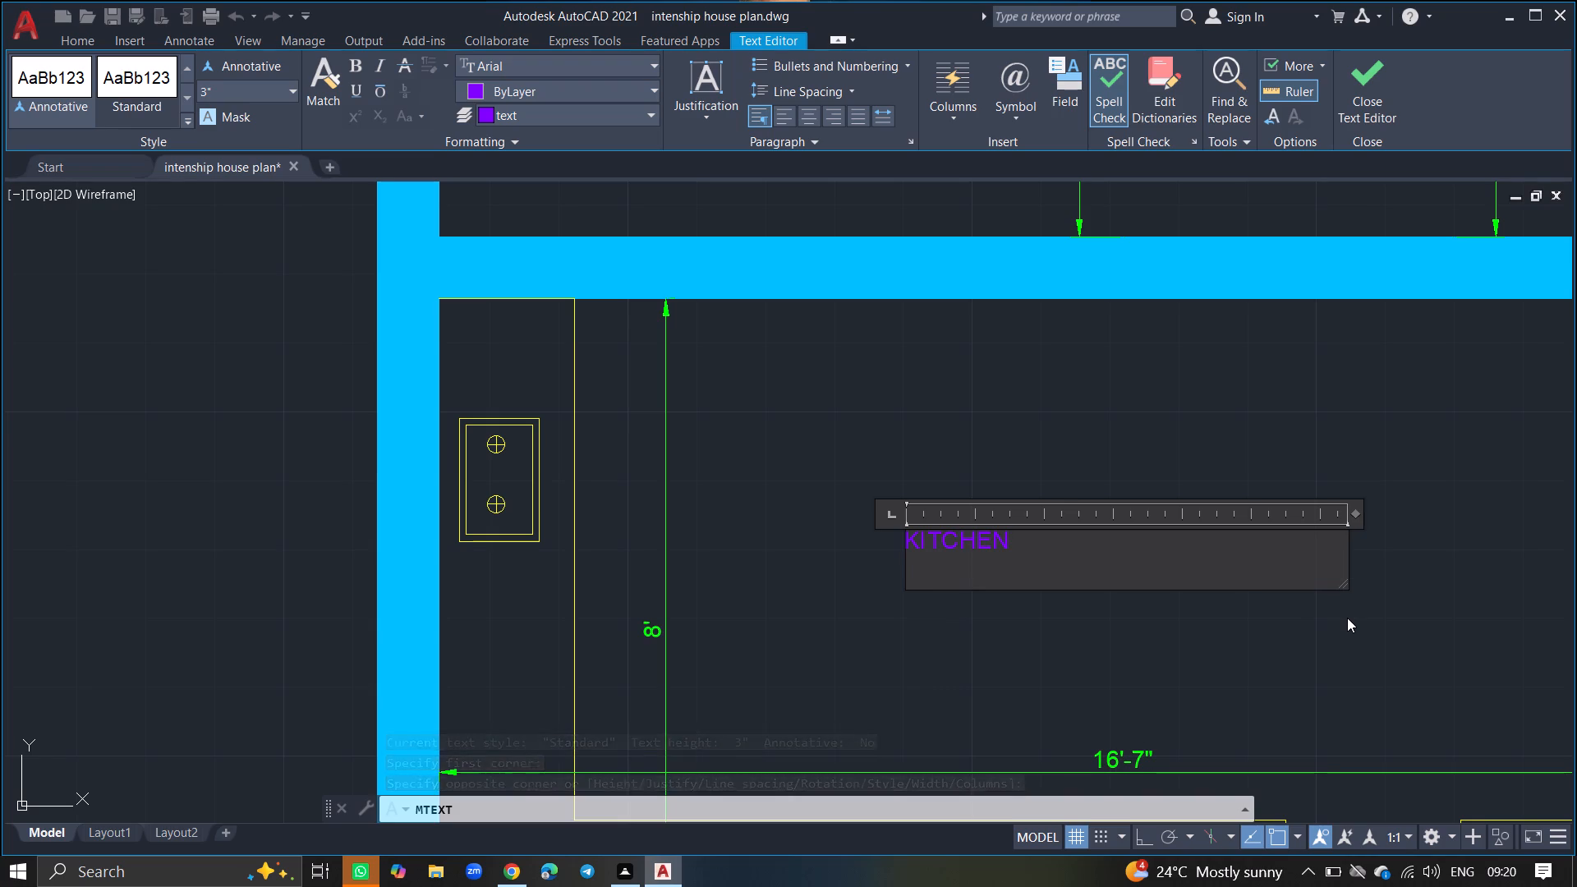
pyautogui.press('8')
pyautogui.write("'")
pyautogui.press('space')
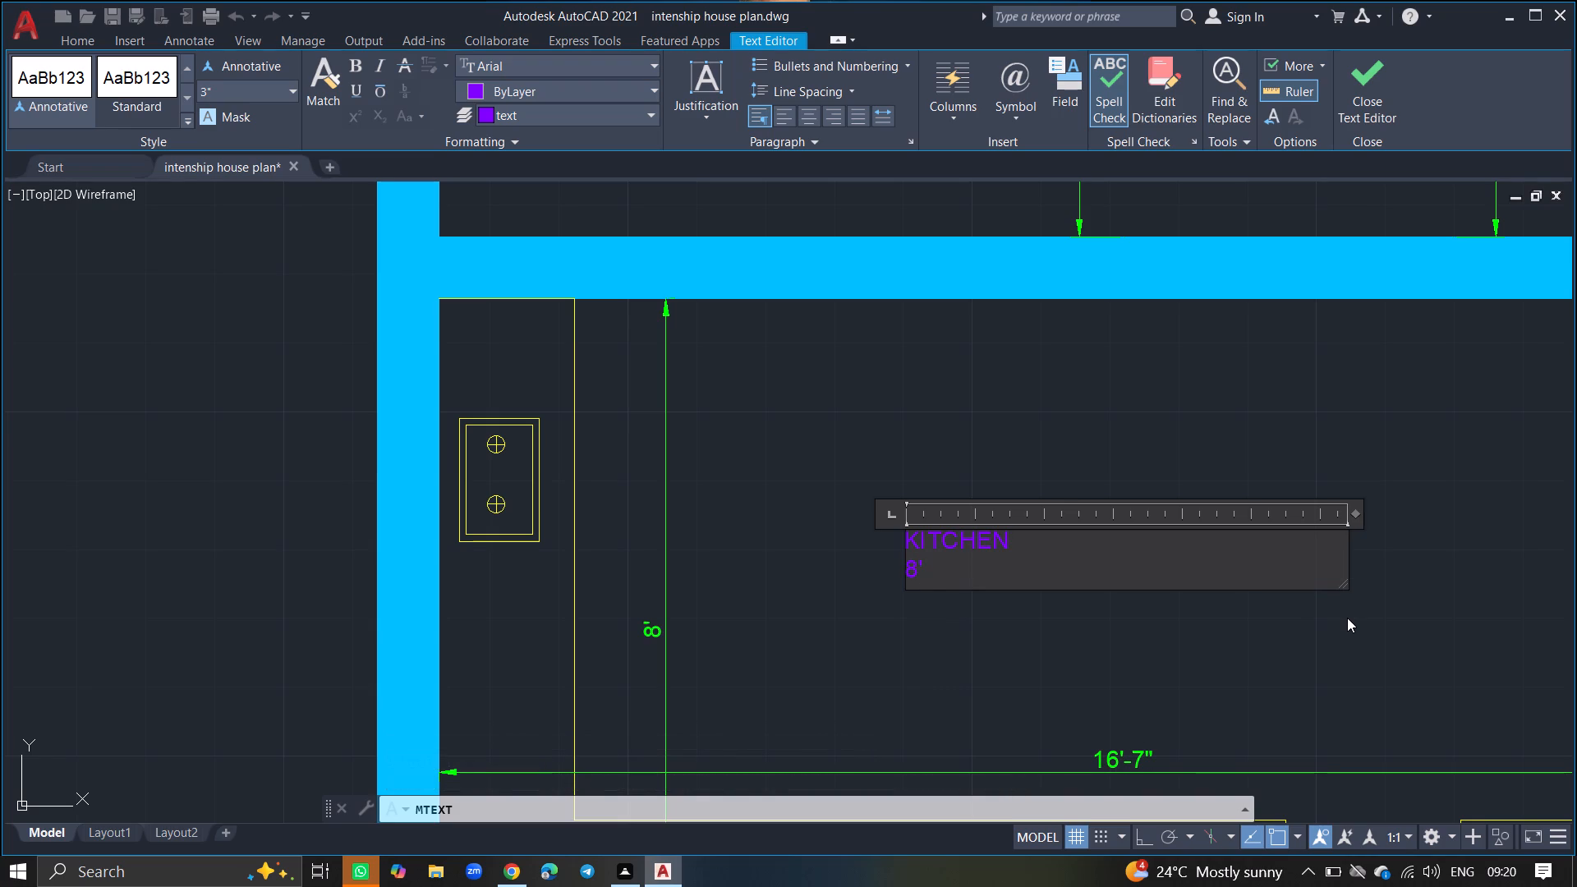
pyautogui.press('0')
pyautogui.hotkey('shift', '"')
pyautogui.press('space')
pyautogui.write('X')
pyautogui.press('space')
pyautogui.write('16')
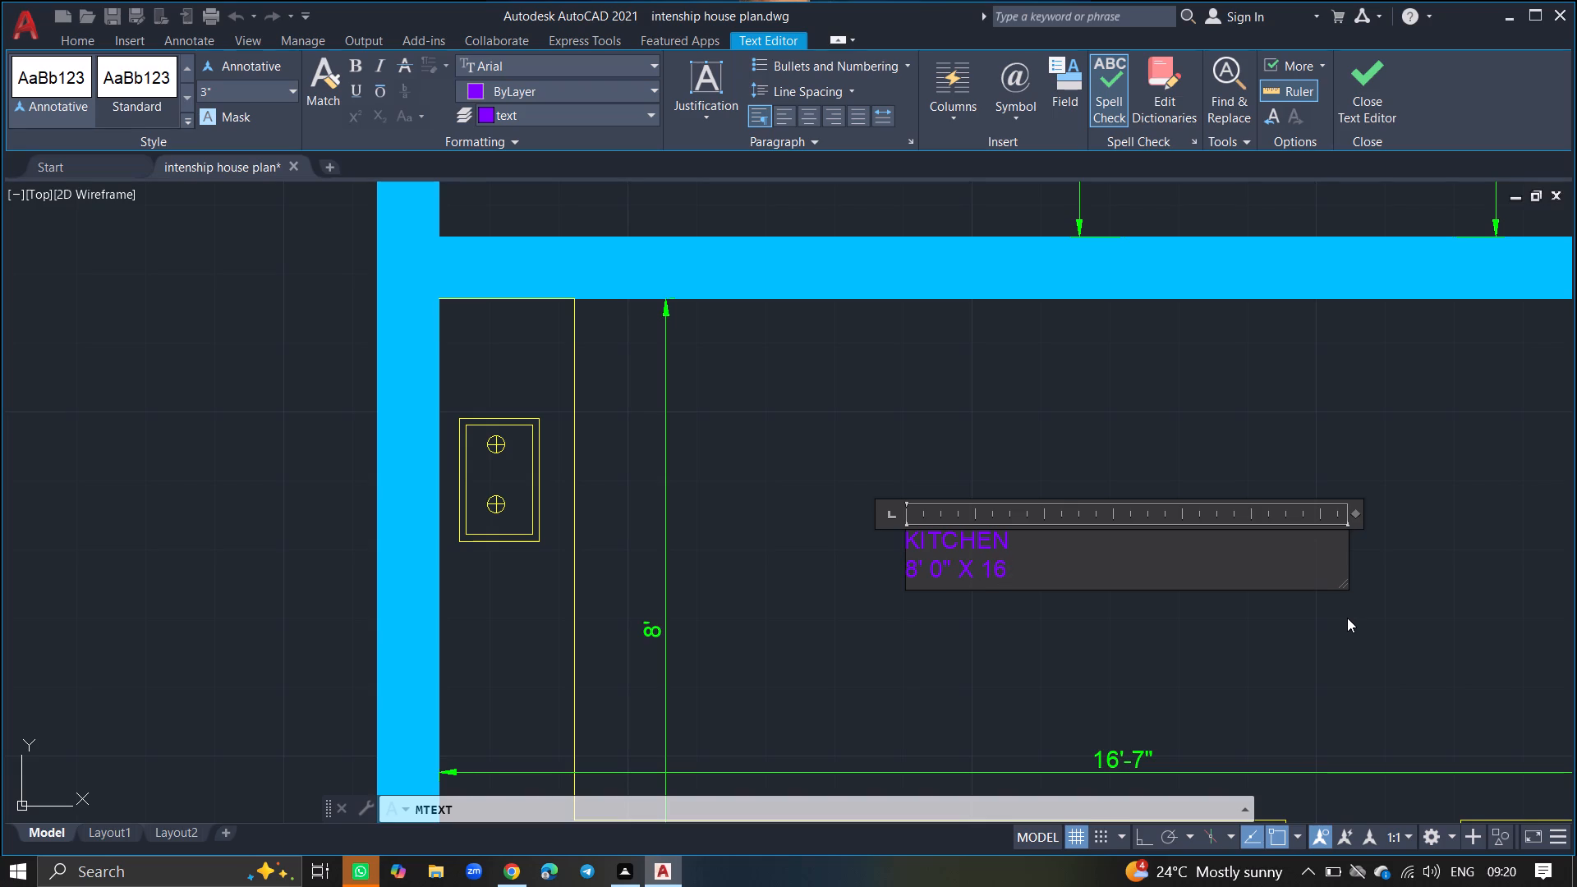
pyautogui.write("'")
pyautogui.press('space')
pyautogui.press('7')
pyautogui.hotkey('shift', '"')
pyautogui.click(1336, 642)
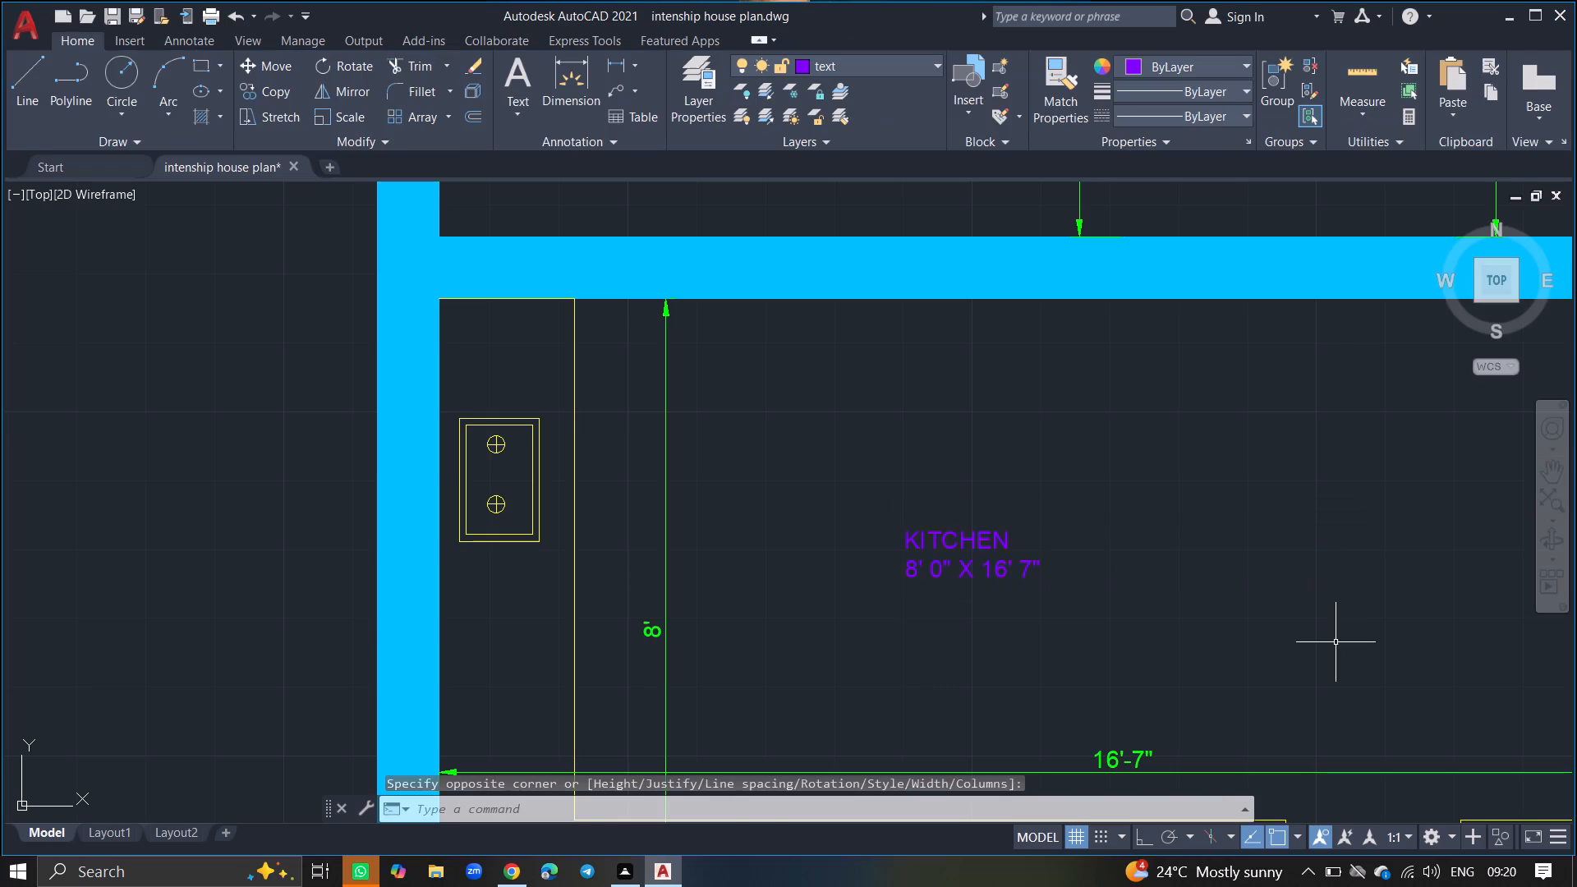
# Place multiline text below the wall-mounted TV in the southeastern bedroom and enter the room name "M. BEDROOM - 3".
pyautogui.keyDown('ctrl'); pyautogui.scroll(-2, 1336, 642); pyautogui.keyUp('ctrl')
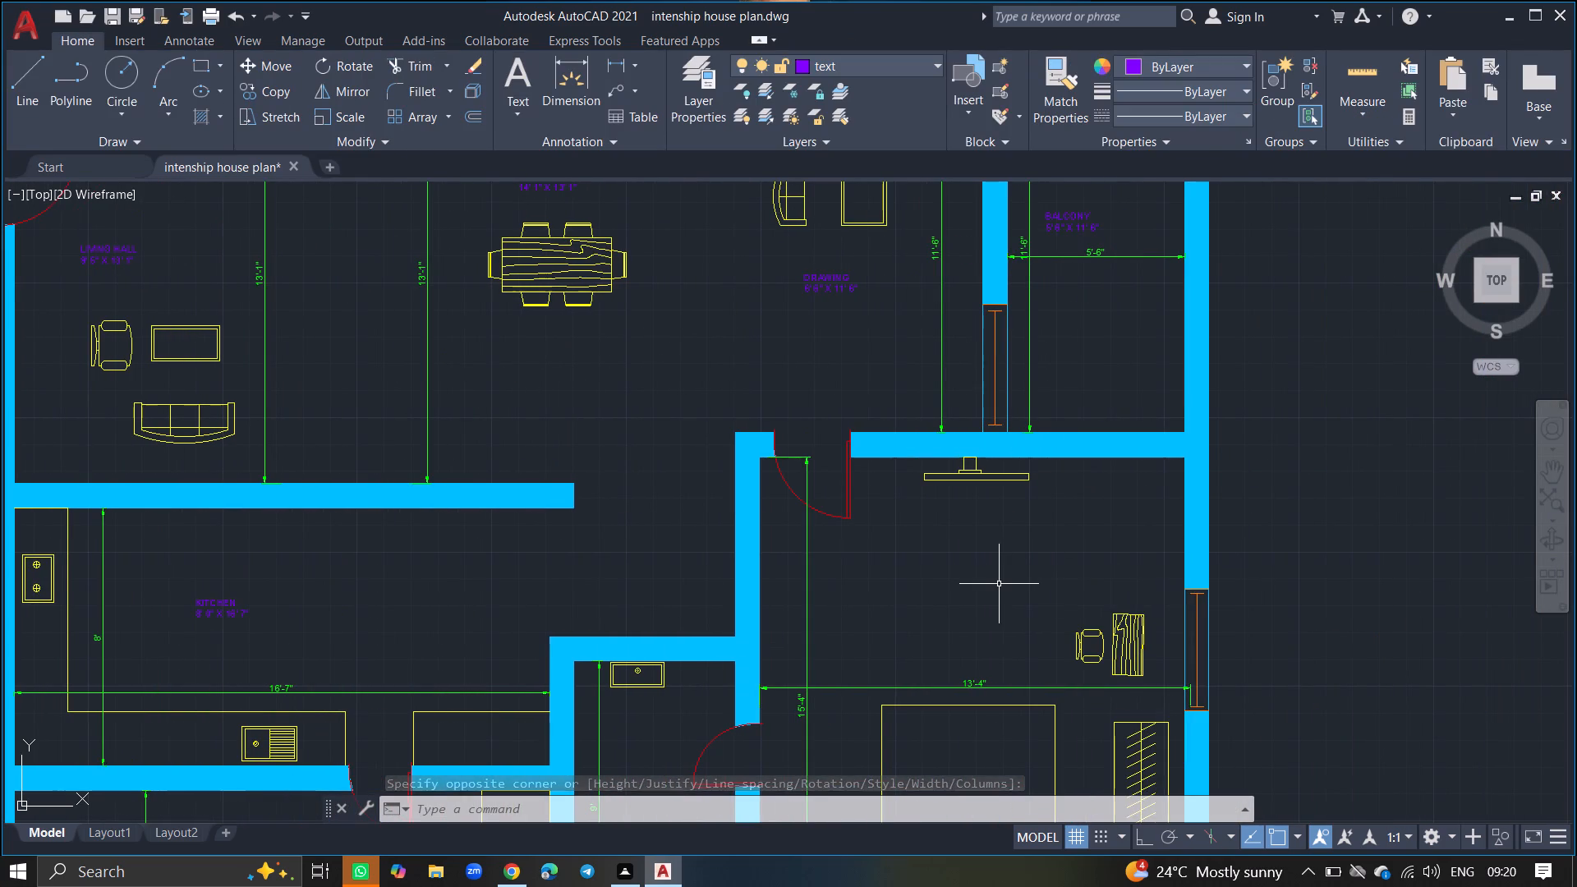
pyautogui.write('MTEXT')
pyautogui.press('Return')
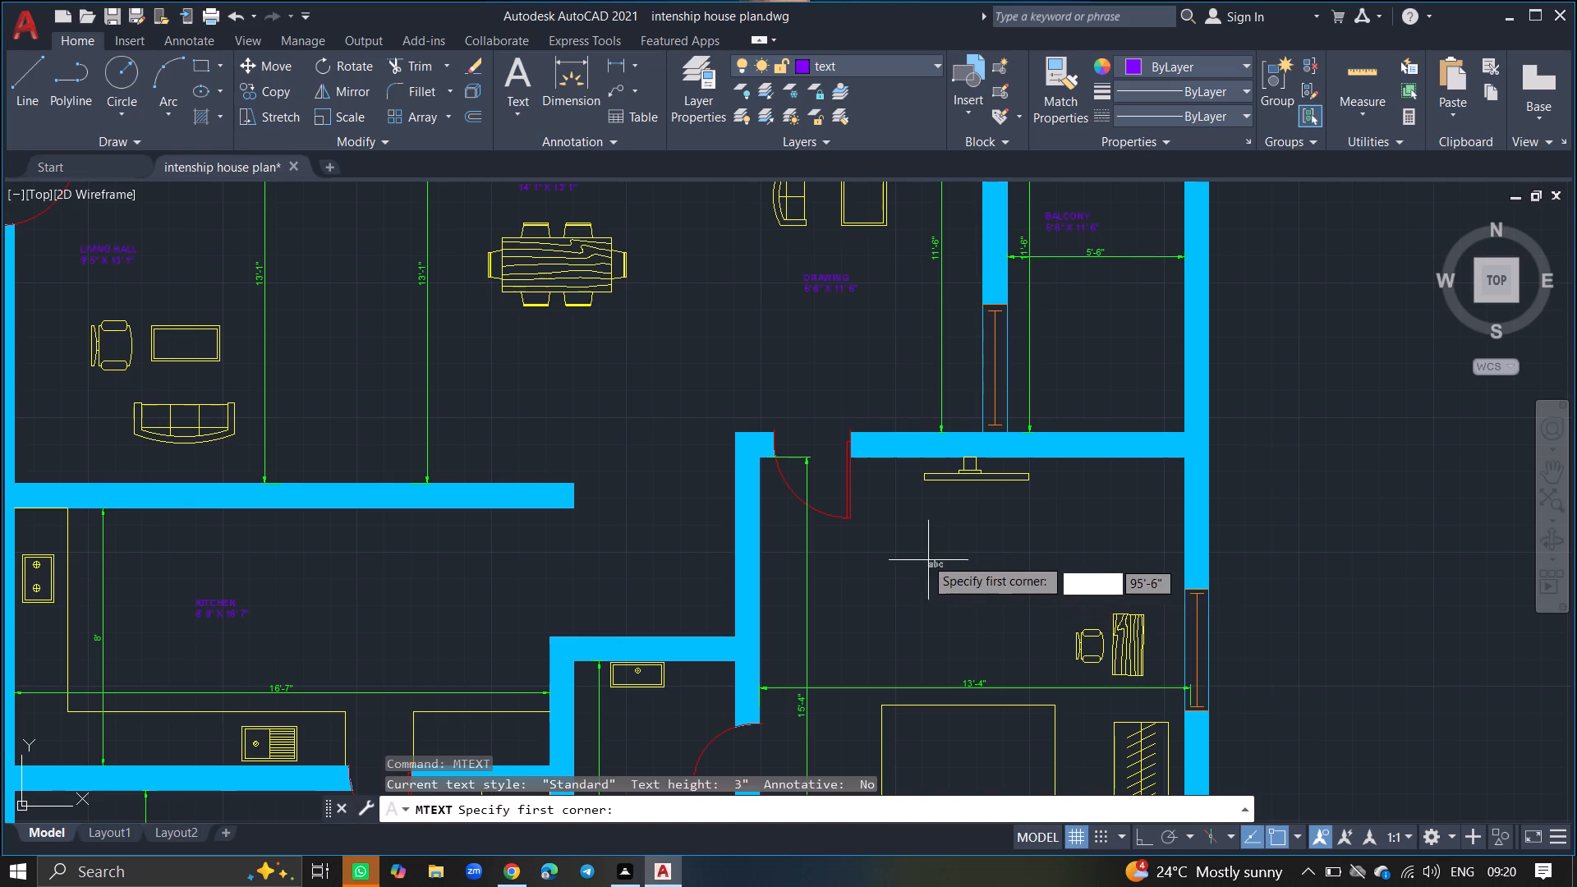
pyautogui.click(918, 555)
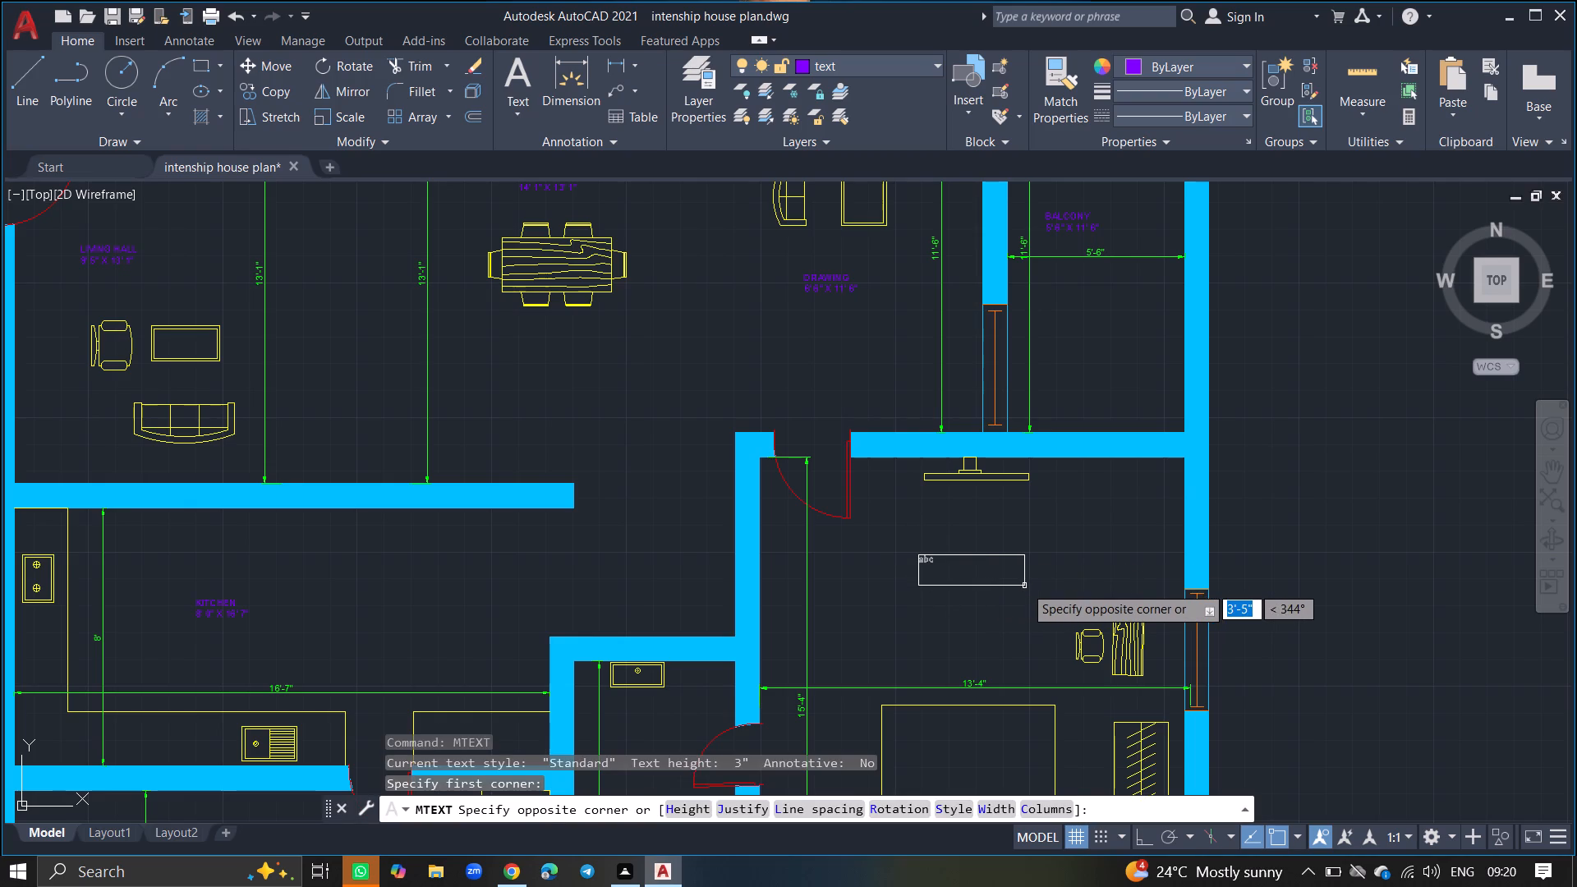
pyautogui.click(1024, 586)
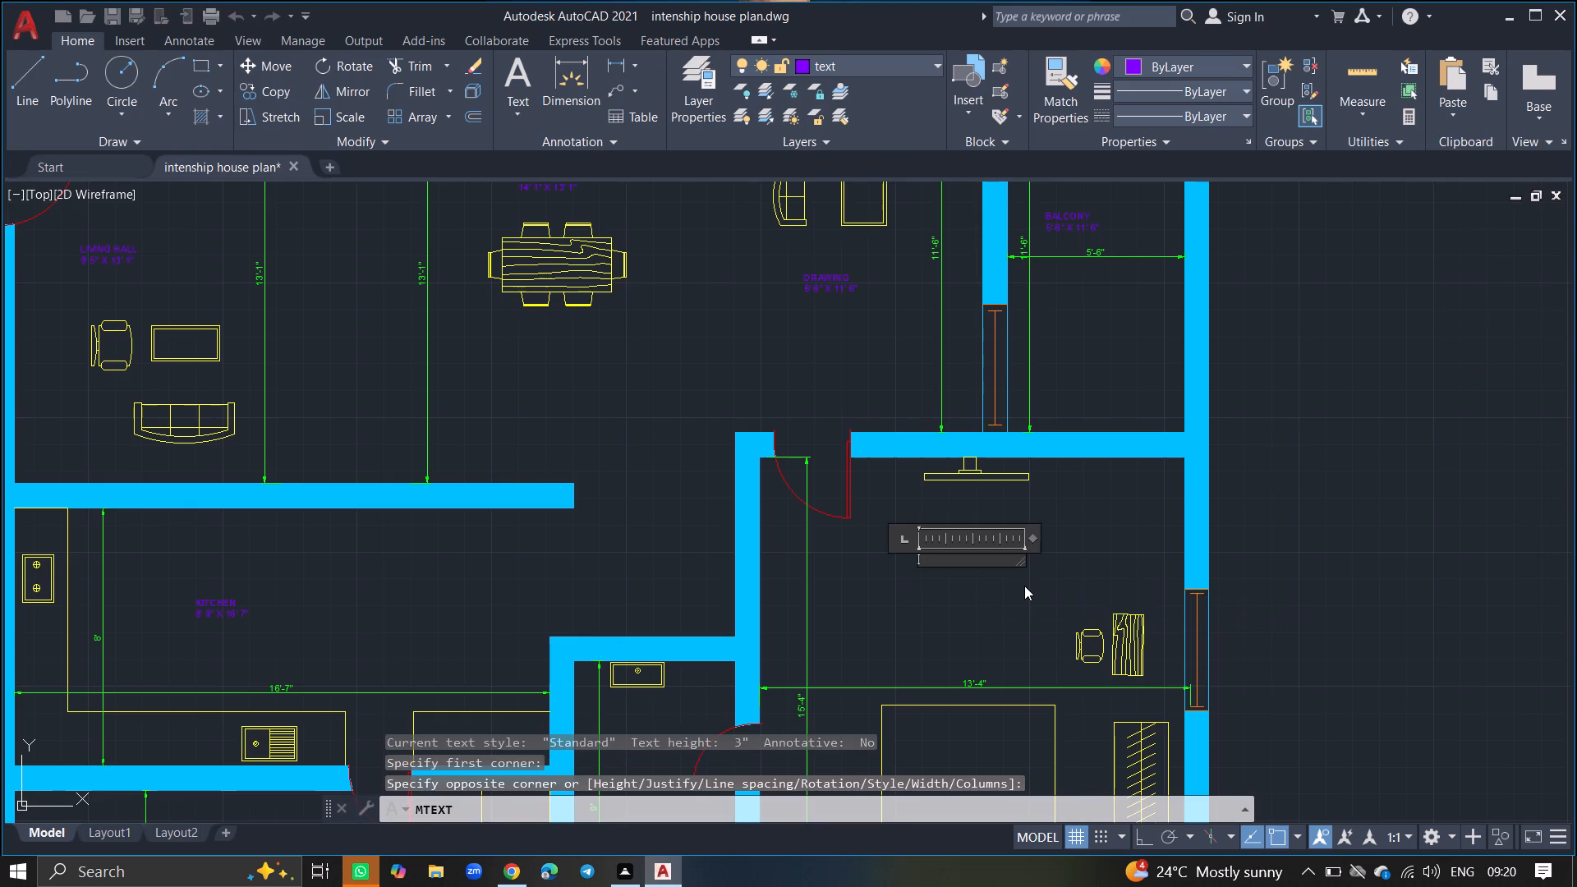
pyautogui.write('M.')
pyautogui.press('space')
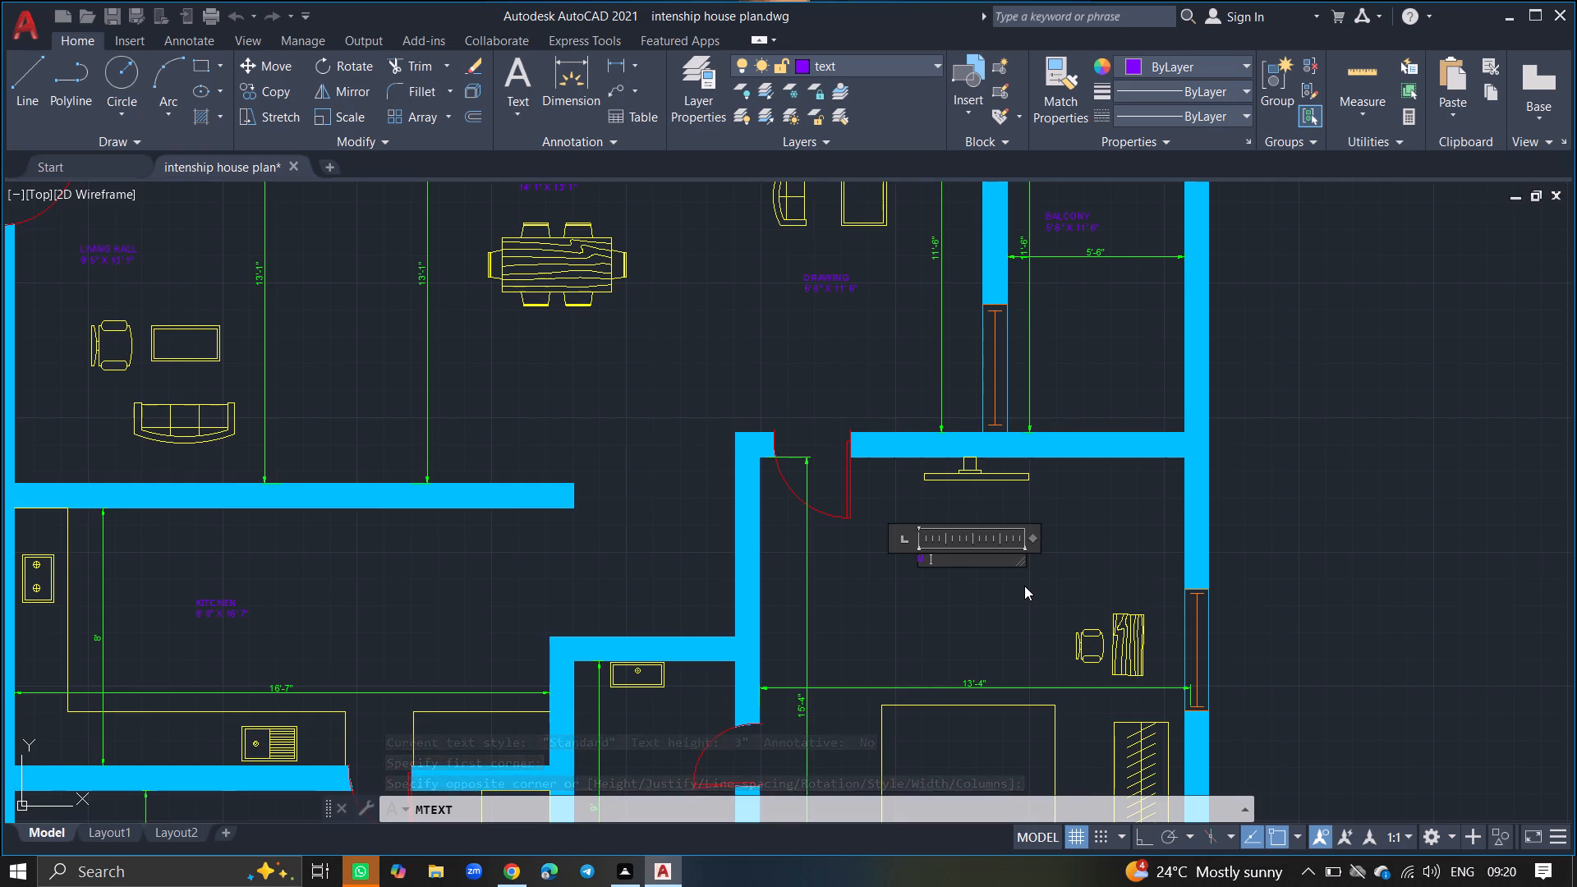
pyautogui.keyDown('ctrl'); pyautogui.scroll(3, 1024, 586); pyautogui.keyUp('ctrl')
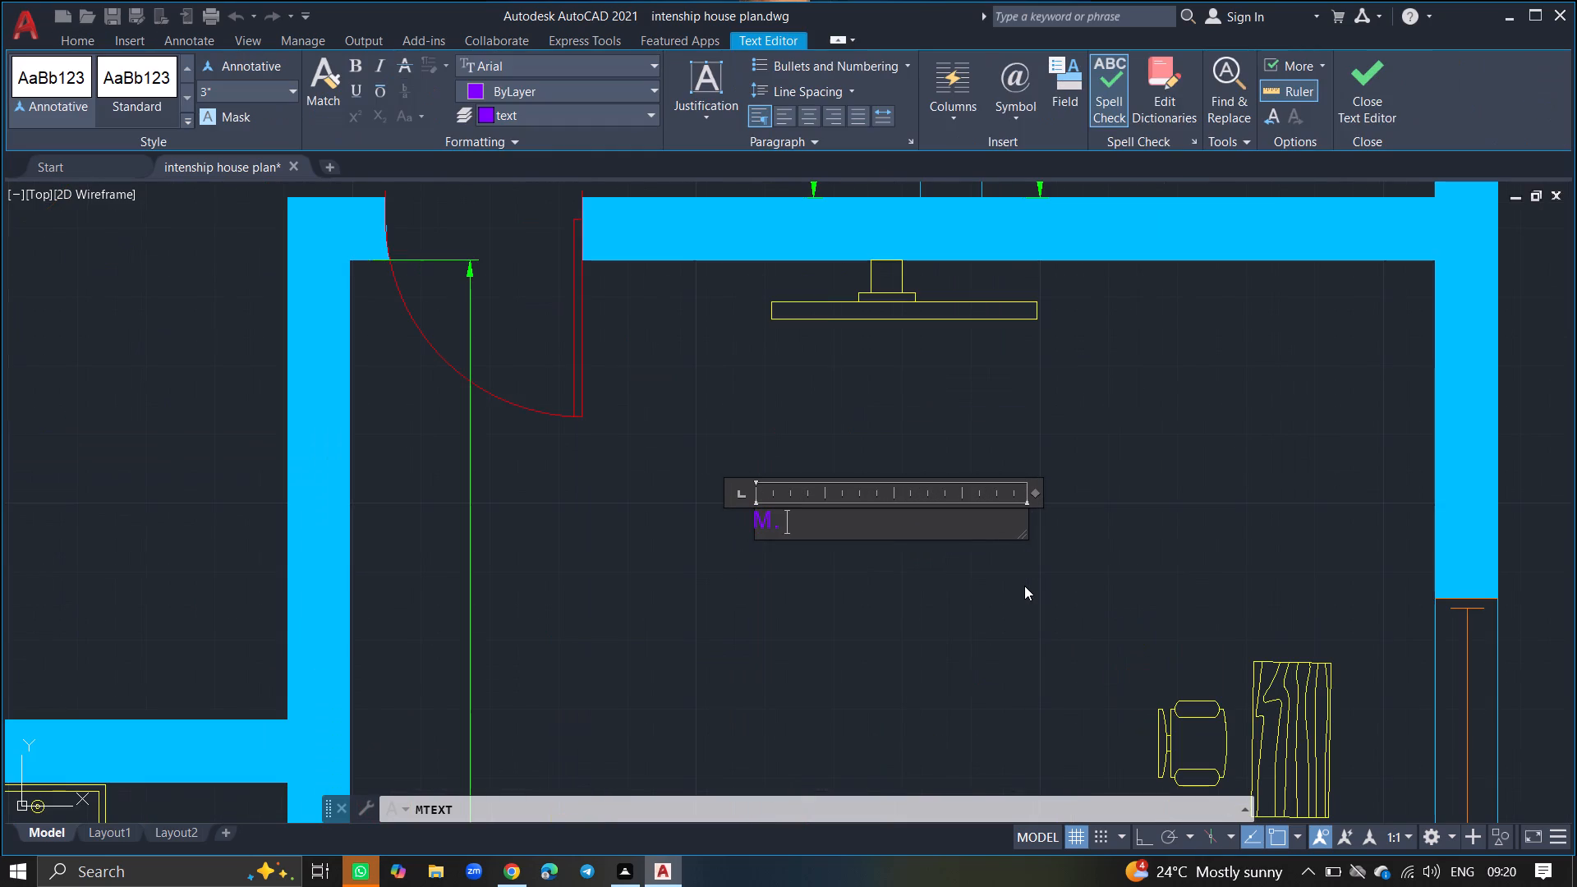
pyautogui.write('BEDROOM')
pyautogui.press('space')
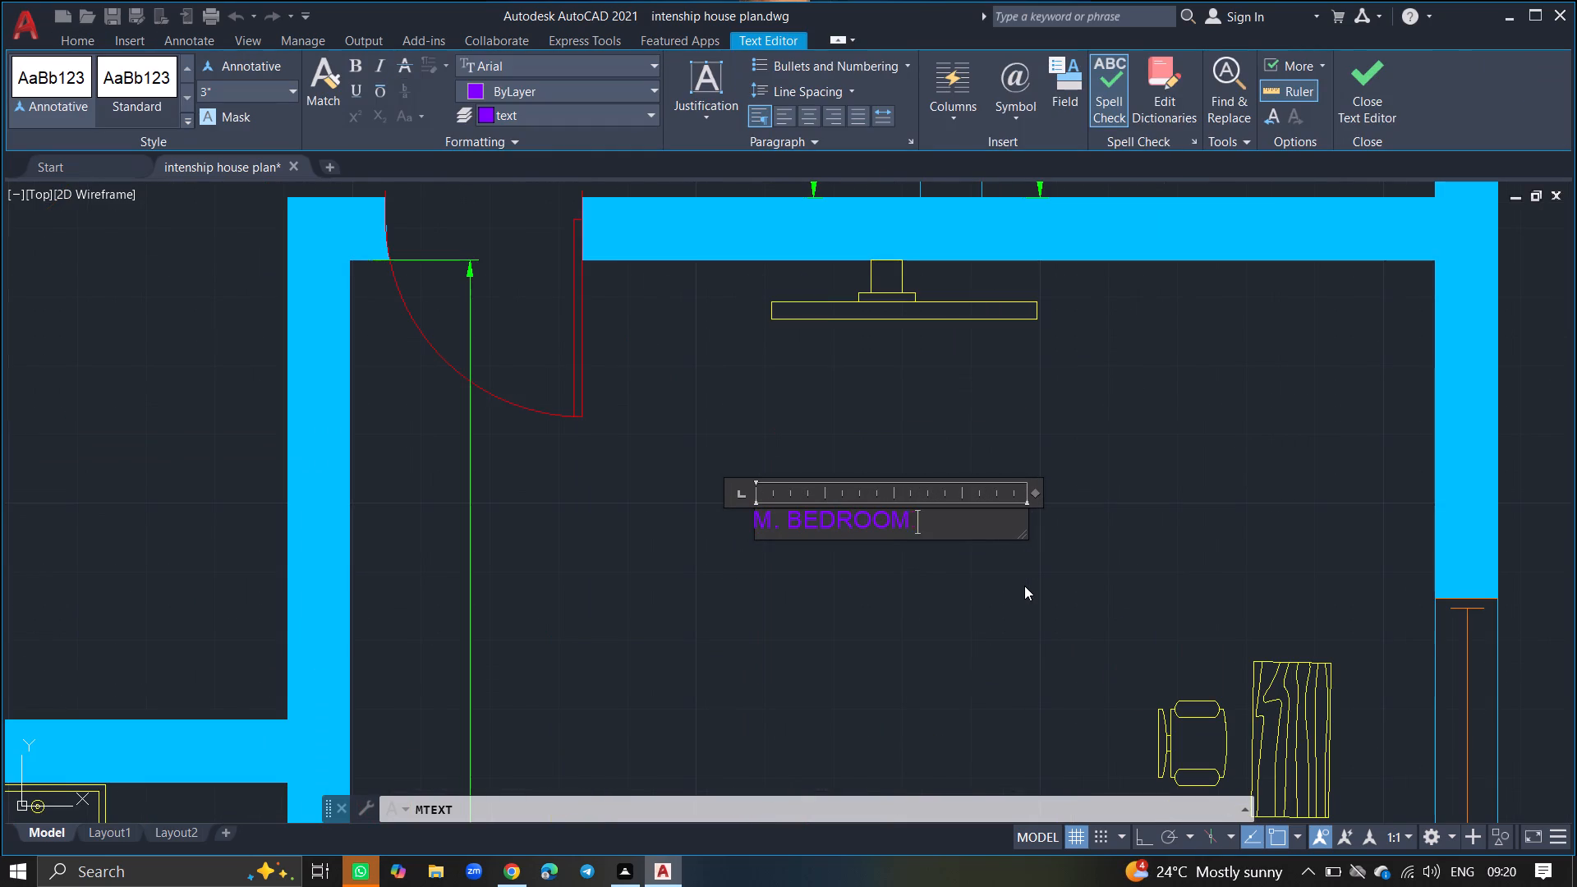
pyautogui.write('-')
pyautogui.press('space')
pyautogui.write('3')
pyautogui.press('space')
# Add the room size "13' 4" X 15' 4"" as a second line of the M. BEDROOM - 3 label and finish the text.
pyautogui.press('Return')
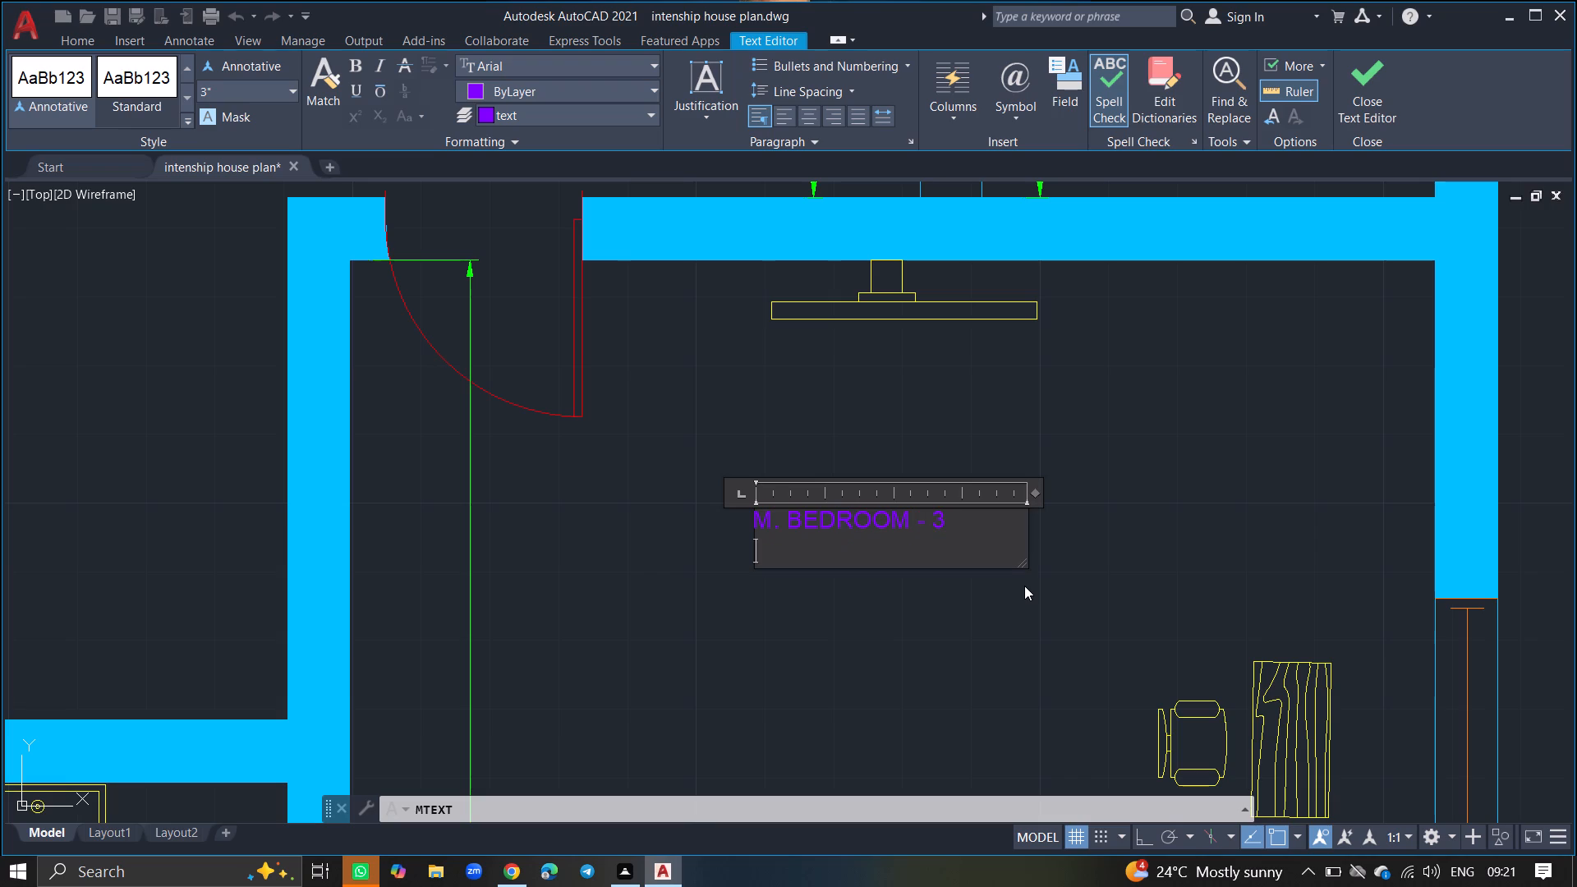
pyautogui.keyDown('ctrl'); pyautogui.scroll(-3, 1024, 586); pyautogui.keyUp('ctrl')
pyautogui.keyDown('ctrl'); pyautogui.scroll(5, 1024, 586); pyautogui.keyUp('ctrl')
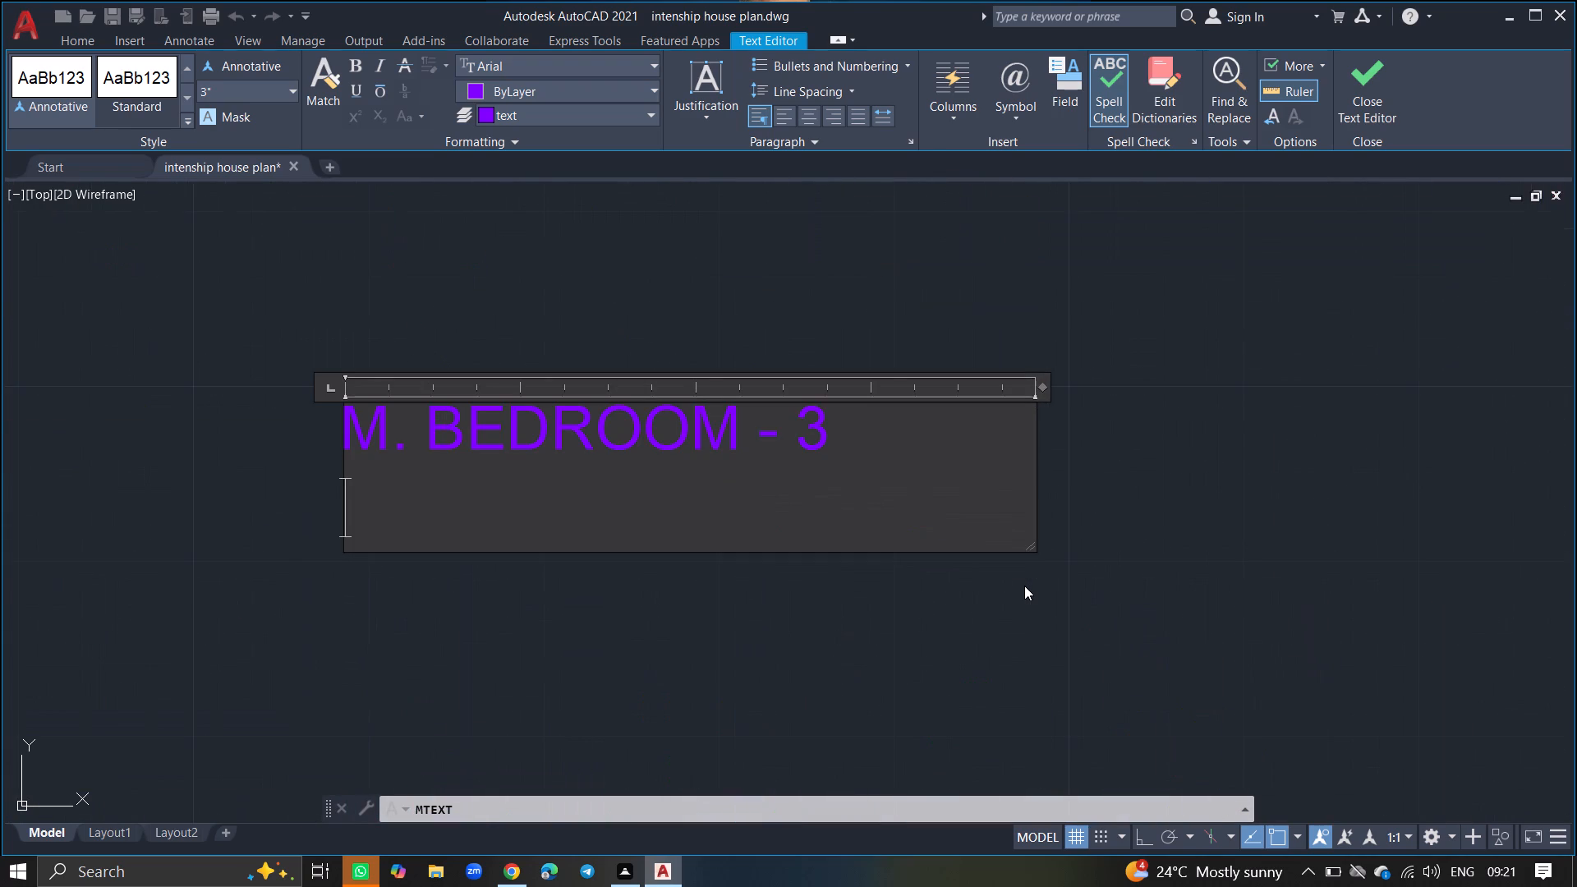
pyautogui.write("13'")
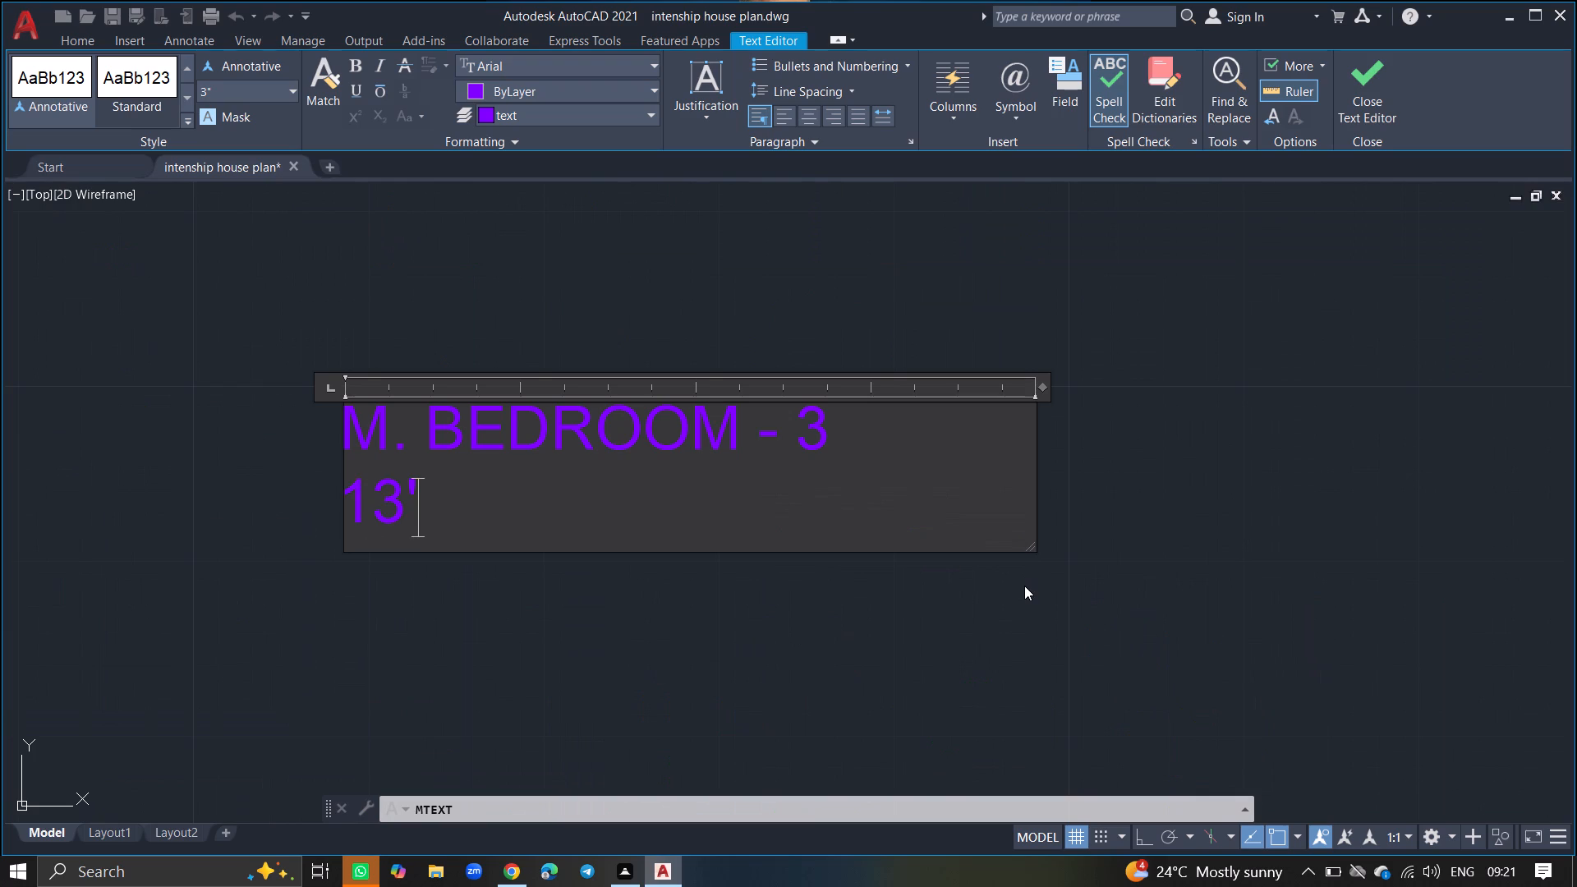
pyautogui.press('space')
pyautogui.press('4')
pyautogui.write('"')
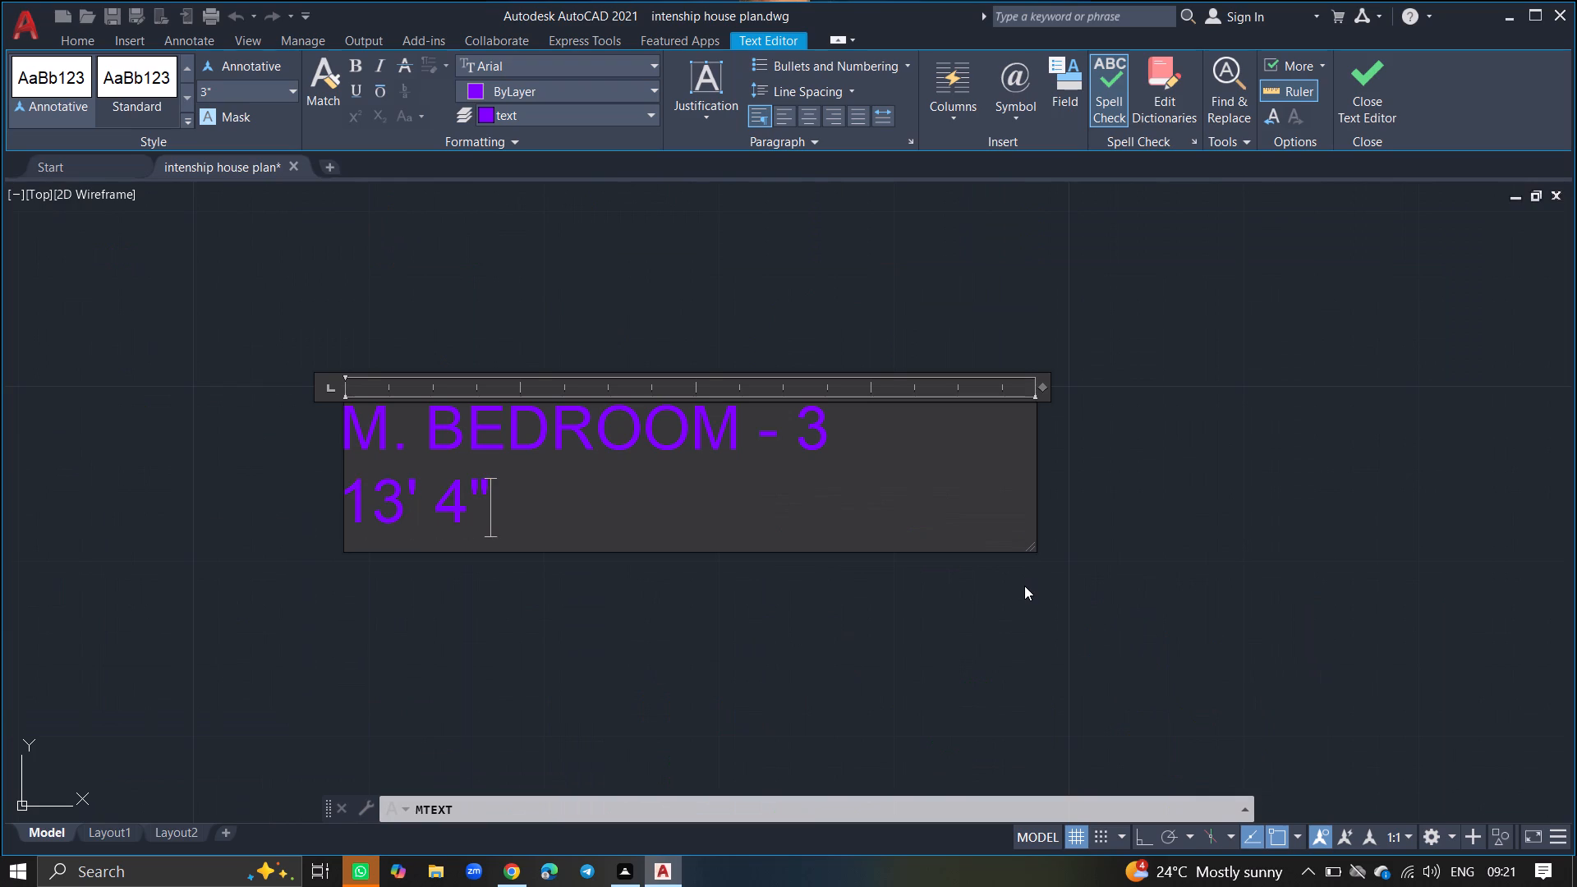
pyautogui.press('space')
pyautogui.write('X')
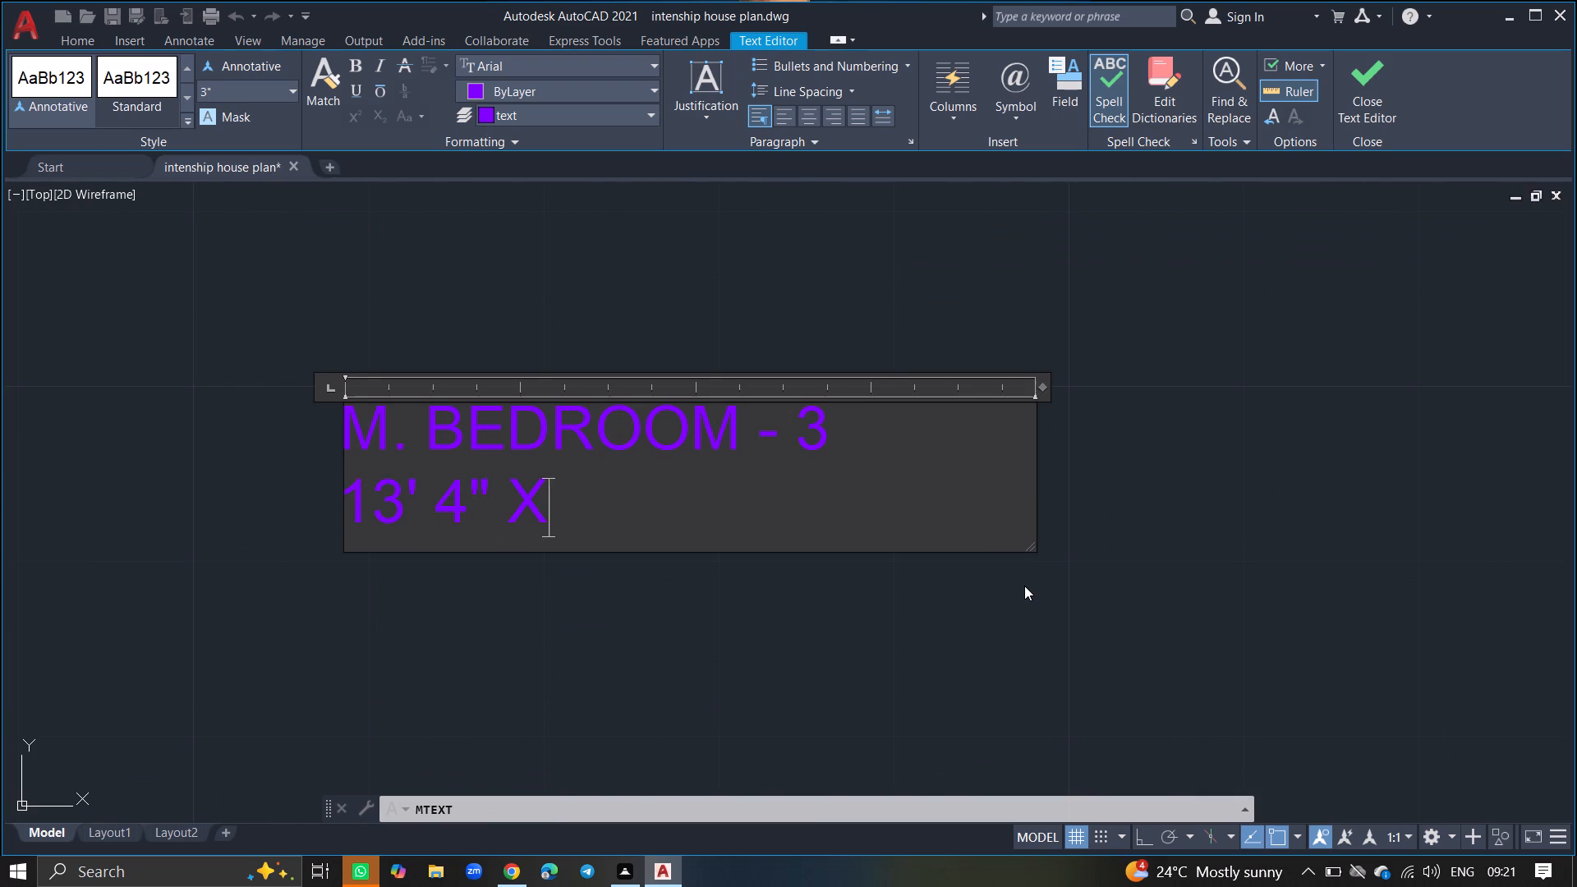
pyautogui.press('space')
pyautogui.press('1')
pyautogui.press('5')
pyautogui.write("' 4")
pyautogui.hotkey('shift', '"')
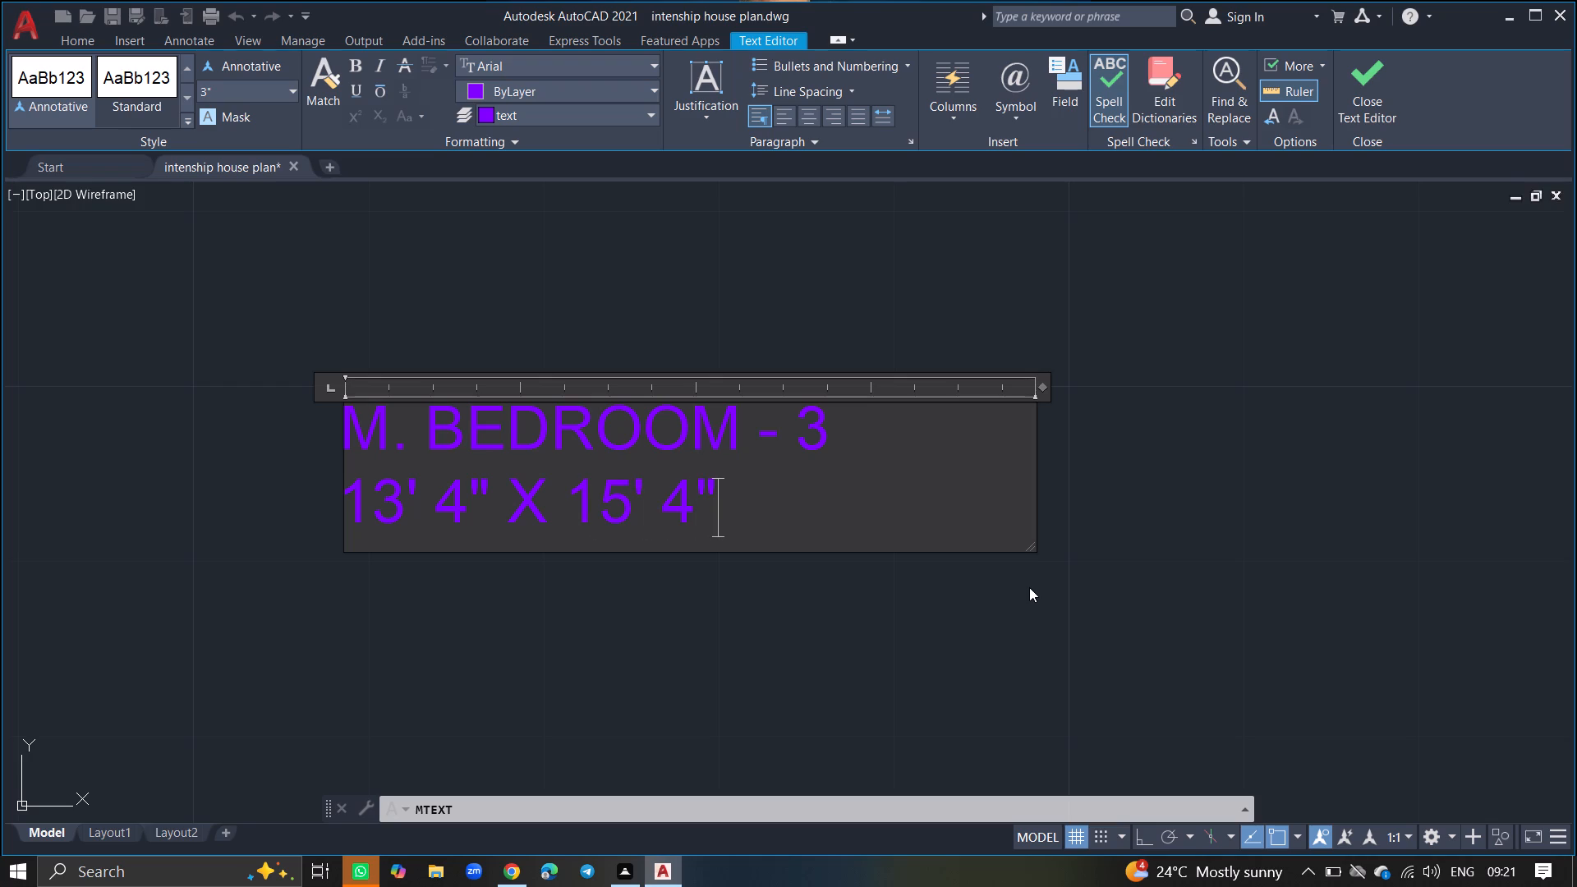
pyautogui.click(1101, 632)
# Place multiline text below the washbasin in the small bathroom west of M. BEDROOM - 3 and enter the room name "TOILET".
pyautogui.keyDown('ctrl'); pyautogui.scroll(-3, 1101, 632); pyautogui.keyUp('ctrl')
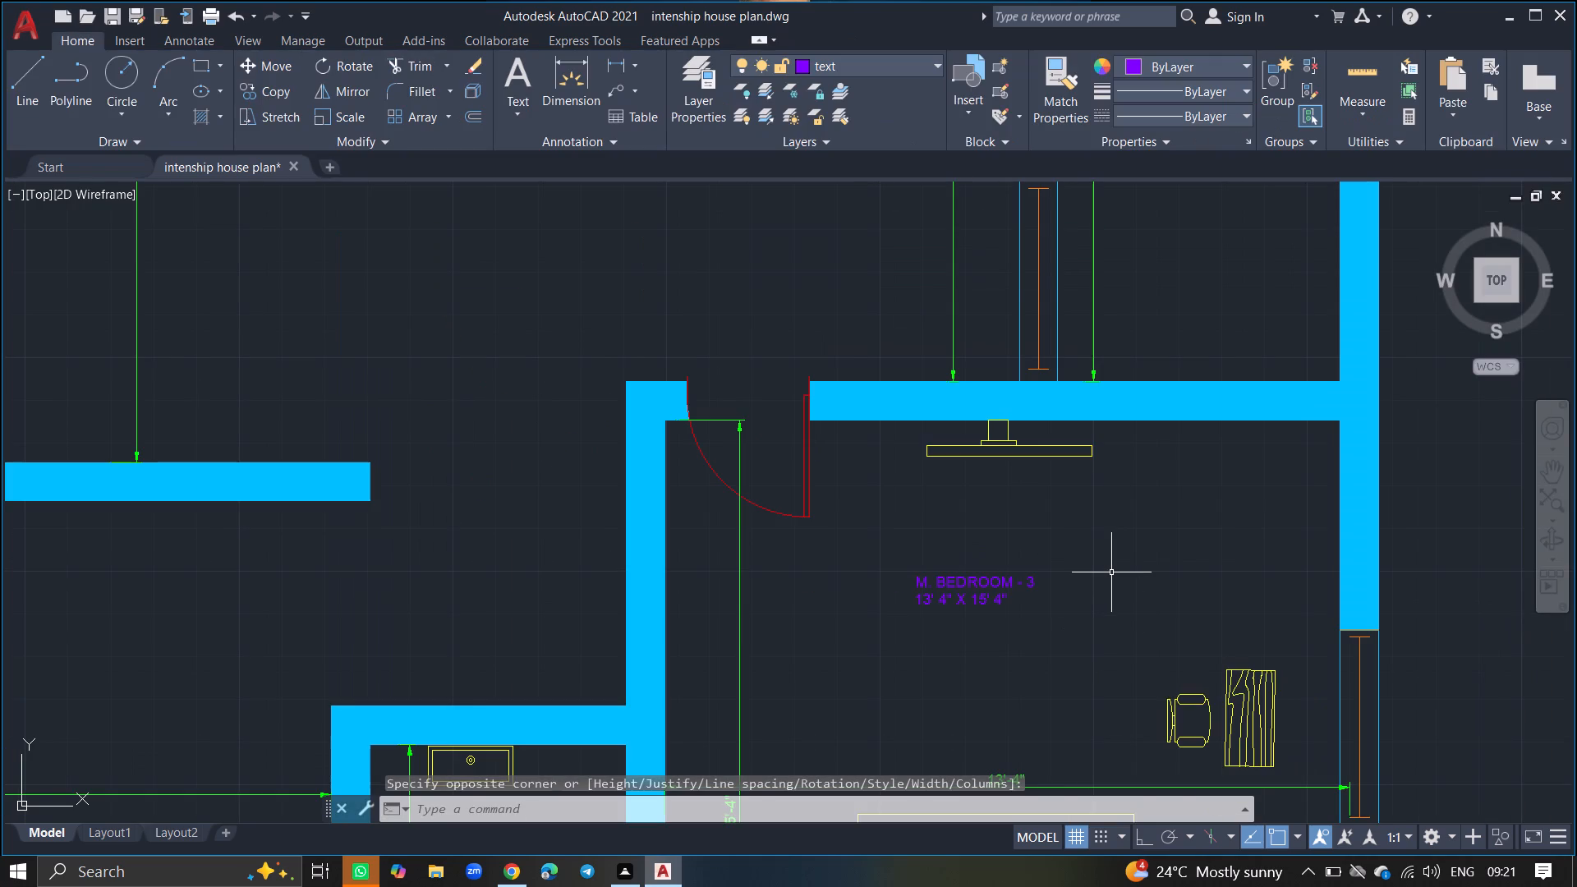
pyautogui.keyDown('ctrl'); pyautogui.scroll(-2, 1111, 572); pyautogui.keyUp('ctrl')
pyautogui.keyDown('ctrl'); pyautogui.scroll(-2, 1030, 544); pyautogui.keyUp('ctrl')
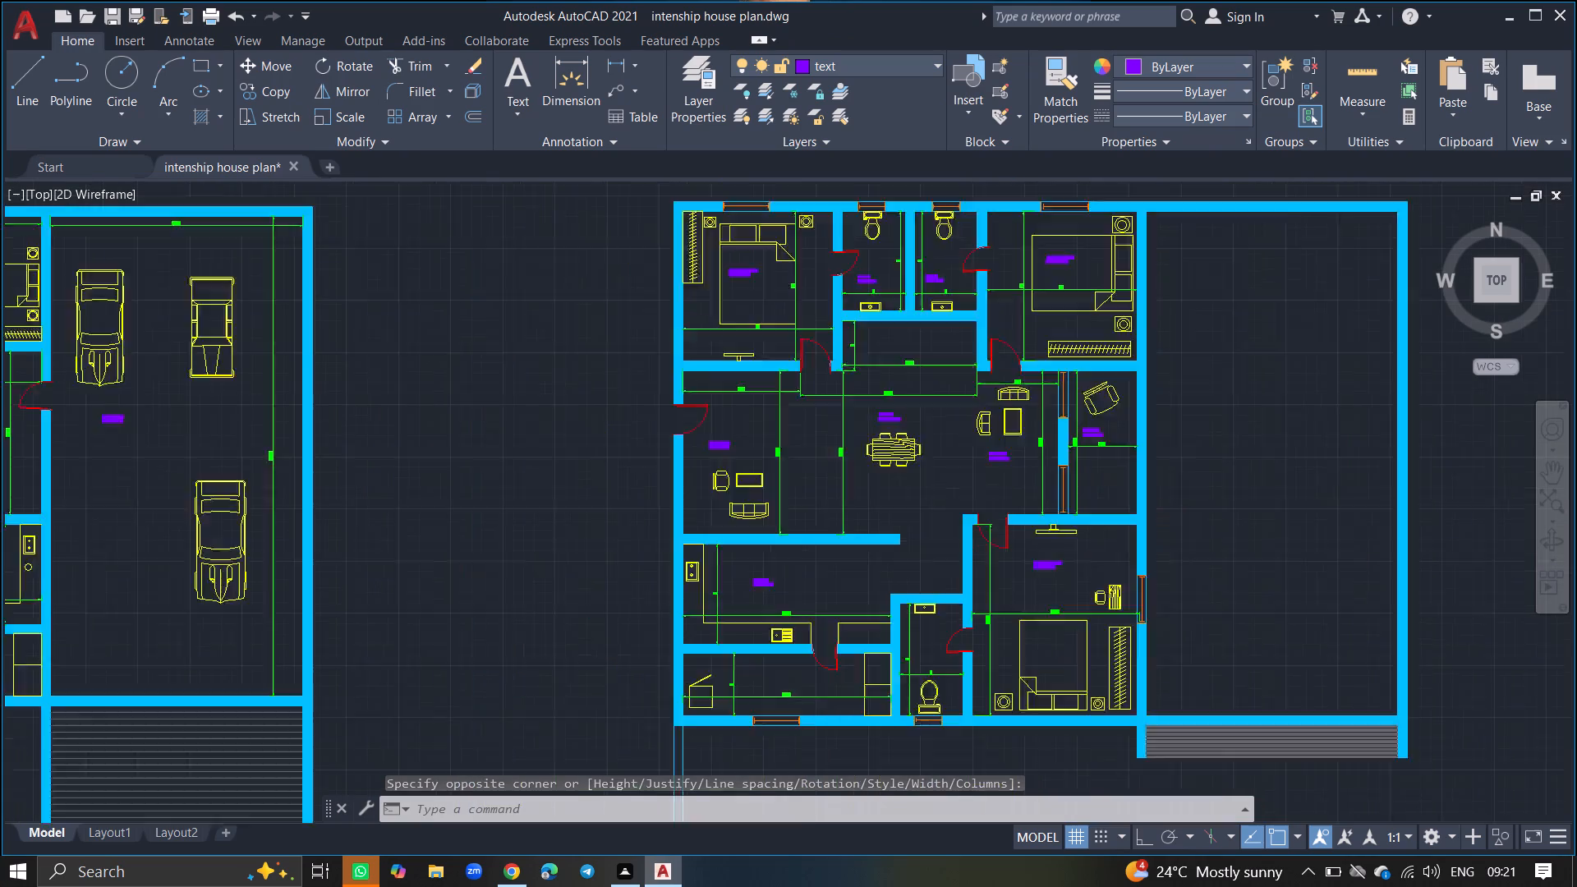
pyautogui.keyDown('ctrl'); pyautogui.scroll(2, 980, 614); pyautogui.keyUp('ctrl')
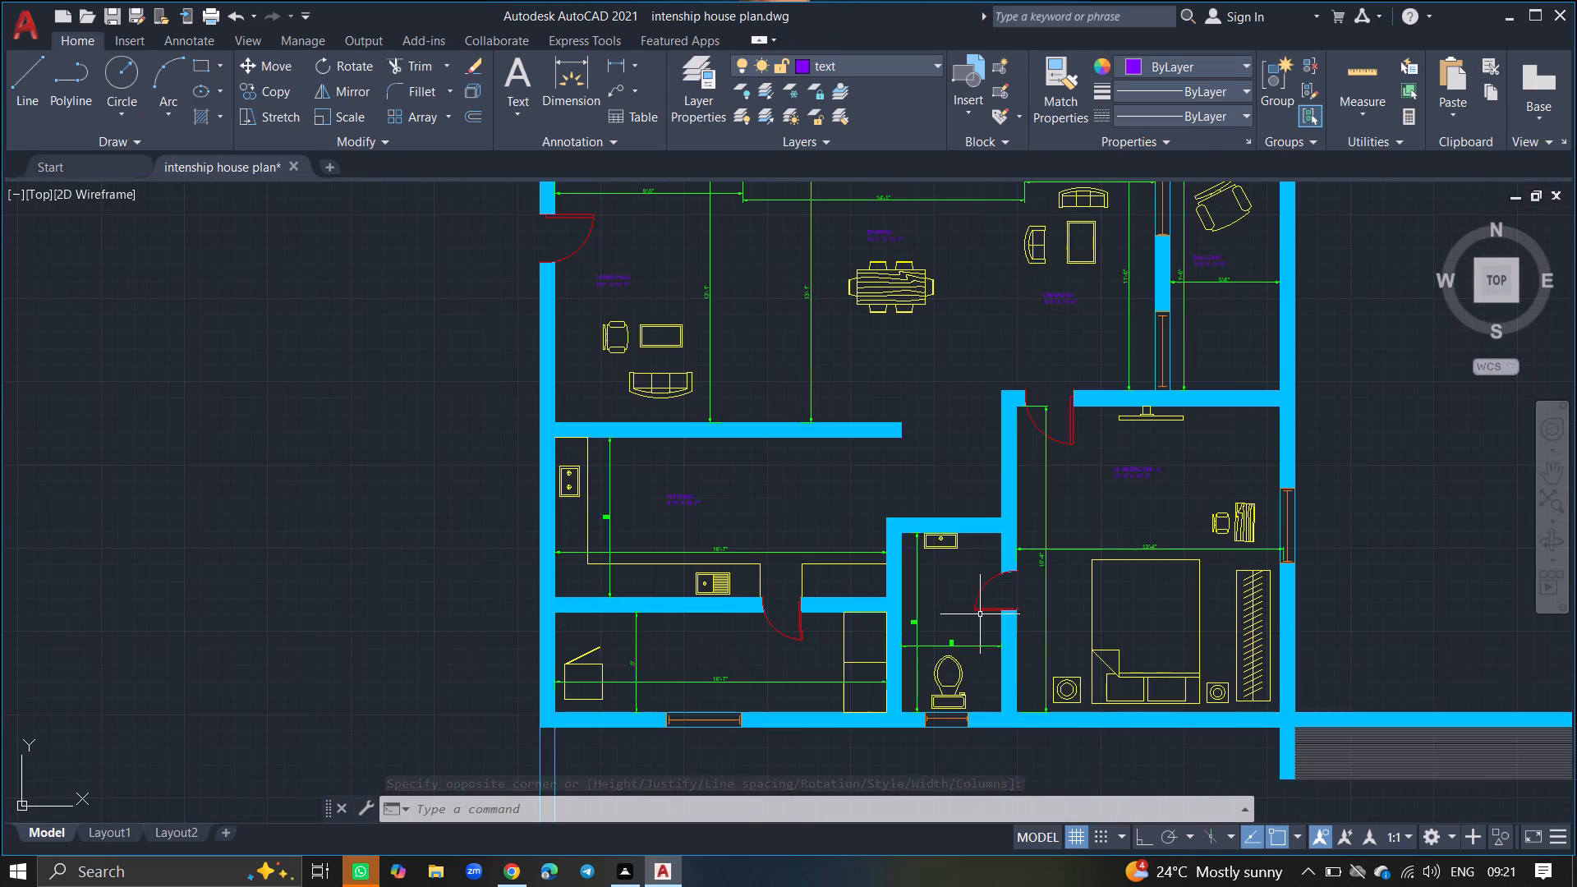
pyautogui.keyDown('ctrl'); pyautogui.scroll(3, 925, 613); pyautogui.keyUp('ctrl')
pyautogui.write('MTEXT')
pyautogui.press('Return')
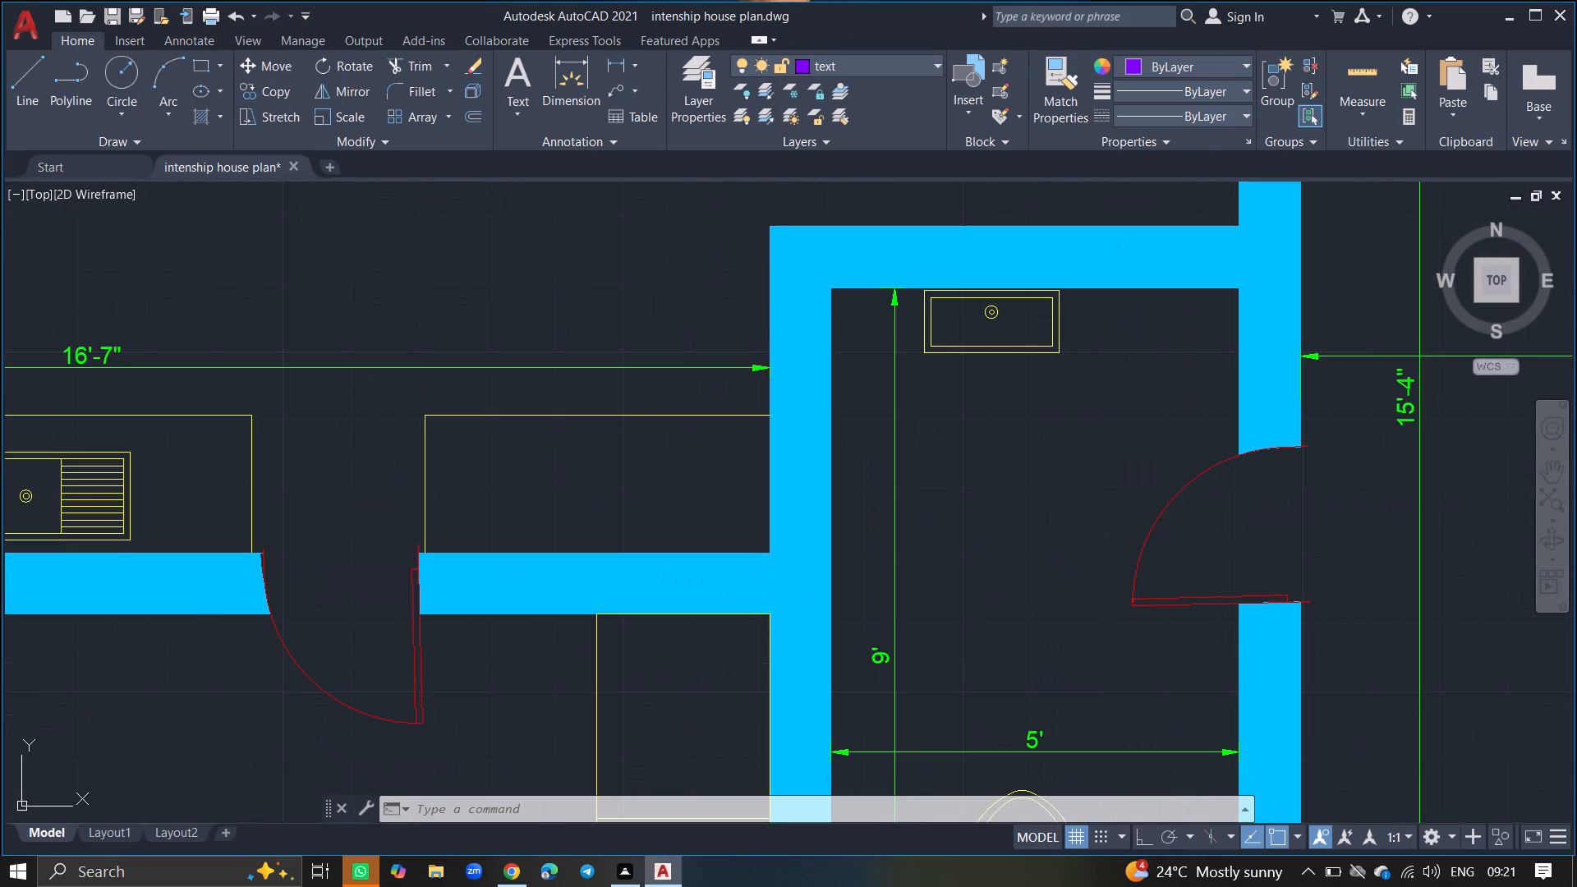
pyautogui.click(931, 434)
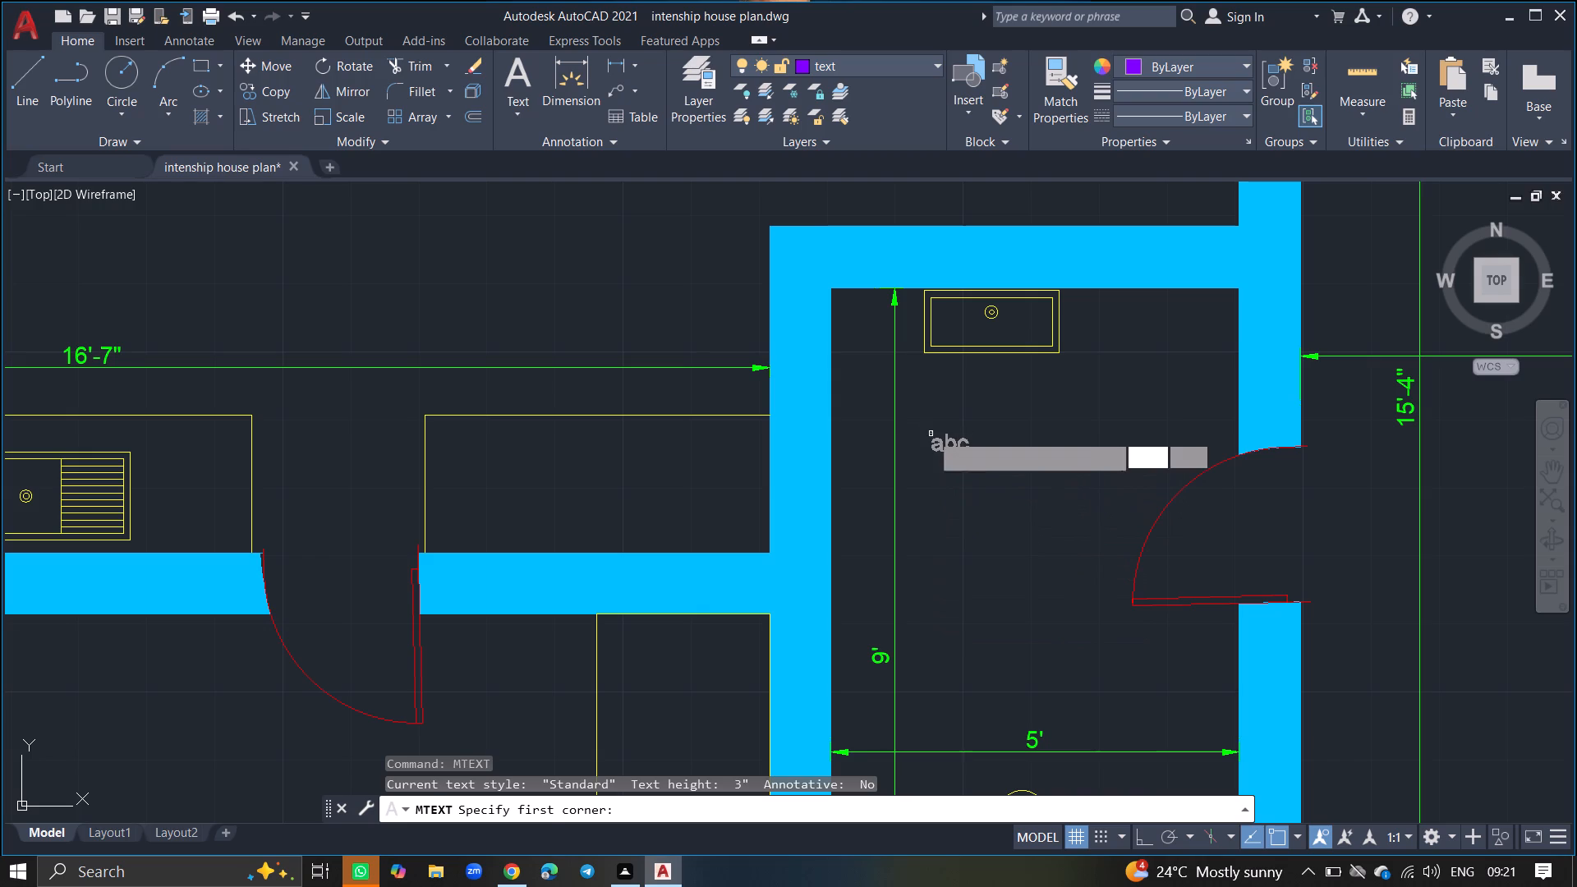
pyautogui.click(1129, 483)
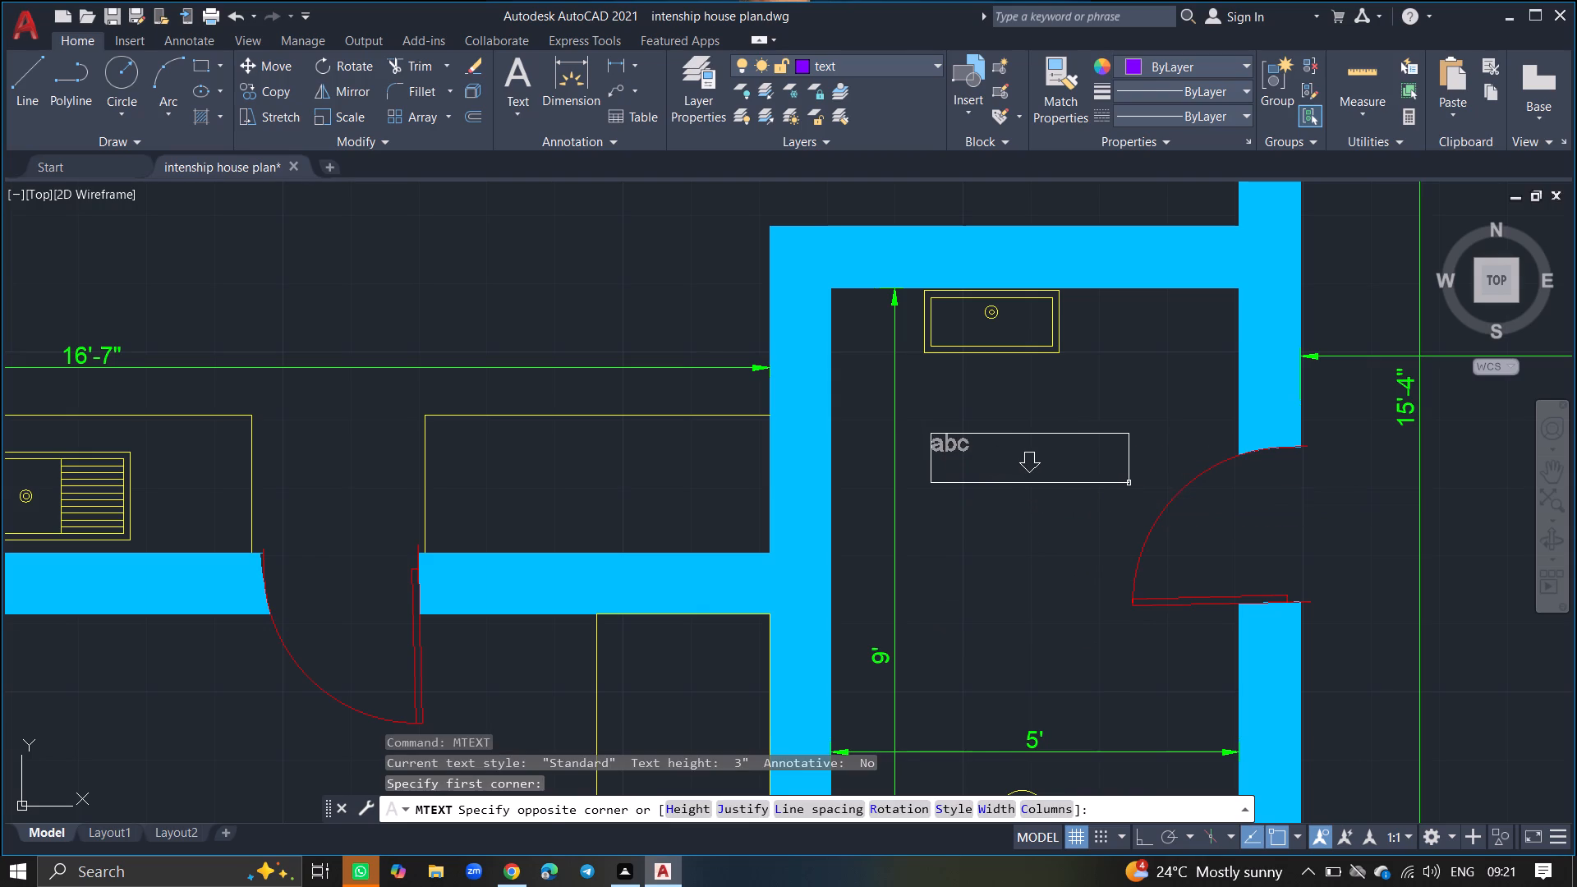
pyautogui.write('TOIL')
pyautogui.write('ET')
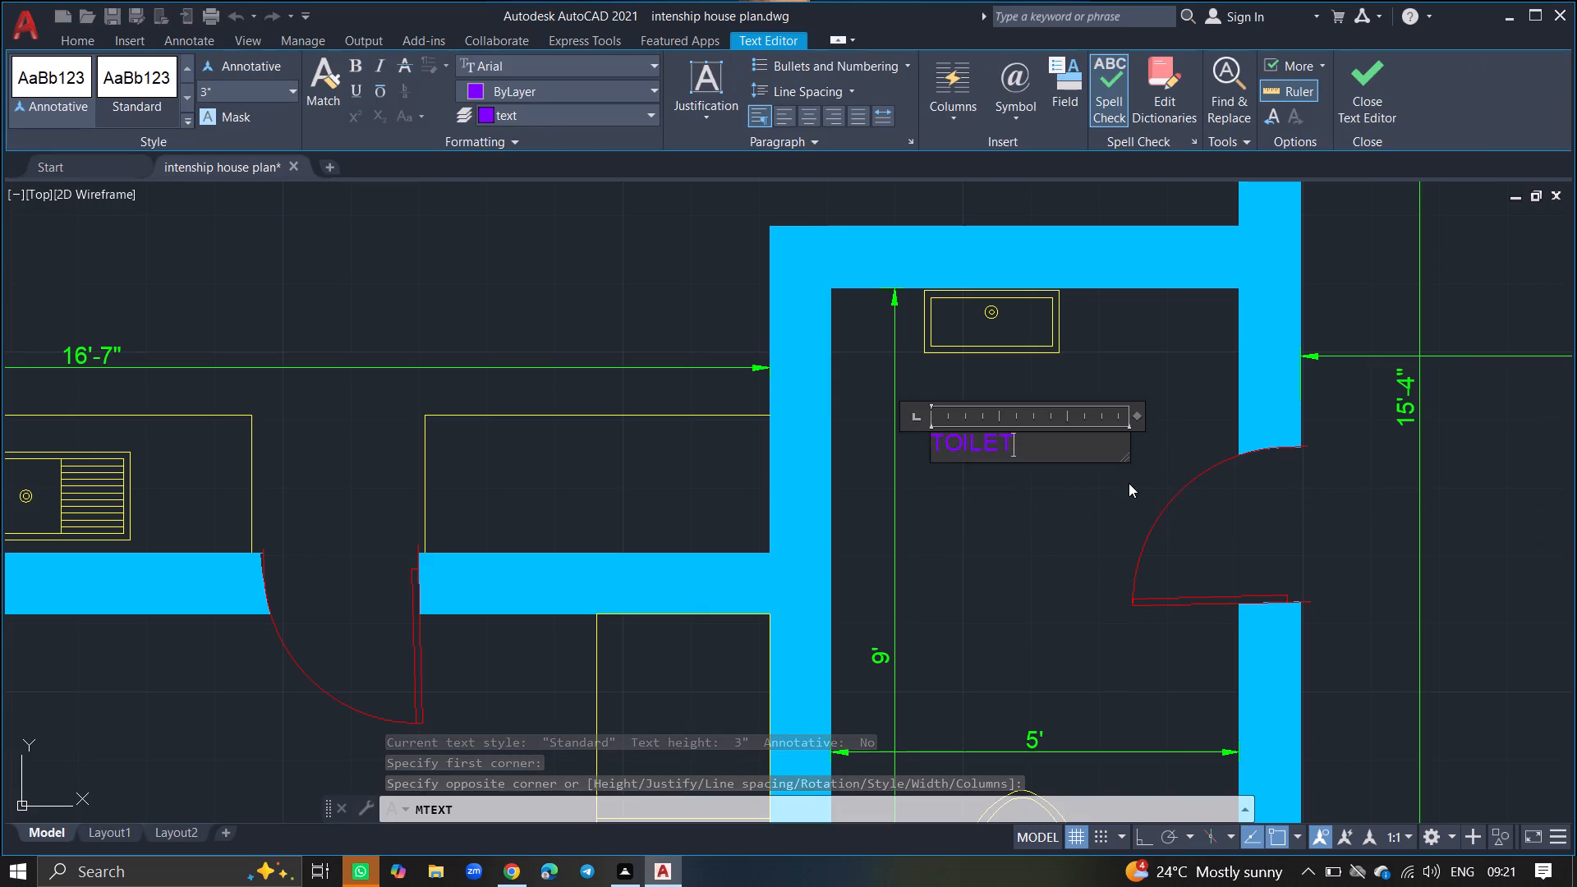
pyautogui.press('space')
# Add the room size "5' 0" X 9' 0"" as a second line of the TOILET label and finish the text.
pyautogui.press('Return')
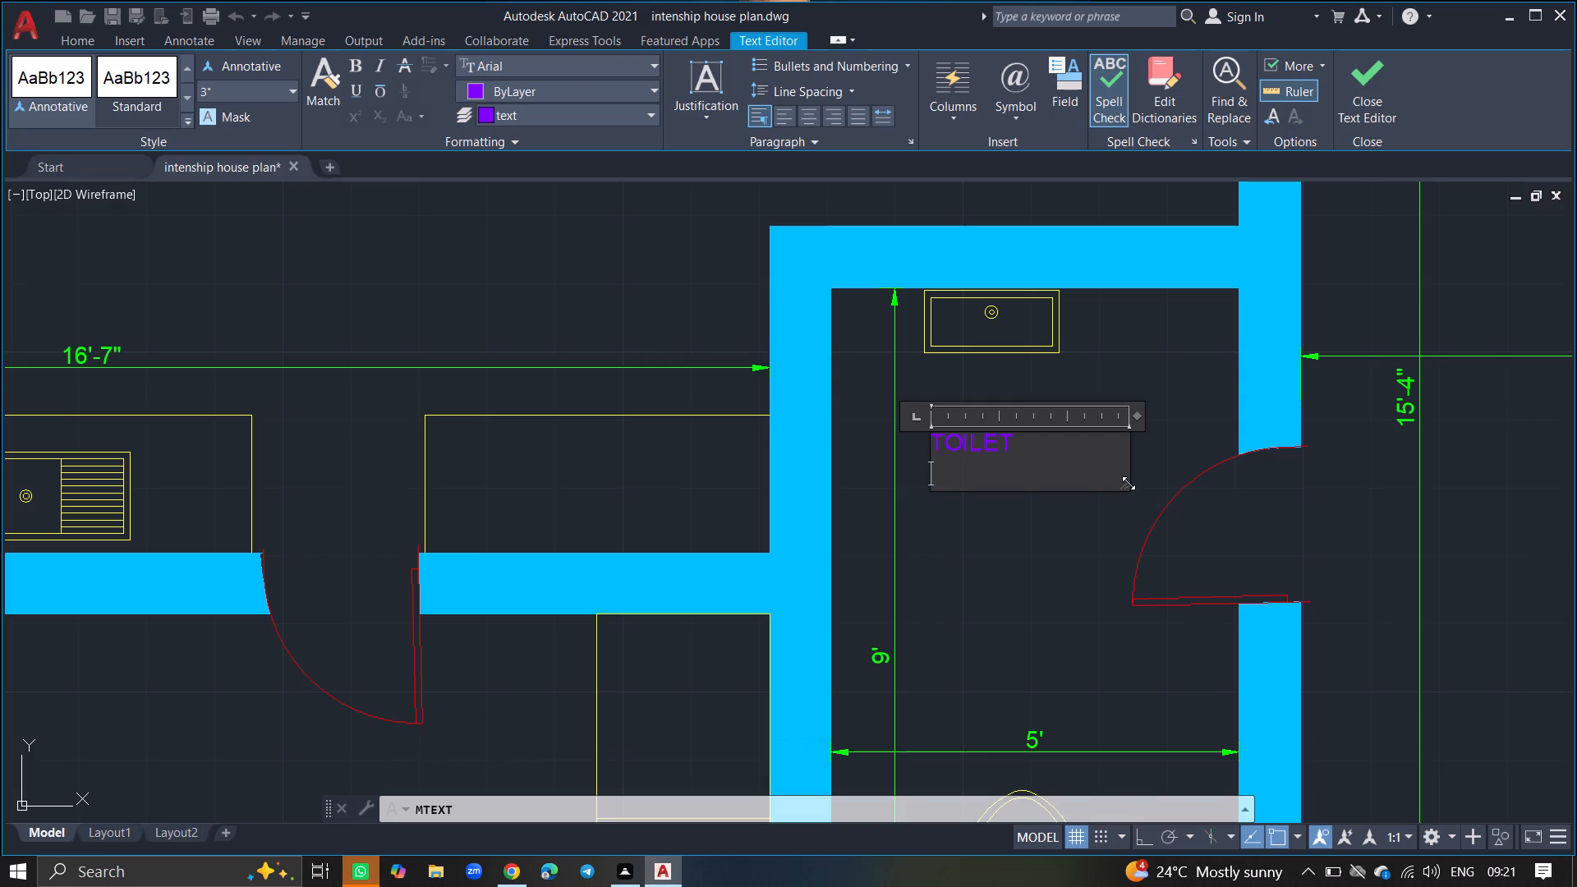
pyautogui.write("5'")
pyautogui.press('space')
pyautogui.write('0"')
pyautogui.press('space')
pyautogui.write('X')
pyautogui.press('space')
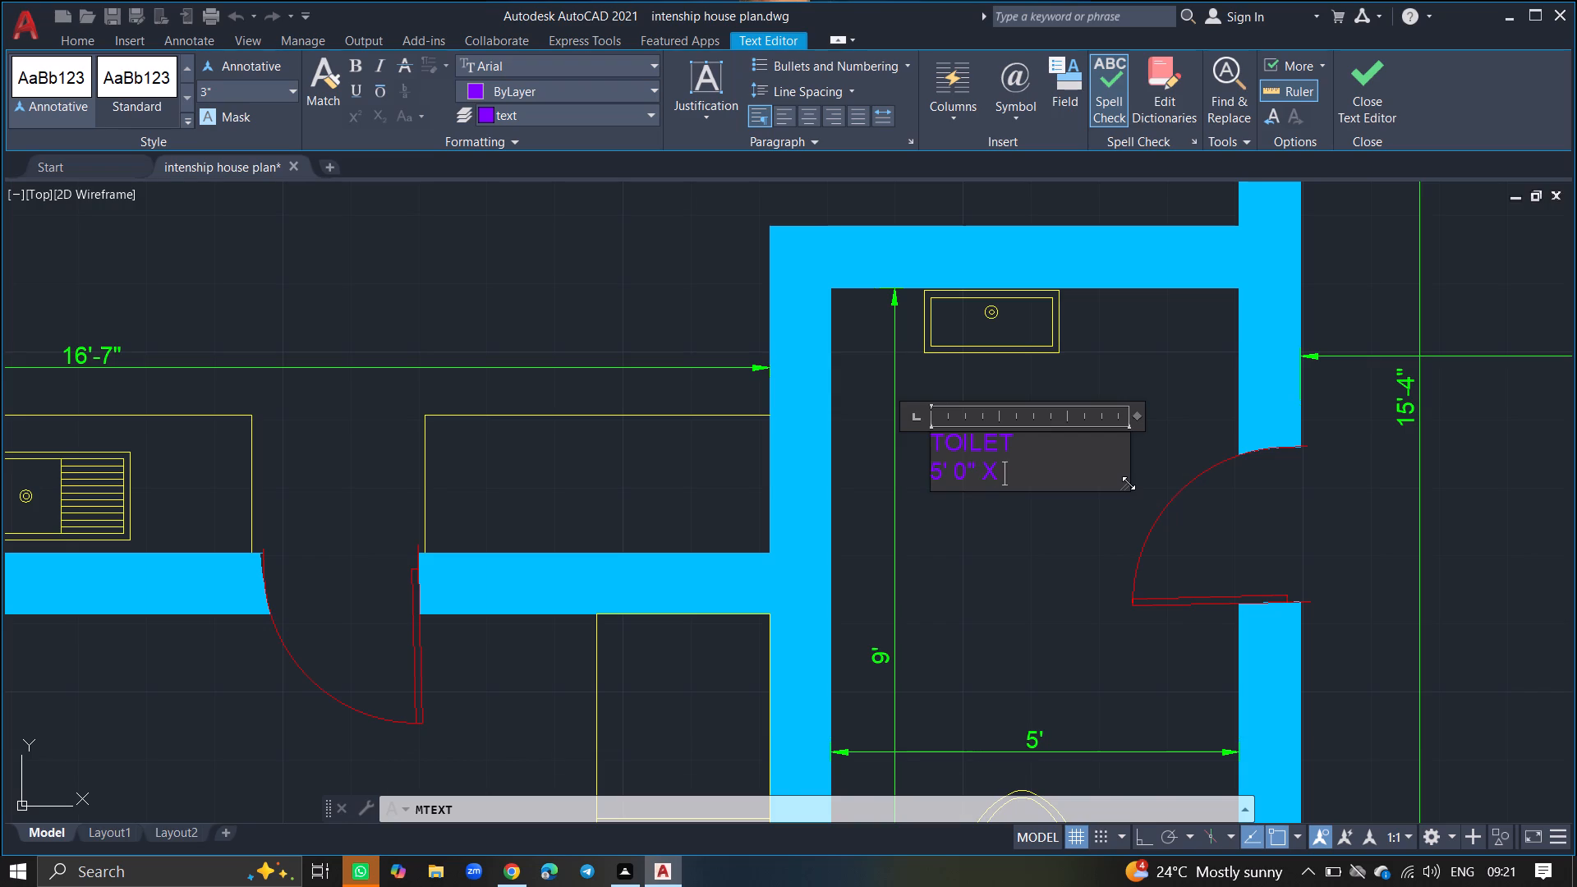
pyautogui.write("9'")
pyautogui.press('space')
pyautogui.write('0"')
pyautogui.click(1065, 550)
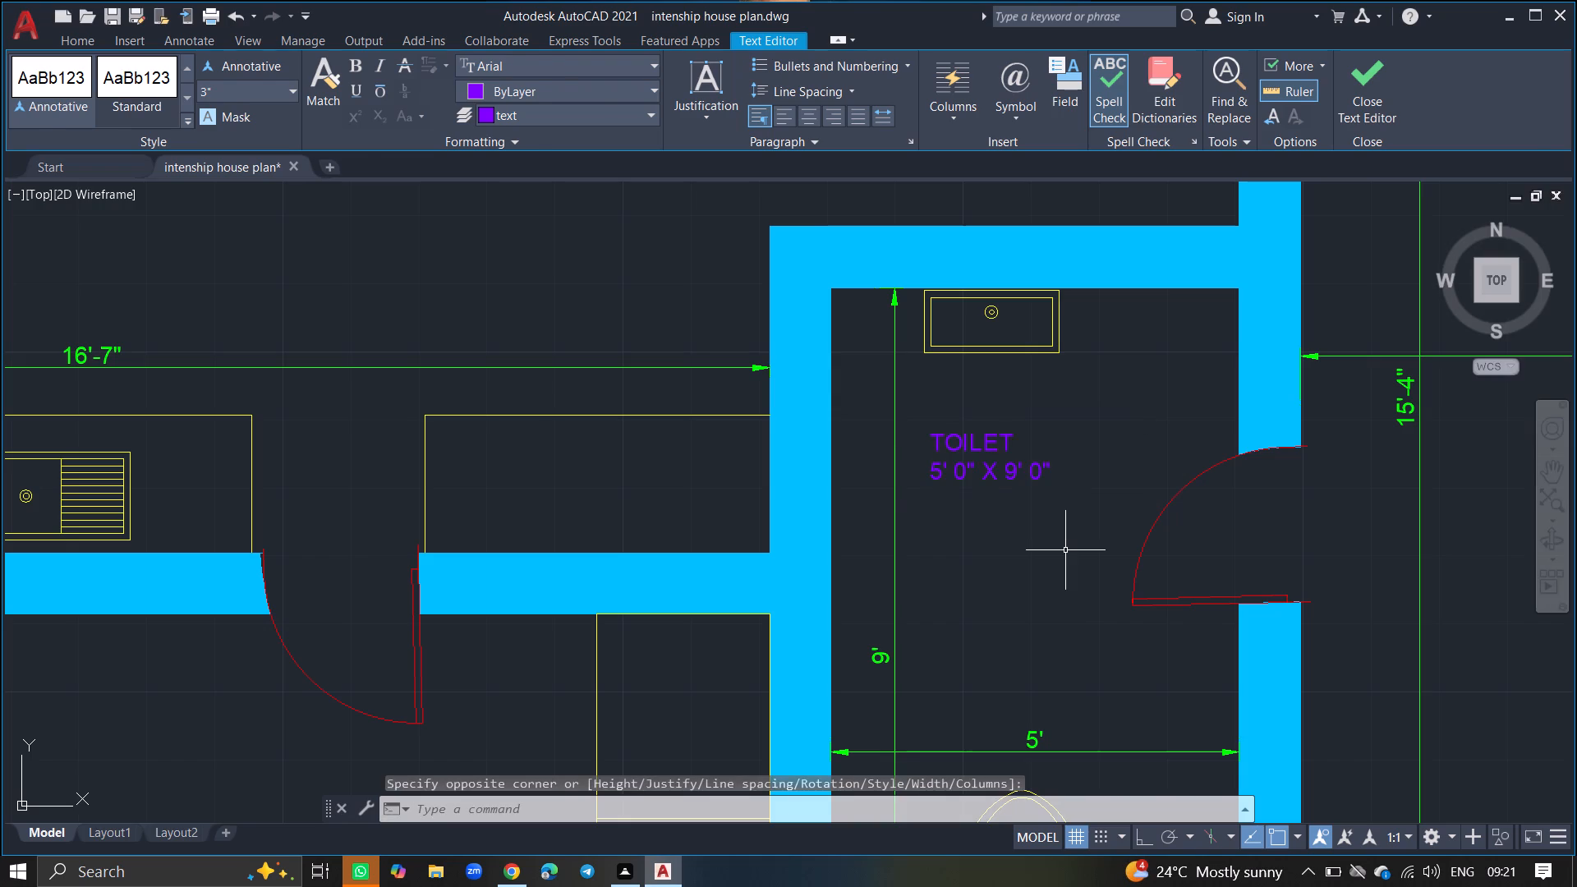
# Place multiline text in the middle of the narrow room south of the kitchen and enter the room name "UTILITY".
pyautogui.keyDown('ctrl'); pyautogui.scroll(-3, 1065, 550); pyautogui.keyUp('ctrl')
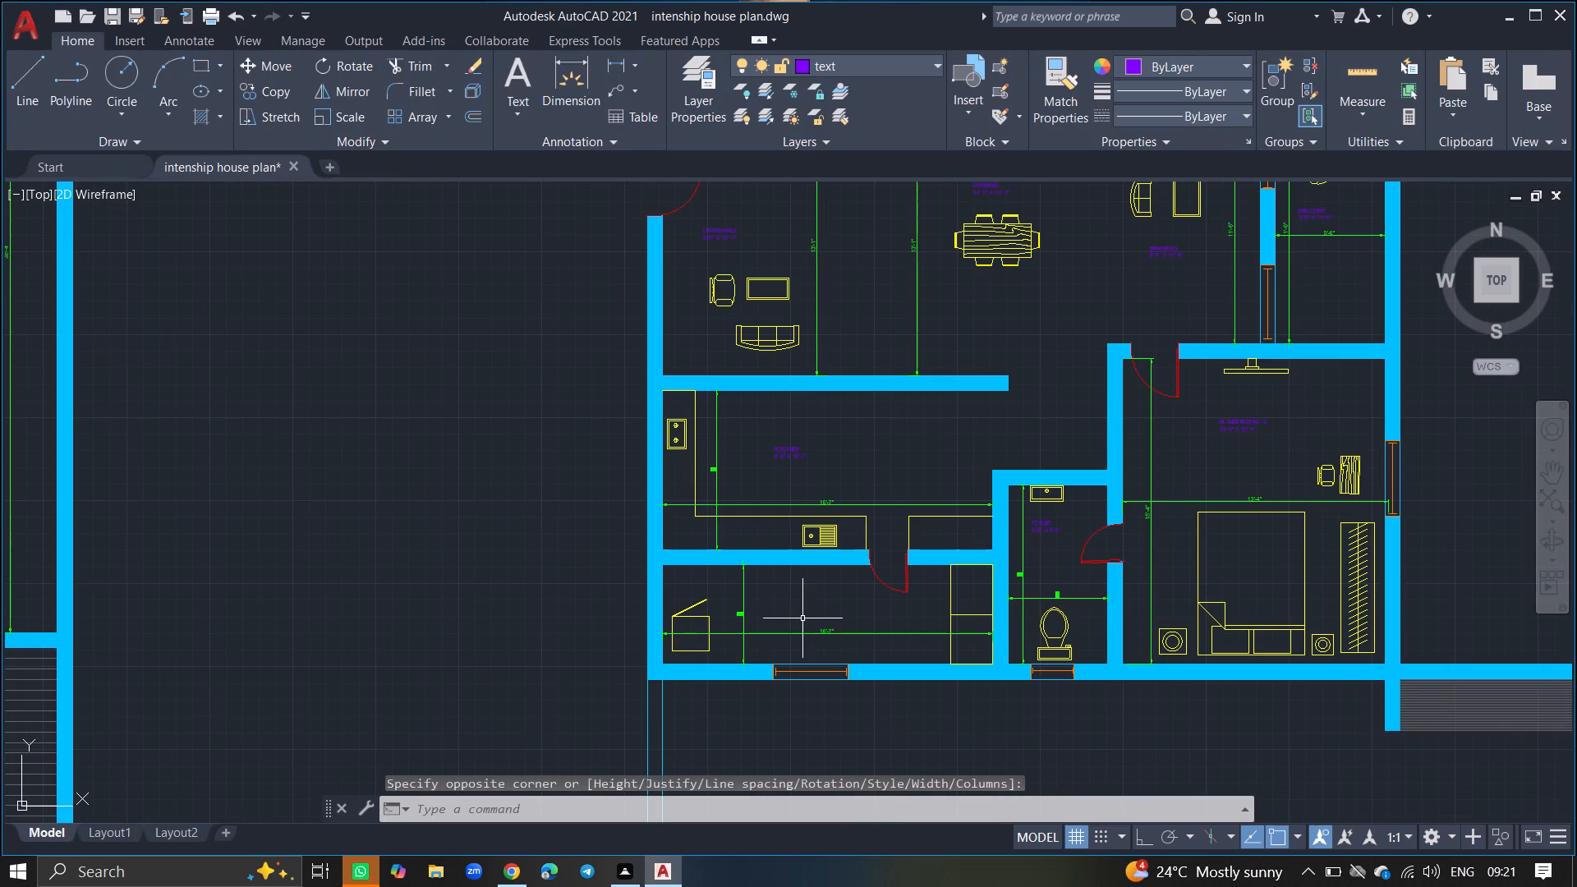
pyautogui.keyDown('ctrl'); pyautogui.scroll(1, 802, 618); pyautogui.keyUp('ctrl')
pyautogui.write('MTEXT')
pyautogui.press('Return')
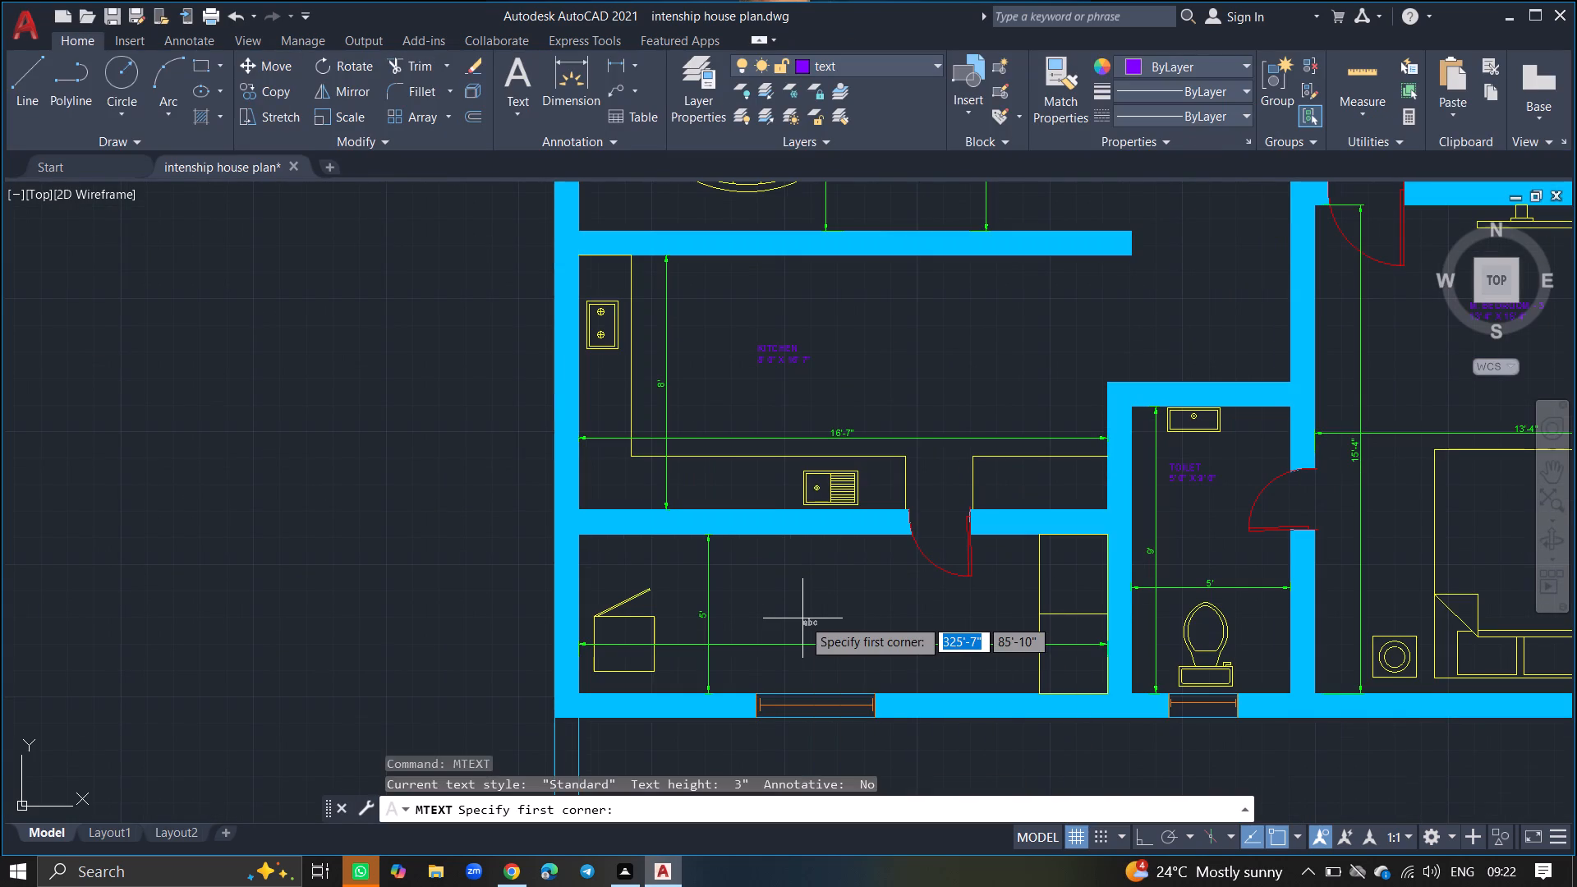
pyautogui.keyDown('ctrl'); pyautogui.scroll(1, 802, 618); pyautogui.keyUp('ctrl')
pyautogui.click(770, 586)
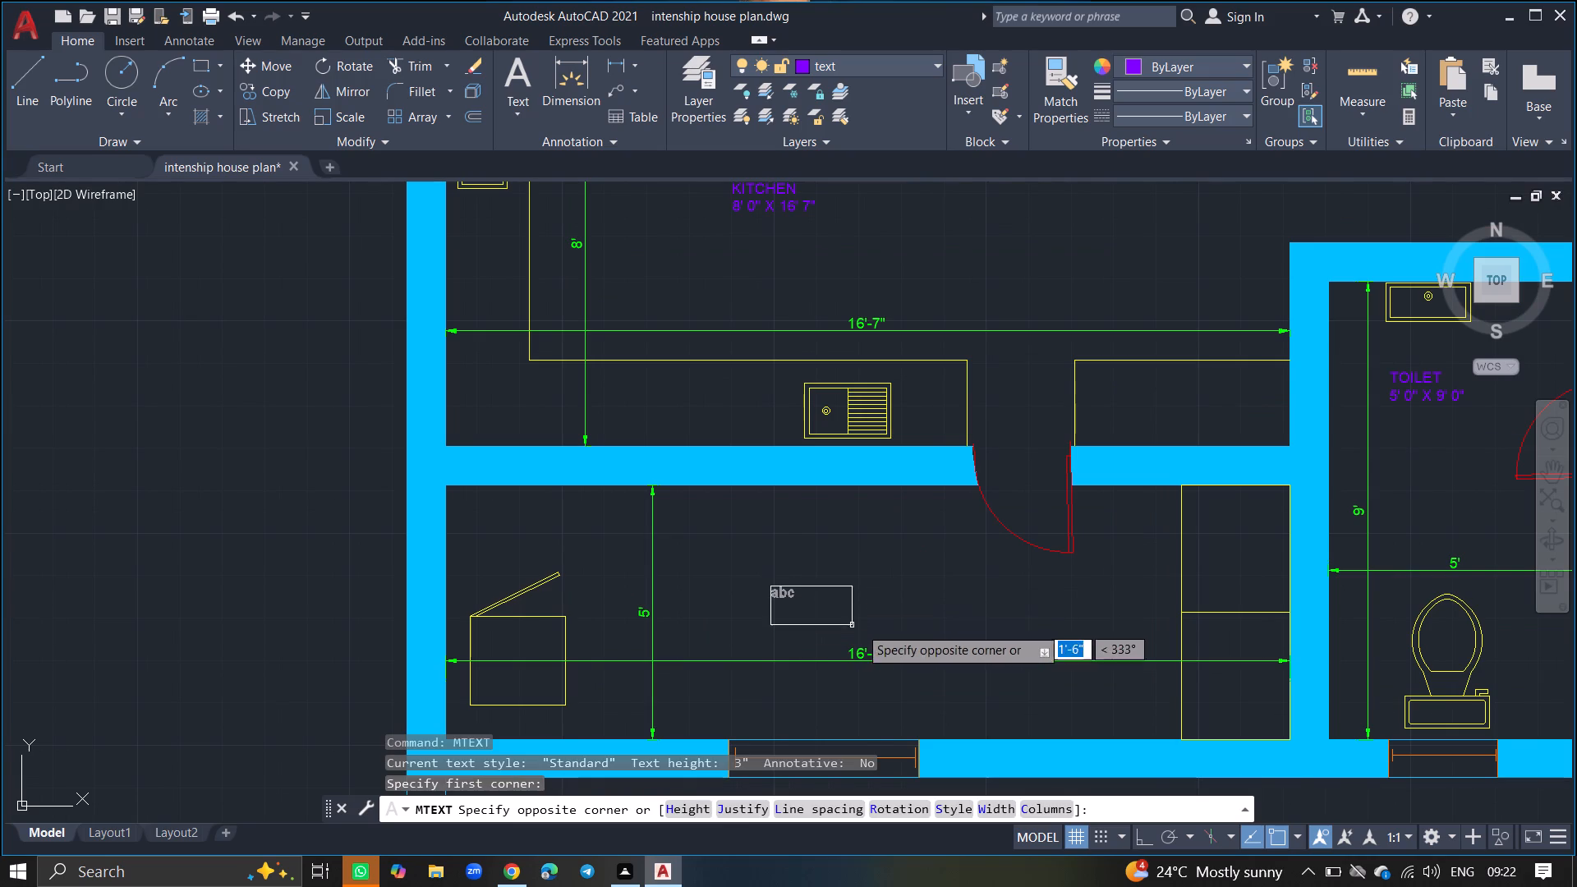
pyautogui.click(917, 623)
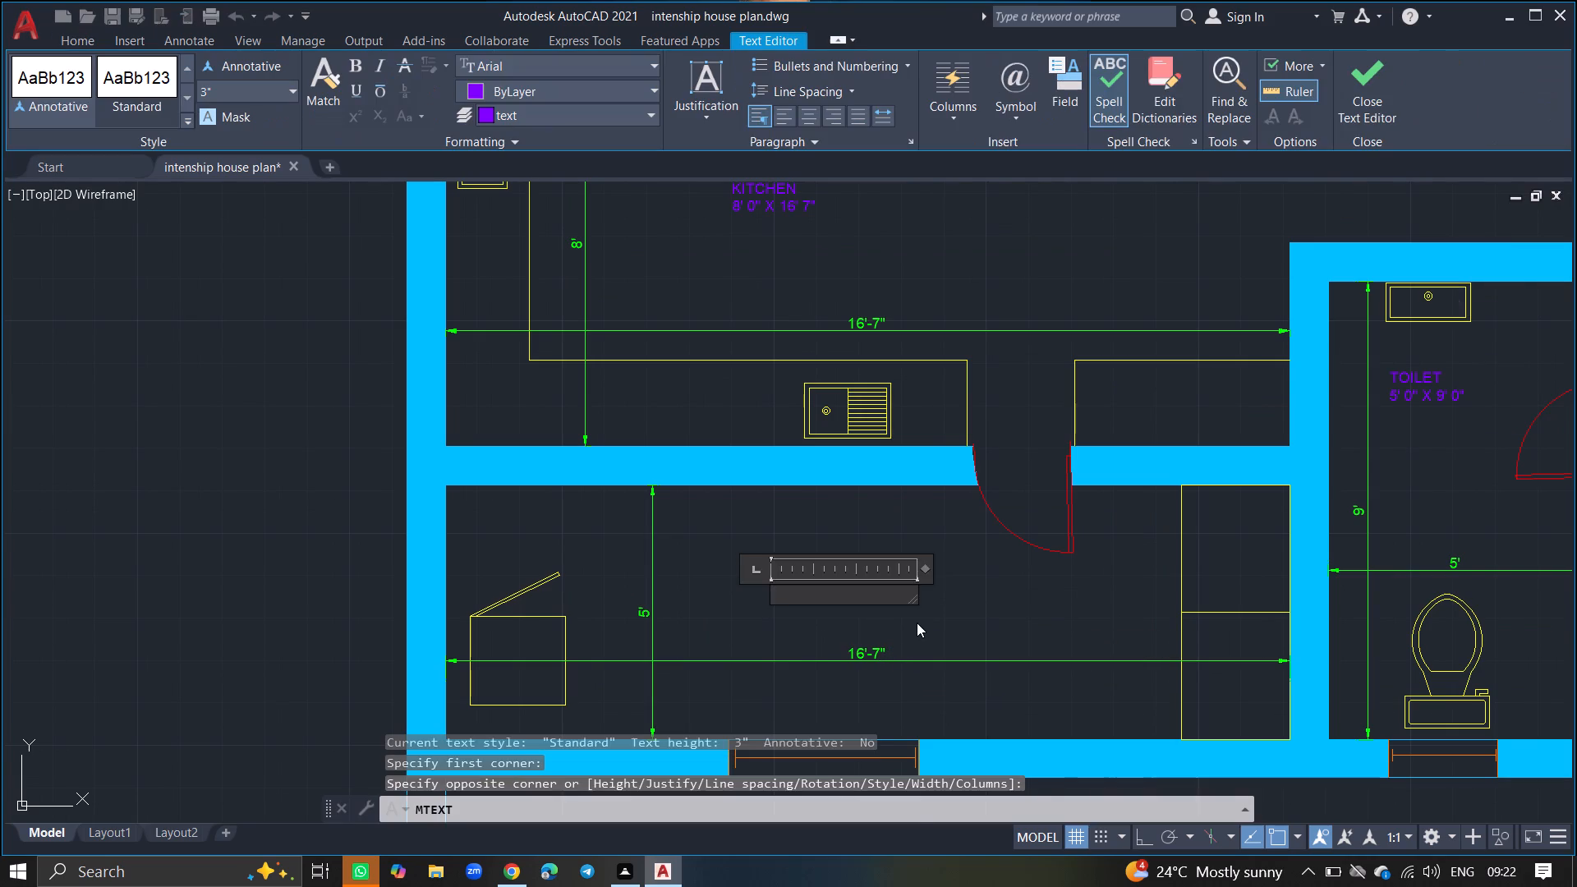
pyautogui.keyDown('ctrl'); pyautogui.scroll(4, 917, 623); pyautogui.keyUp('ctrl')
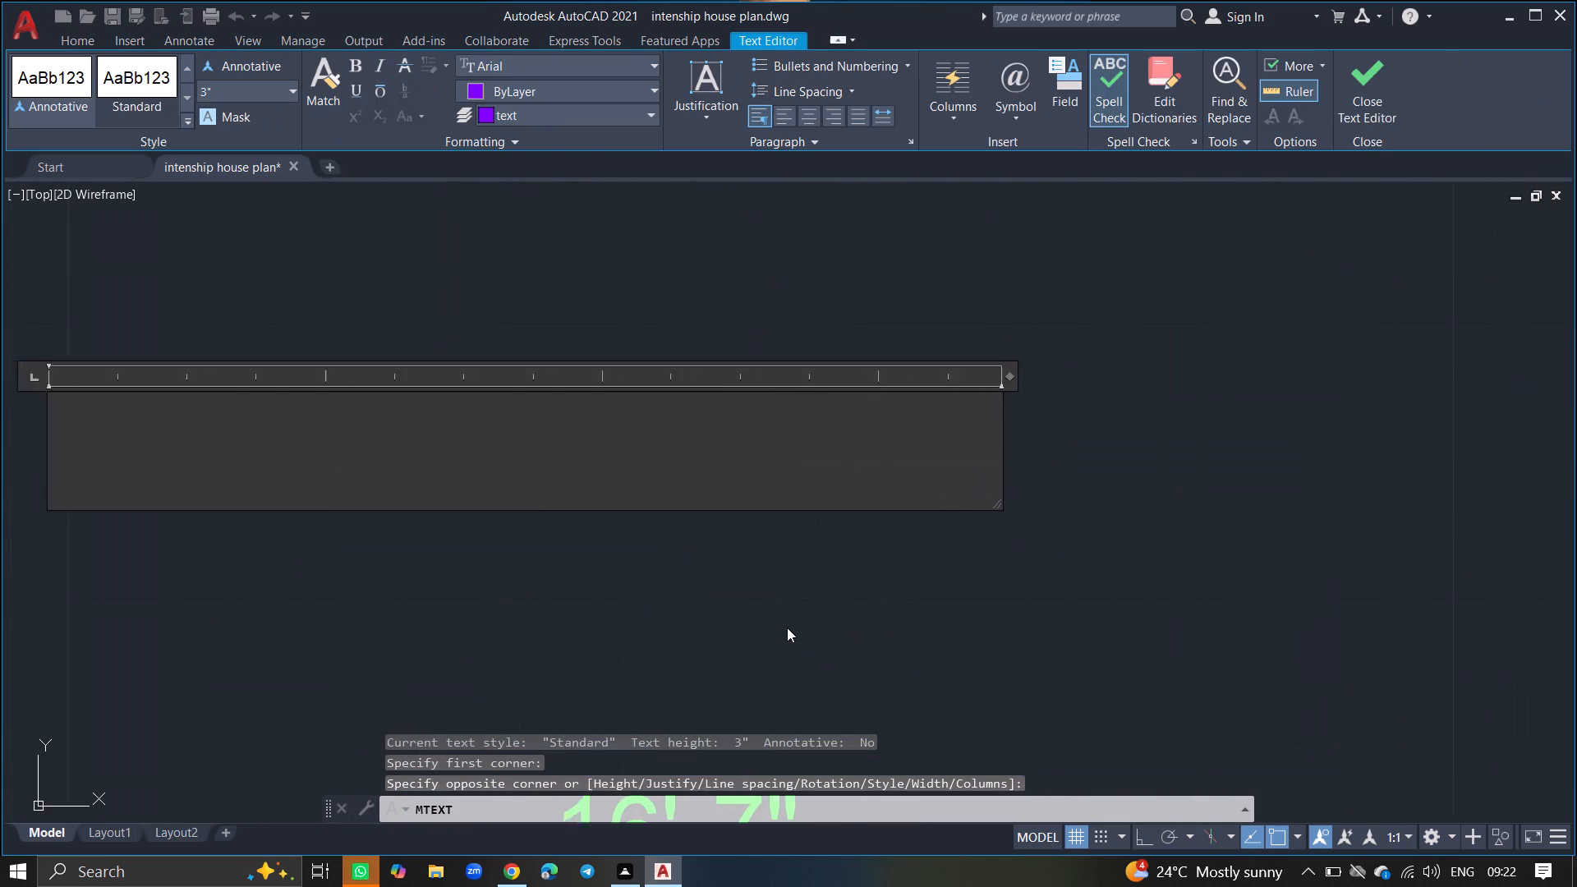
pyautogui.write('UTILI')
pyautogui.write('TY')
pyautogui.press('space')
# Add the room size "16' 7" X 5'" as a second line of the UTILITY label and finish the text.
pyautogui.press('Return')
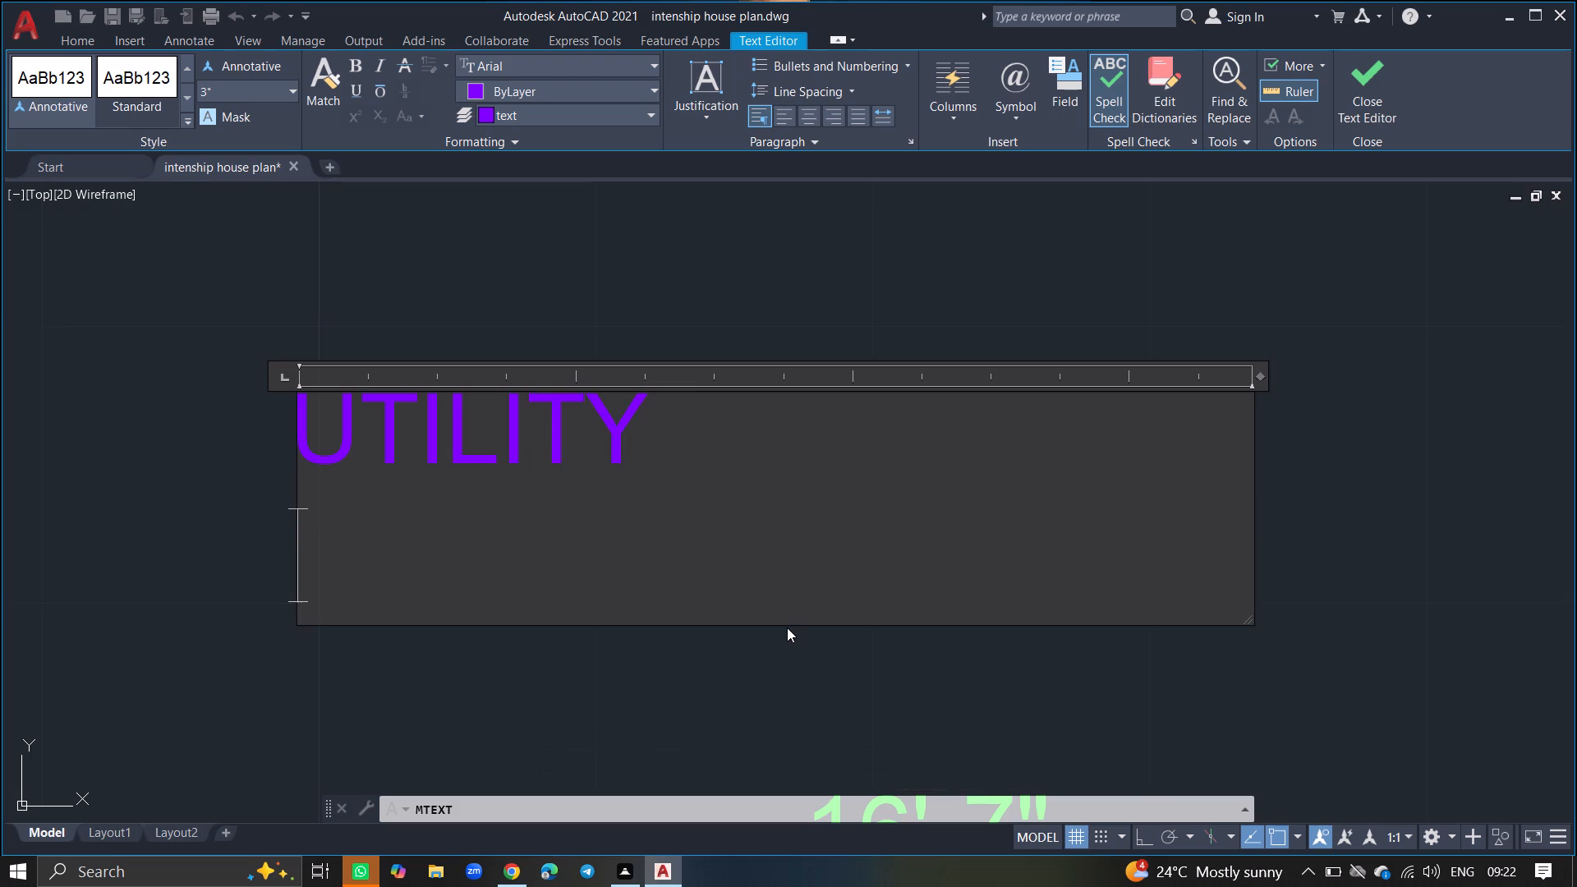
pyautogui.keyDown('ctrl'); pyautogui.scroll(-3, 787, 627); pyautogui.keyUp('ctrl')
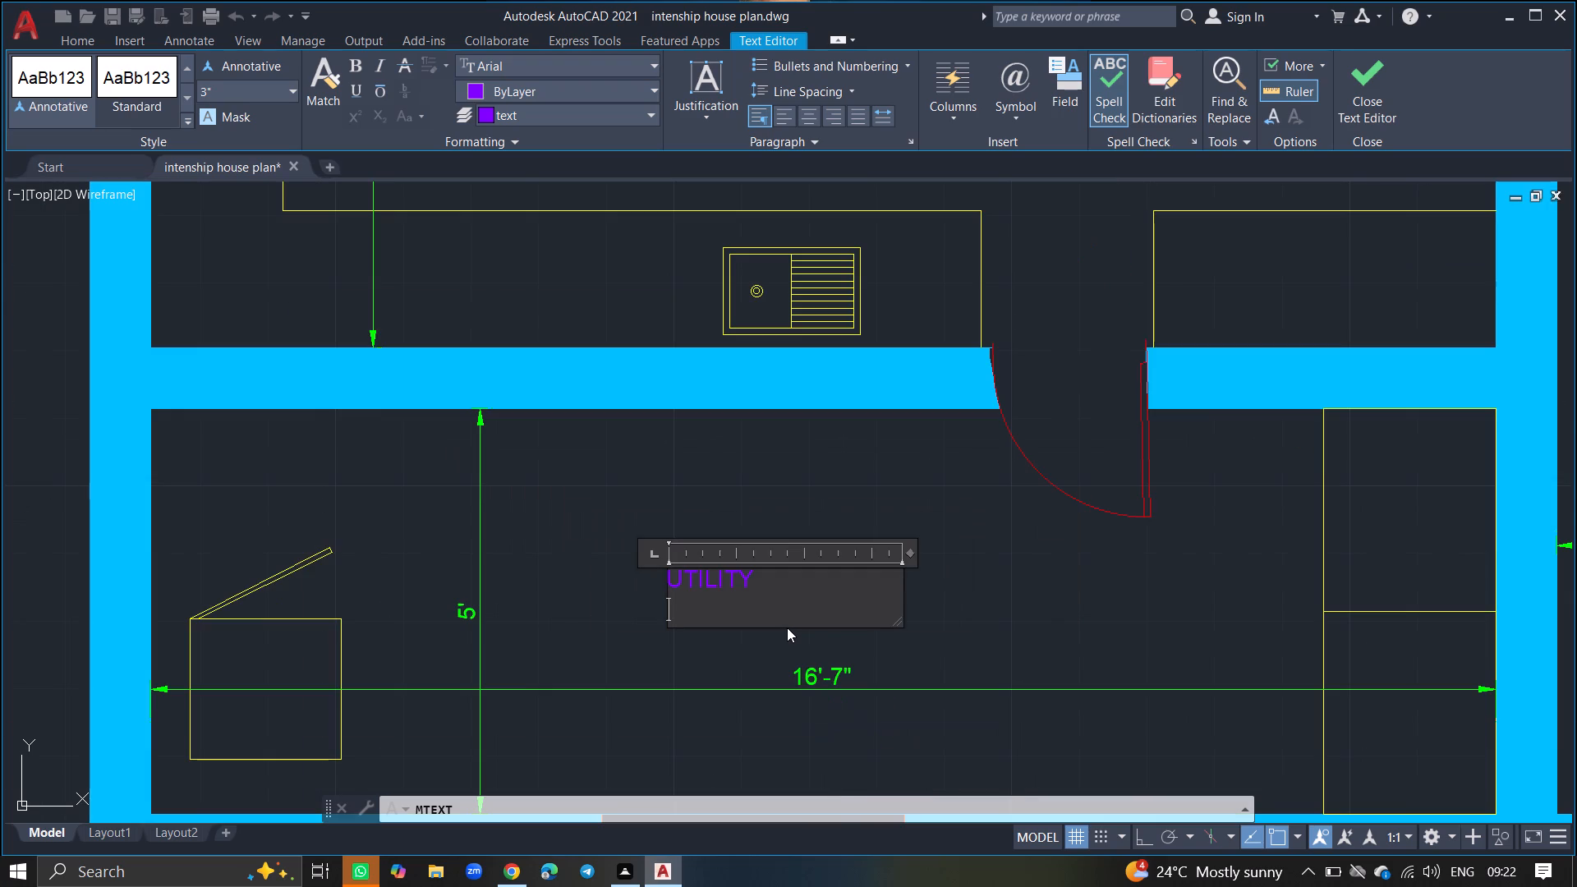
pyautogui.press('1')
pyautogui.write("6'")
pyautogui.press('space')
pyautogui.press('7')
pyautogui.write('"')
pyautogui.press('space')
pyautogui.write('X')
pyautogui.press('space')
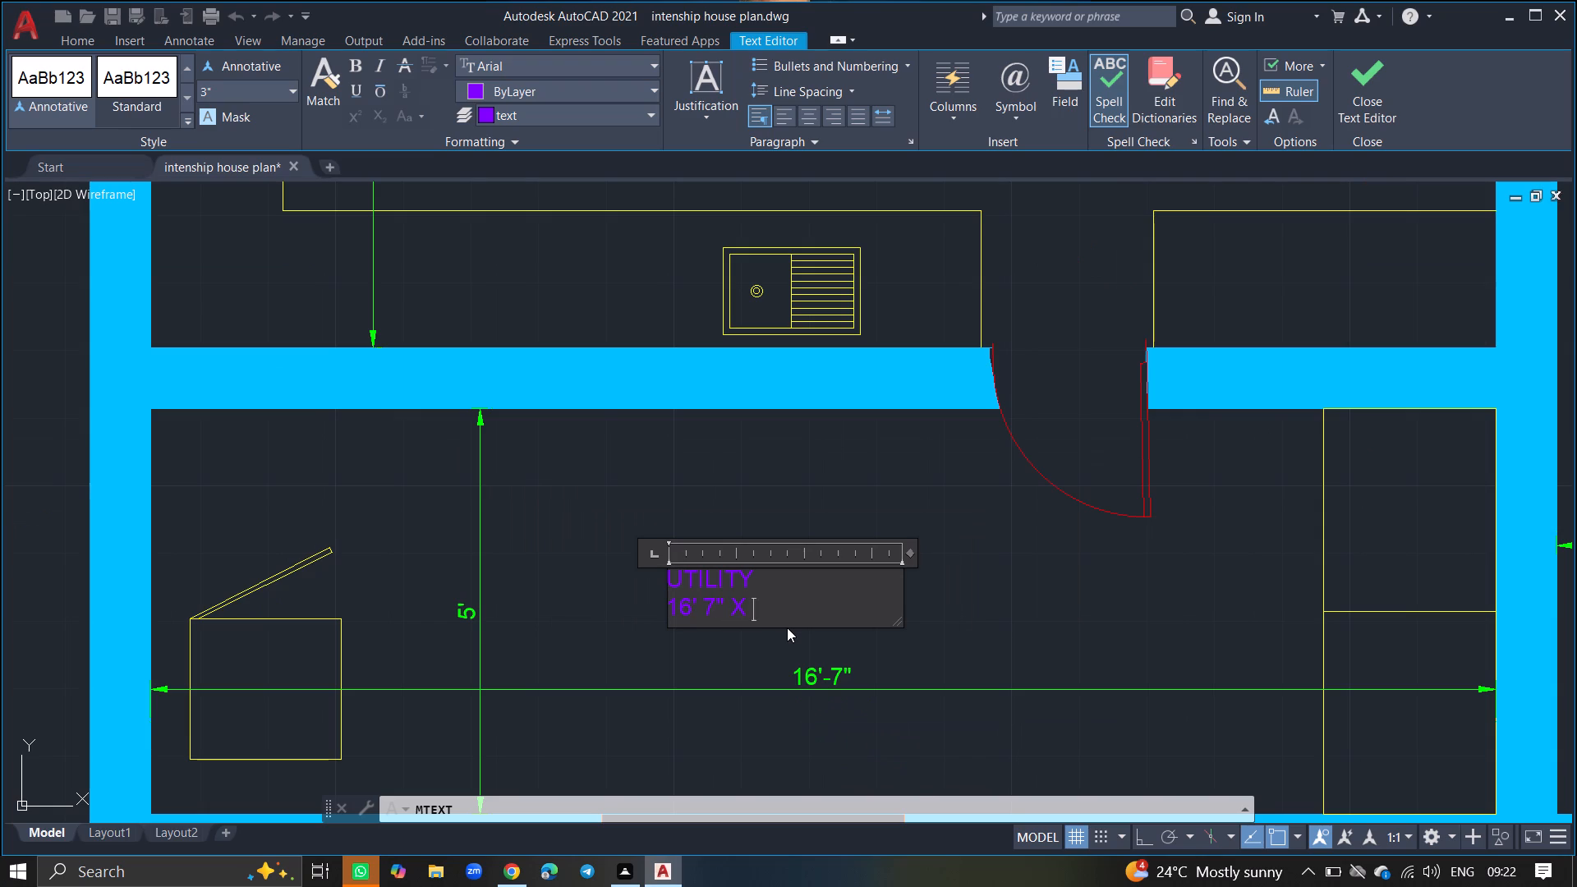
pyautogui.write("5'")
pyautogui.click(909, 650)
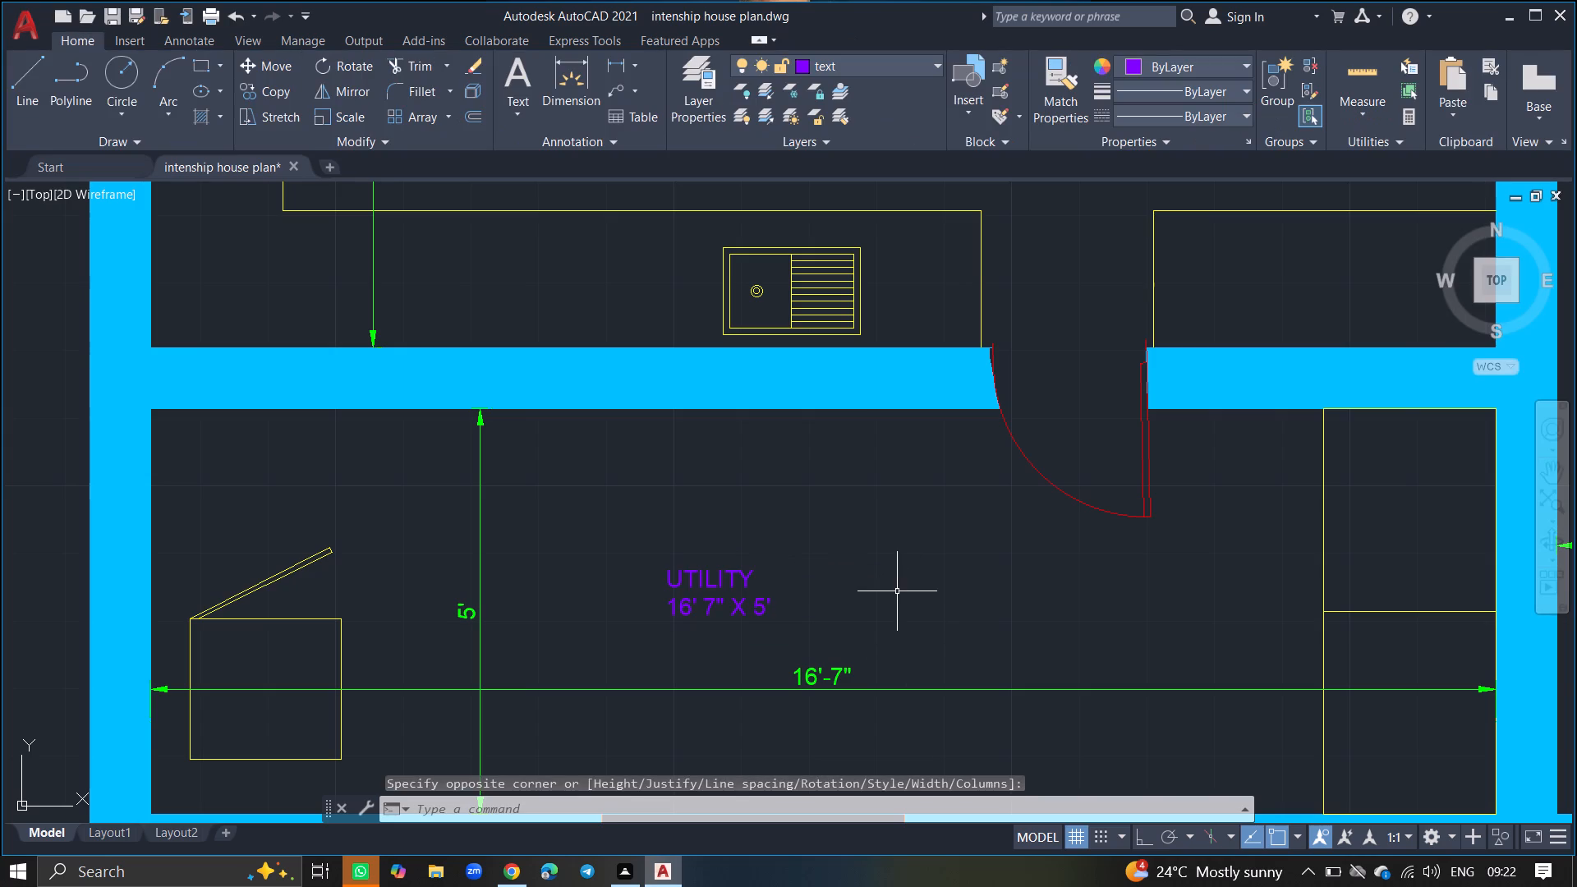
# Make the dimensions layer current.
pyautogui.keyDown('ctrl'); pyautogui.scroll(-5, 895, 591); pyautogui.keyUp('ctrl')
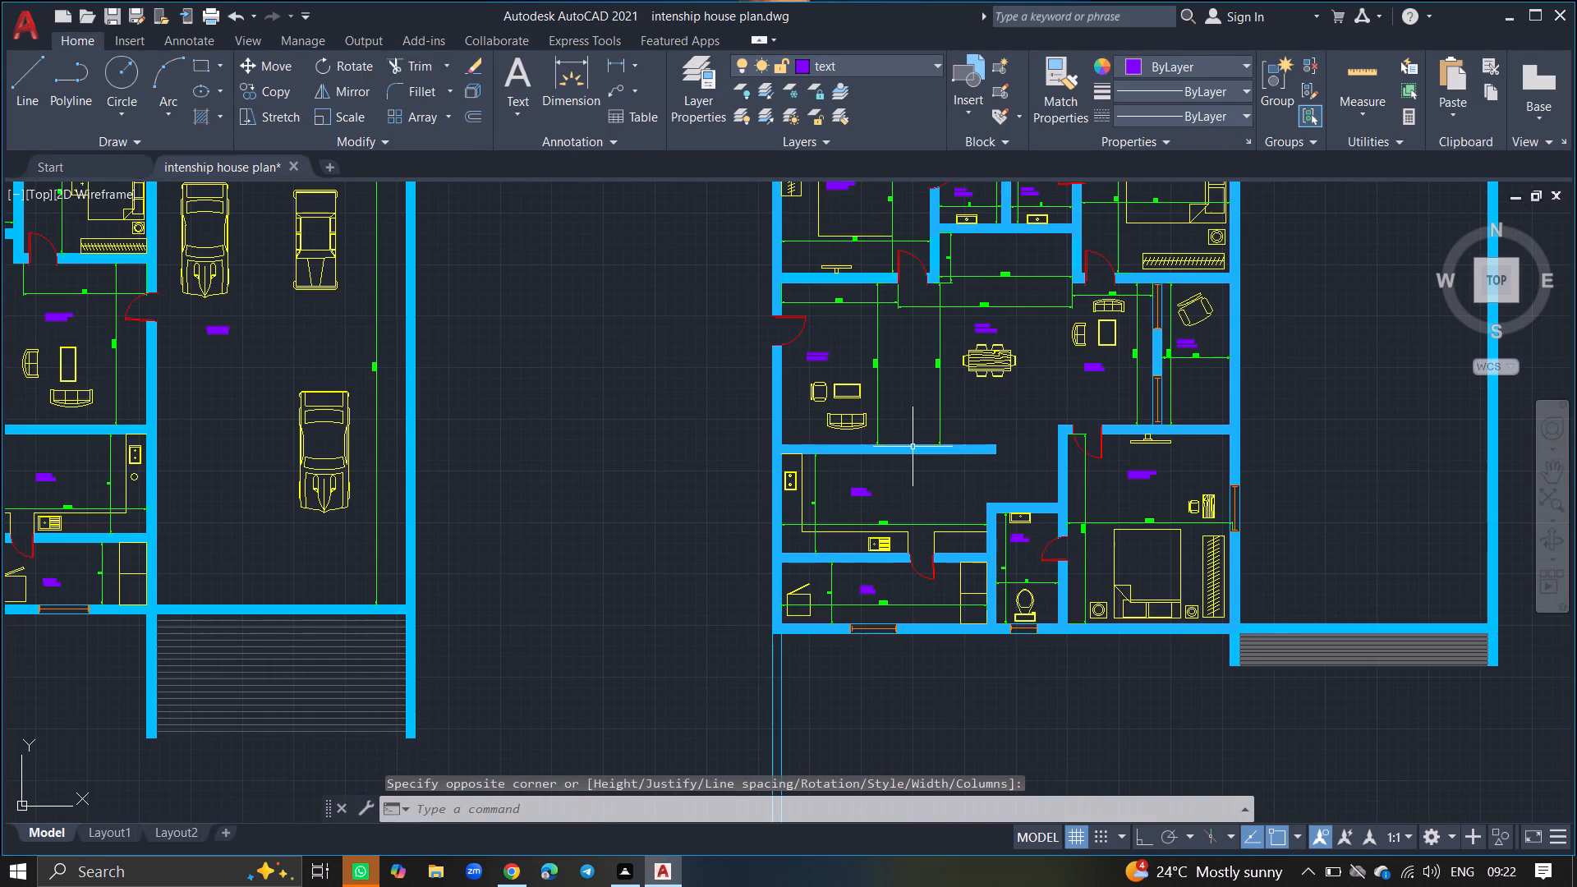
pyautogui.keyDown('ctrl'); pyautogui.scroll(-2, 946, 457); pyautogui.keyUp('ctrl')
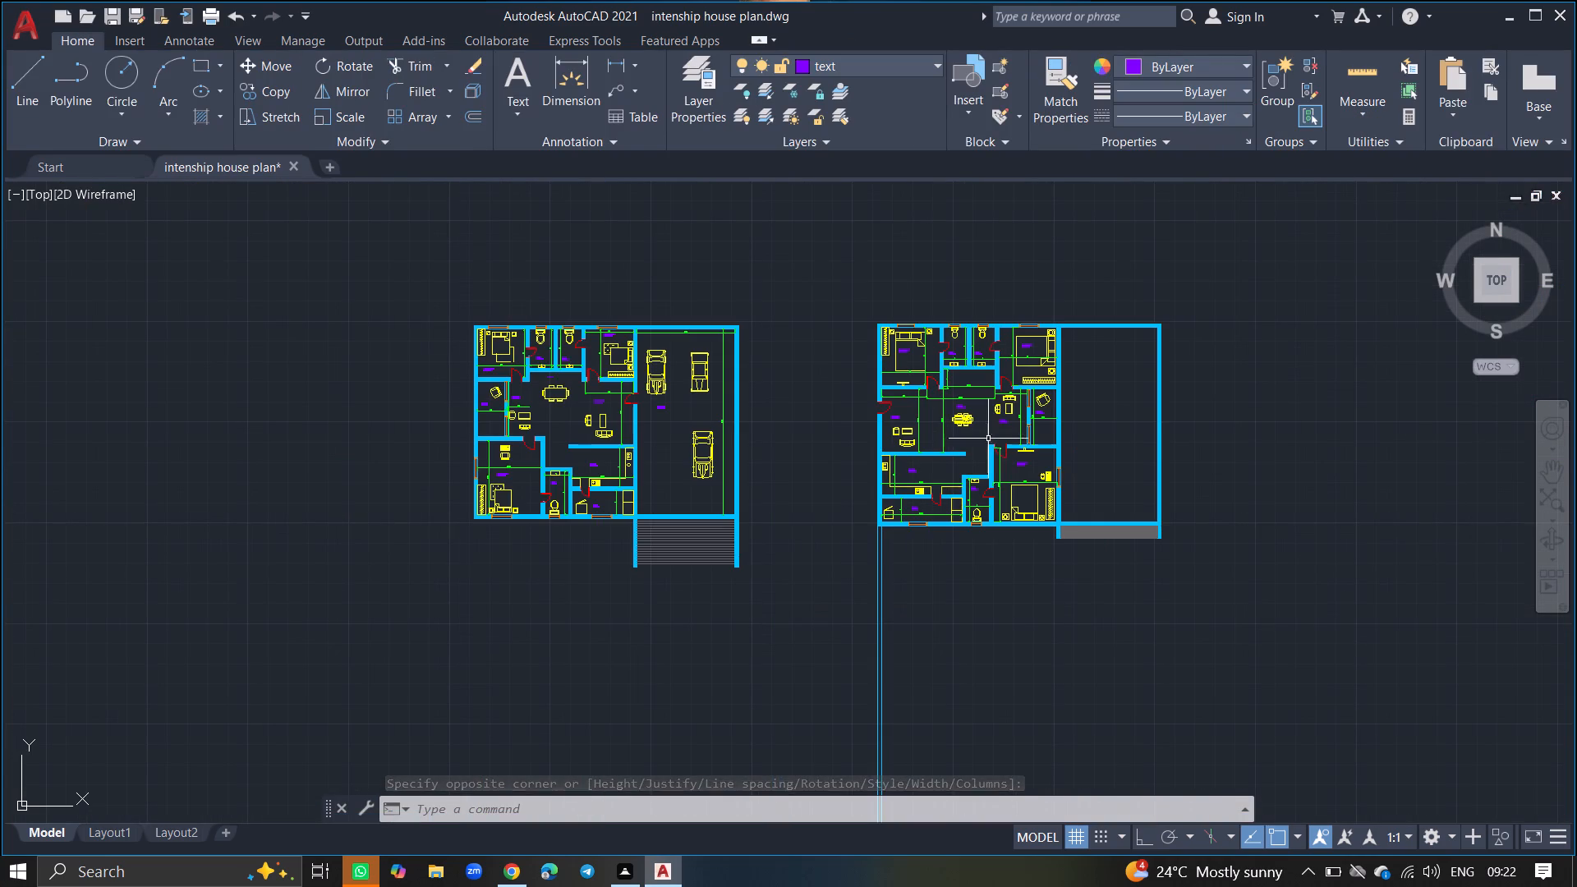
pyautogui.keyDown('ctrl'); pyautogui.scroll(7, 1106, 390); pyautogui.keyUp('ctrl')
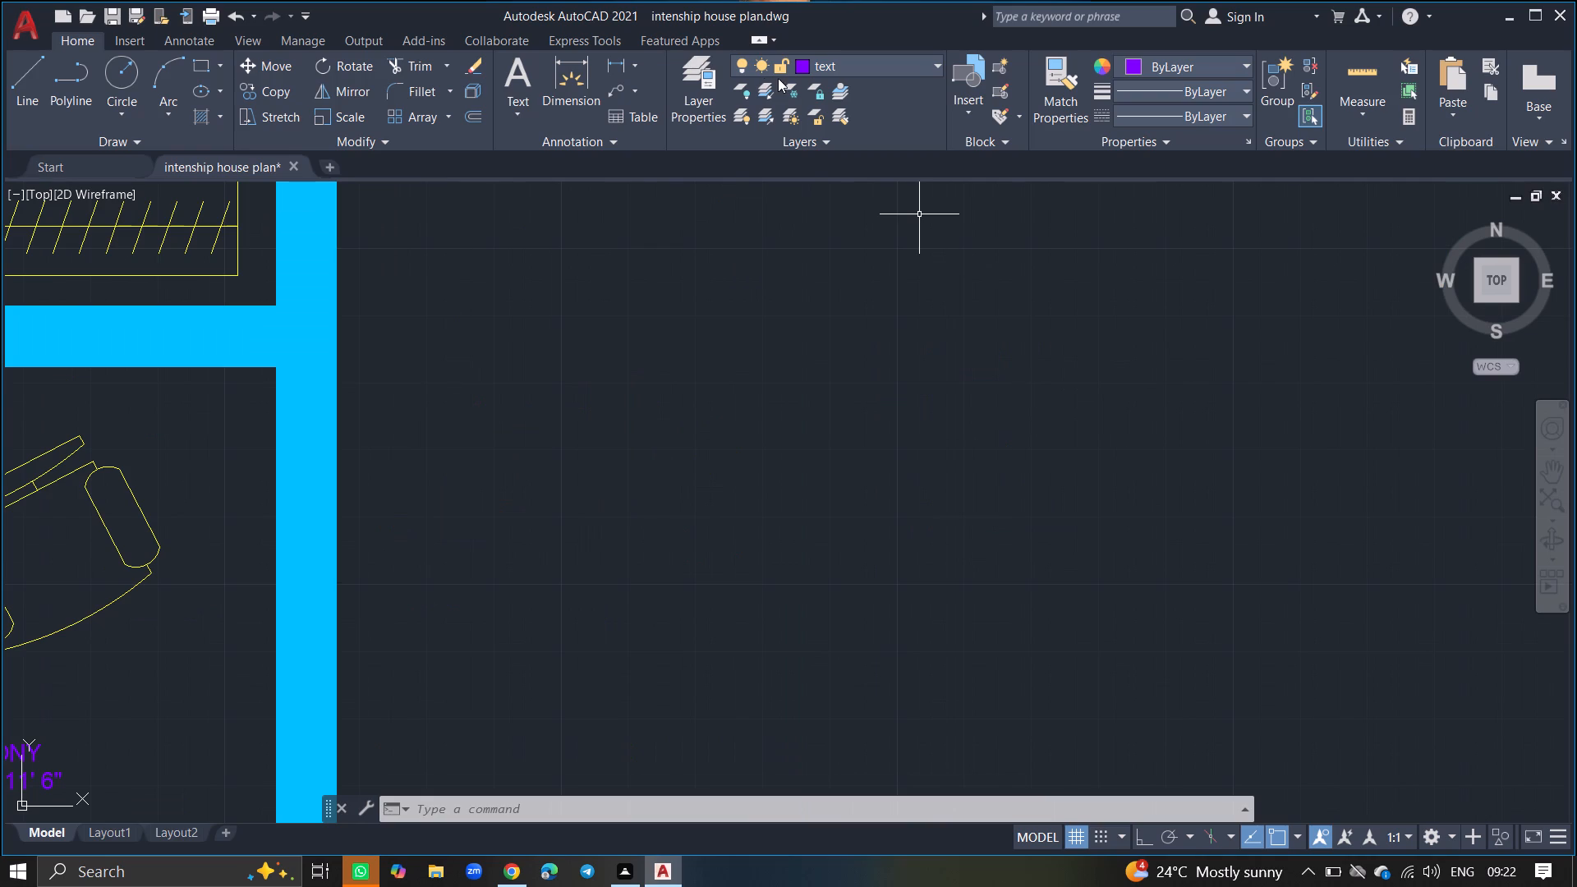
pyautogui.click(698, 80)
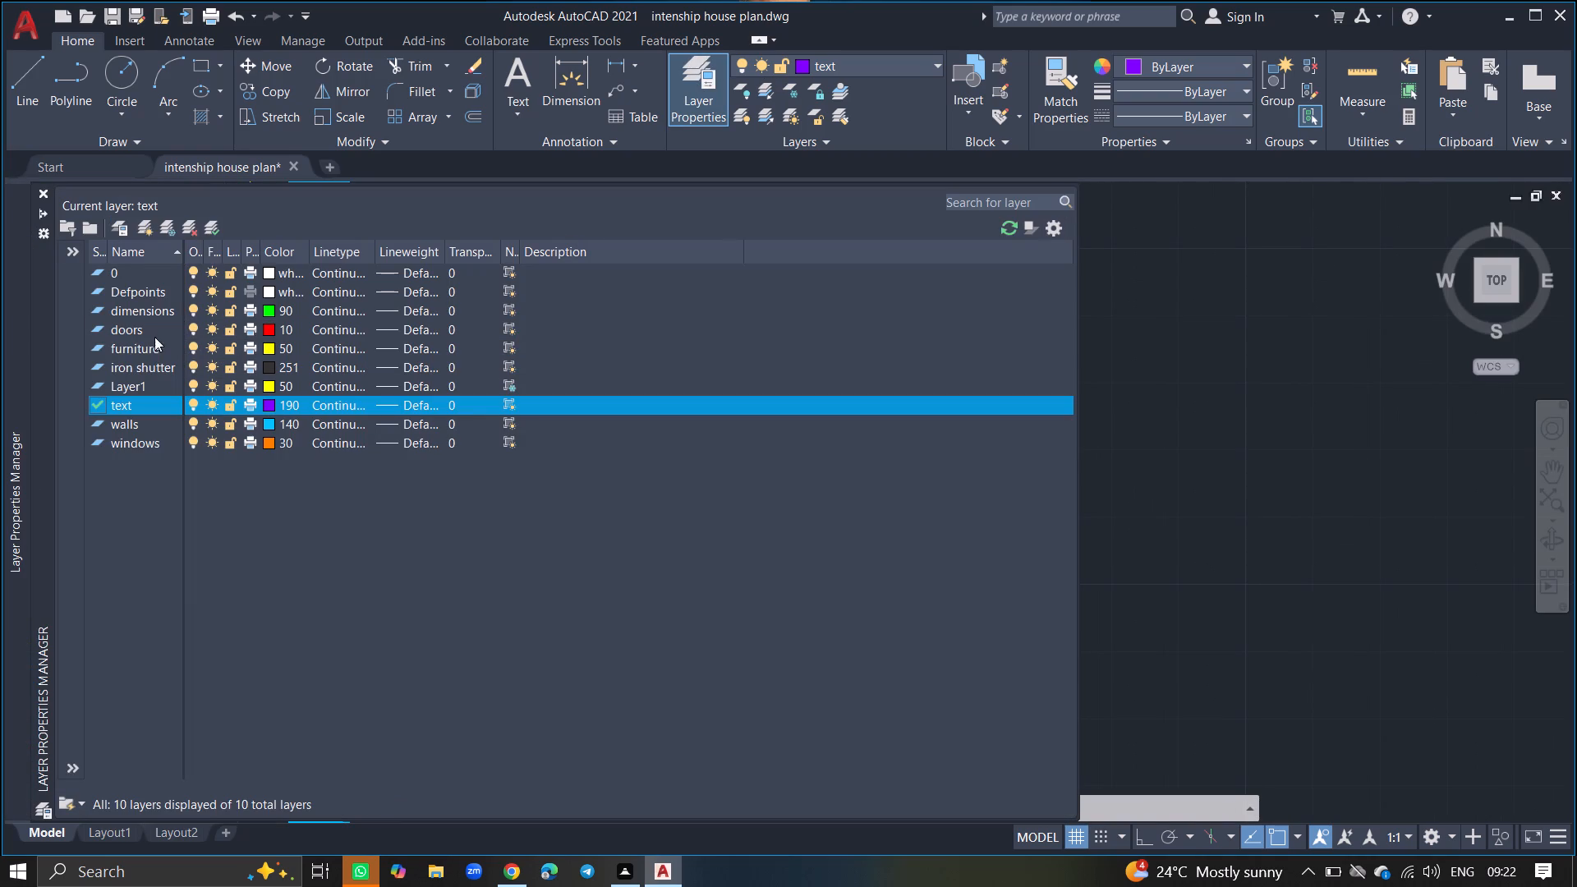
pyautogui.doubleClick(136, 310)
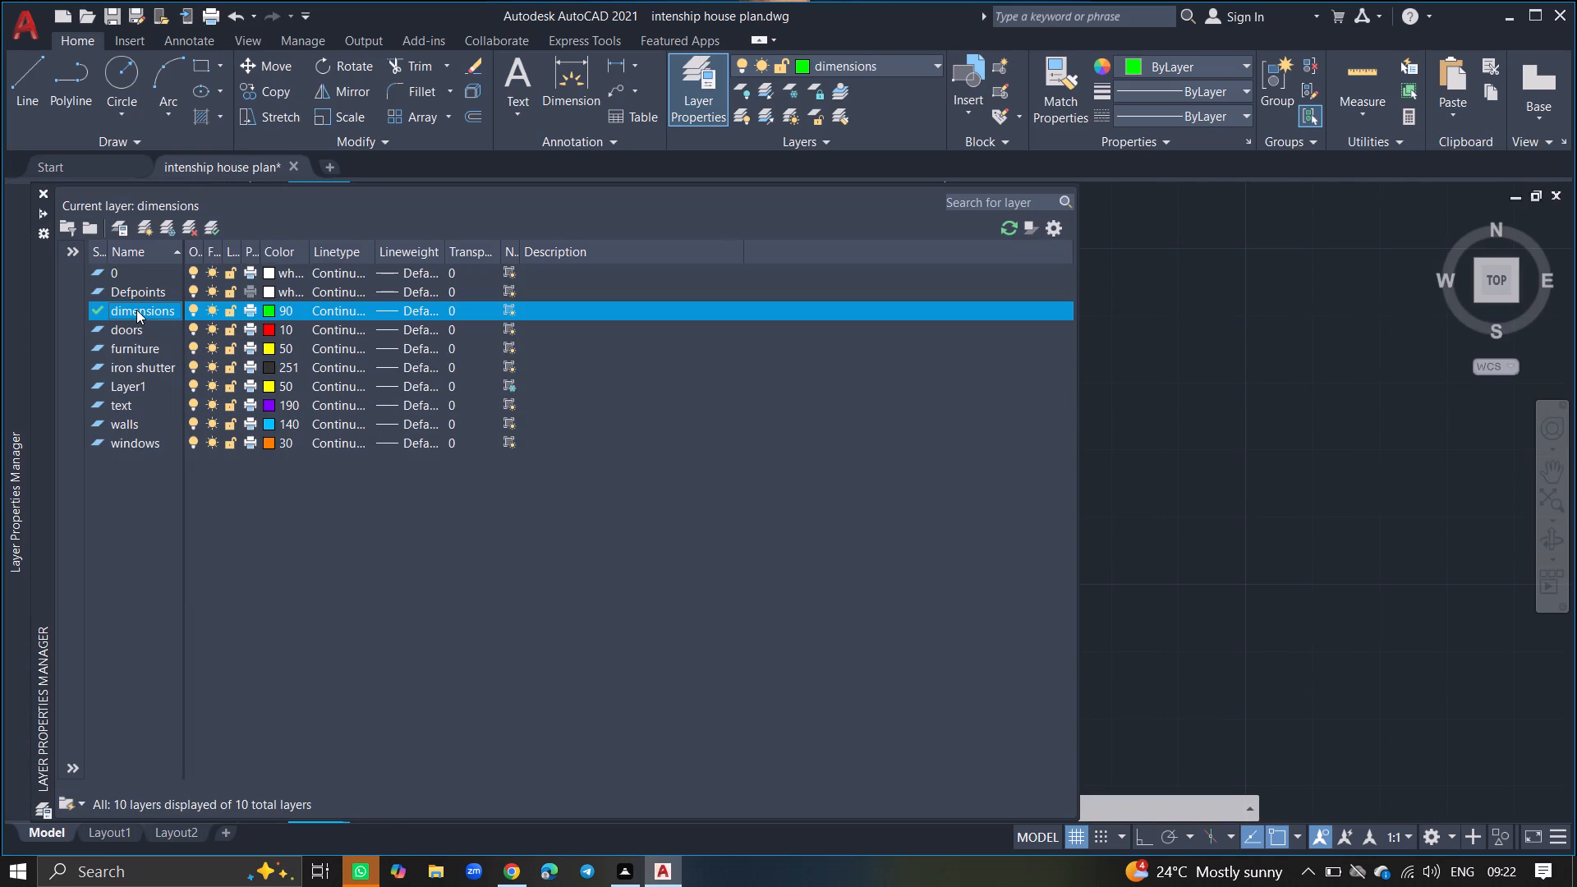
pyautogui.click(43, 192)
# Add a horizontal linear dimension across the empty area east of the balcony, between the inner faces of its side walls.
pyautogui.keyDown('ctrl'); pyautogui.scroll(-3, 94, 296); pyautogui.keyUp('ctrl')
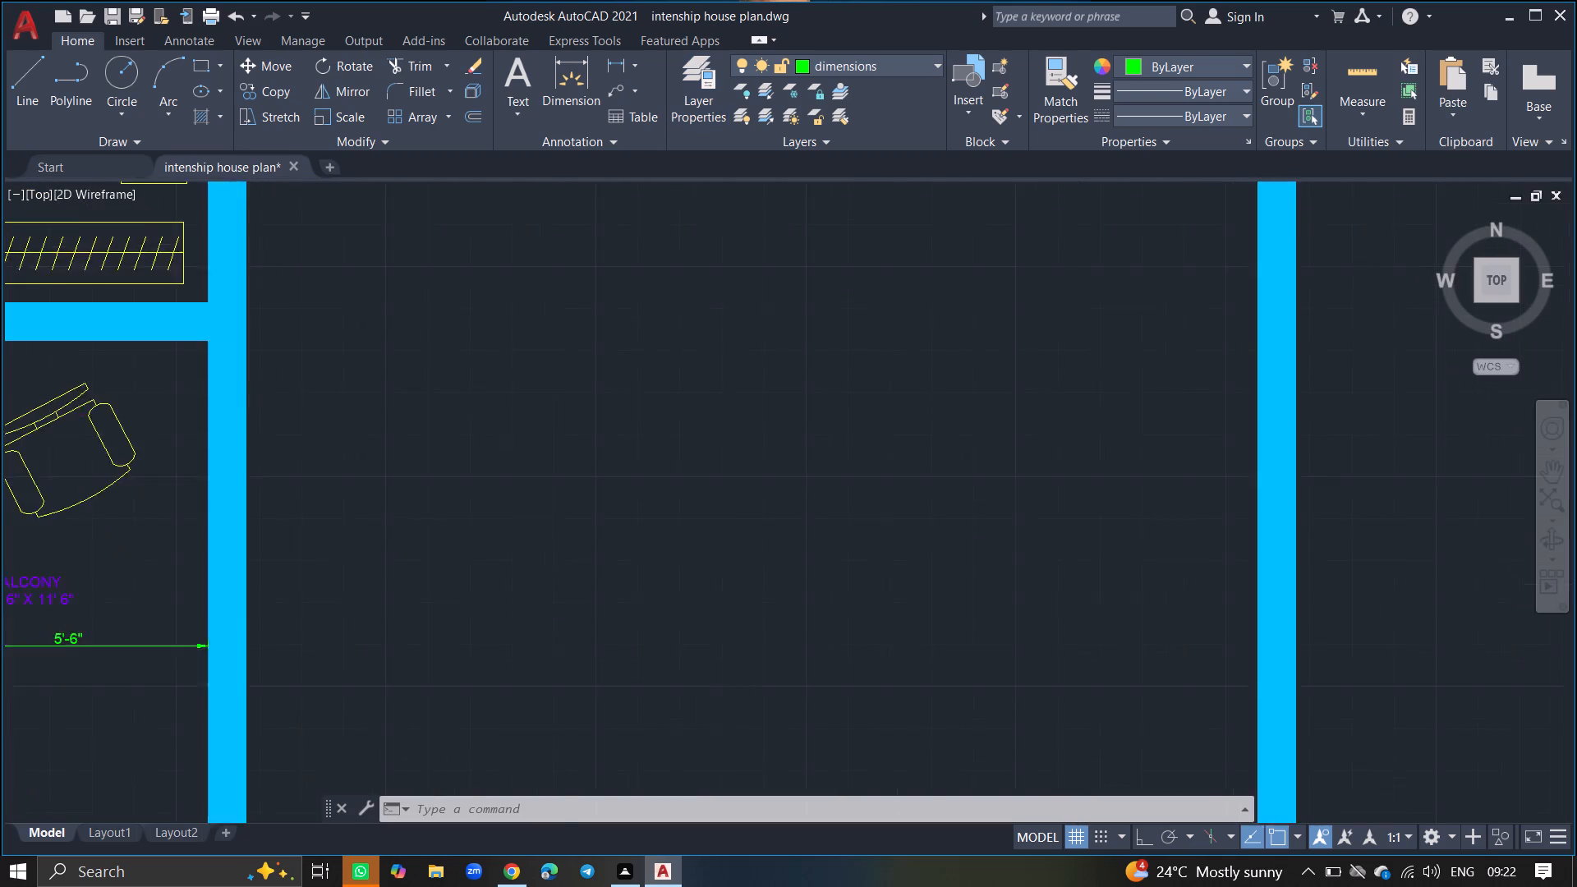
pyautogui.write('DIM')
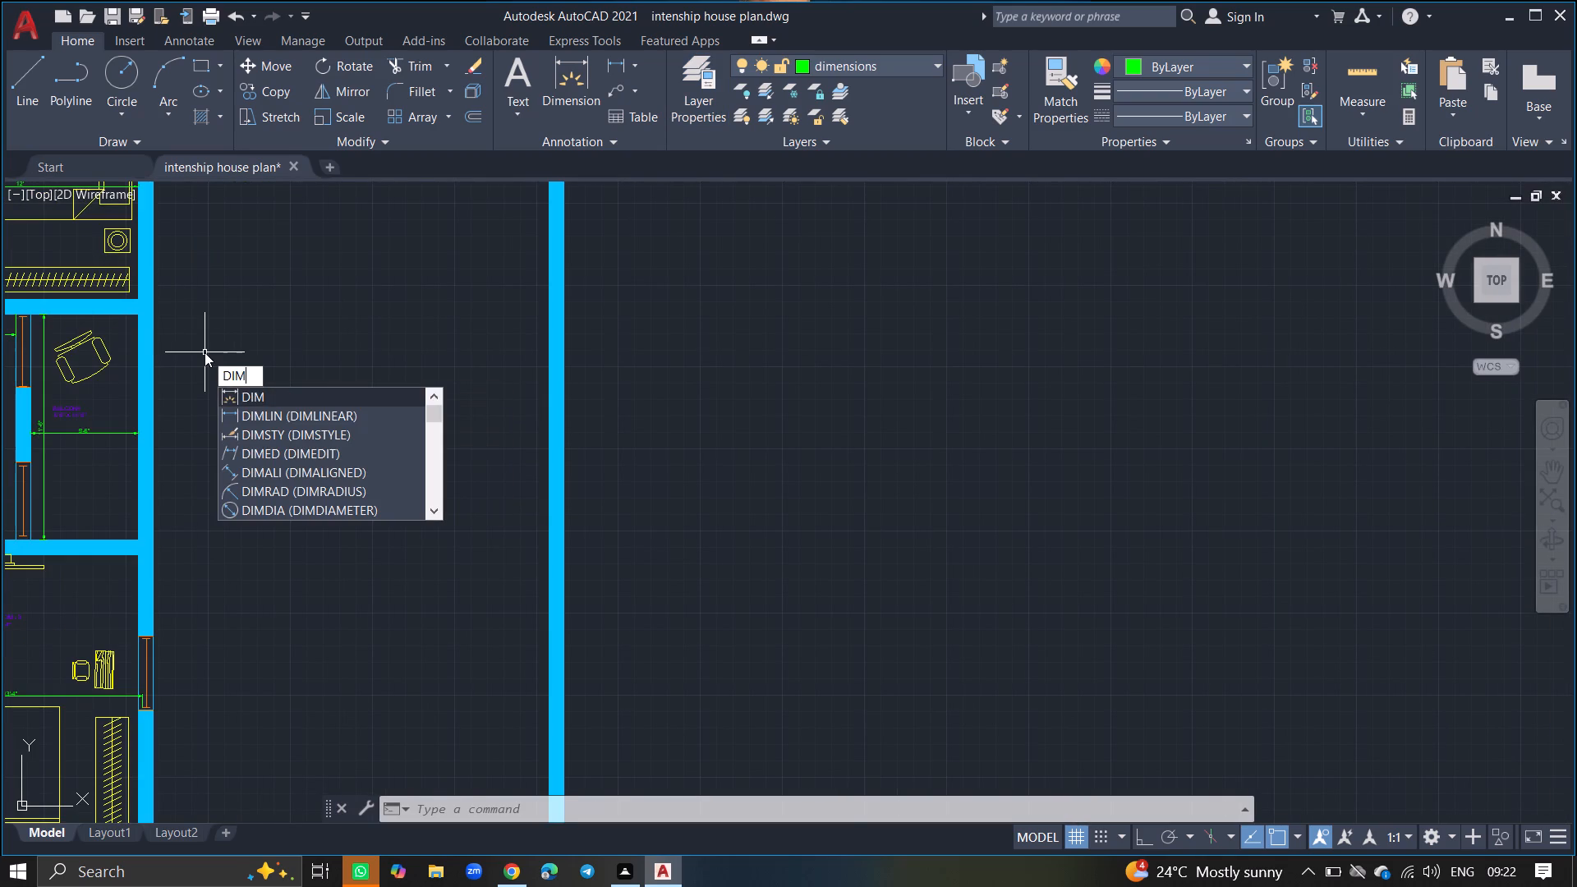
pyautogui.click(230, 409)
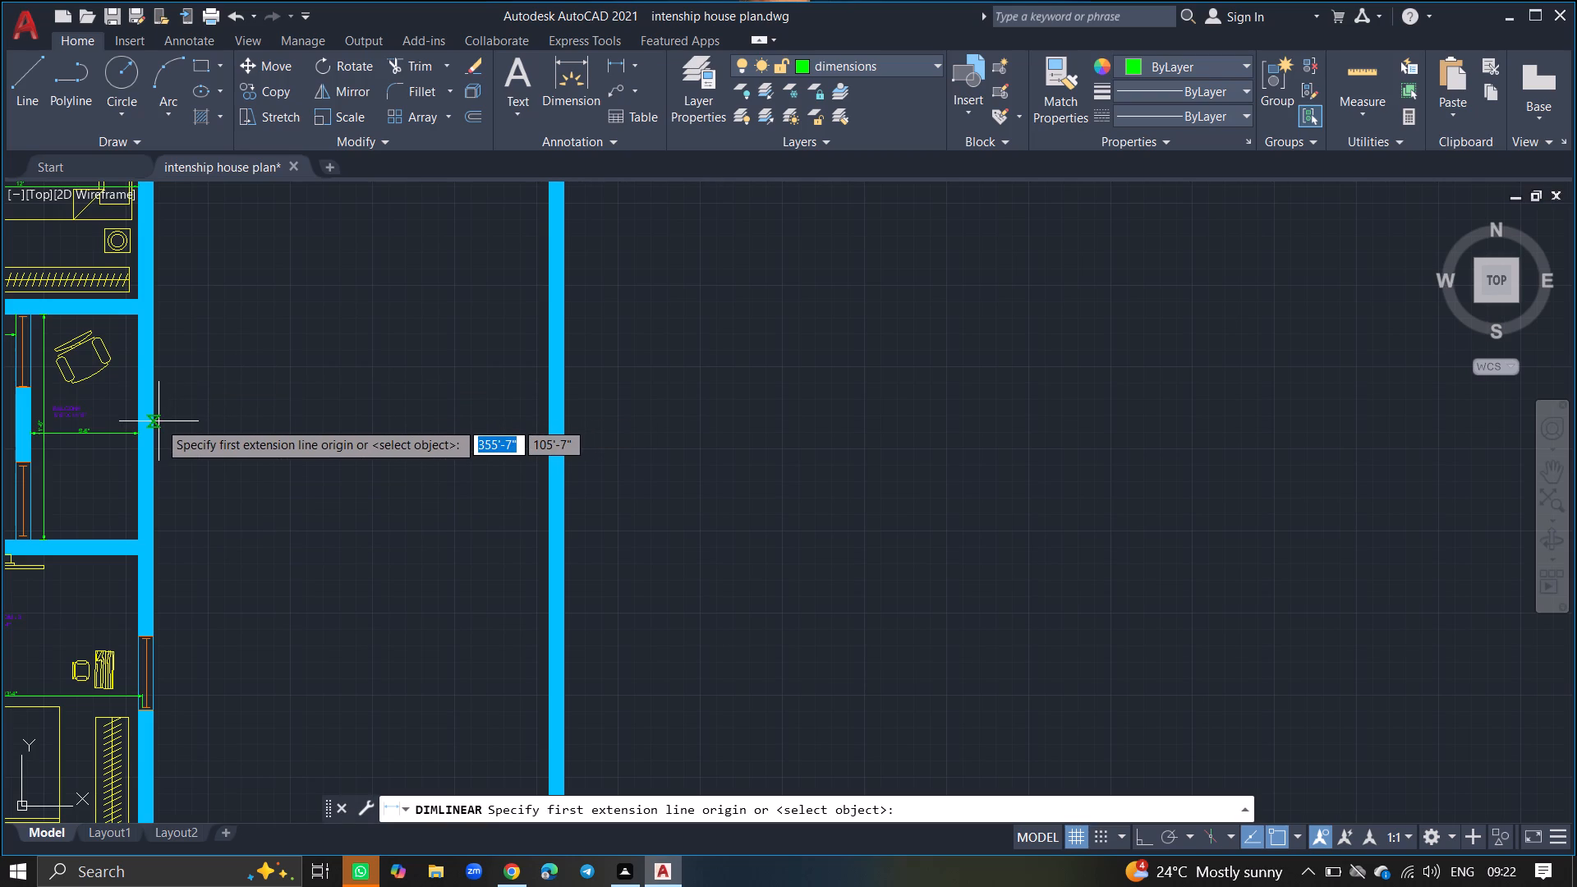
pyautogui.click(153, 422)
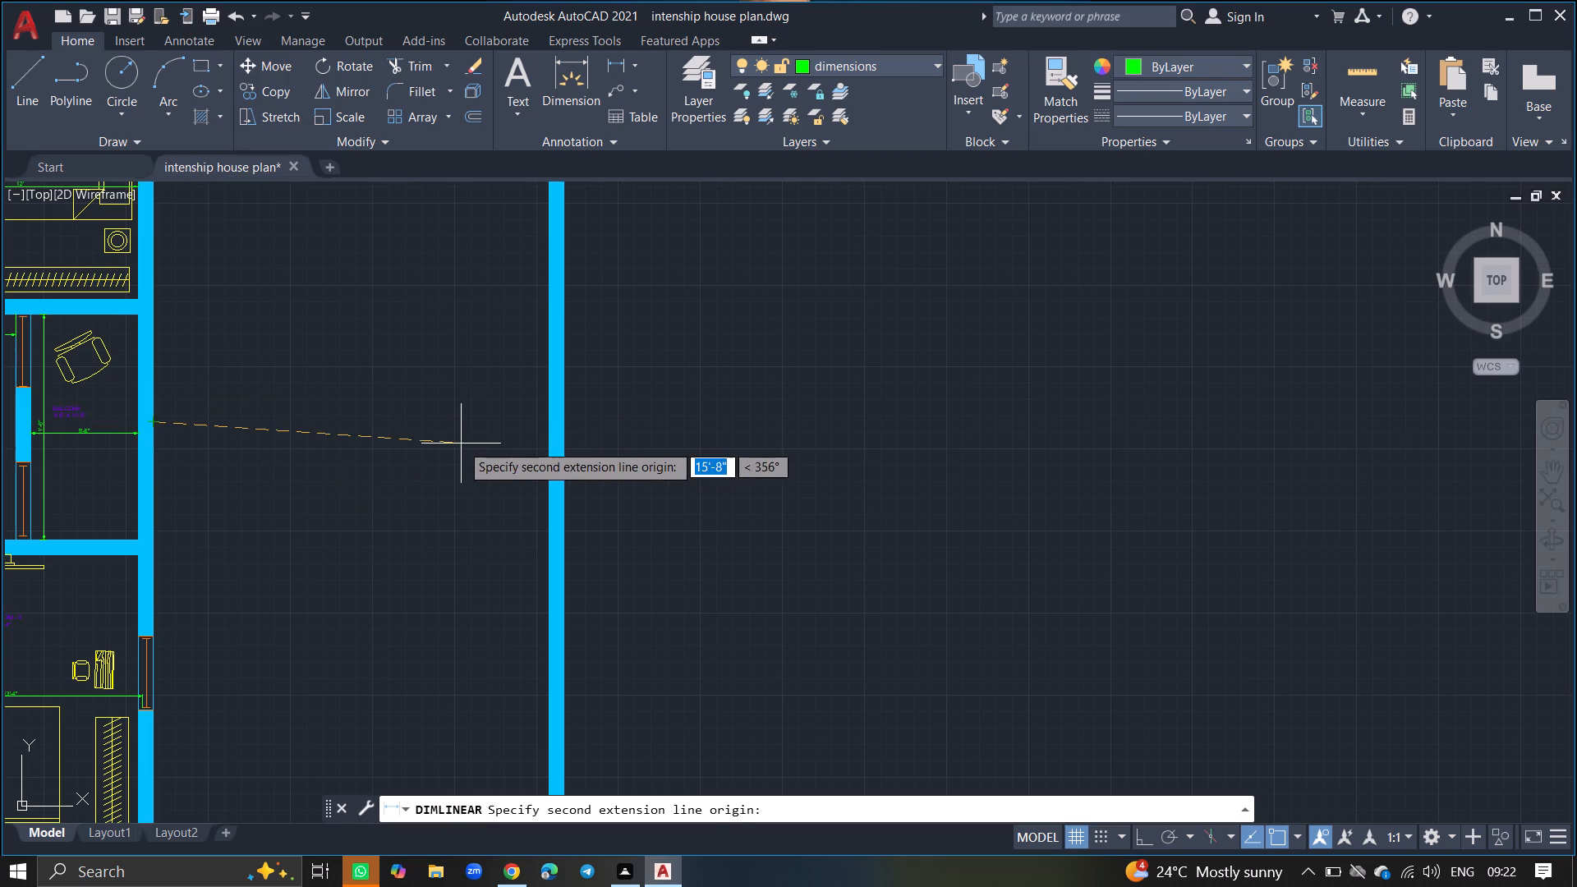
pyautogui.click(547, 424)
pyautogui.click(531, 417)
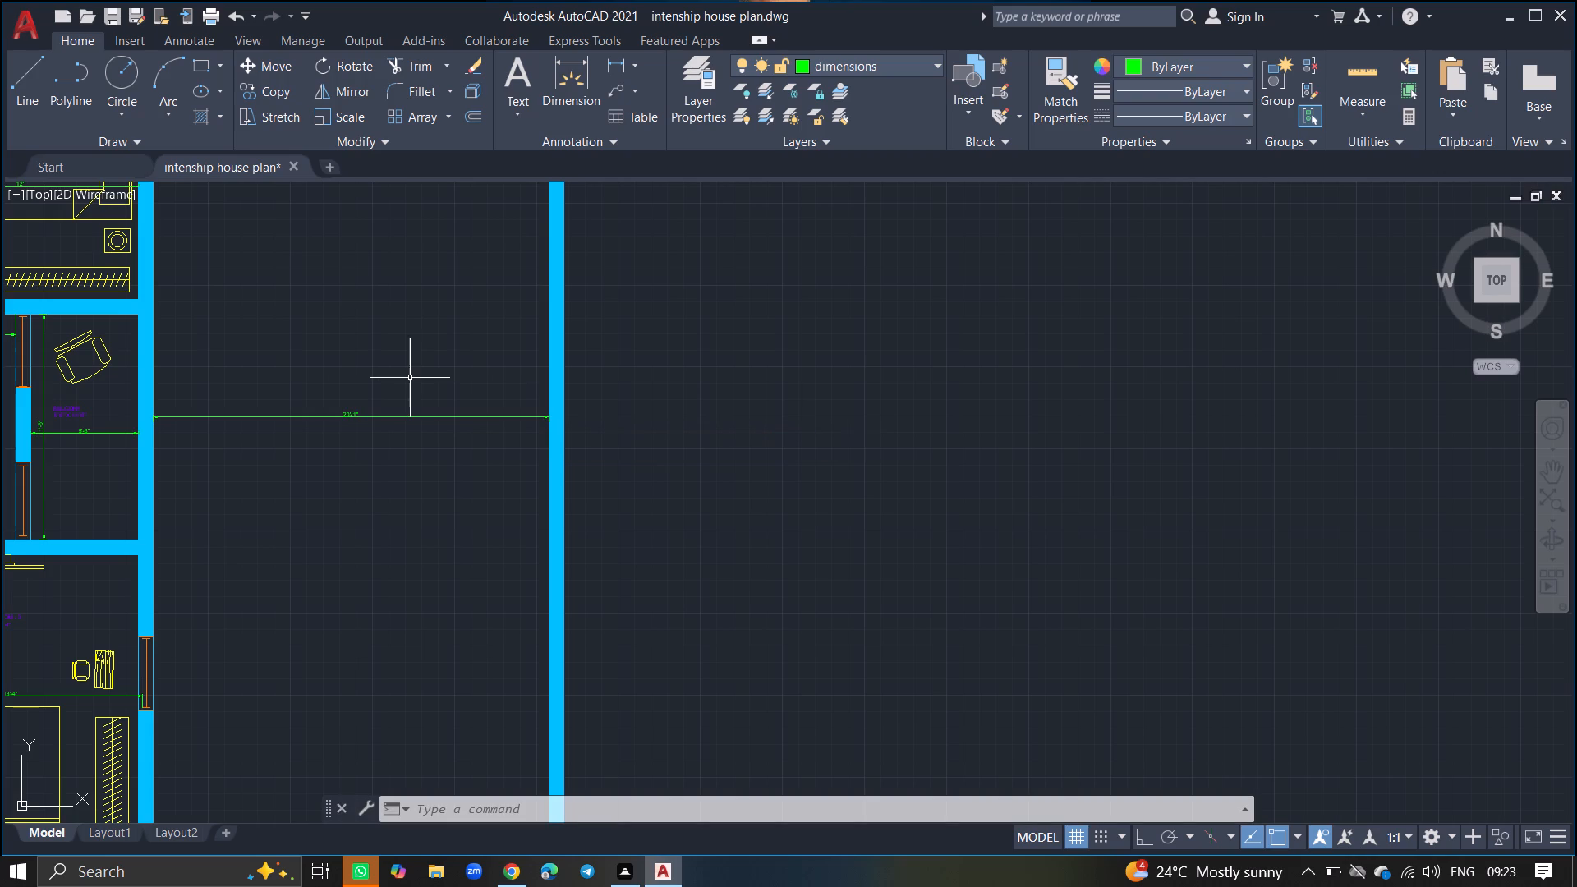
pyautogui.keyDown('ctrl'); pyautogui.scroll(6, 318, 396); pyautogui.keyUp('ctrl')
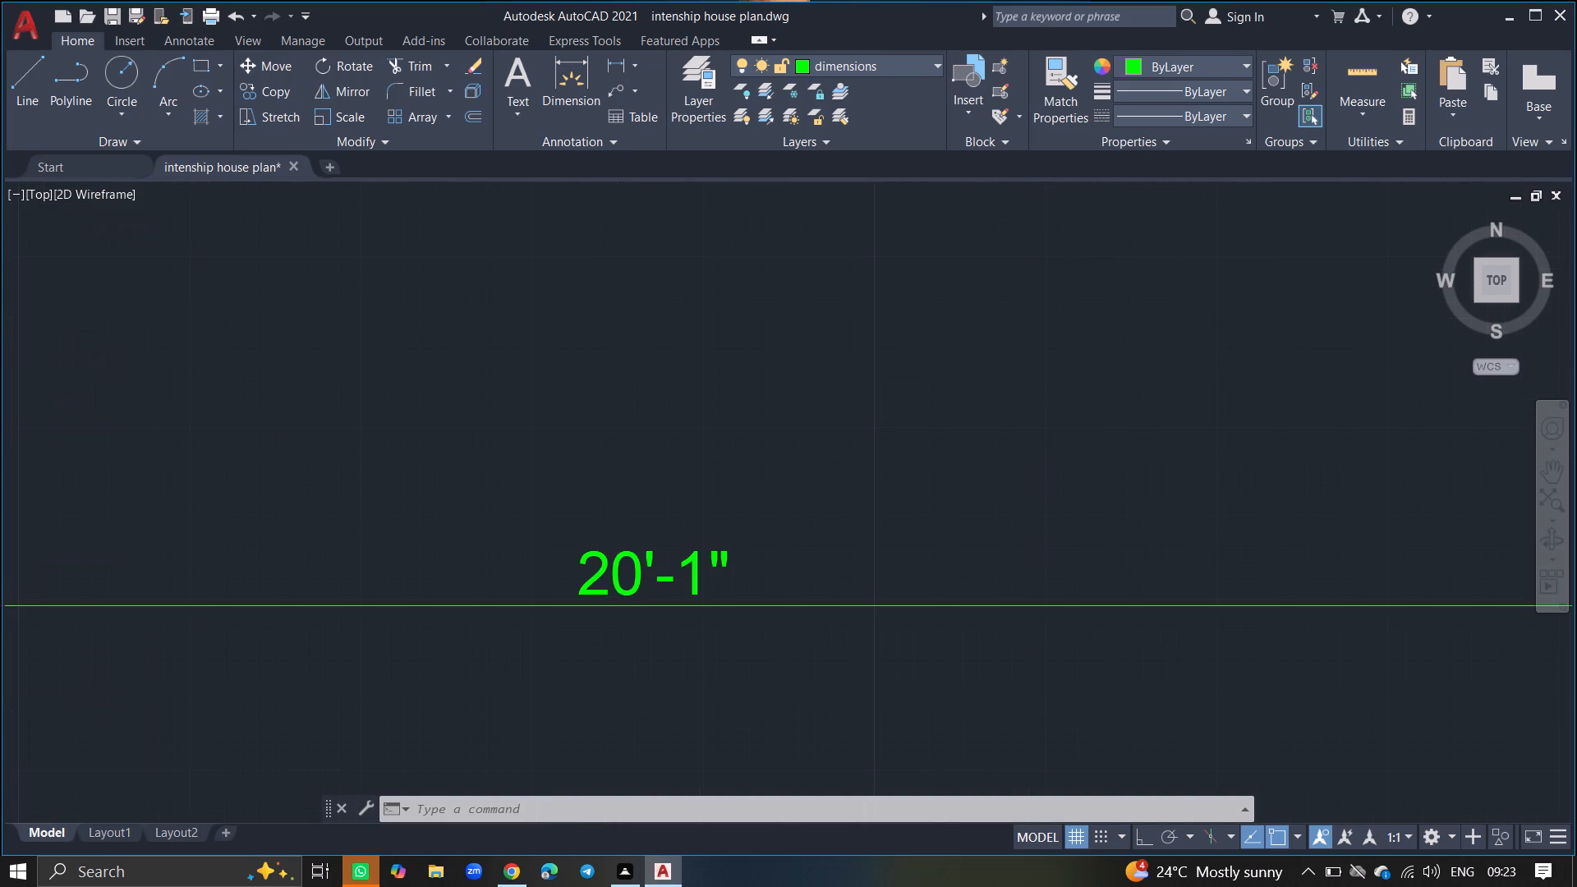
pyautogui.keyDown('ctrl'); pyautogui.scroll(-3, 318, 396); pyautogui.keyUp('ctrl')
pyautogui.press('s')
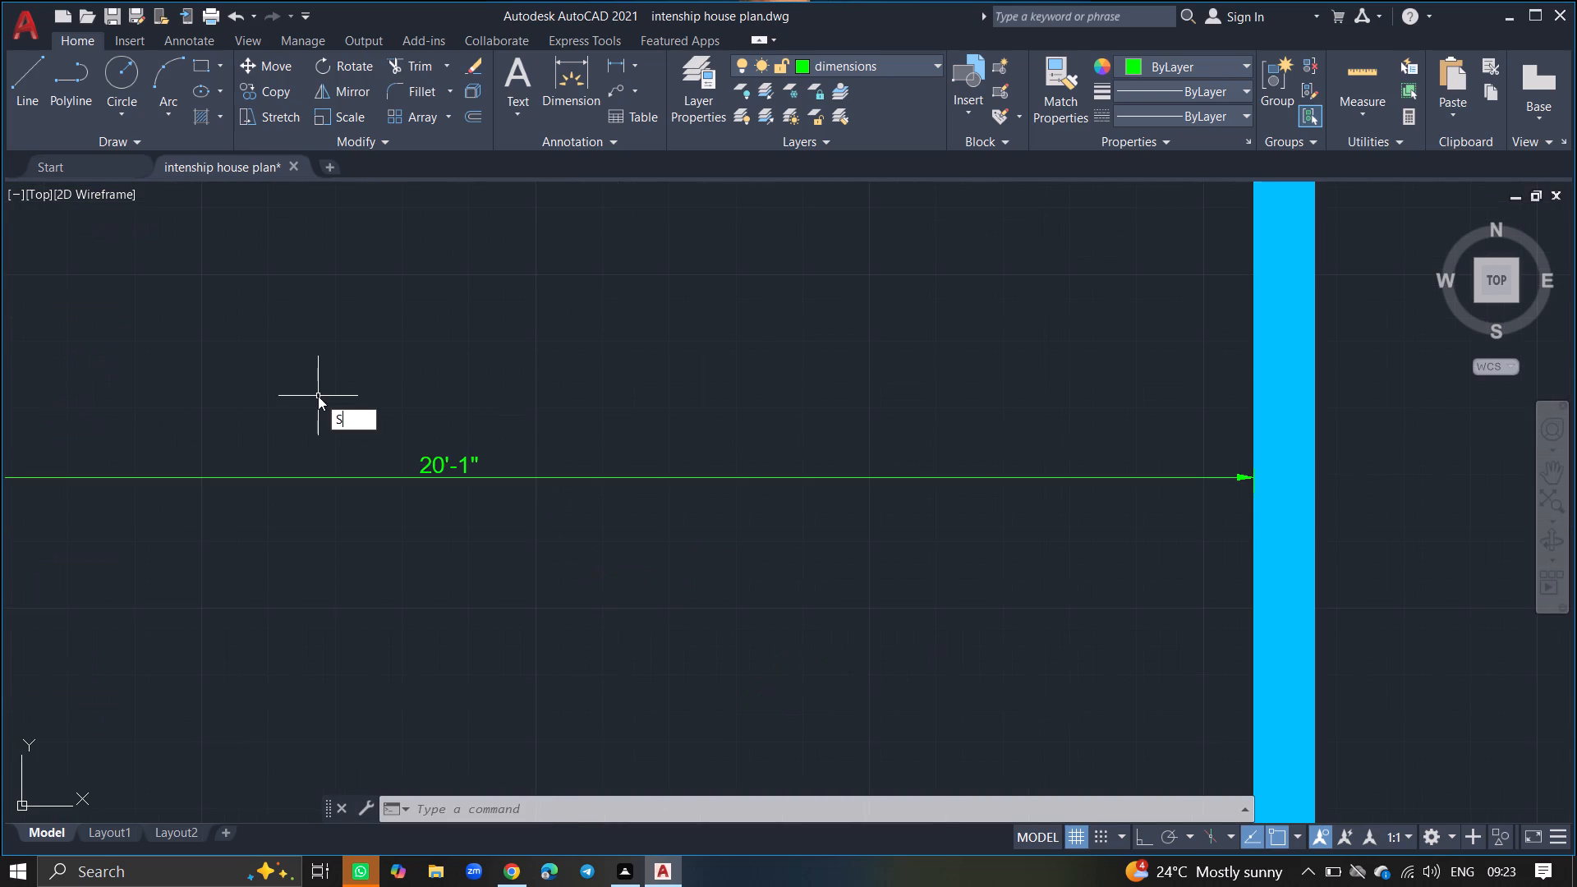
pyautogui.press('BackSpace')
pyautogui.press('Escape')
# Add a vertical linear dimension near the east wall of the empty area, between the inner faces of its north and south walls.
pyautogui.write('DIML')
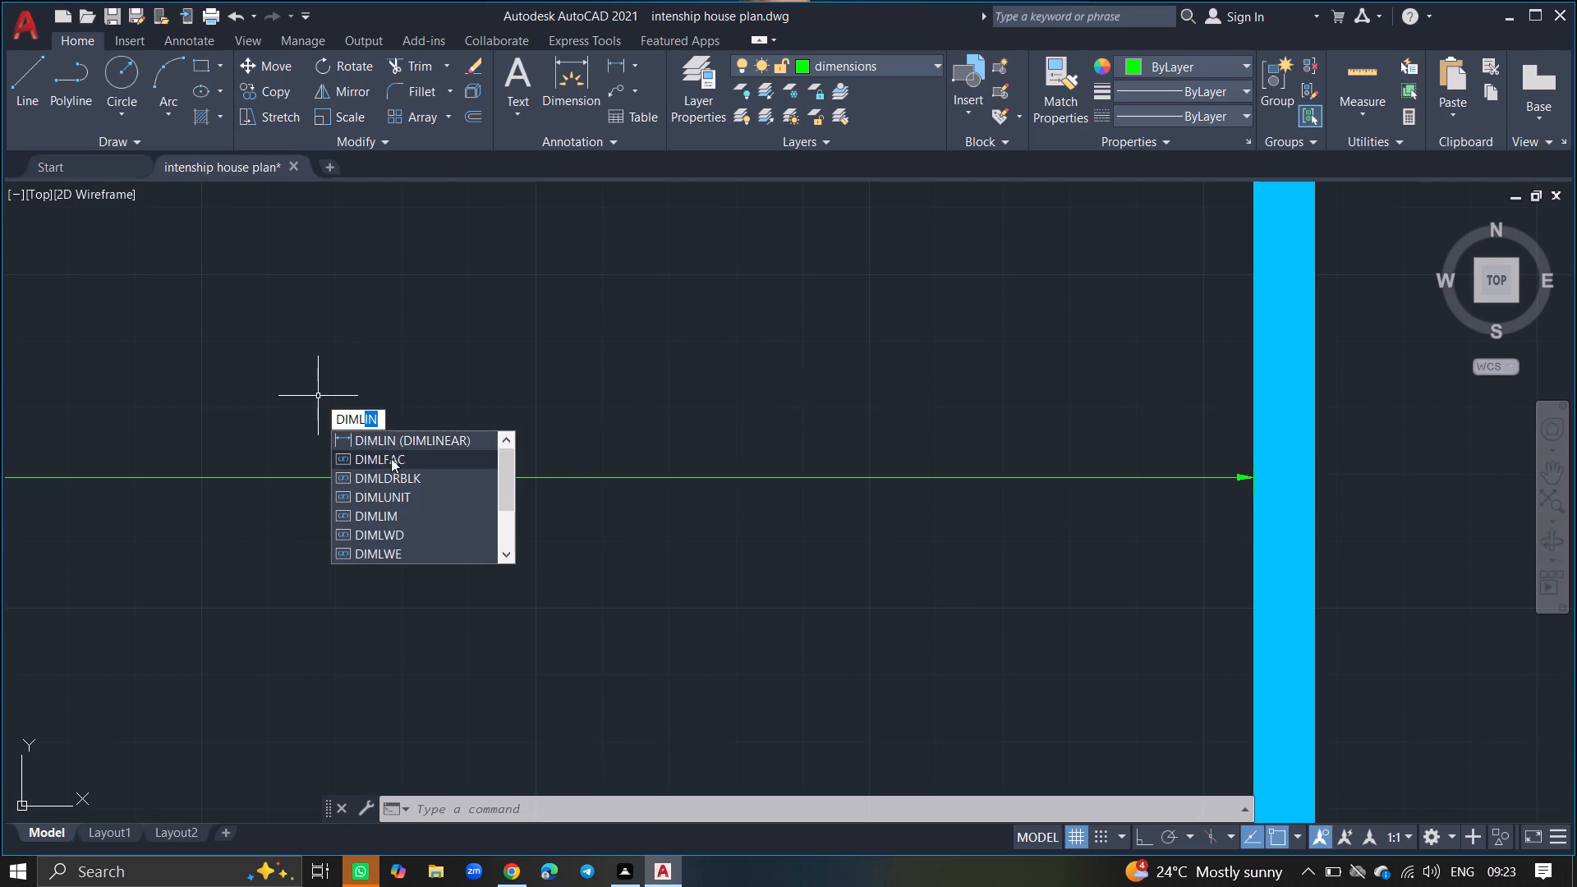
pyautogui.click(392, 434)
pyautogui.keyDown('ctrl'); pyautogui.scroll(-4, 392, 434); pyautogui.keyUp('ctrl')
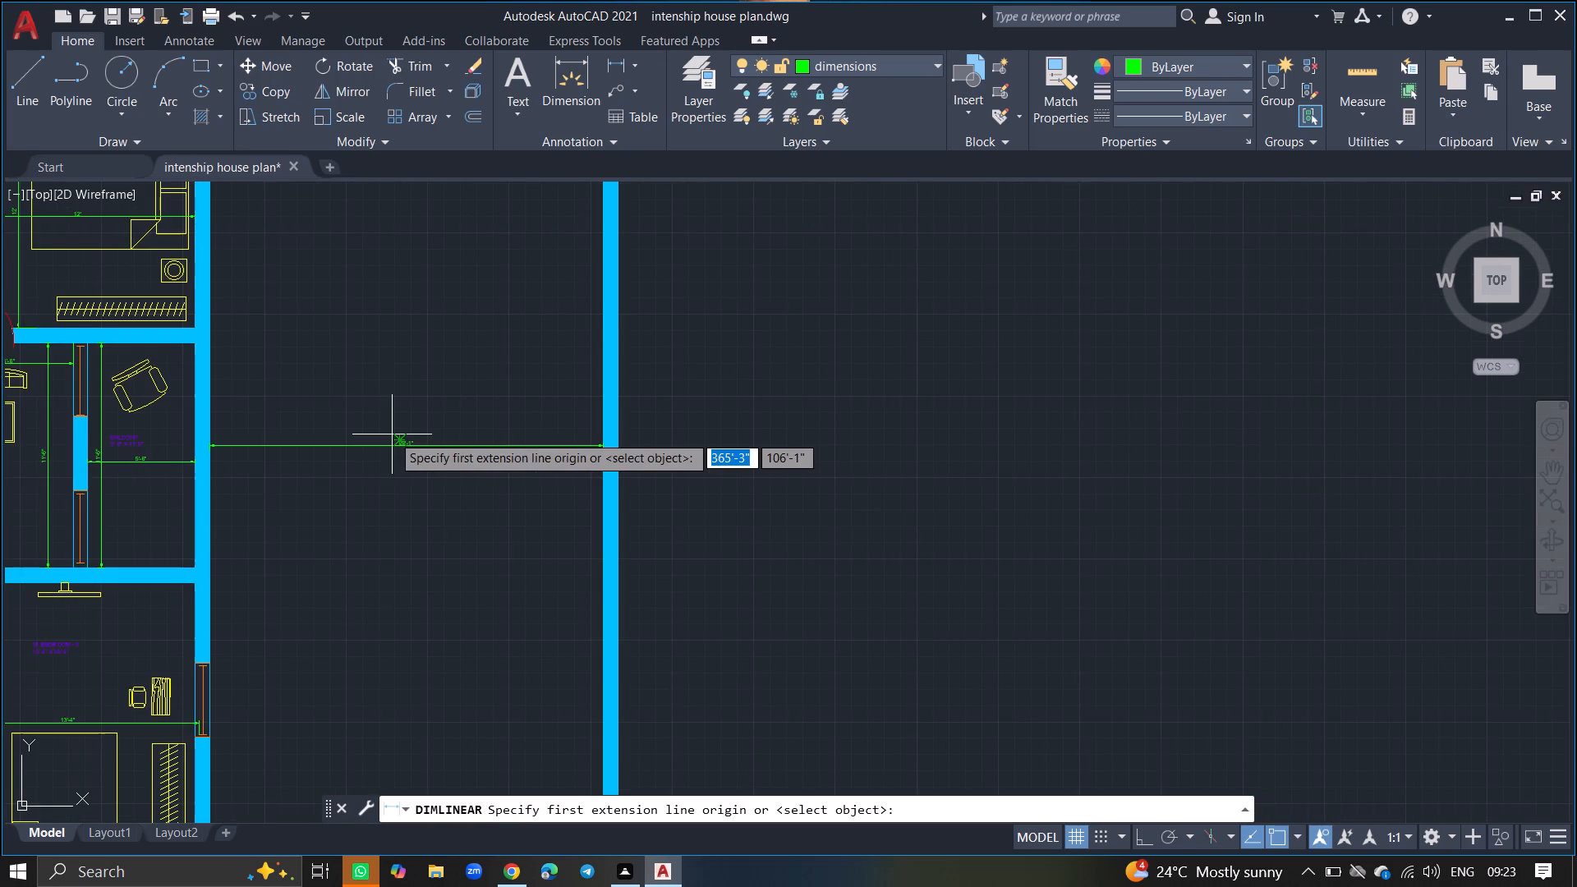
pyautogui.keyDown('ctrl'); pyautogui.scroll(-2, 392, 434); pyautogui.keyUp('ctrl')
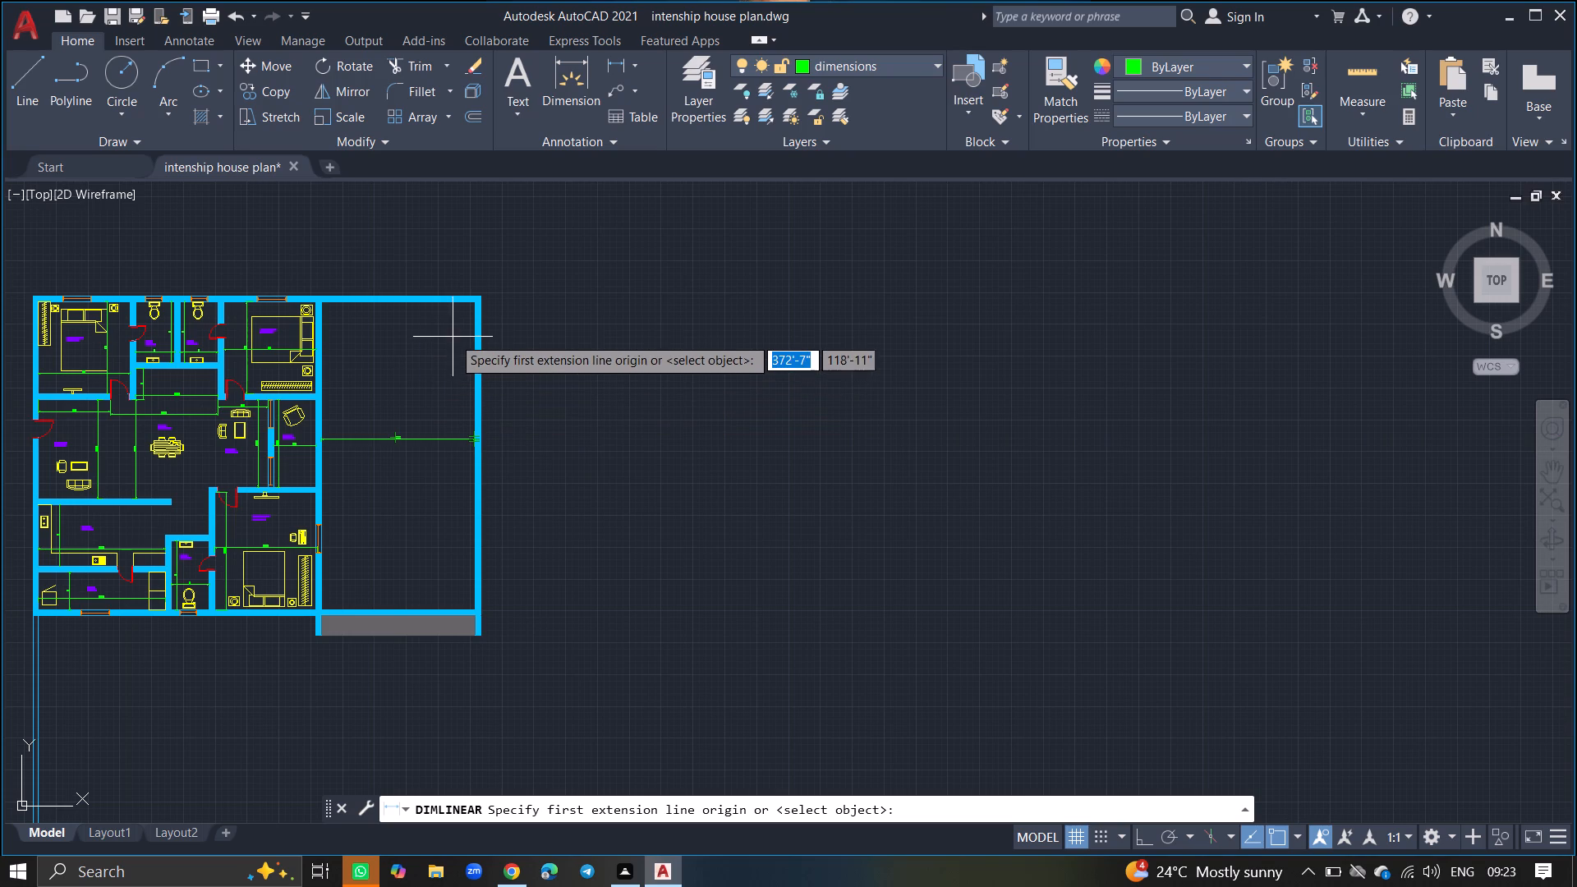
pyautogui.click(458, 305)
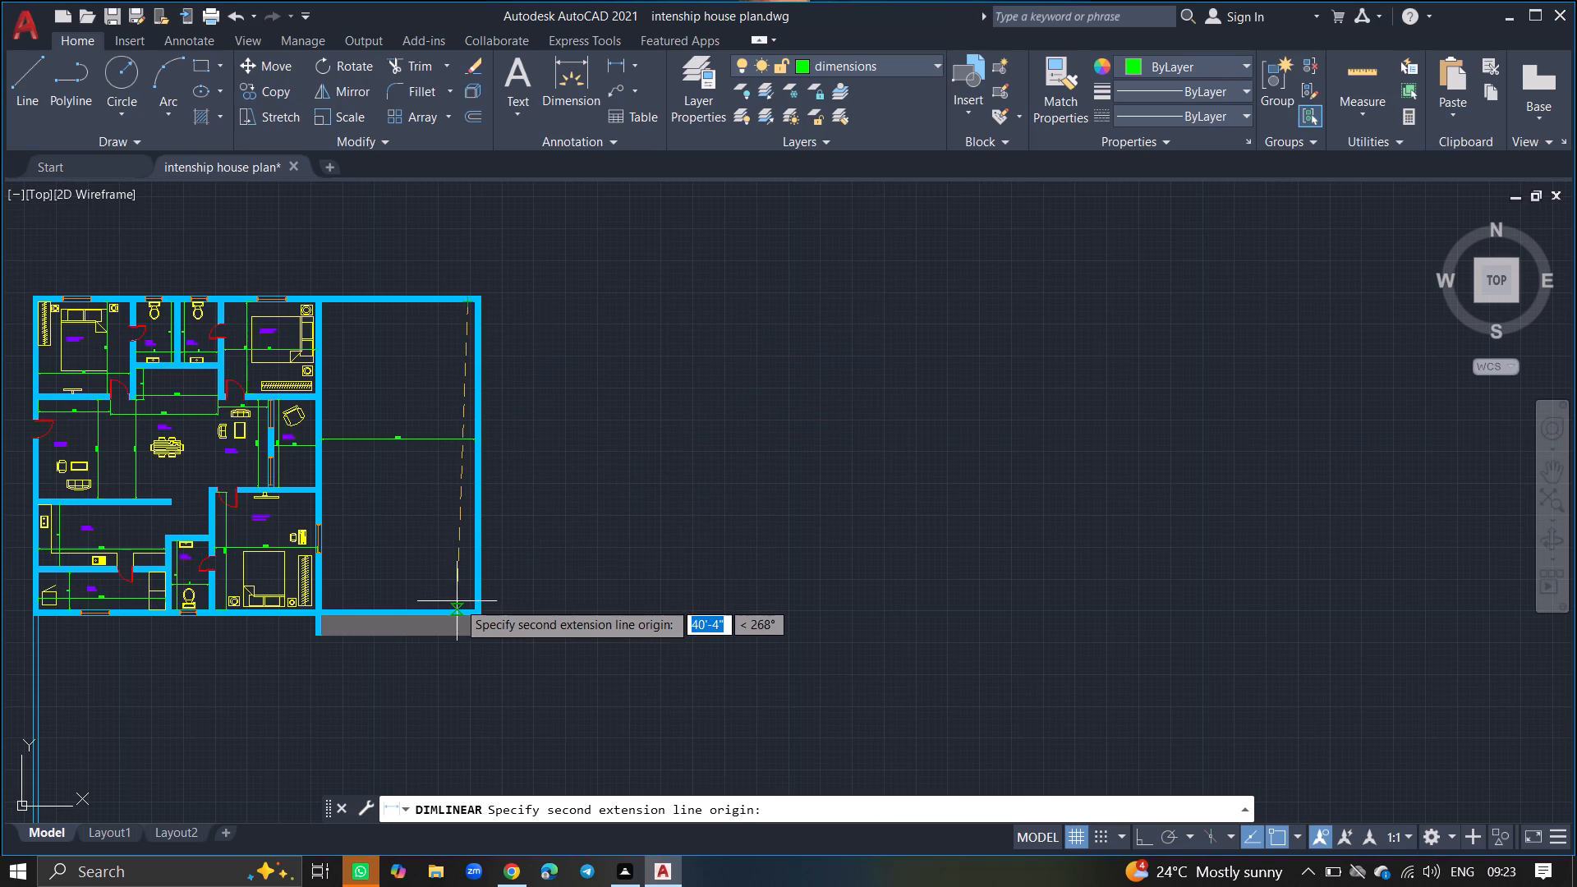
pyautogui.keyDown('ctrl'); pyautogui.scroll(4, 462, 610); pyautogui.keyUp('ctrl')
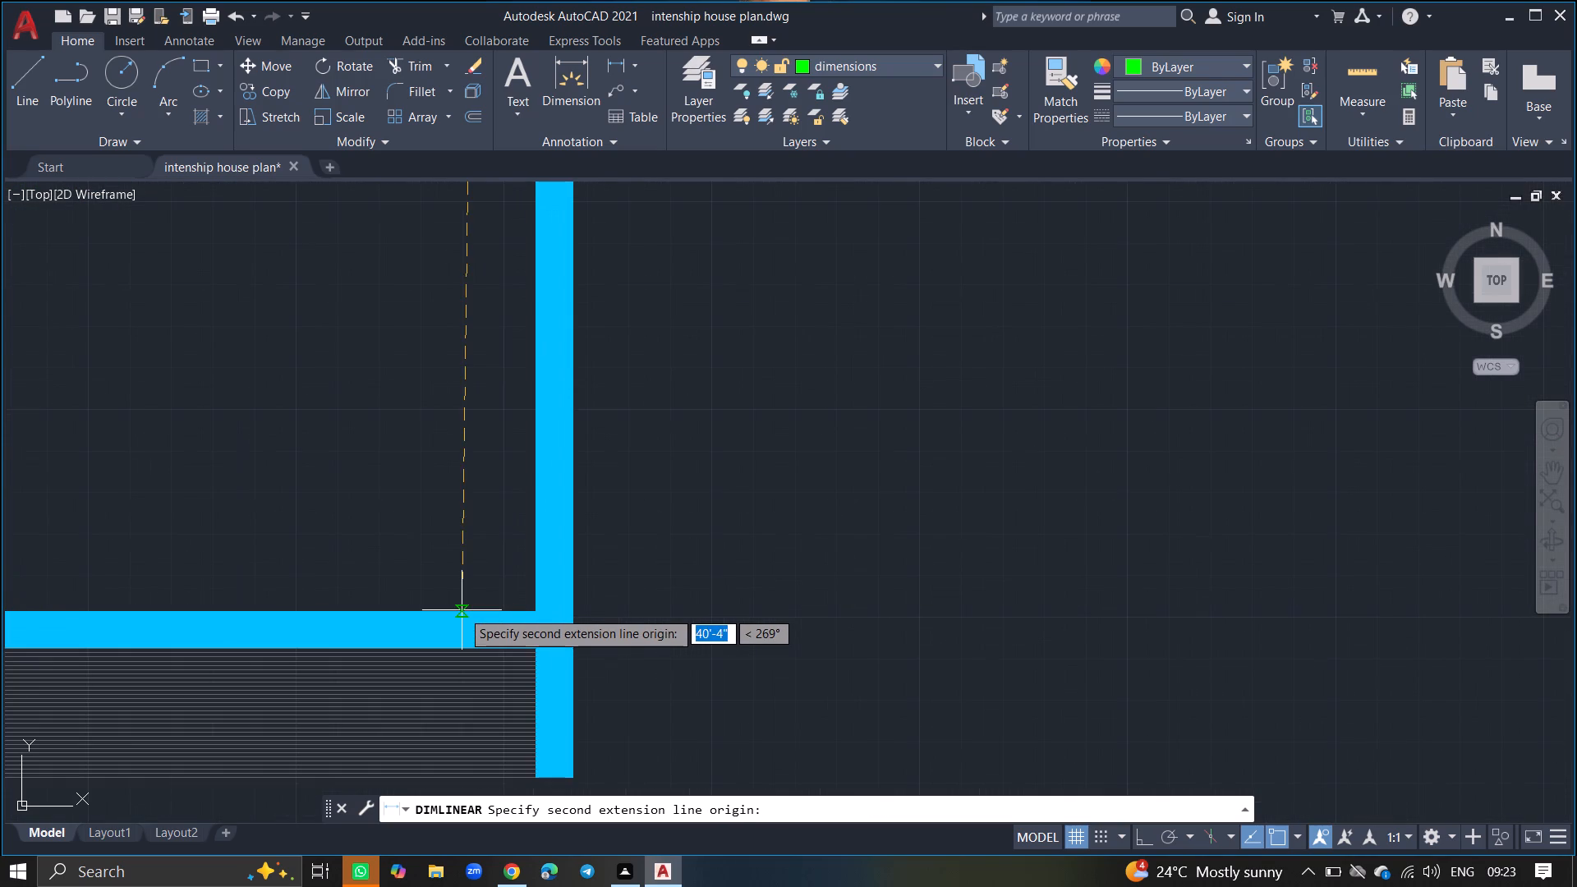
pyautogui.click(485, 613)
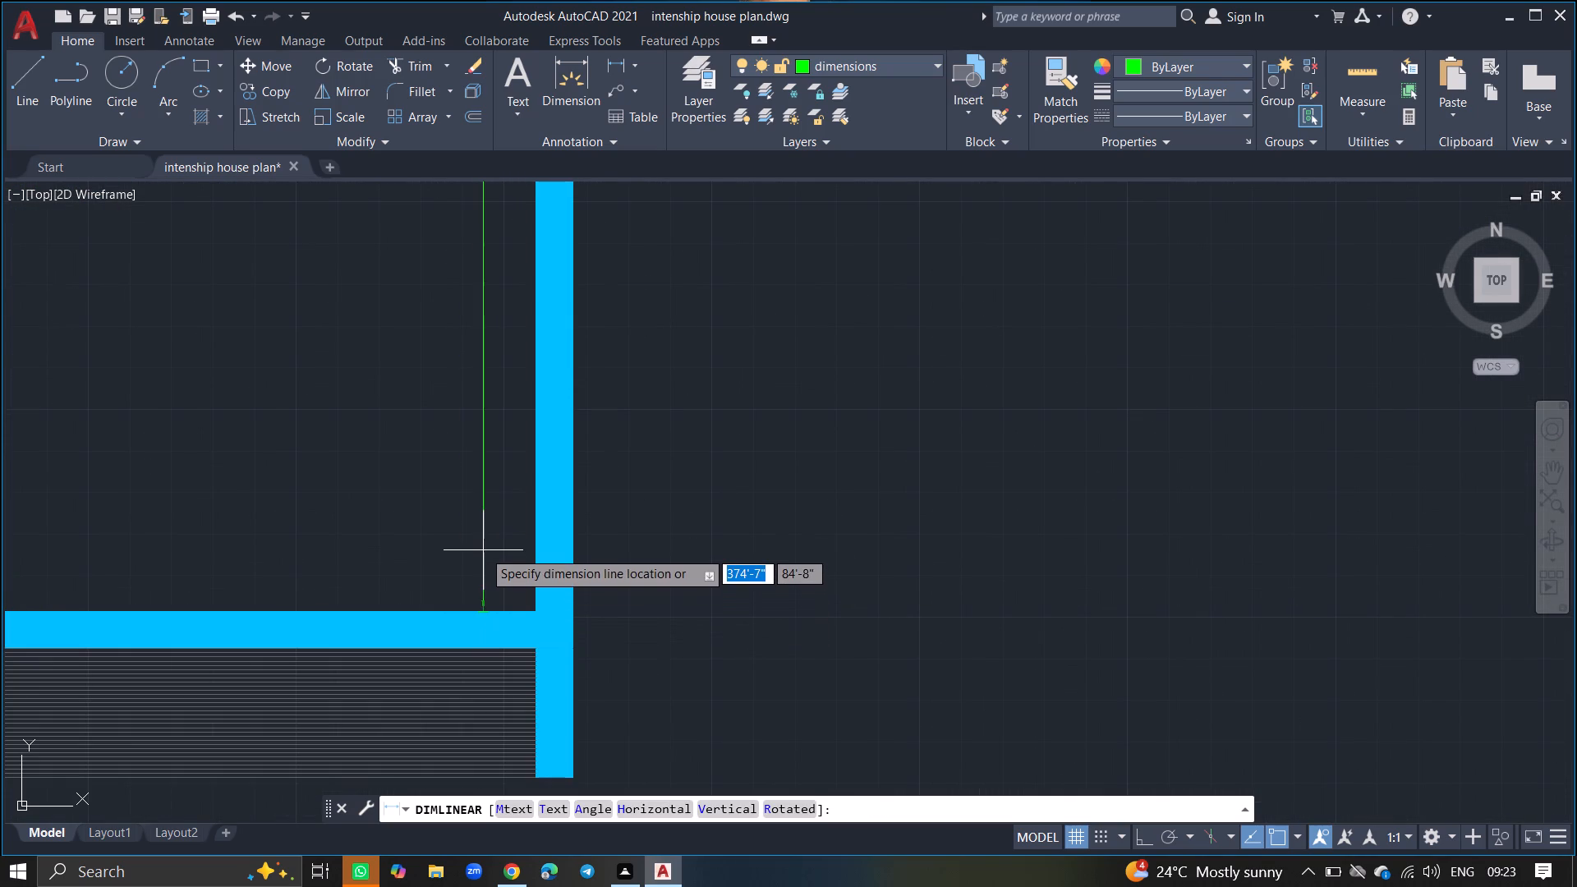
pyautogui.click(483, 550)
pyautogui.keyDown('ctrl'); pyautogui.scroll(-6, 483, 550); pyautogui.keyUp('ctrl')
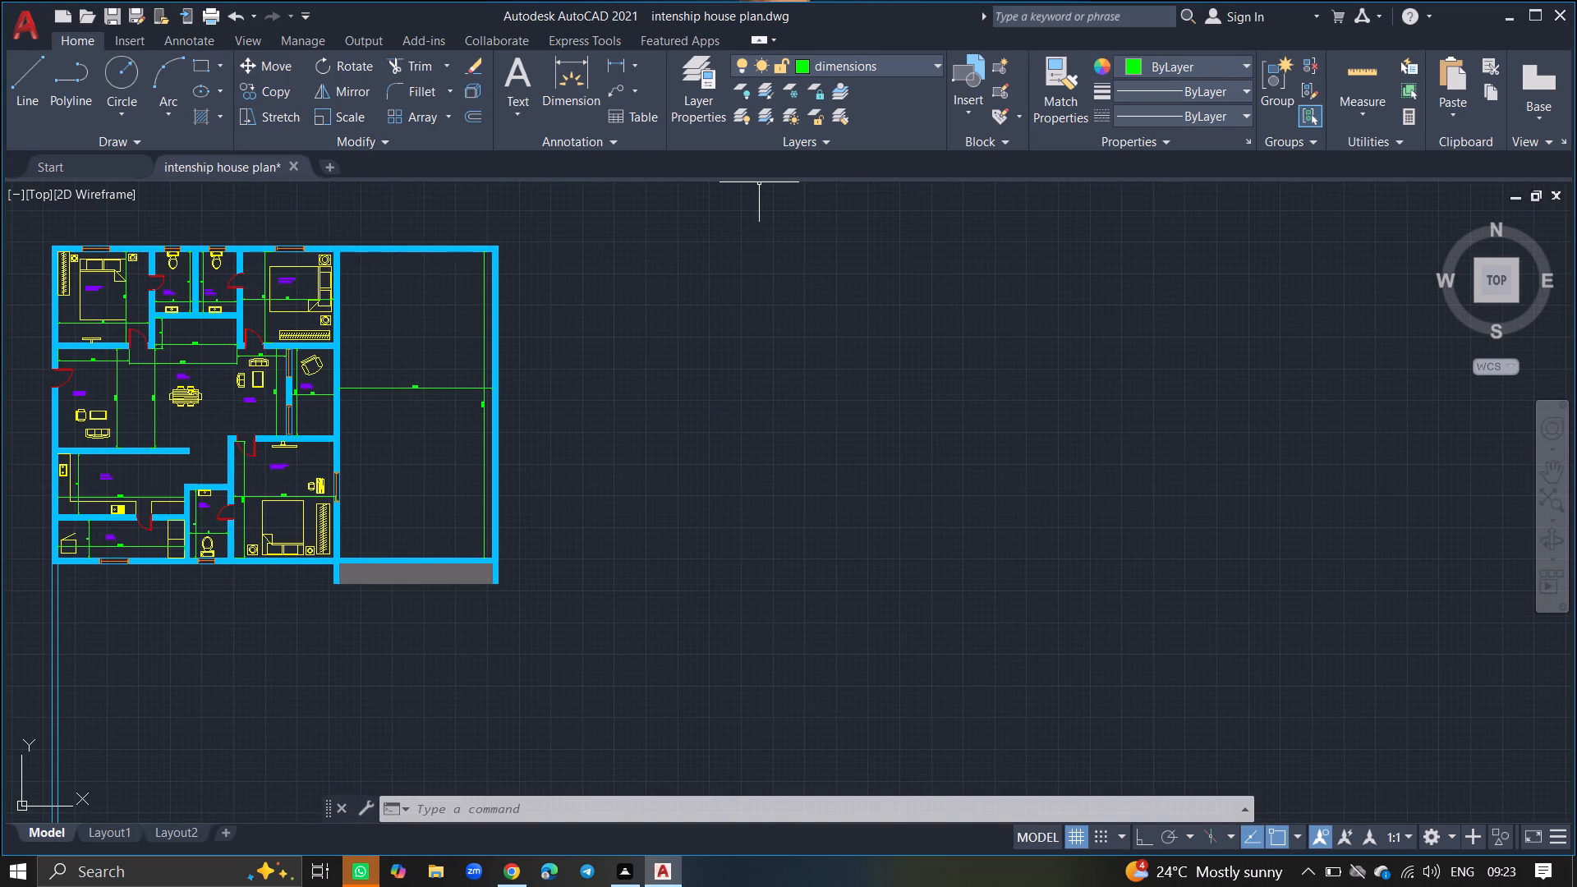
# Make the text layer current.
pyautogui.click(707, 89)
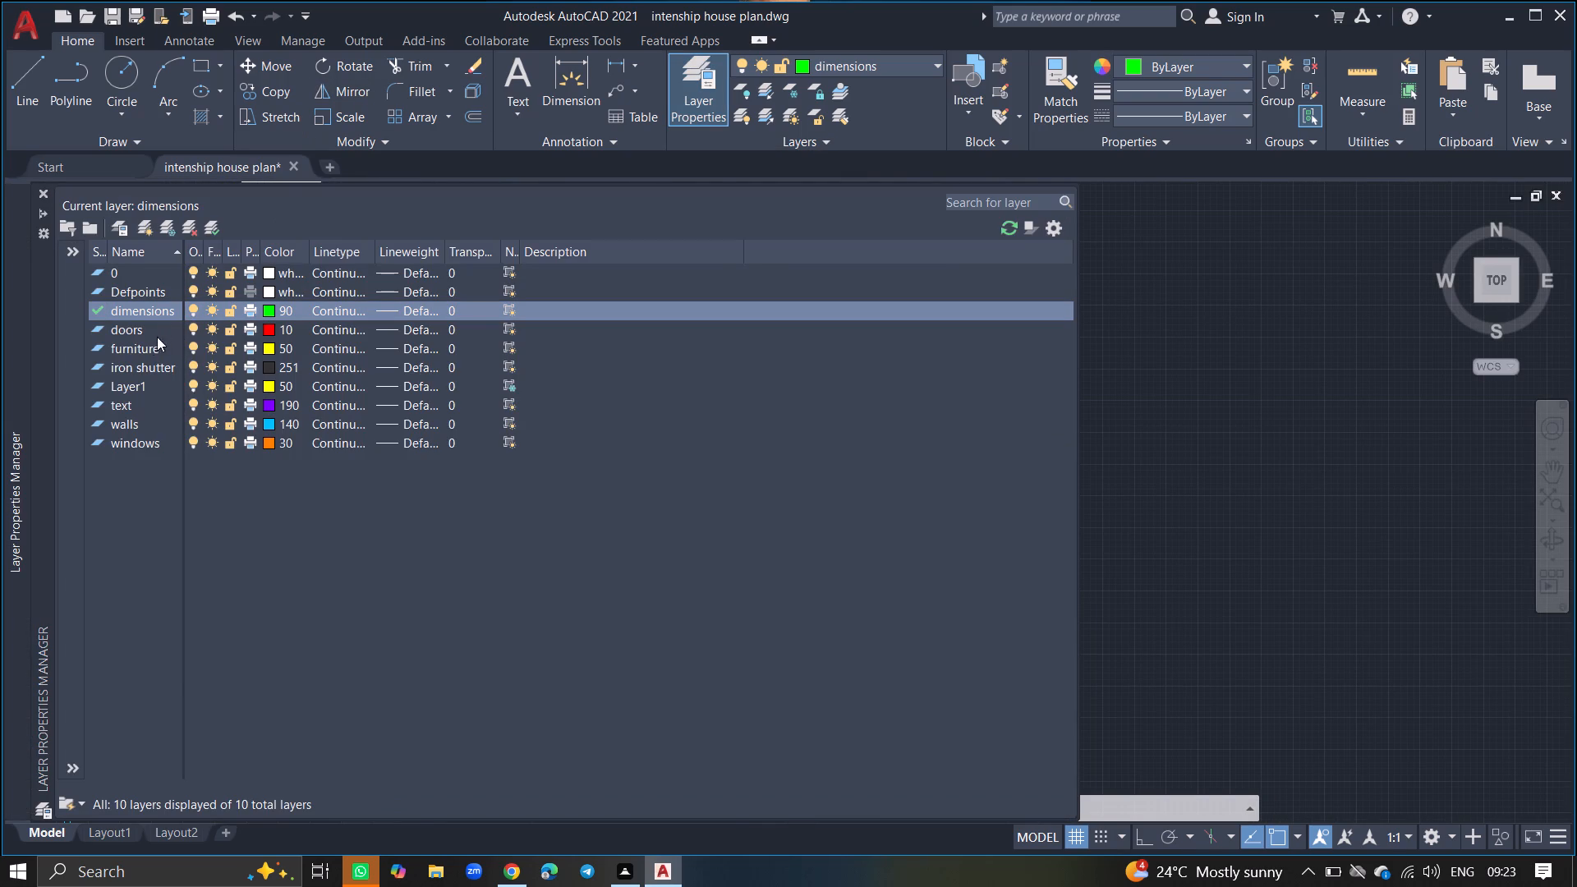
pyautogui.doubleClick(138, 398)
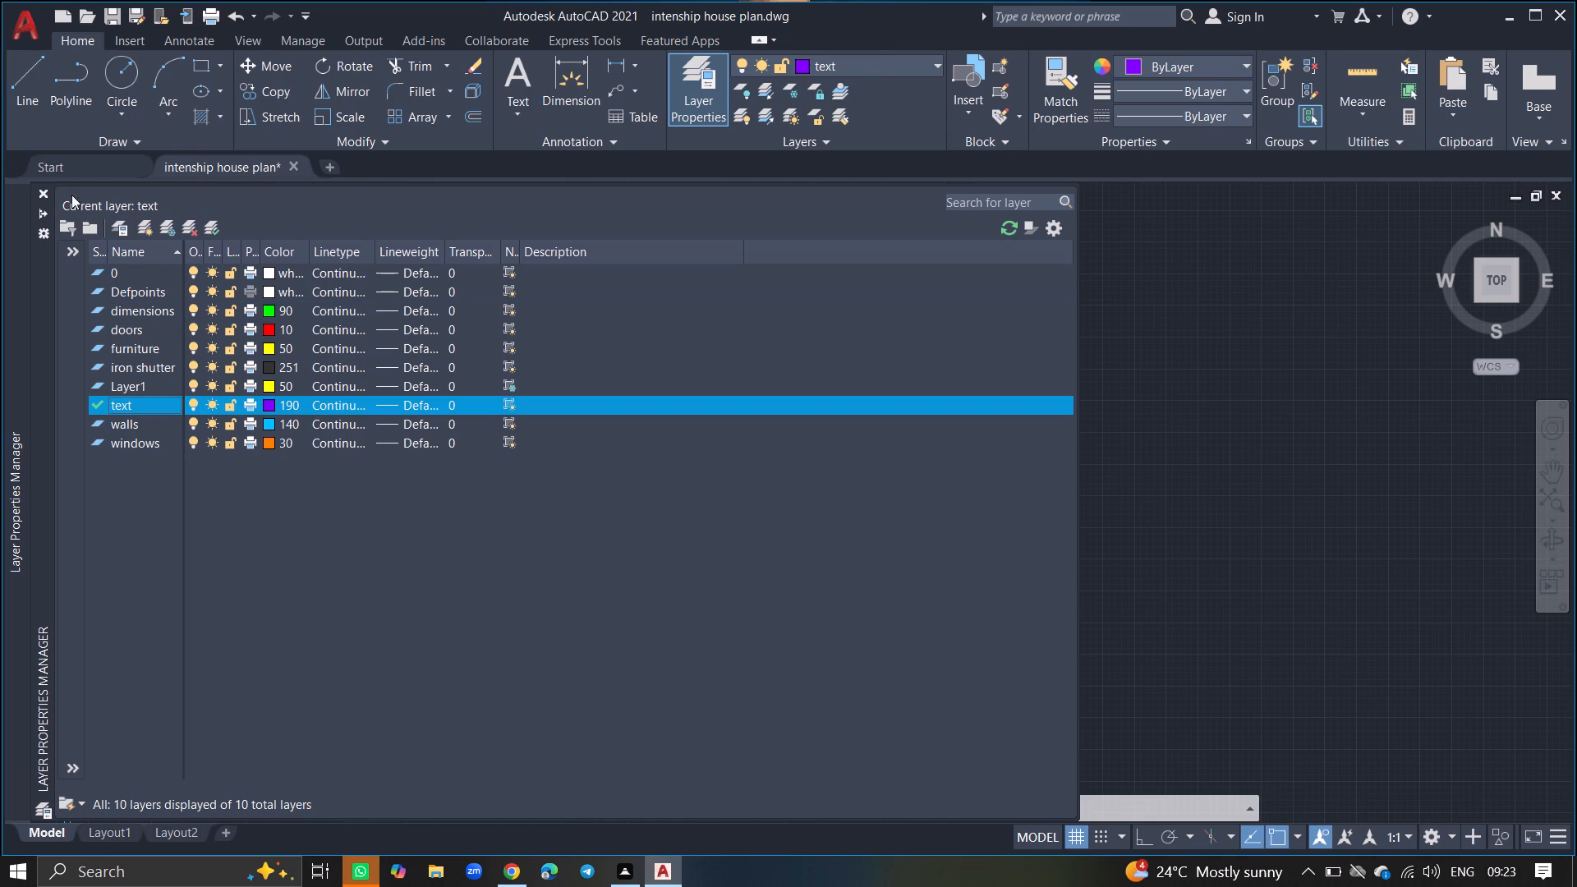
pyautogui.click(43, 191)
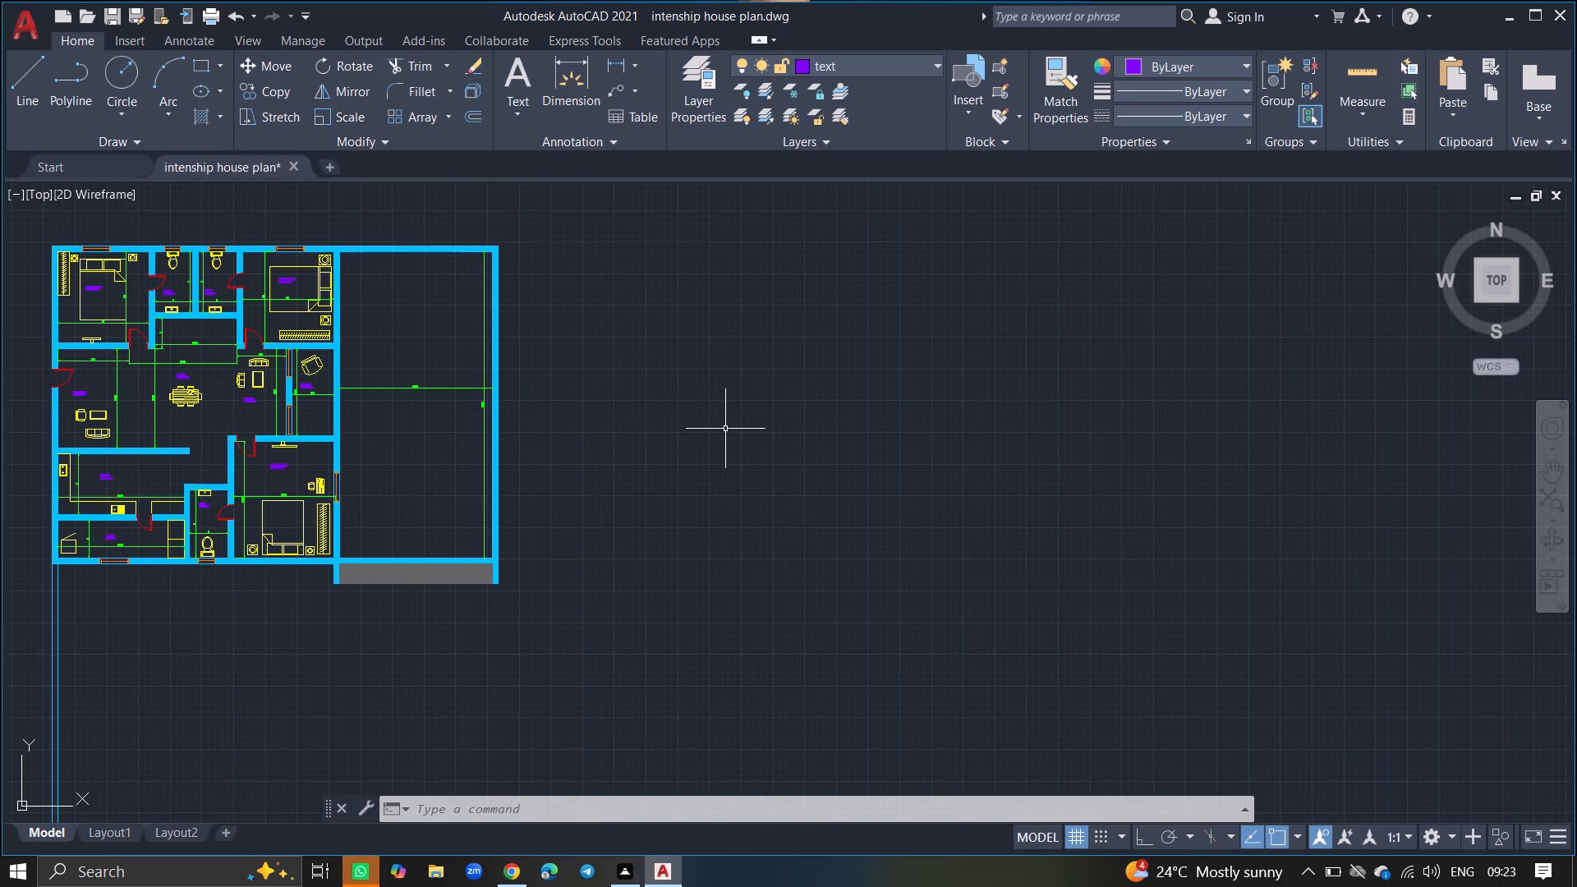
# Save the drawing.
pyautogui.hotkey('ctrl', 's')
pyautogui.hotkey('ctrl', 's')
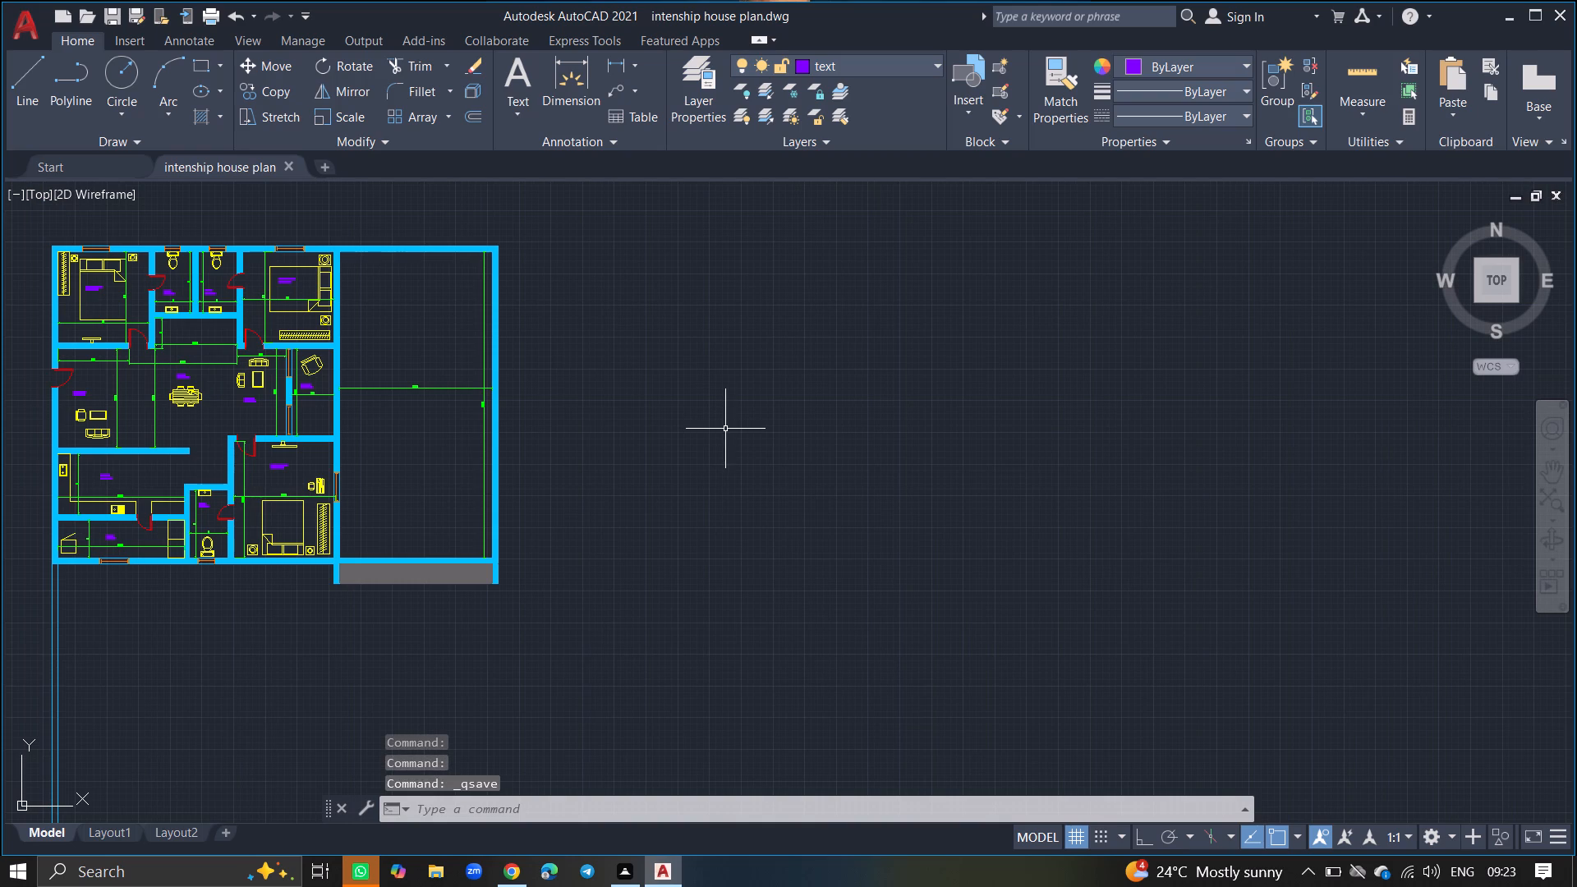
# Show the tool palettes and try to insert the Vehicles - Imperial block.
pyautogui.hotkey('ctrl', '3')
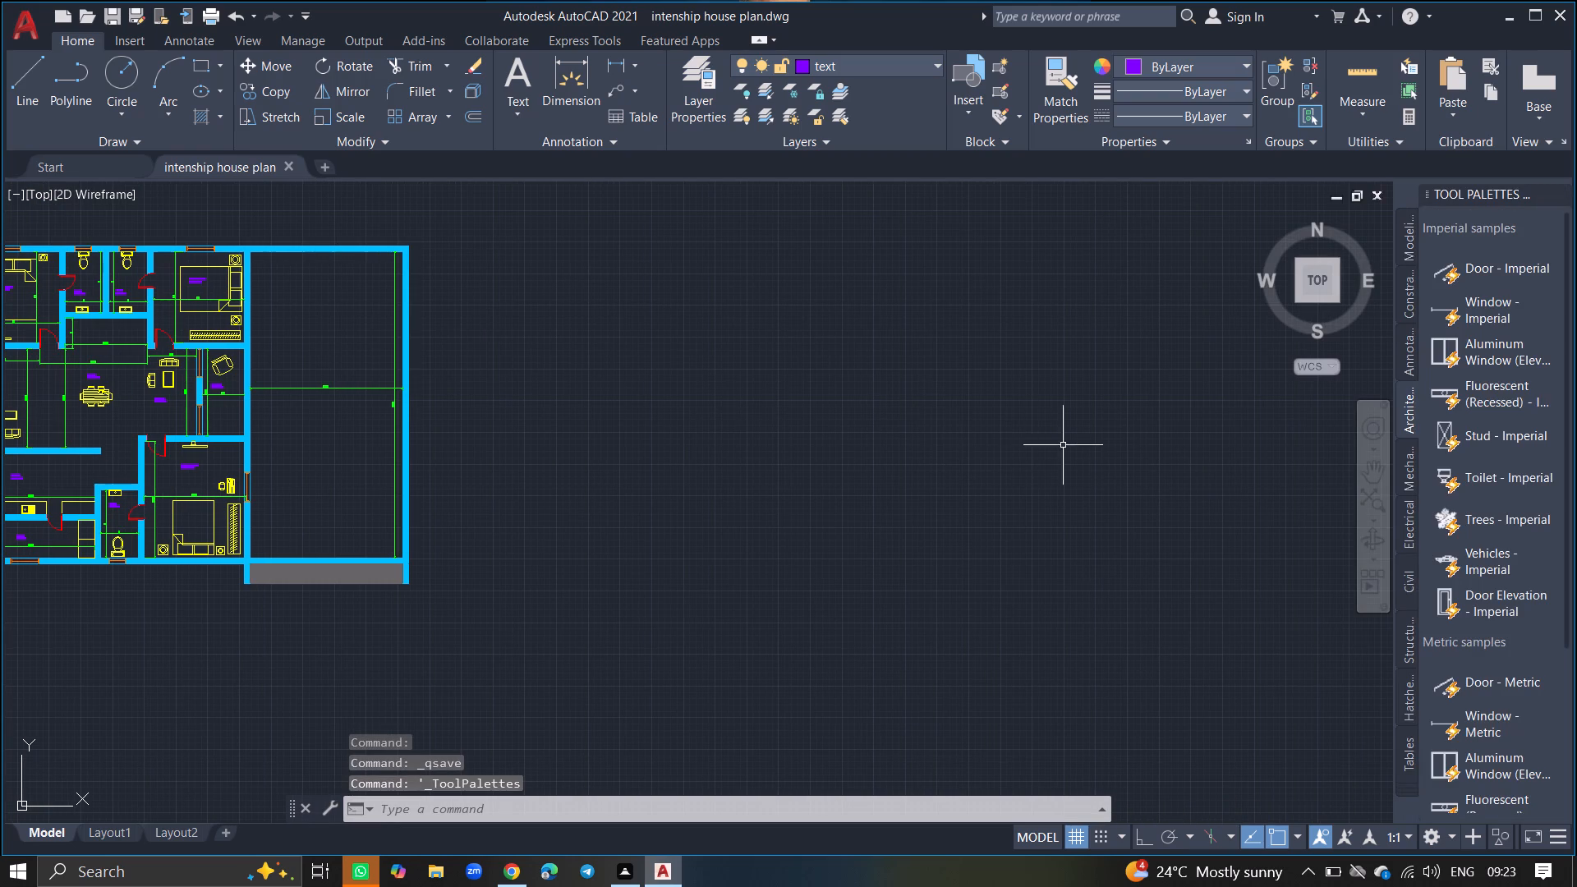
pyautogui.click(1520, 562)
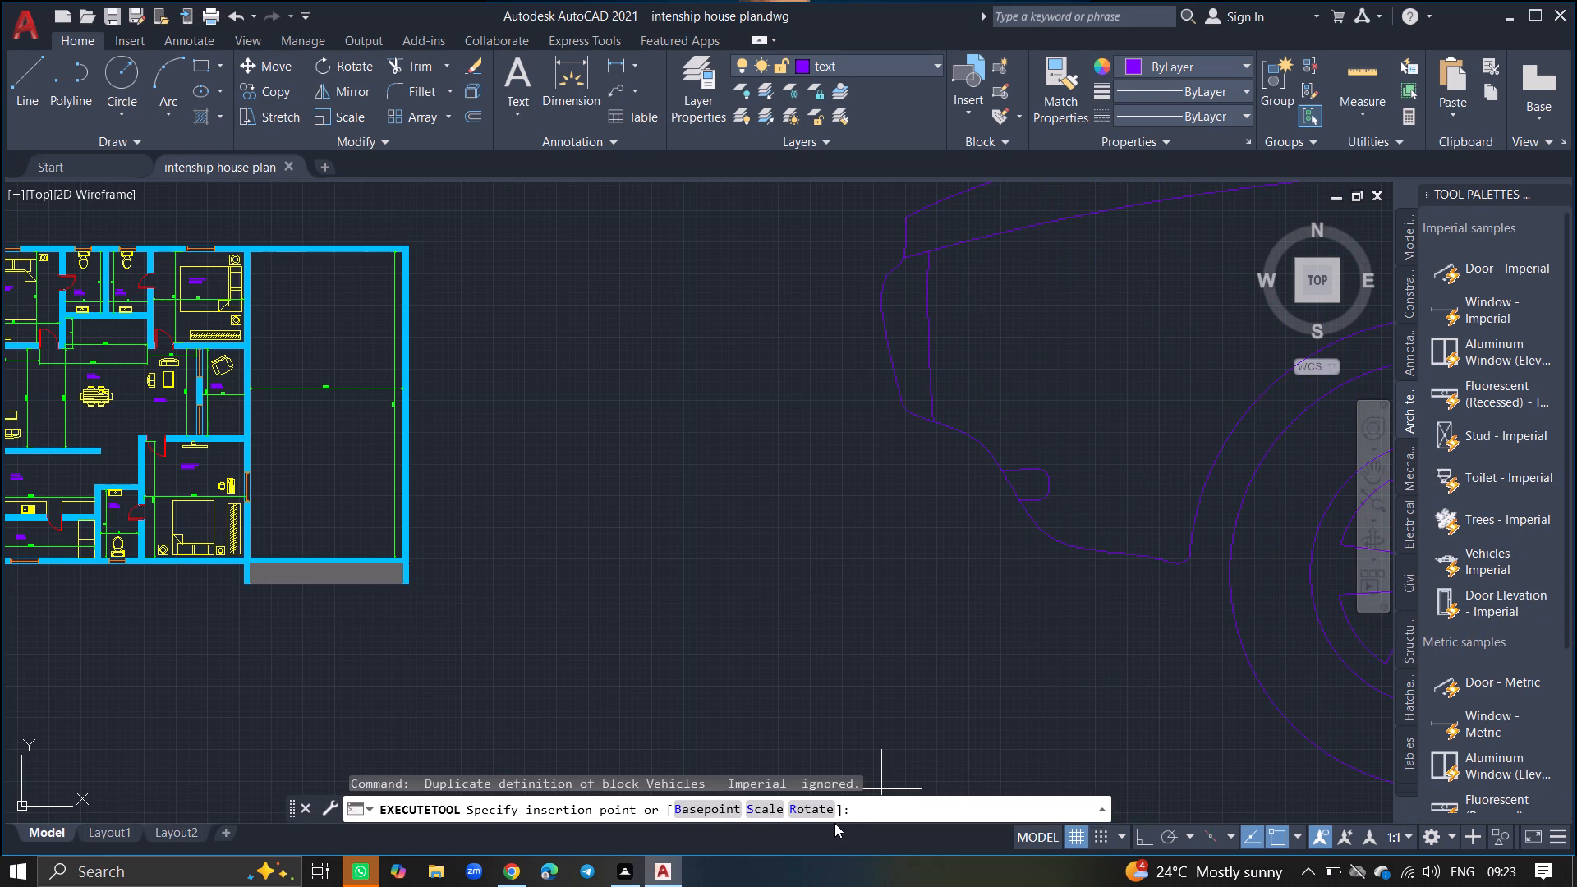
pyautogui.press('Escape')
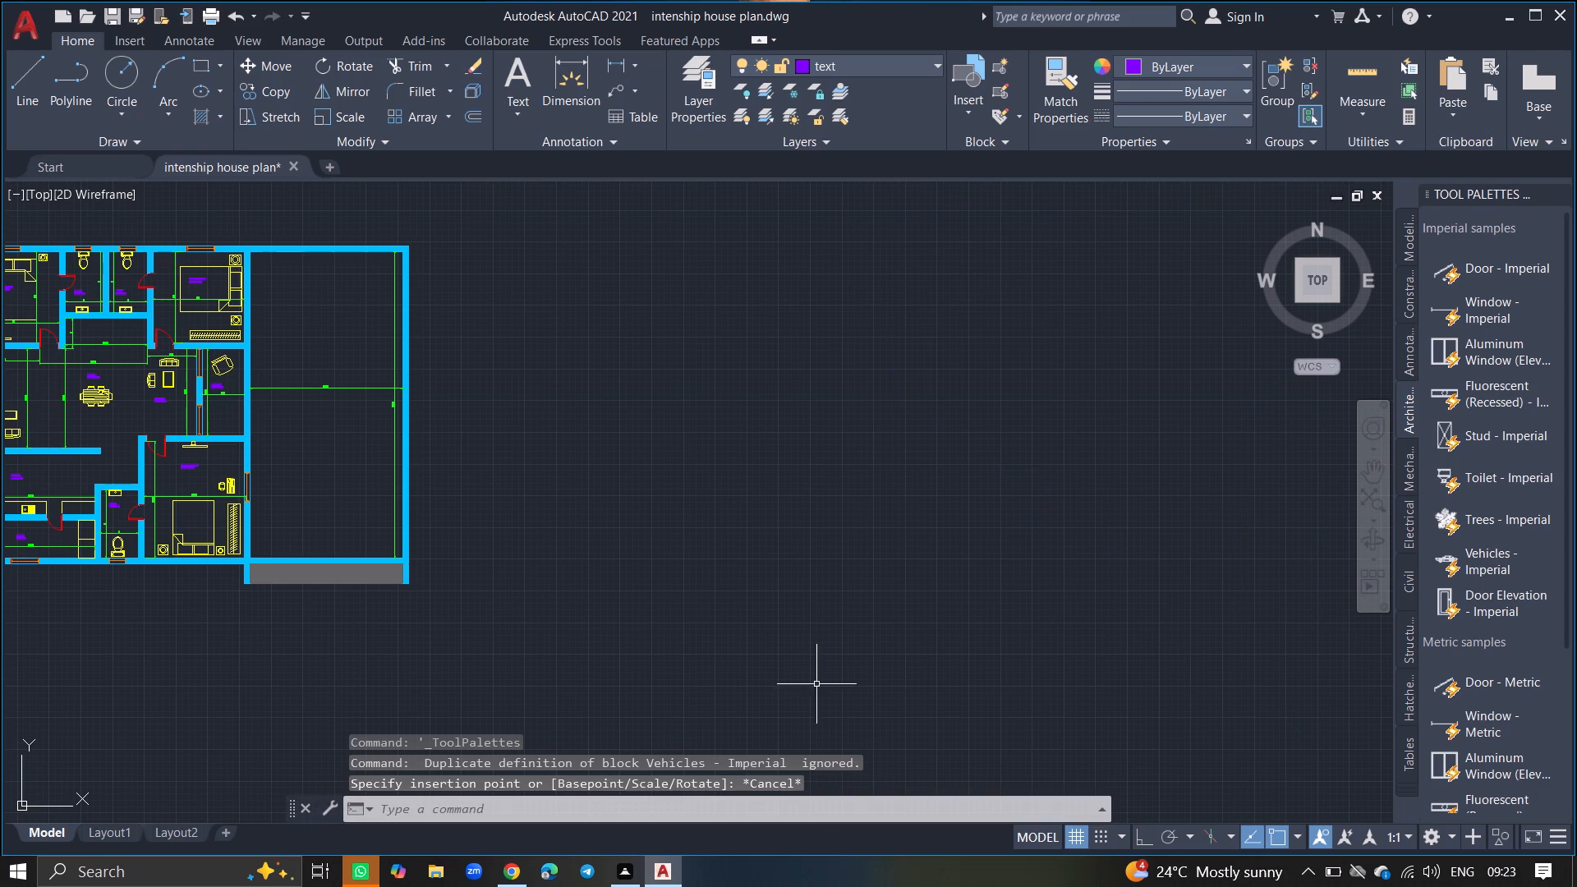
# Make the furniture layer current.
pyautogui.click(707, 110)
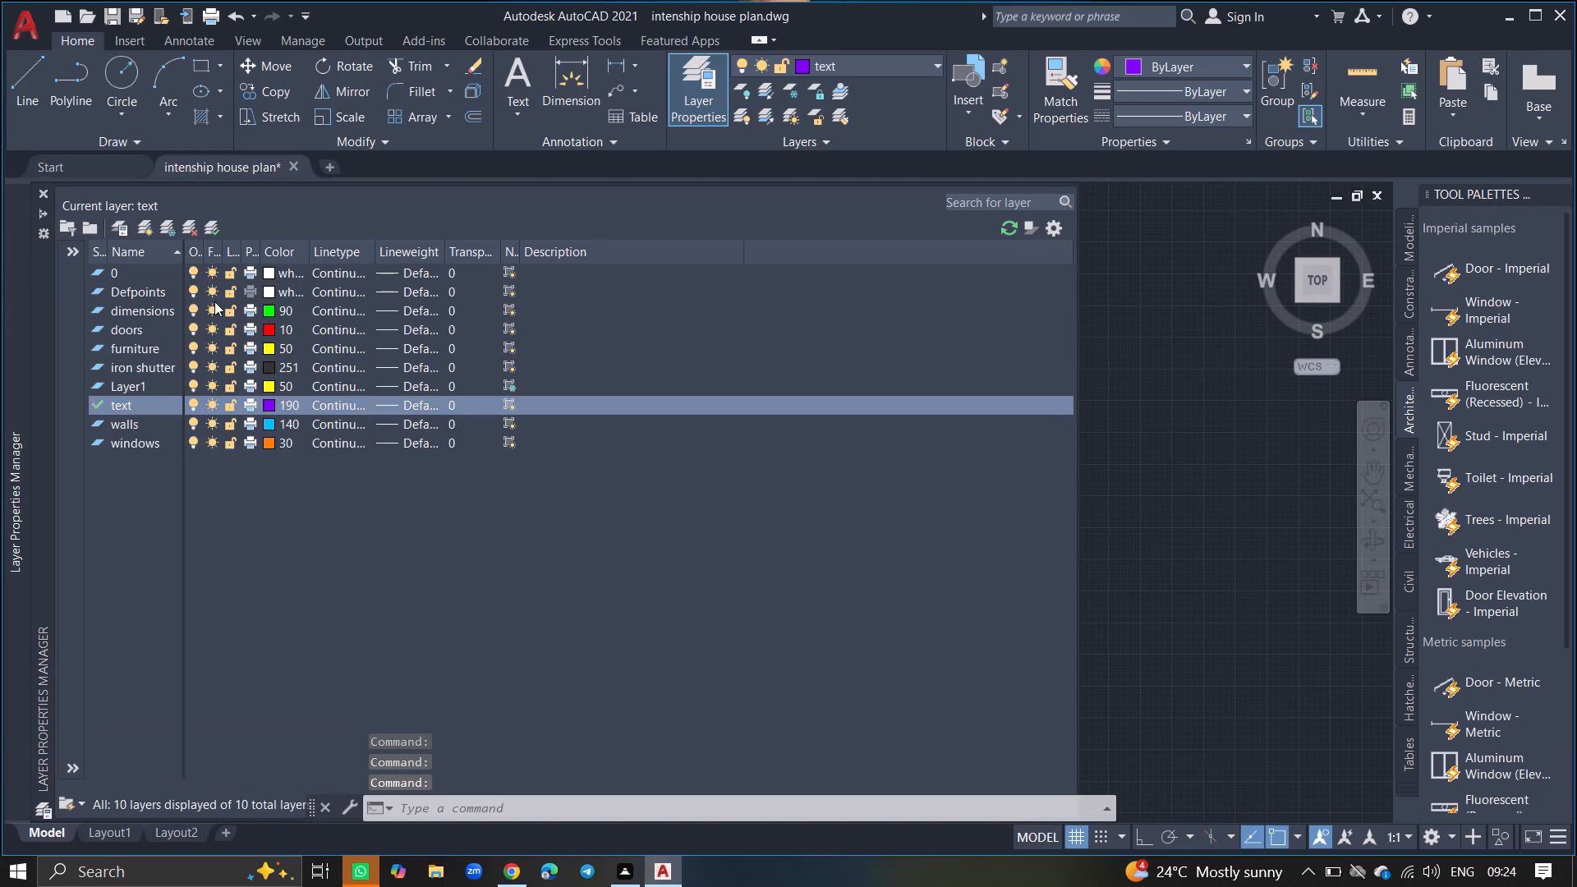
pyautogui.doubleClick(122, 342)
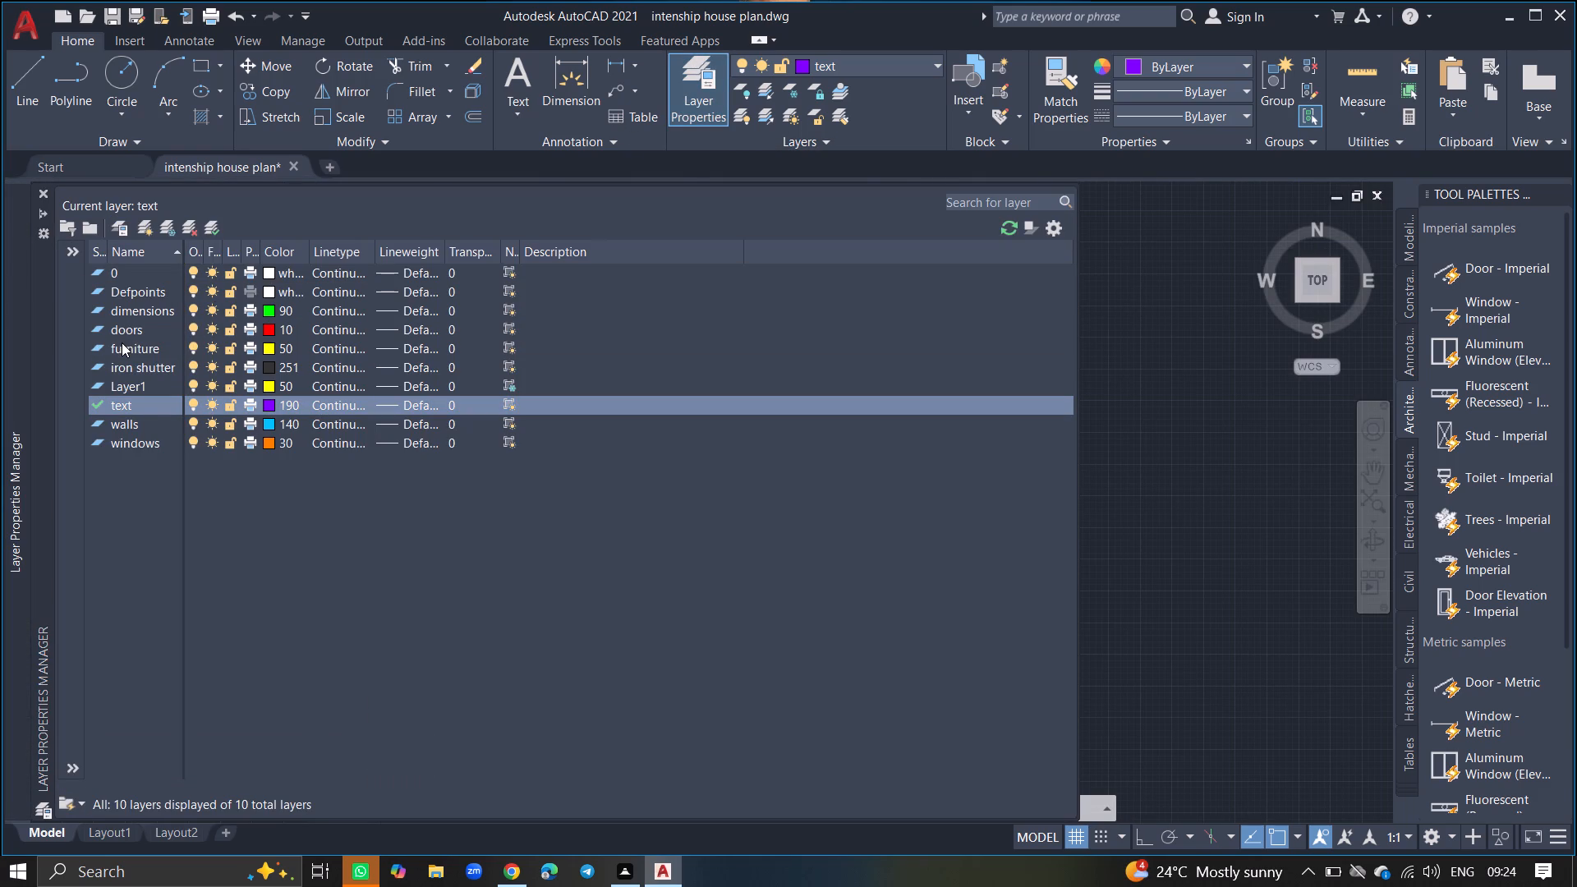
pyautogui.click(41, 190)
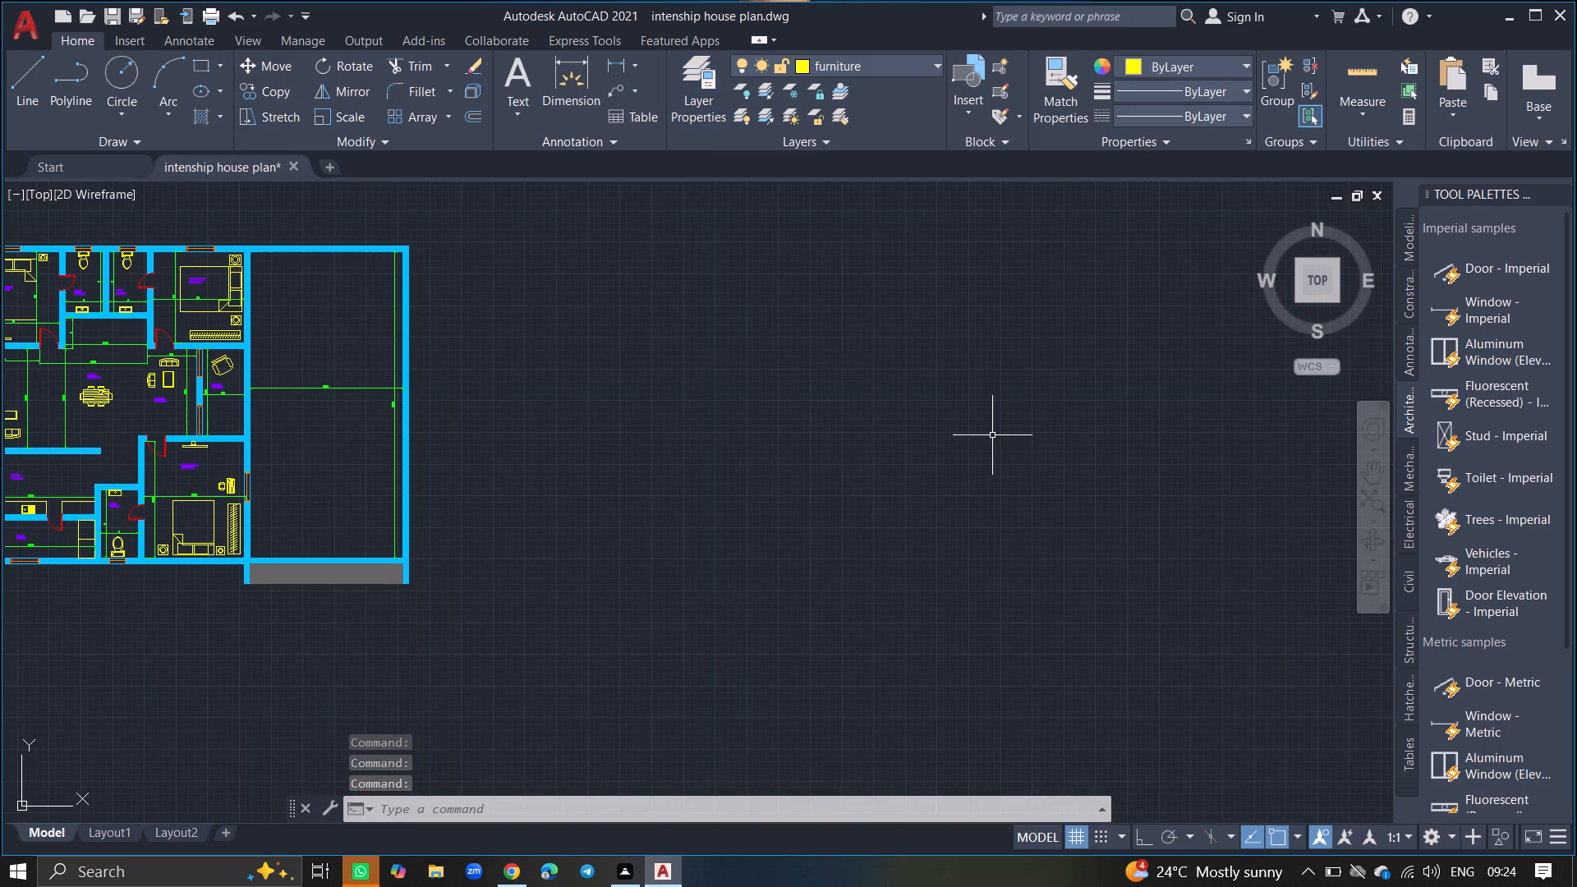
# Insert the Vehicles - Imperial block just south of the empty area and switch it to the Sports Car (Top) view.
pyautogui.click(1478, 561)
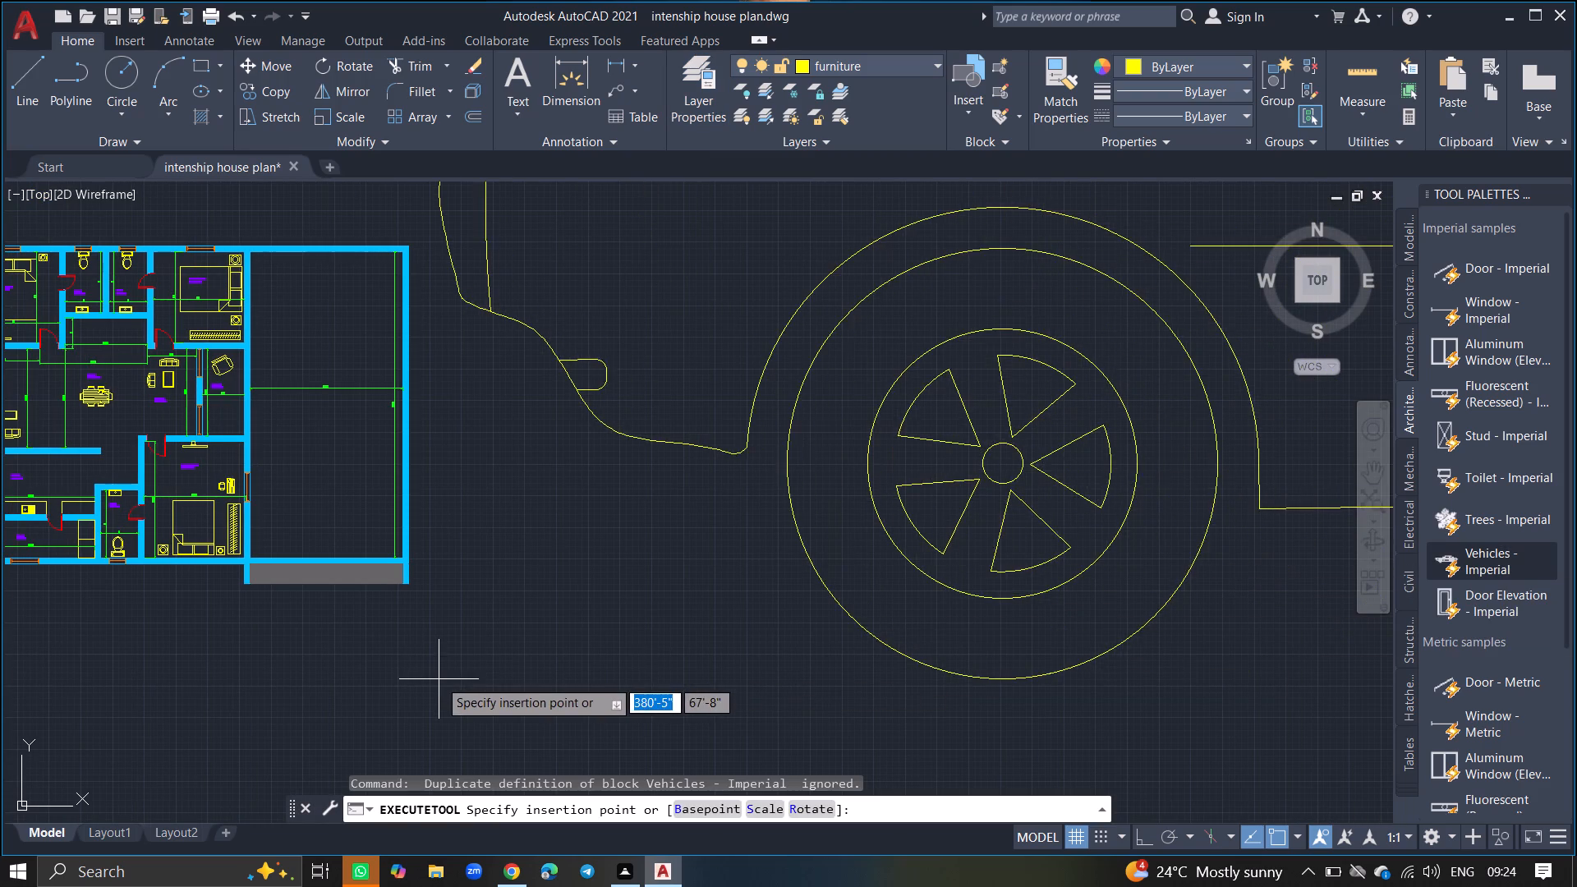
pyautogui.click(235, 673)
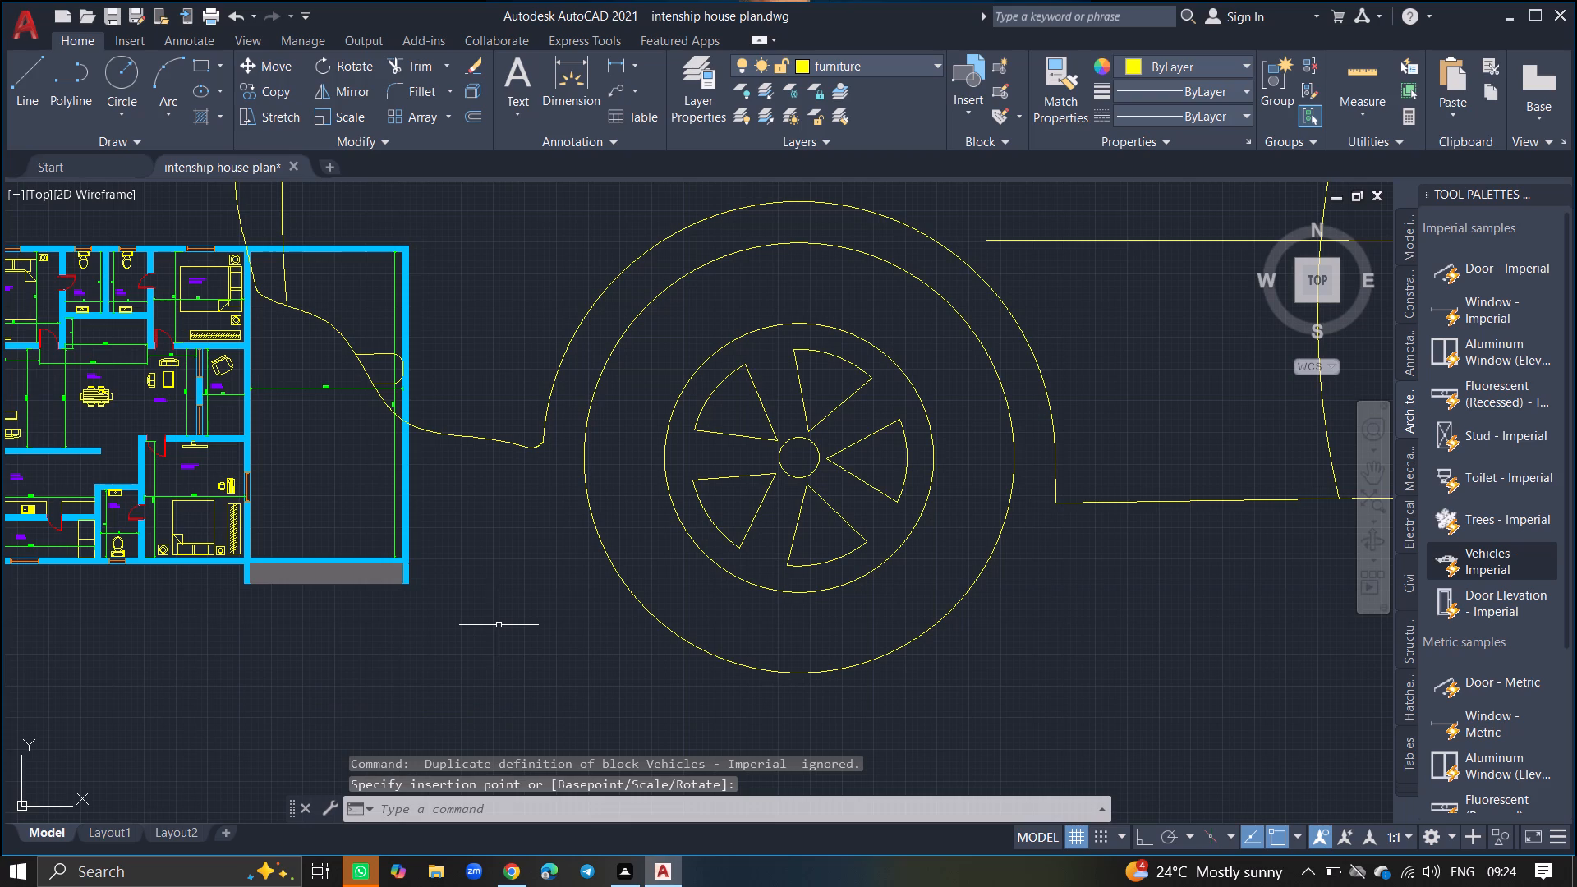
pyautogui.click(714, 558)
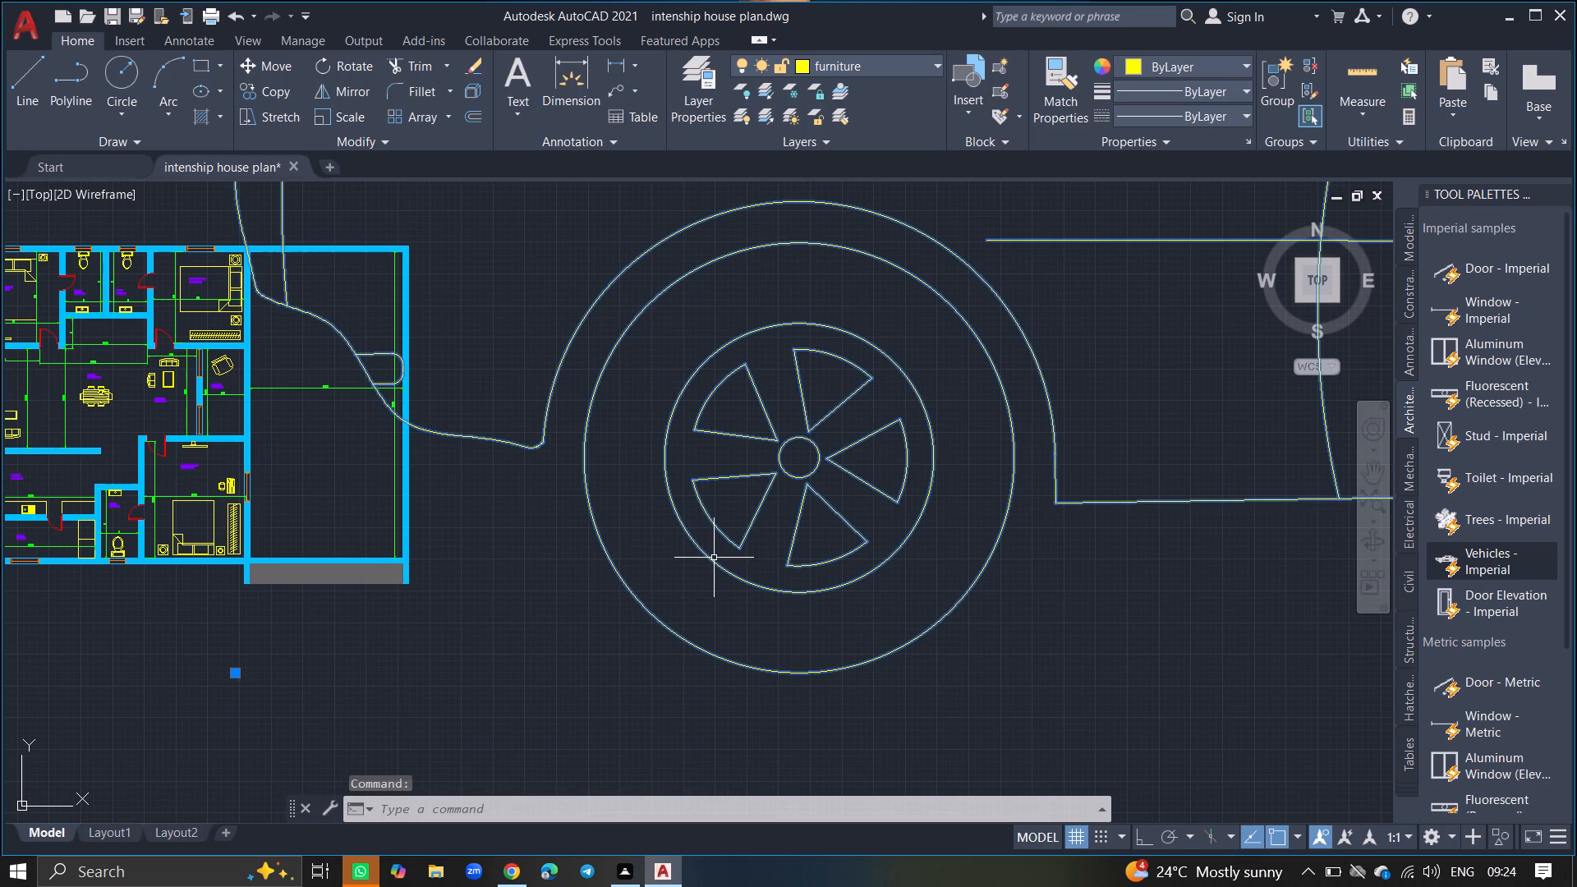
pyautogui.keyDown('ctrl'); pyautogui.scroll(-5, 714, 558); pyautogui.keyUp('ctrl')
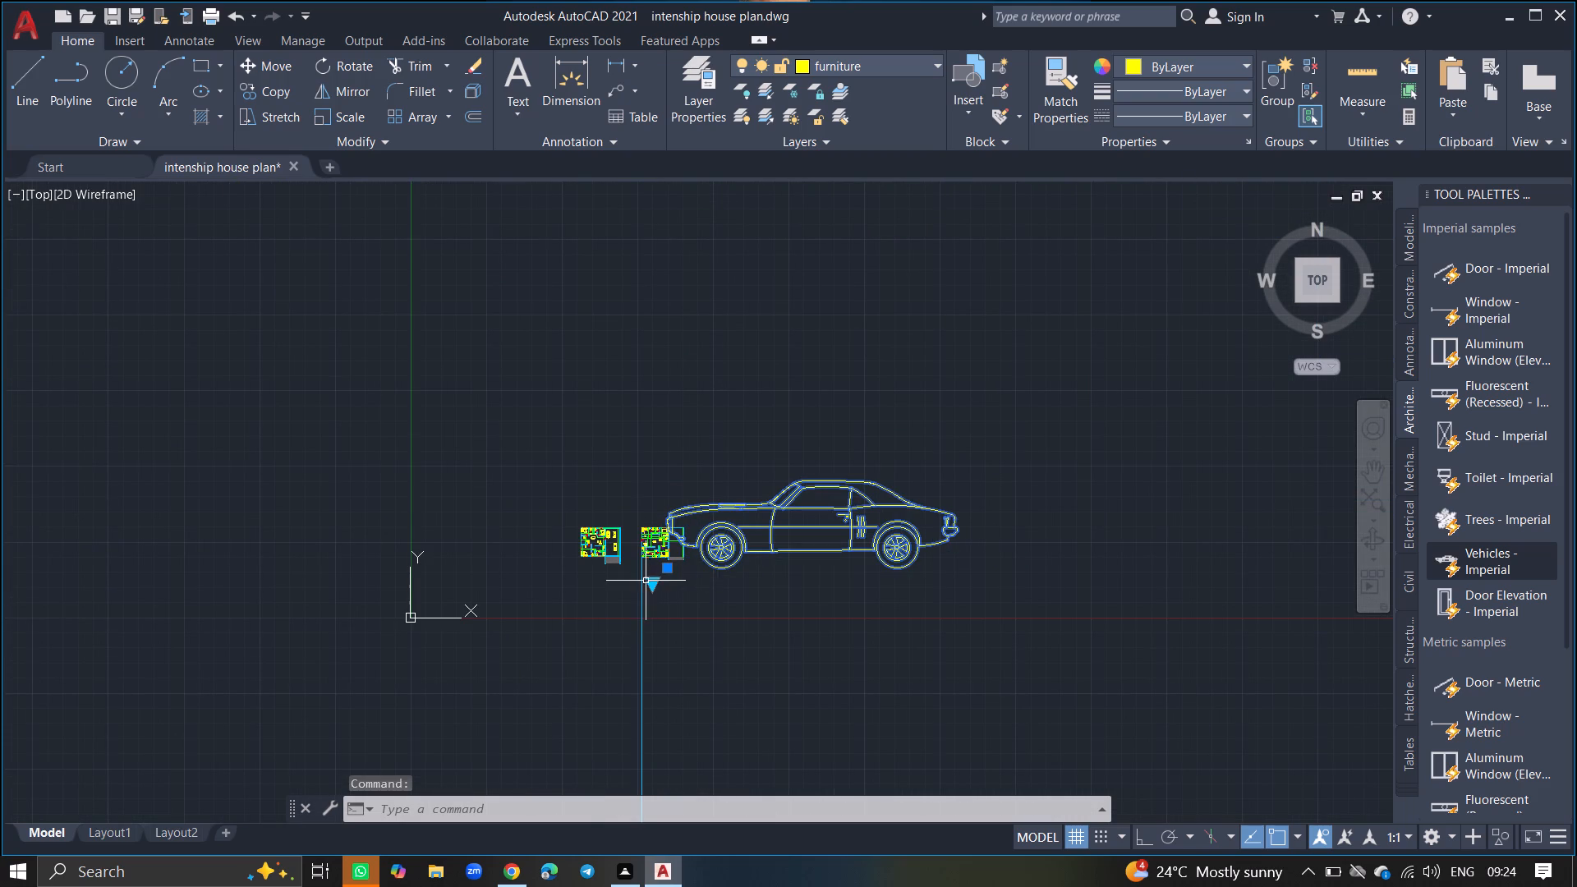
pyautogui.click(647, 581)
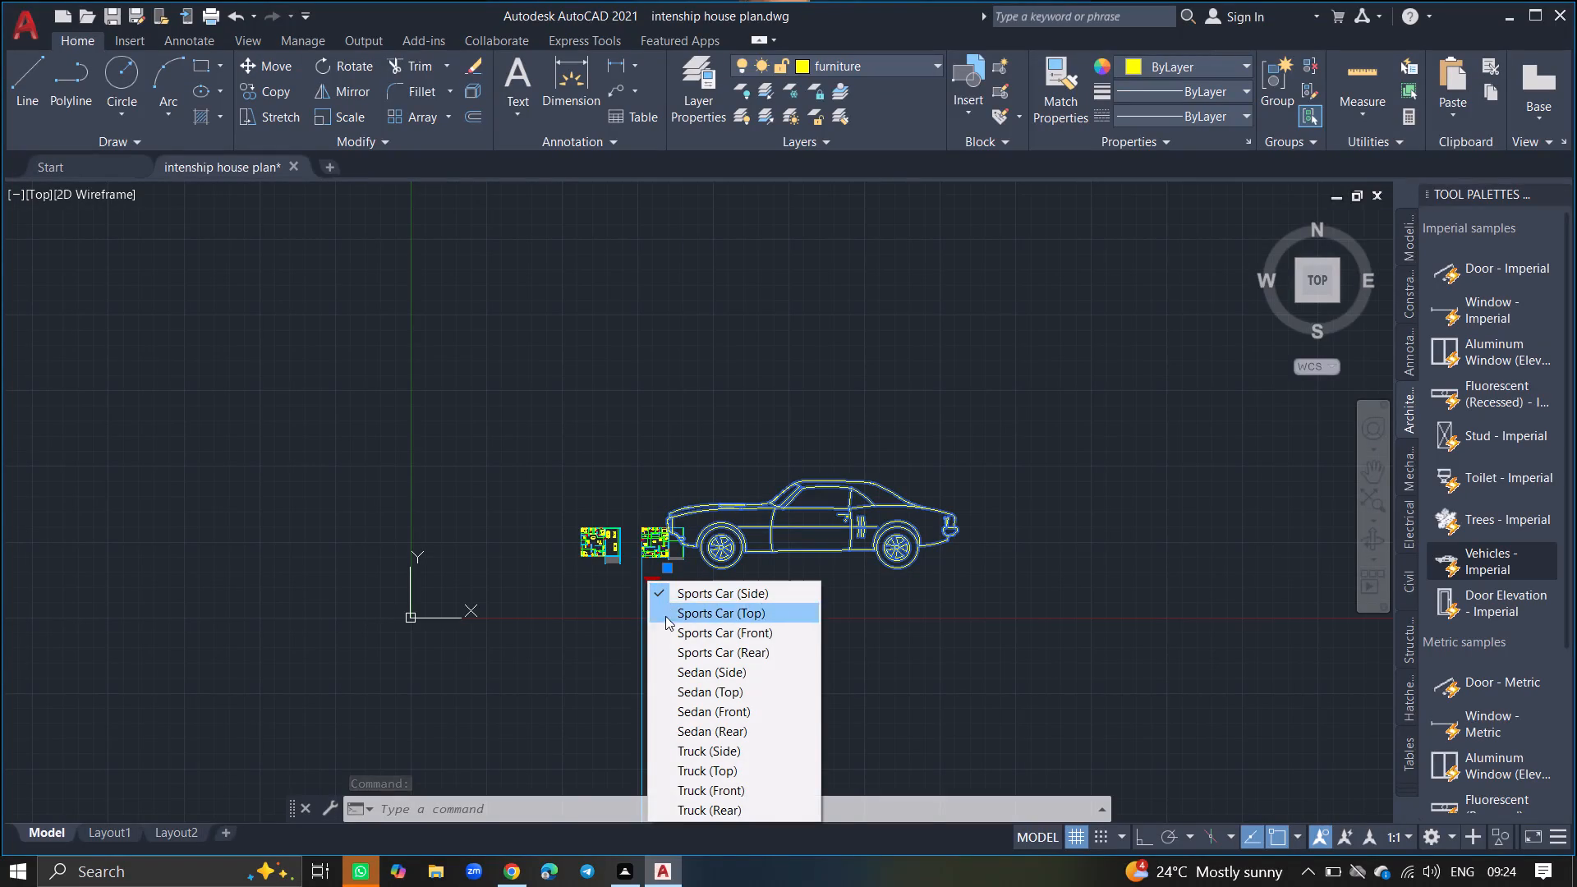
pyautogui.click(669, 612)
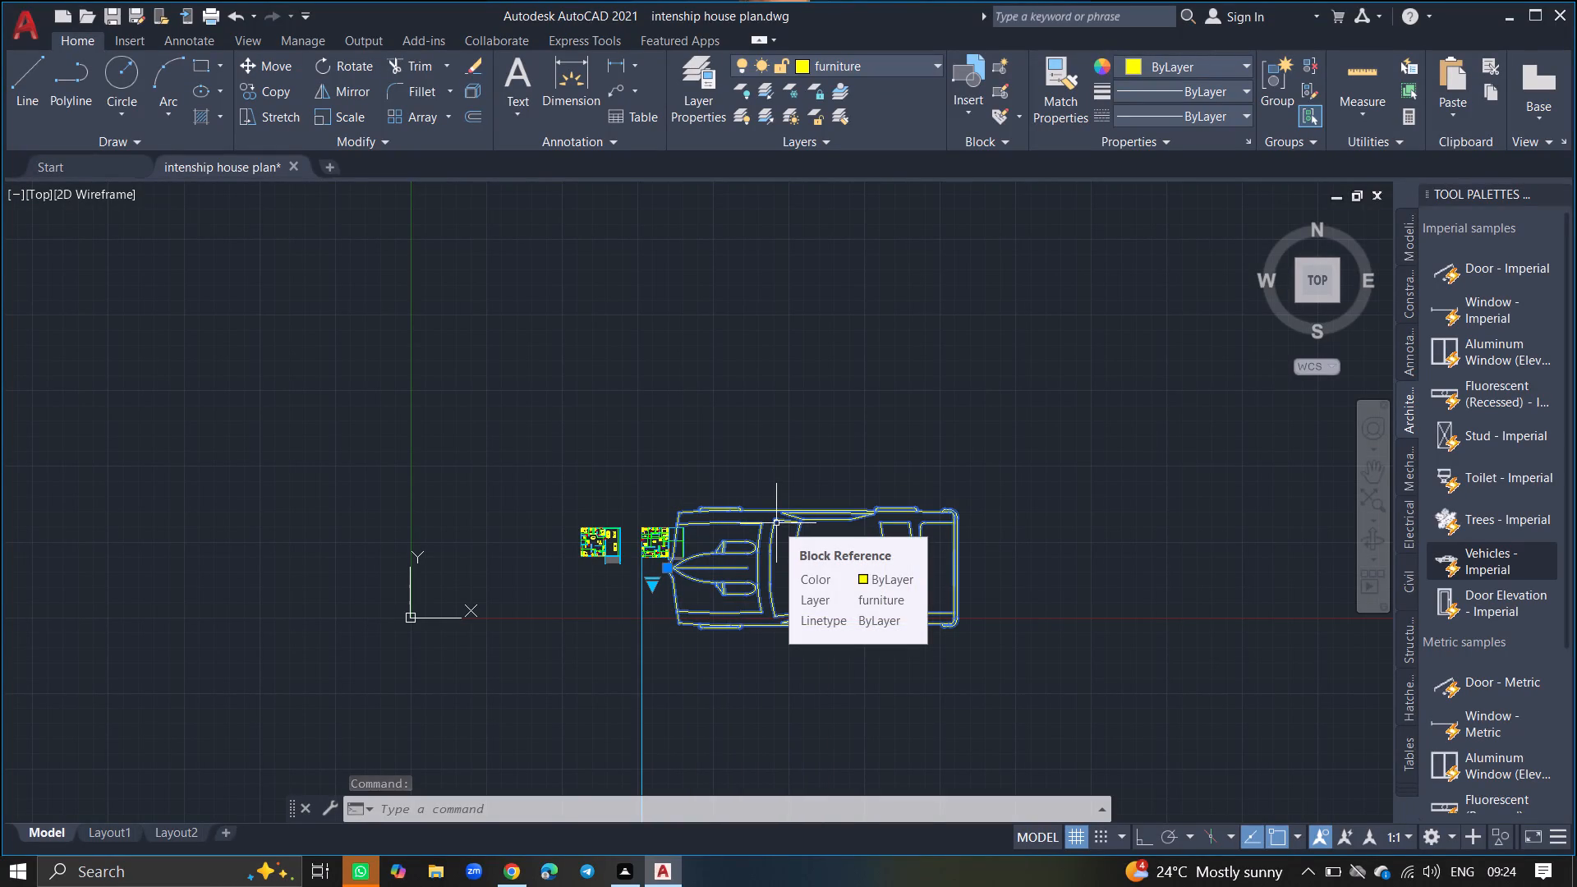
# Insert a second Vehicles - Imperial block at the upper edge of the top-view sports car.
pyautogui.press('Return')
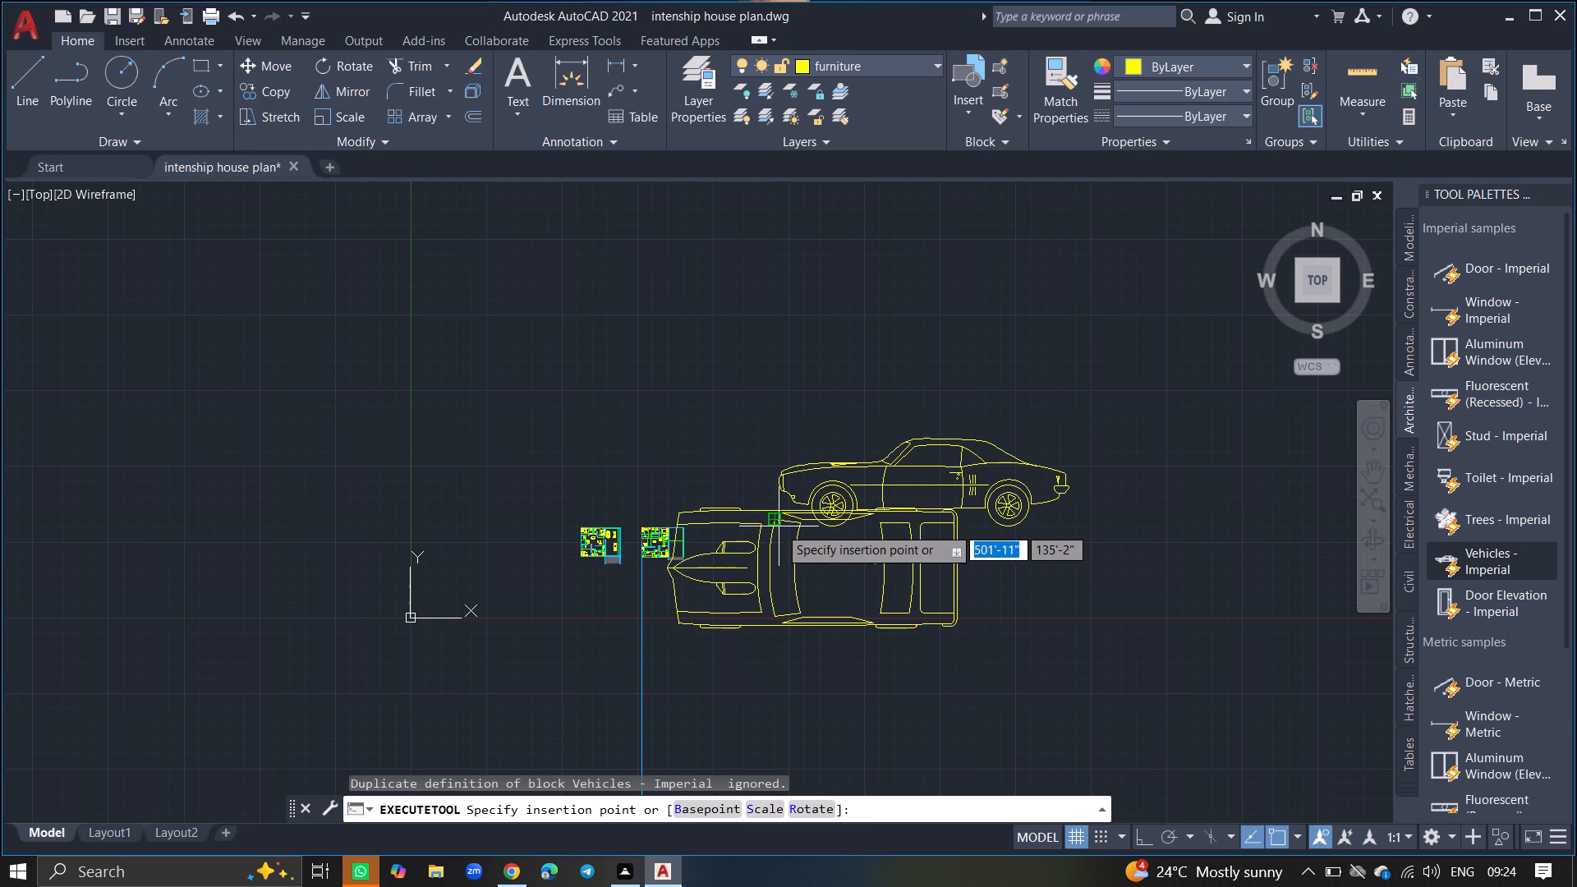
pyautogui.click(779, 526)
# Rotate the top-view sports car 90 degrees counterclockwise so its front faces south.
pyautogui.click(779, 526)
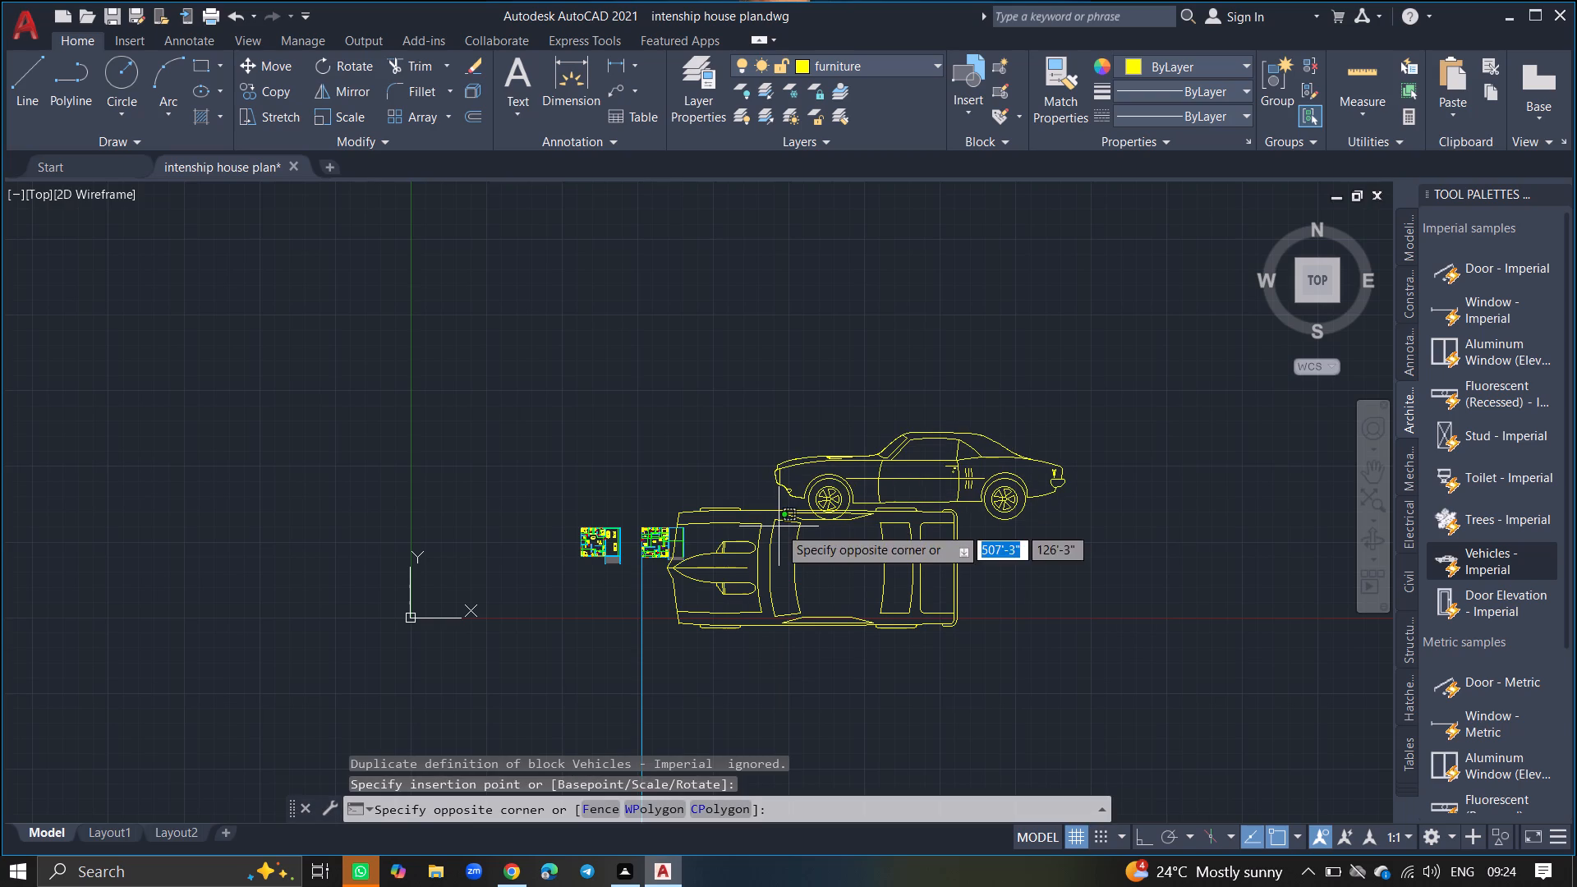
pyautogui.click(736, 625)
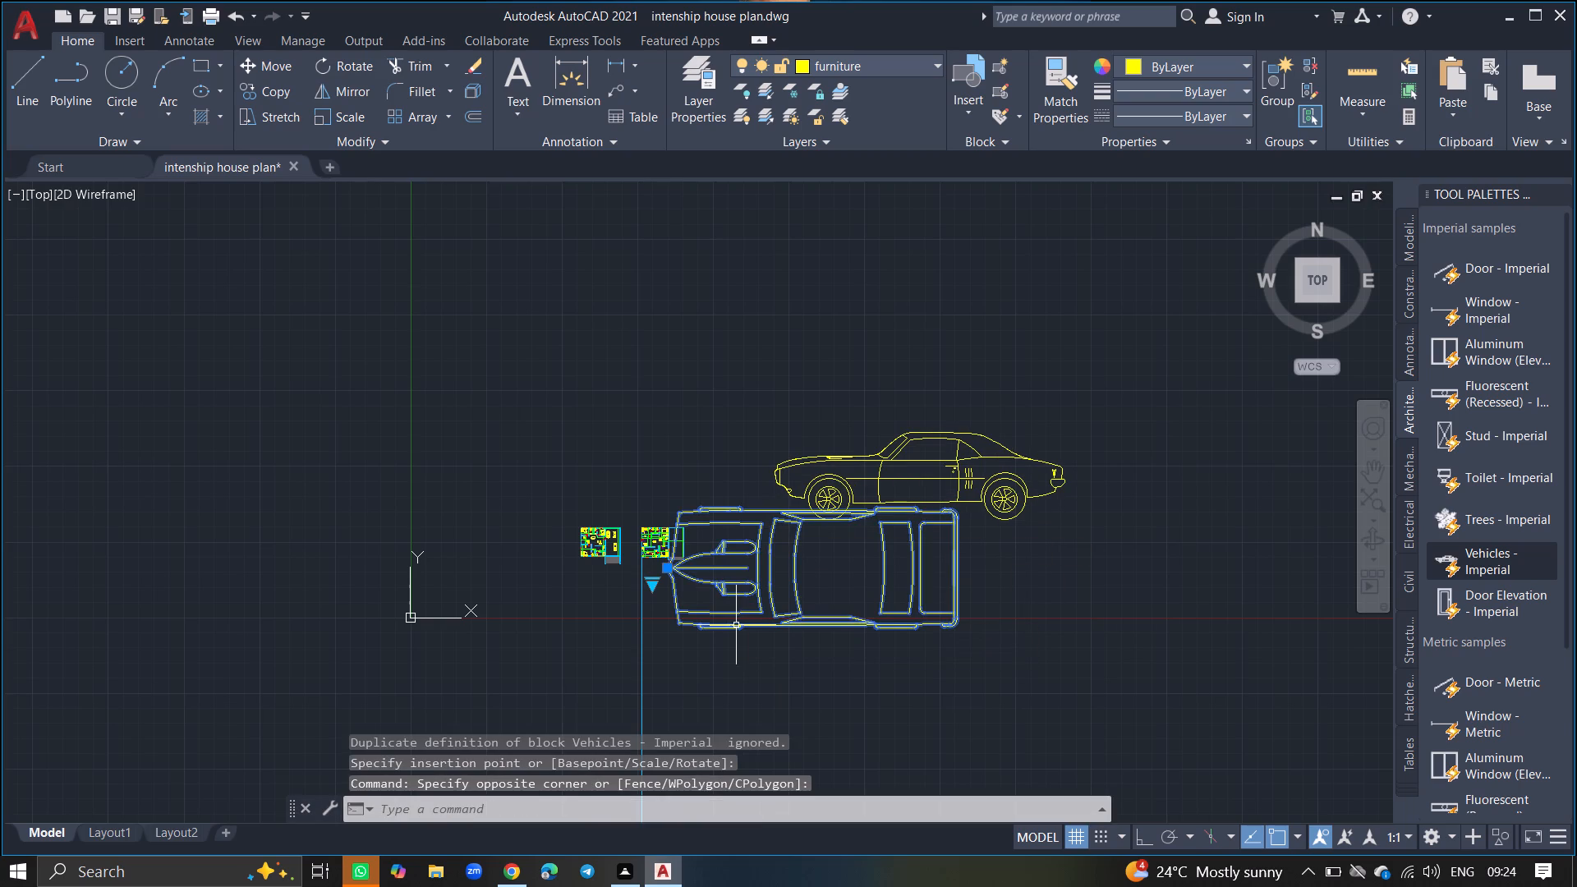
pyautogui.press('r')
pyautogui.press('o')
pyautogui.press('Return')
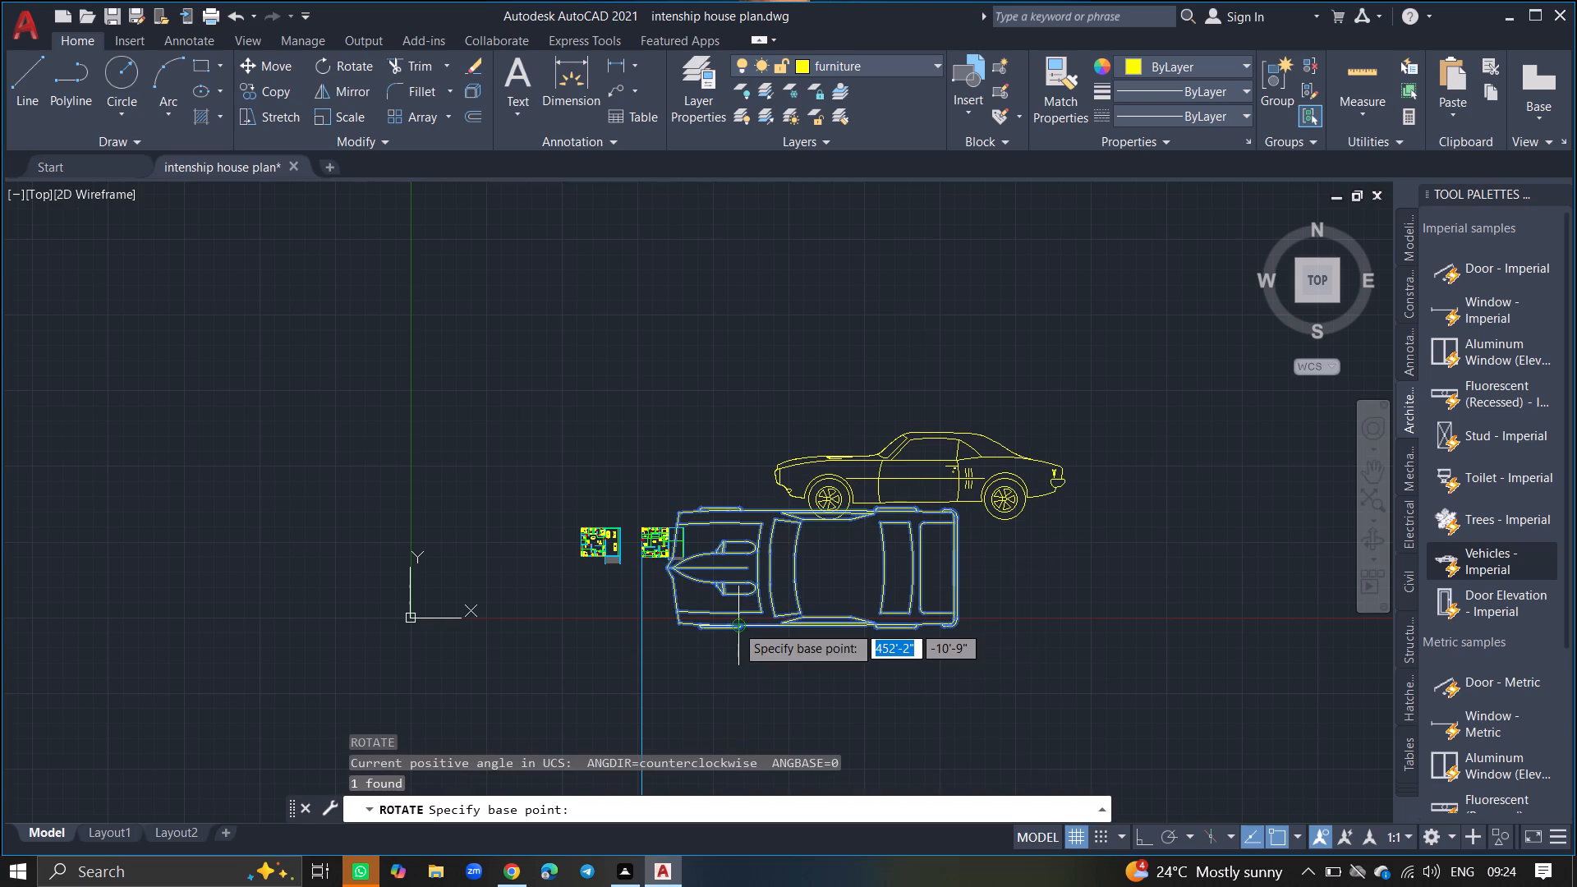
pyautogui.click(736, 625)
pyautogui.click(735, 624)
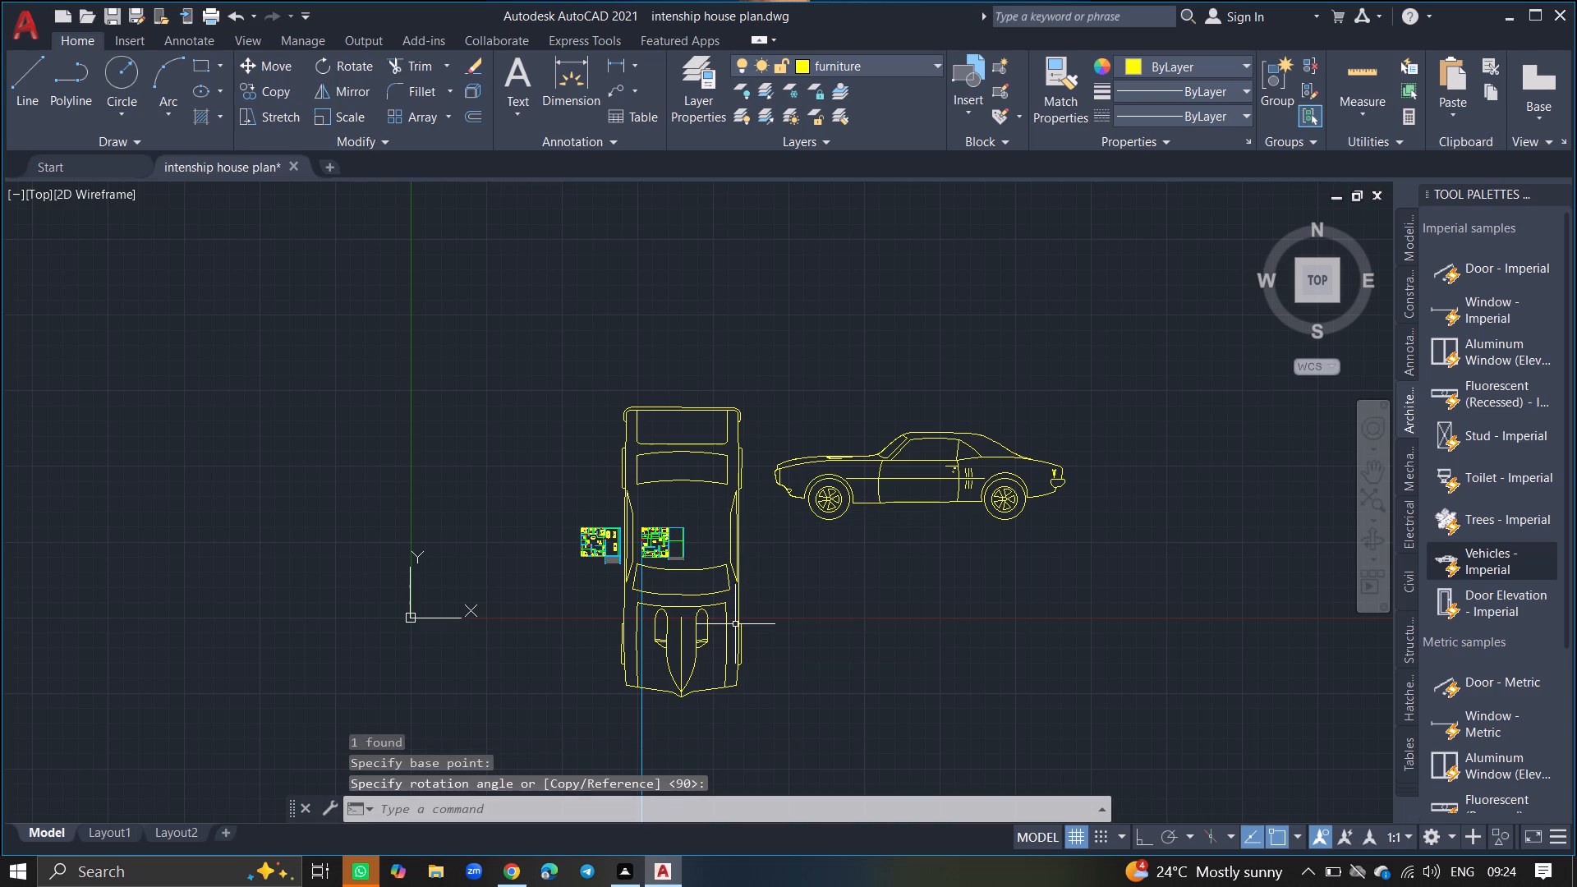
# Scale the rotated top-view car down freehand from its front corner to roughly fit the empty area east of the house.
pyautogui.click(752, 618)
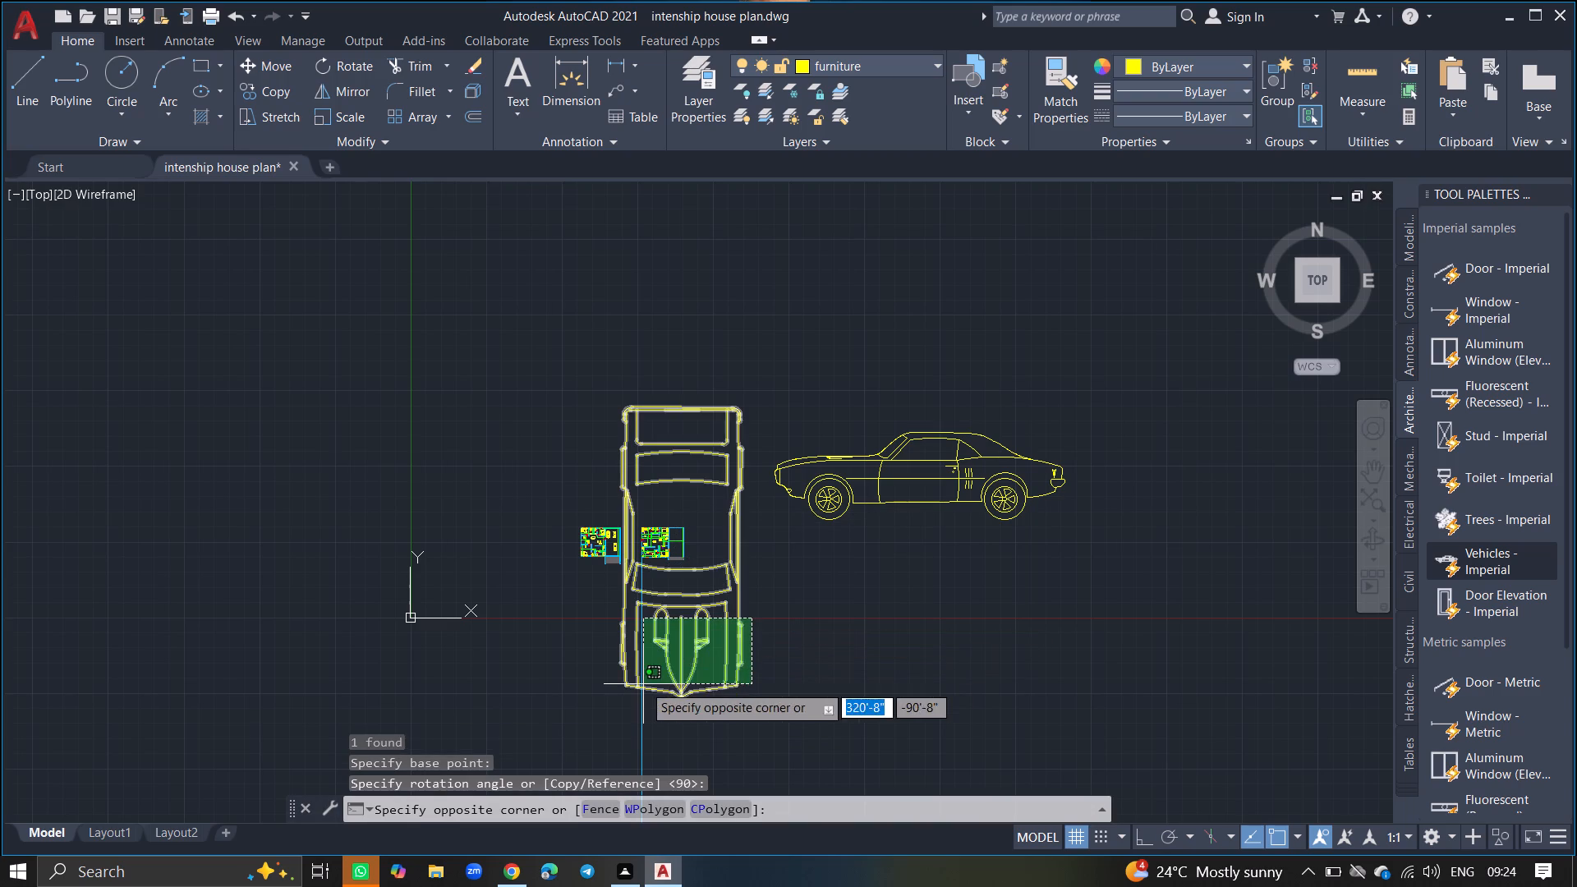
pyautogui.click(643, 684)
pyautogui.write('SC')
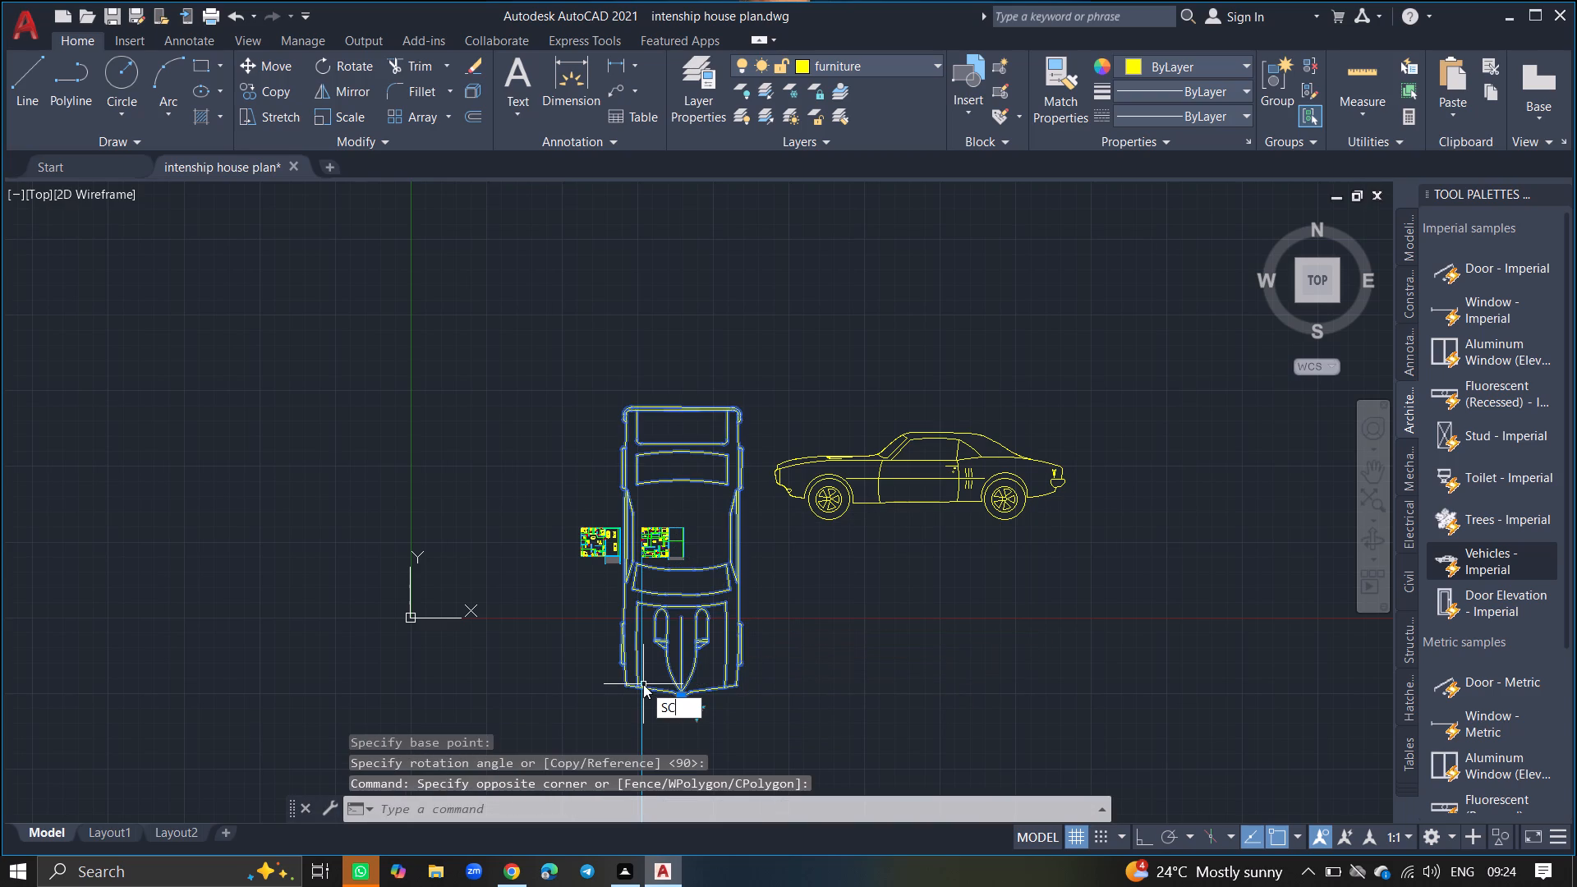
pyautogui.press('Return')
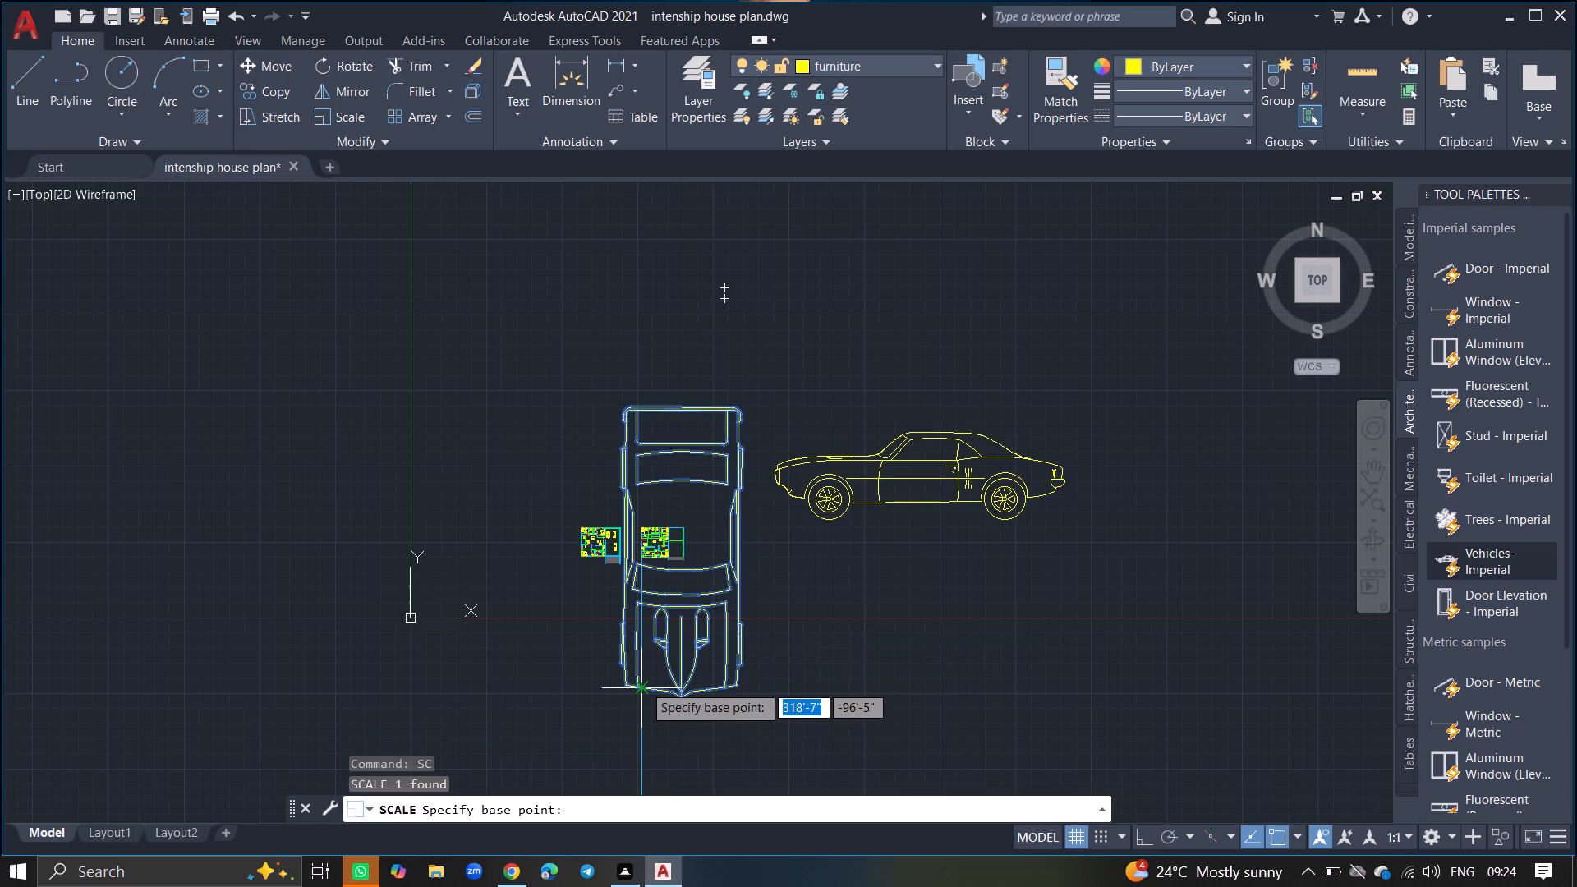
pyautogui.click(643, 684)
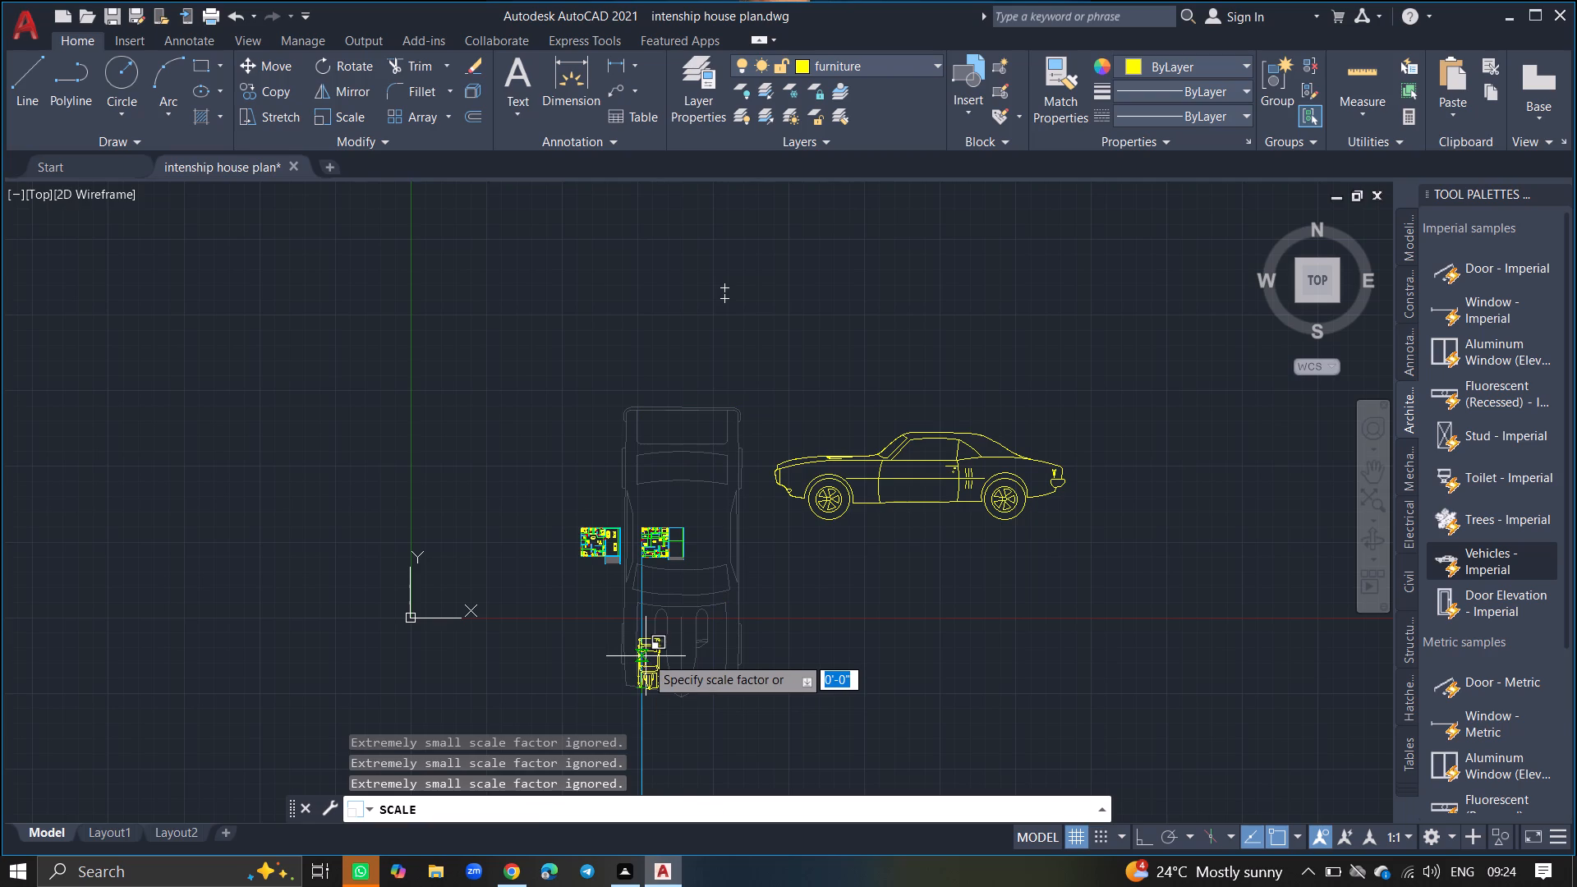
pyautogui.keyDown('ctrl'); pyautogui.scroll(4, 646, 656); pyautogui.keyUp('ctrl')
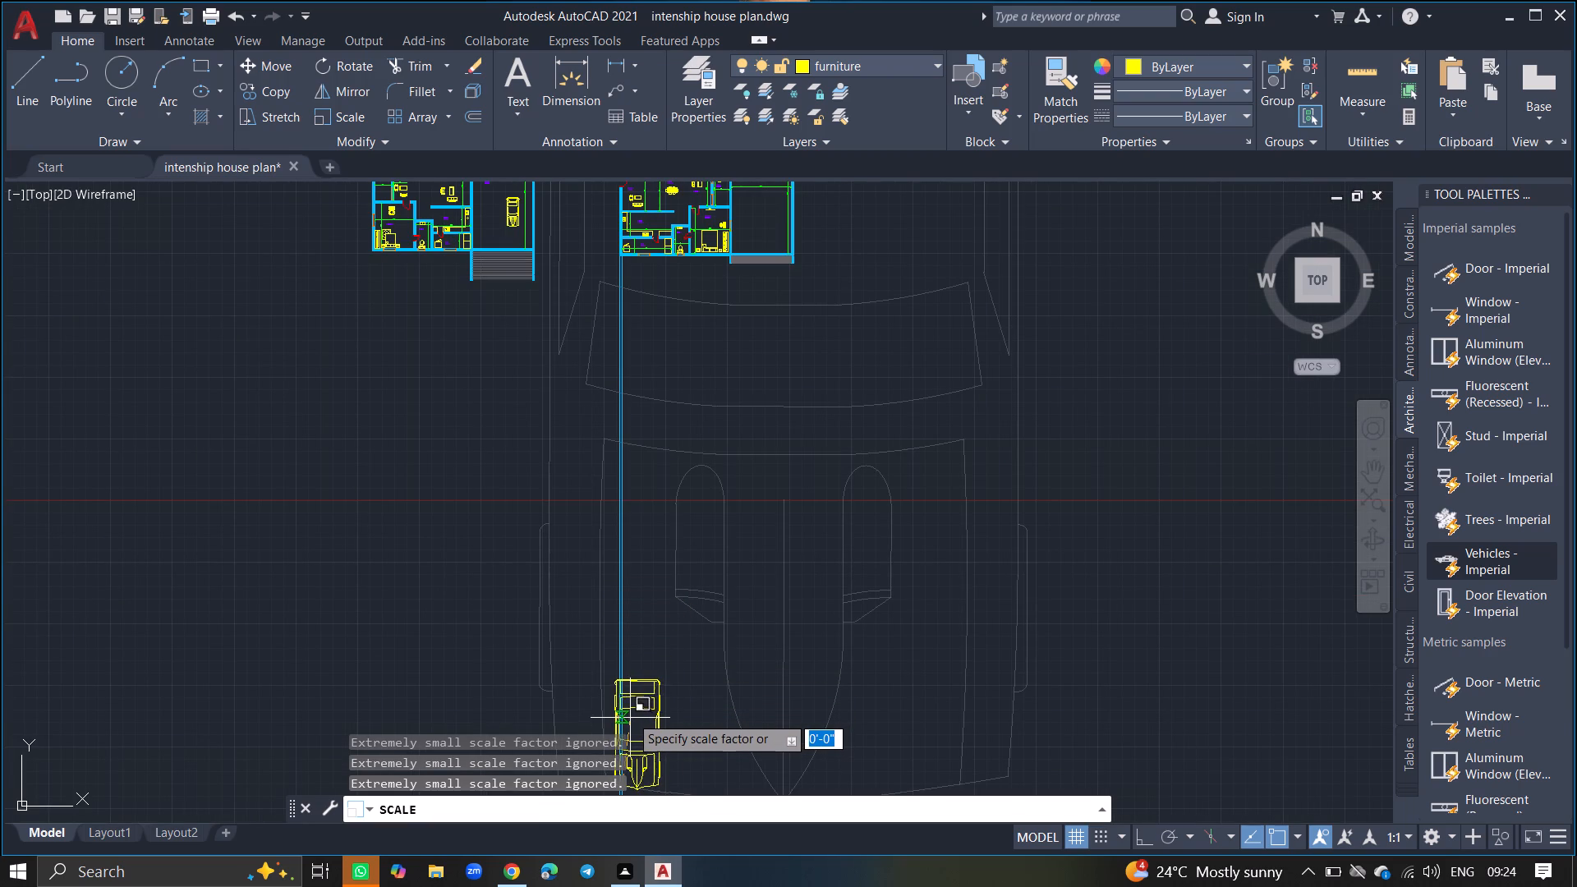
pyautogui.click(631, 710)
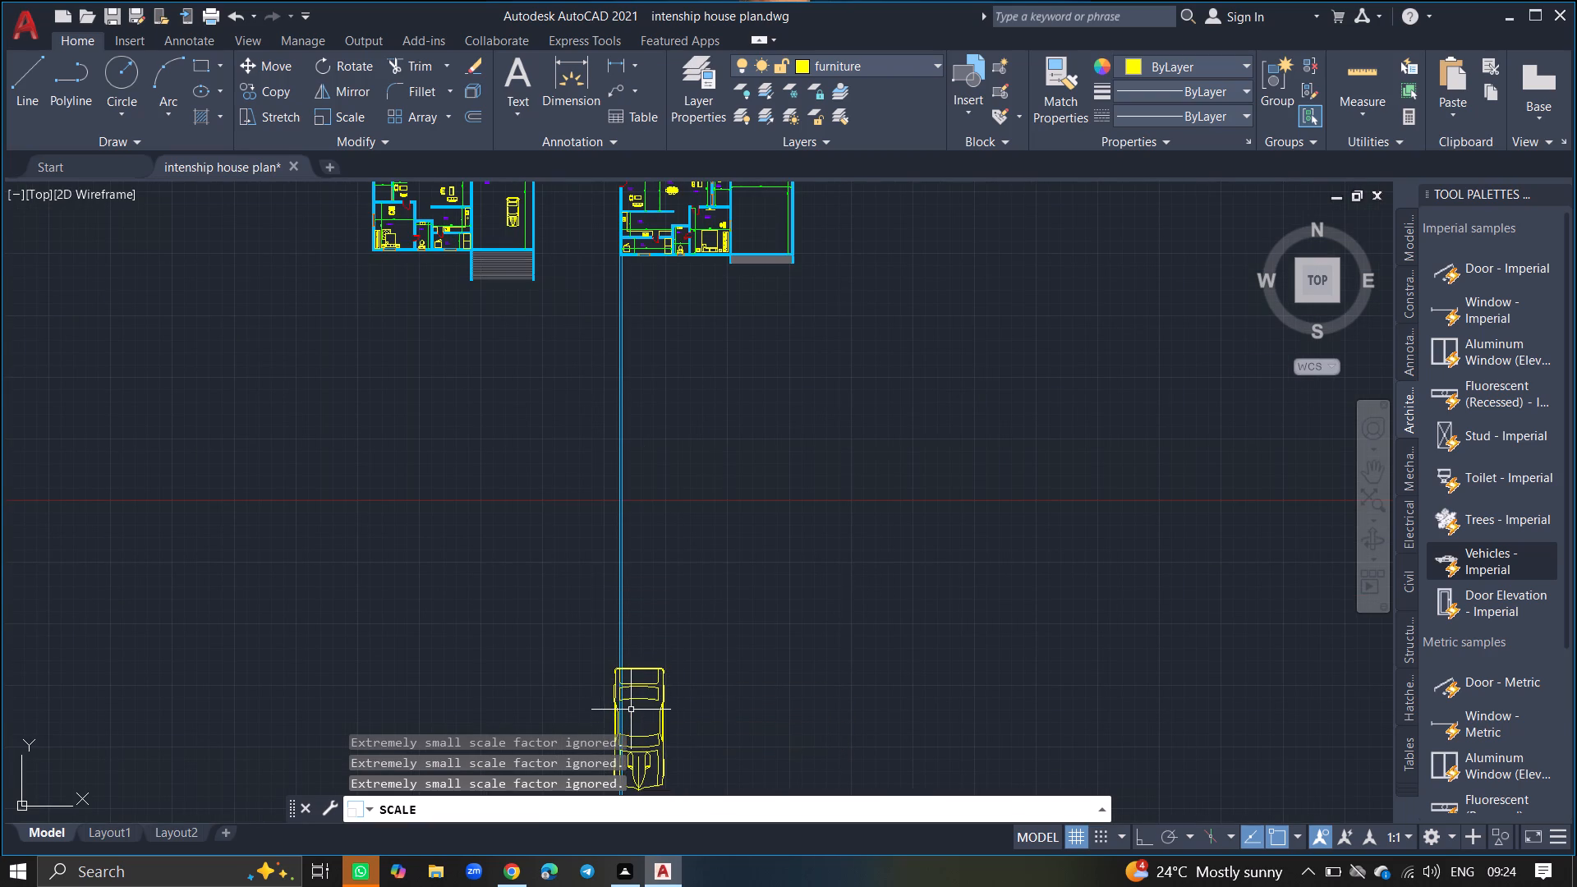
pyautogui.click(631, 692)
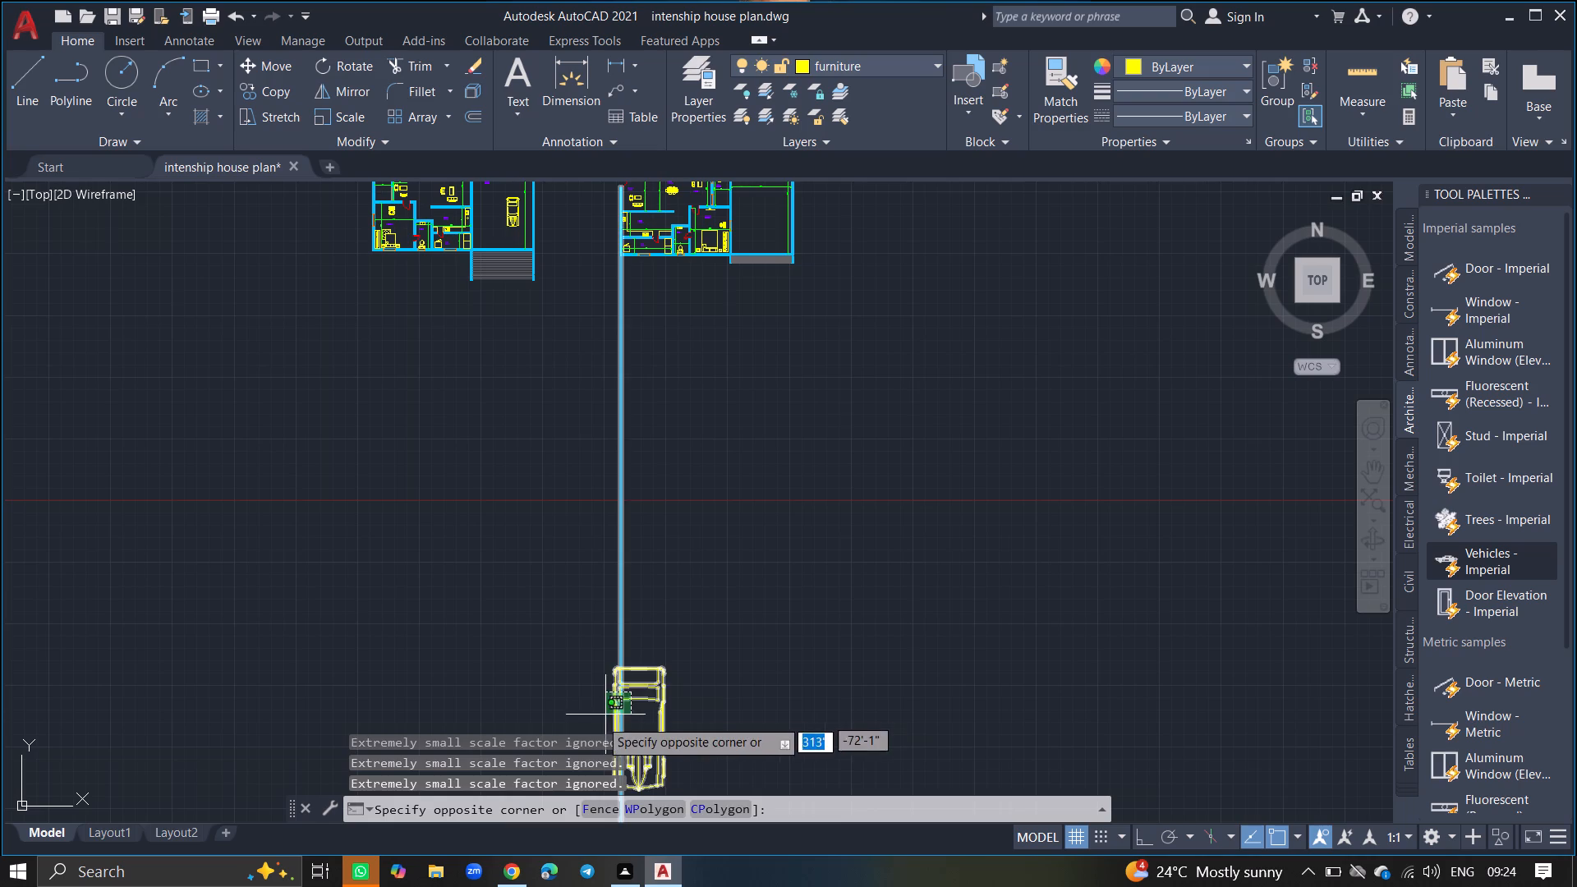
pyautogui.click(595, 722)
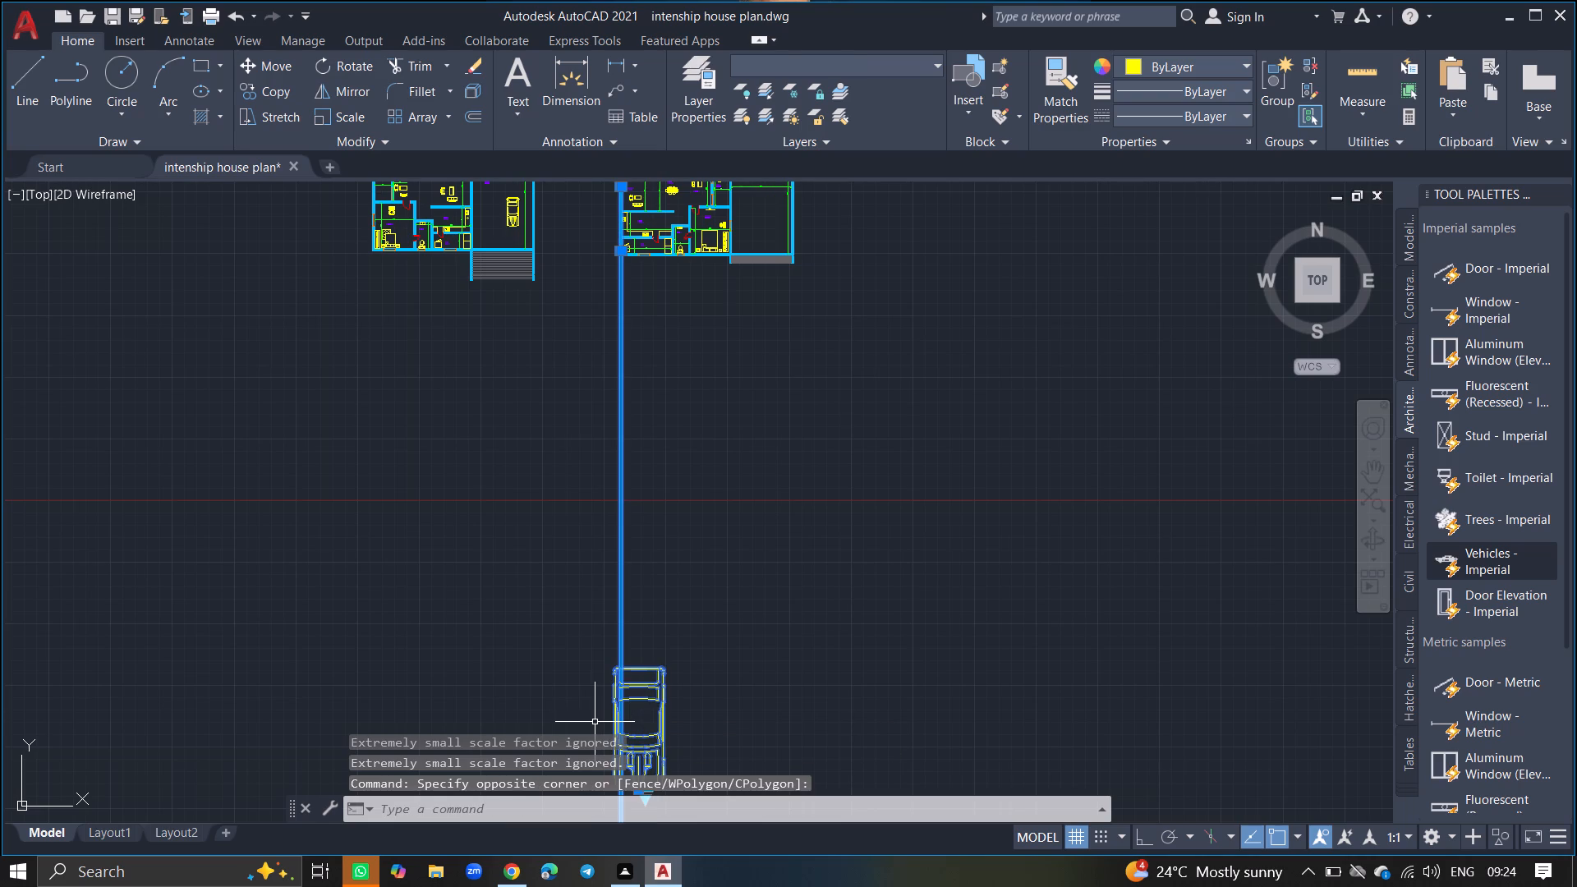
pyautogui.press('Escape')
# Move the south-facing top-view sports car from below the house into the empty area on the house's east side.
pyautogui.click(658, 693)
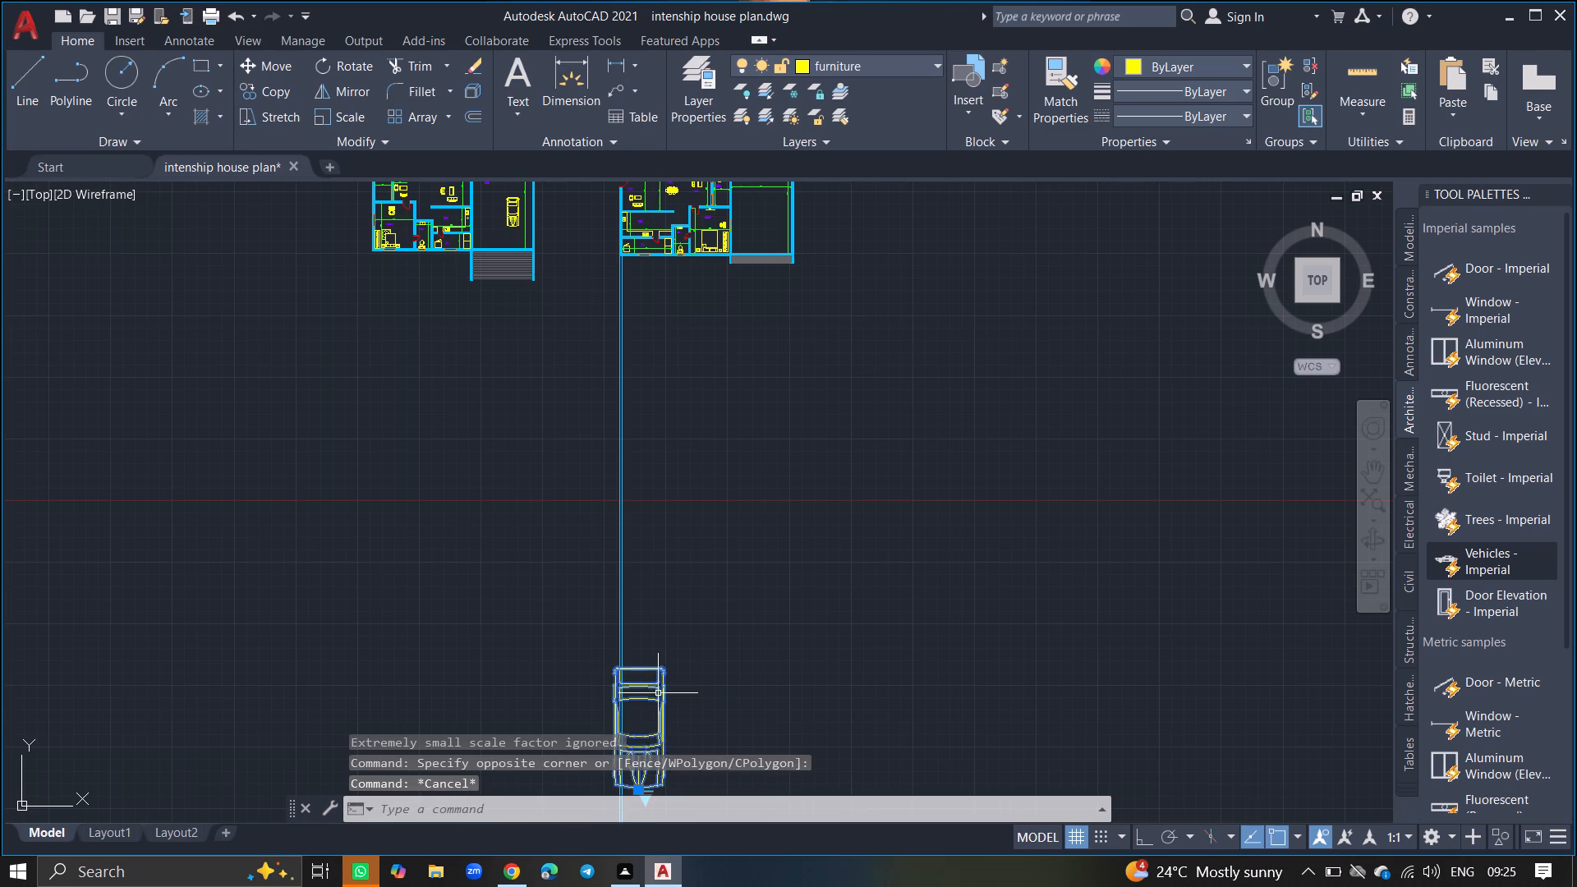
pyautogui.write('MOVE')
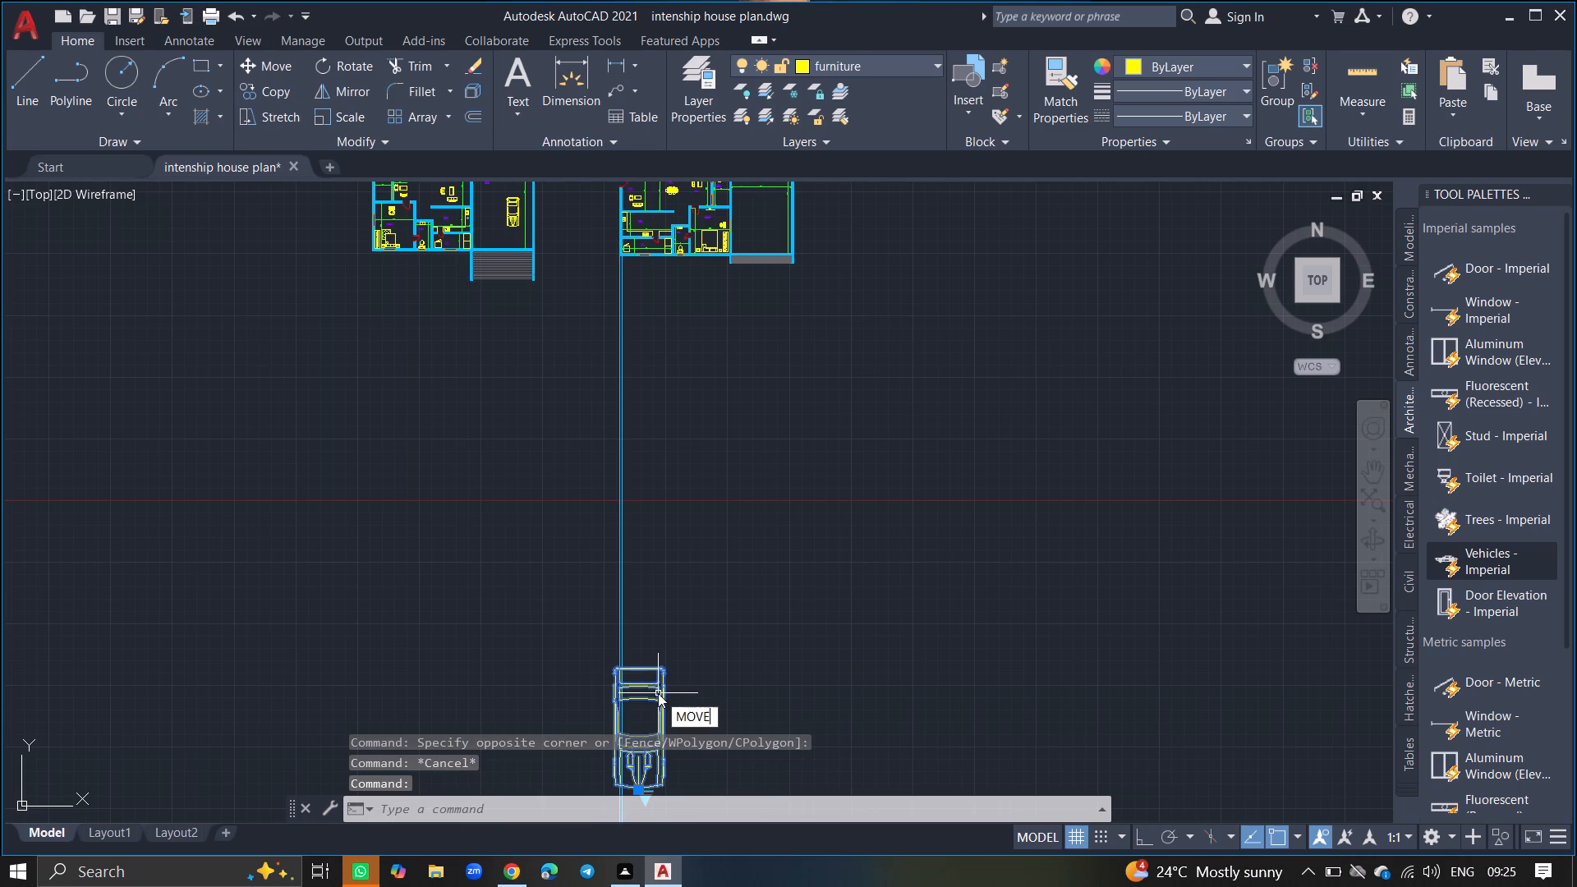
pyautogui.press('Return')
pyautogui.click(658, 693)
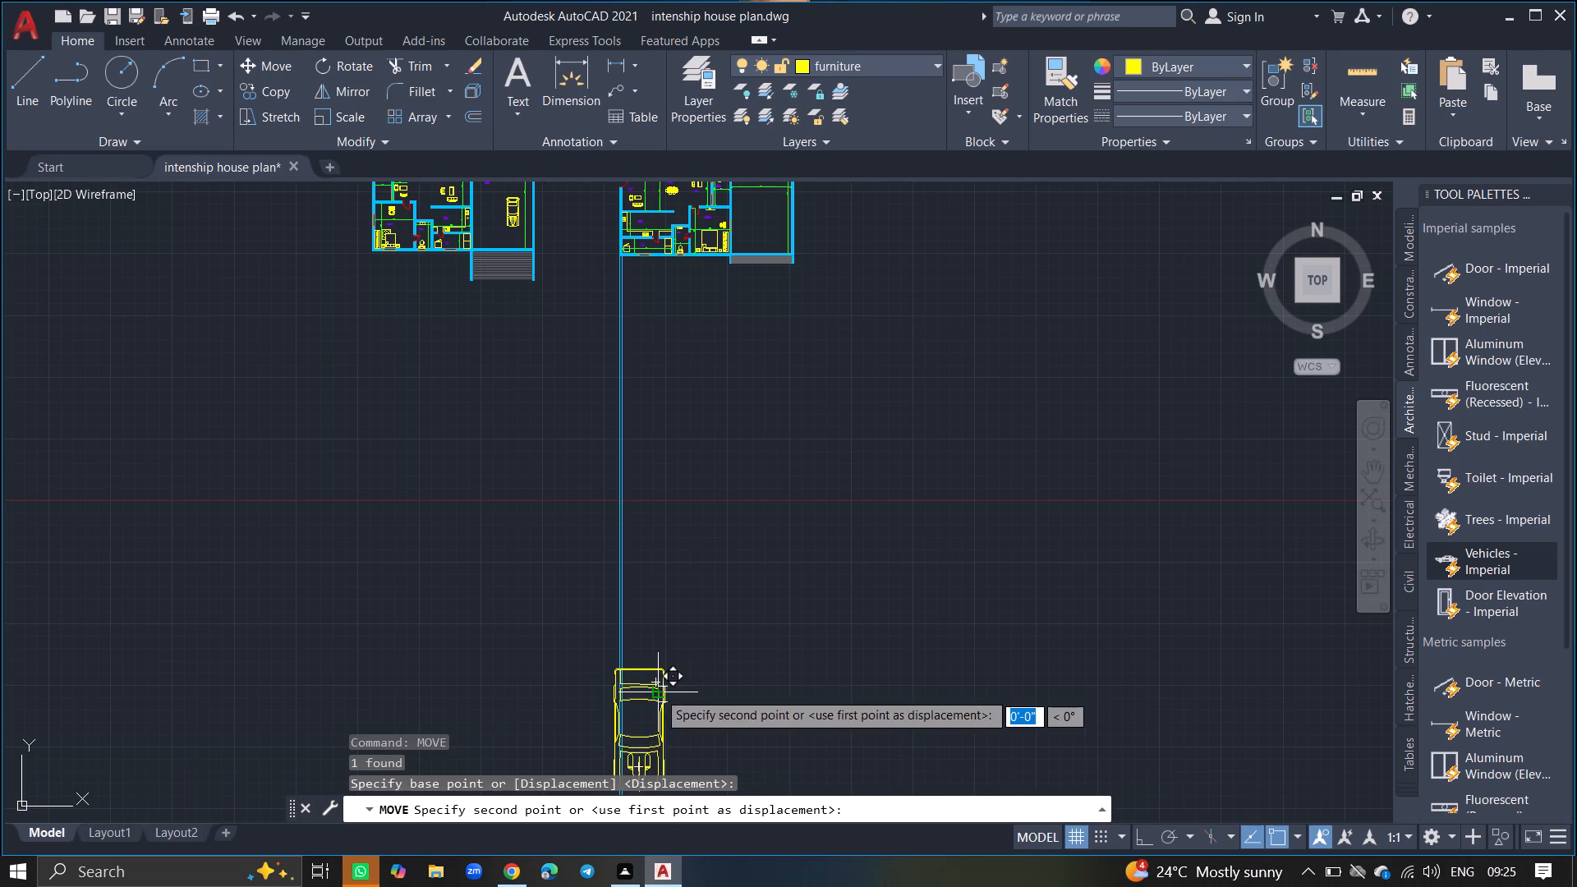
pyautogui.keyDown('ctrl'); pyautogui.scroll(-4, 801, 353); pyautogui.keyUp('ctrl')
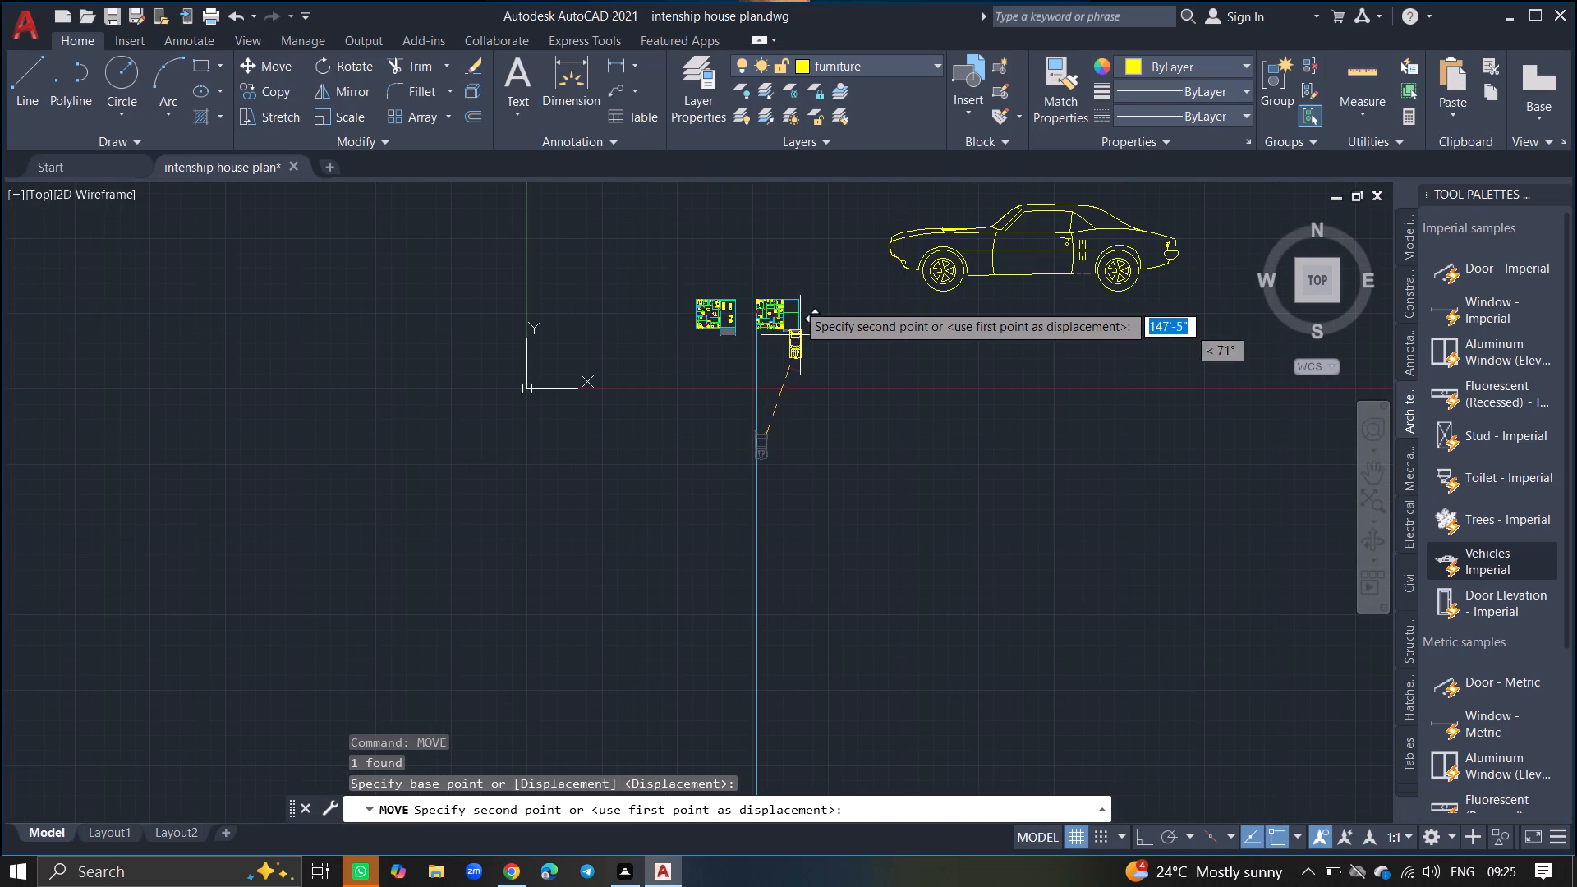
pyautogui.keyDown('ctrl'); pyautogui.scroll(6, 791, 273); pyautogui.keyUp('ctrl')
pyautogui.keyDown('ctrl'); pyautogui.scroll(-1, 816, 370); pyautogui.keyUp('ctrl')
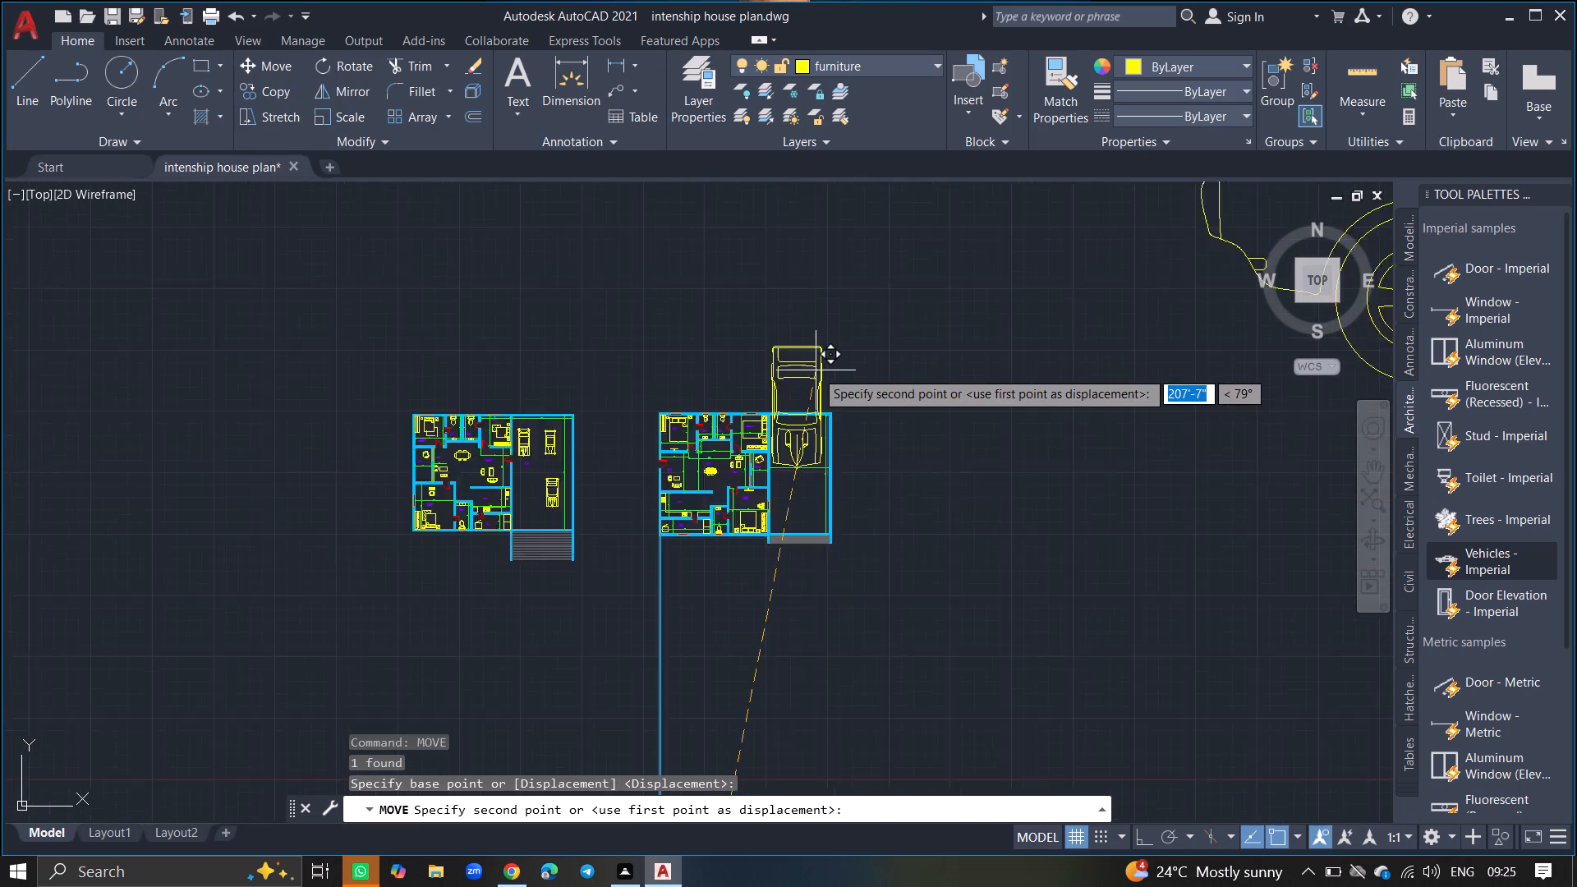
pyautogui.keyDown('ctrl'); pyautogui.scroll(-1, 816, 370); pyautogui.keyUp('ctrl')
pyautogui.keyDown('ctrl'); pyautogui.scroll(6, 814, 412); pyautogui.keyUp('ctrl')
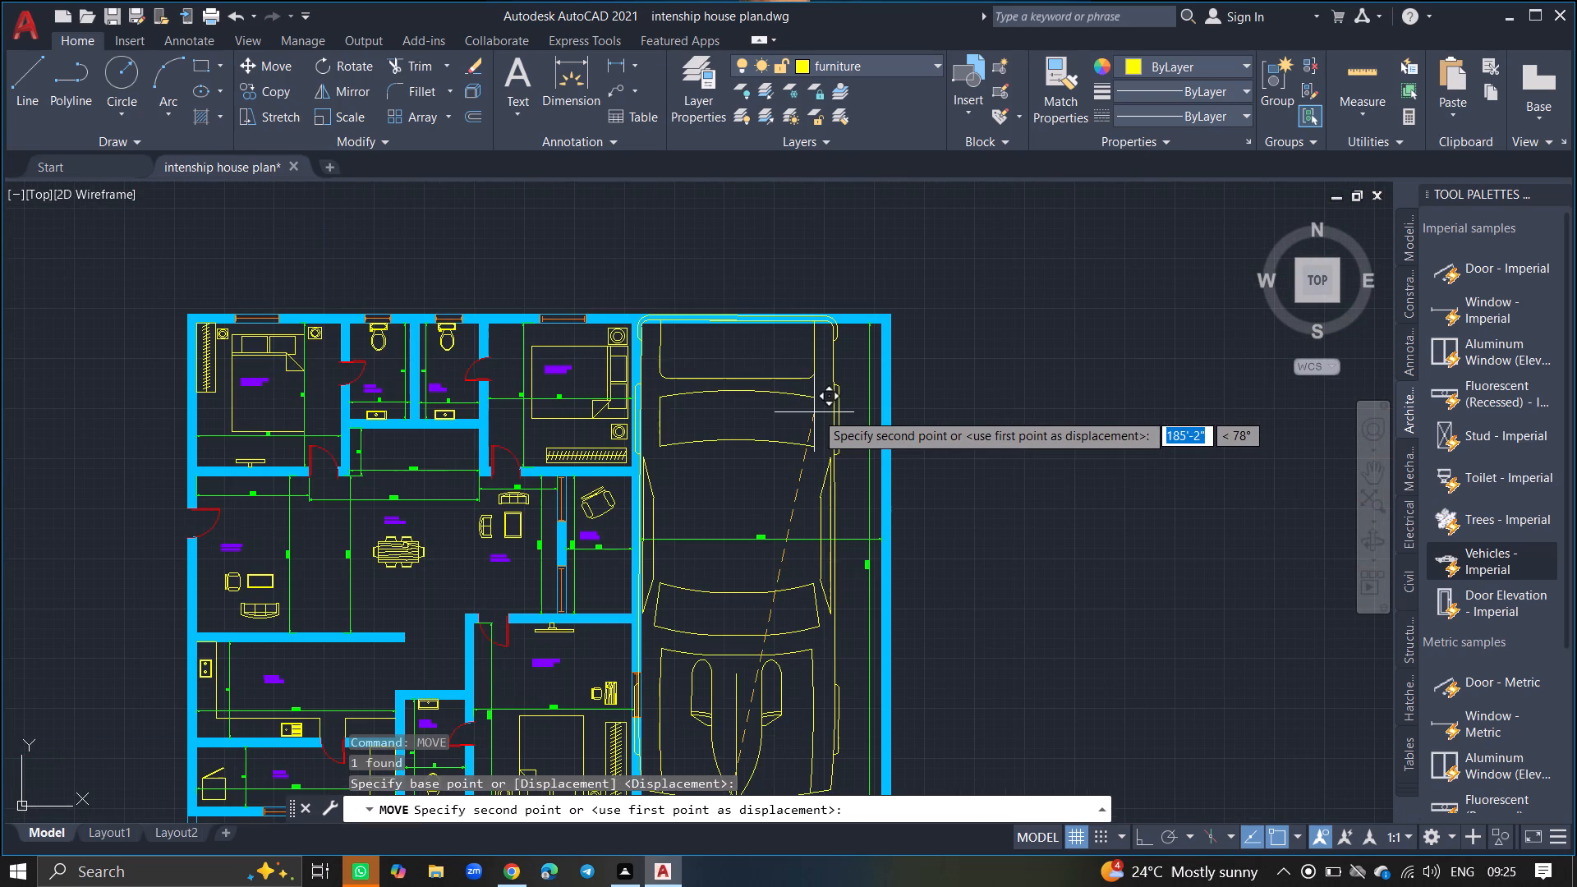
pyautogui.click(834, 422)
# Scale the top-view sports car down freehand from a point near its rear window to about a fifth of its size.
pyautogui.click(834, 422)
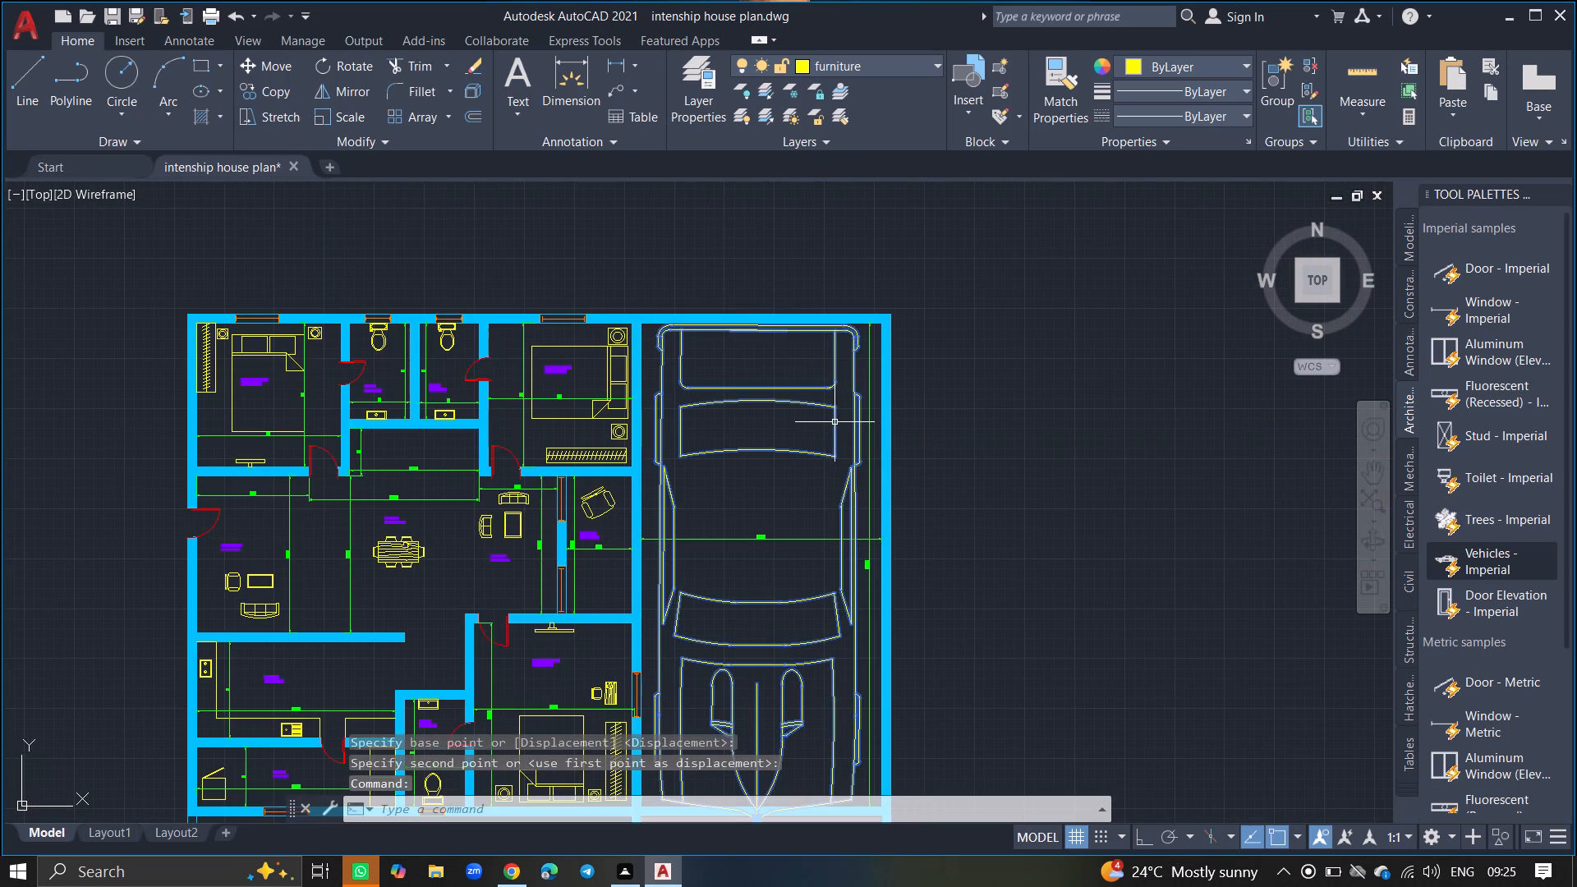
pyautogui.write('SC')
pyautogui.press('Return')
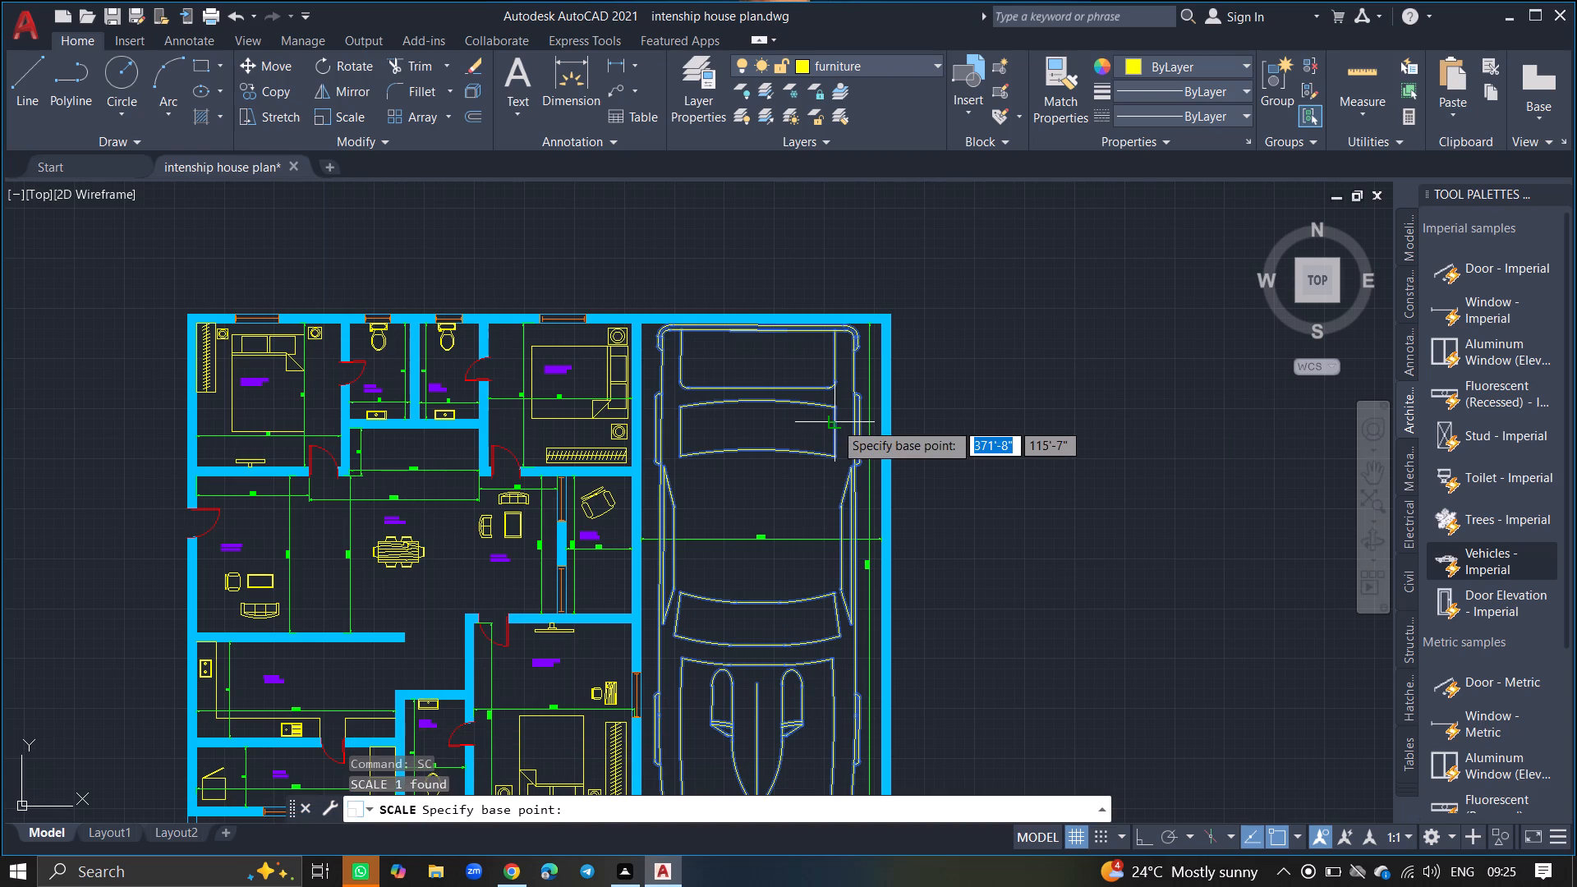
pyautogui.click(834, 422)
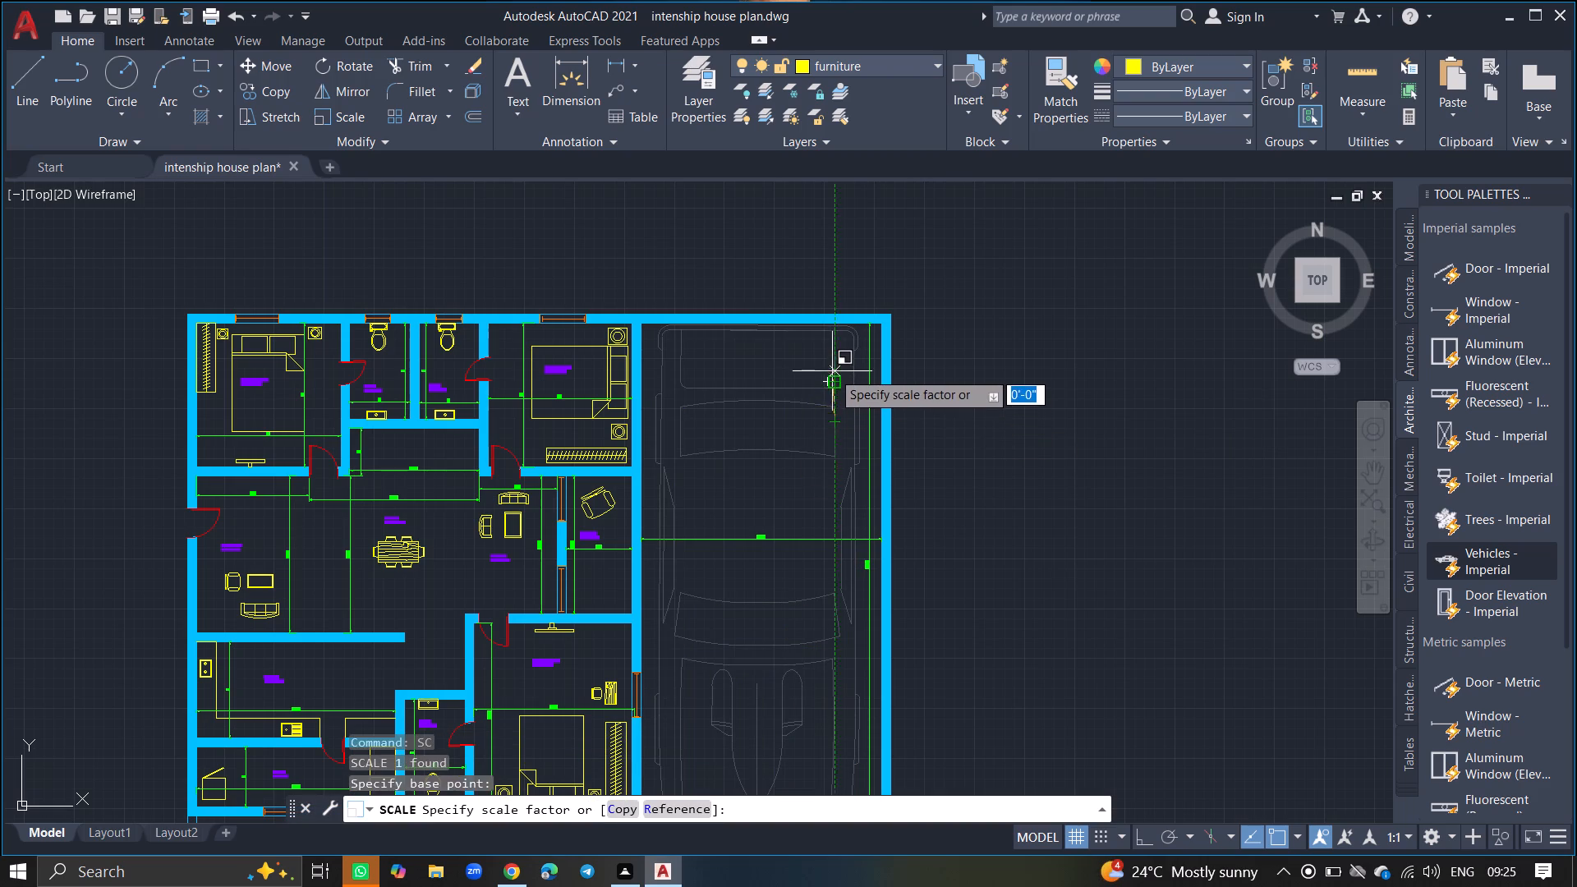
pyautogui.click(831, 351)
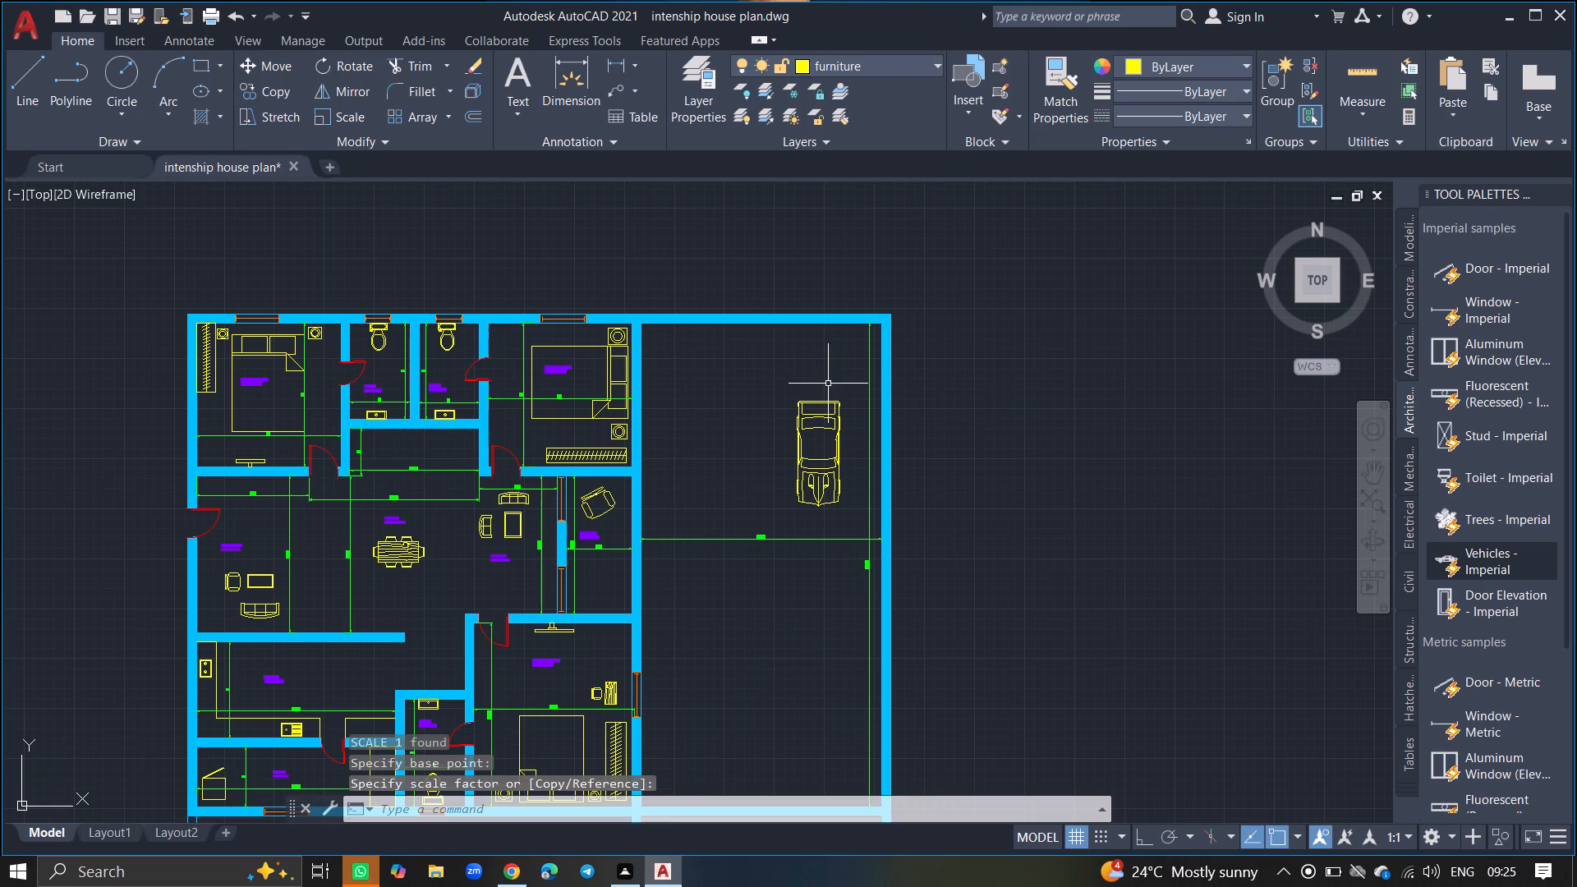
# Rotate the scaled-down sports car 90 degrees counterclockwise about its rear part so its front faces east.
pyautogui.click(826, 407)
pyautogui.click(768, 435)
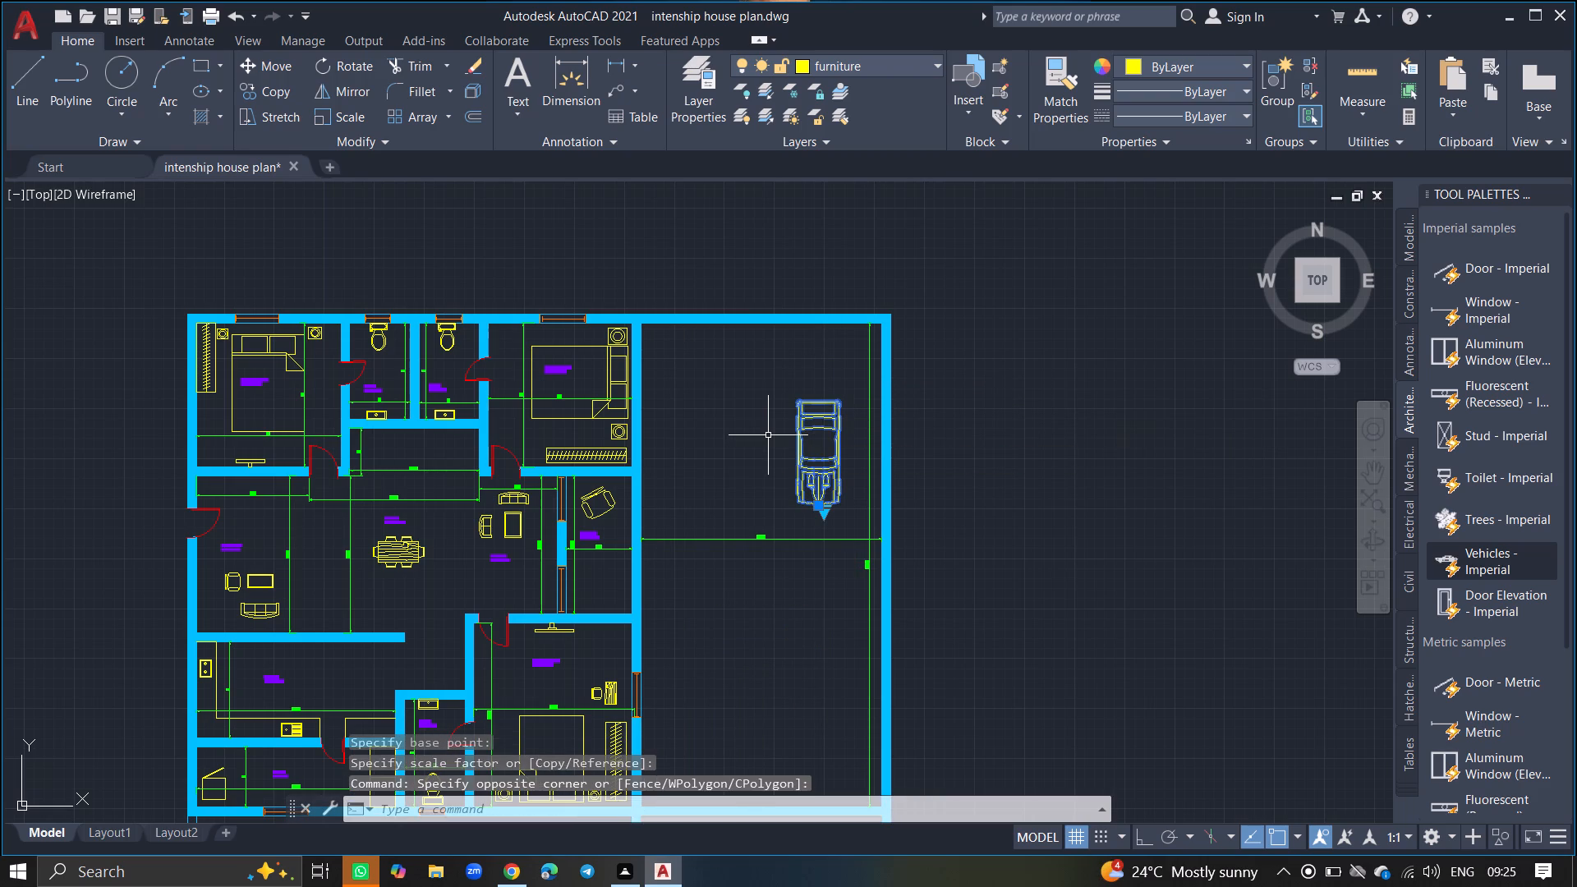
pyautogui.write('RO')
pyautogui.press('Return')
pyautogui.click(821, 427)
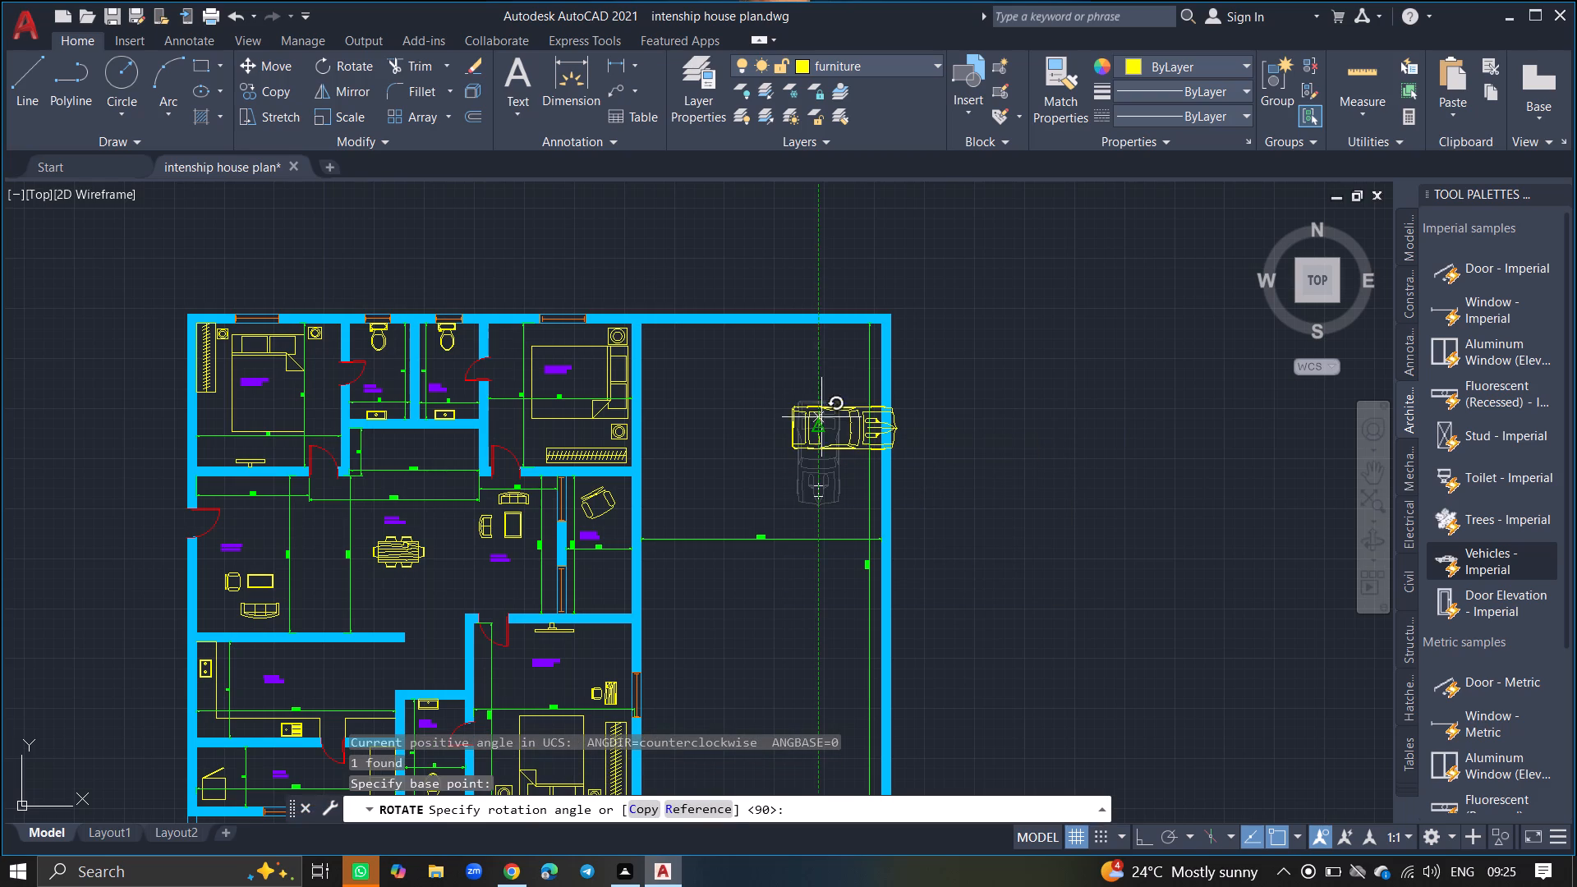
pyautogui.click(815, 358)
# Move the east-facing sports car into the northwest corner of the empty area, clear of the surrounding walls.
pyautogui.click(820, 379)
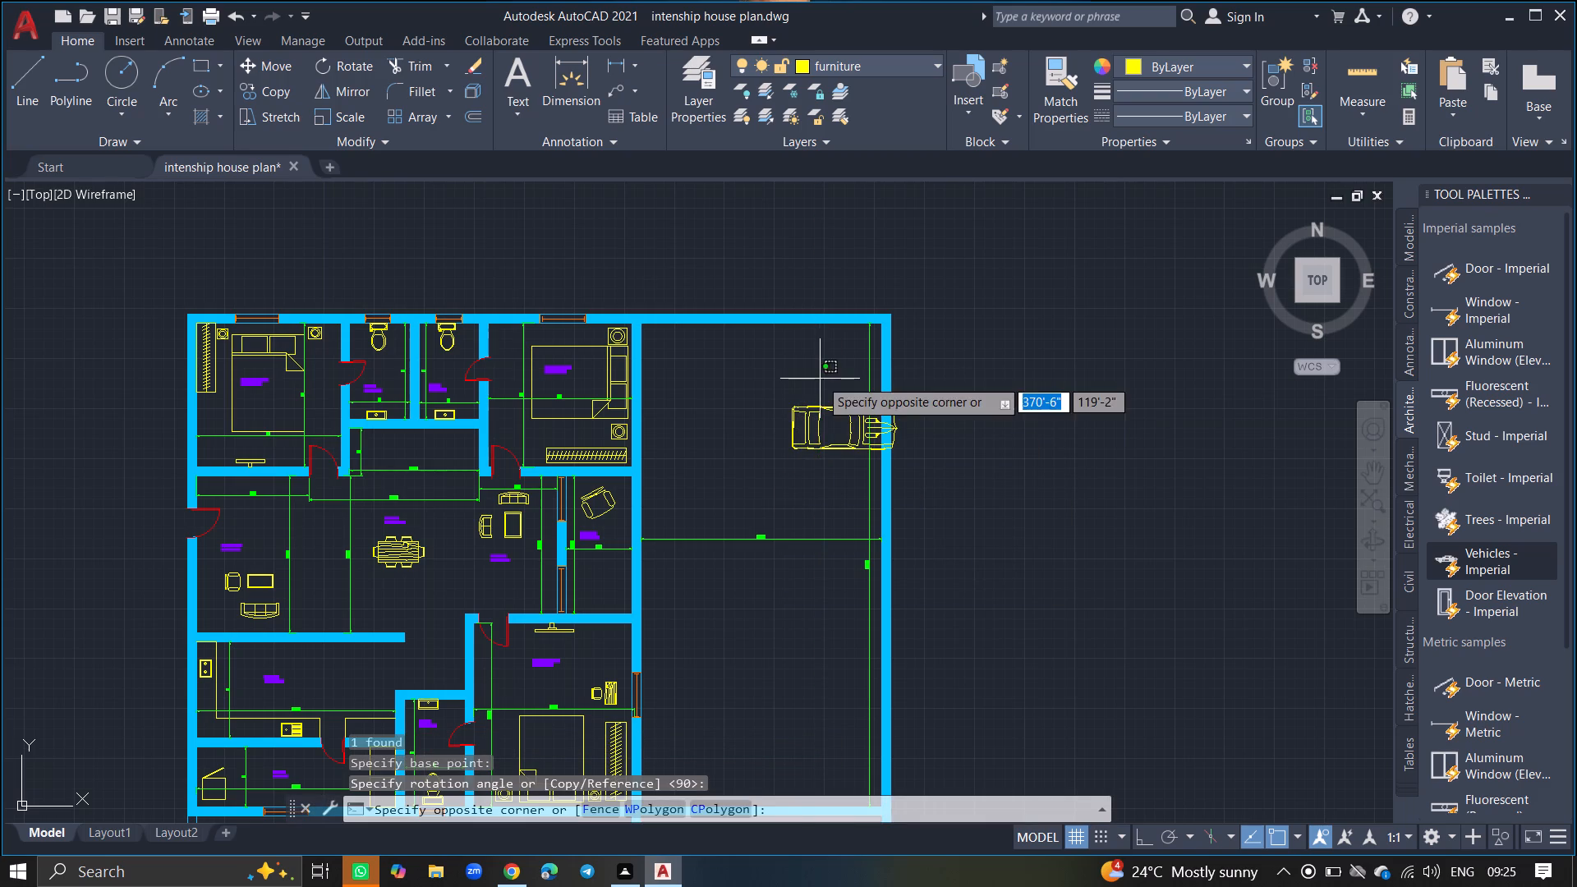
pyautogui.click(779, 490)
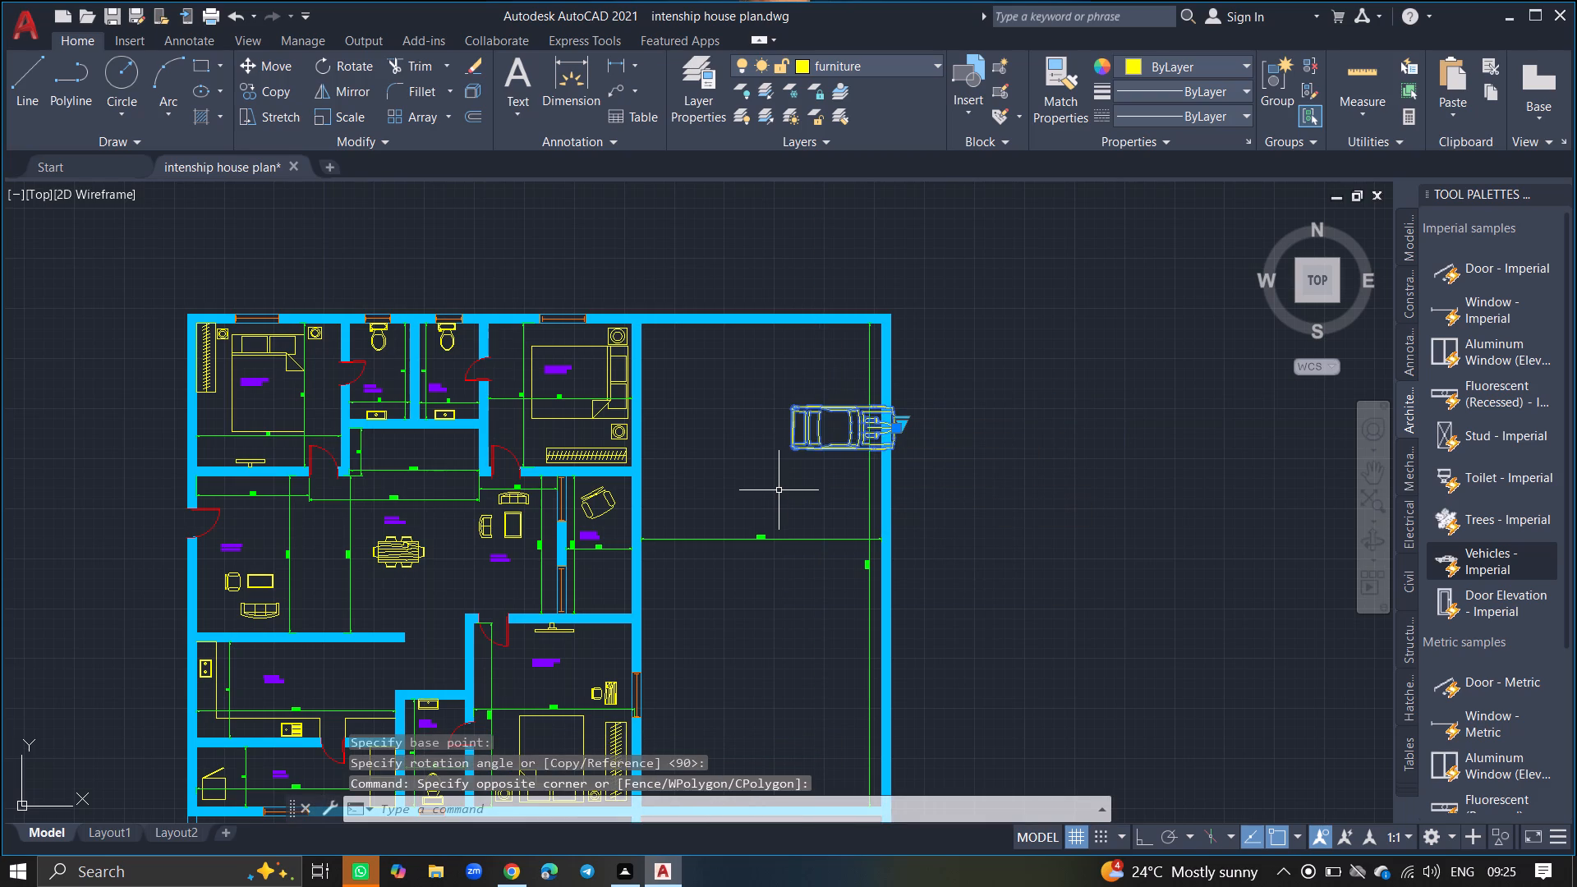
pyautogui.write('MOVE')
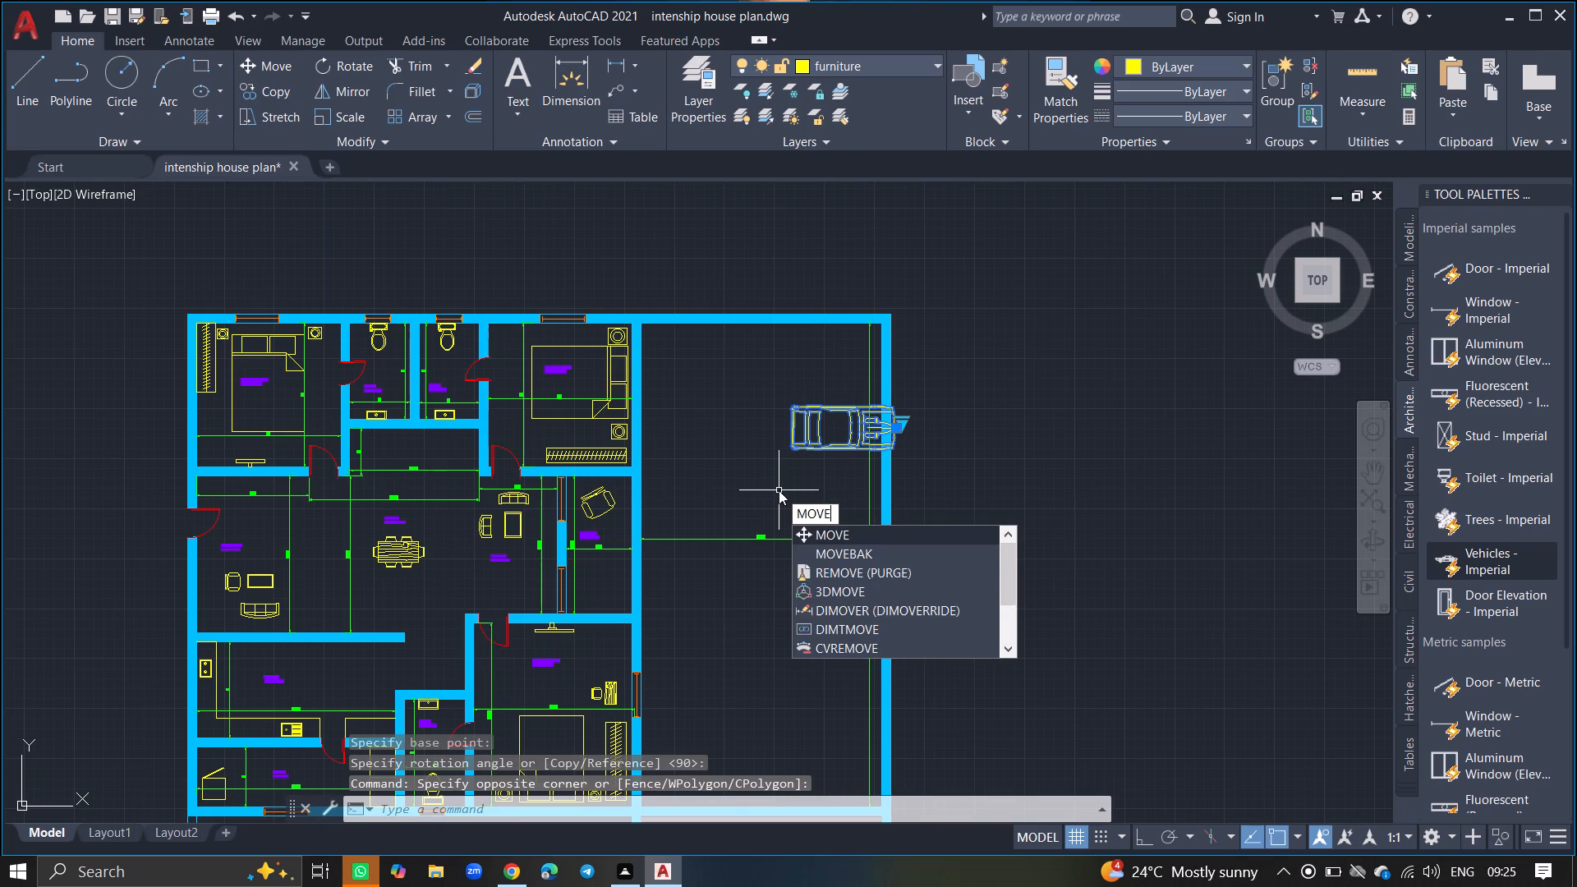
pyautogui.press('Return')
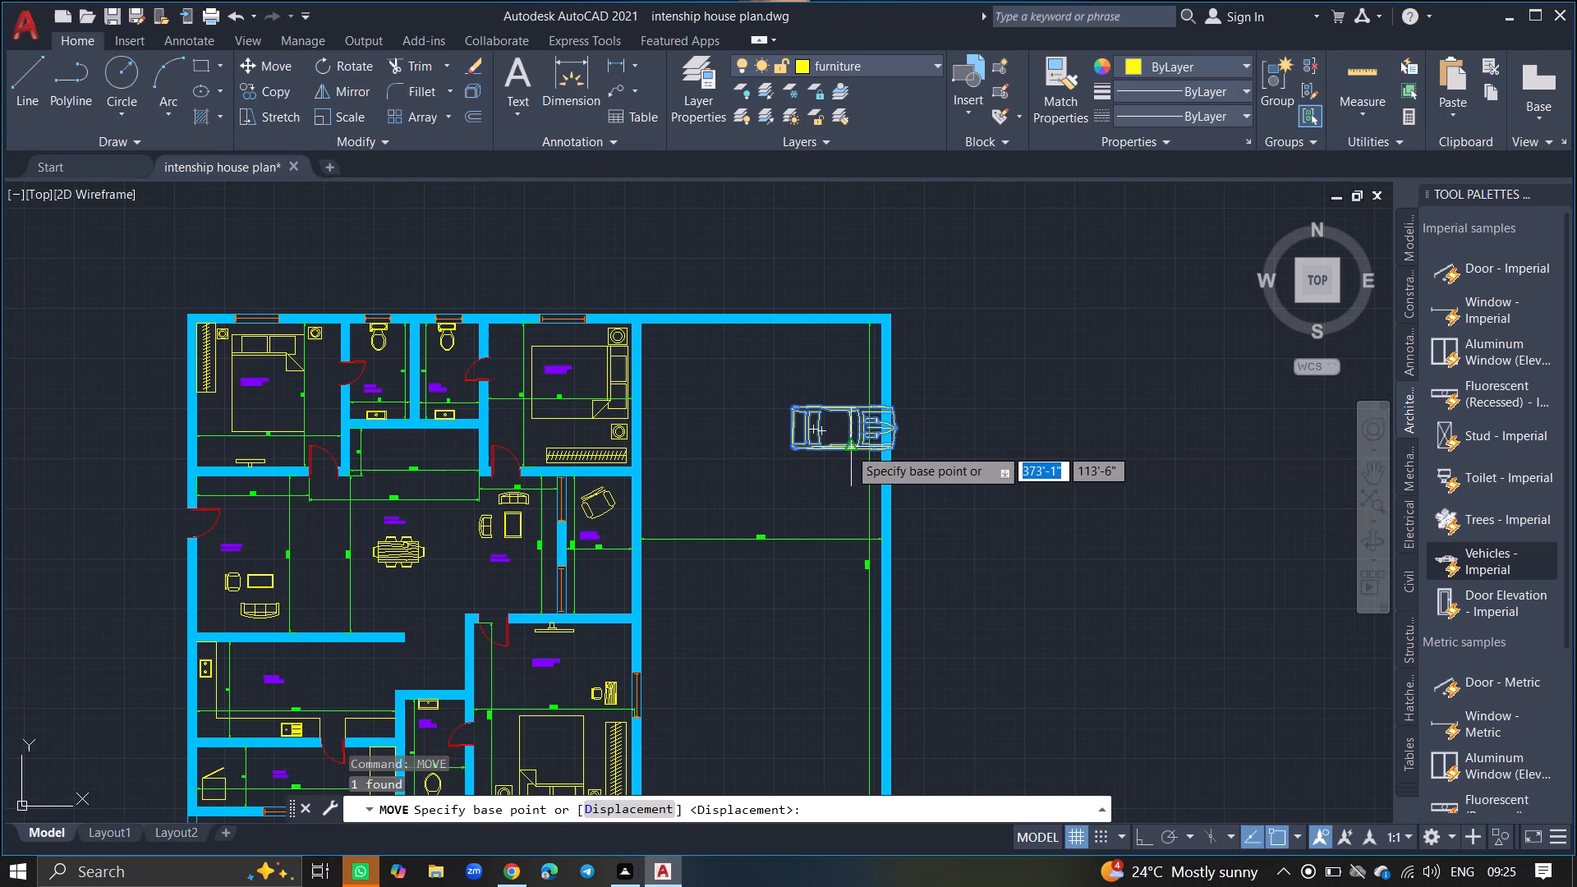
pyautogui.click(847, 443)
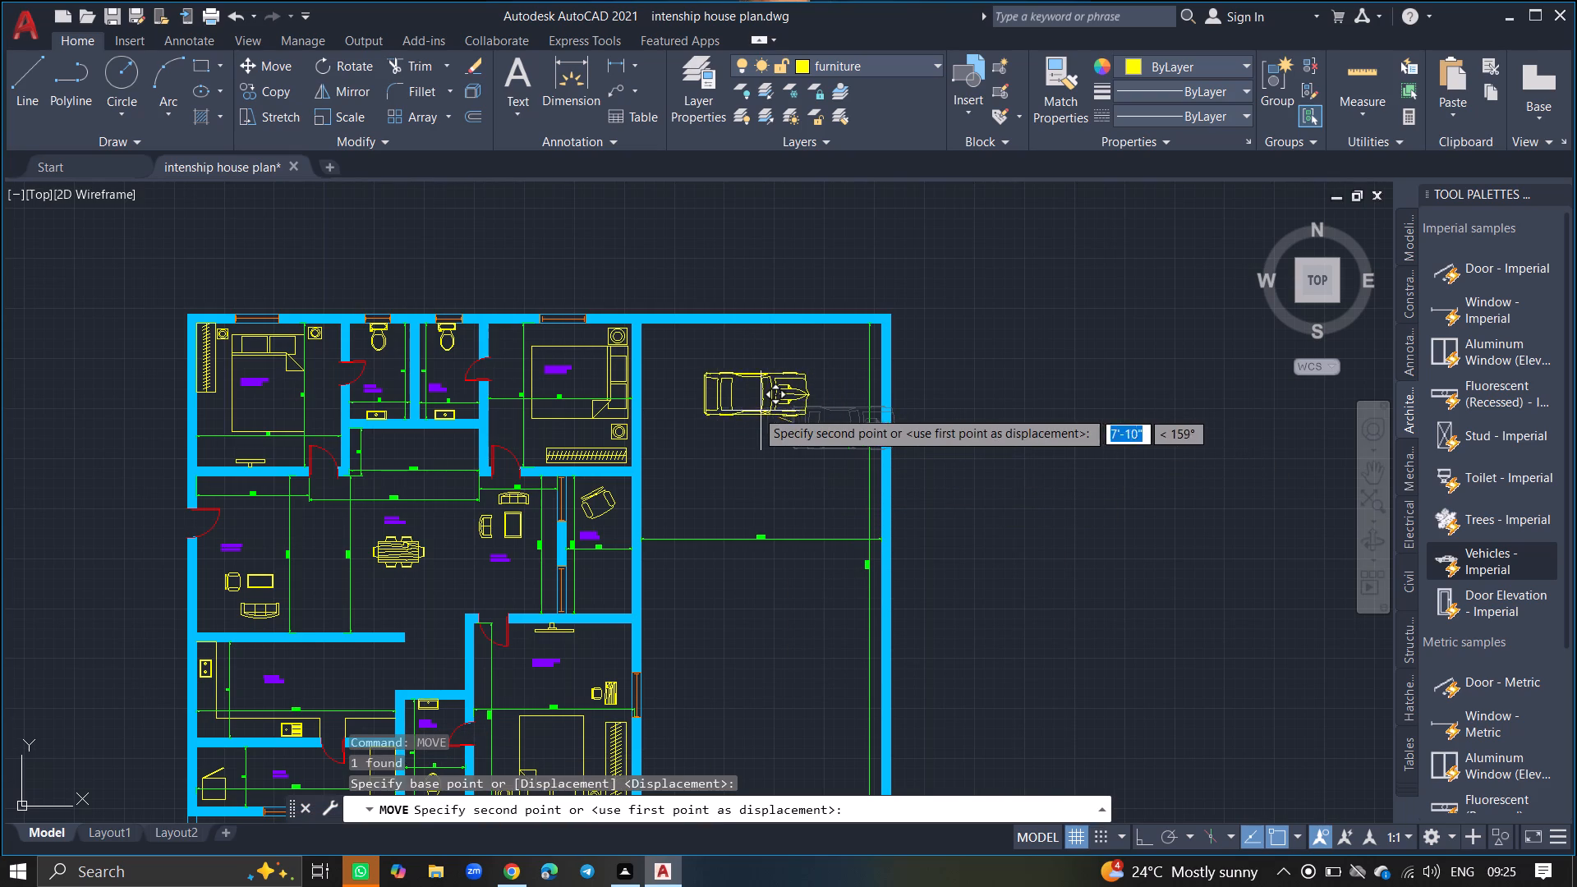
pyautogui.click(730, 406)
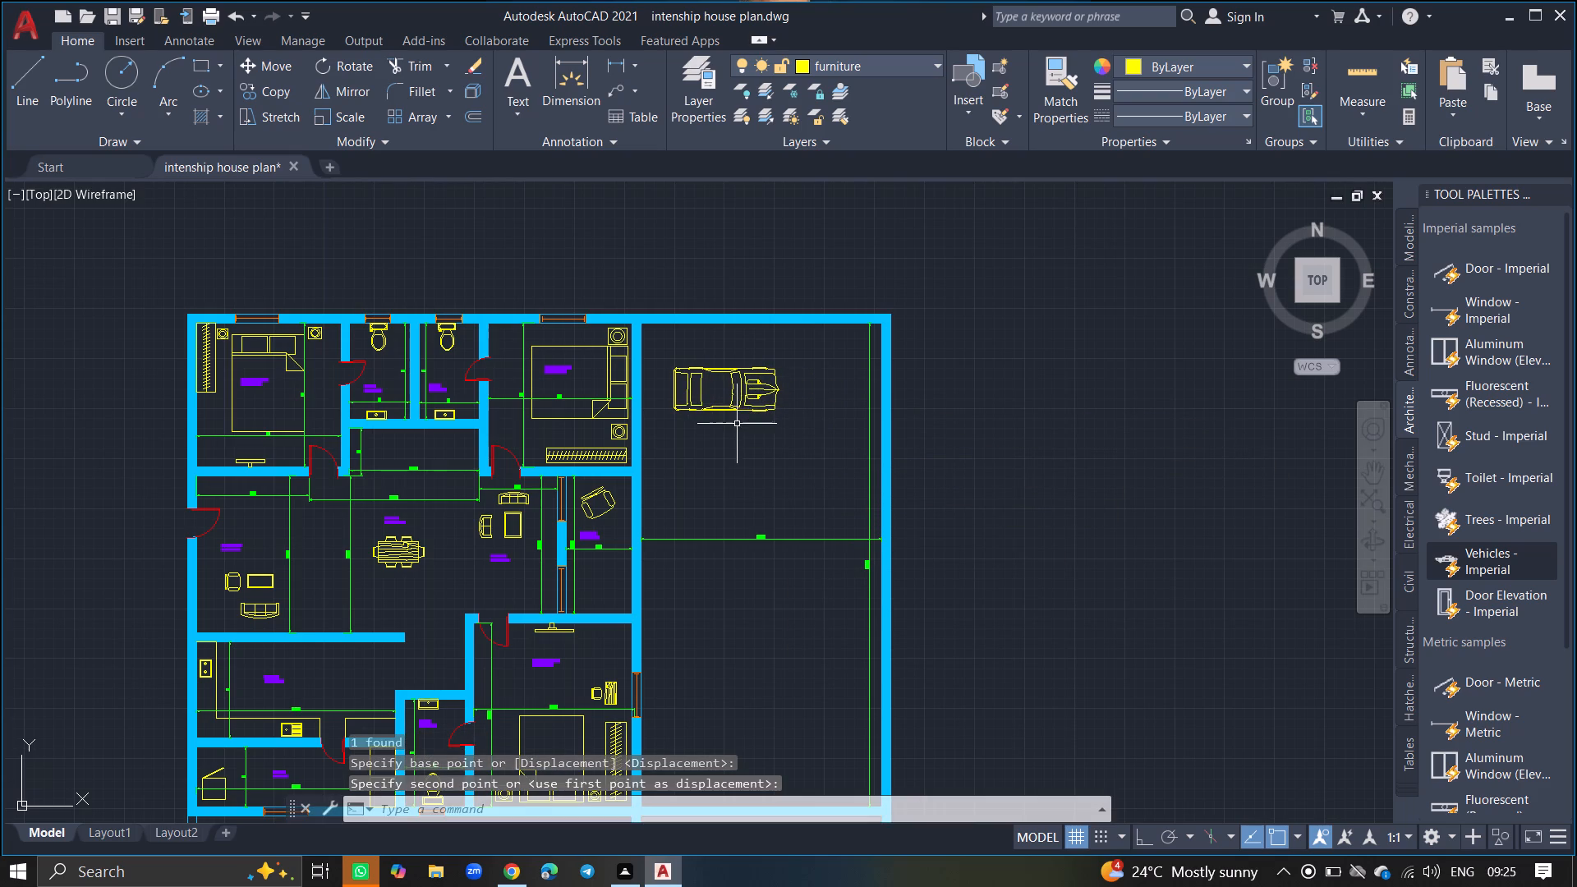
# Switch the large side-view sports car block northeast of the house to the Sedan (Top) view.
pyautogui.keyDown('ctrl'); pyautogui.scroll(-3, 890, 465); pyautogui.keyUp('ctrl')
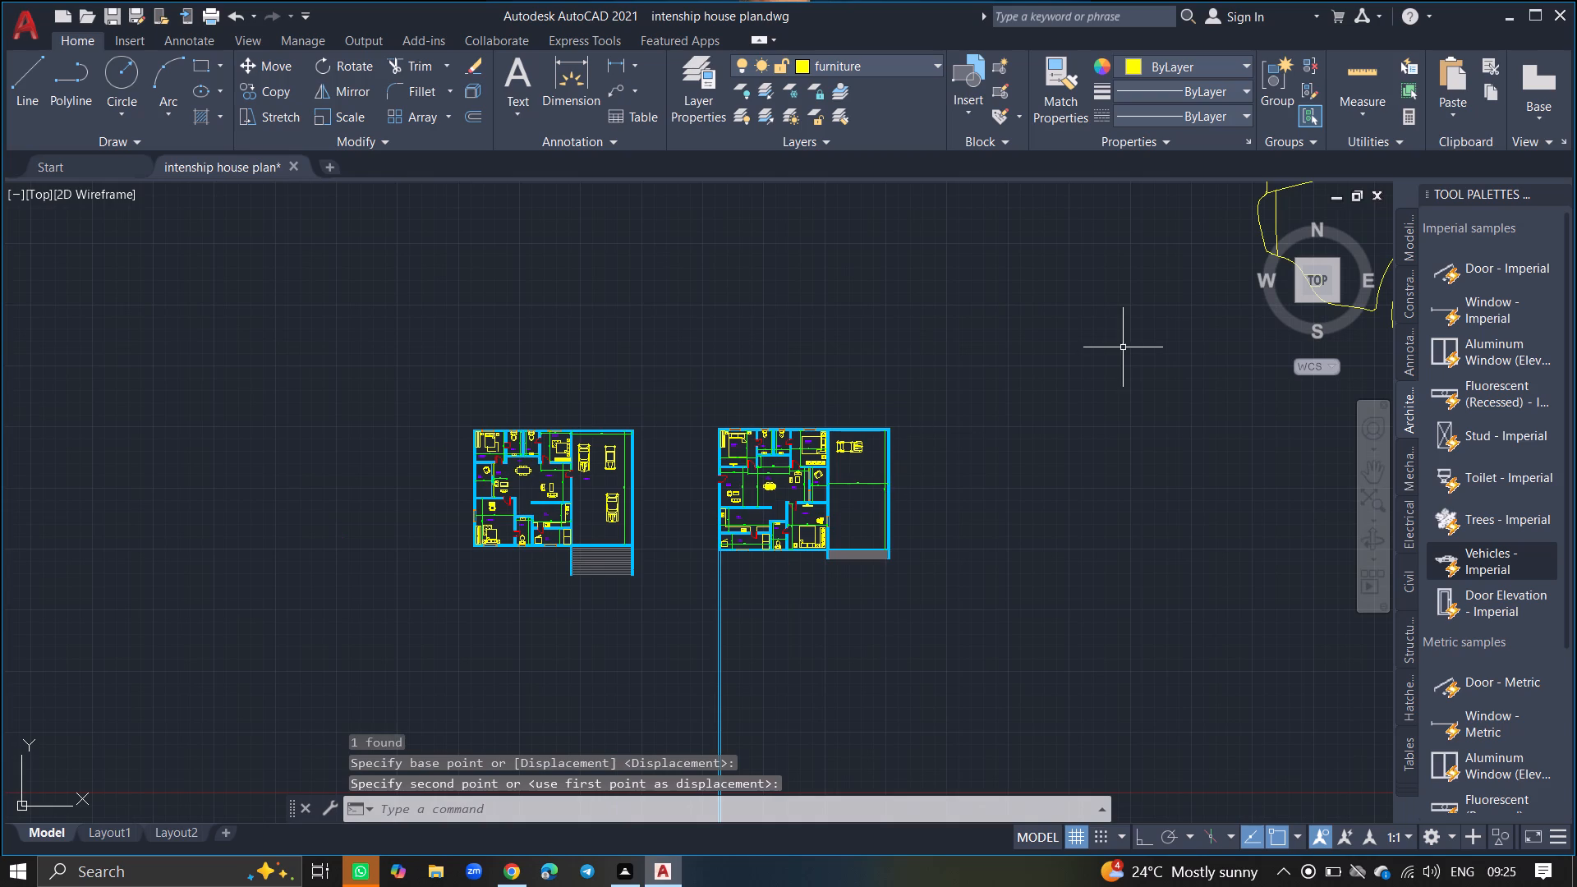
pyautogui.keyDown('ctrl'); pyautogui.scroll(-2, 1123, 347); pyautogui.keyUp('ctrl')
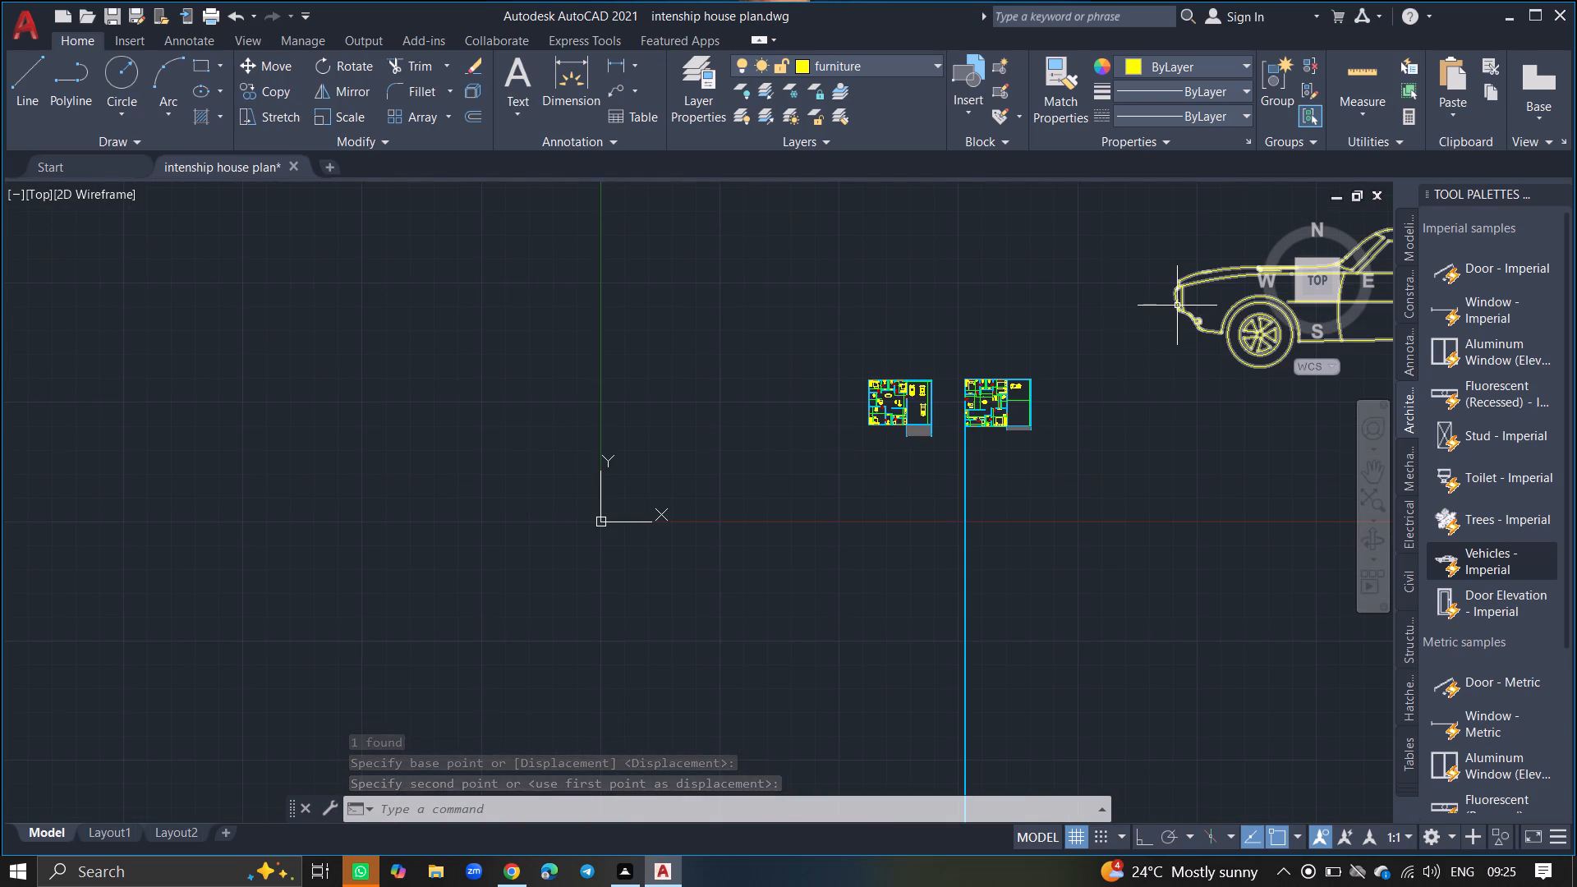
pyautogui.click(1177, 306)
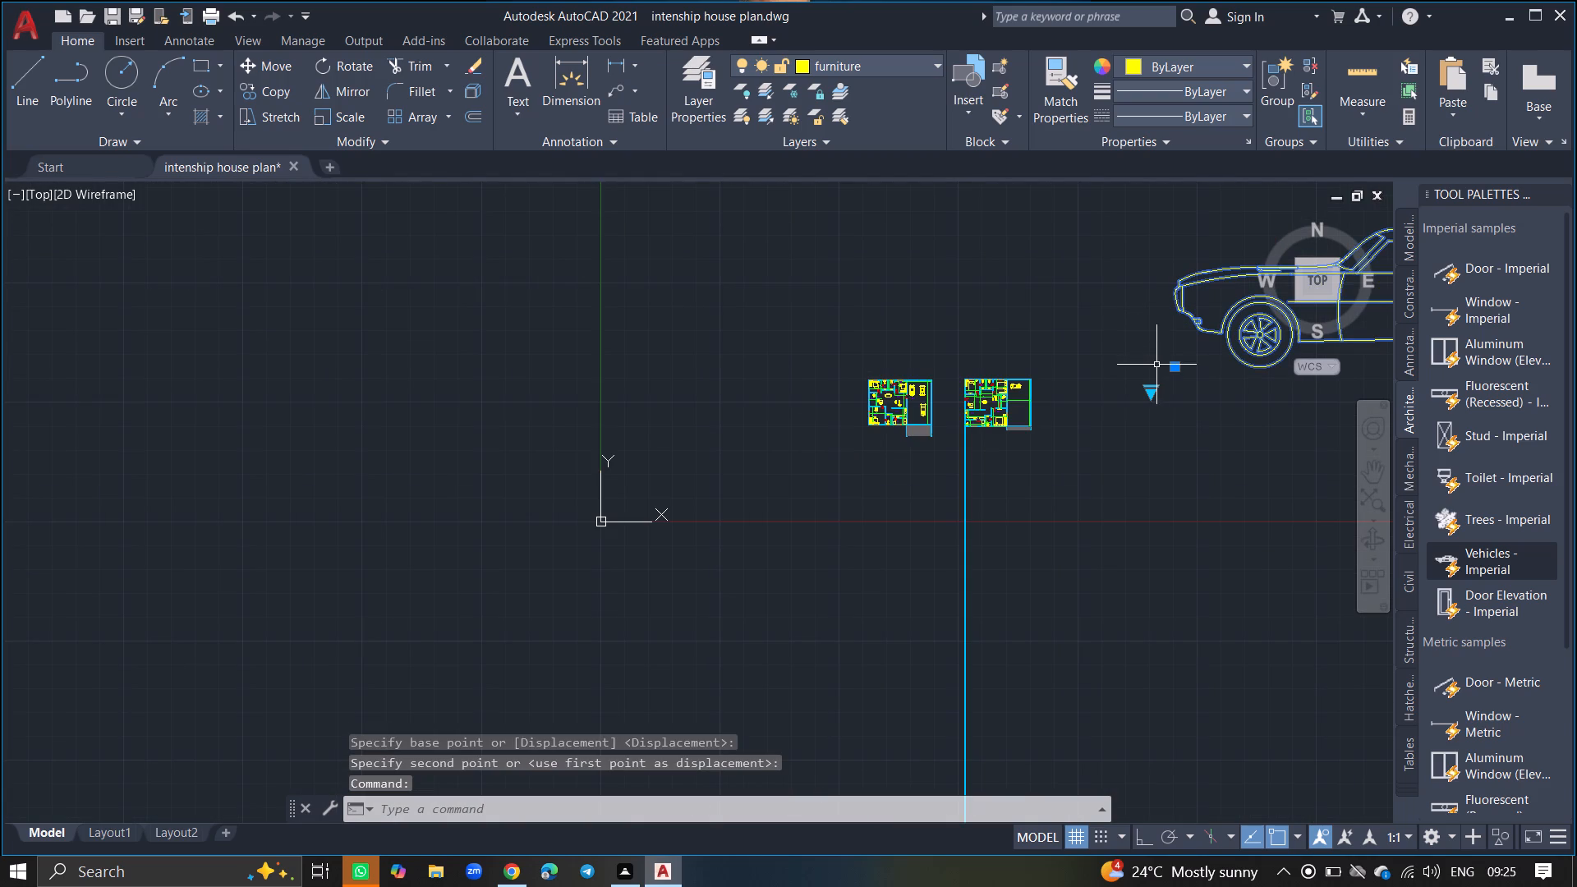
pyautogui.click(1148, 391)
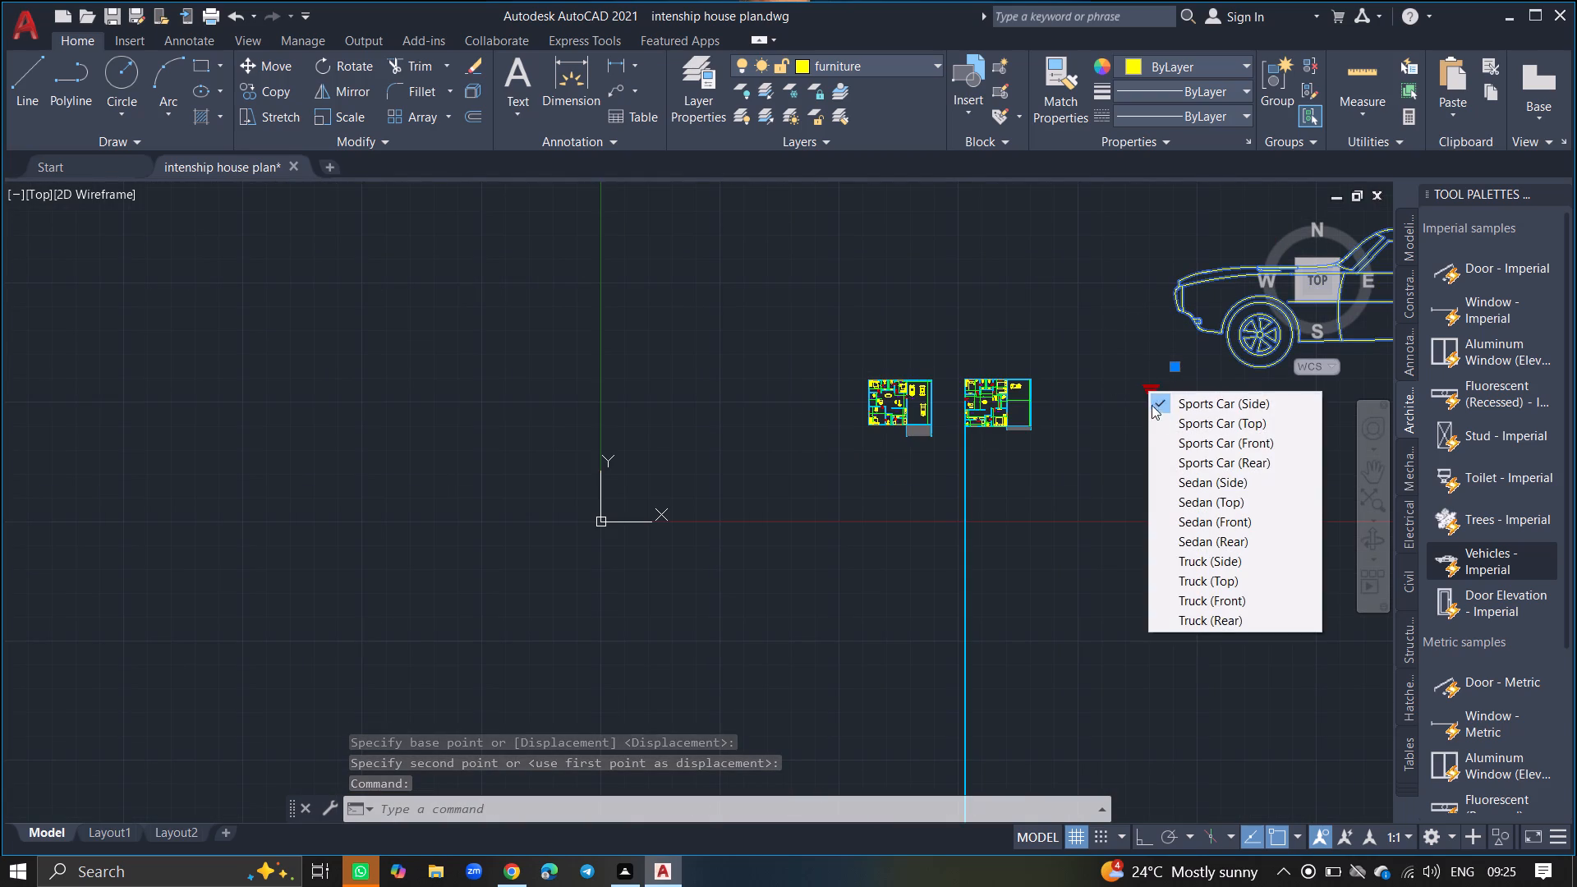
pyautogui.click(1187, 507)
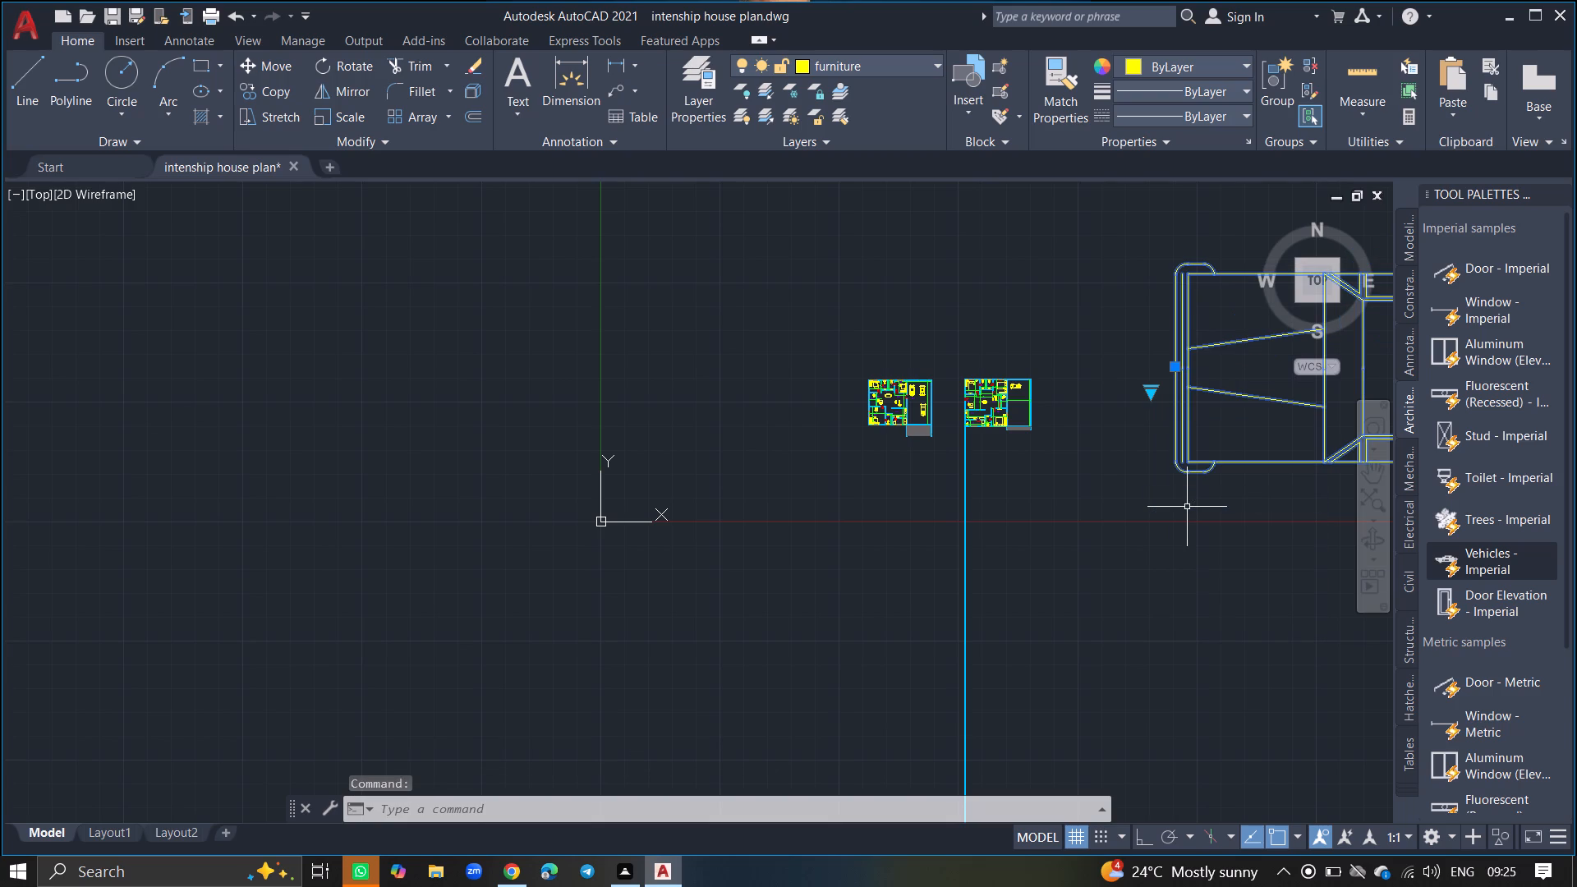
# Move the large top-view sedan farther east of the house, using the picked base point as the displacement.
pyautogui.press('Return')
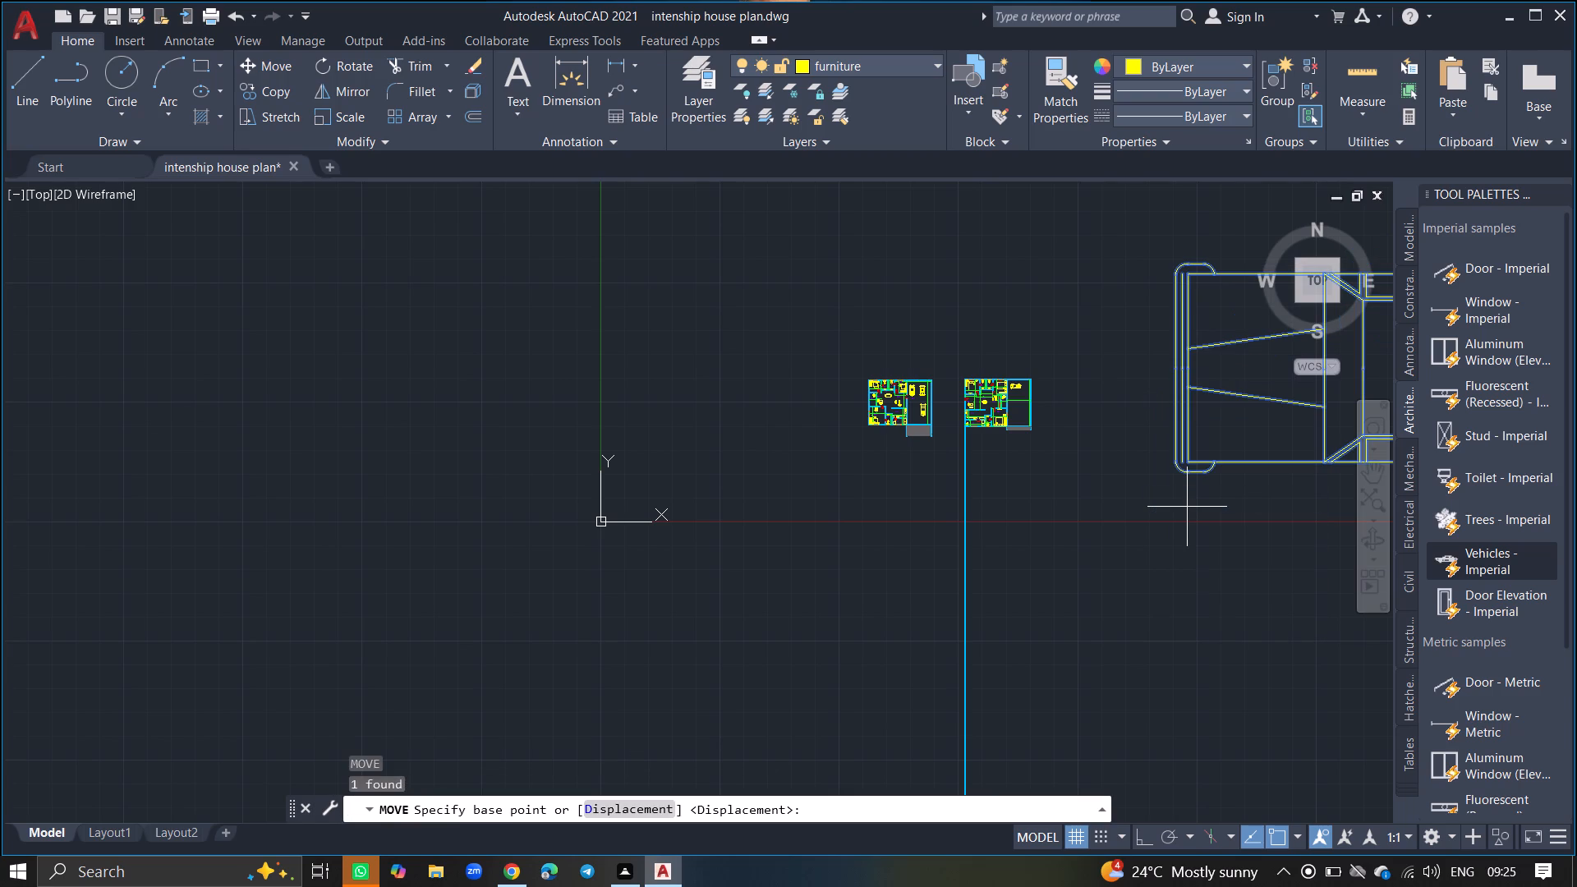
pyautogui.keyDown('ctrl'); pyautogui.scroll(-4, 1187, 507); pyautogui.keyUp('ctrl')
pyautogui.click(1198, 494)
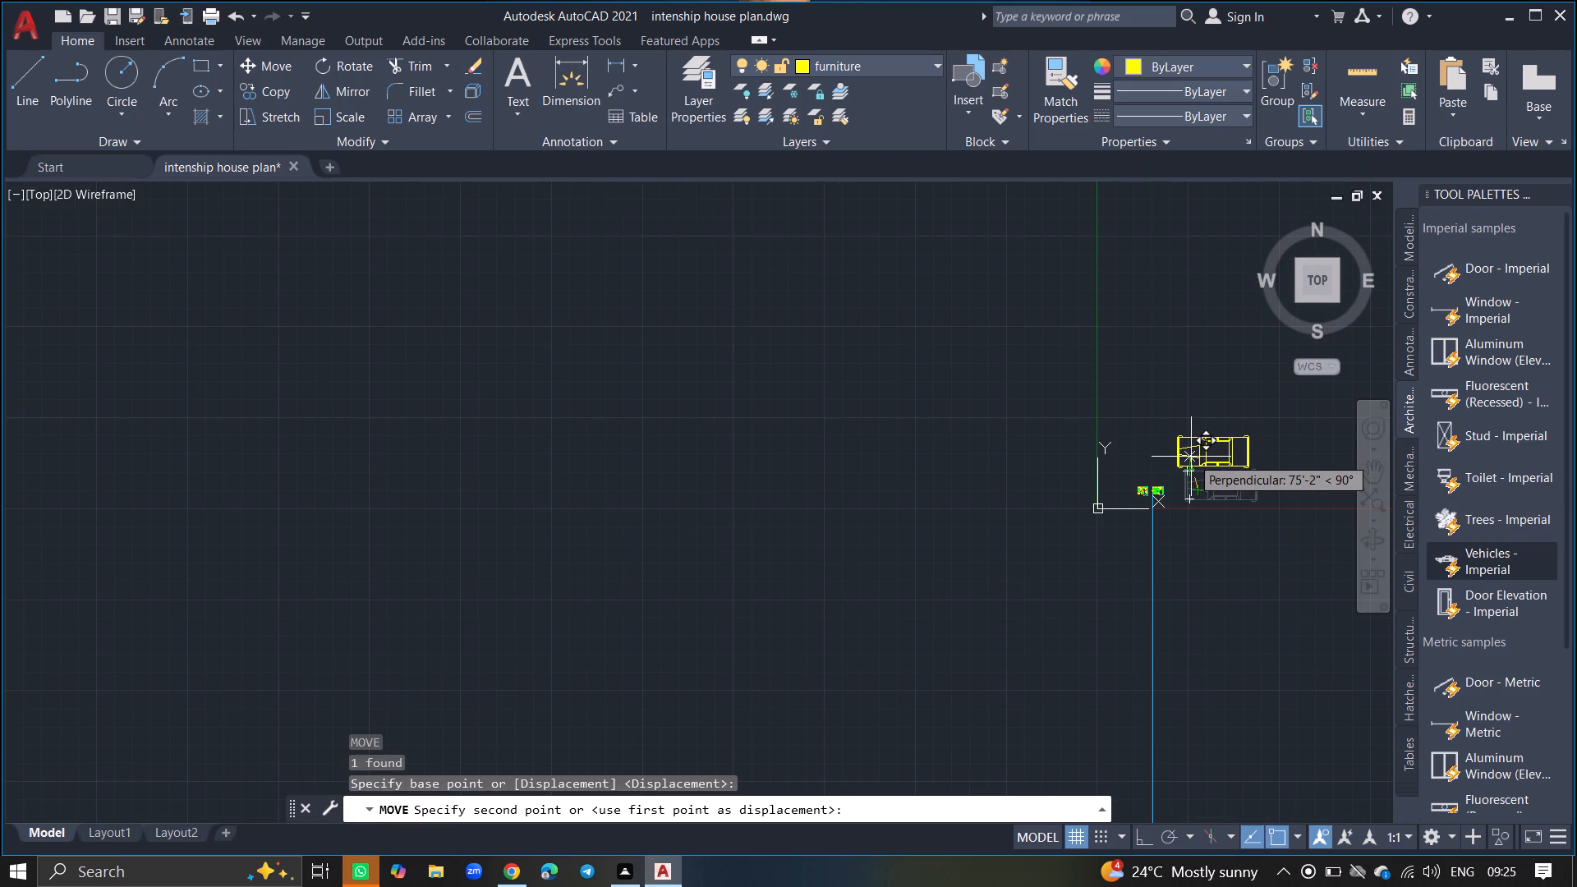
pyautogui.keyDown('ctrl'); pyautogui.scroll(3, 1191, 457); pyautogui.keyUp('ctrl')
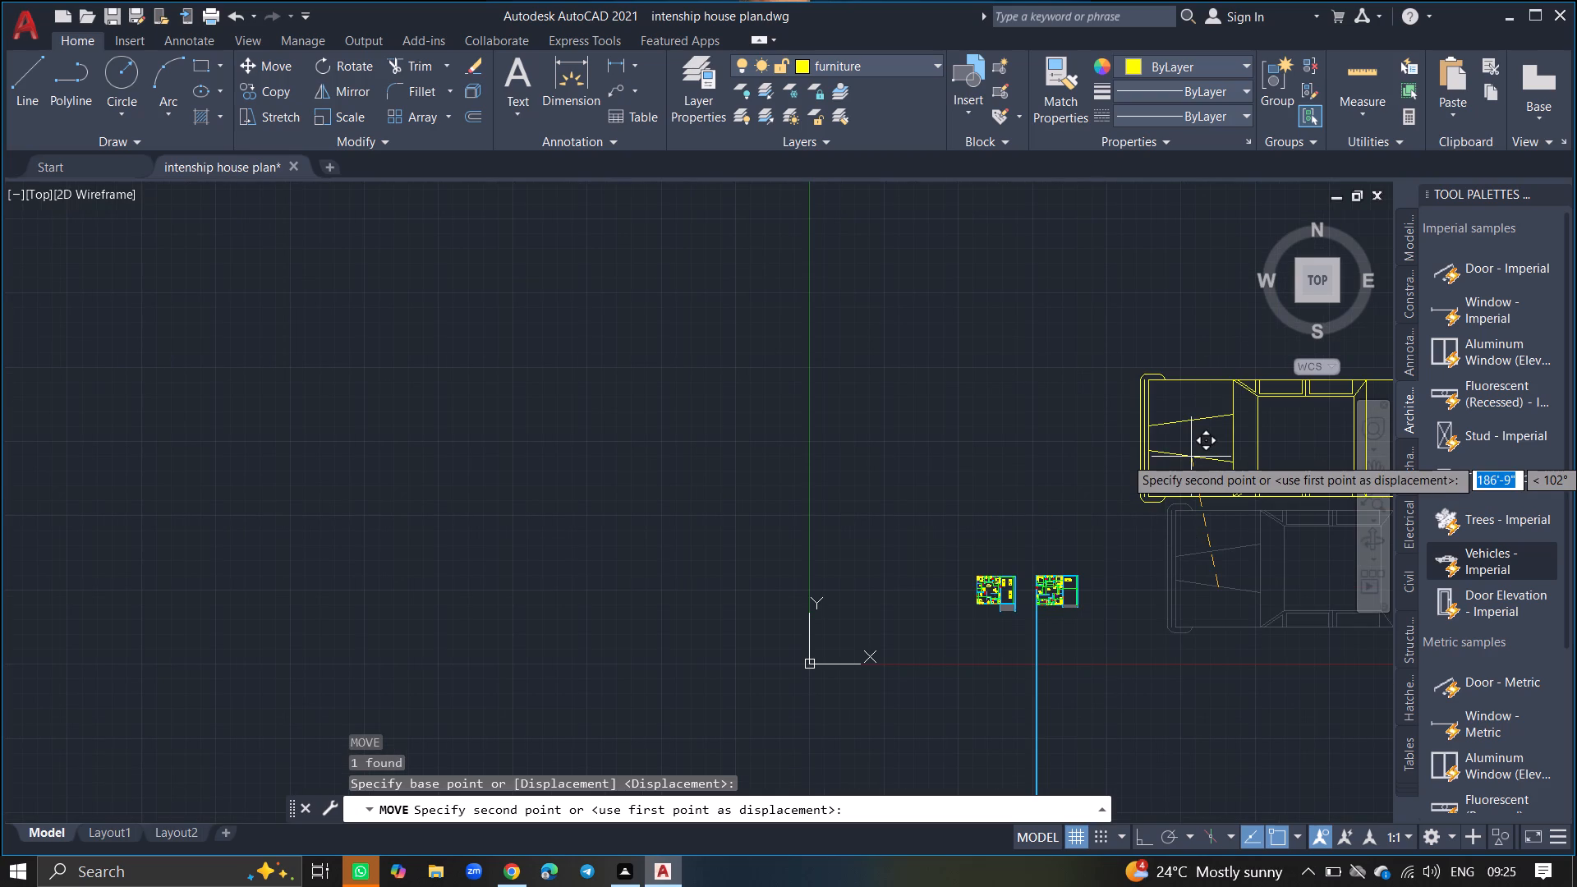
pyautogui.press('Return')
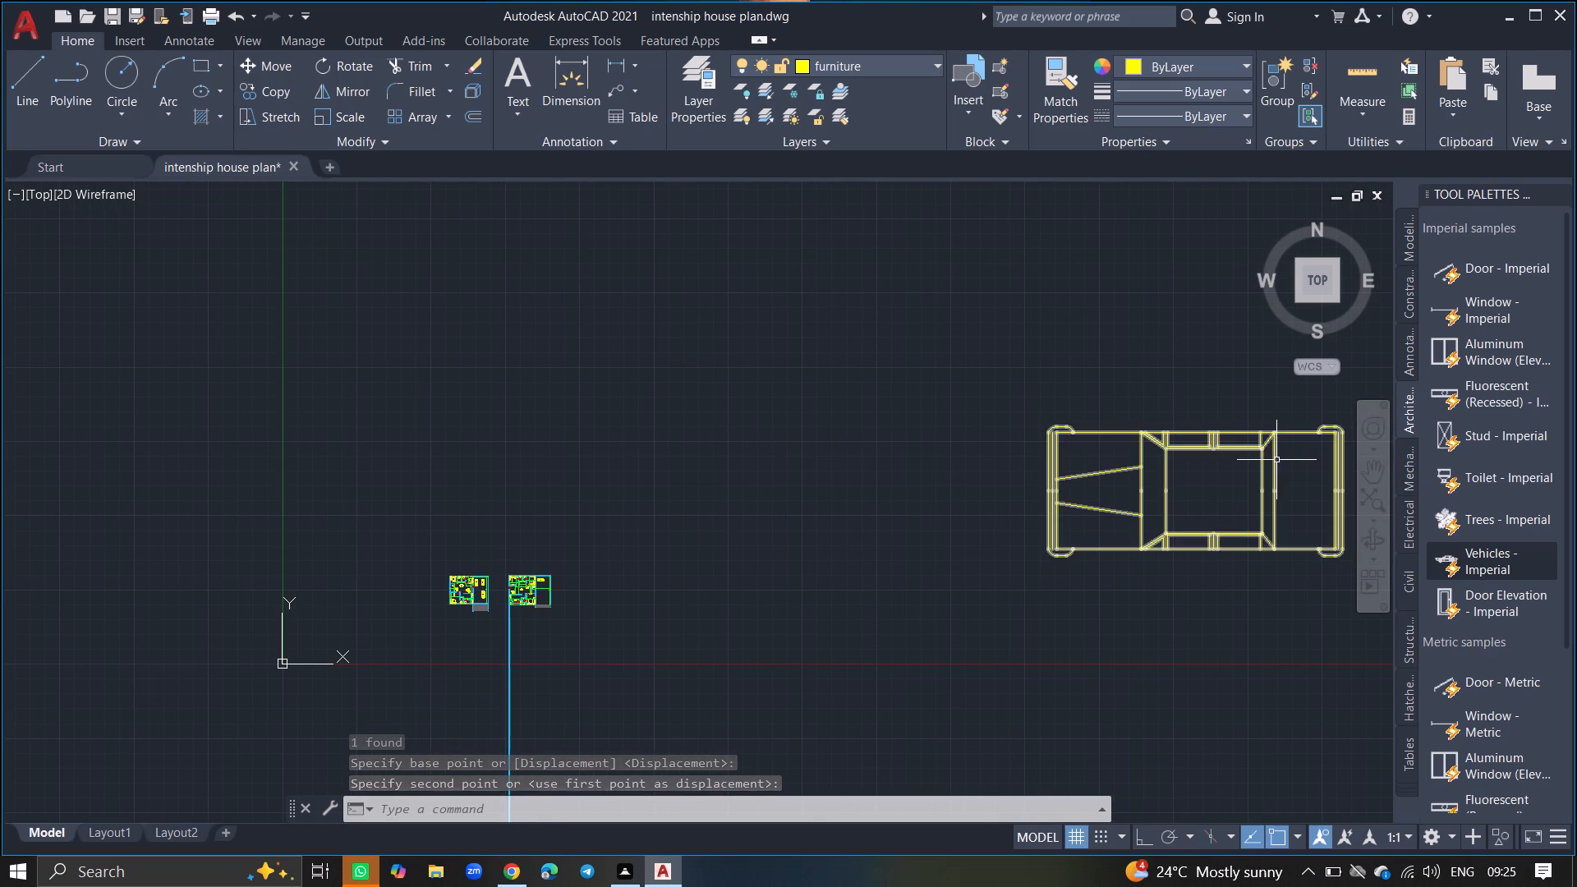
# Scale the top-view sedan down freehand from its rear part to about the width of one house plan.
pyautogui.click(1276, 461)
pyautogui.write('SC')
pyautogui.press('Return')
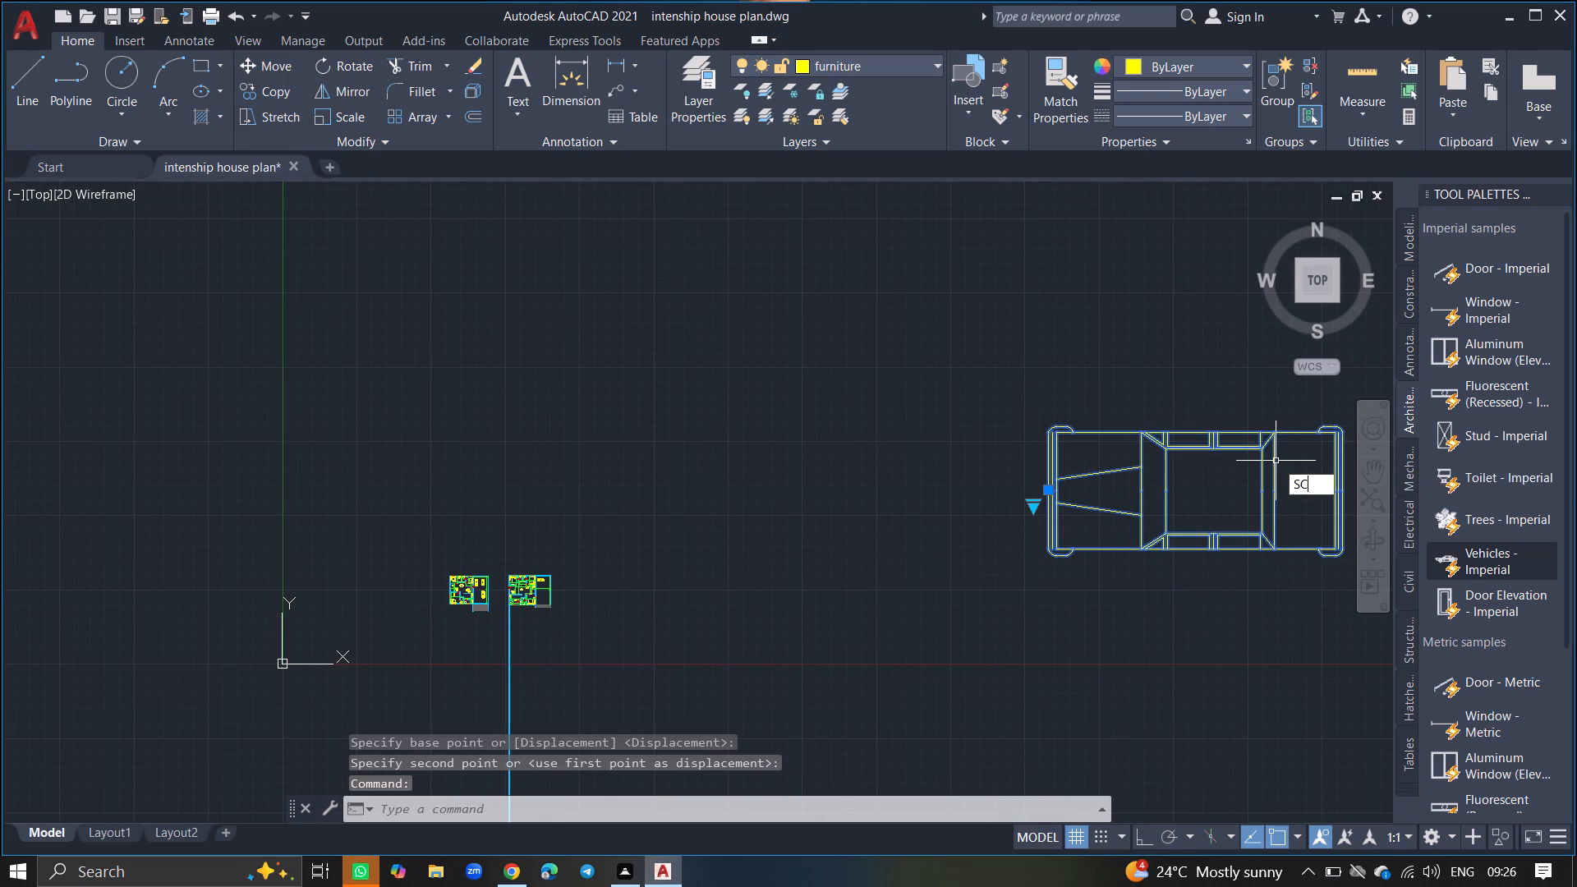
pyautogui.click(1276, 461)
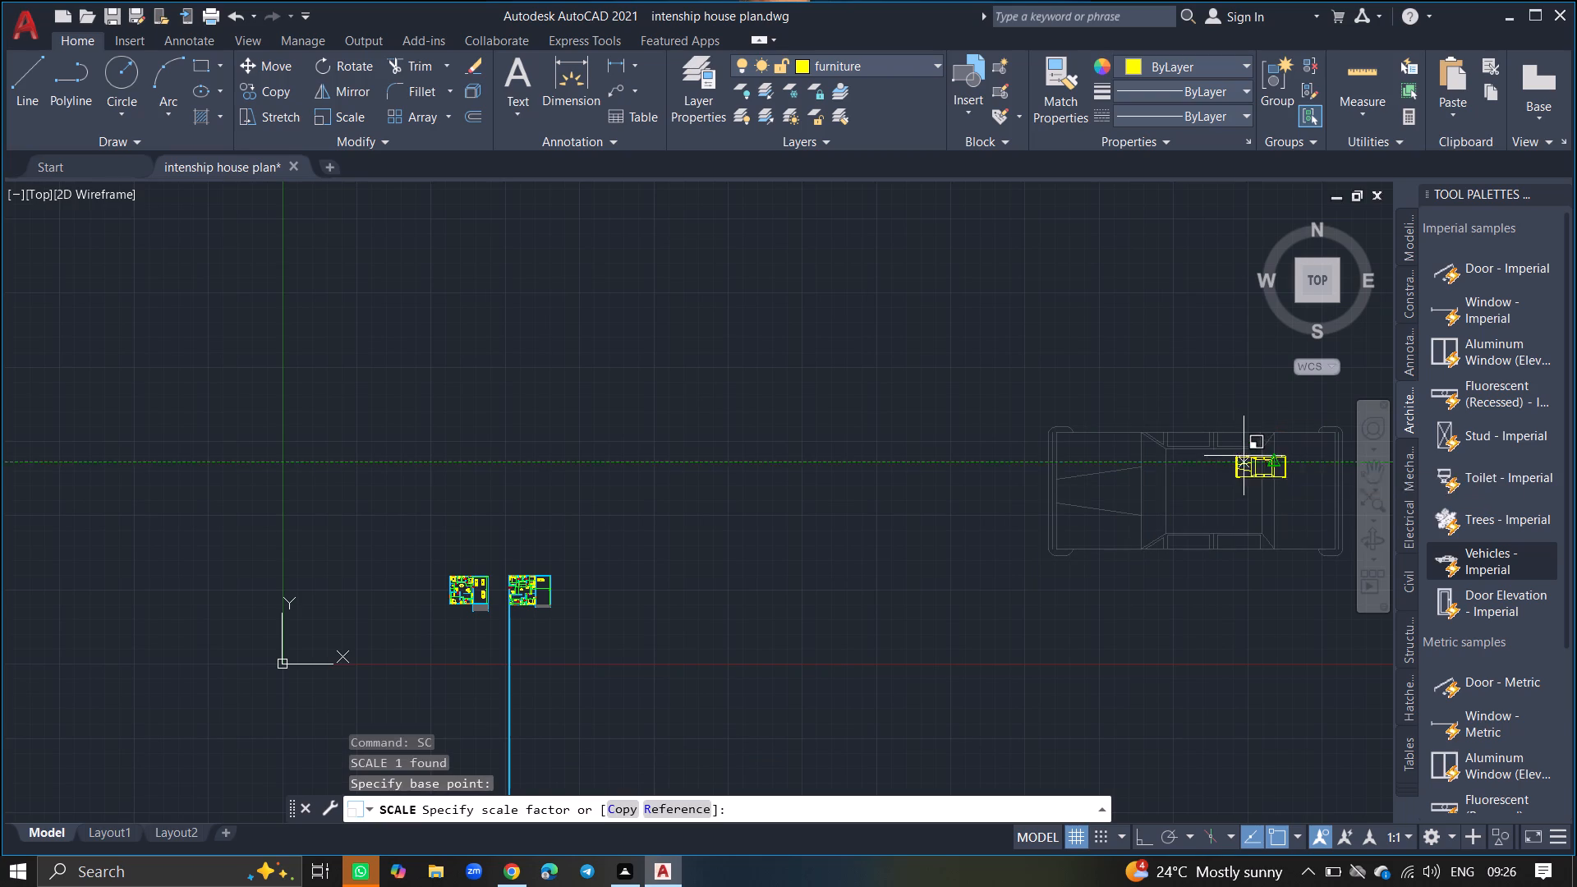
pyautogui.keyDown('ctrl'); pyautogui.scroll(6, 1250, 456); pyautogui.keyUp('ctrl')
pyautogui.moveTo(1250, 456); pyautogui.dragTo(1285, 464)
# Rotate the top-view sedan far east of the house 90° counterclockwise so its front faces south, with ortho on.
pyautogui.keyDown('ctrl'); pyautogui.scroll(-6, 1285, 464); pyautogui.keyUp('ctrl')
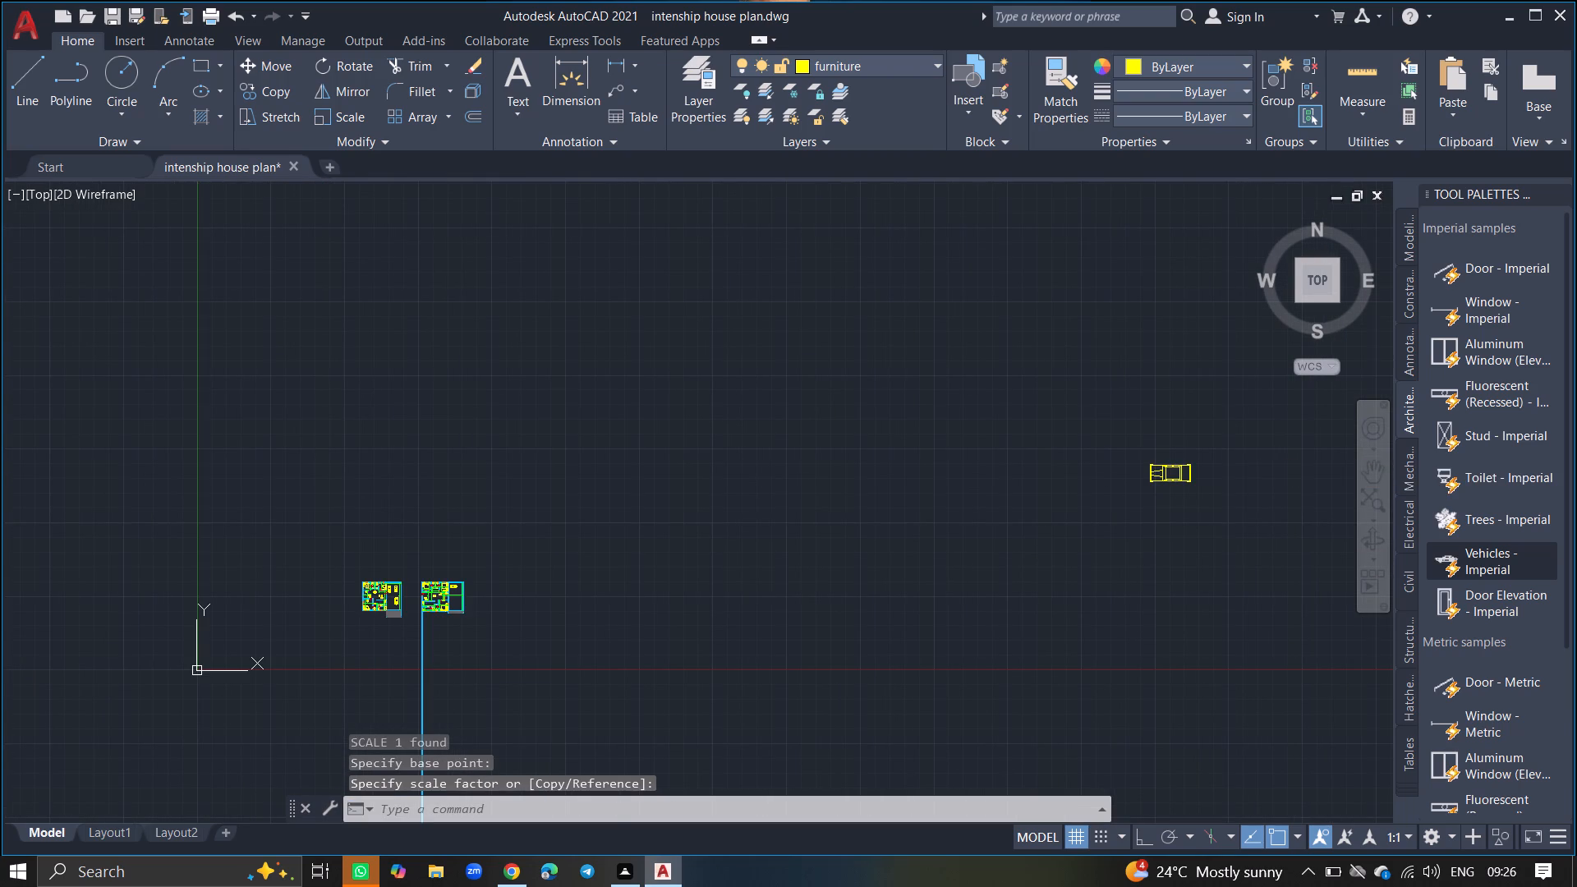
pyautogui.click(1222, 451)
pyautogui.click(971, 593)
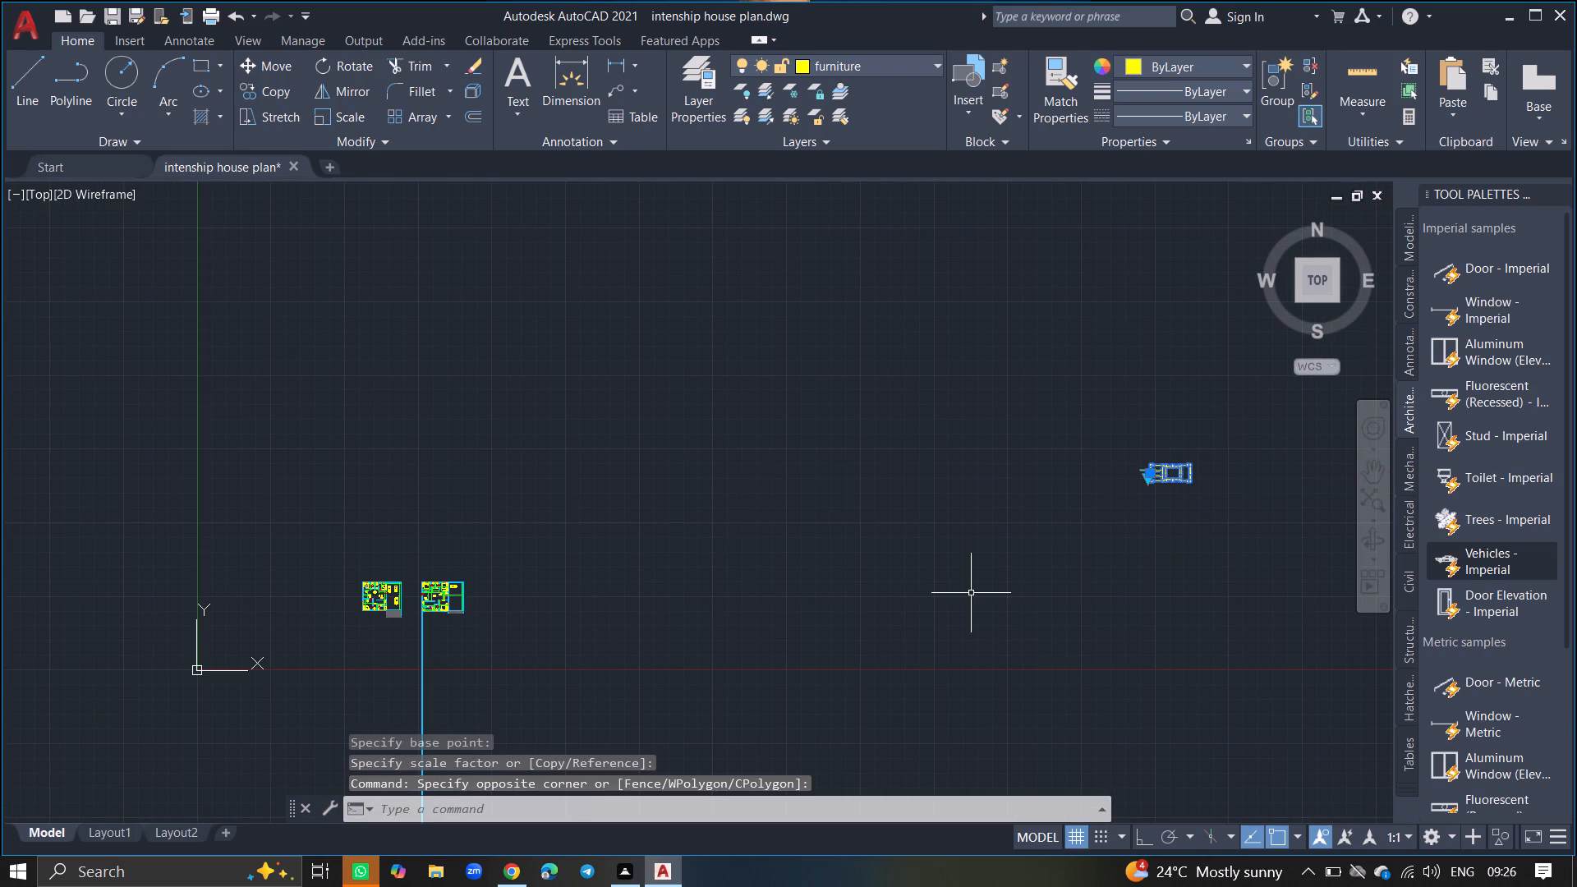
pyautogui.write('RO')
pyautogui.press('Return')
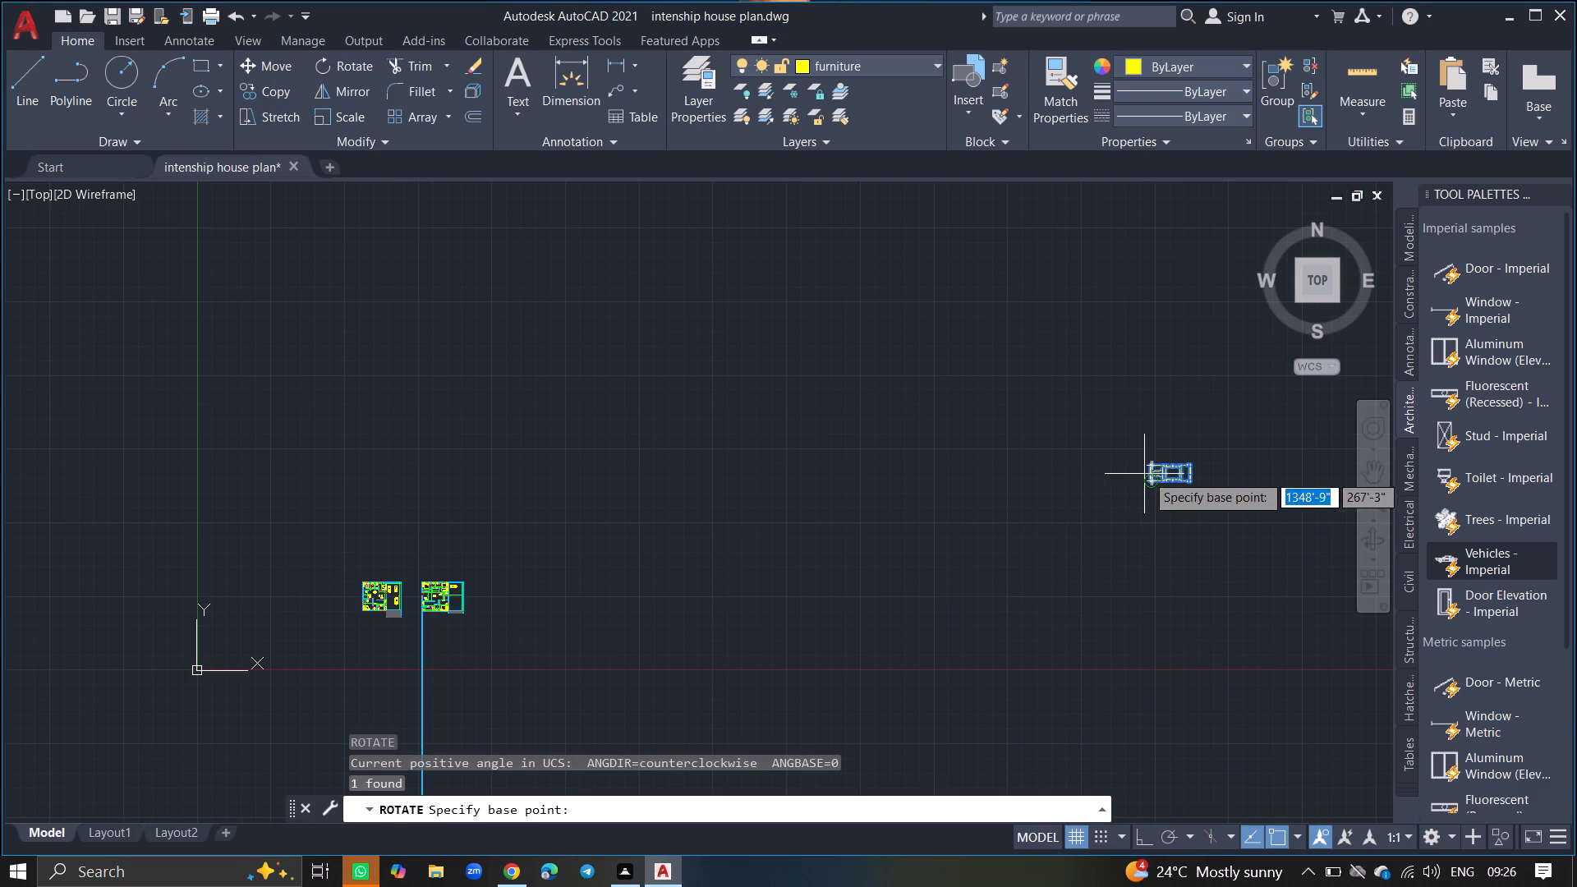
pyautogui.click(1159, 477)
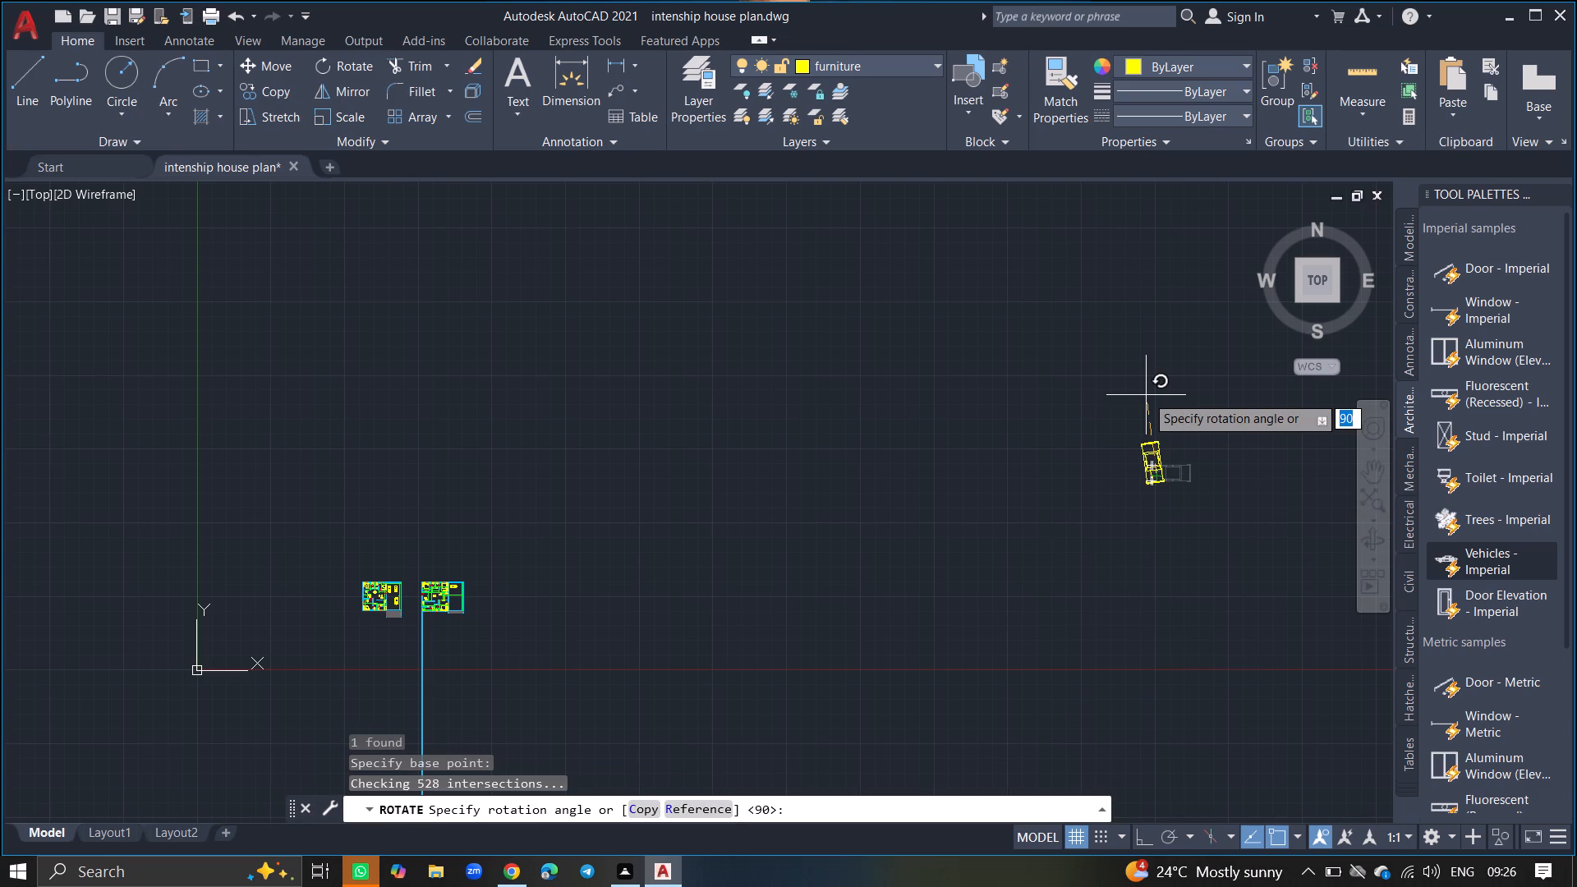
pyautogui.press('F8')
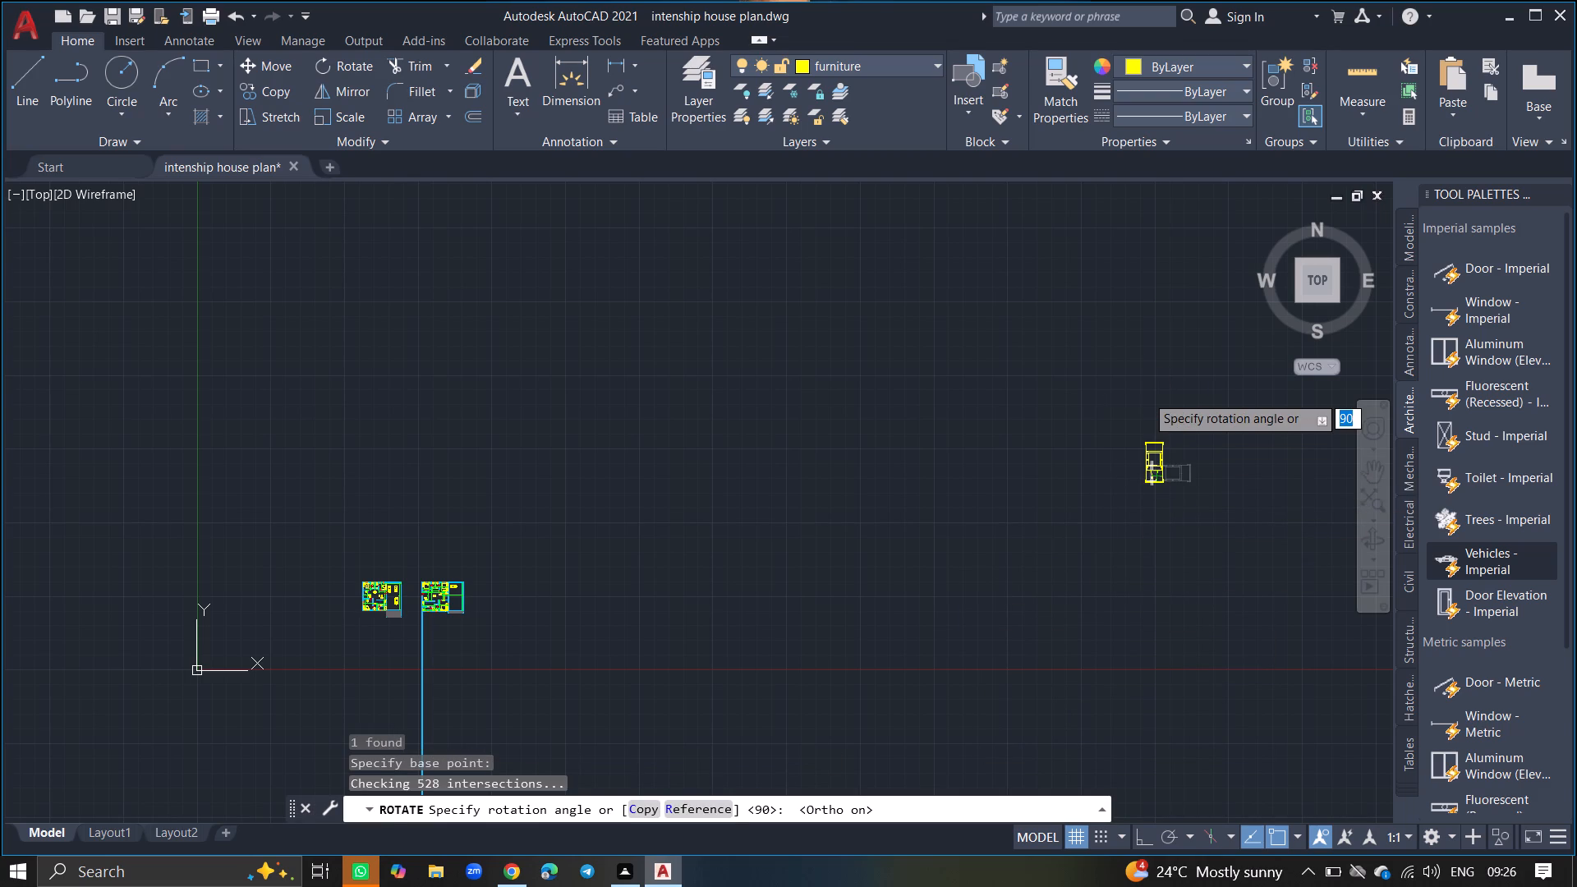
pyautogui.click(1146, 395)
# Move the south-facing sedan freely onto the empty area on the east side of the eastern house plan.
pyautogui.click(1177, 409)
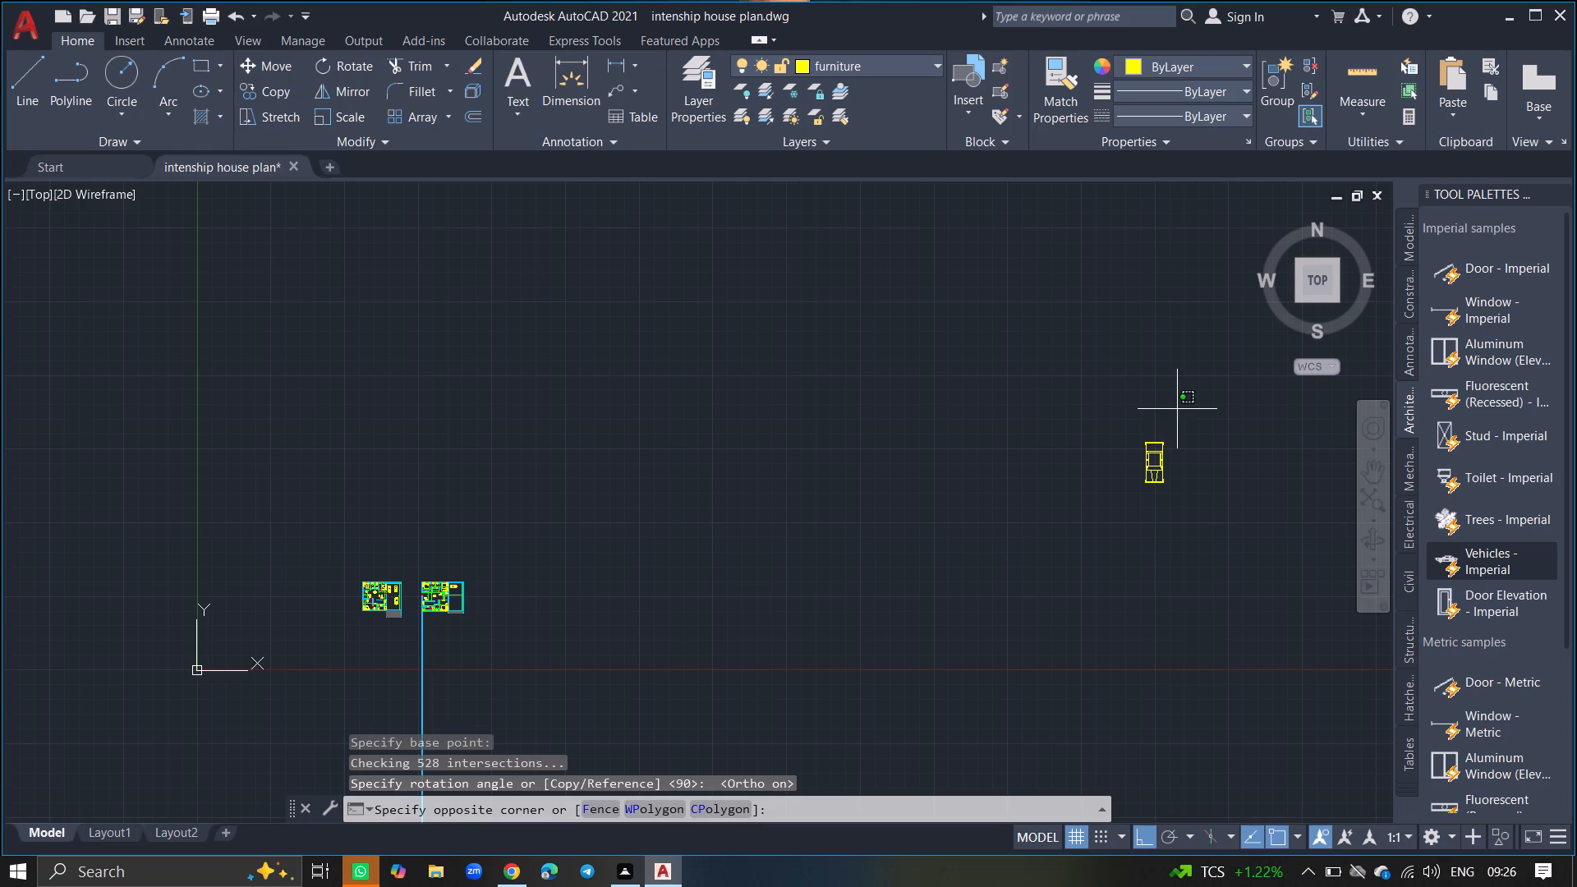
pyautogui.click(1094, 592)
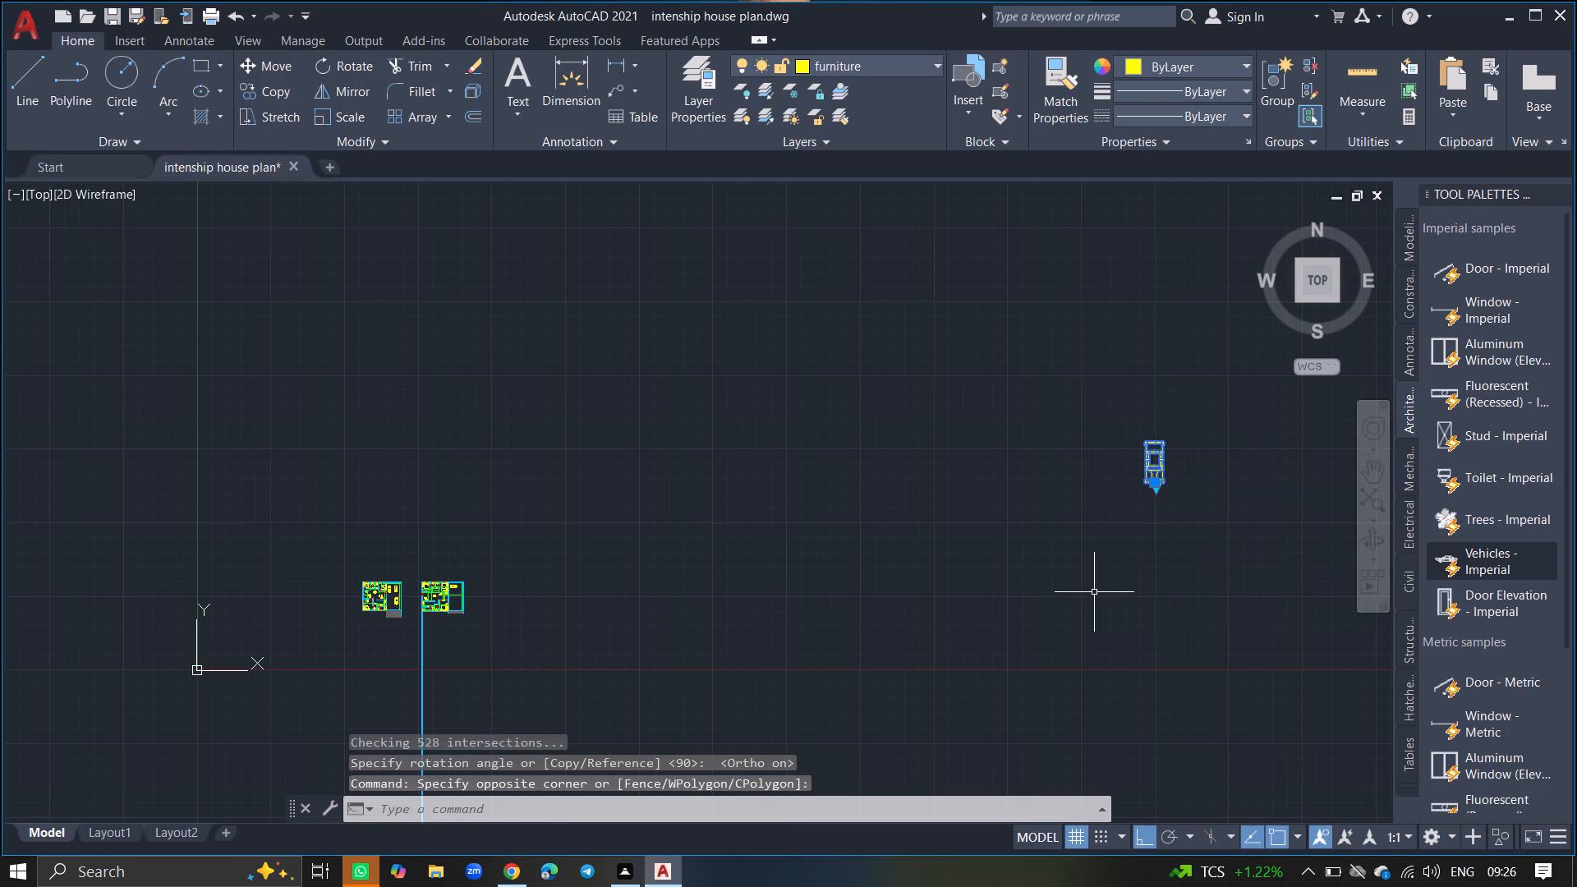
pyautogui.write('MOVE')
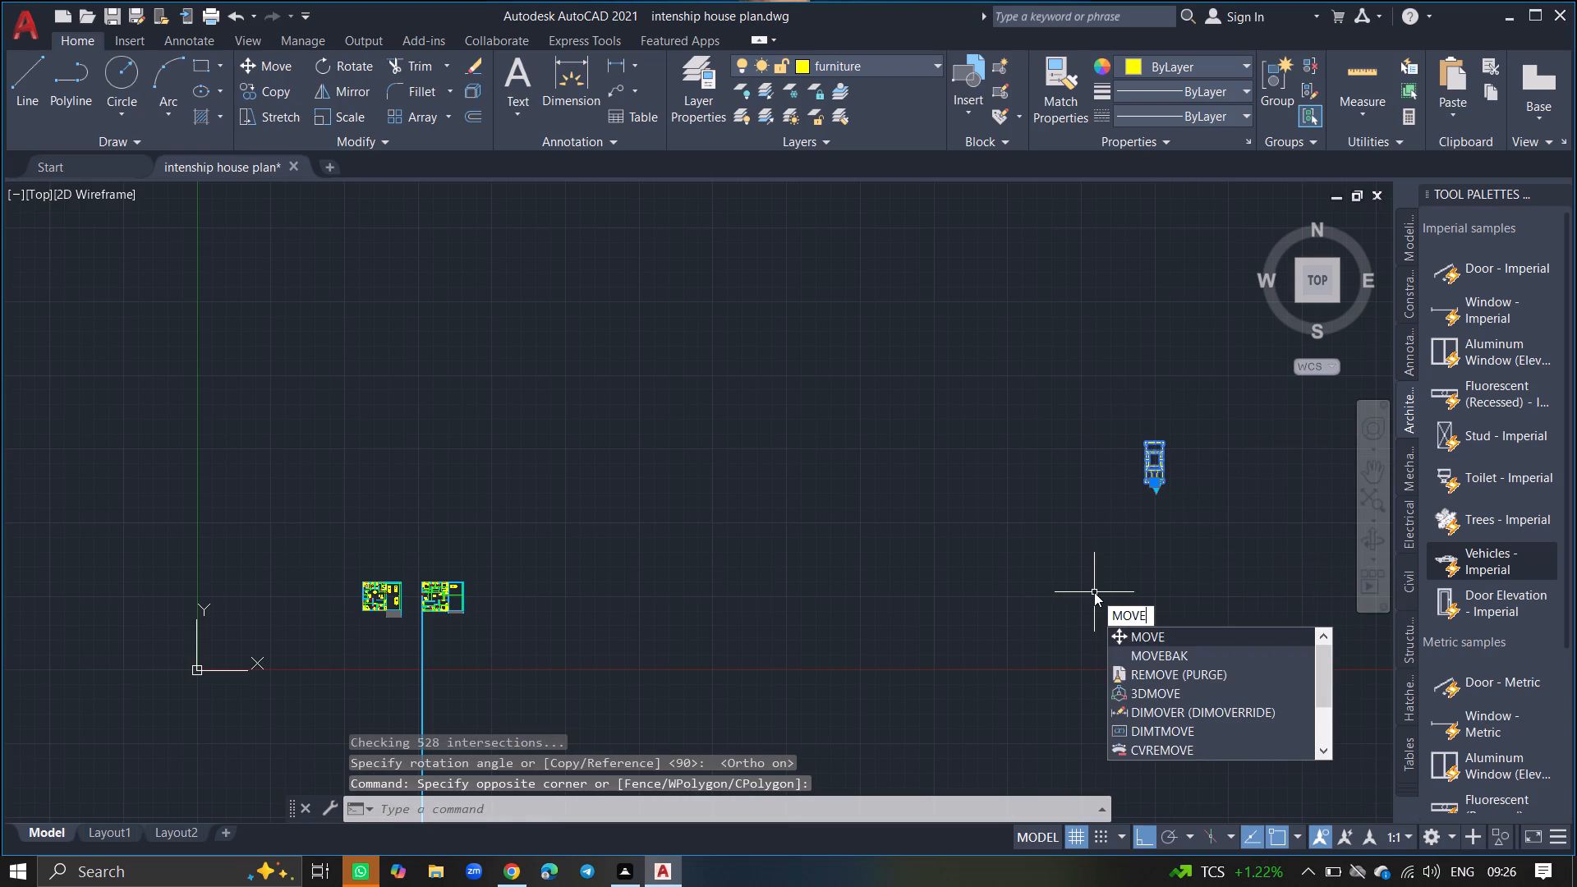
pyautogui.press('Return')
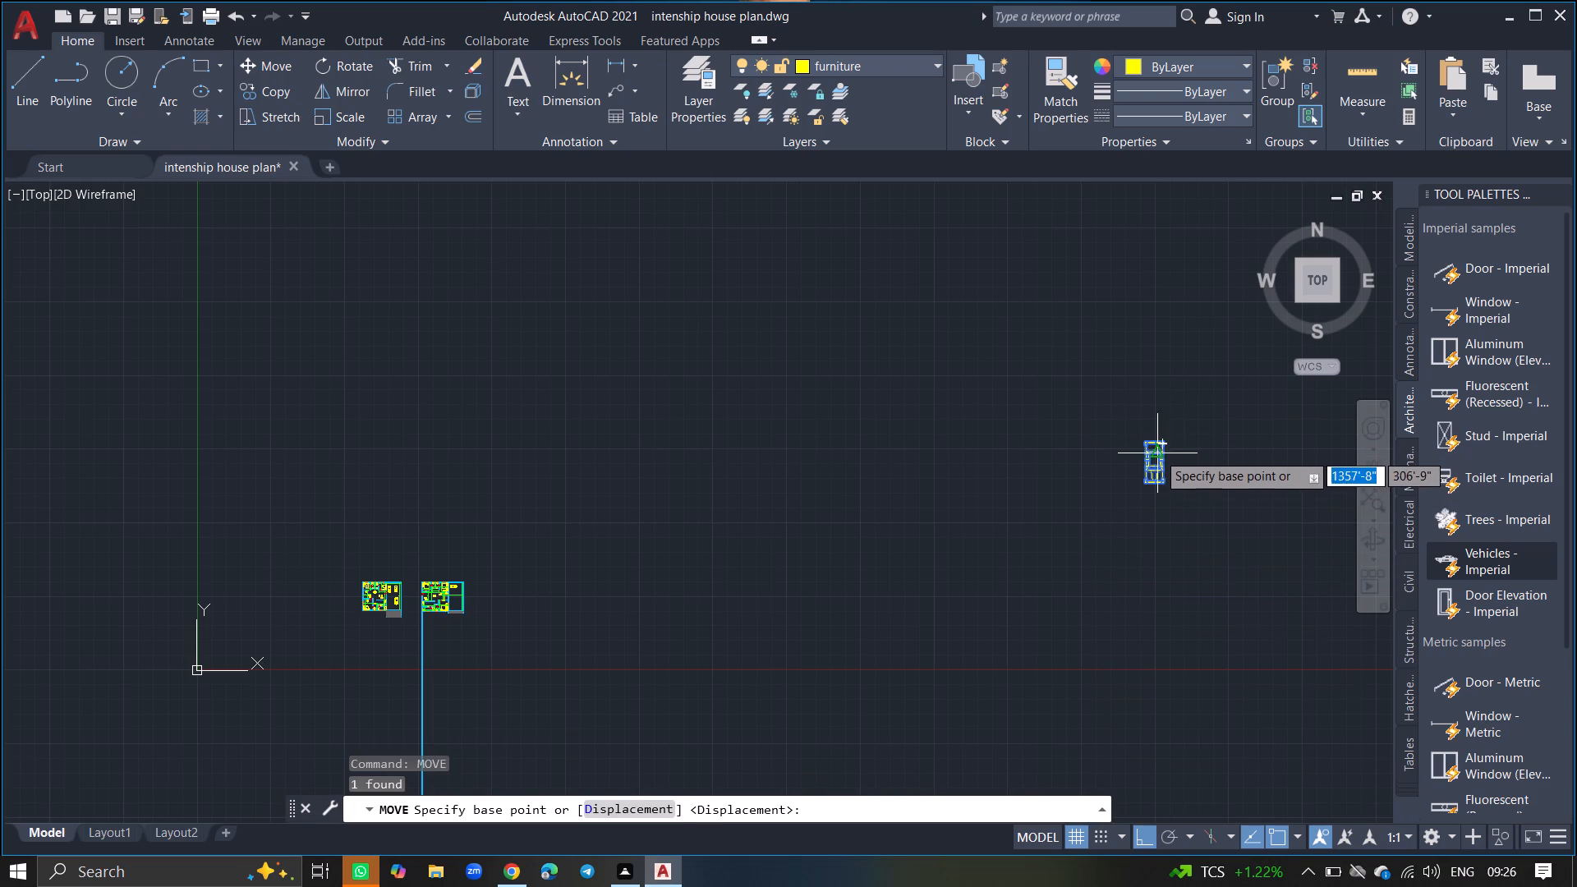
pyautogui.click(1157, 453)
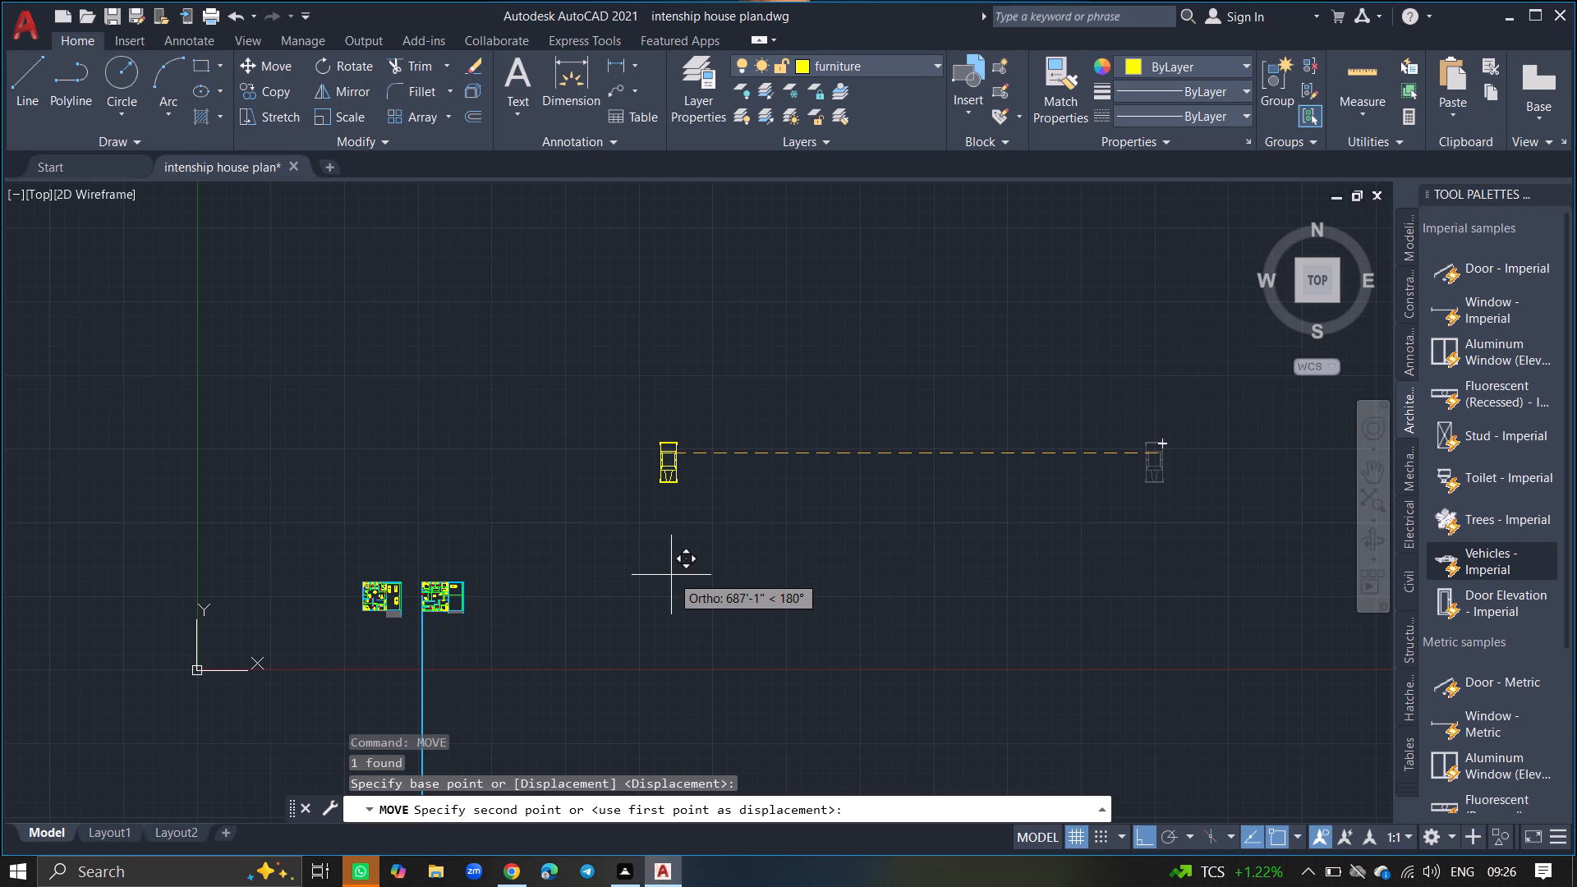
pyautogui.press('F8')
pyautogui.keyDown('ctrl'); pyautogui.scroll(2, 322, 632); pyautogui.keyUp('ctrl')
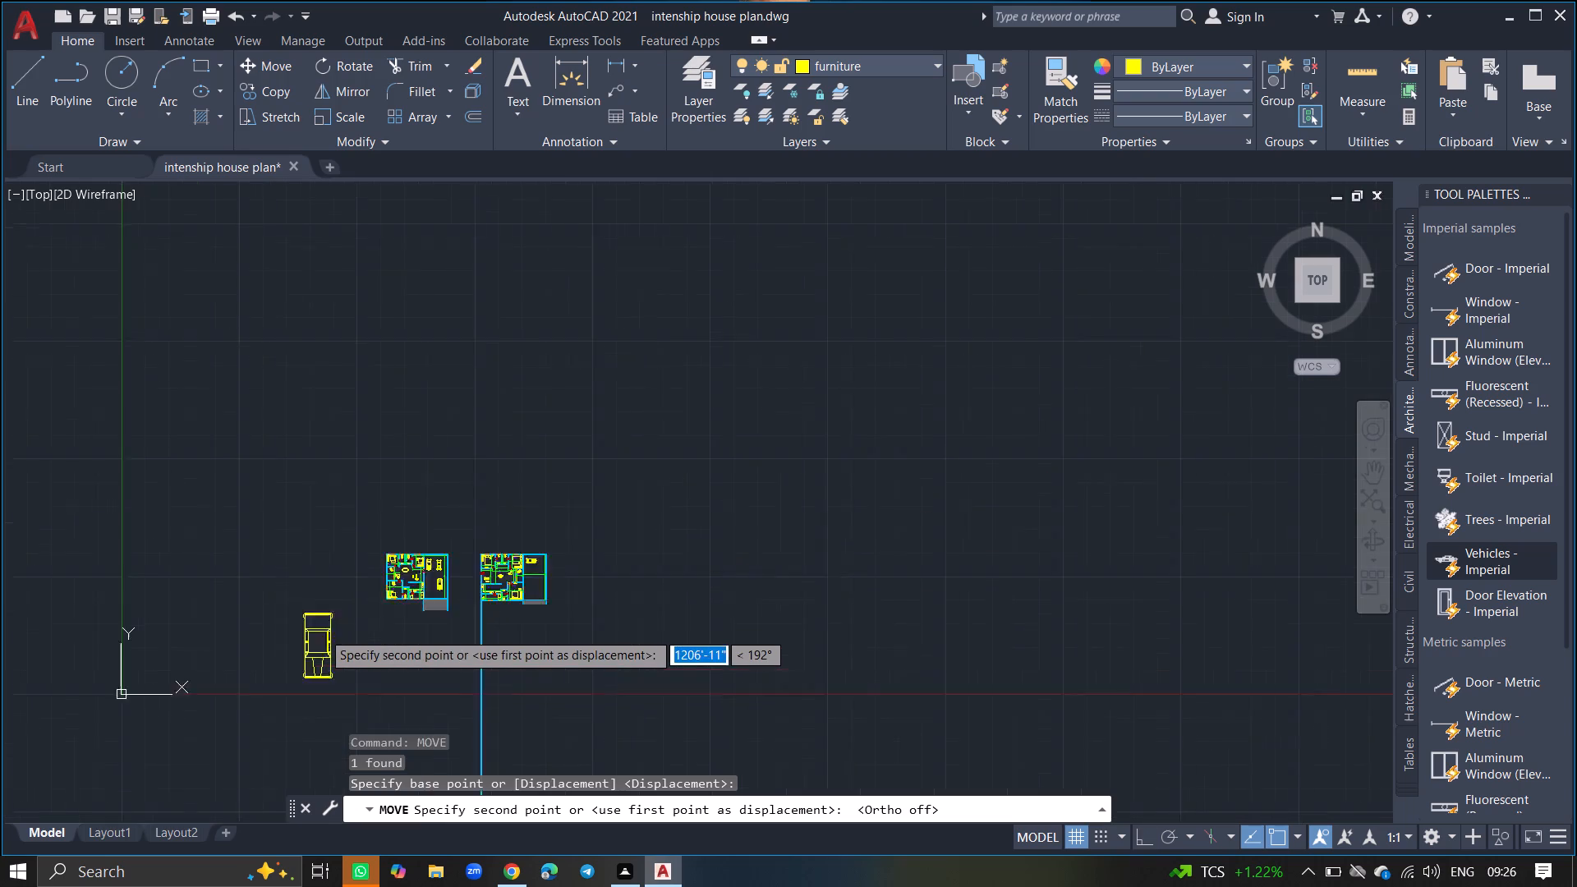
pyautogui.keyDown('ctrl'); pyautogui.scroll(3, 322, 632); pyautogui.keyUp('ctrl')
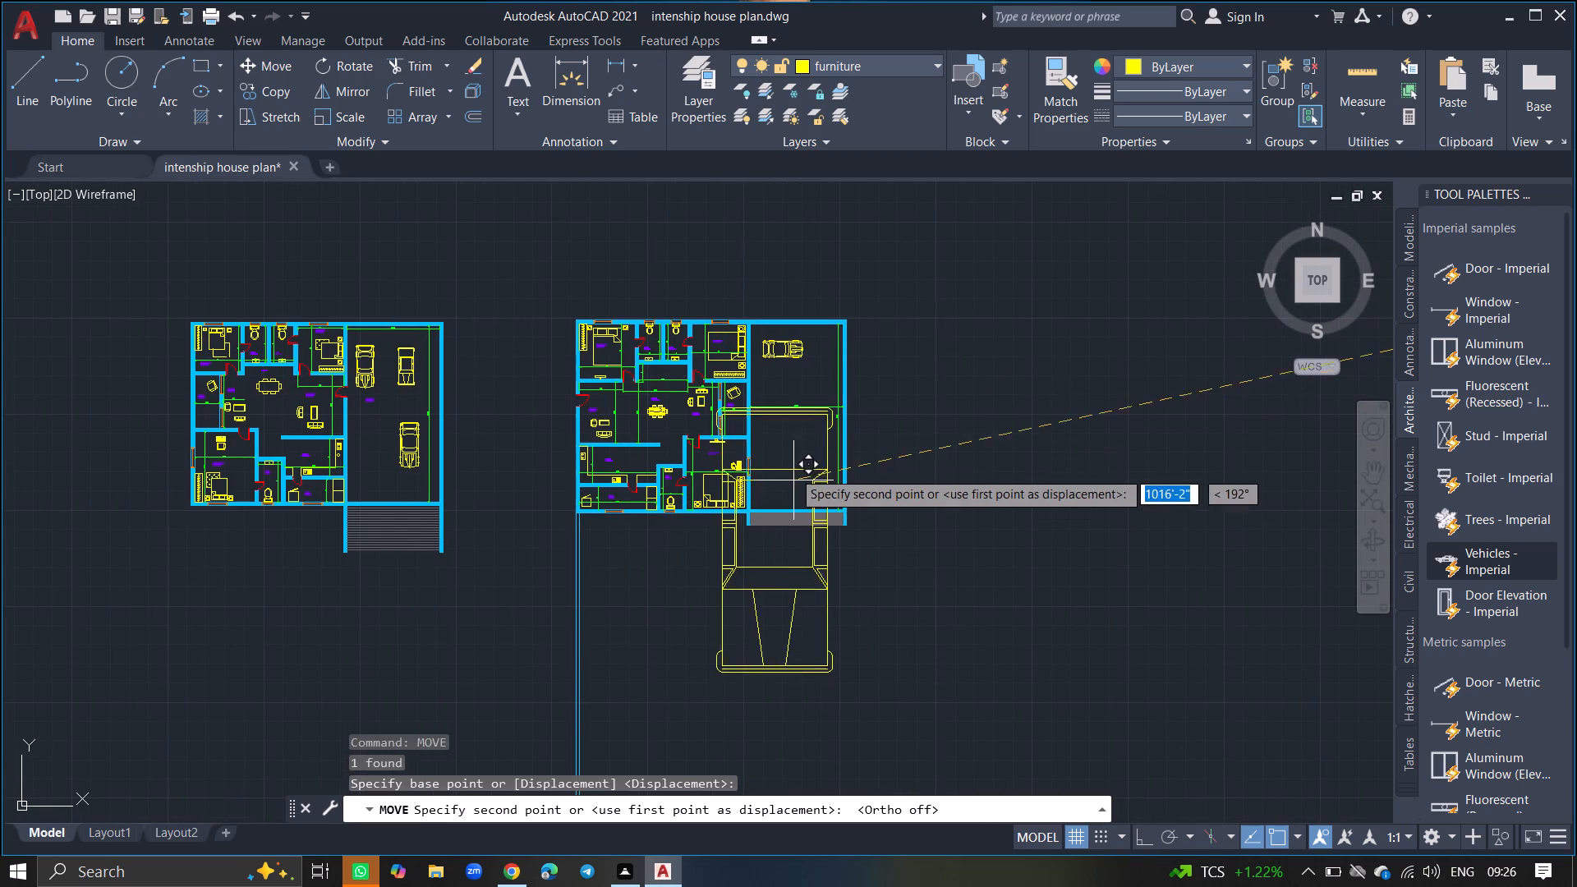
pyautogui.keyDown('ctrl'); pyautogui.scroll(3, 827, 418); pyautogui.keyUp('ctrl')
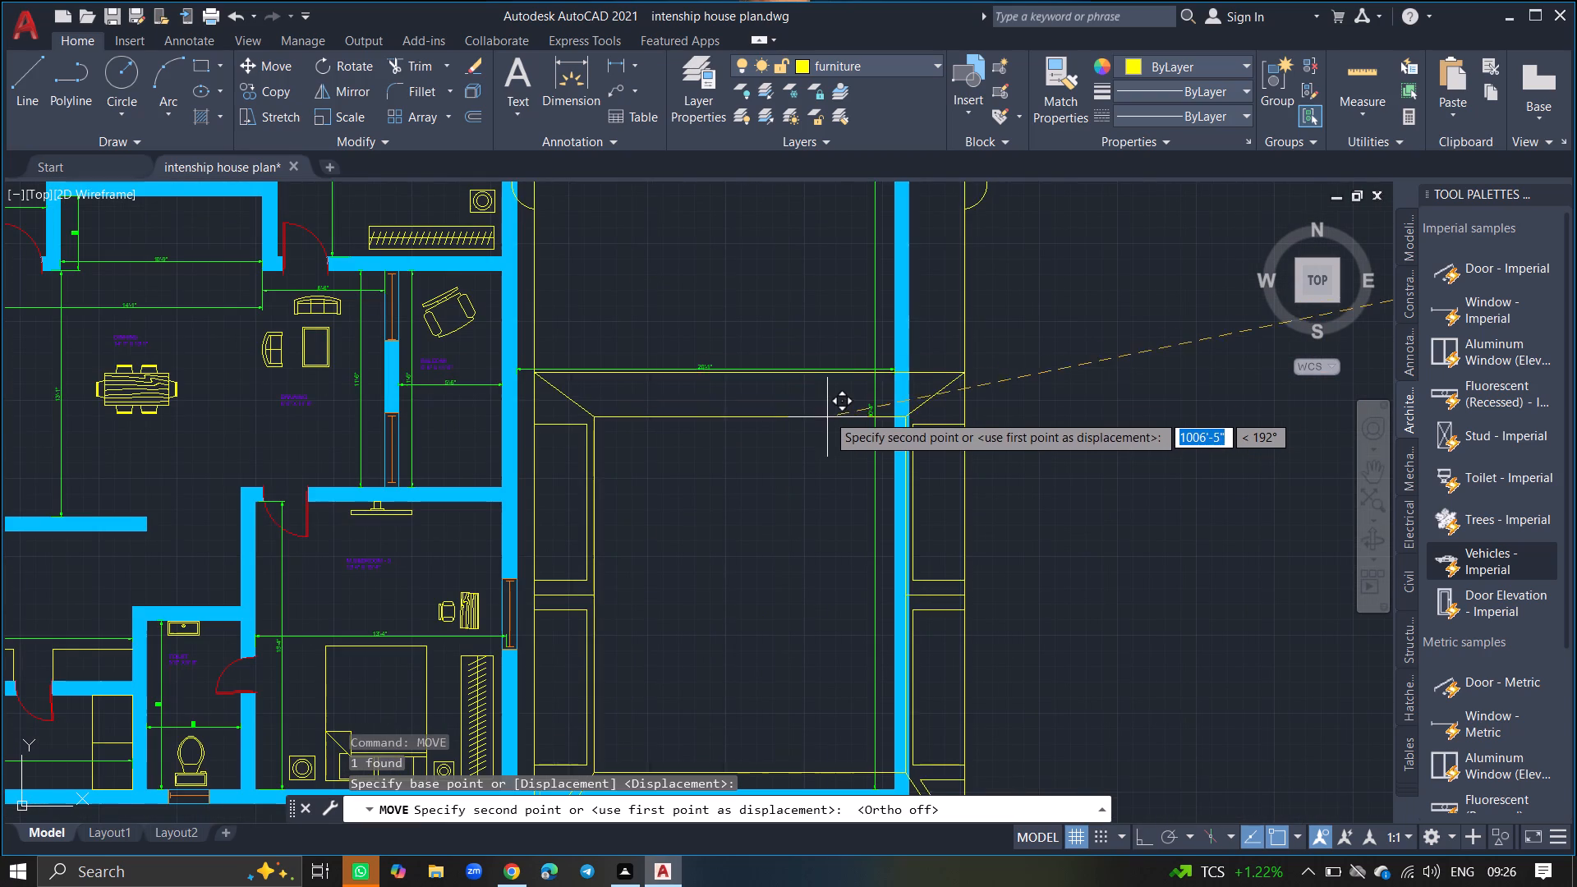
pyautogui.click(841, 397)
# Scale the oversized sedan down freehand from its rear window edge until it fits easily inside the empty area.
pyautogui.click(841, 397)
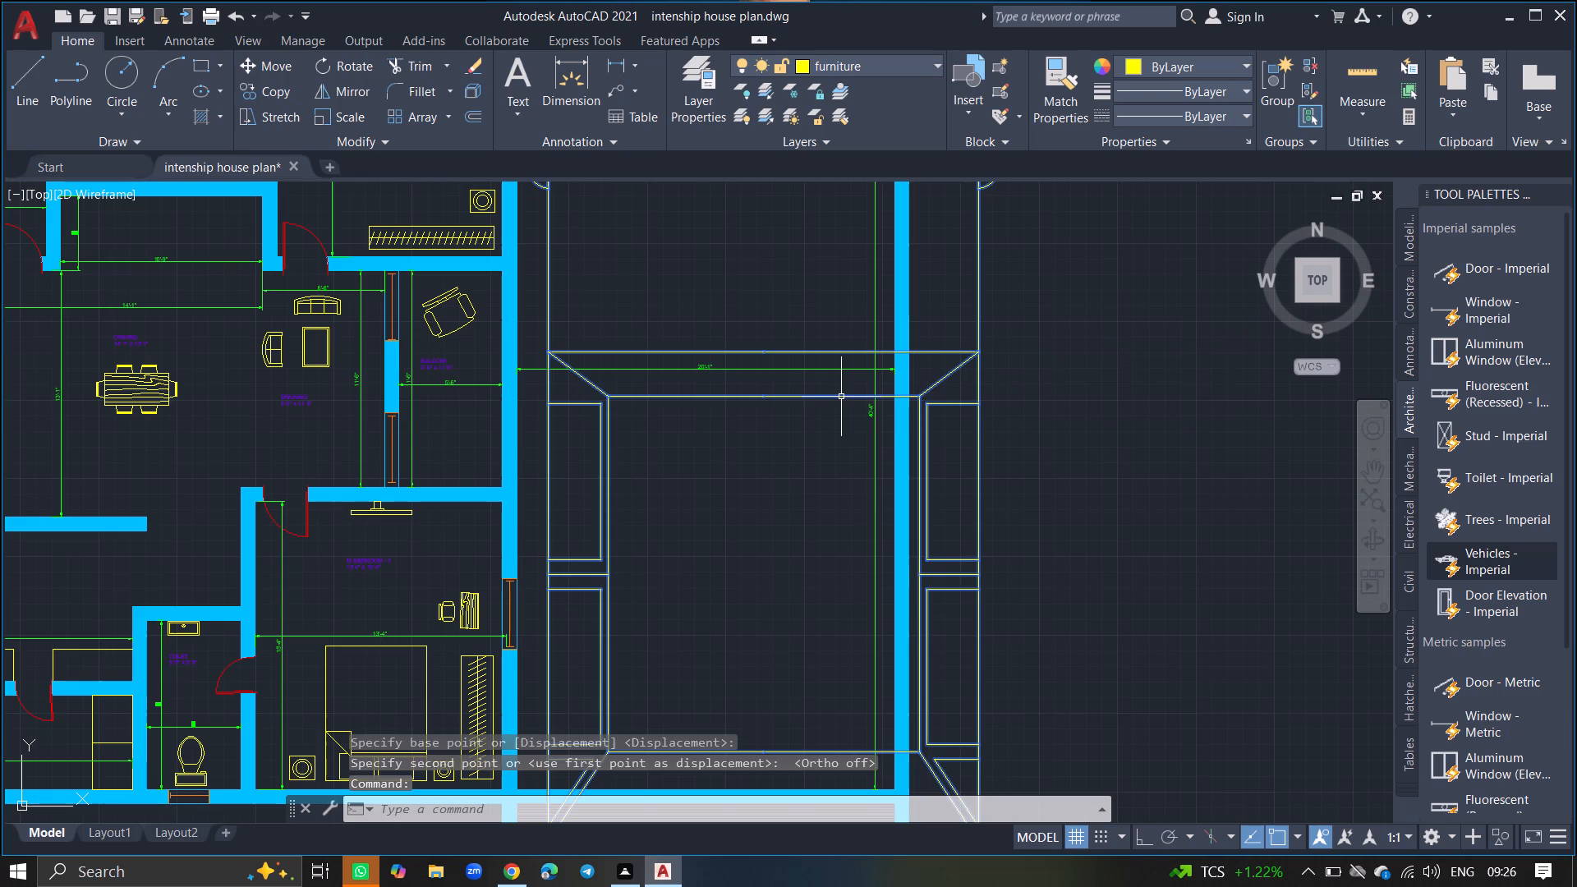
pyautogui.write('SC')
pyautogui.press('Return')
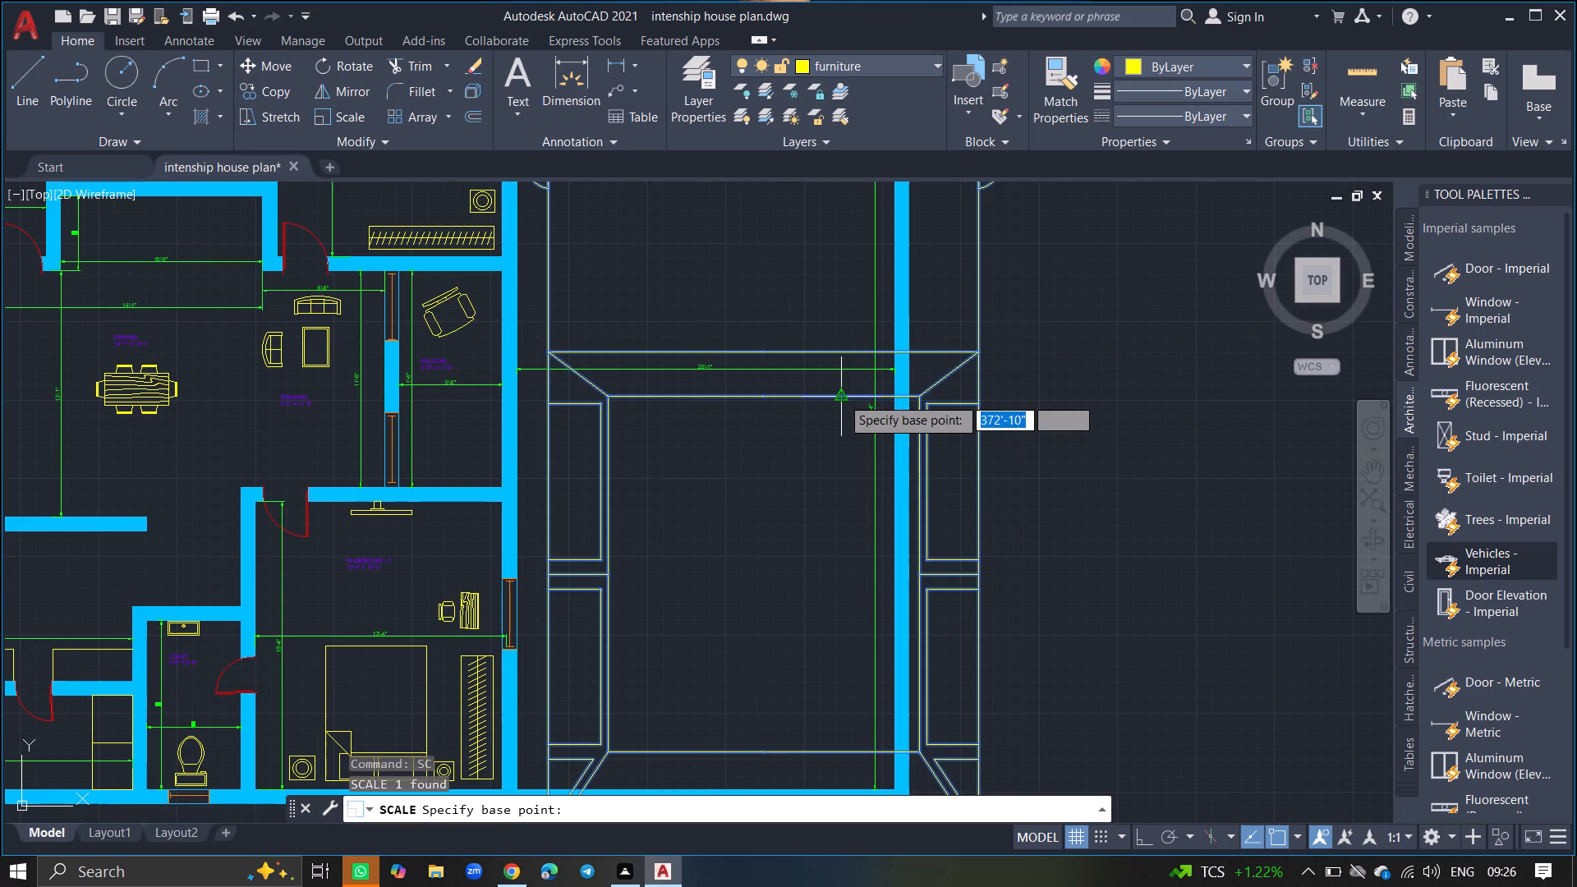
pyautogui.click(841, 397)
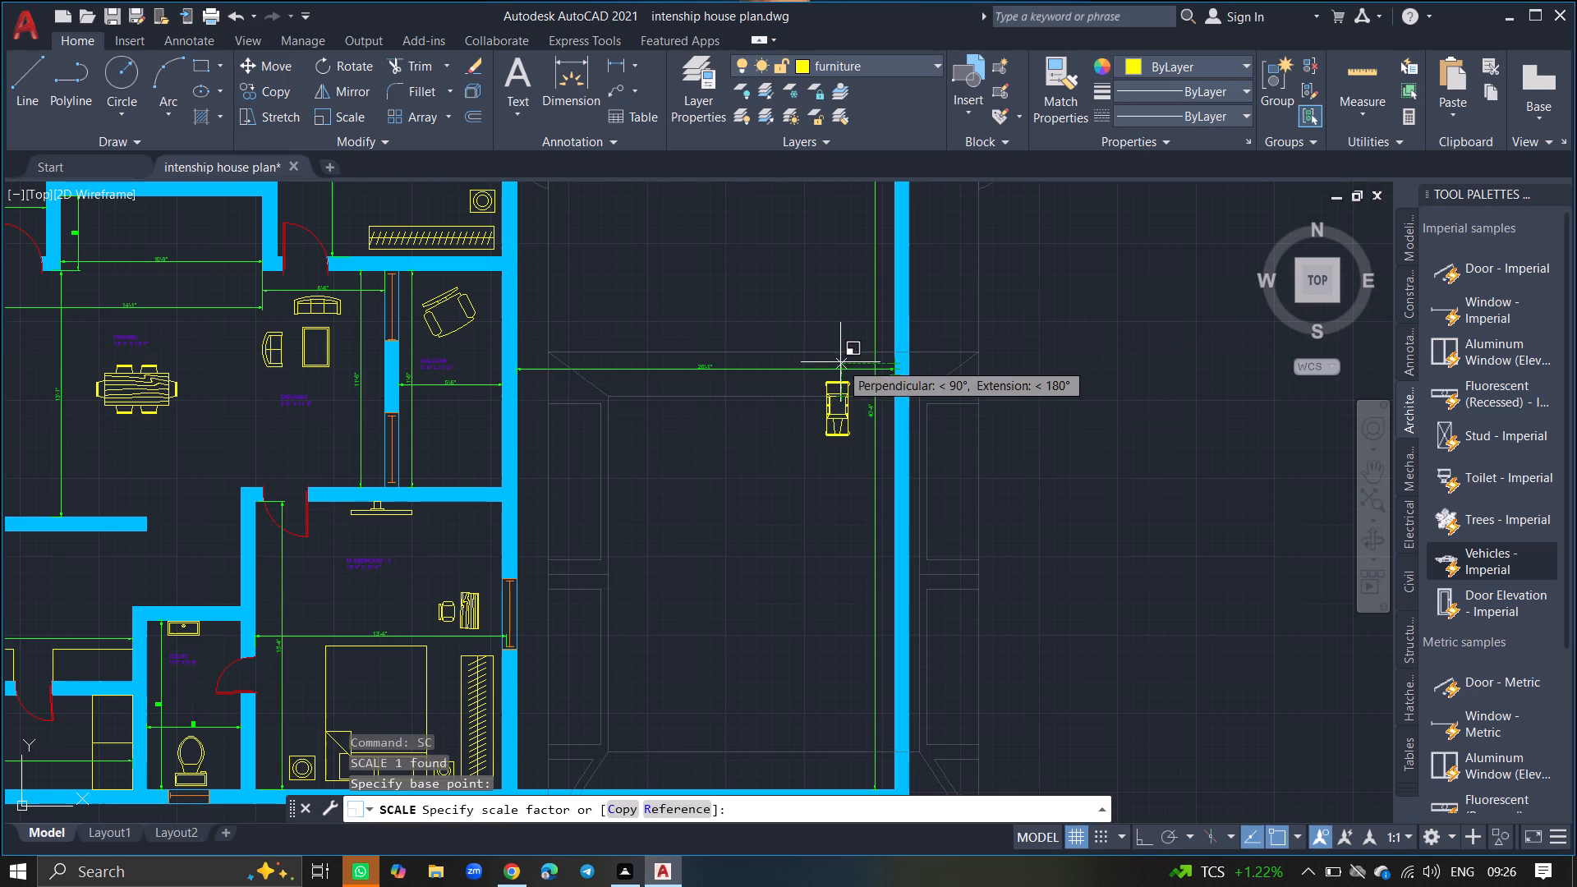
pyautogui.click(845, 335)
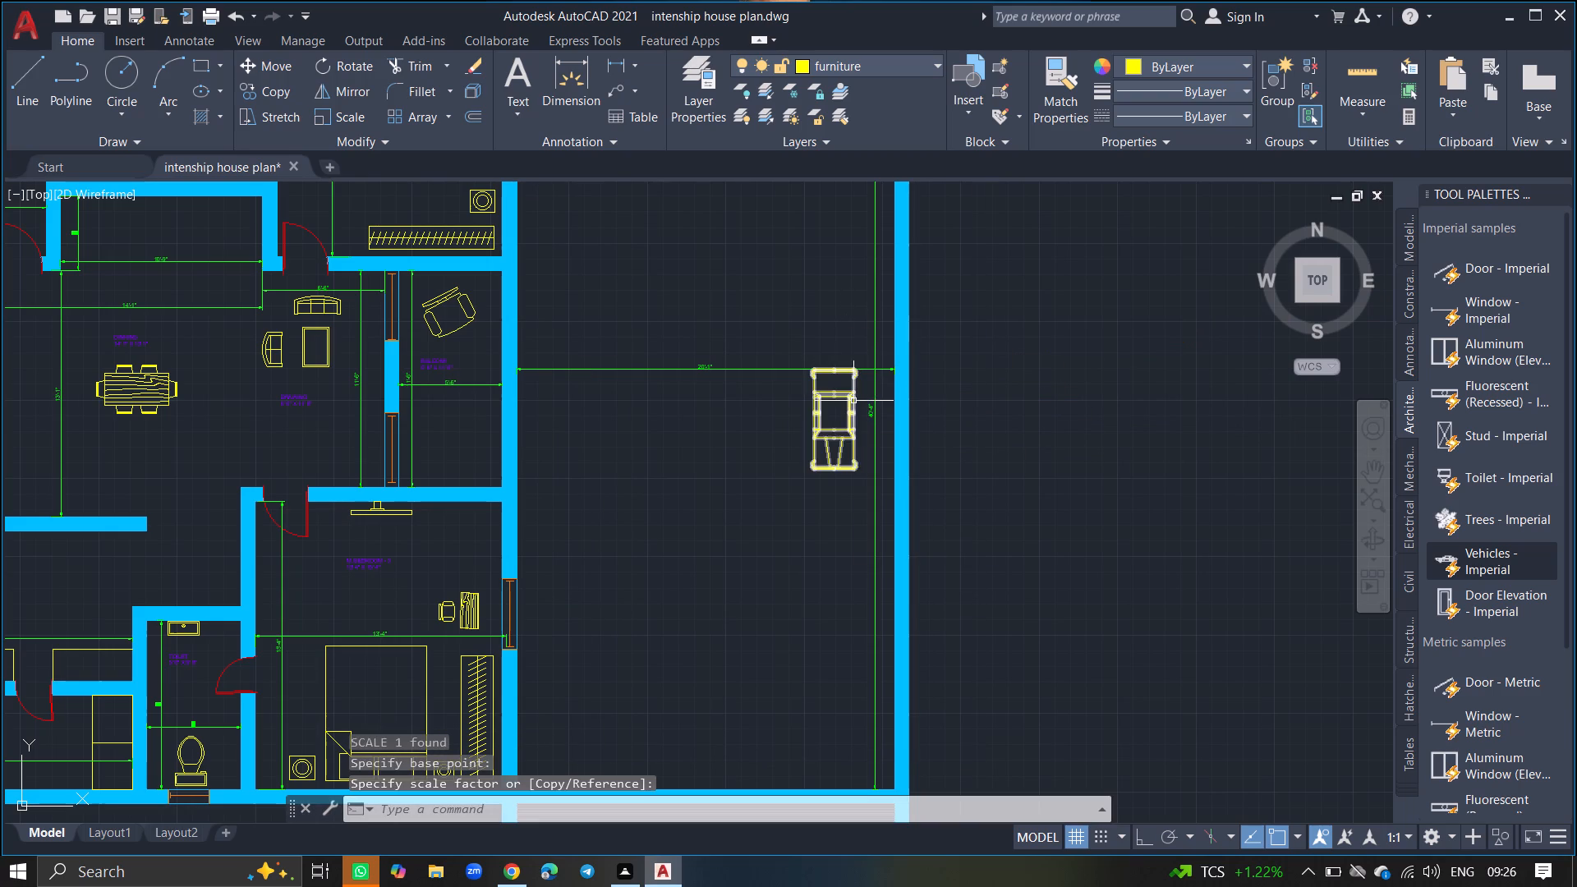
# Move the small sedan to the middle of the southern half of the empty area.
pyautogui.click(854, 401)
pyautogui.write('MO')
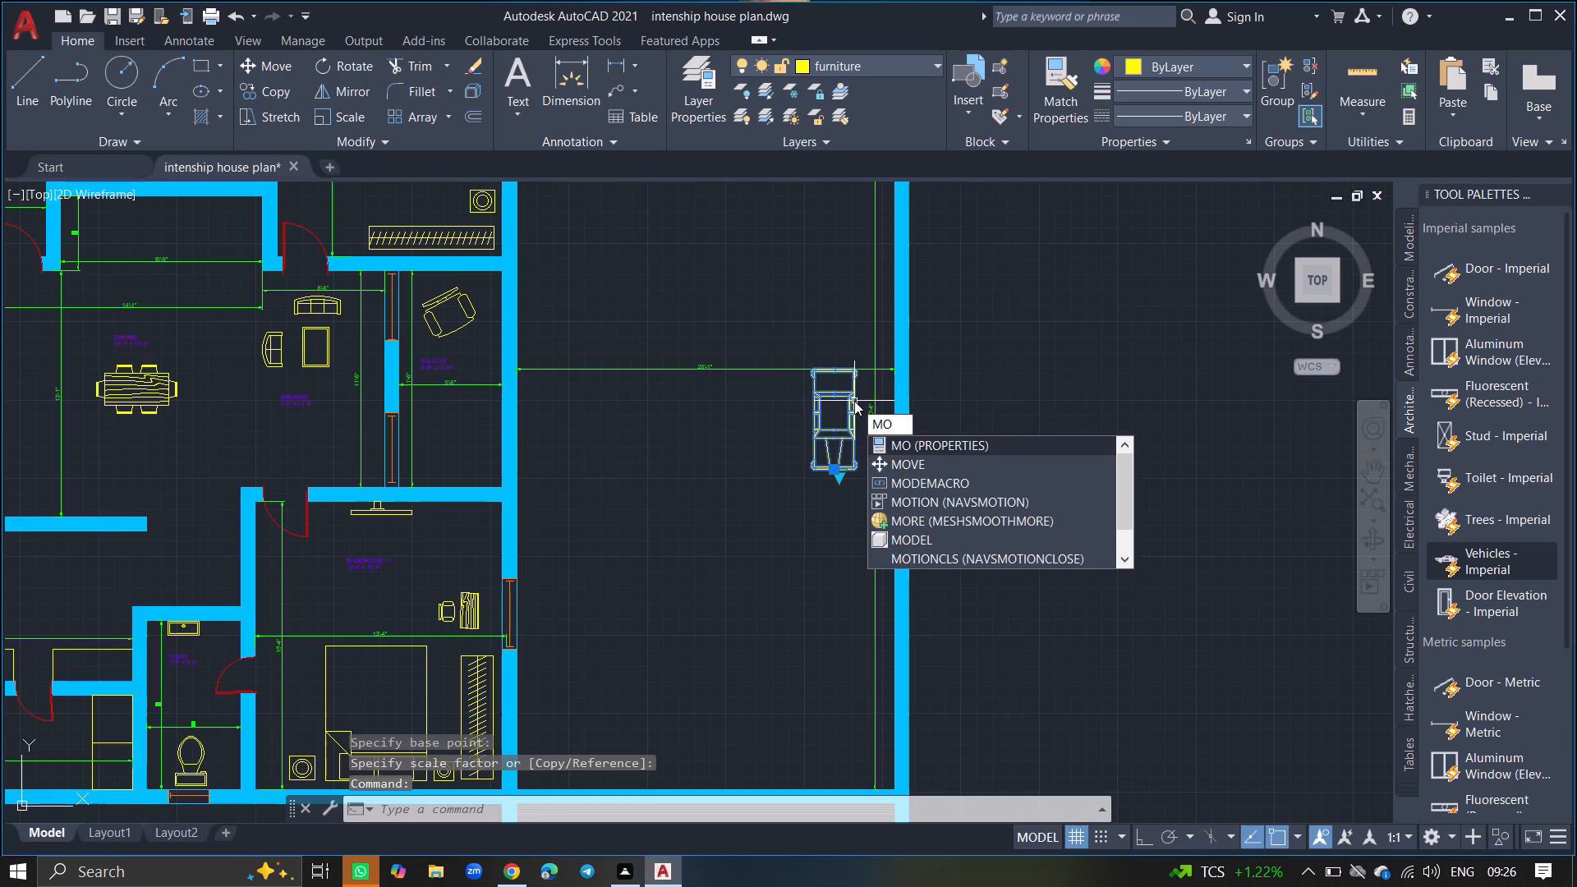
pyautogui.click(897, 467)
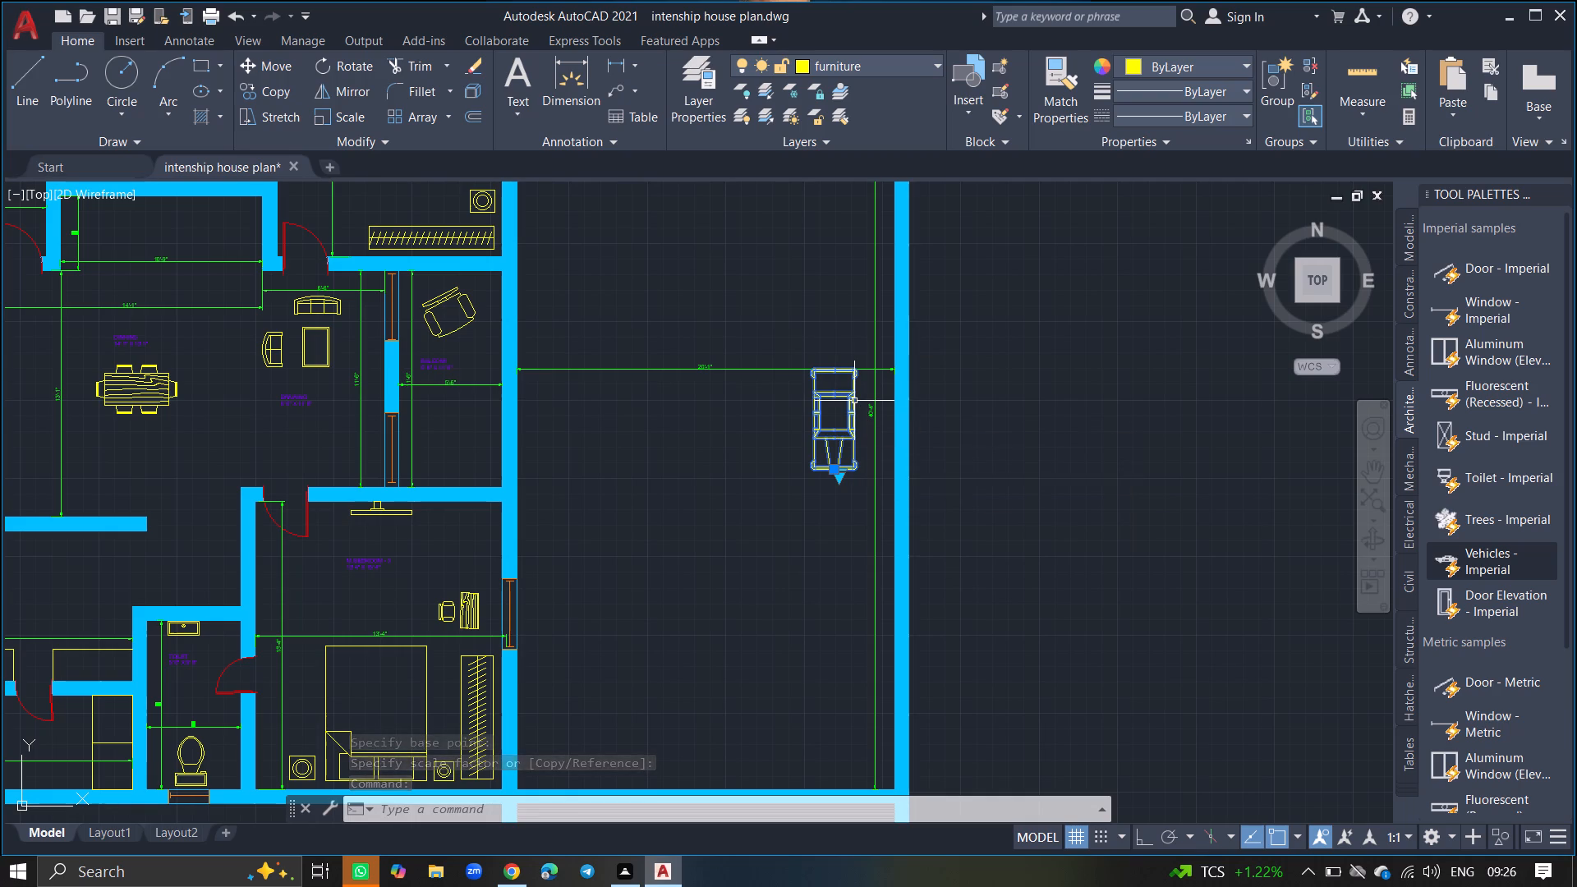
pyautogui.click(843, 439)
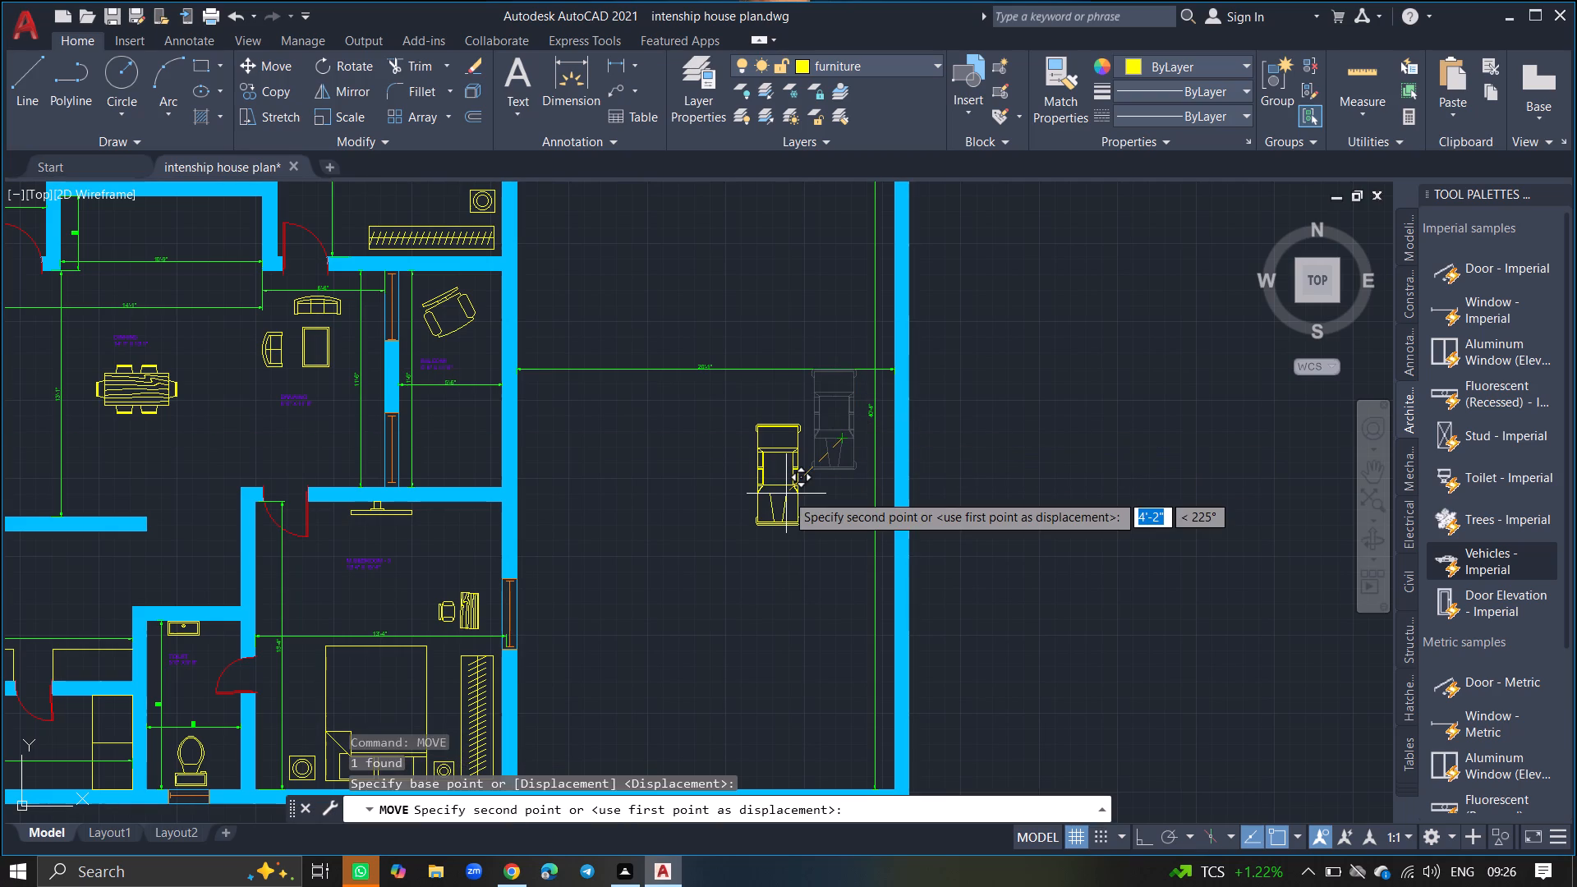
pyautogui.keyDown('ctrl'); pyautogui.scroll(-4, 786, 494); pyautogui.keyUp('ctrl')
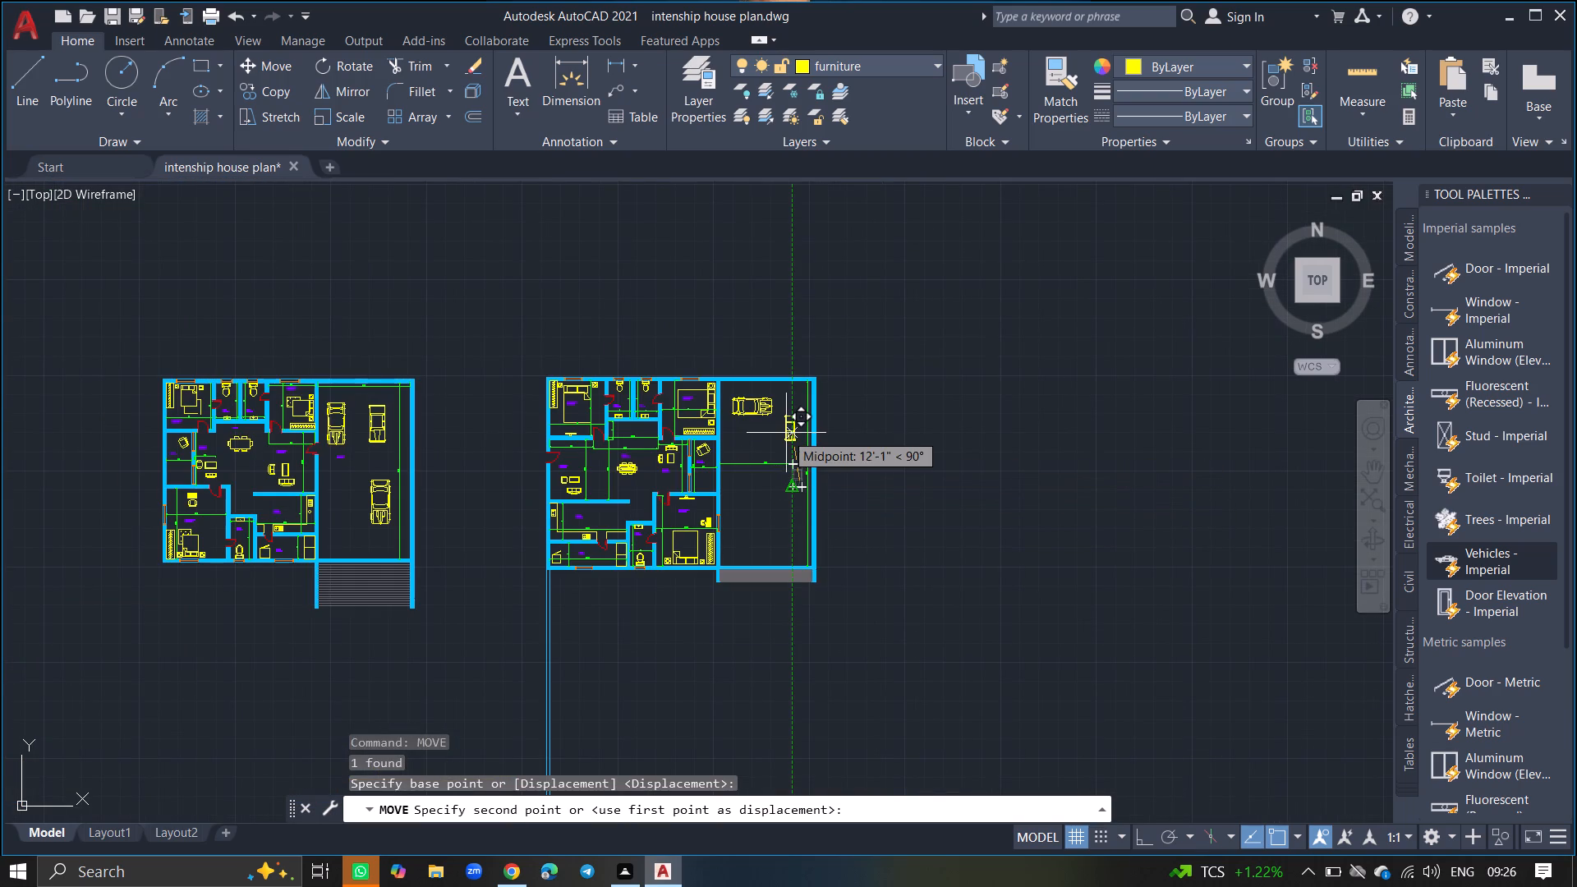
pyautogui.keyDown('ctrl'); pyautogui.scroll(4, 786, 433); pyautogui.keyUp('ctrl')
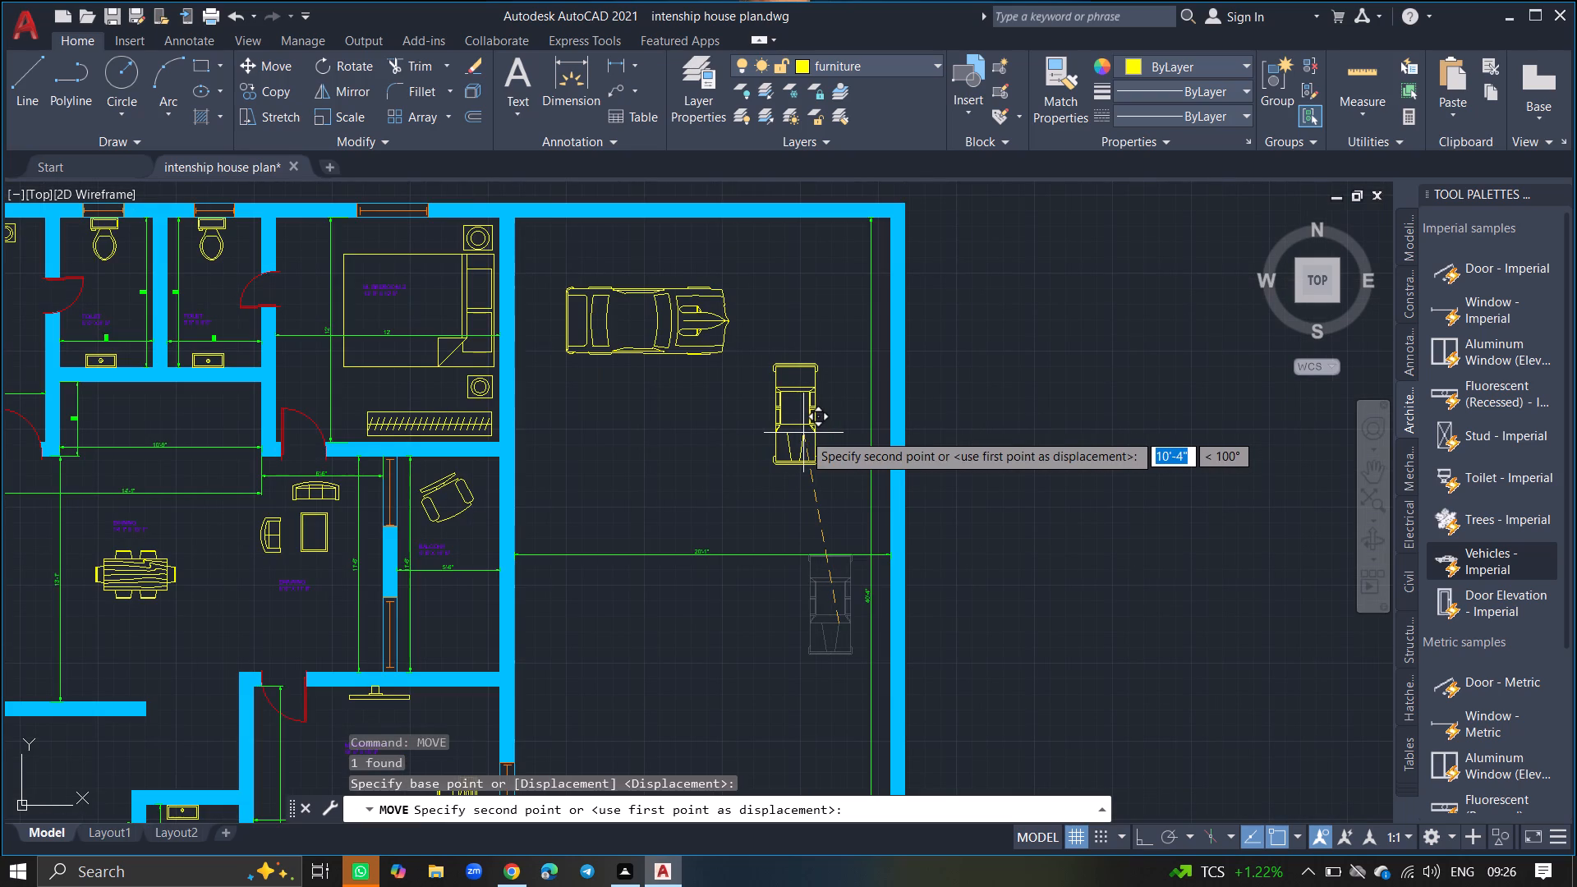
pyautogui.keyDown('ctrl'); pyautogui.scroll(-2, 797, 456); pyautogui.keyUp('ctrl')
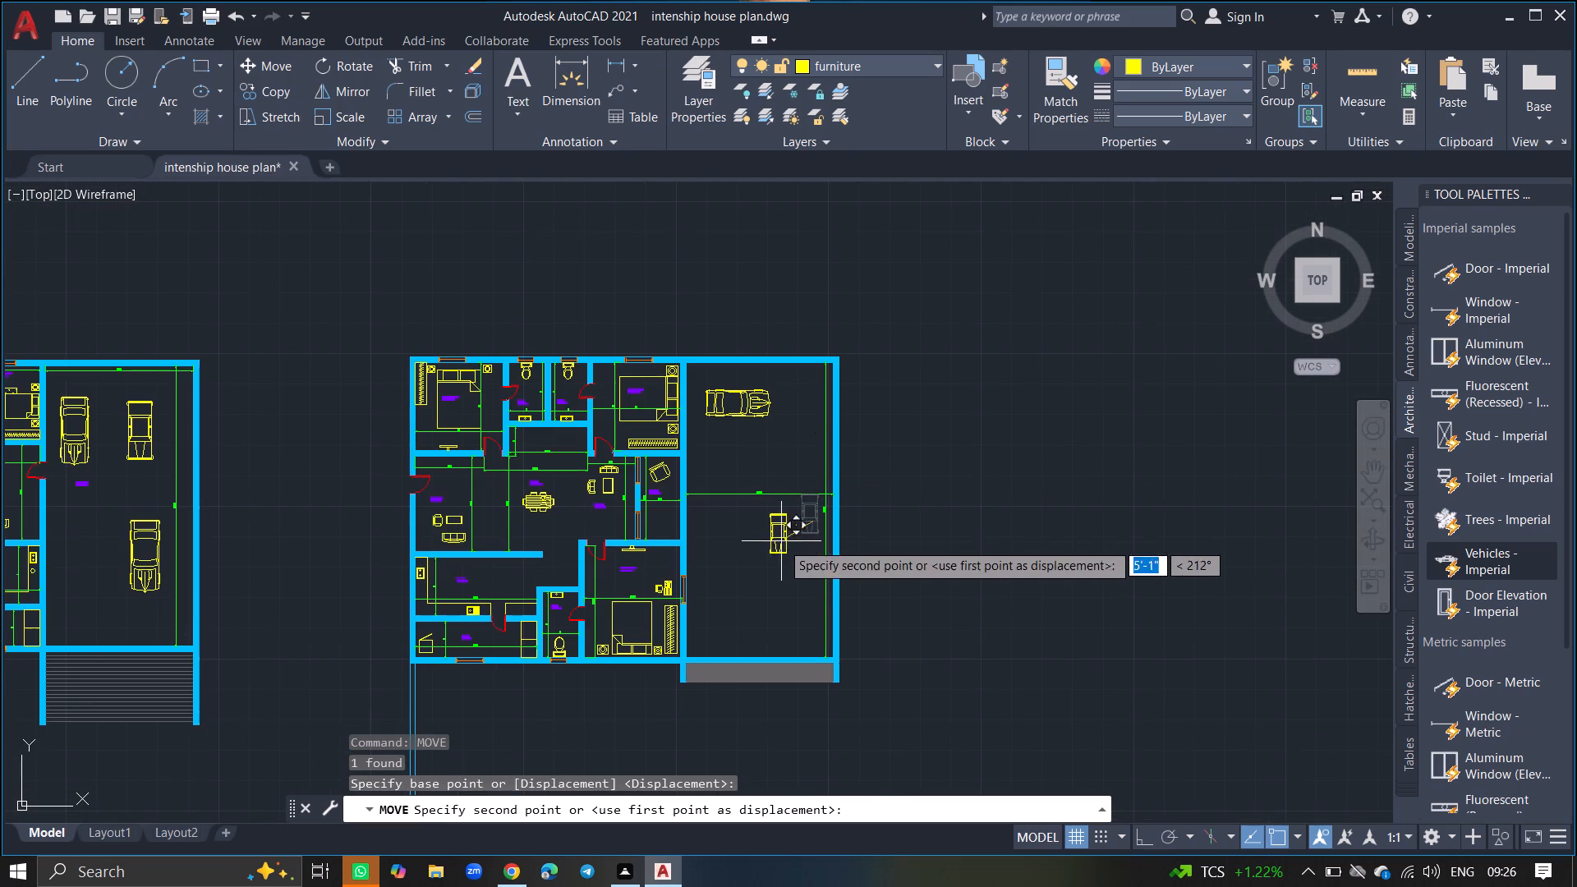
pyautogui.click(787, 577)
pyautogui.click(787, 577)
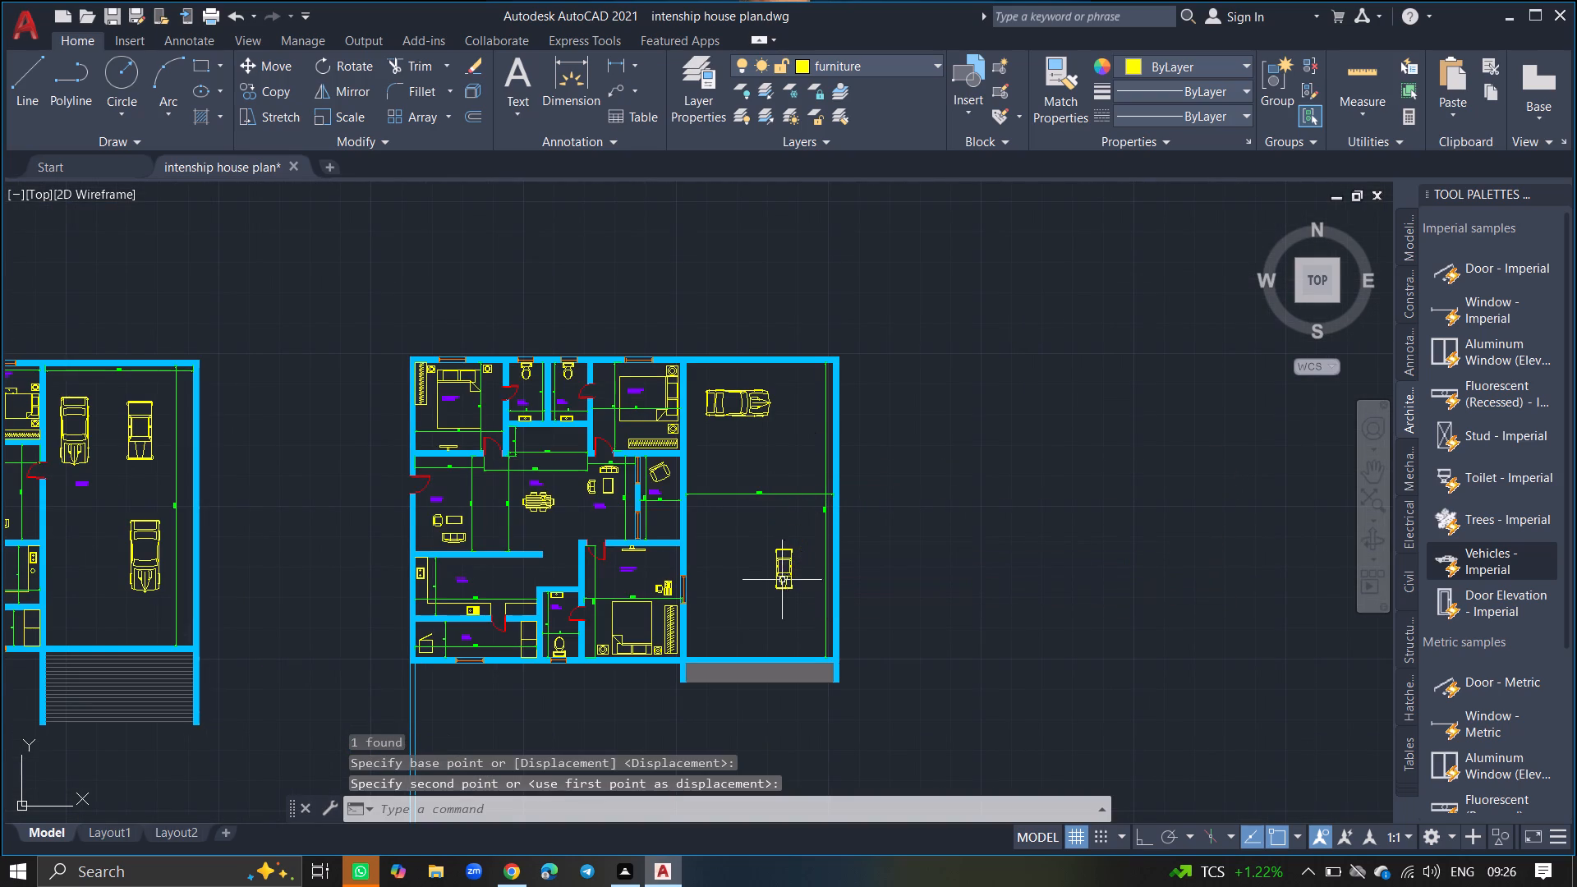
# Scale the sedan up freehand from its body to slightly longer than the sports car.
pyautogui.click(779, 583)
pyautogui.write('SC')
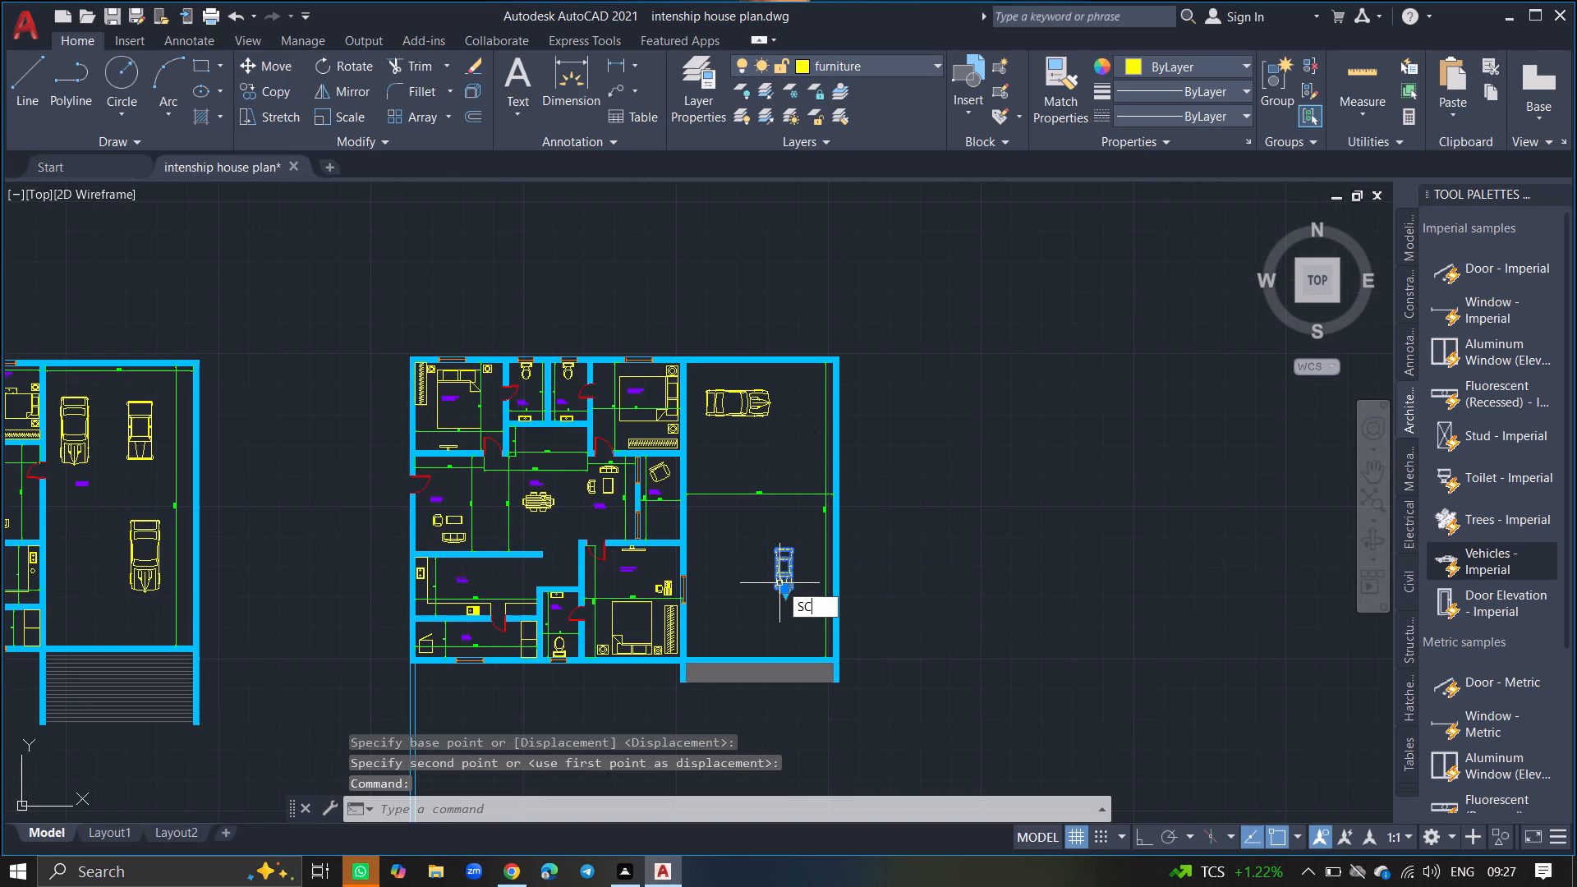
pyautogui.press('Return')
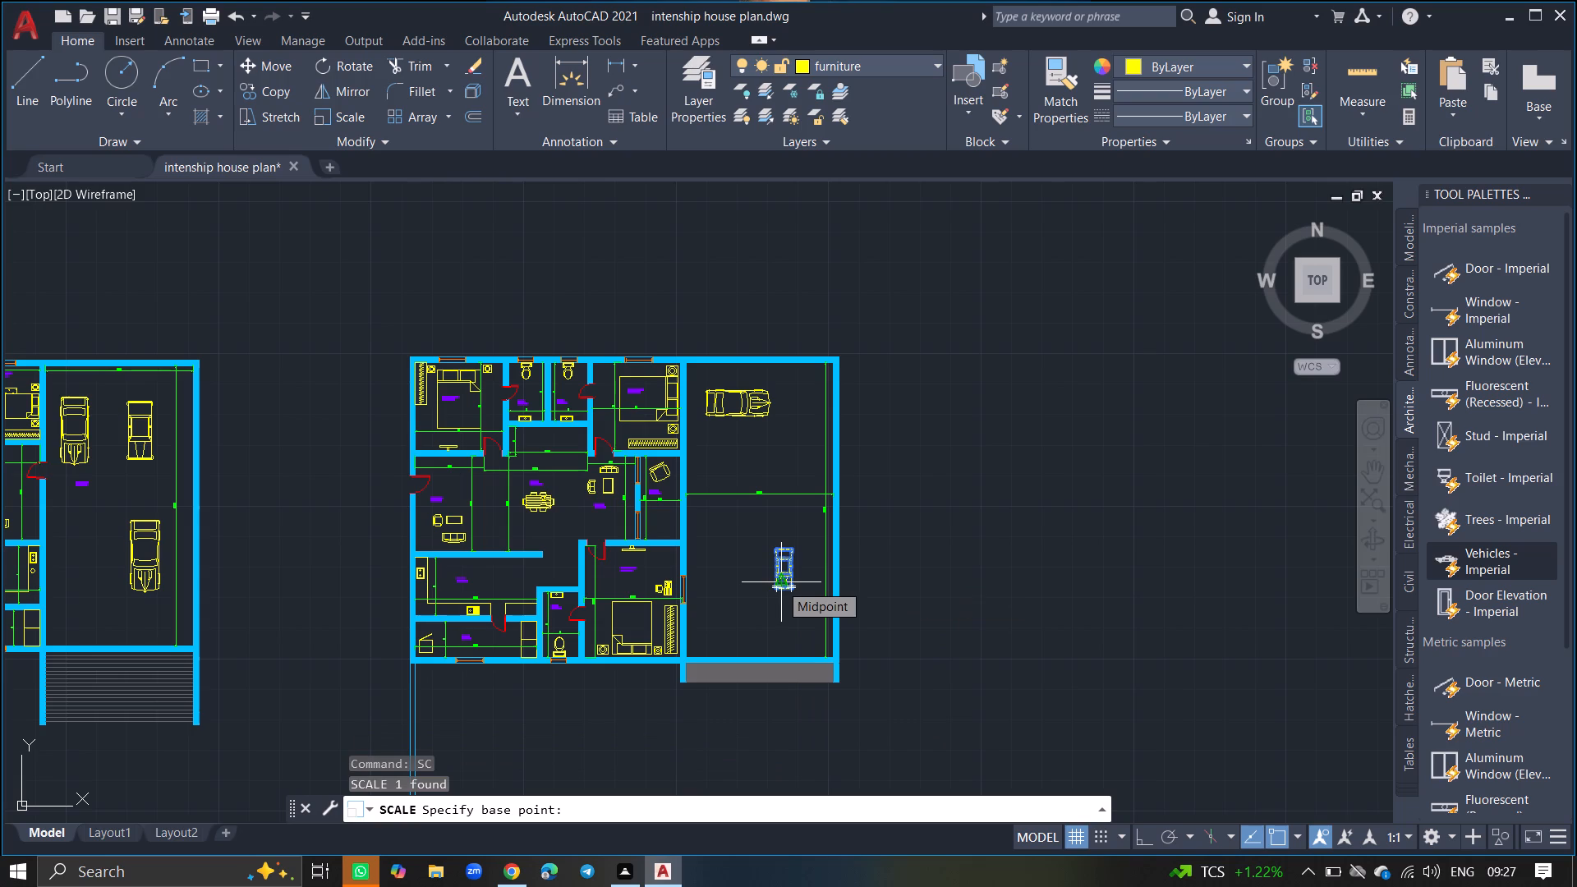
pyautogui.click(779, 565)
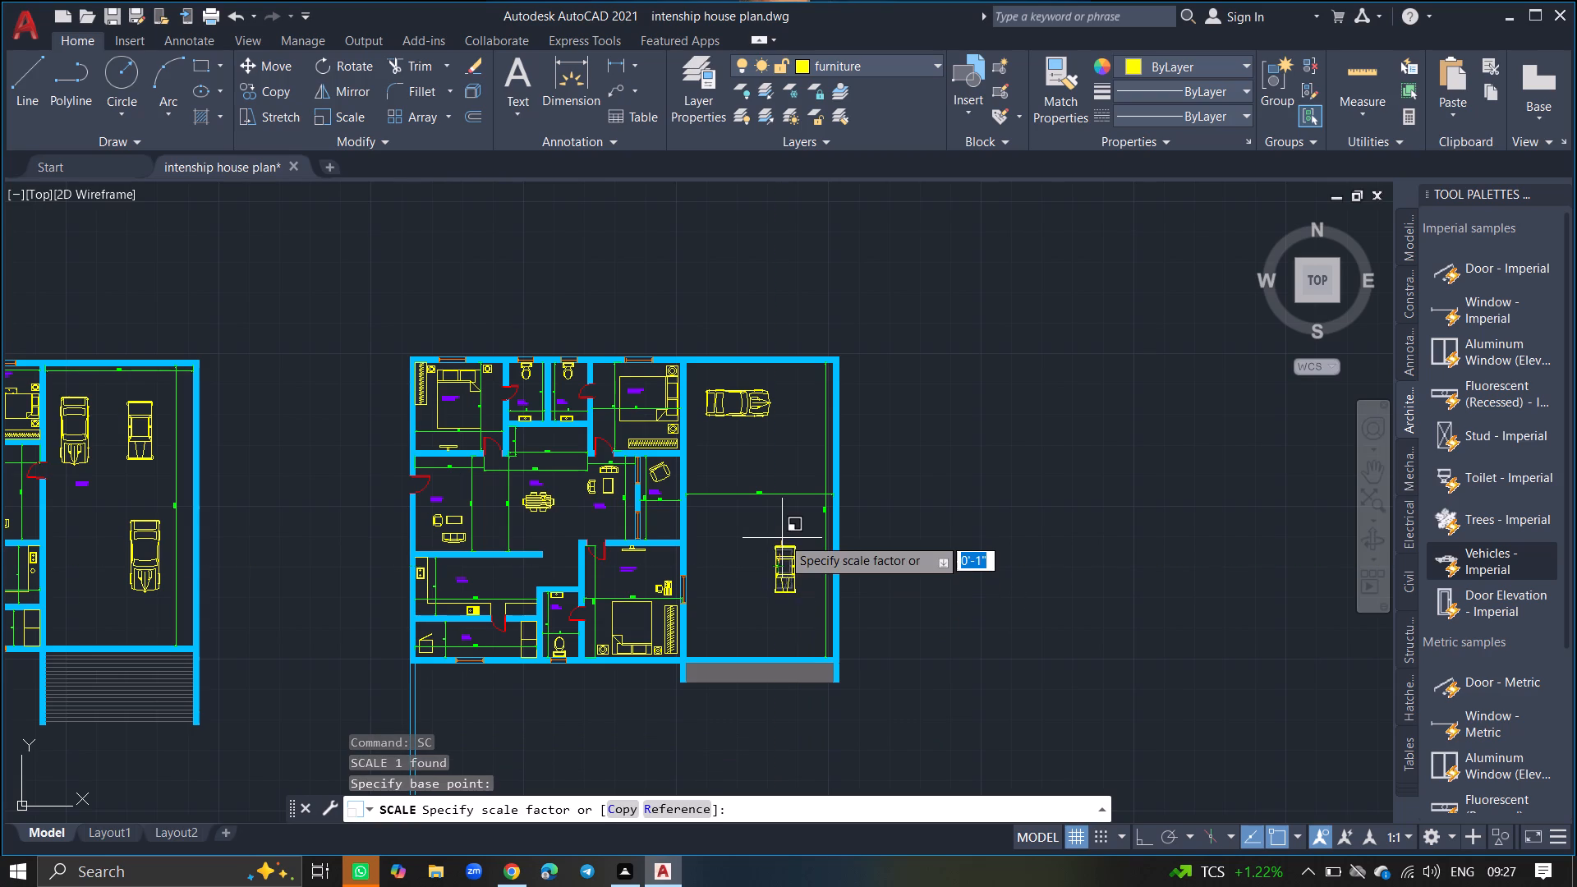
pyautogui.click(788, 524)
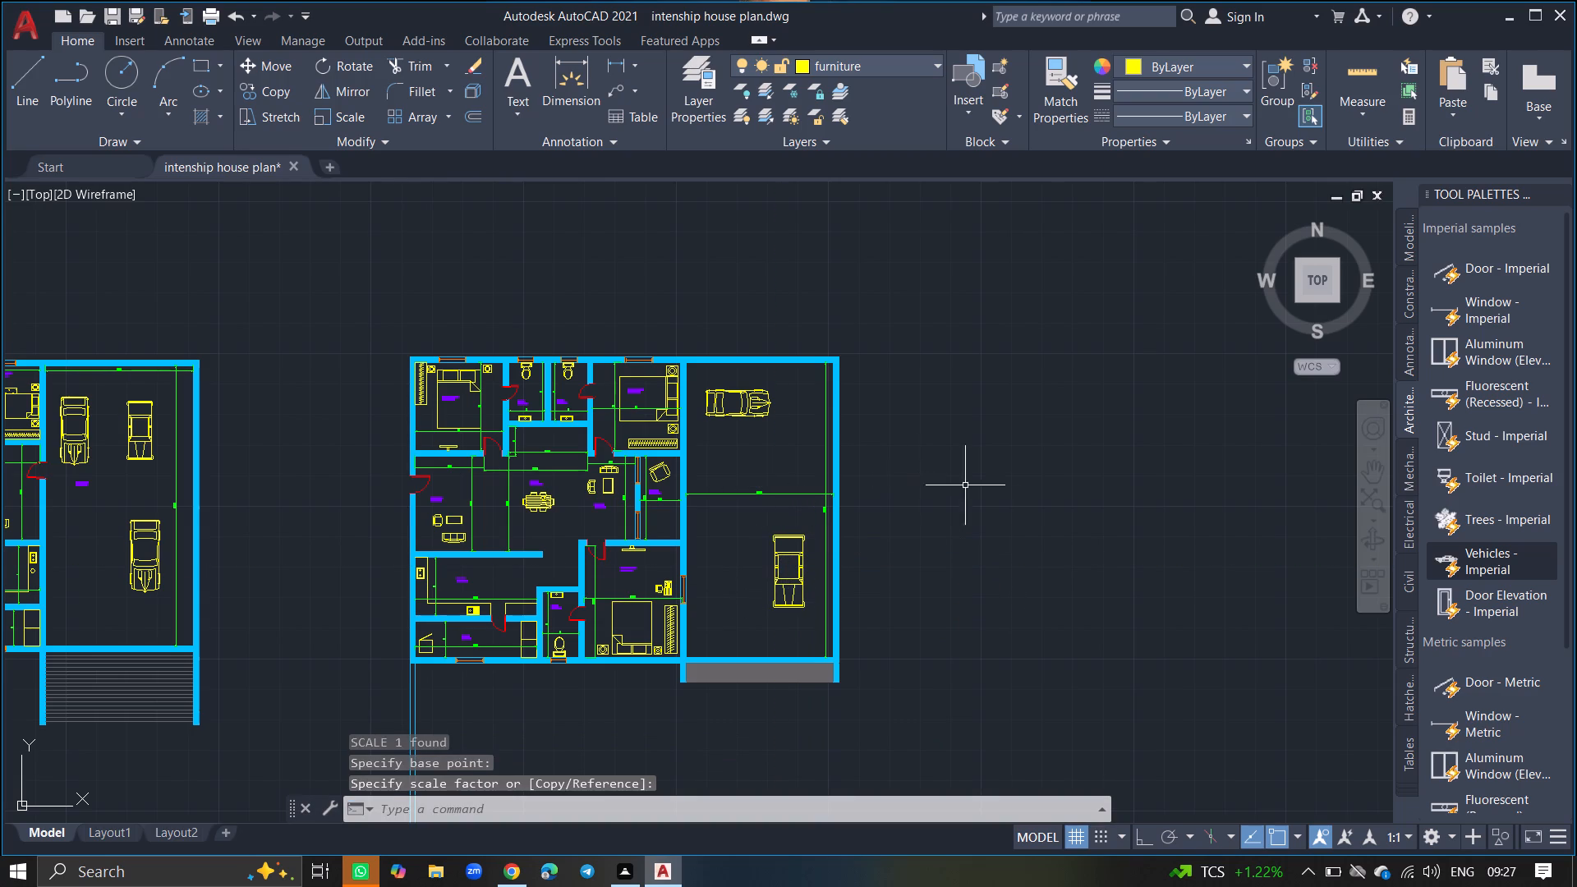
# Insert another Vehicles - Imperial block with its insertion point inside the eastern house plan.
pyautogui.click(1466, 564)
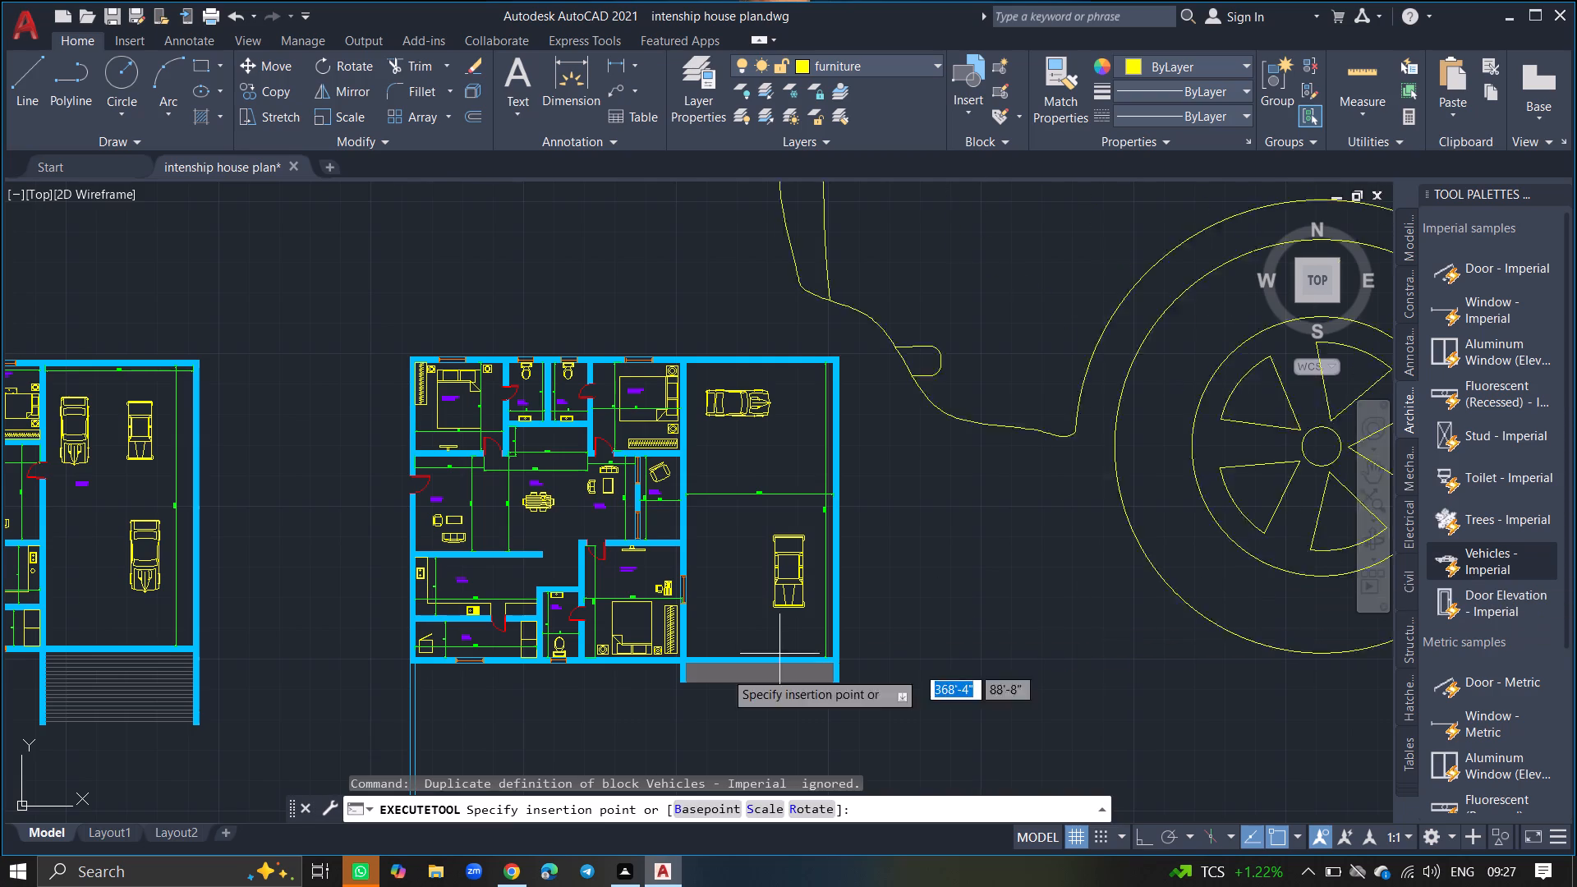
pyautogui.keyDown('ctrl'); pyautogui.scroll(-5, 591, 678); pyautogui.keyUp('ctrl')
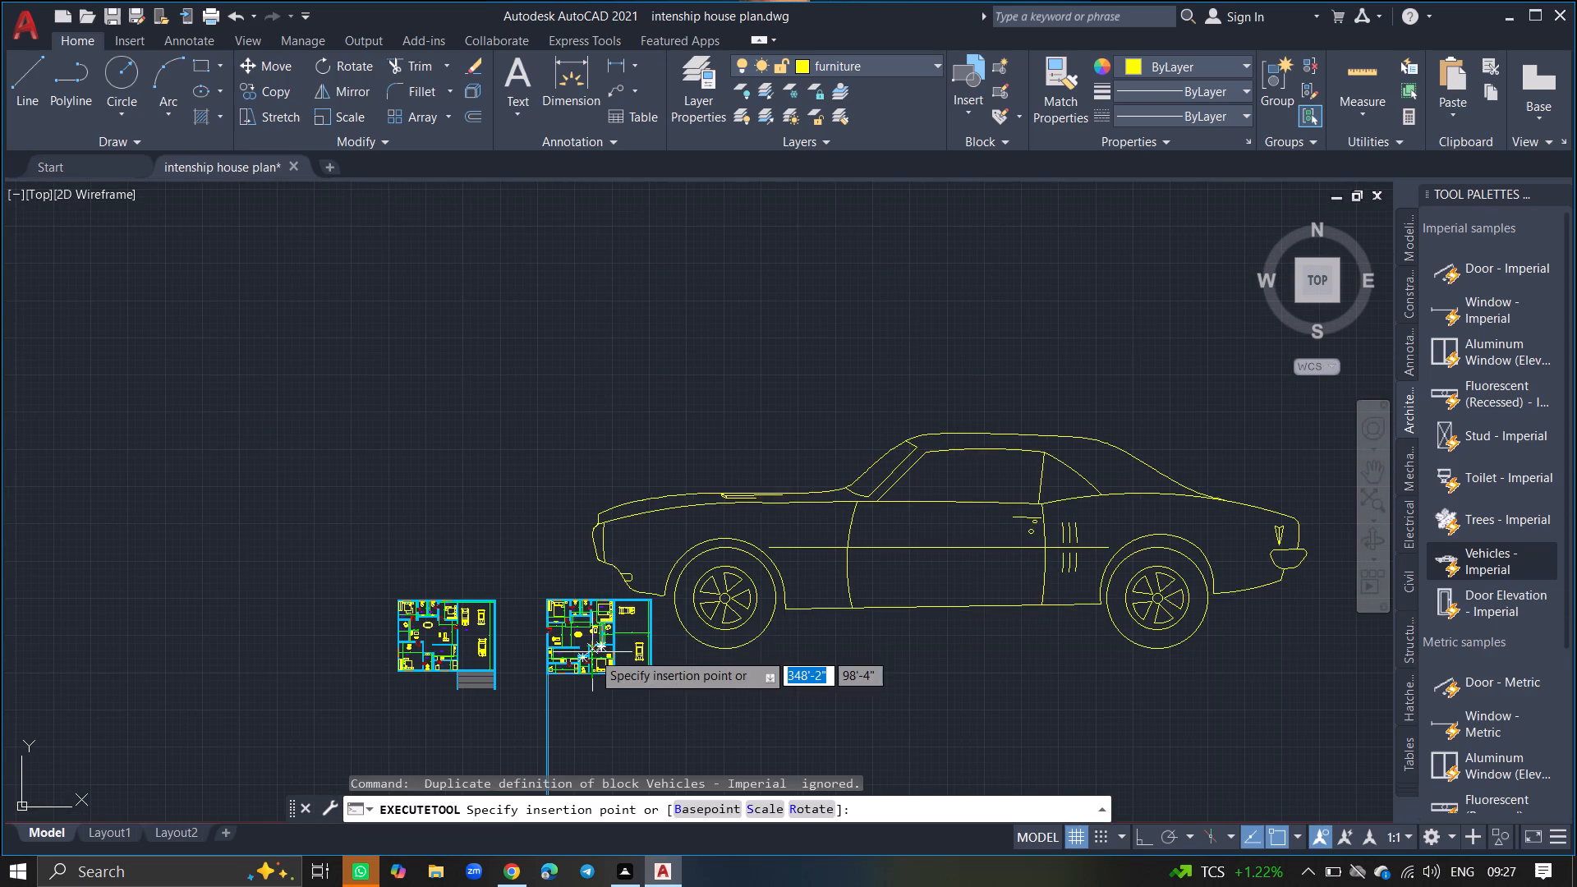
pyautogui.click(592, 652)
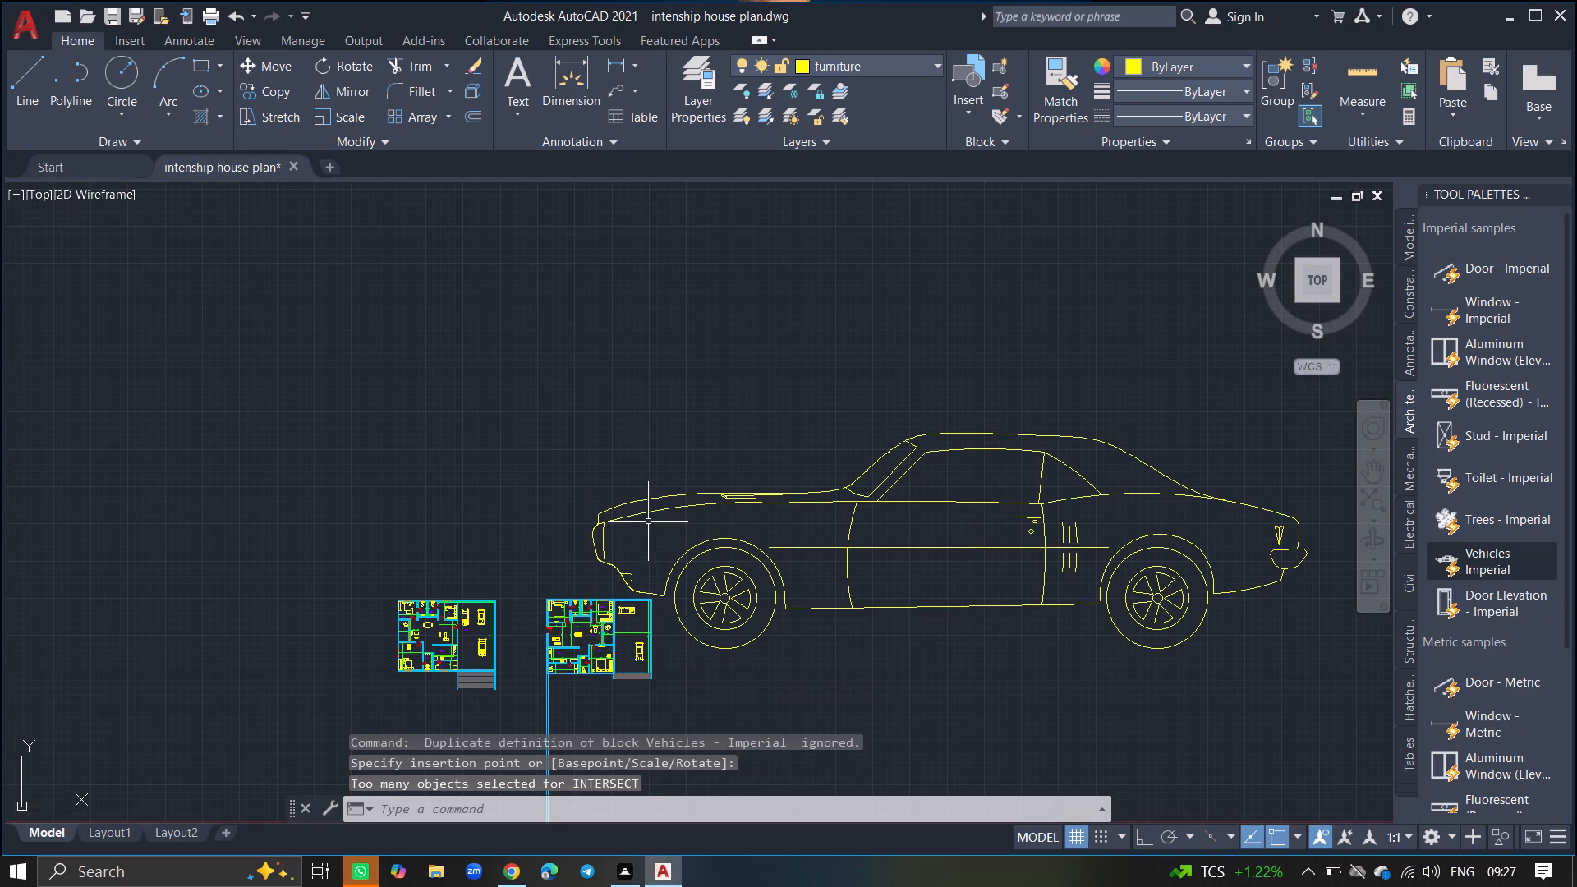
# Switch the newly inserted large side-view sports car block to the Truck (Top) view and deselect it.
pyautogui.click(646, 515)
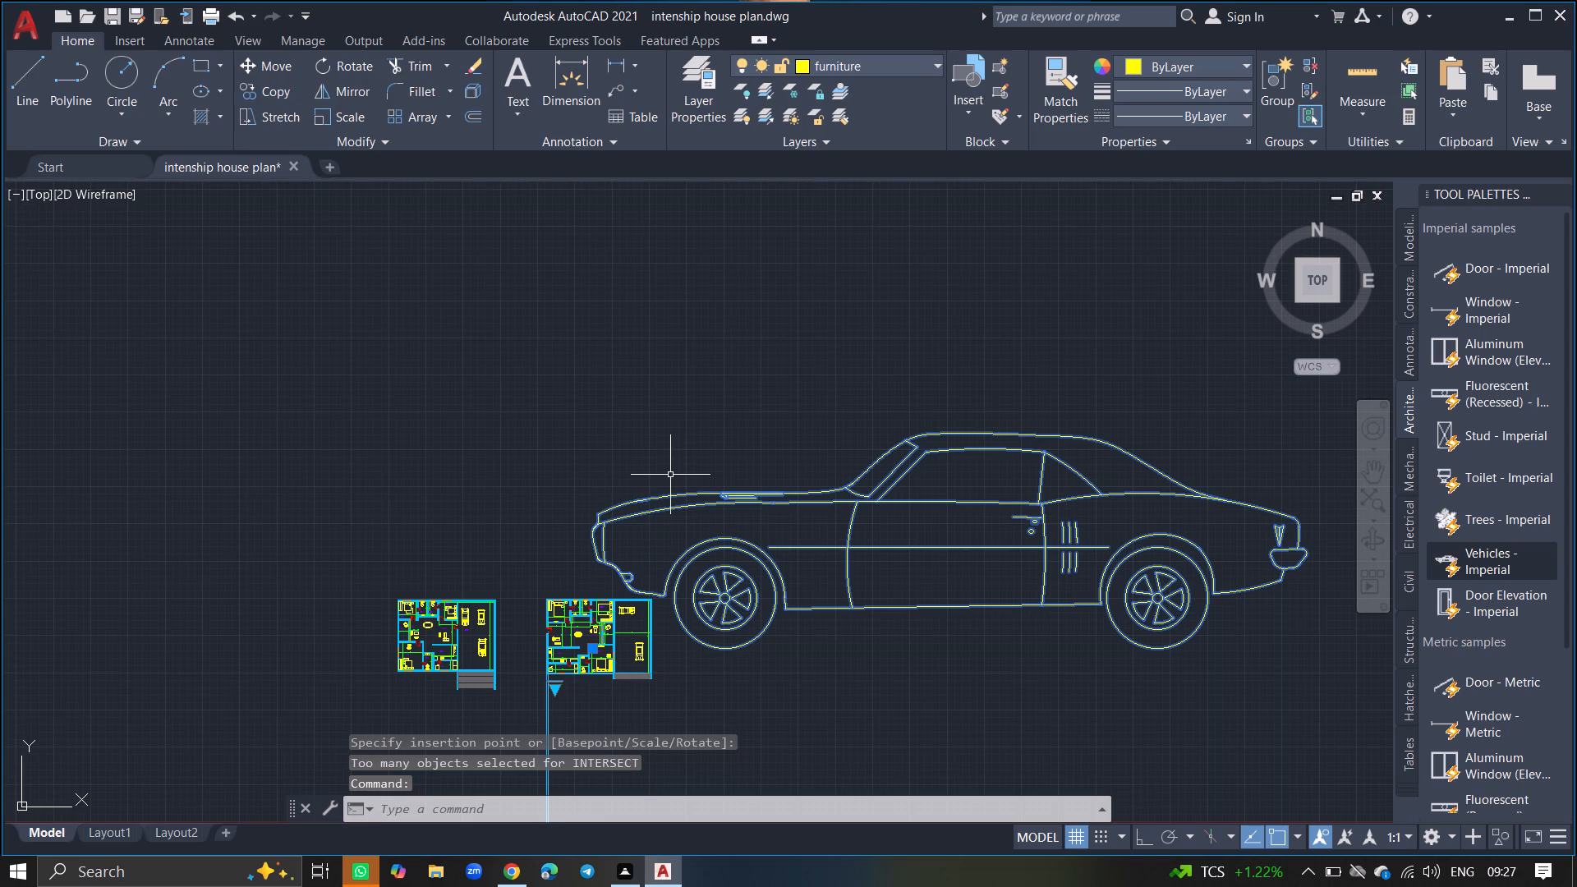
pyautogui.click(554, 690)
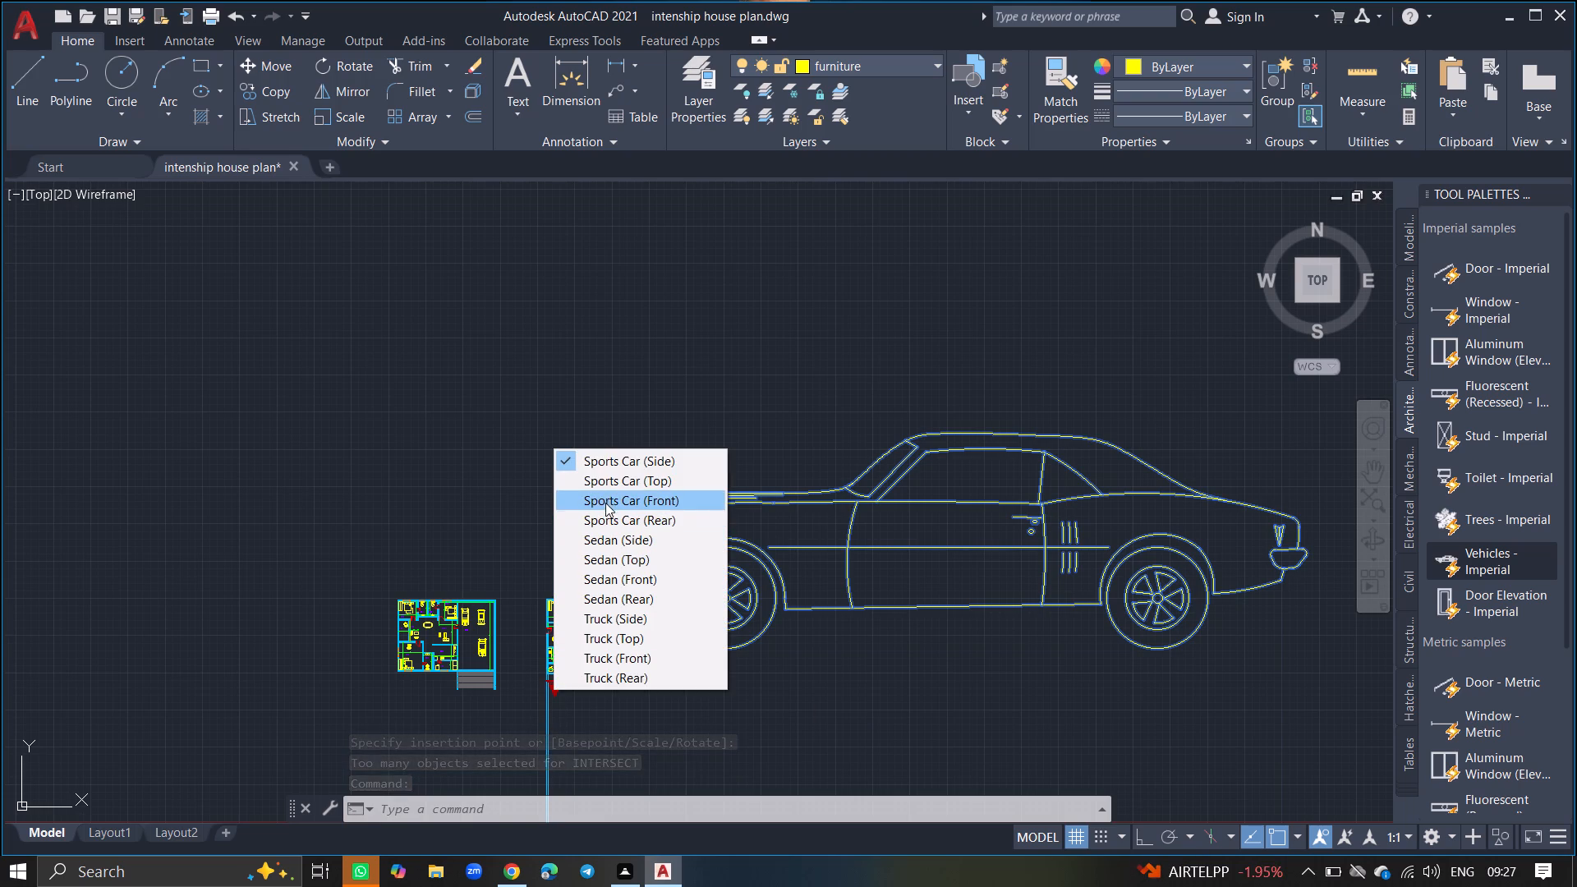
pyautogui.click(623, 643)
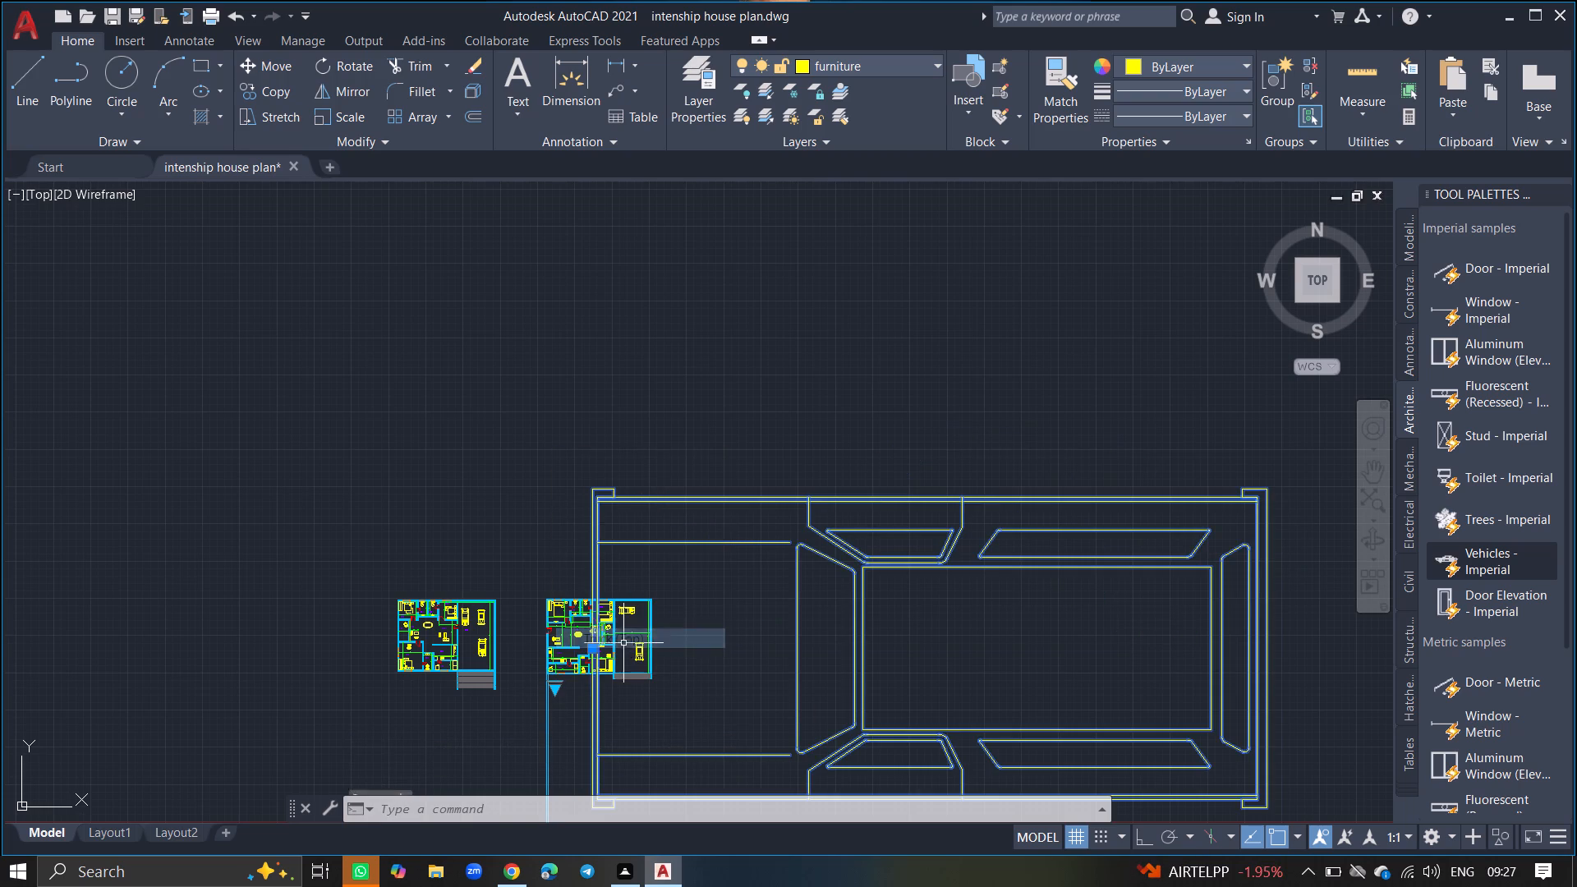
pyautogui.press('Escape')
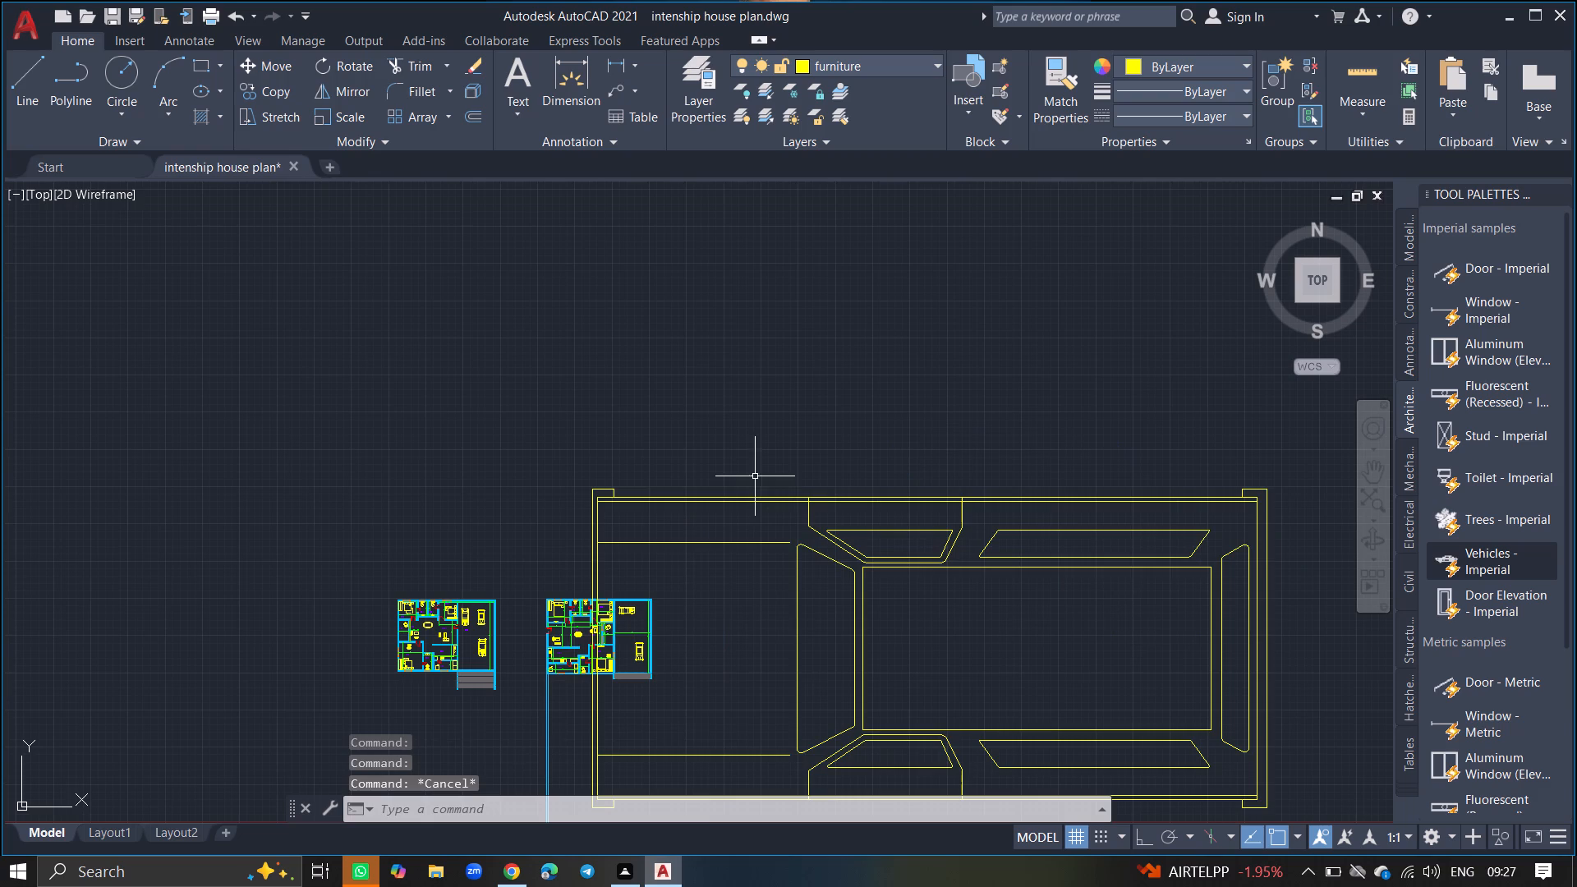
# Scale the oversized truck down freehand from its northwest corner to less than half the eastern house plan's width.
pyautogui.click(756, 499)
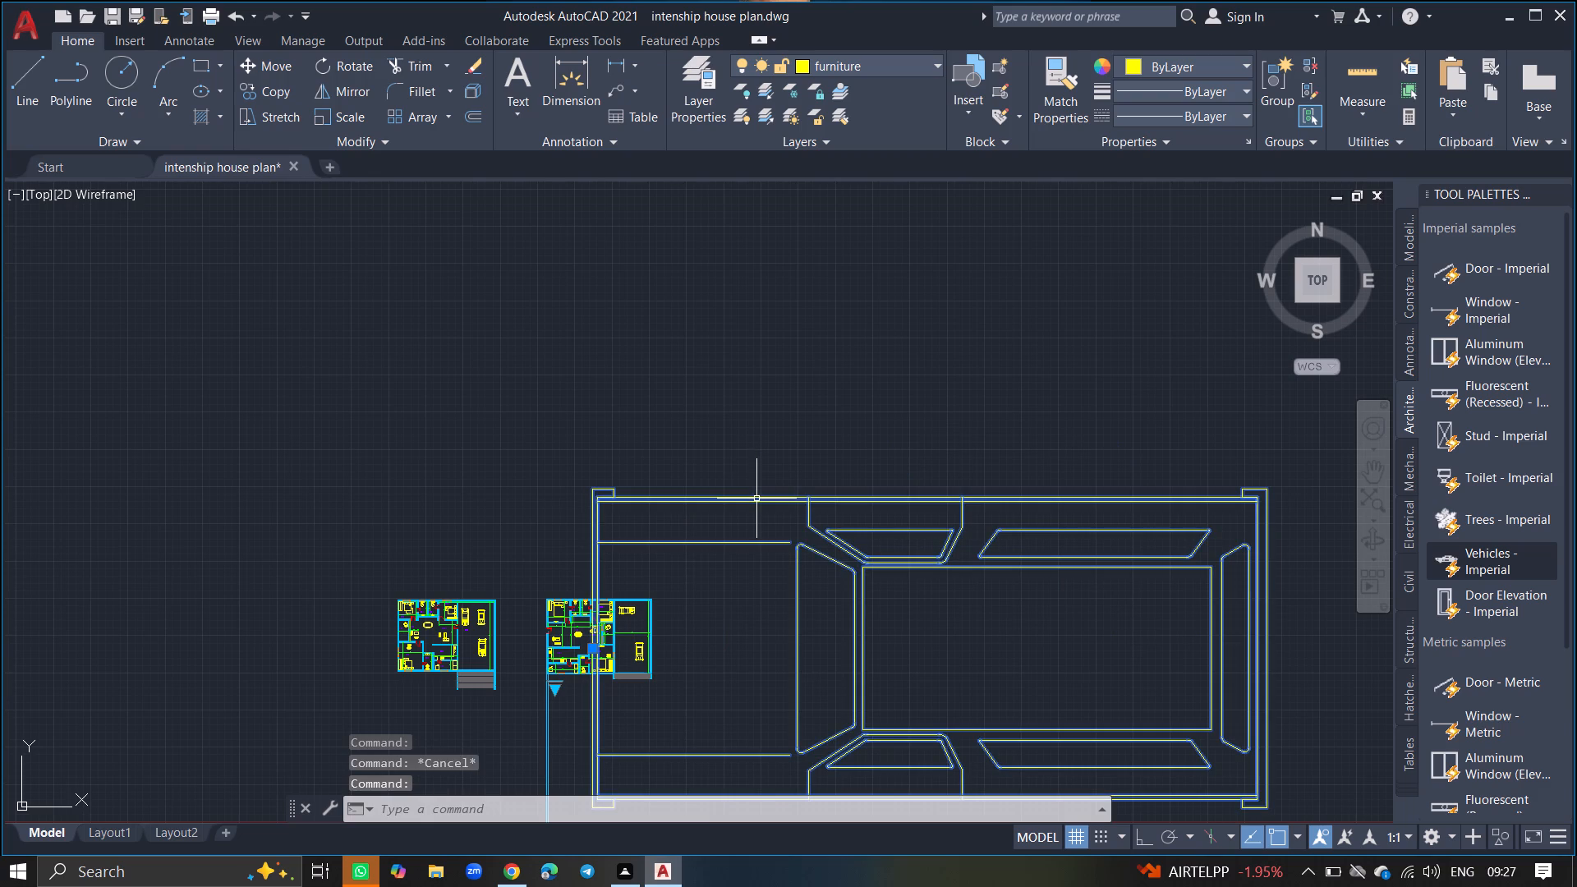
pyautogui.click(556, 689)
pyautogui.click(490, 493)
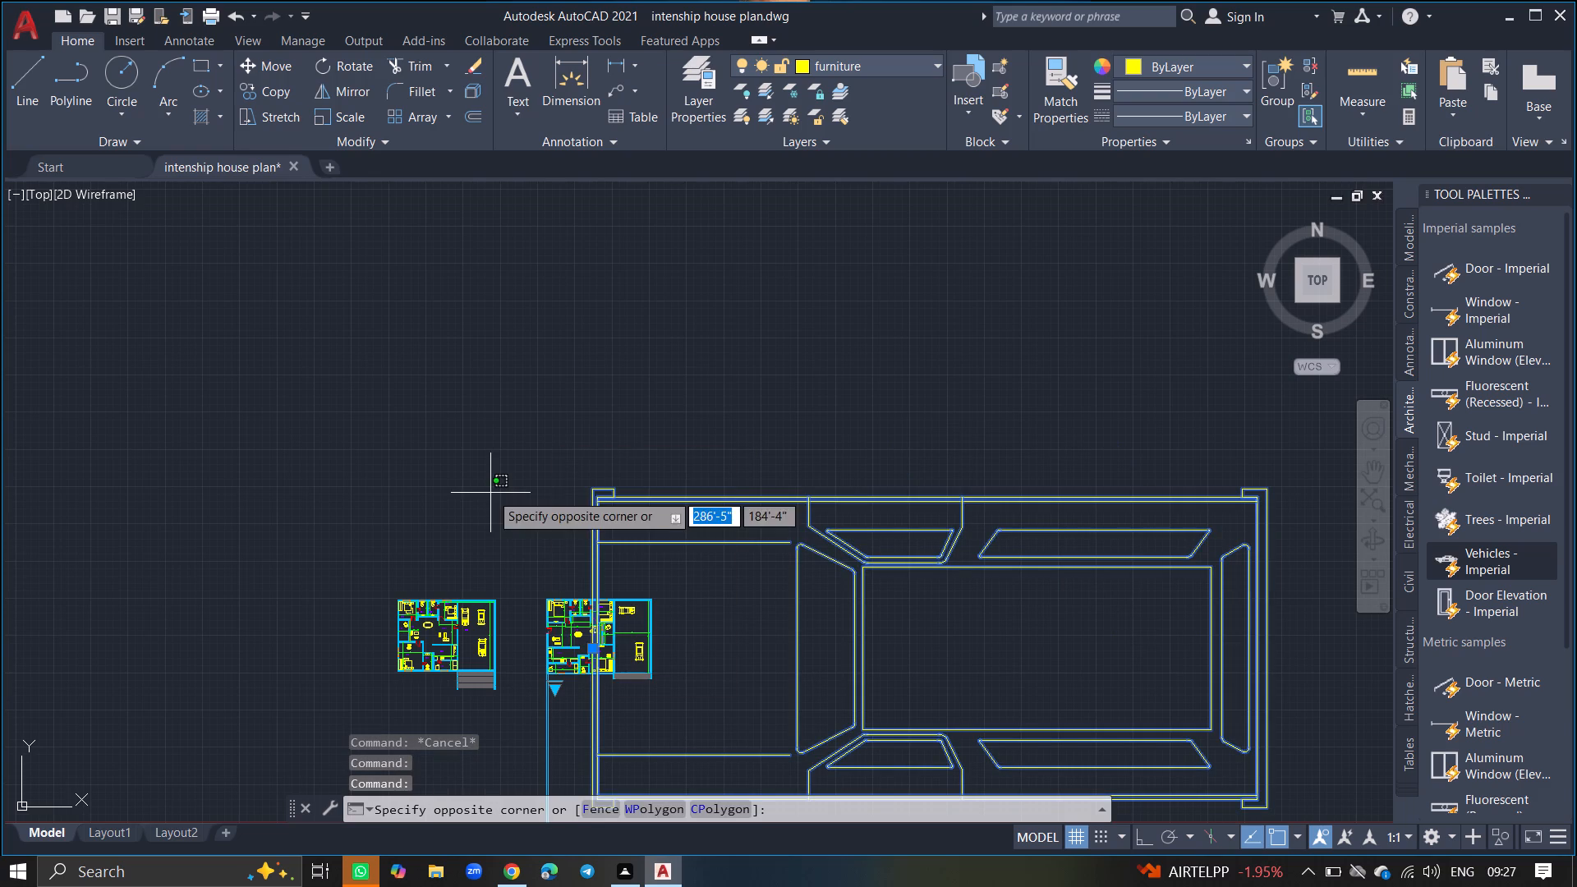
pyautogui.click(543, 461)
pyautogui.write('SC')
pyautogui.press('Return')
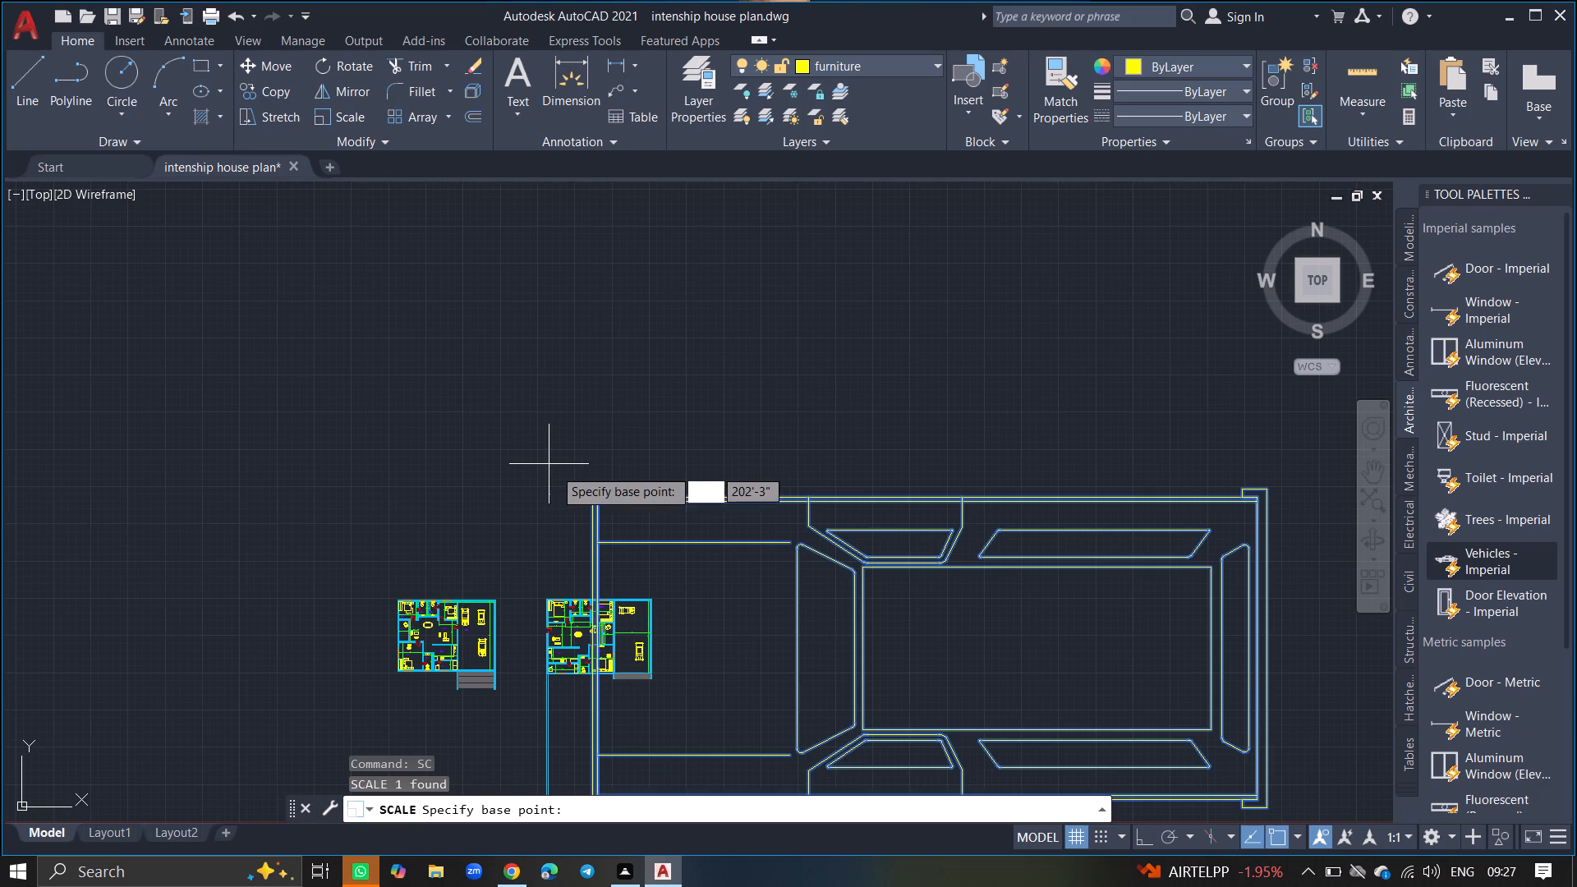
pyautogui.click(601, 494)
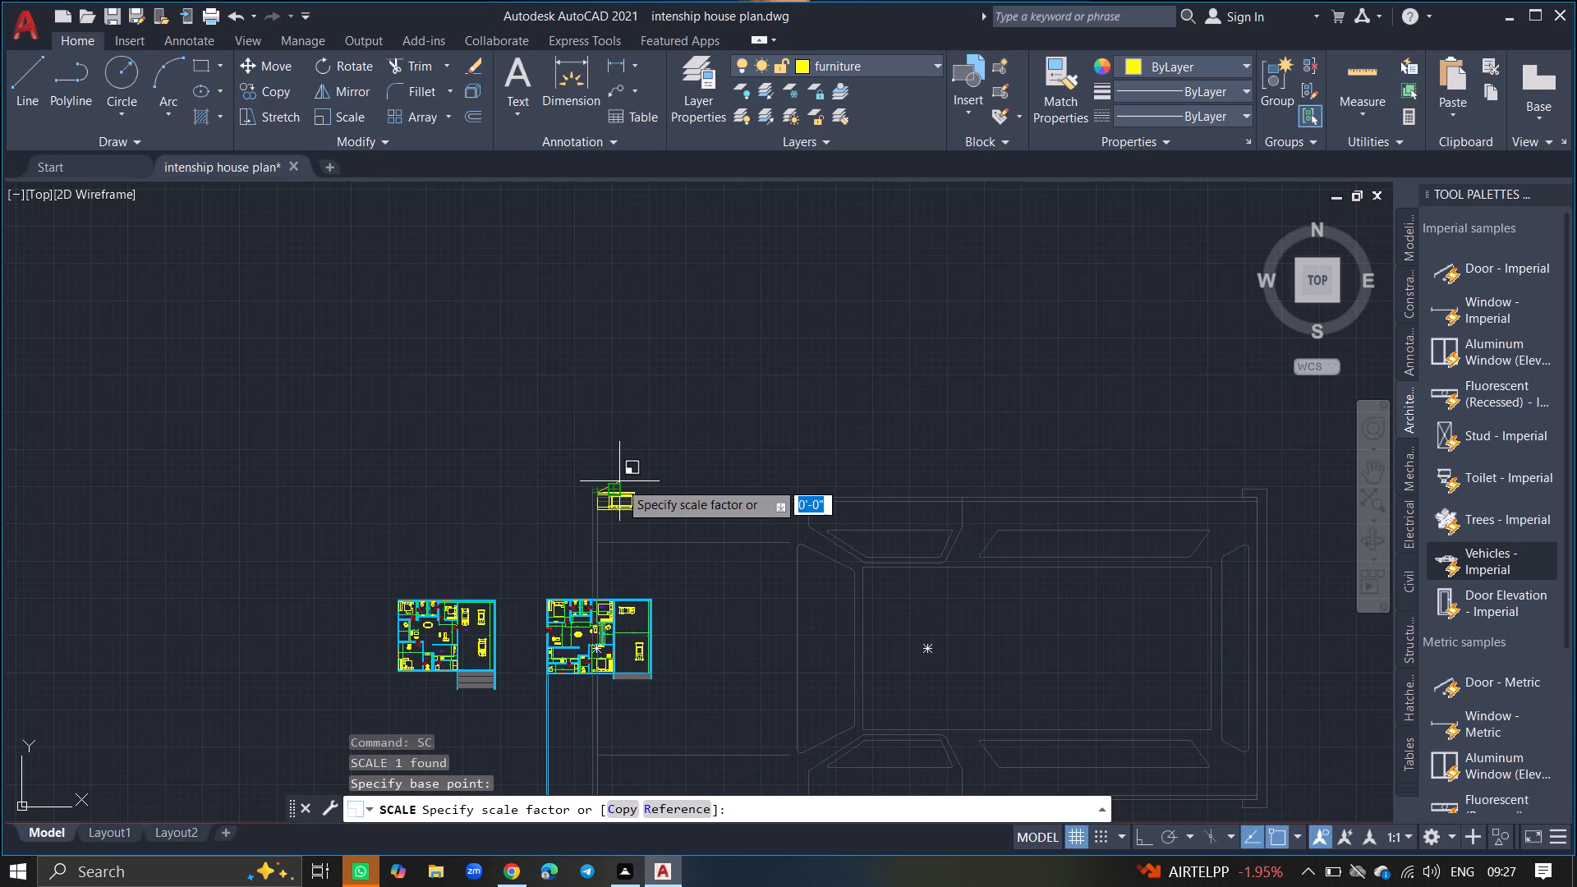
pyautogui.click(624, 480)
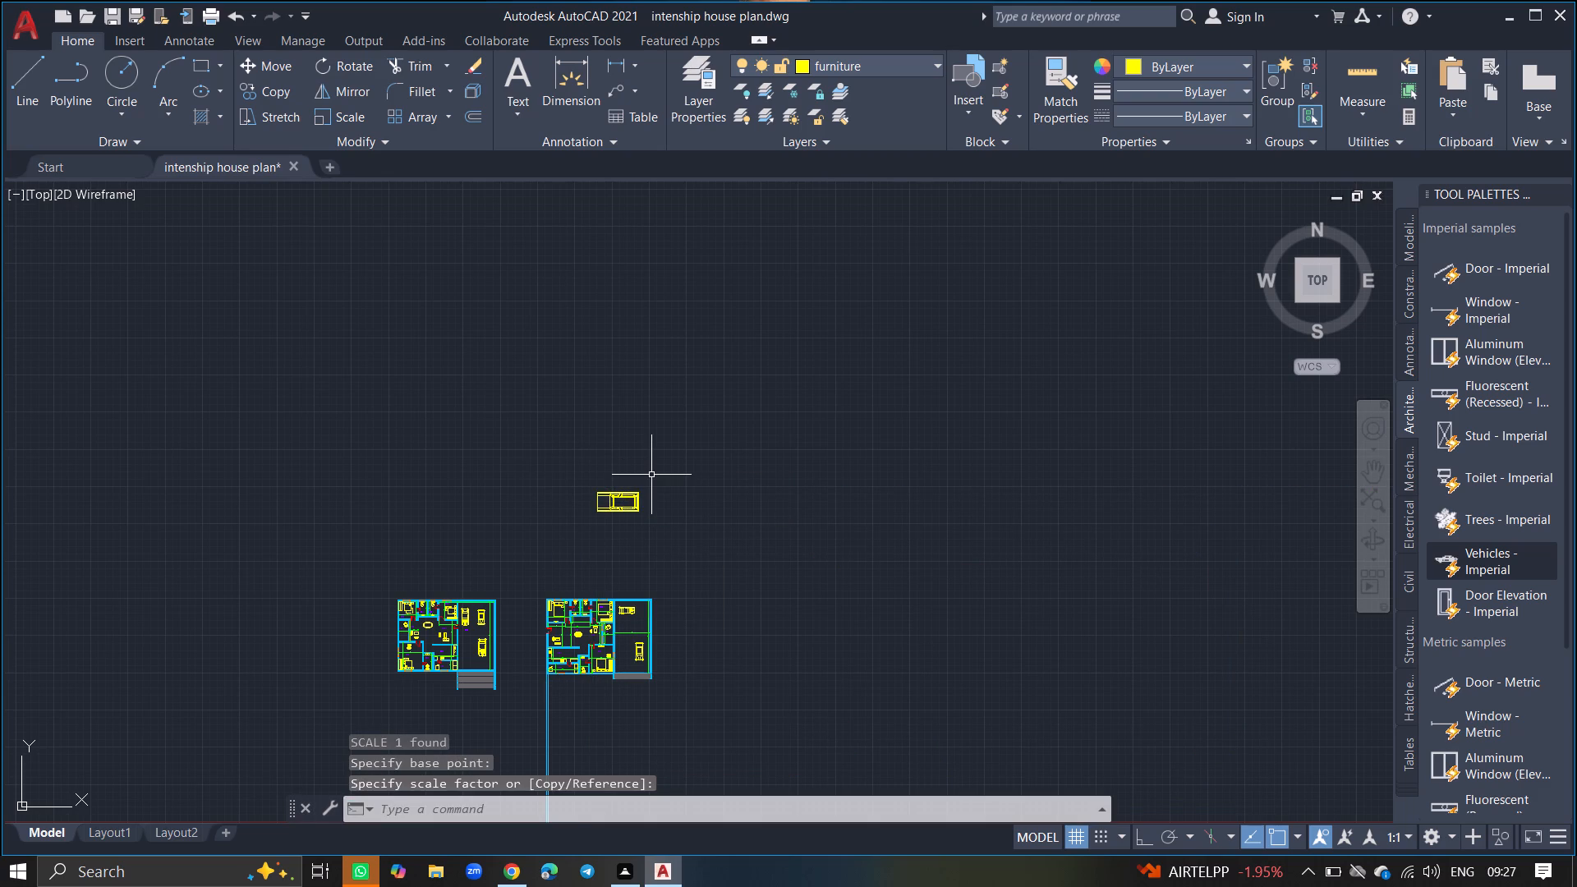
# Rotate the truck 90° counterclockwise about the middle of its northern side, using ortho mode, so its hood points south.
pyautogui.click(651, 475)
pyautogui.click(497, 533)
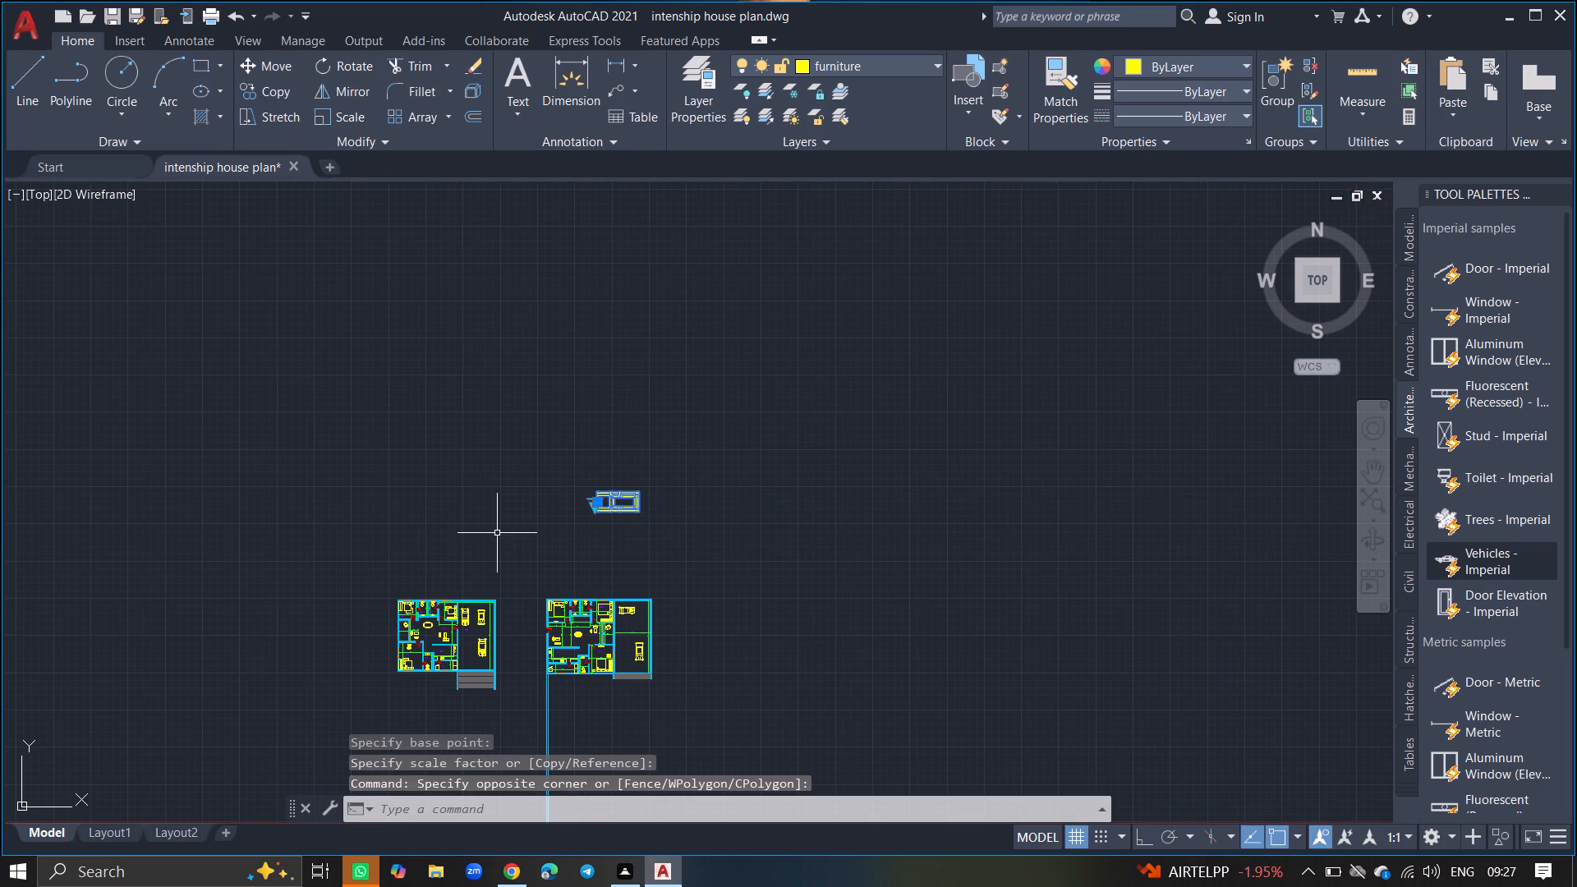
pyautogui.write('RO')
pyautogui.press('Return')
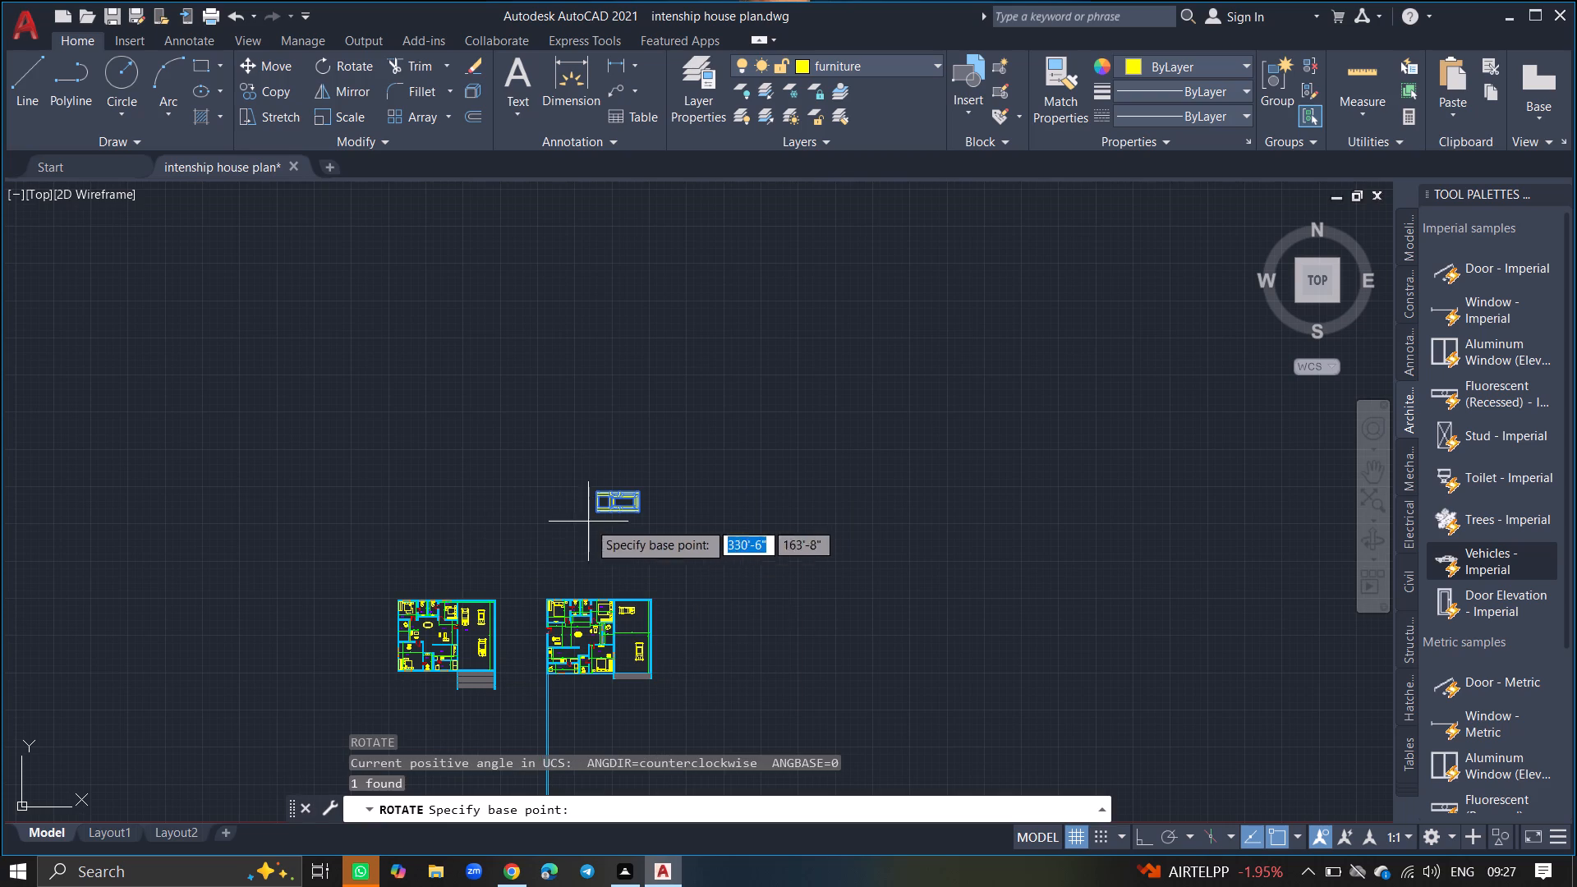
pyautogui.click(628, 505)
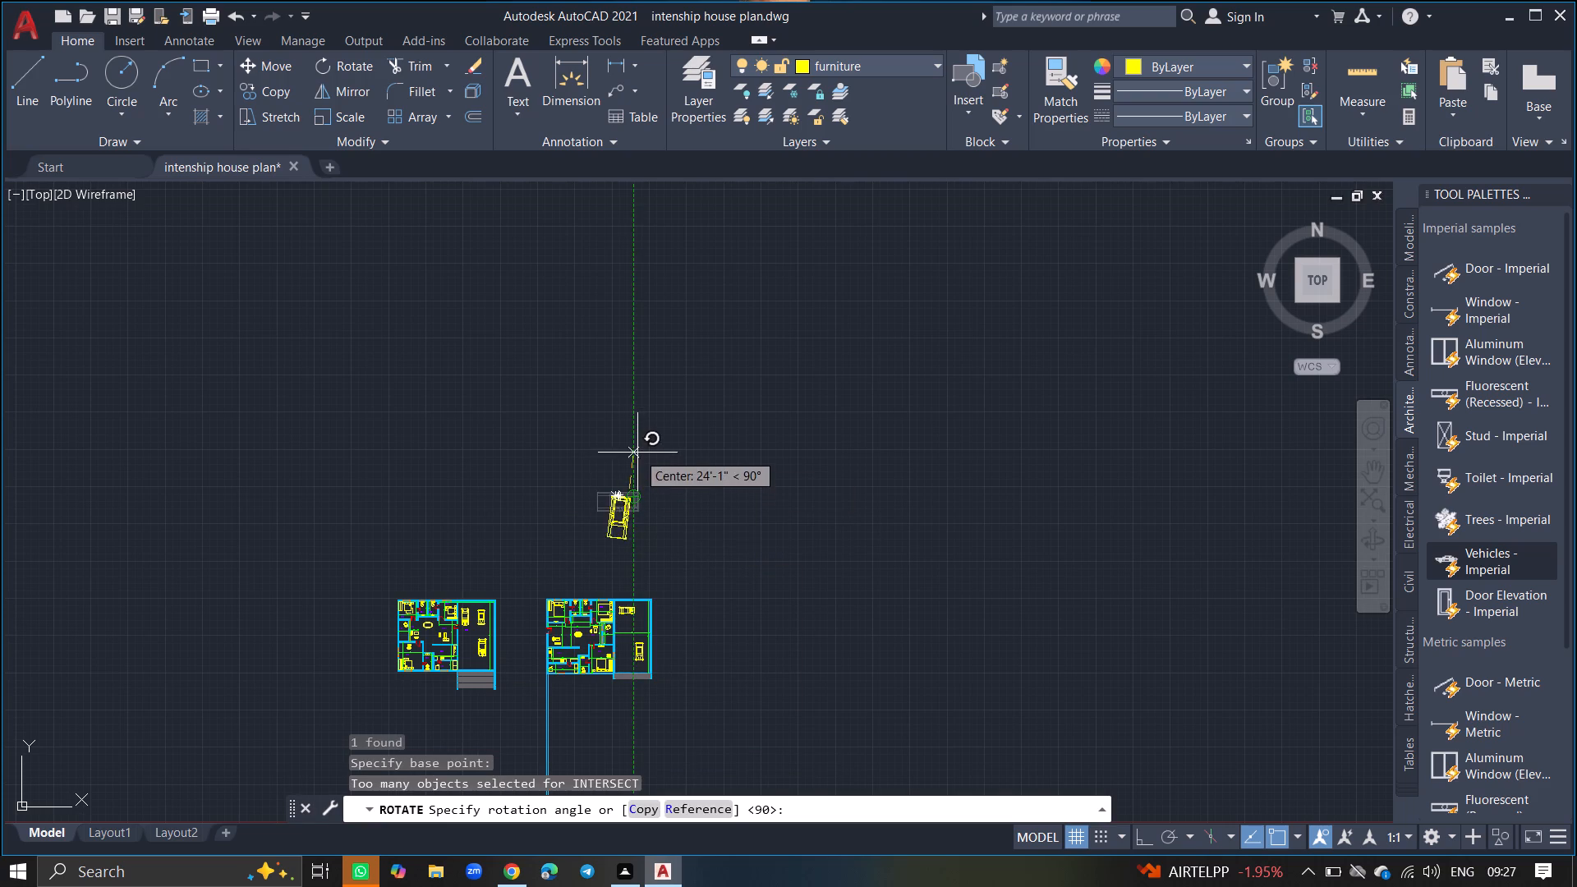
pyautogui.press('F8')
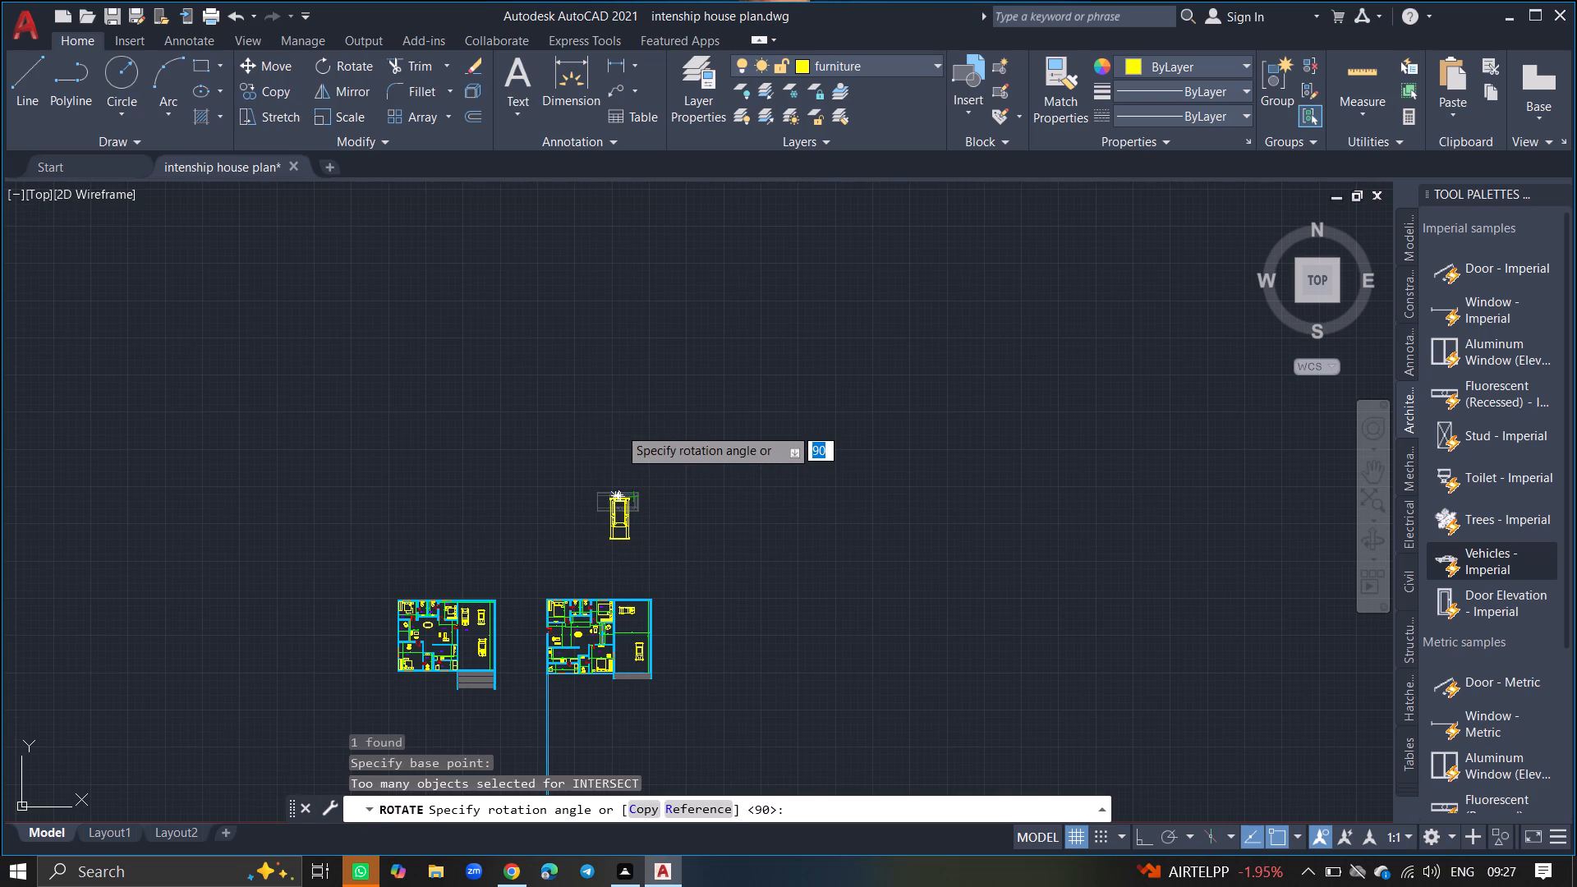
pyautogui.click(618, 427)
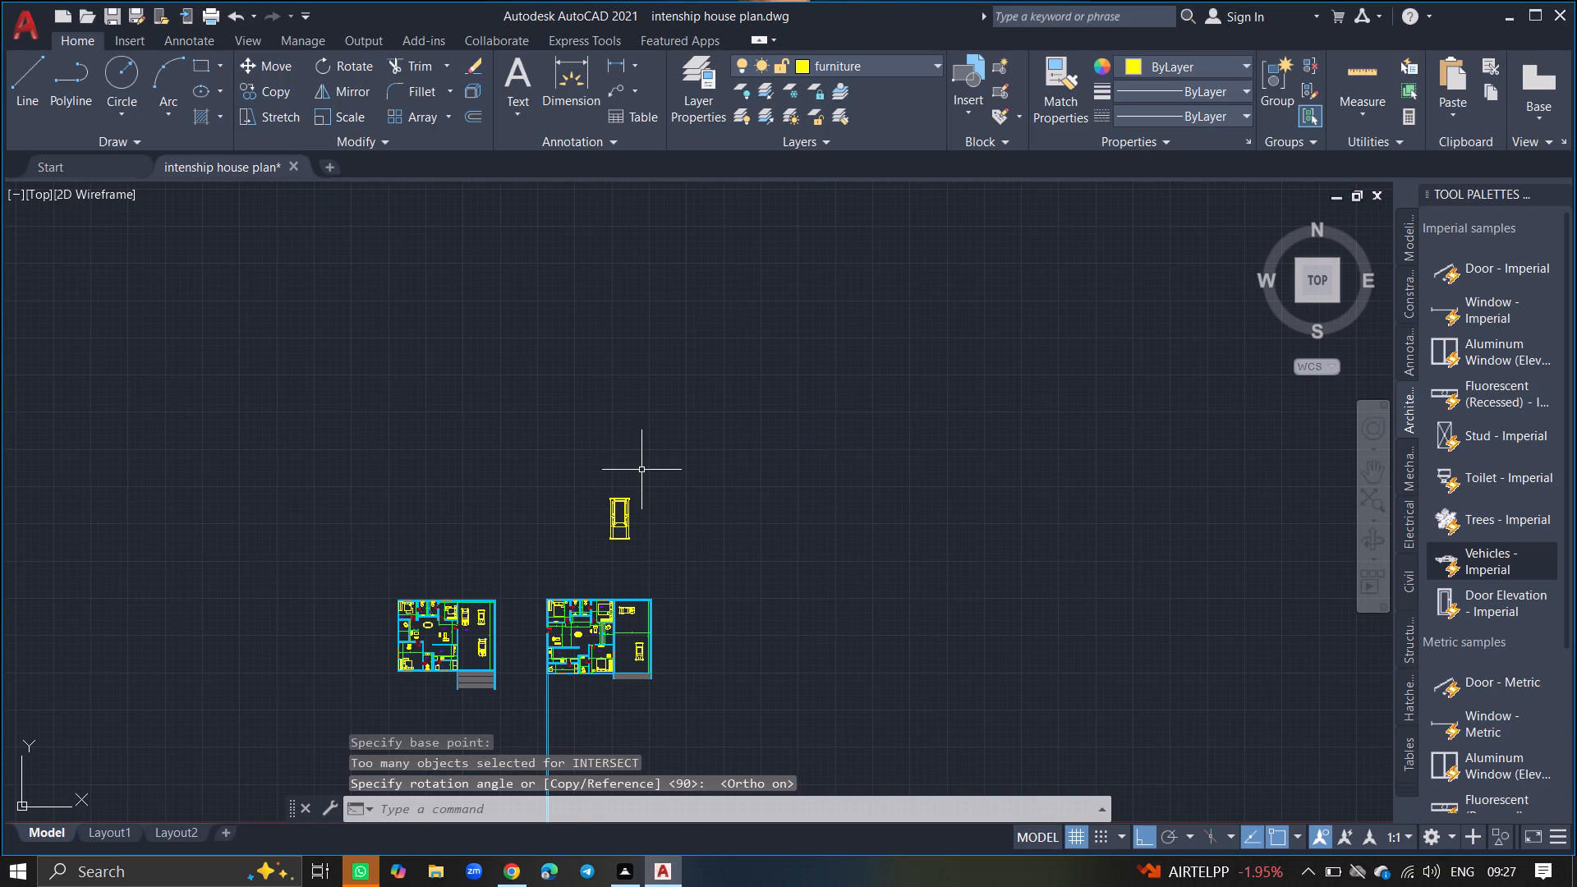
# Move the truck straight south into the southern half of the vehicle area, west of the sedan.
pyautogui.click(641, 471)
pyautogui.click(563, 554)
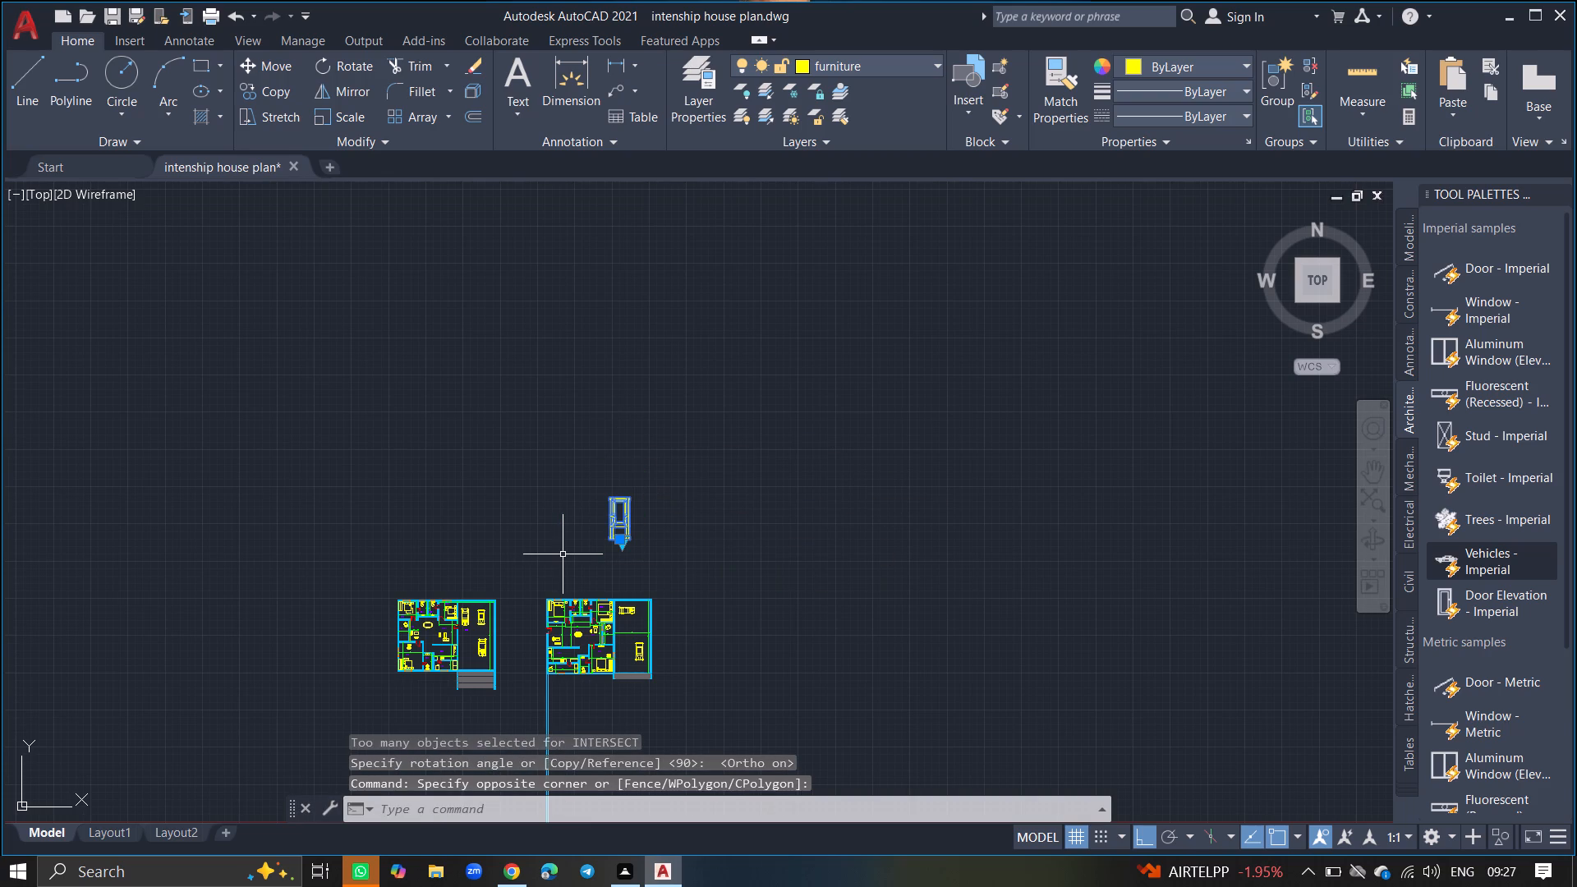
pyautogui.write('MOVE')
pyautogui.press('Return')
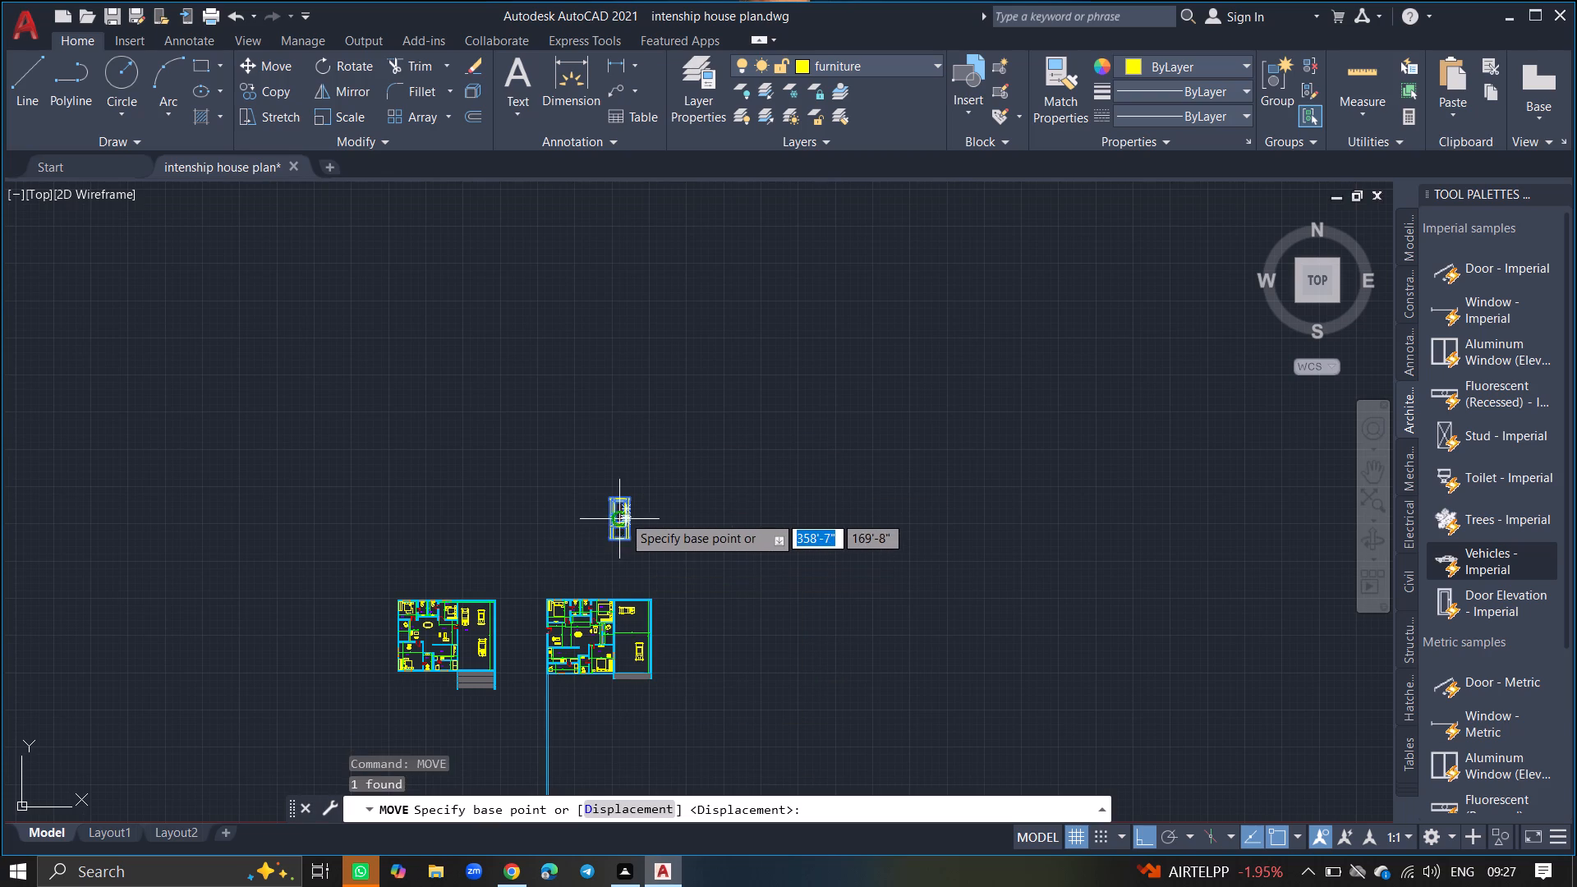
pyautogui.click(623, 515)
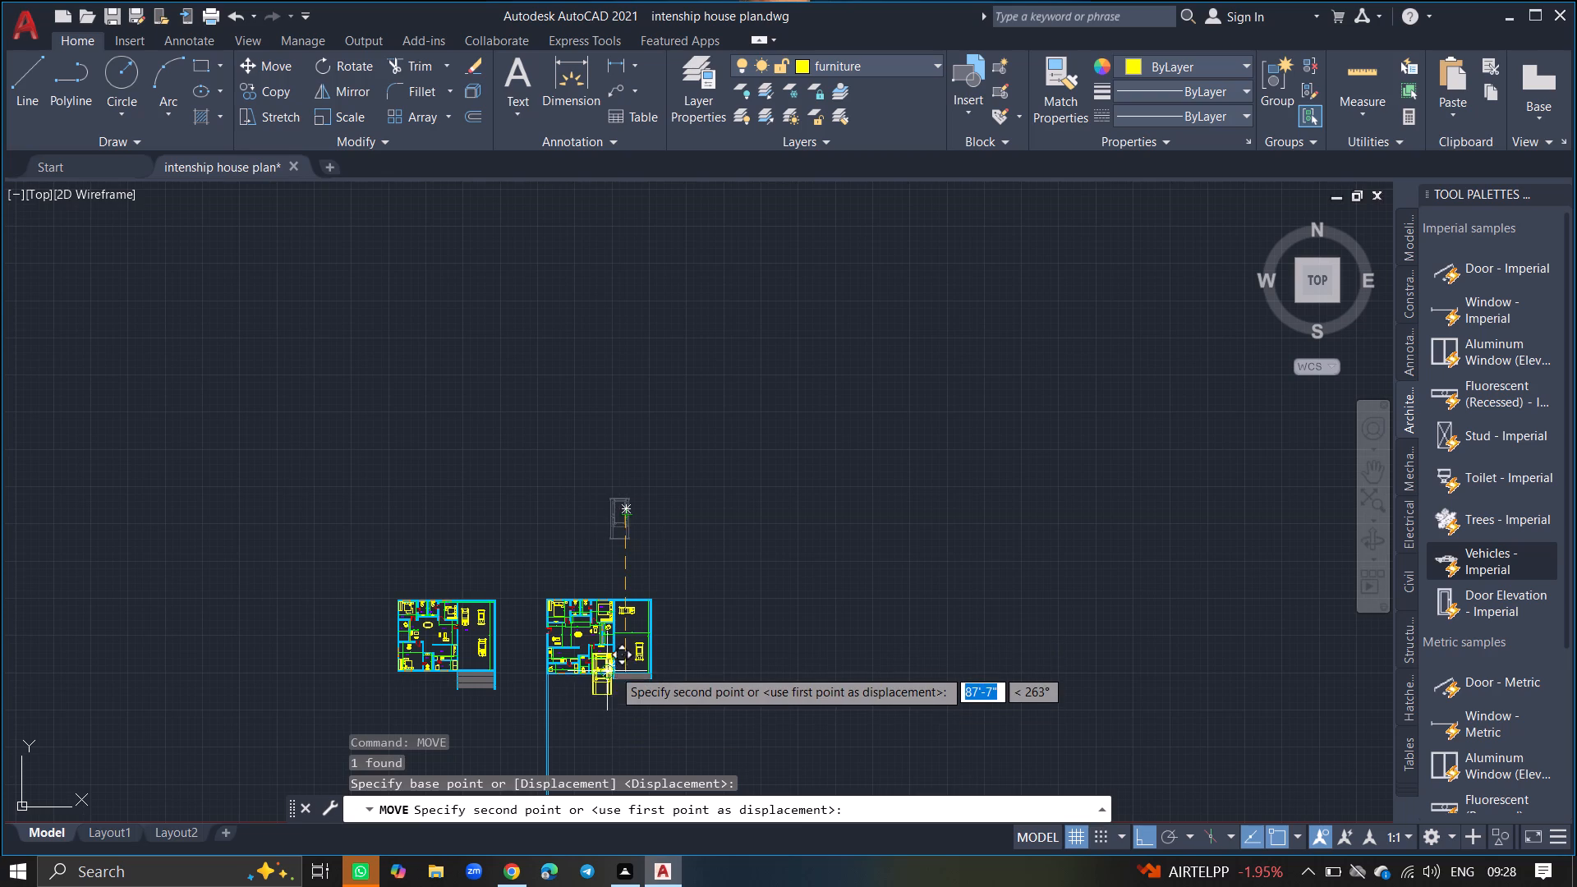
pyautogui.keyDown('ctrl'); pyautogui.scroll(9, 613, 669); pyautogui.keyUp('ctrl')
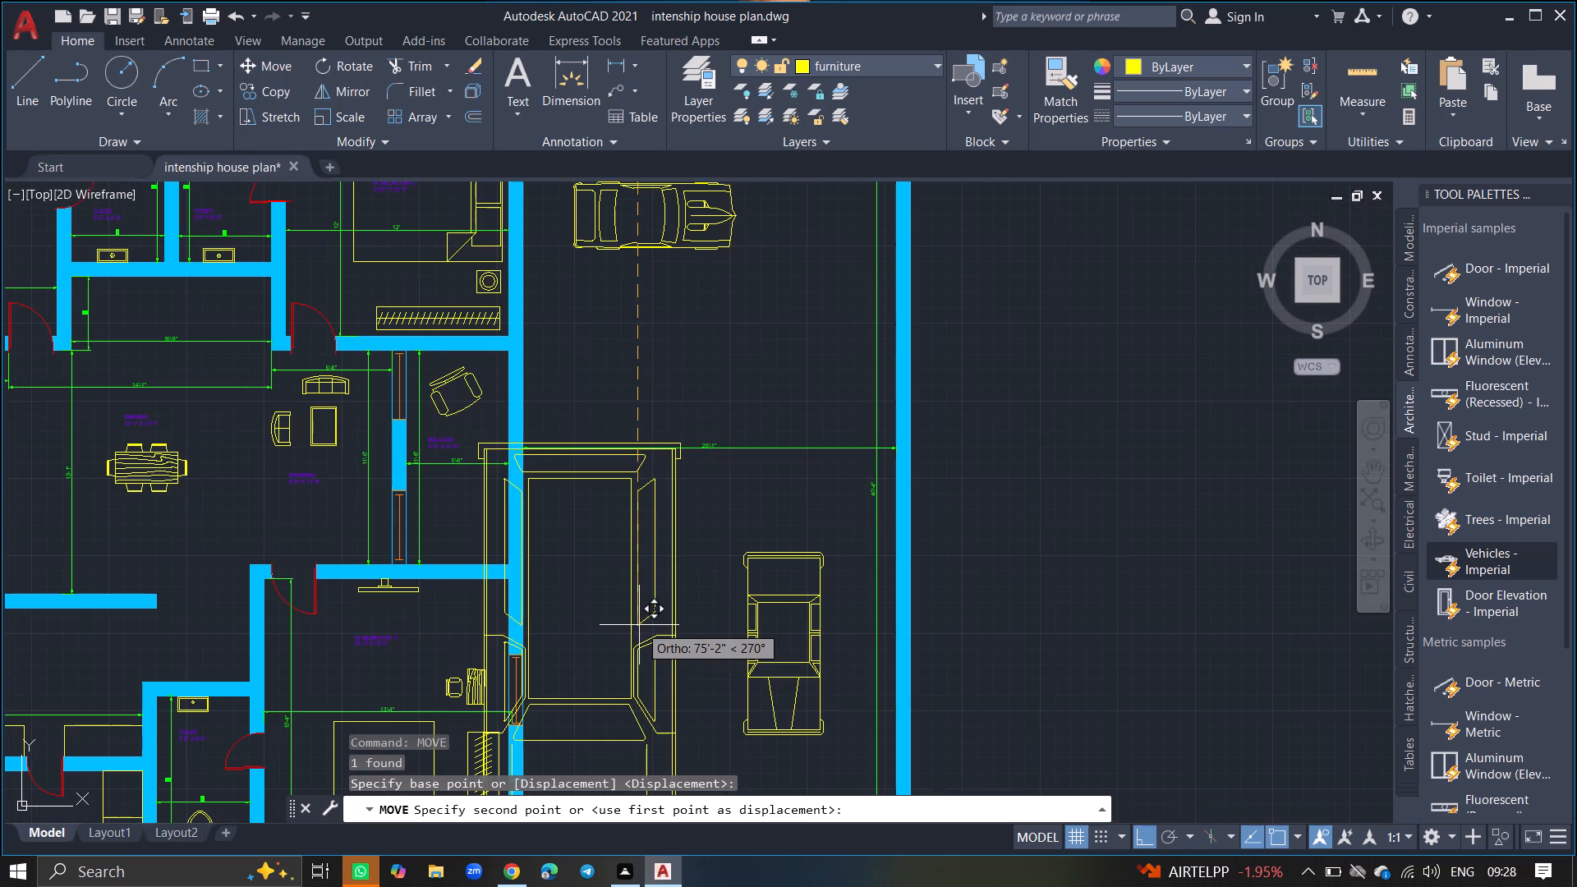
pyautogui.click(674, 625)
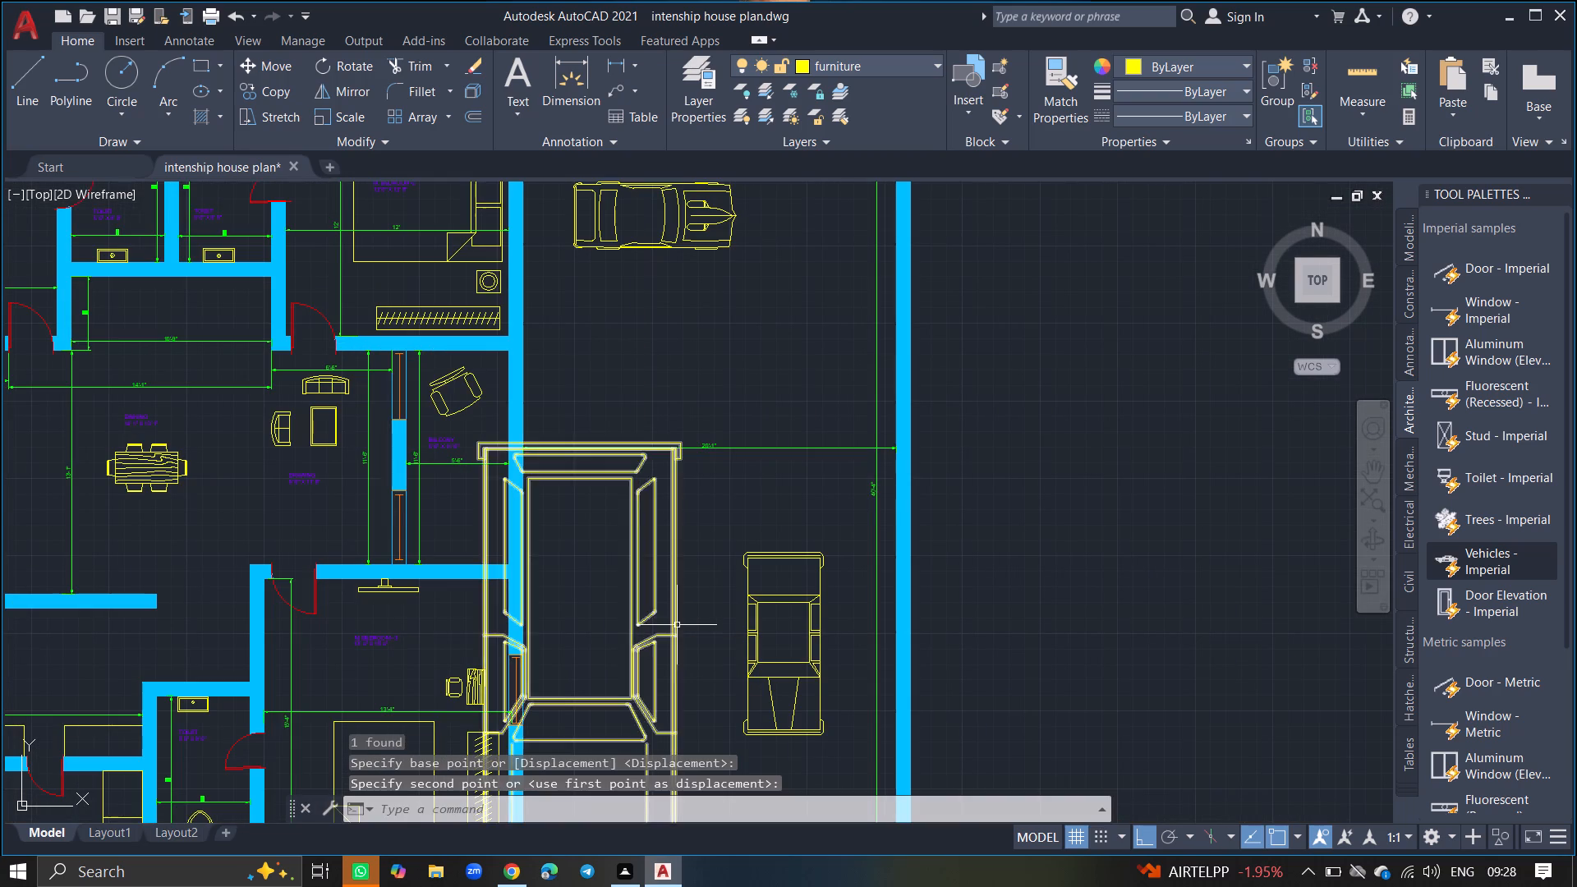
# Scale the truck down freehand from its eastern side until it is slightly longer than the neighbouring sedan.
pyautogui.click(704, 601)
pyautogui.click(593, 688)
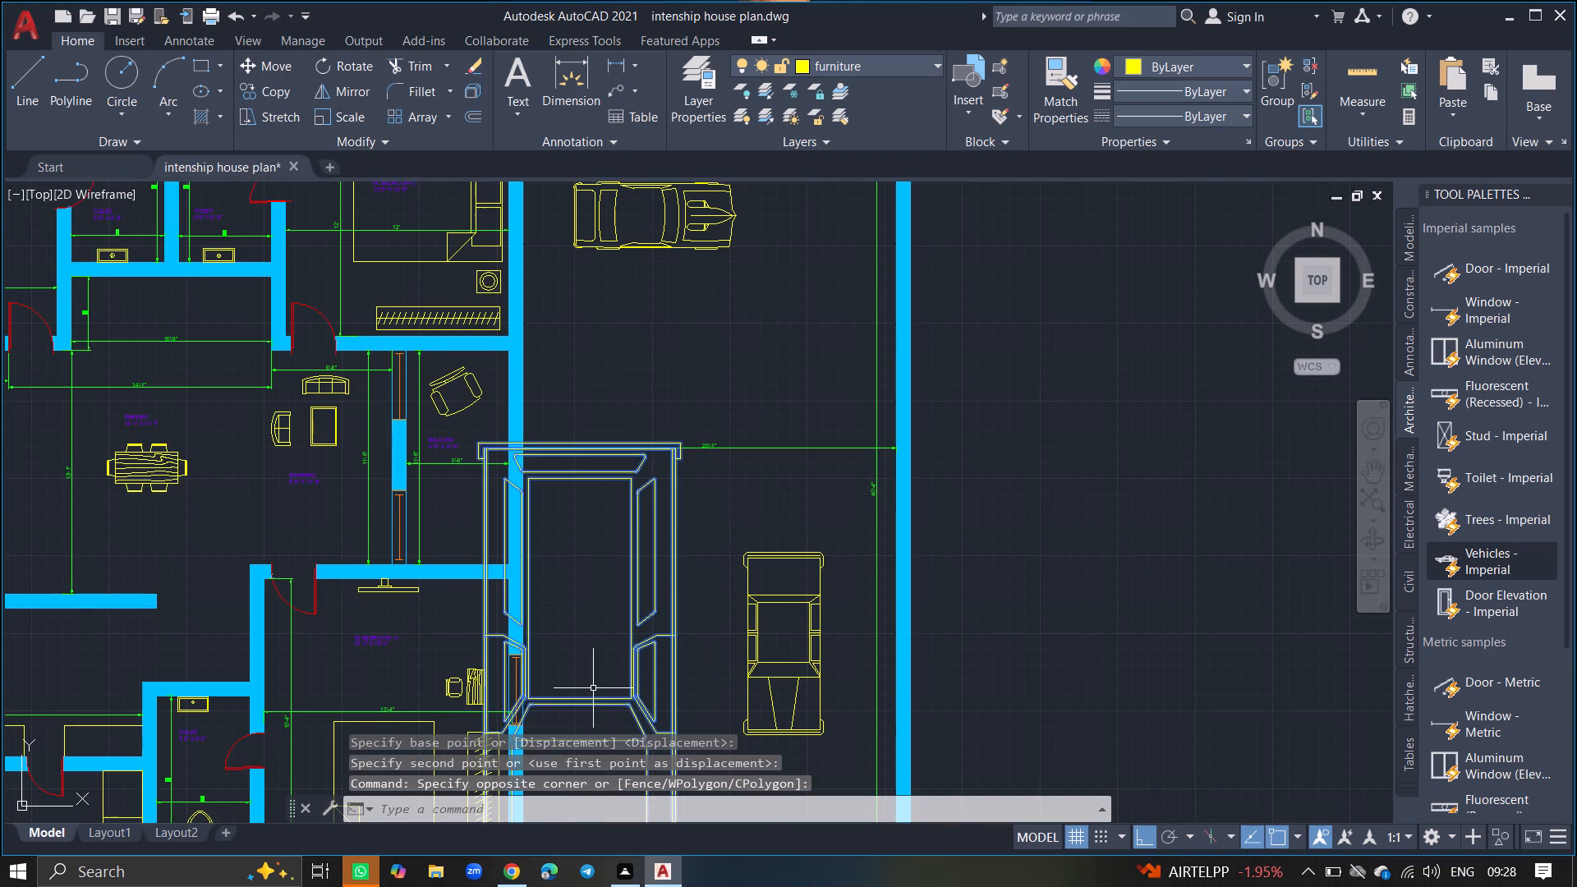
pyautogui.write('SC')
pyautogui.press('Return')
pyautogui.click(641, 635)
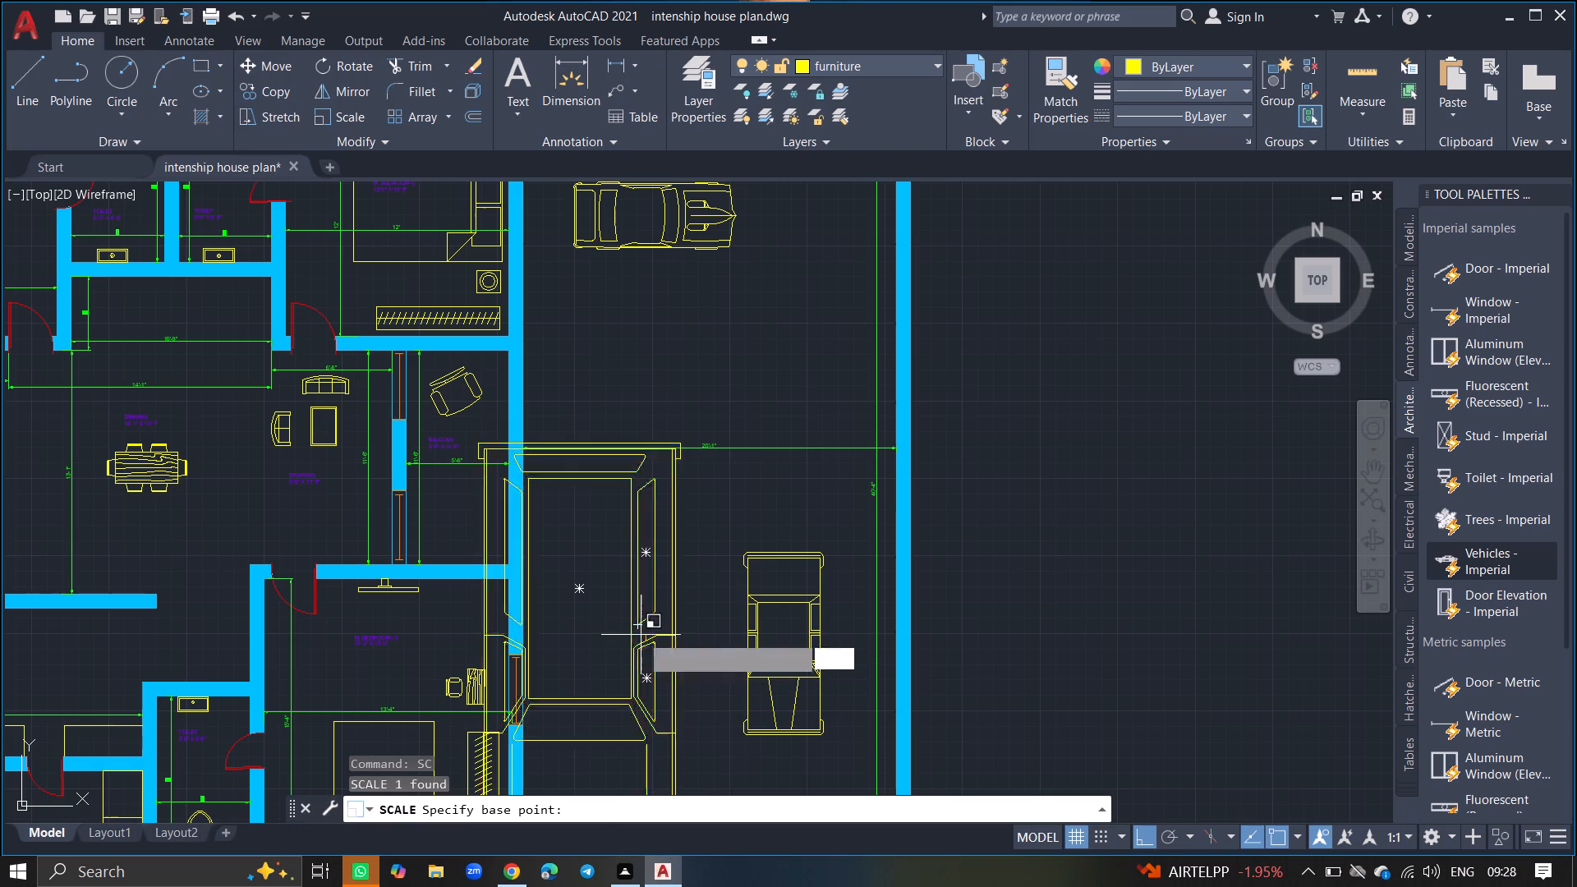
pyautogui.click(661, 495)
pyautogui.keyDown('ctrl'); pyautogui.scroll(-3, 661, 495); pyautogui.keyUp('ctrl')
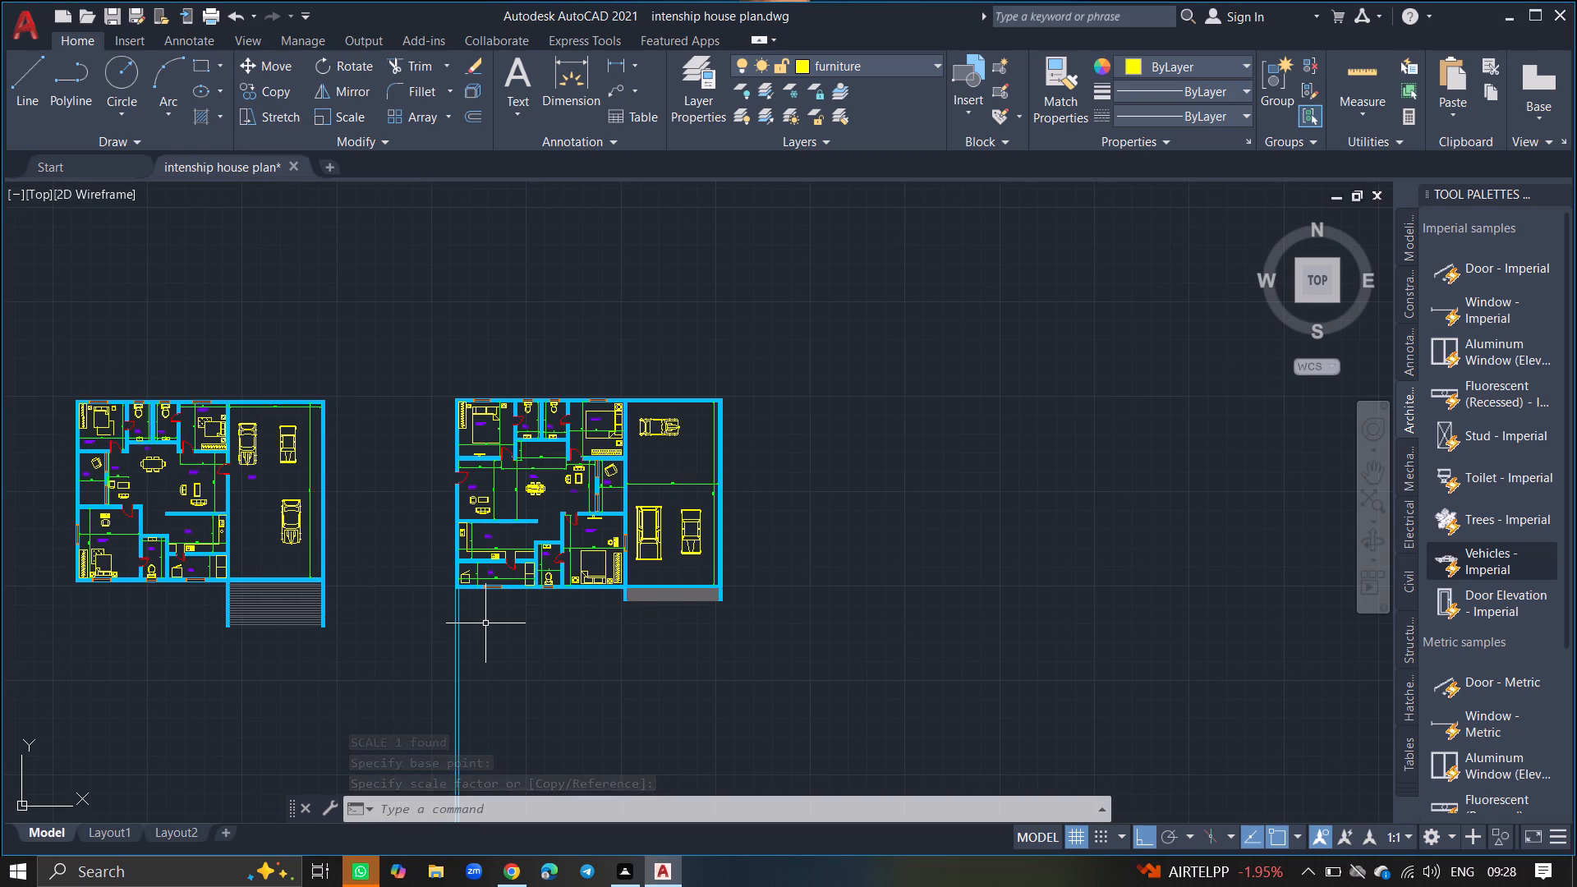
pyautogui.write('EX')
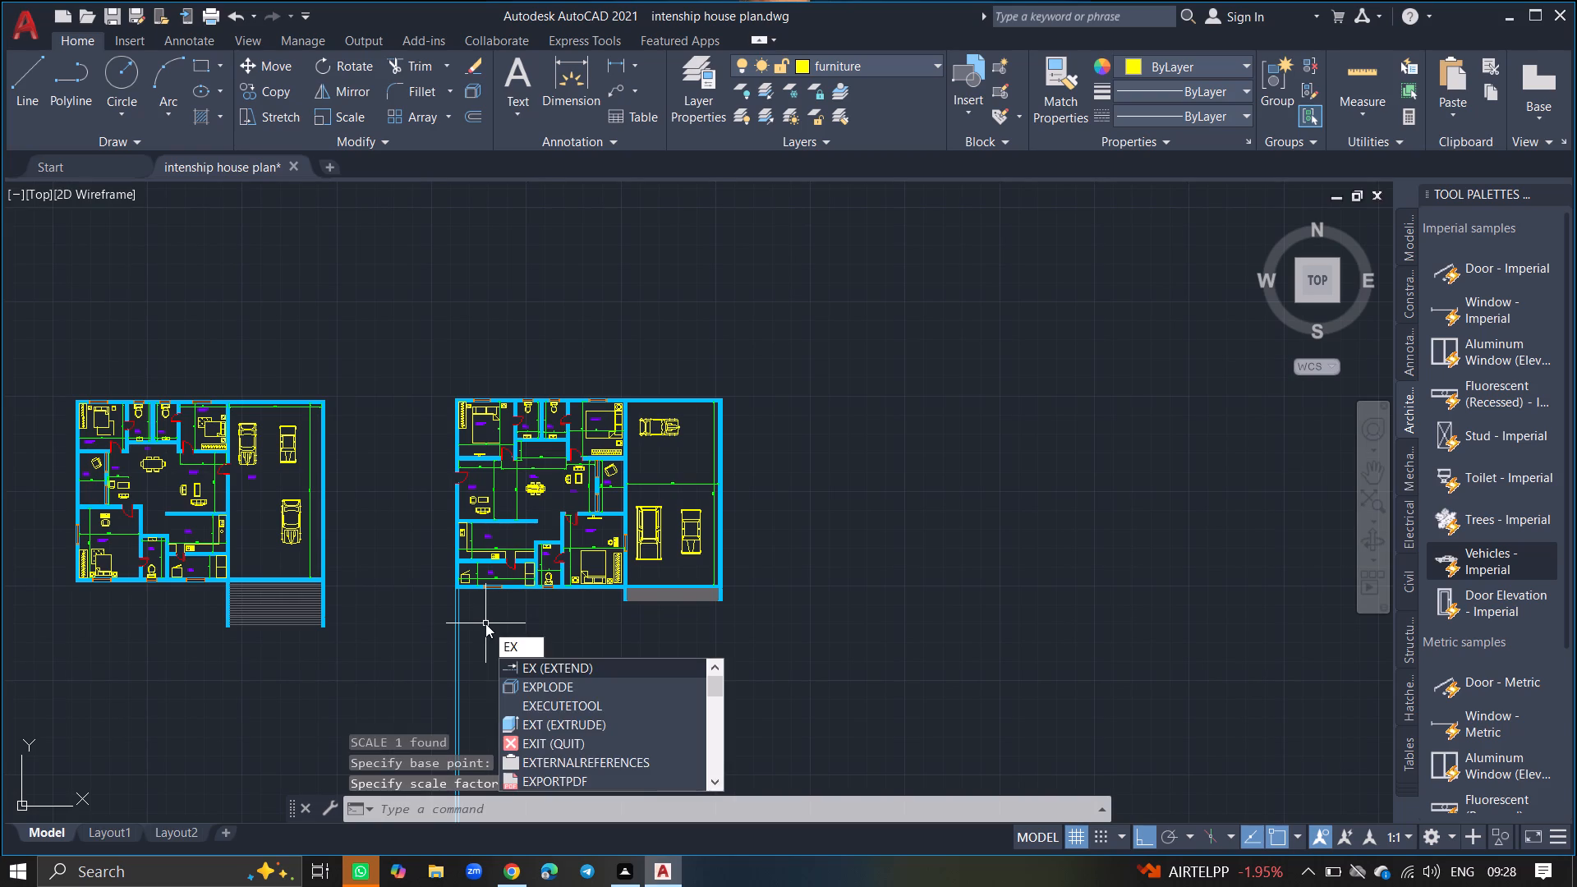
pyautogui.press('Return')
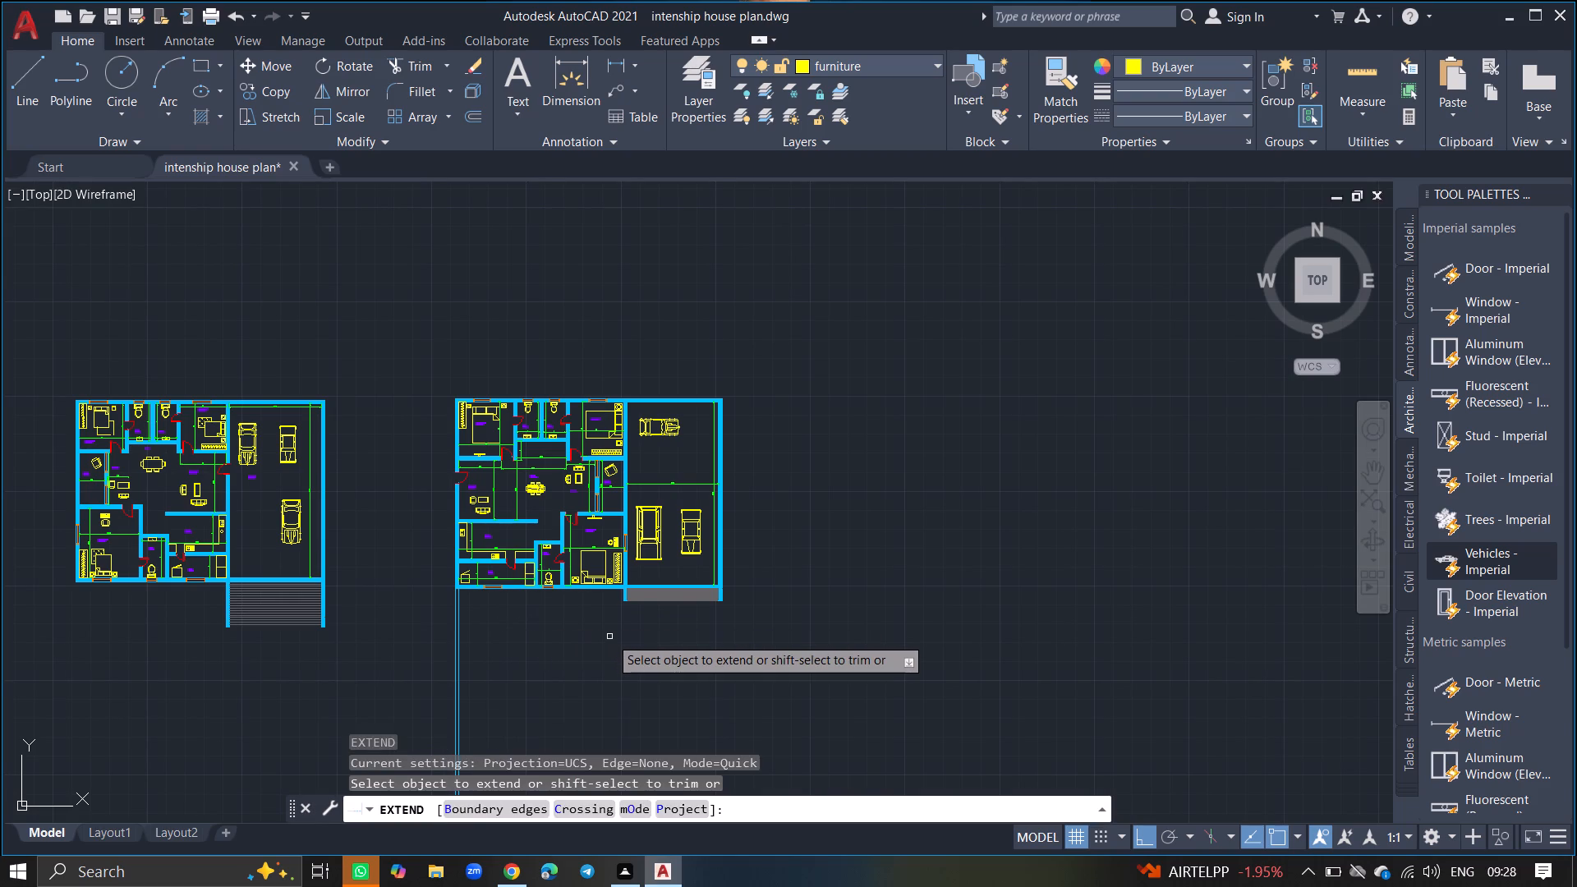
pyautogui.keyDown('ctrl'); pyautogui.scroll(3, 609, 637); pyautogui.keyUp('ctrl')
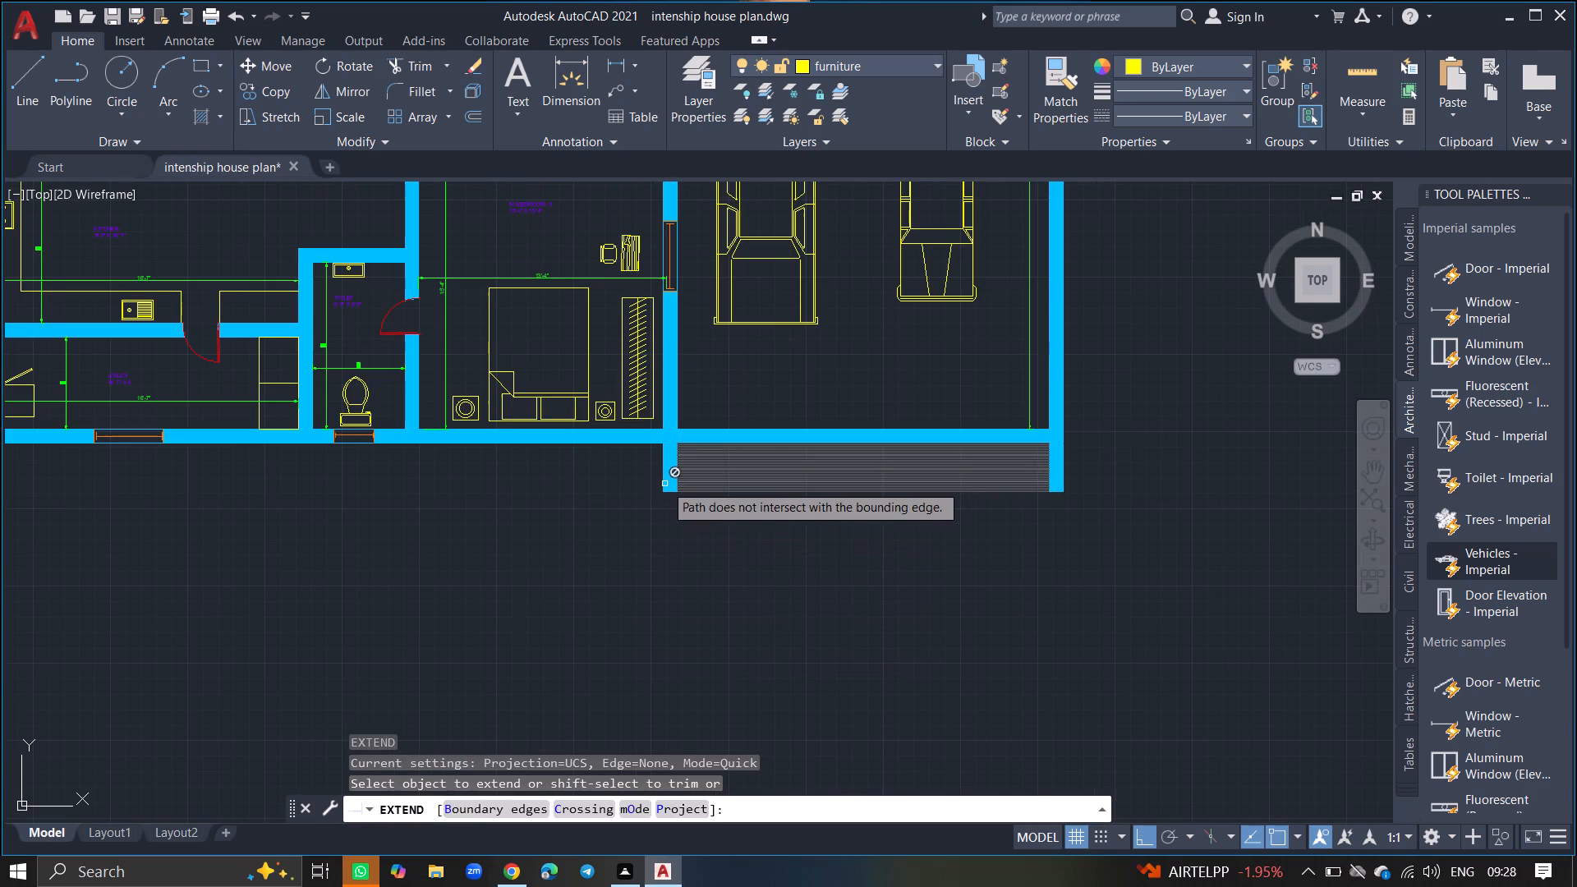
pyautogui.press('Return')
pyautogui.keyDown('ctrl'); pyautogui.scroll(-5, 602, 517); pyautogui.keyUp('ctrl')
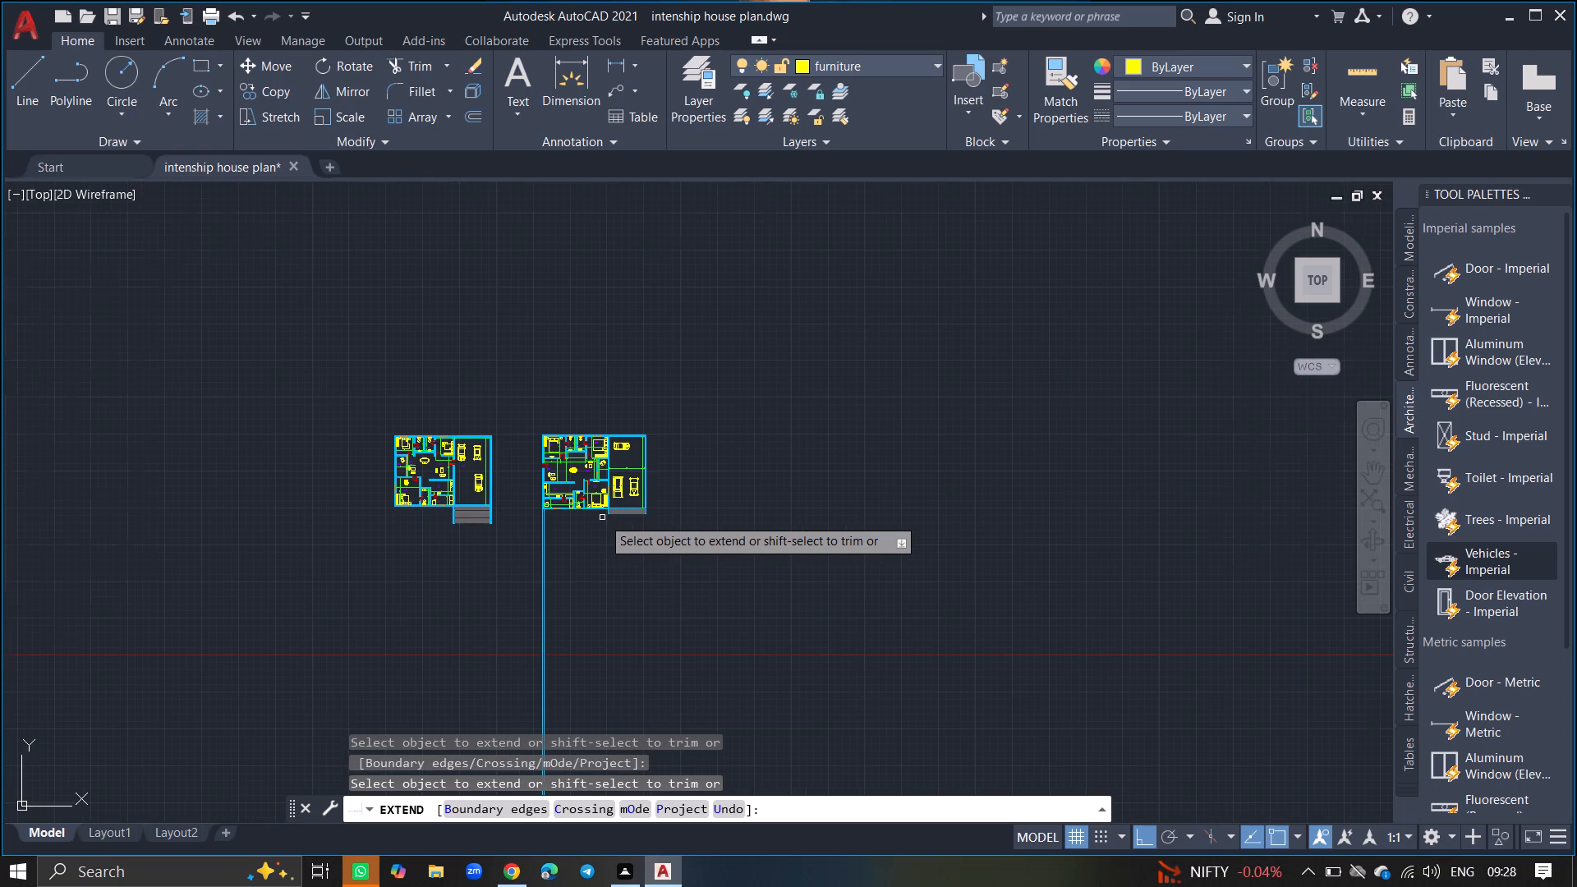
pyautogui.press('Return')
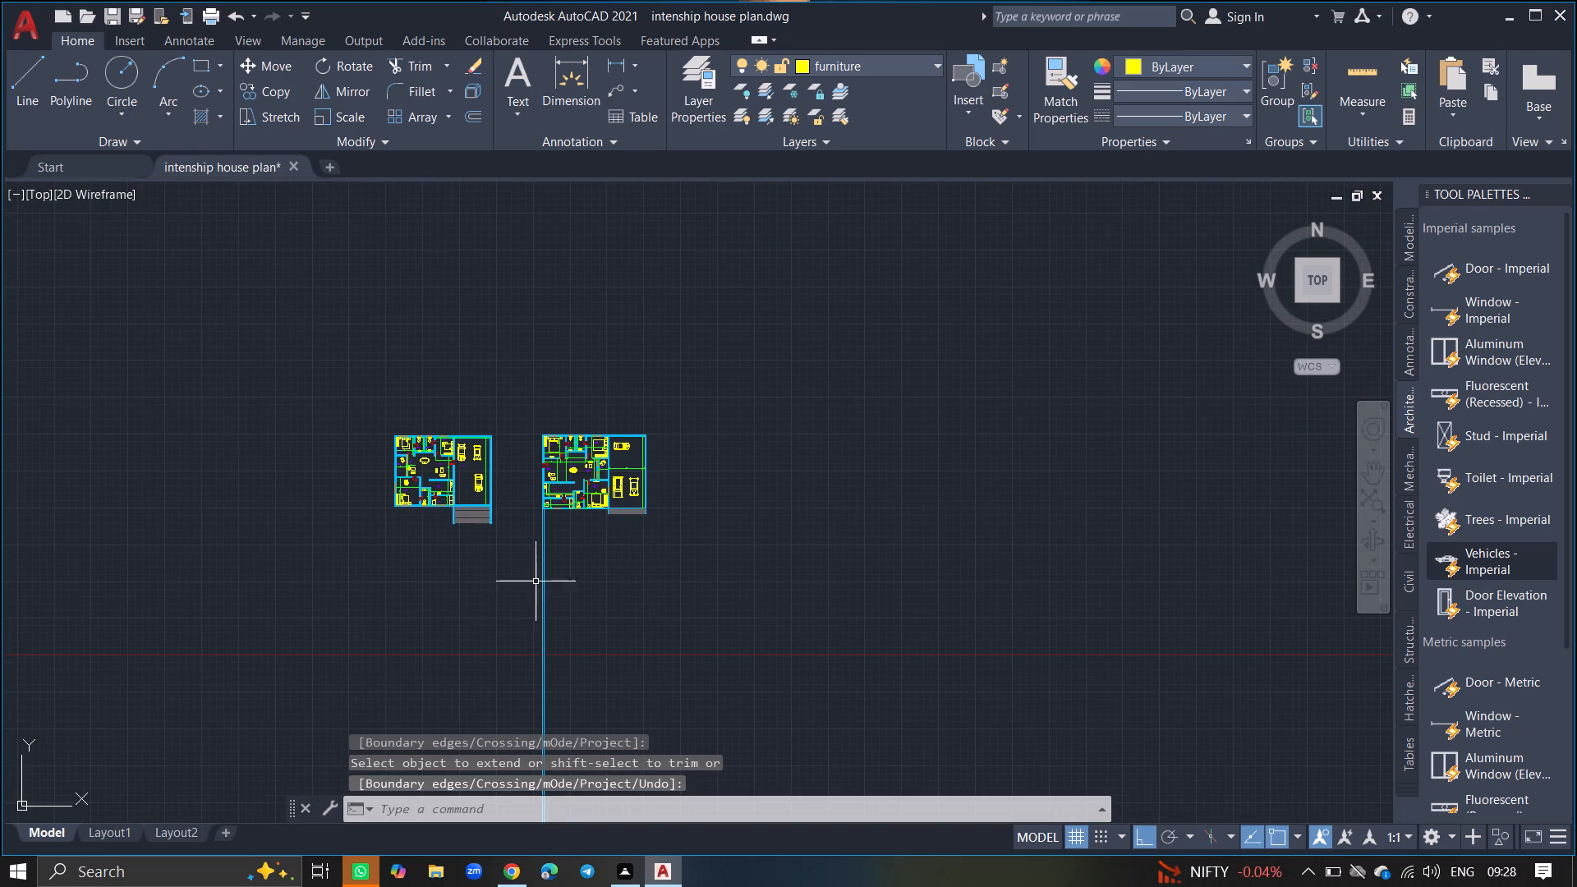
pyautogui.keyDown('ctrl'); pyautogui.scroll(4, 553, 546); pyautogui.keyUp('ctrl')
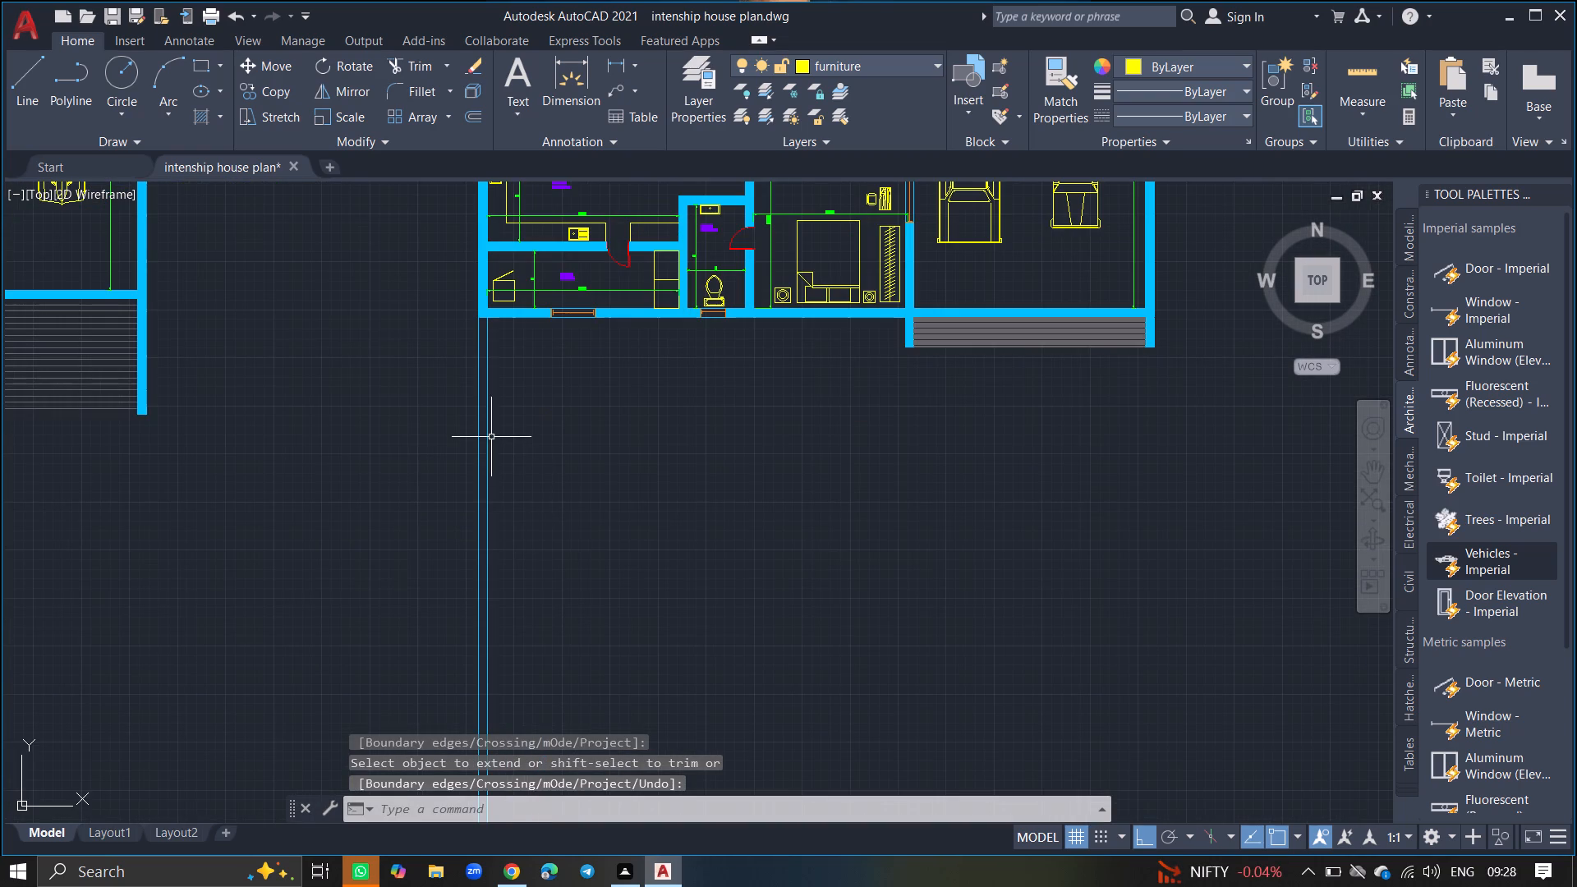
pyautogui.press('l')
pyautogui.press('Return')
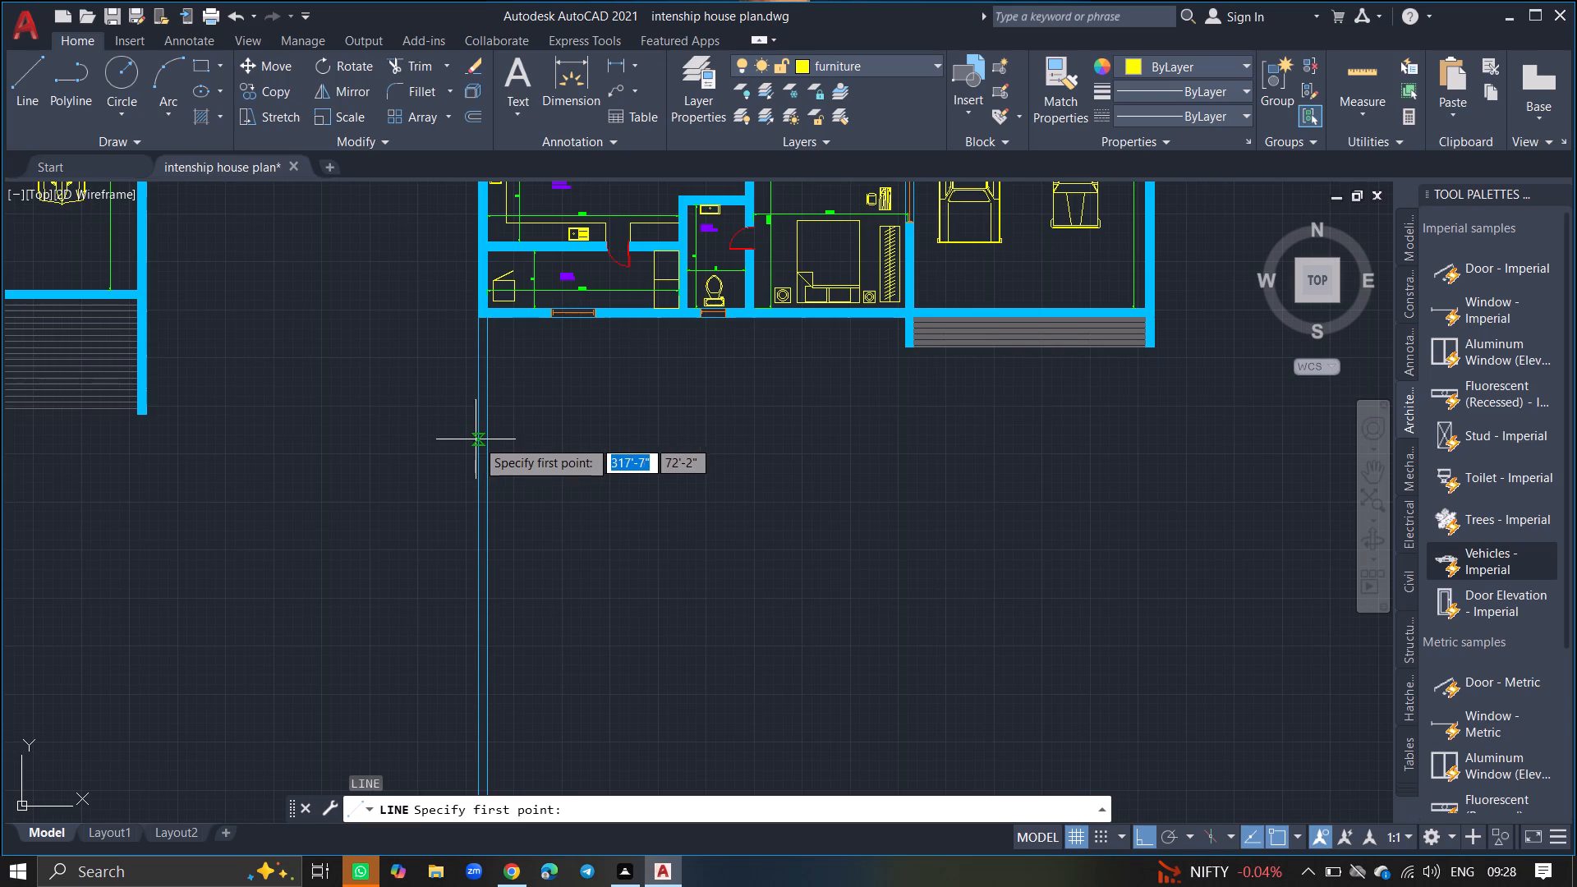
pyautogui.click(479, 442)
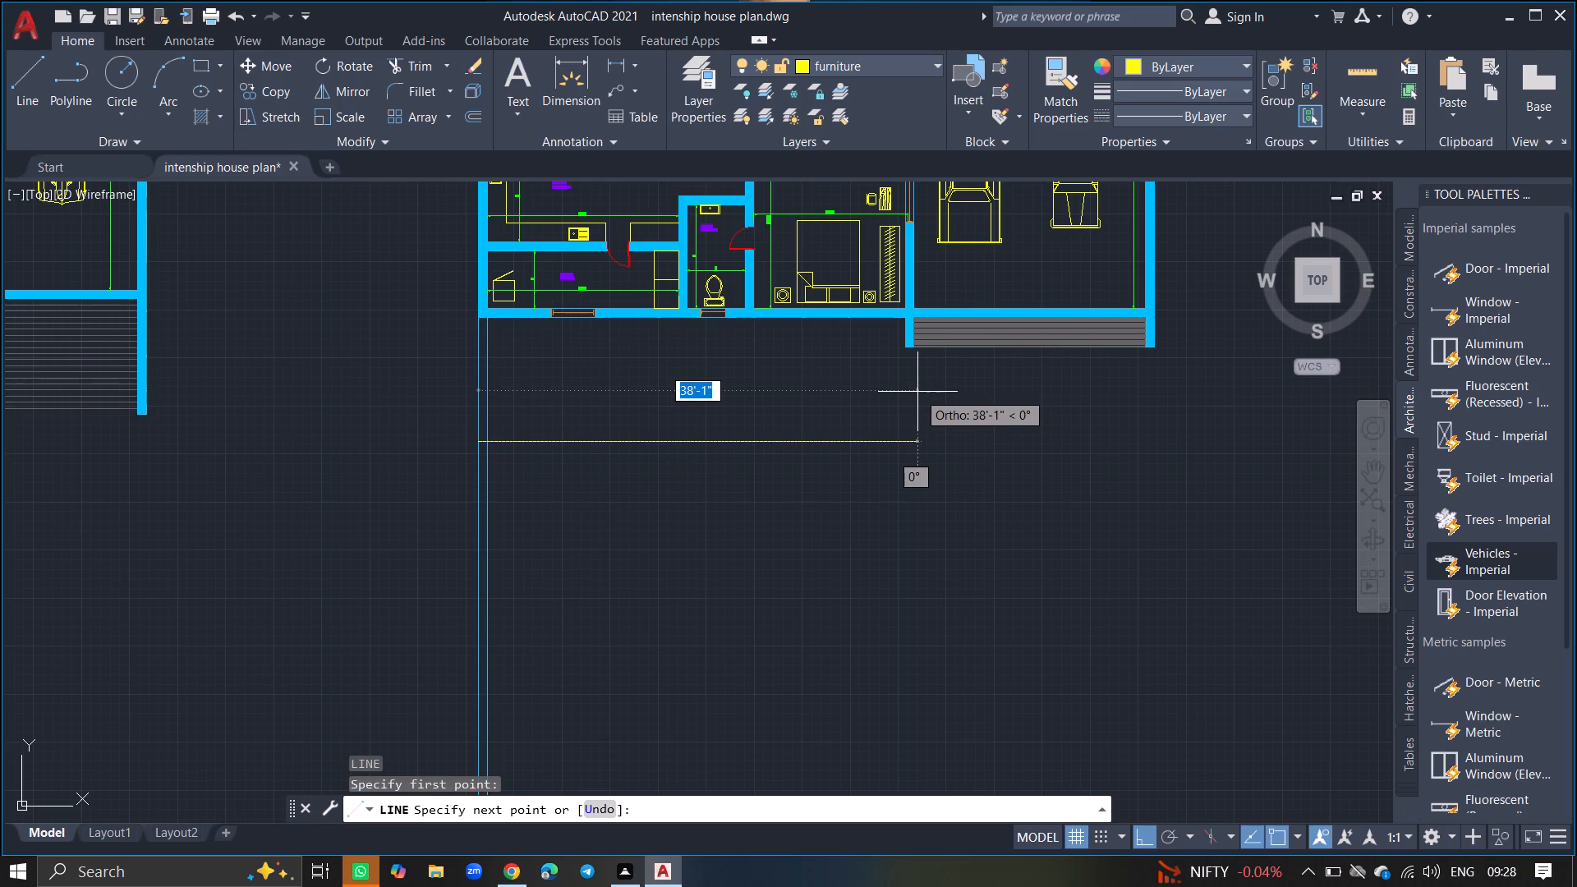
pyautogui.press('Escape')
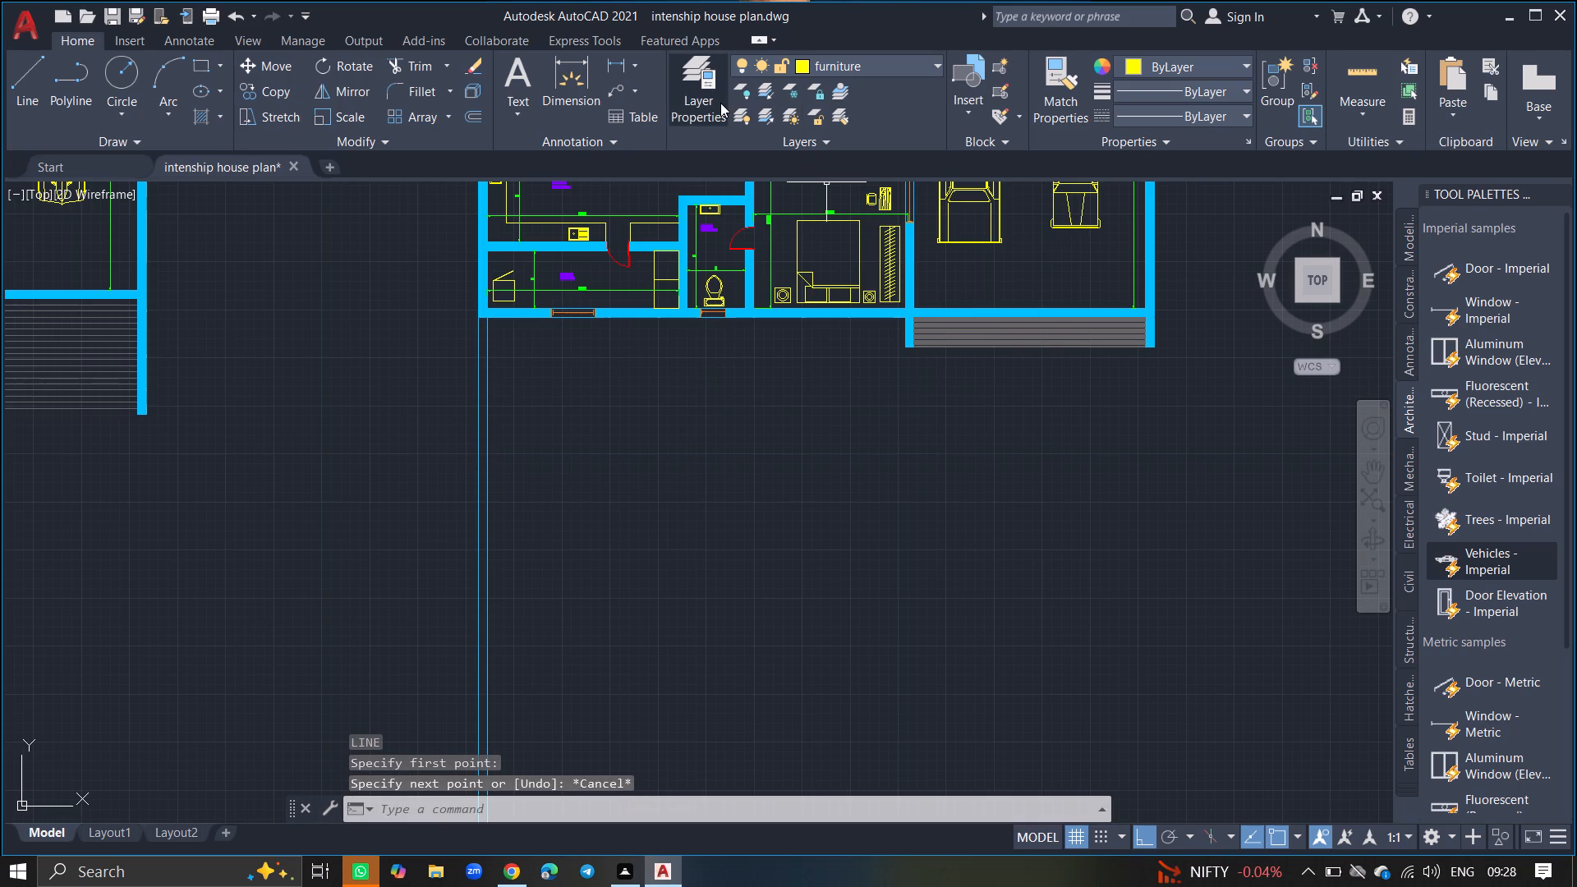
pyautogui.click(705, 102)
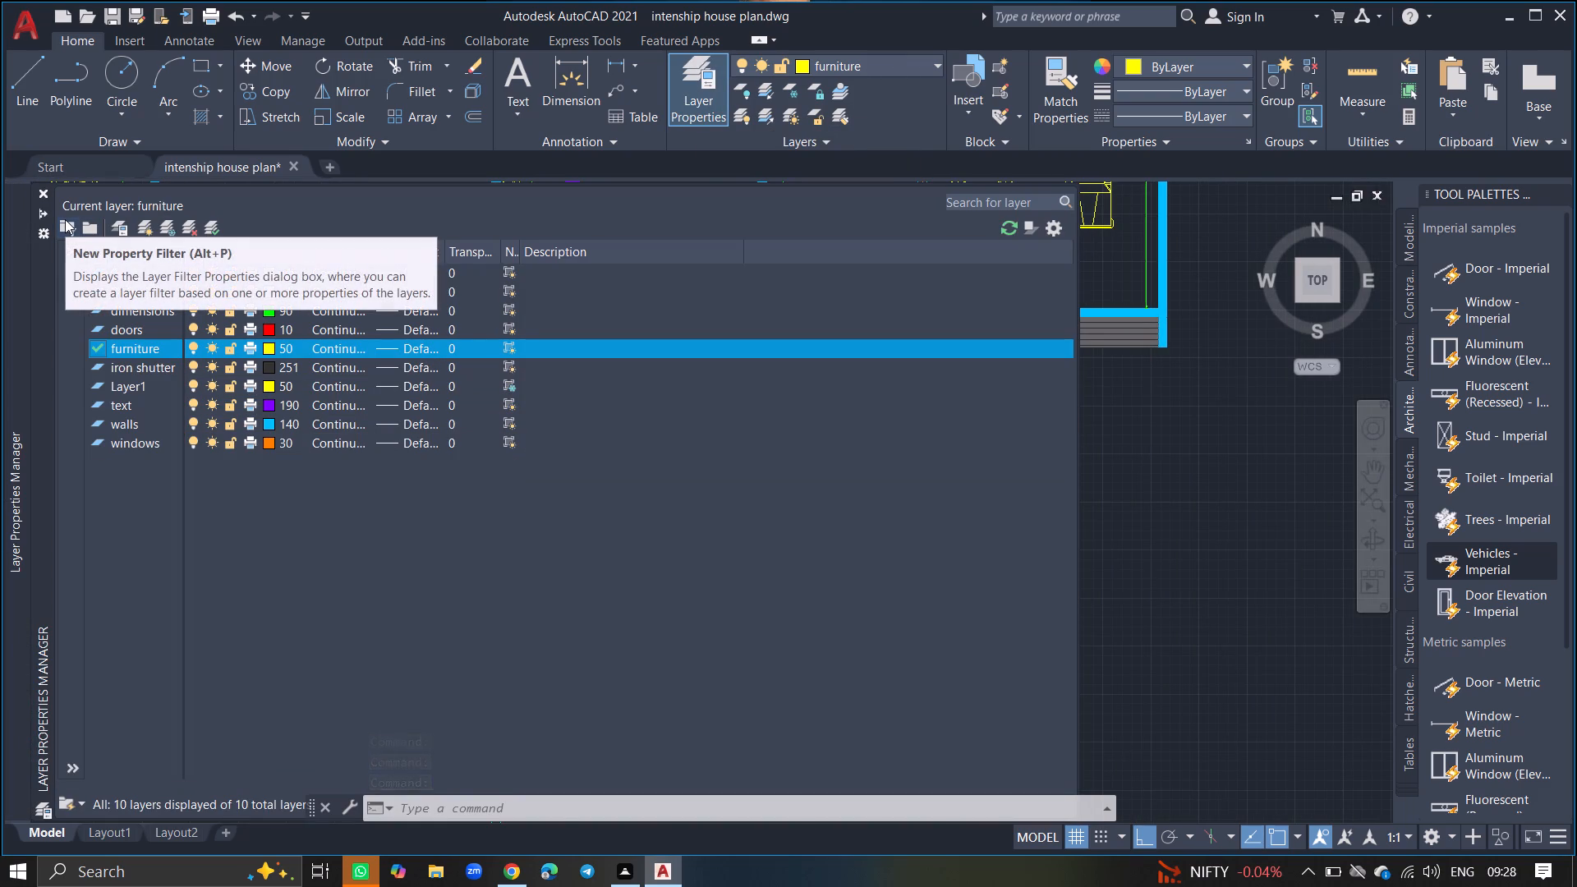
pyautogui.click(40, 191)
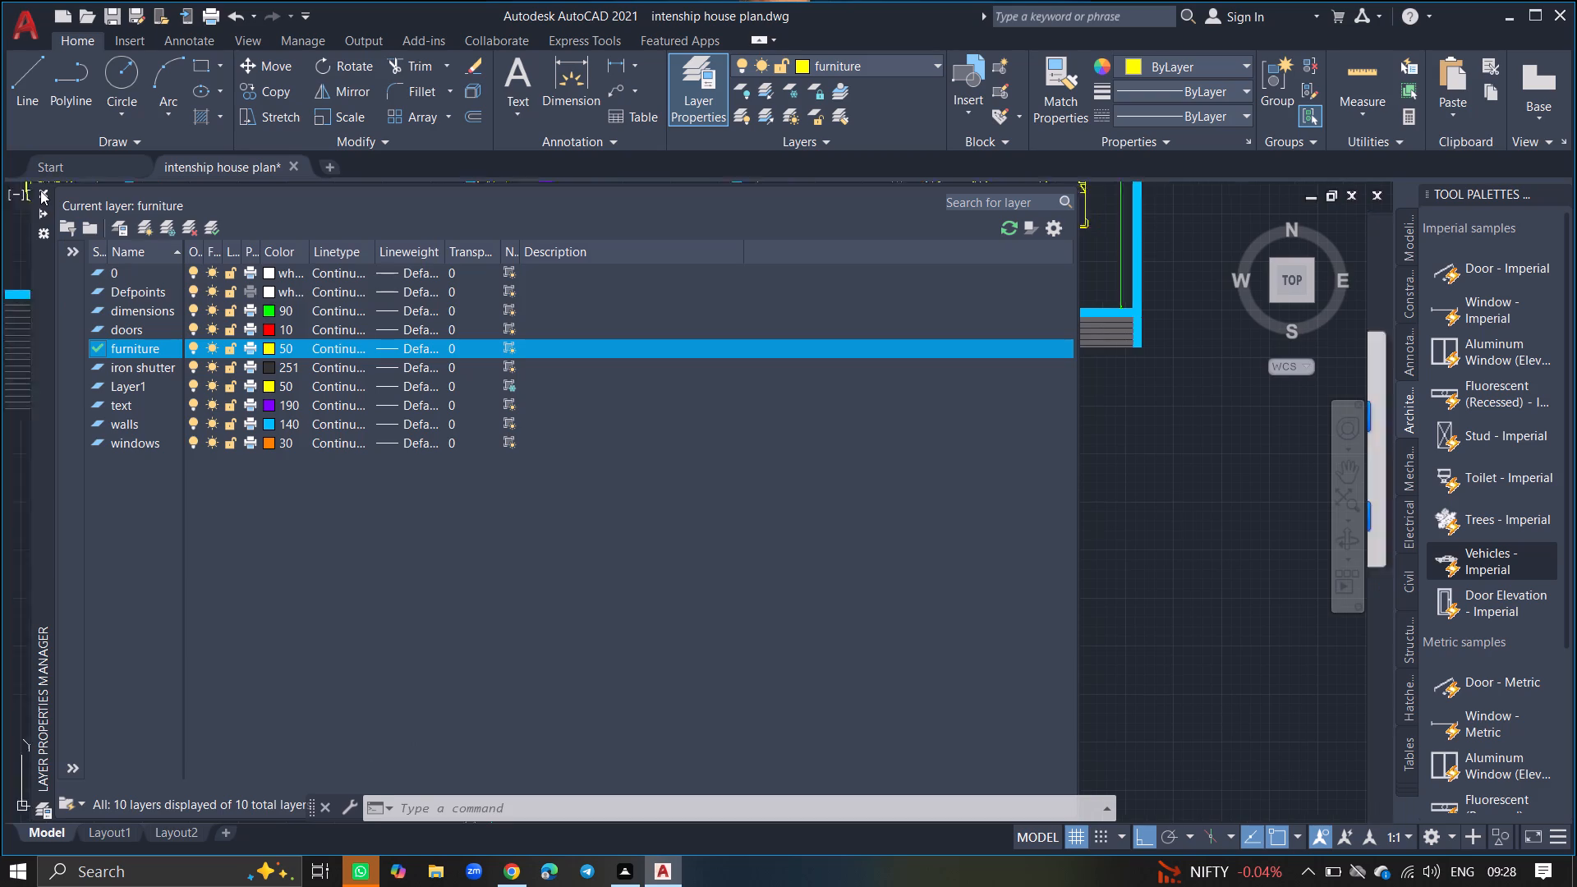
# Close the tool palettes with the vehicle blocks.
pyautogui.keyDown('ctrl'); pyautogui.scroll(-3, 125, 330); pyautogui.keyUp('ctrl')
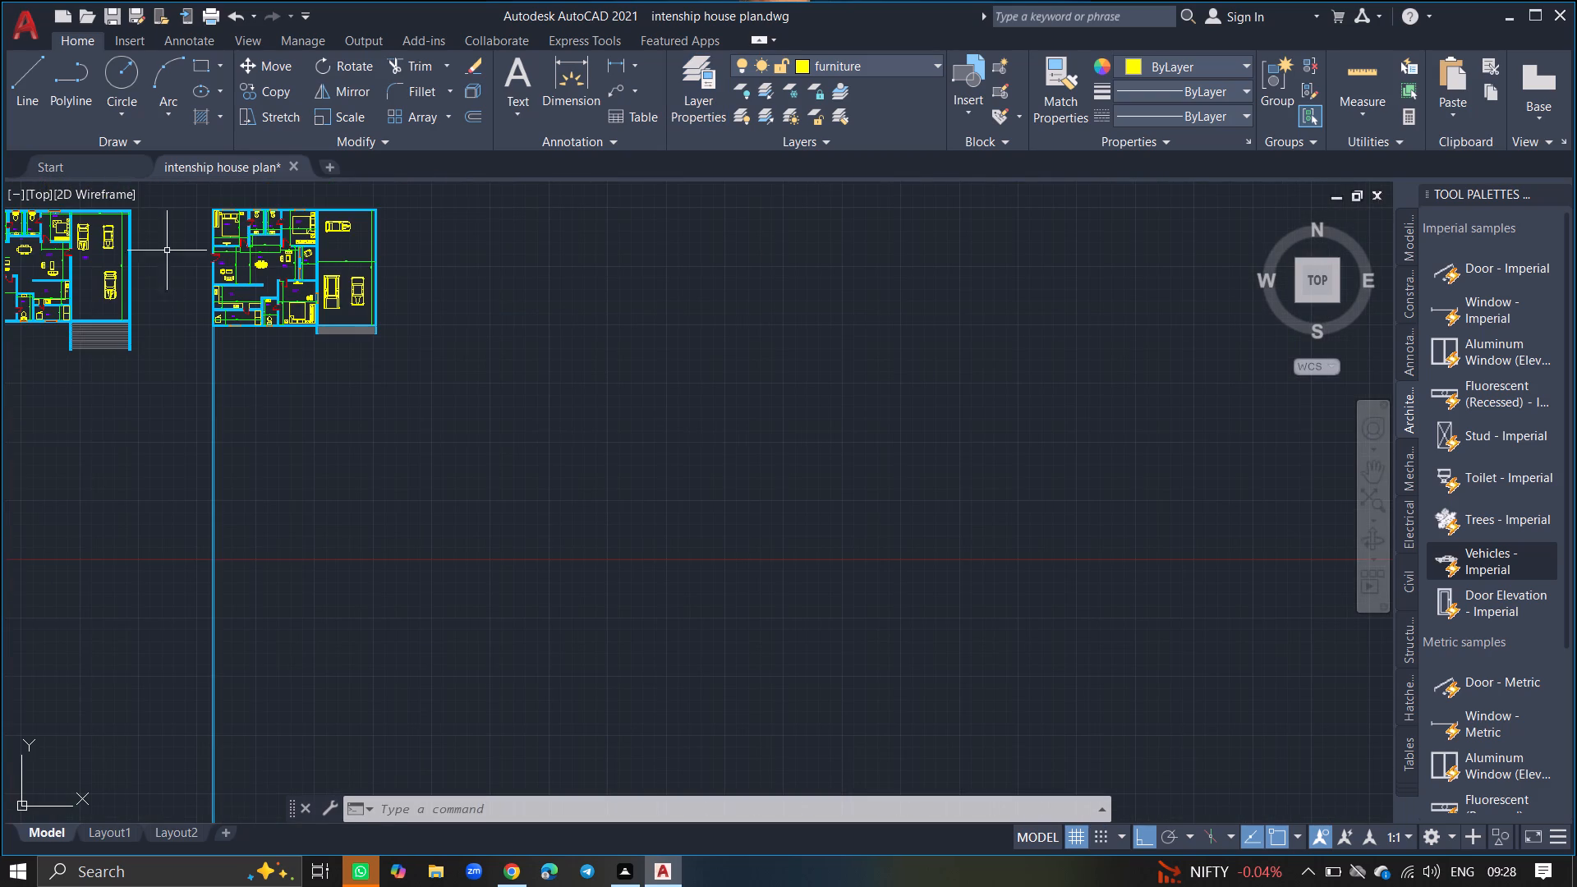
pyautogui.keyDown('ctrl'); pyautogui.scroll(3, 191, 209); pyautogui.keyUp('ctrl')
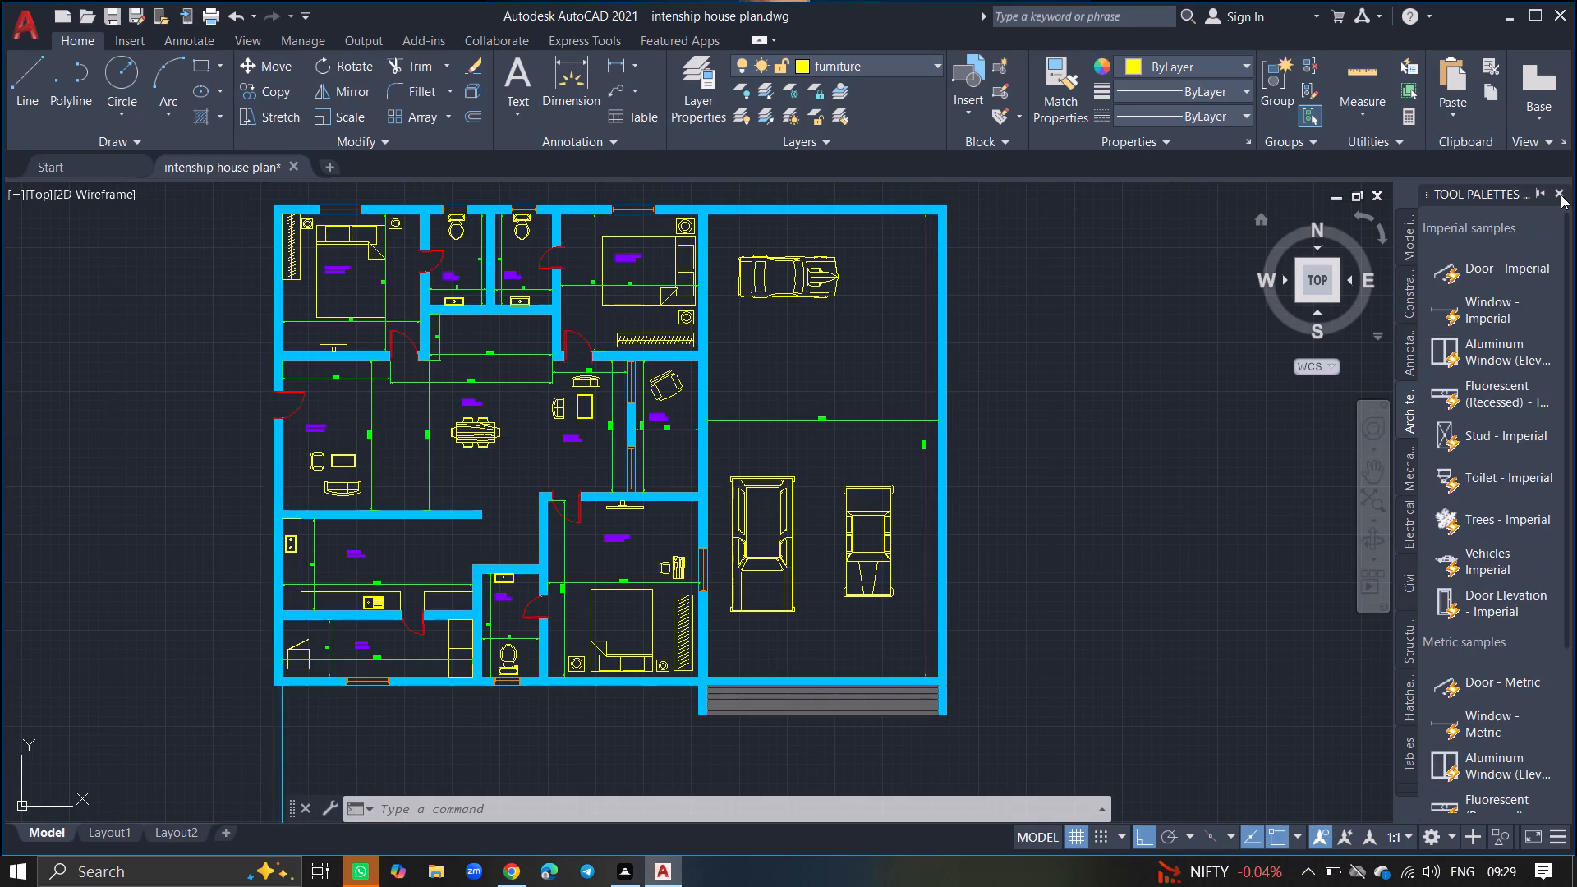
pyautogui.click(1561, 195)
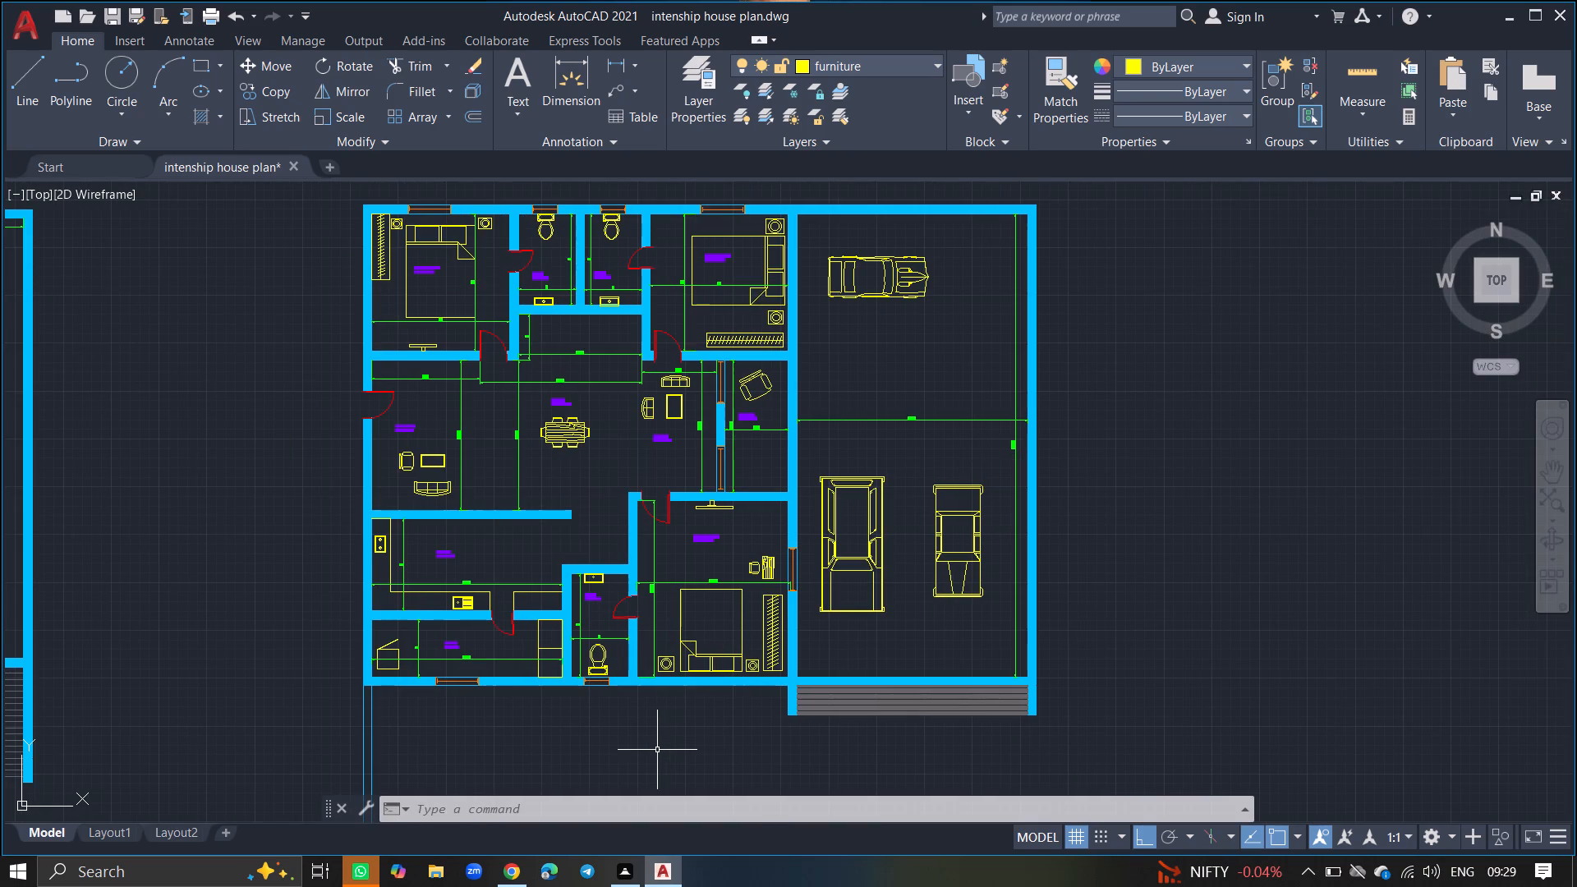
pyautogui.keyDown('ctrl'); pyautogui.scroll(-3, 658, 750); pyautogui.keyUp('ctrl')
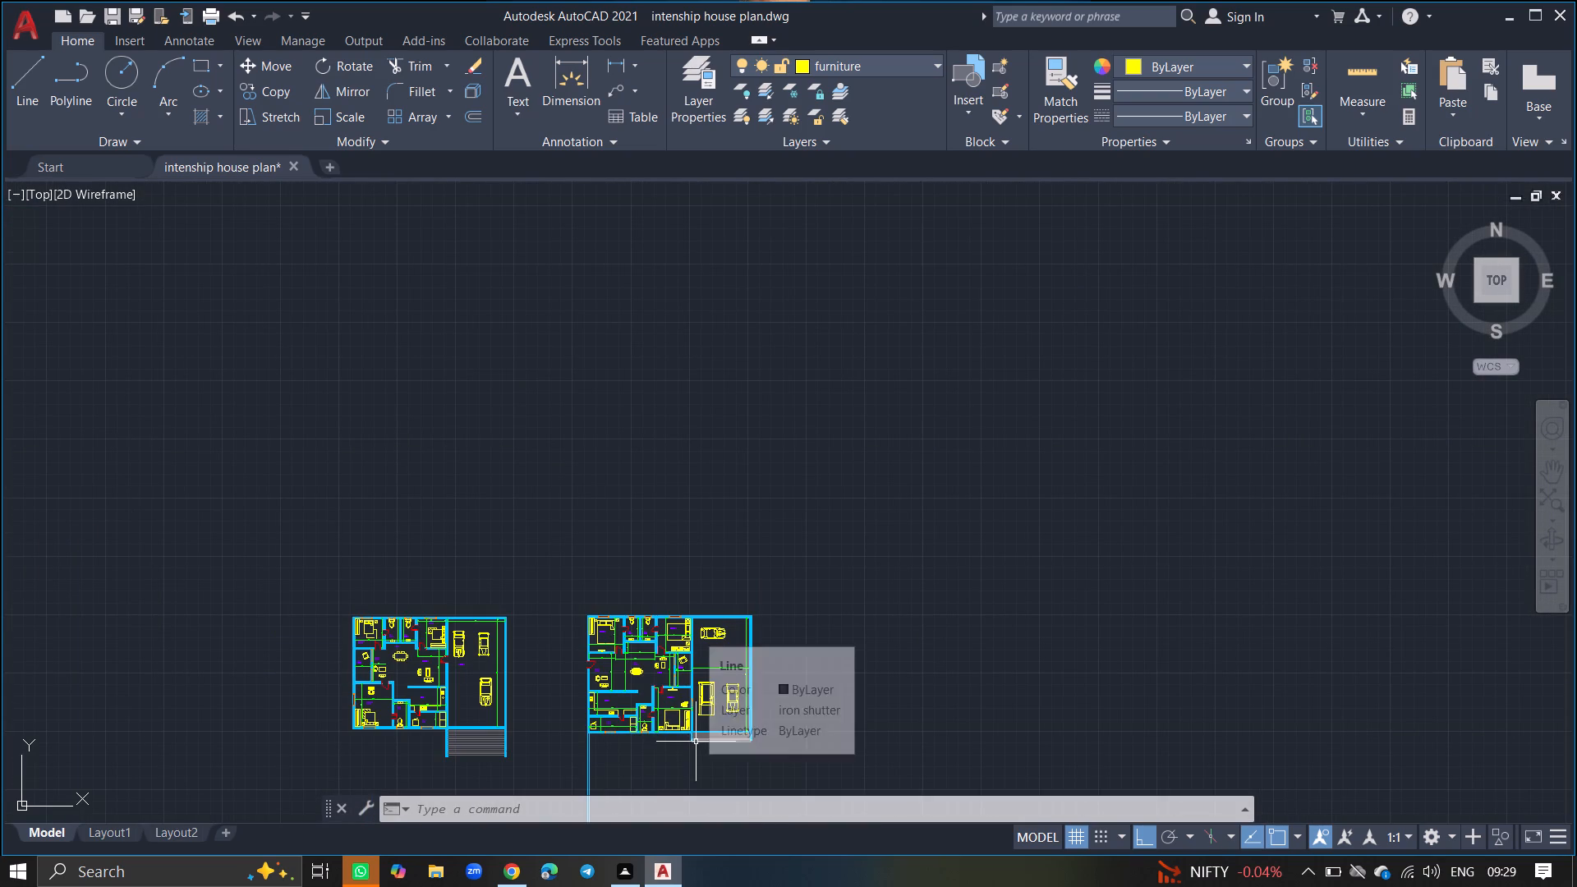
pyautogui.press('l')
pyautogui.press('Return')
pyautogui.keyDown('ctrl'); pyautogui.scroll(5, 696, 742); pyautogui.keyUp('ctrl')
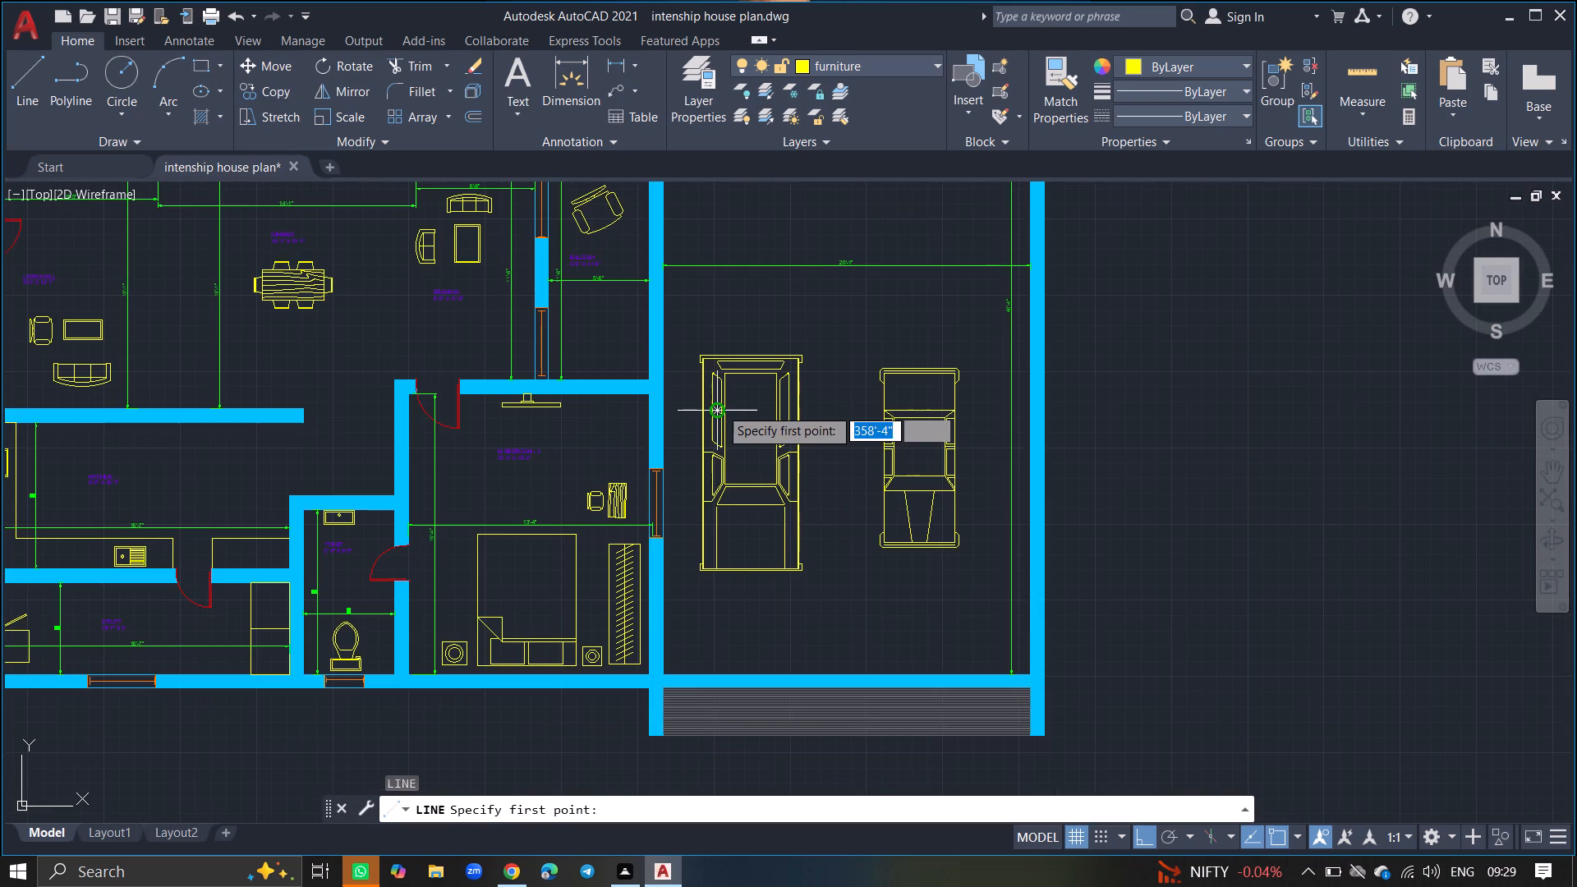
# Make walls the current layer.
pyautogui.click(688, 120)
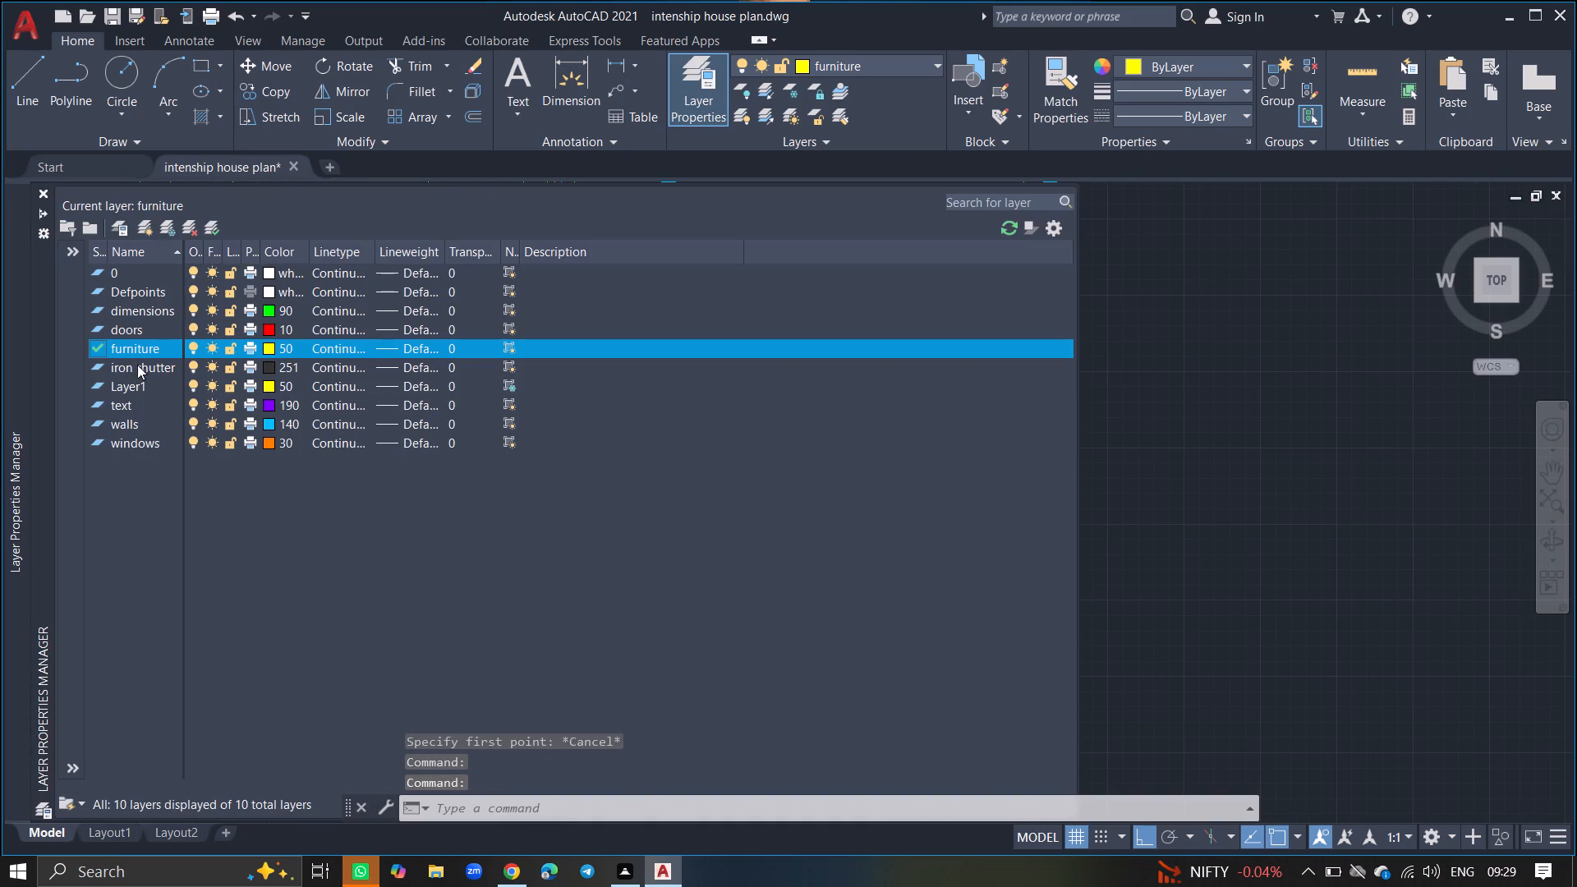
pyautogui.doubleClick(134, 421)
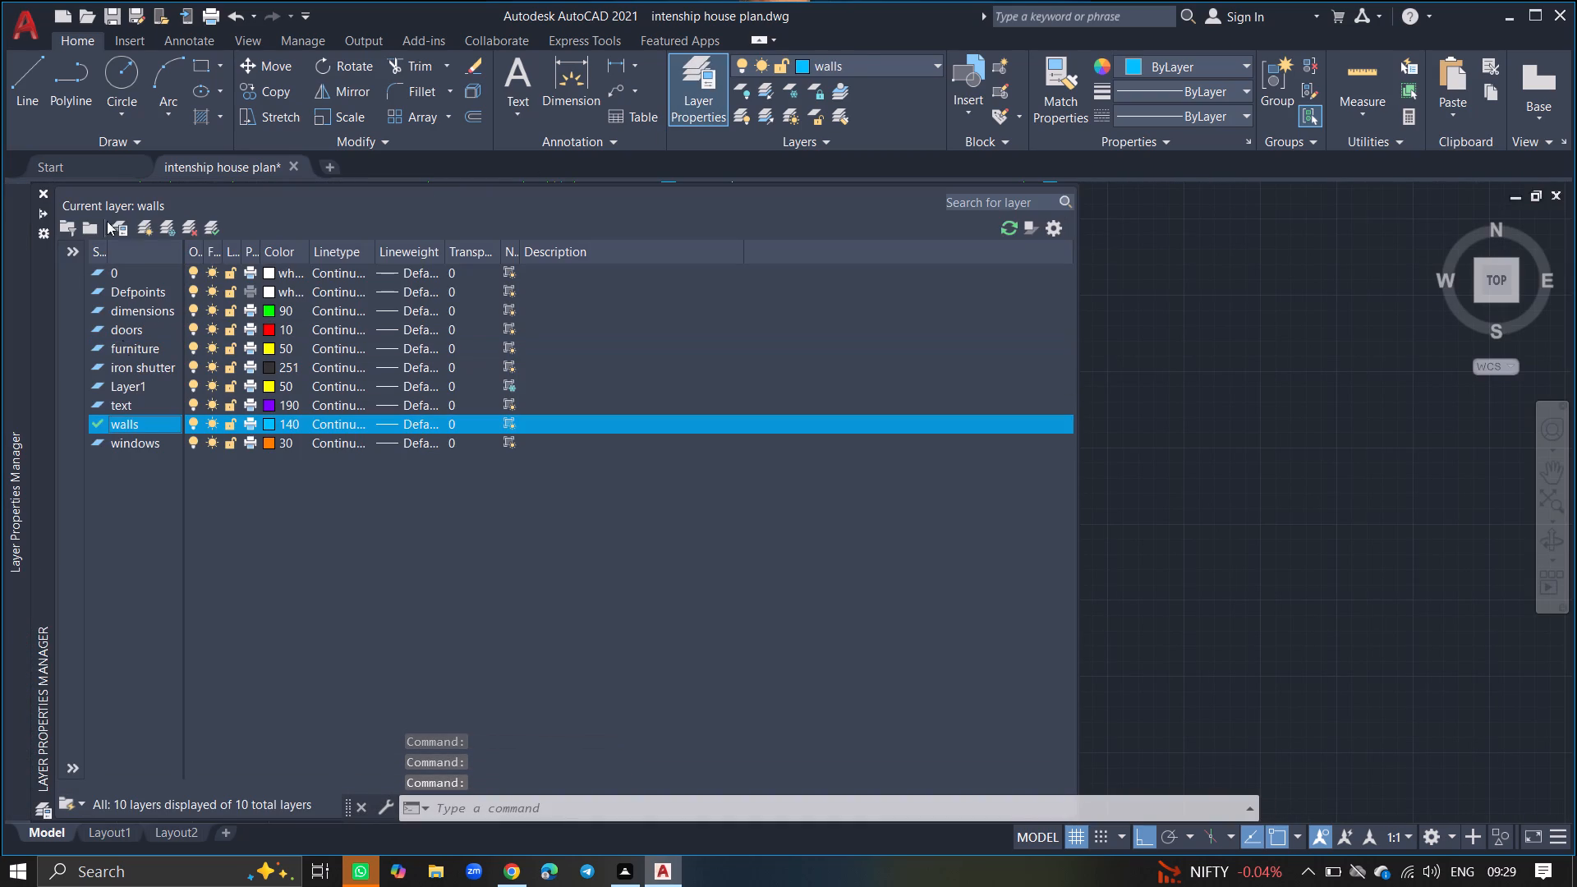
pyautogui.click(43, 193)
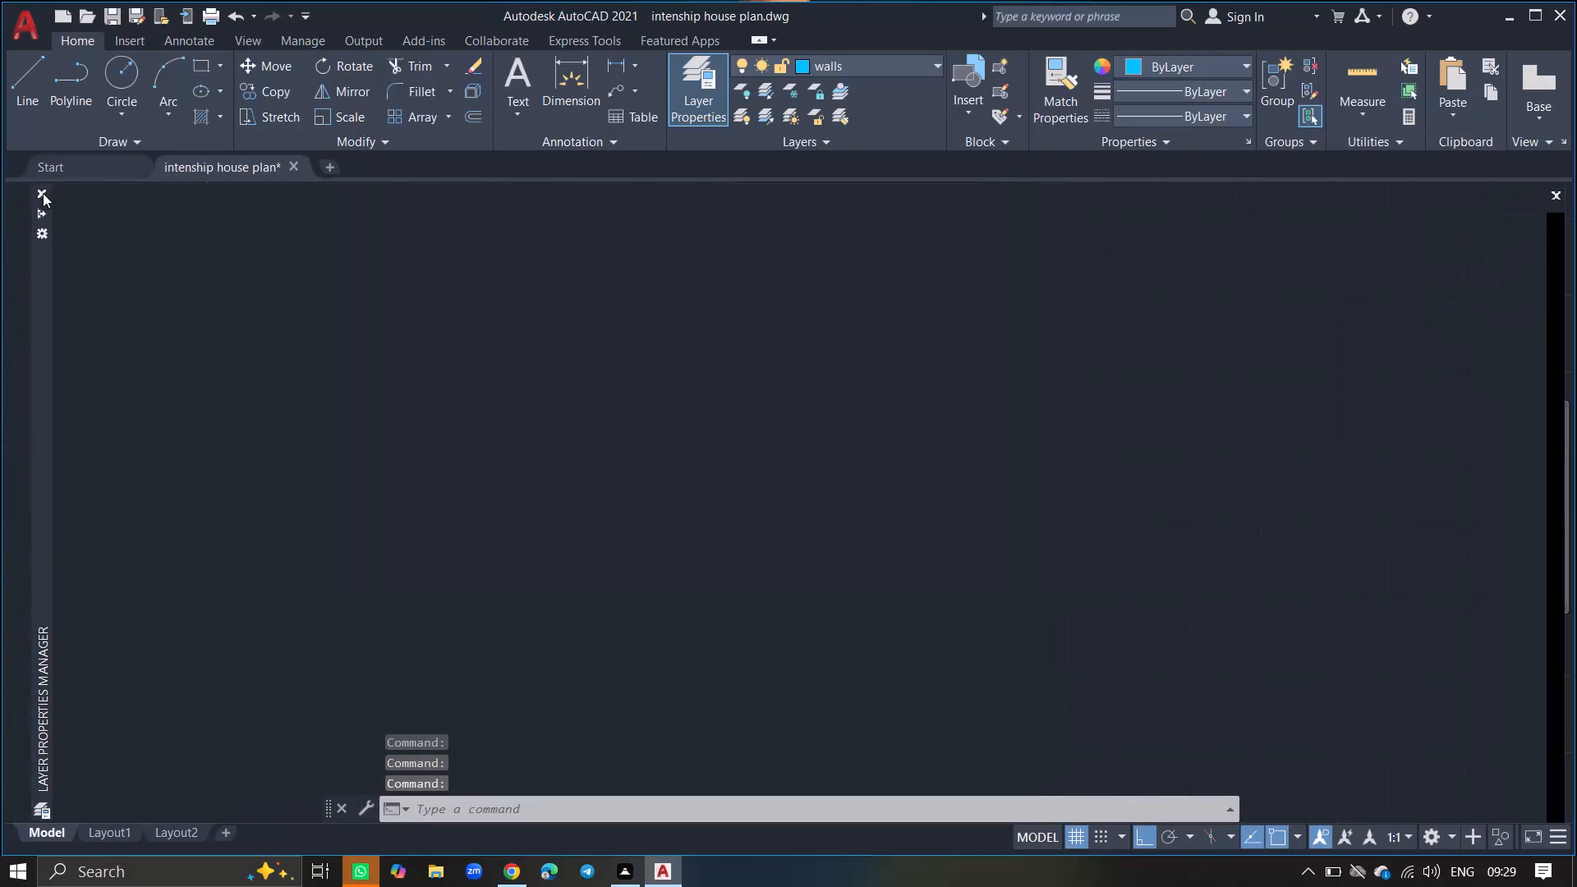
# Draw a straight line southward, length freehand, from the inner southern corner of the wall stub west of the iron shutter.
pyautogui.keyDown('ctrl'); pyautogui.scroll(-4, 231, 279); pyautogui.keyUp('ctrl')
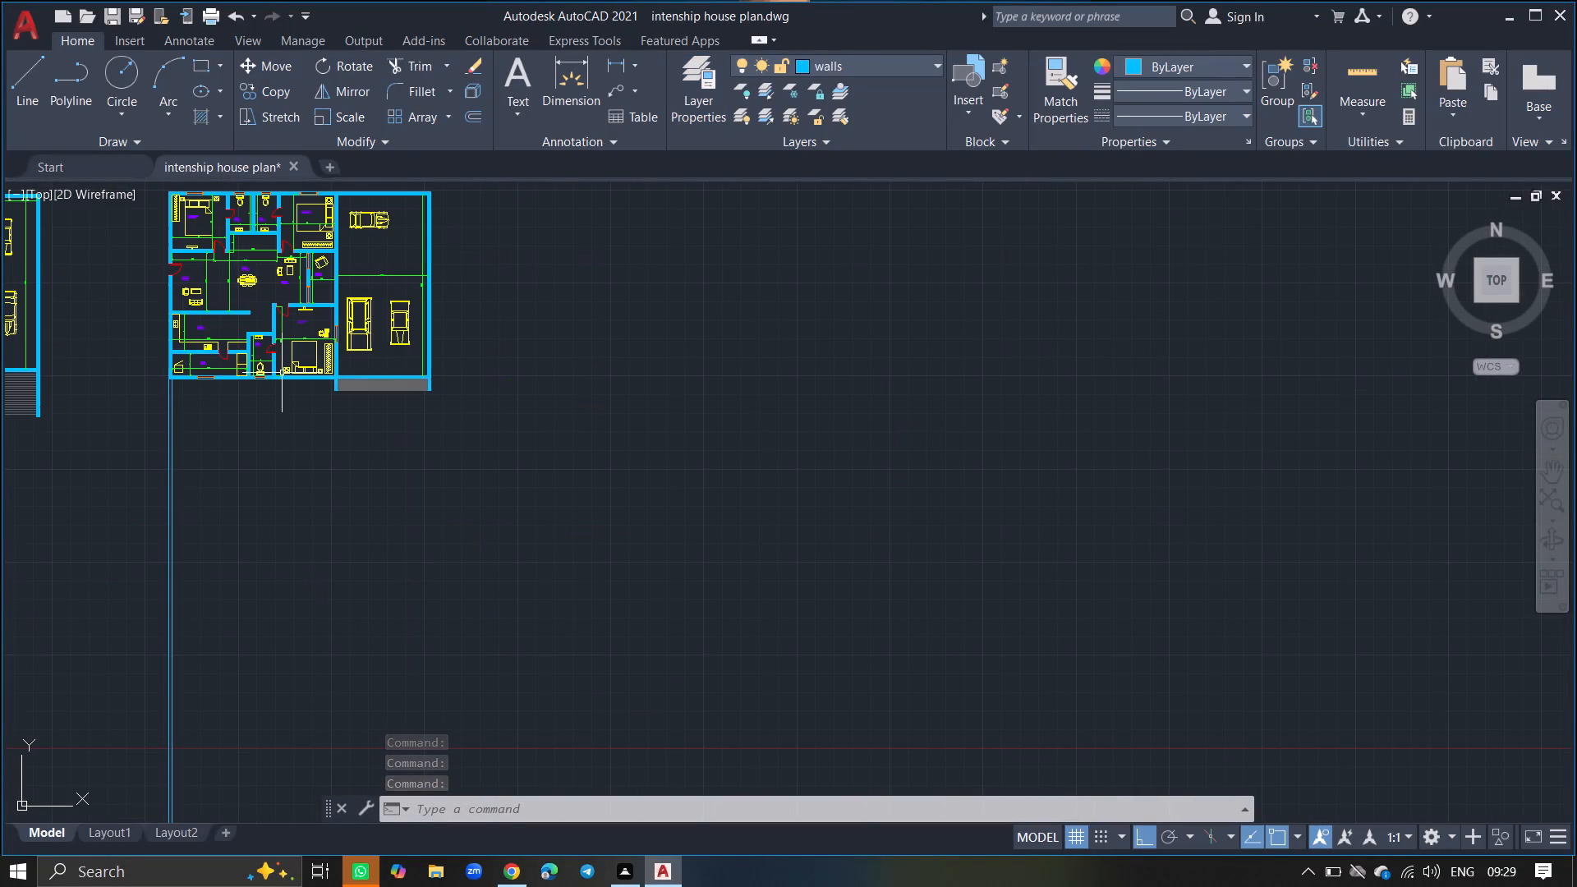
pyautogui.keyDown('ctrl'); pyautogui.scroll(4, 331, 408); pyautogui.keyUp('ctrl')
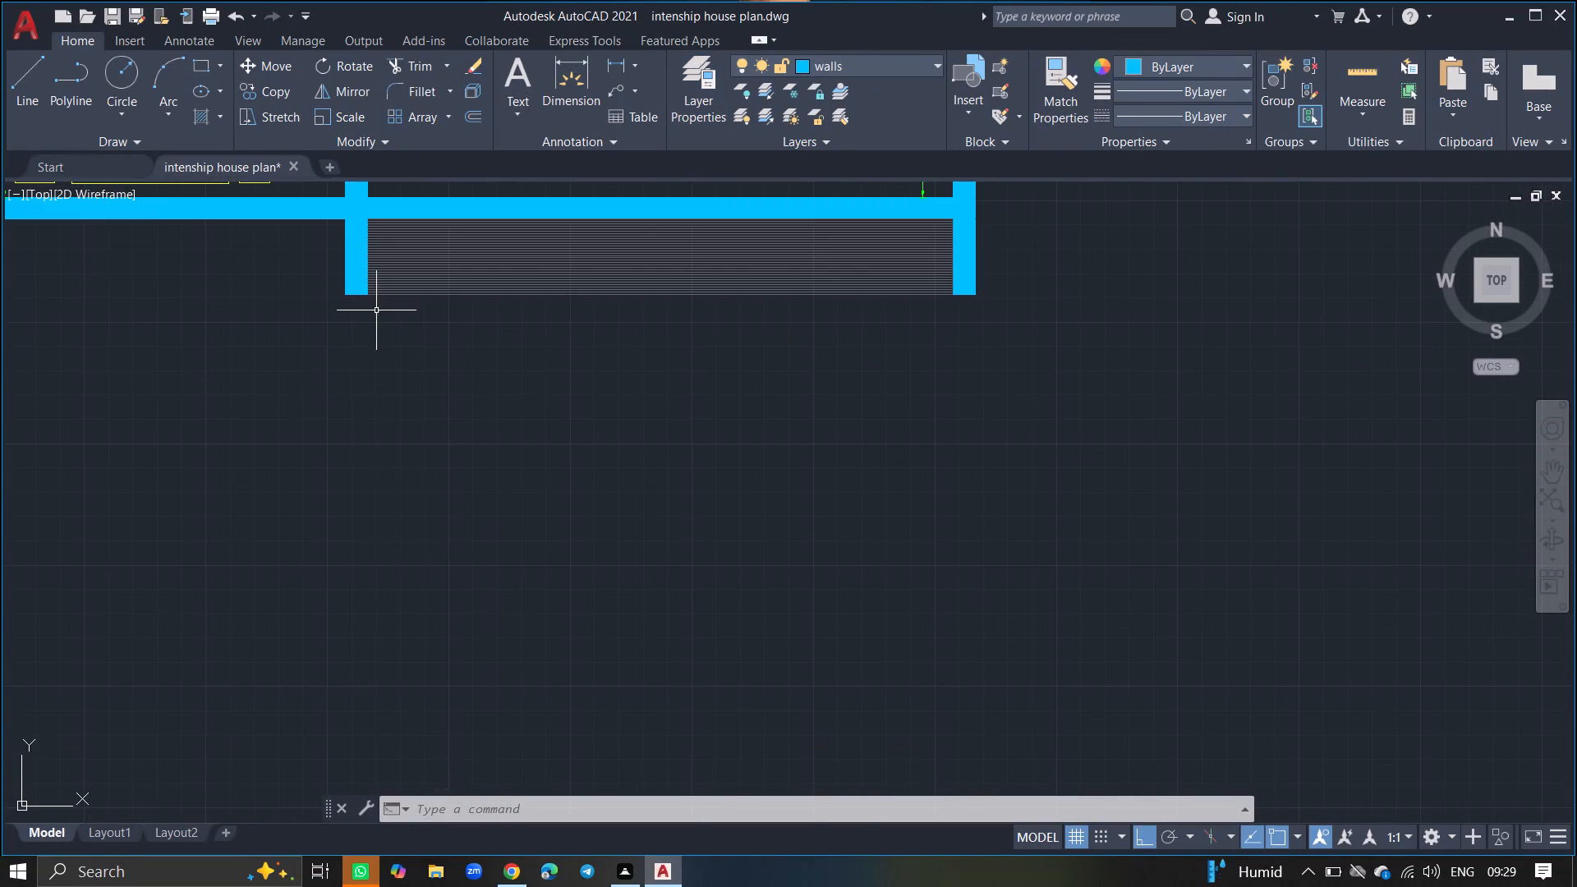
pyautogui.press('l')
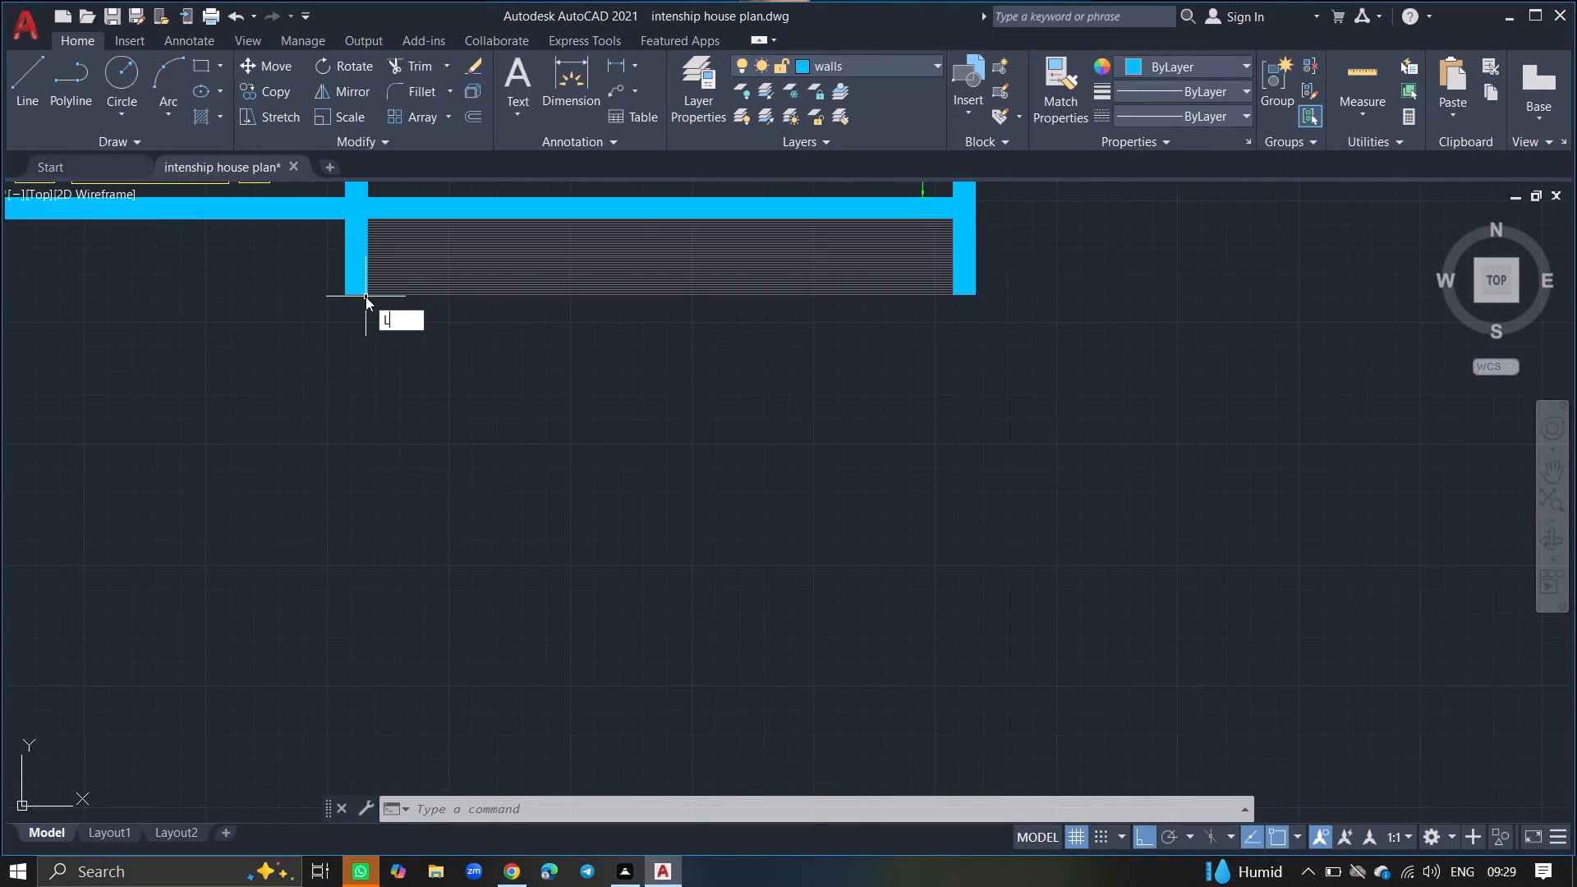
pyautogui.press('Return')
pyautogui.click(366, 296)
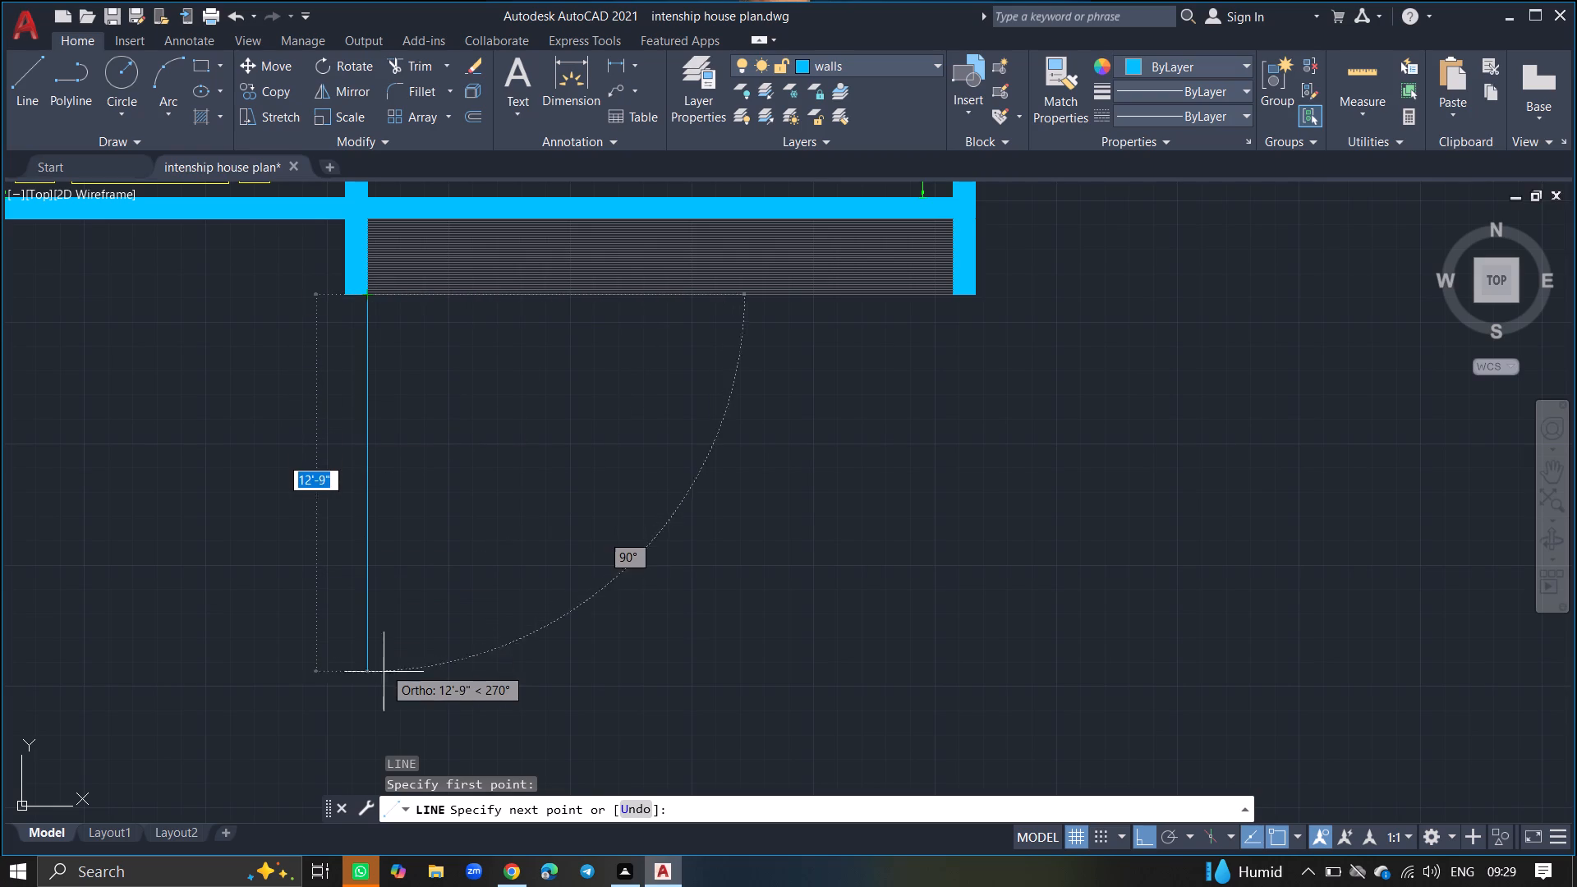
pyautogui.click(386, 715)
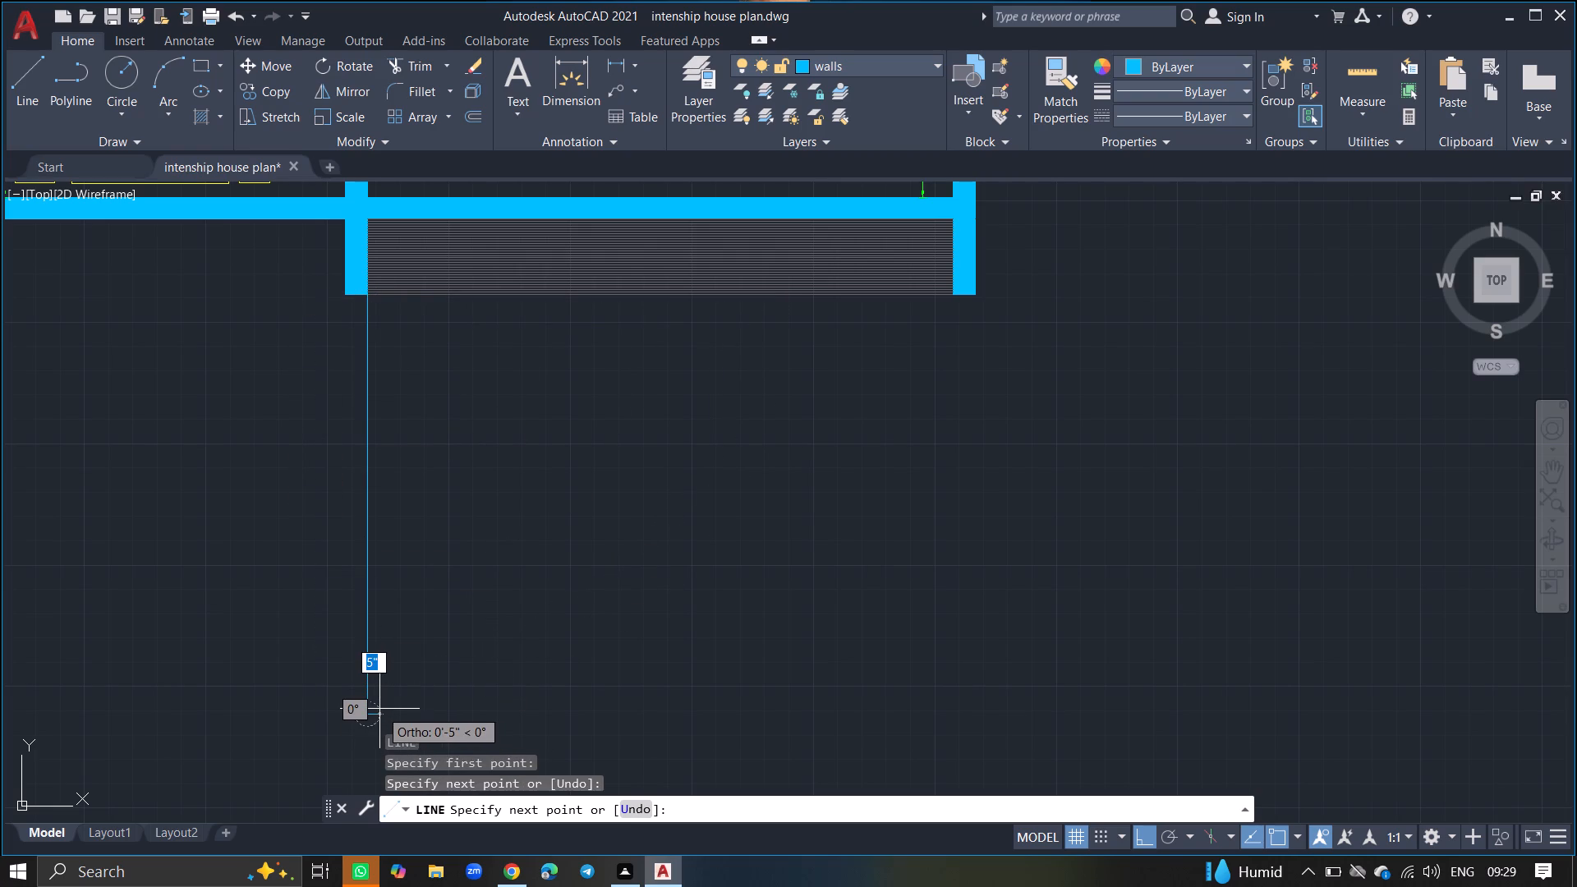
pyautogui.press('Return')
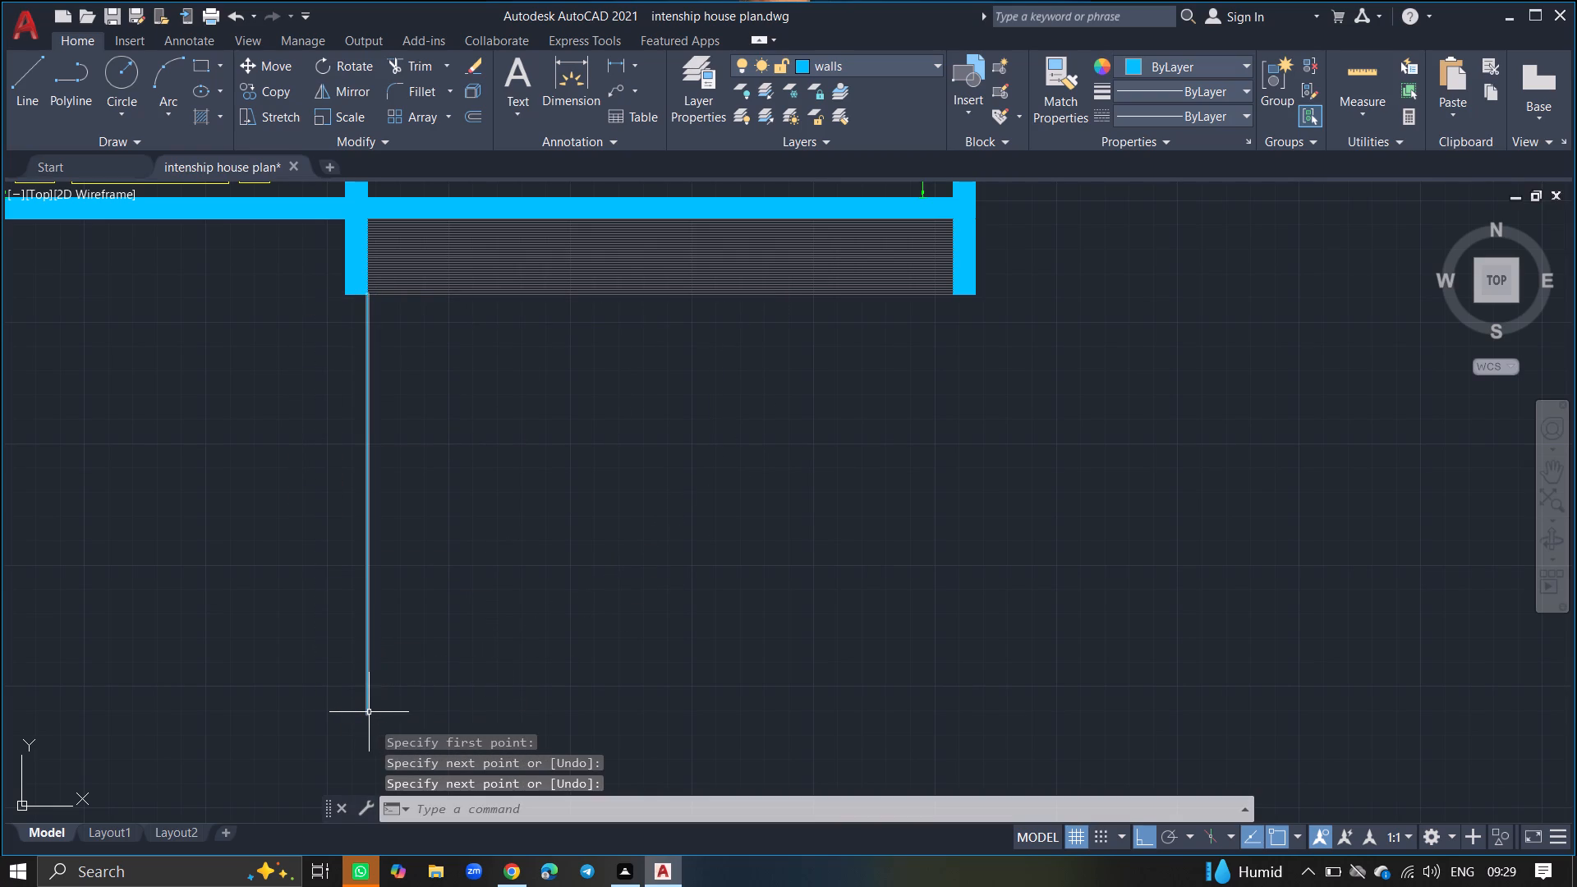
pyautogui.click(369, 713)
pyautogui.press('Escape')
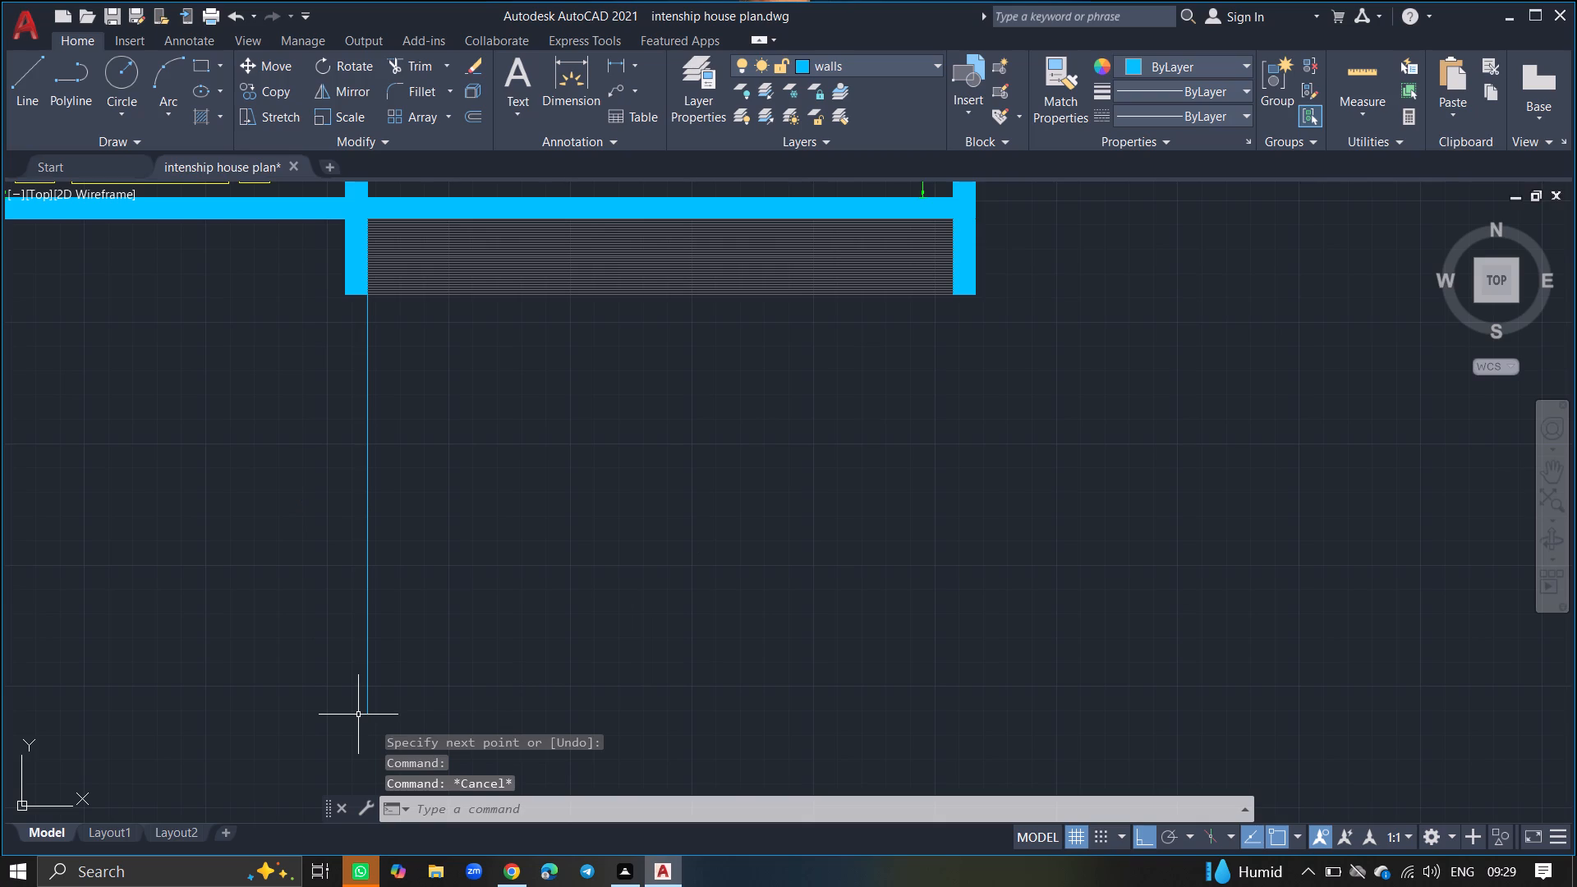
# Offset the new vertical line 9" to the west to form the second face of the wall.
pyautogui.write('OFF')
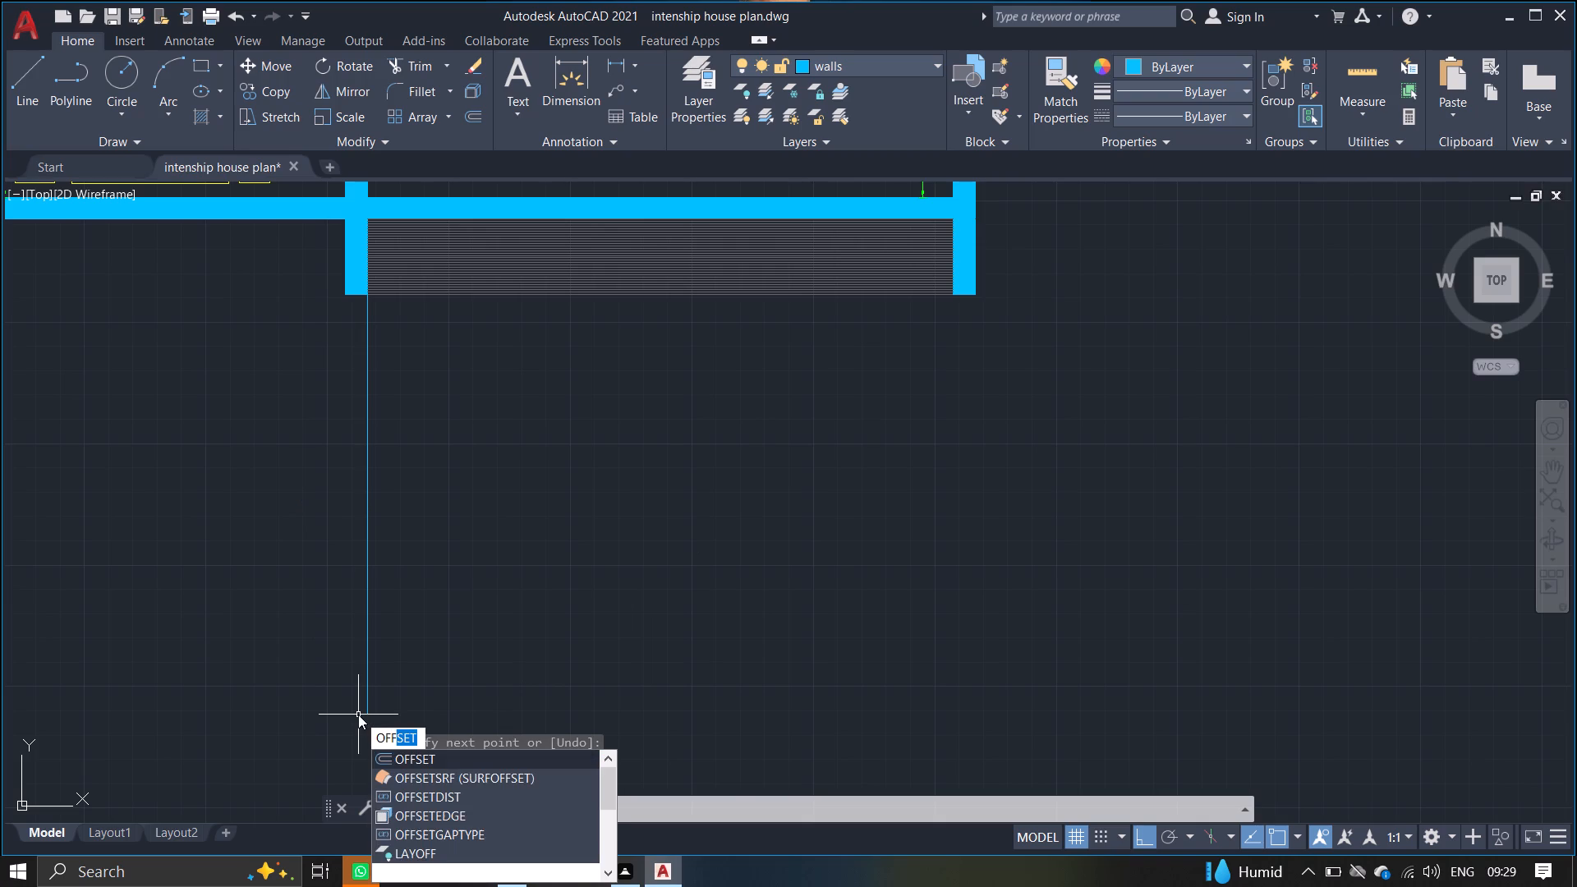
pyautogui.write('SE')
pyautogui.press('t')
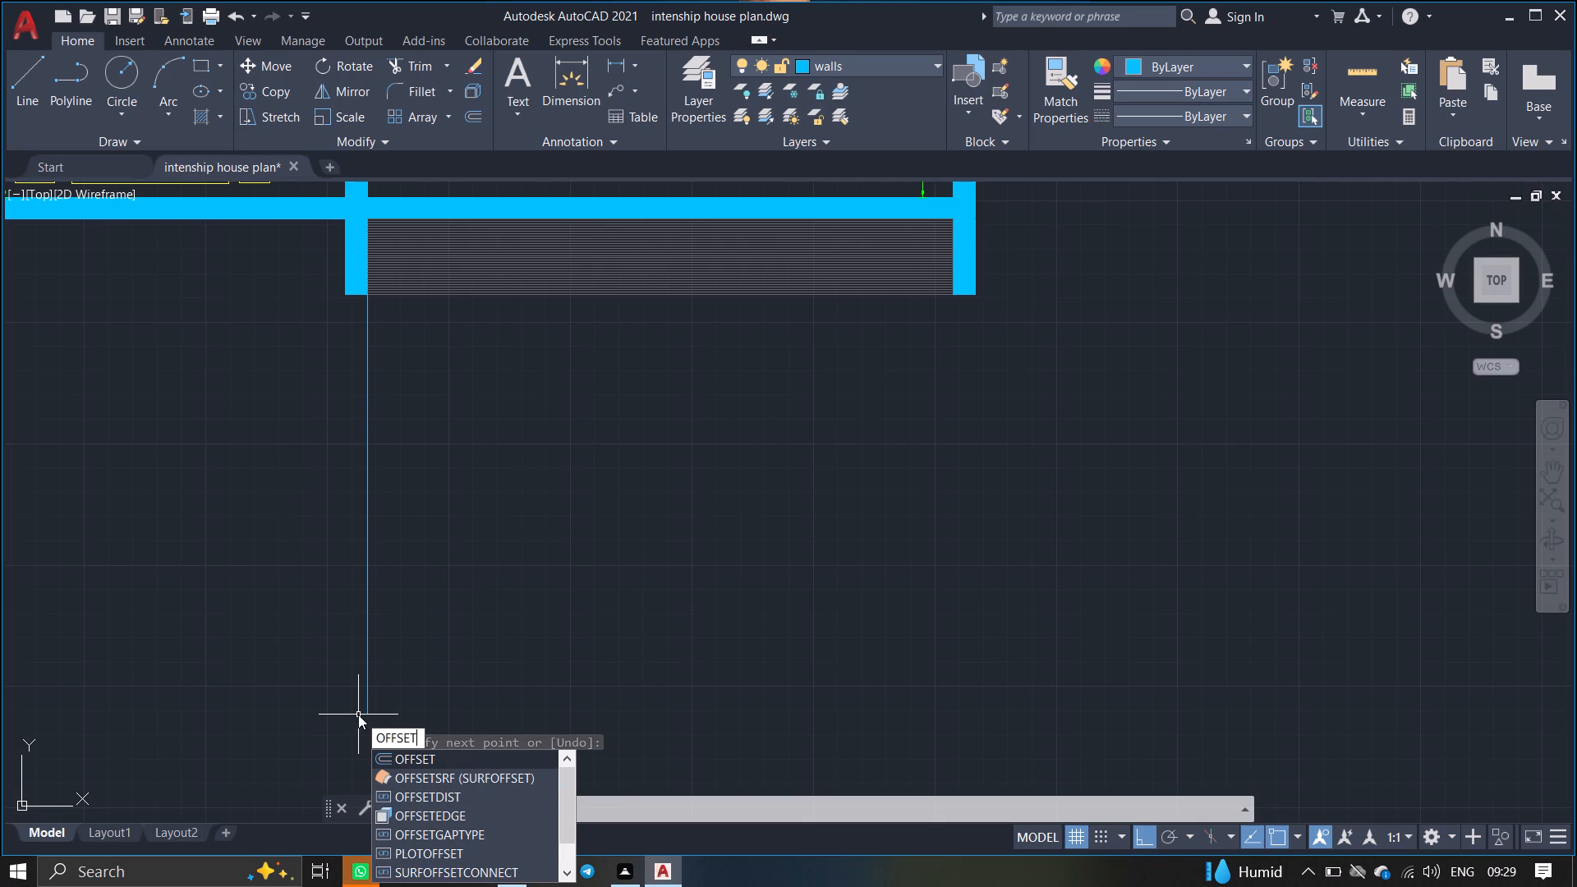
pyautogui.press('Return')
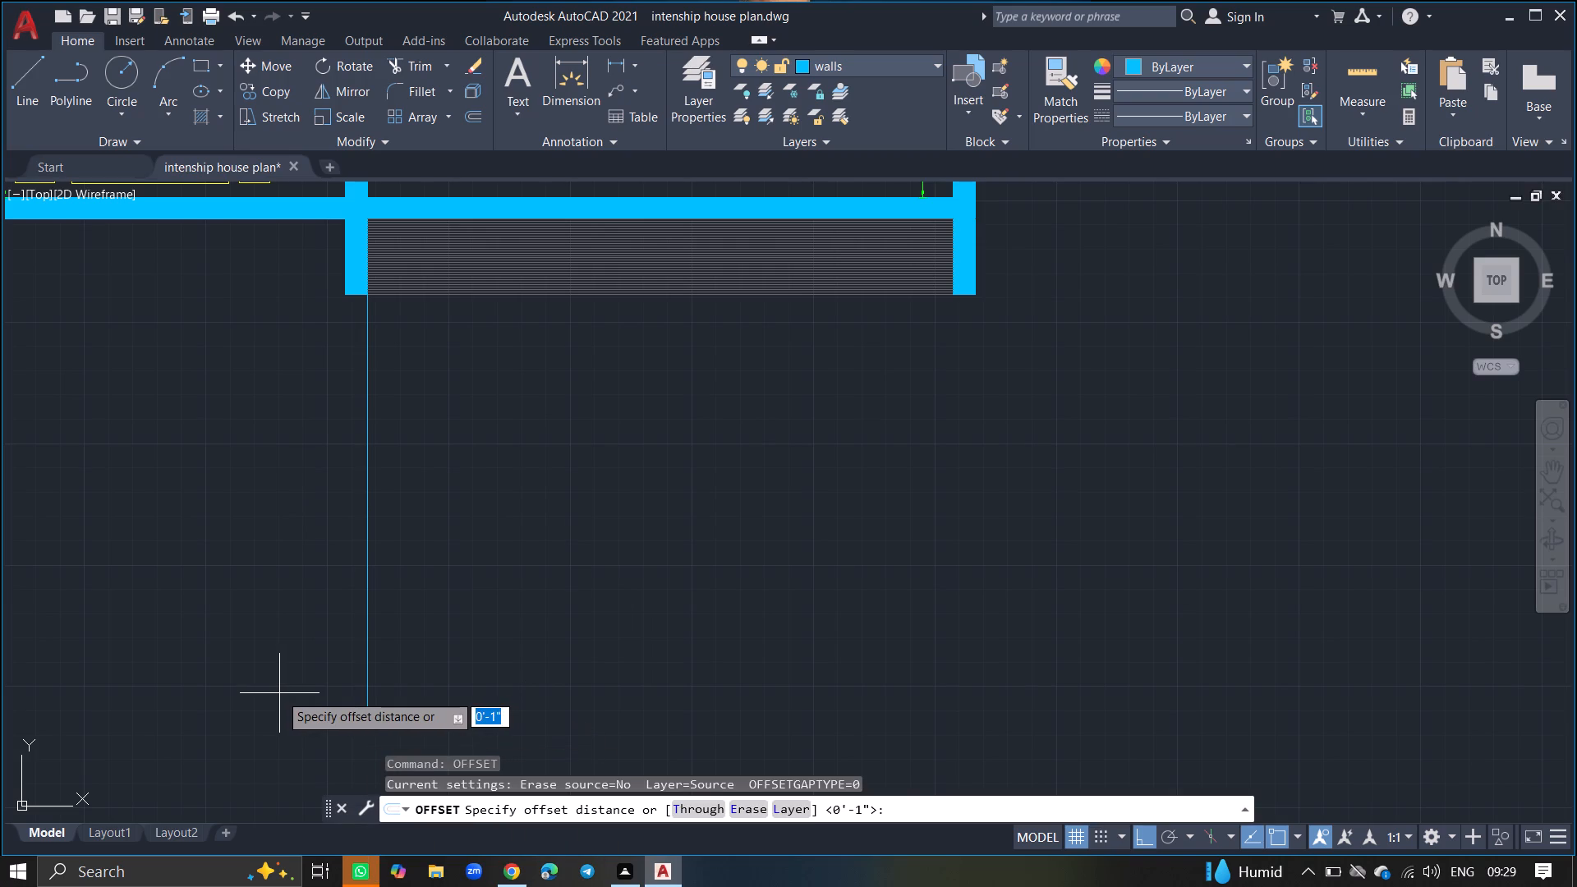
pyautogui.write('9"')
pyautogui.press('Return')
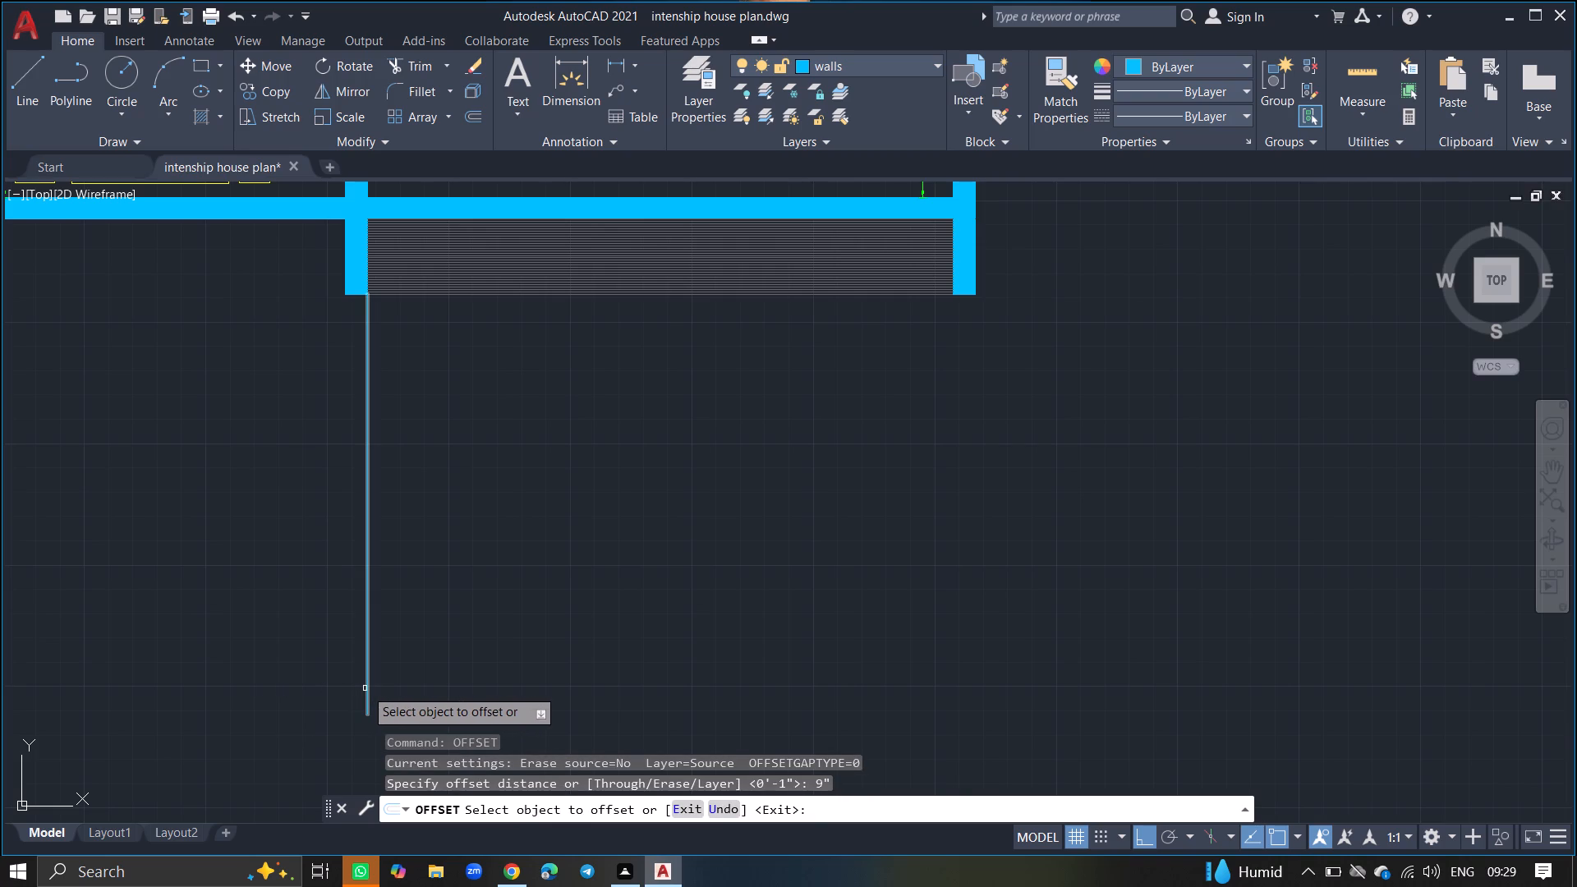
pyautogui.click(365, 688)
pyautogui.click(278, 681)
pyautogui.keyDown('ctrl'); pyautogui.scroll(-3, 278, 681); pyautogui.keyUp('ctrl')
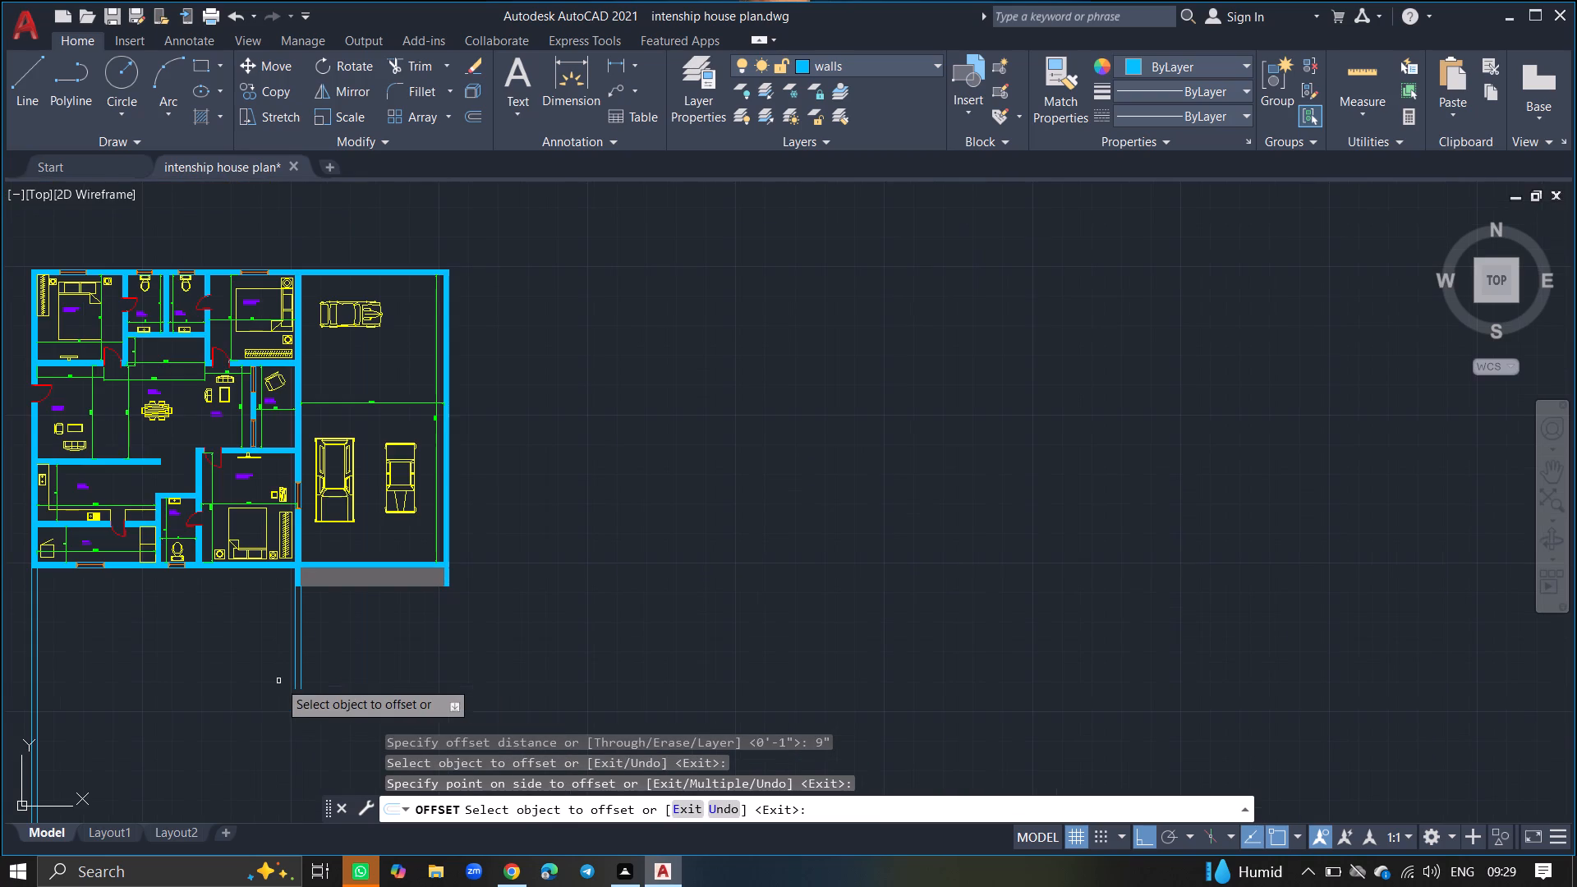
pyautogui.press('Return')
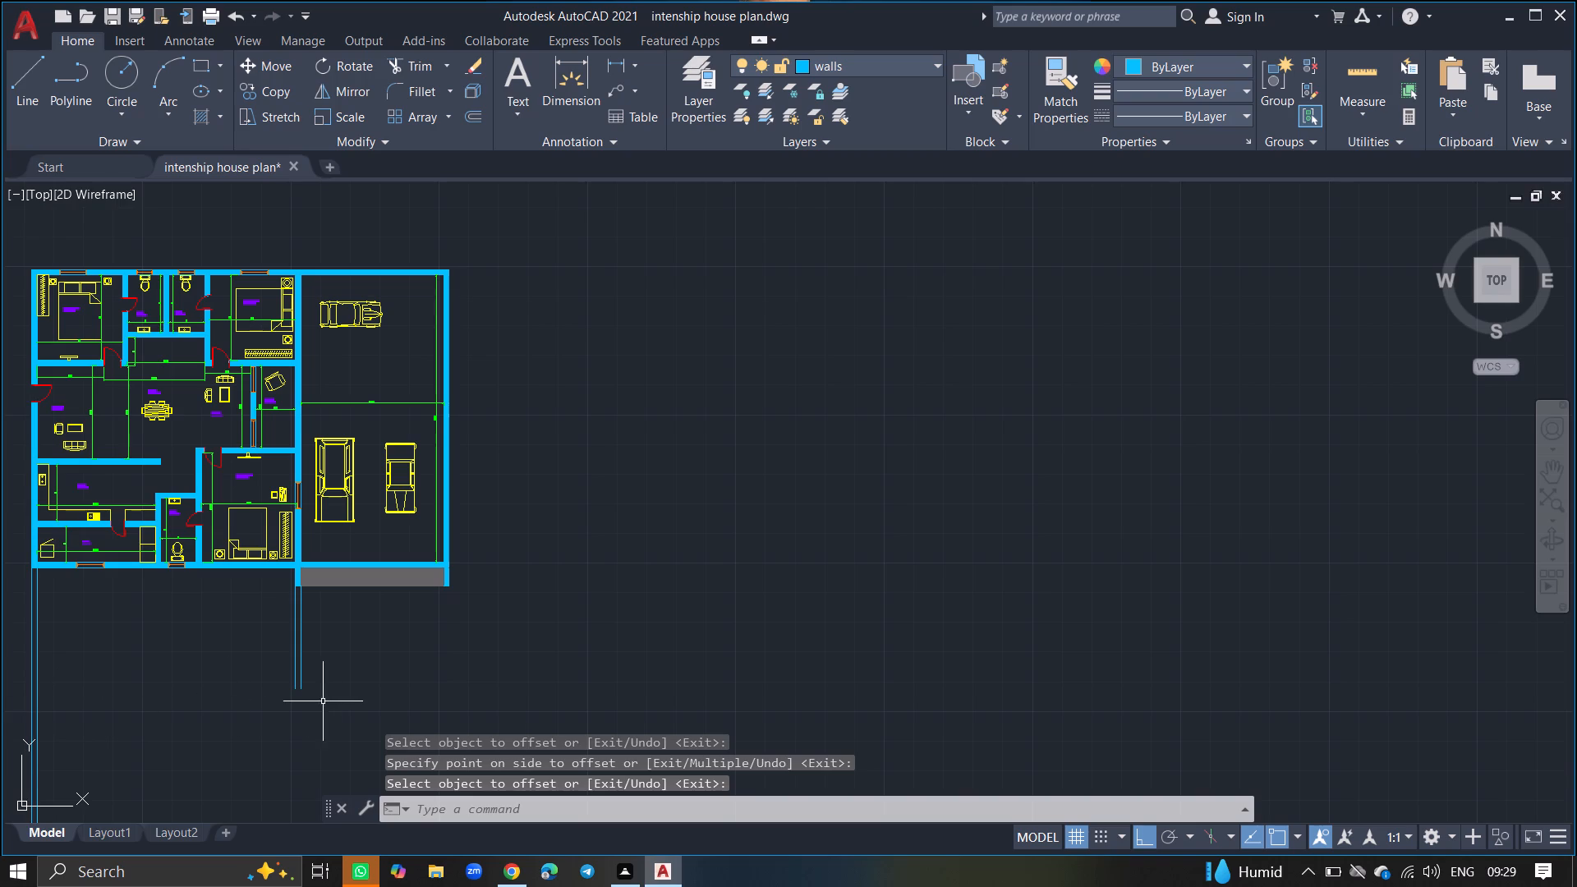
# Close the southern end of the two parallel wall lines with a short horizontal line.
pyautogui.keyDown('ctrl'); pyautogui.scroll(3, 283, 695); pyautogui.keyUp('ctrl')
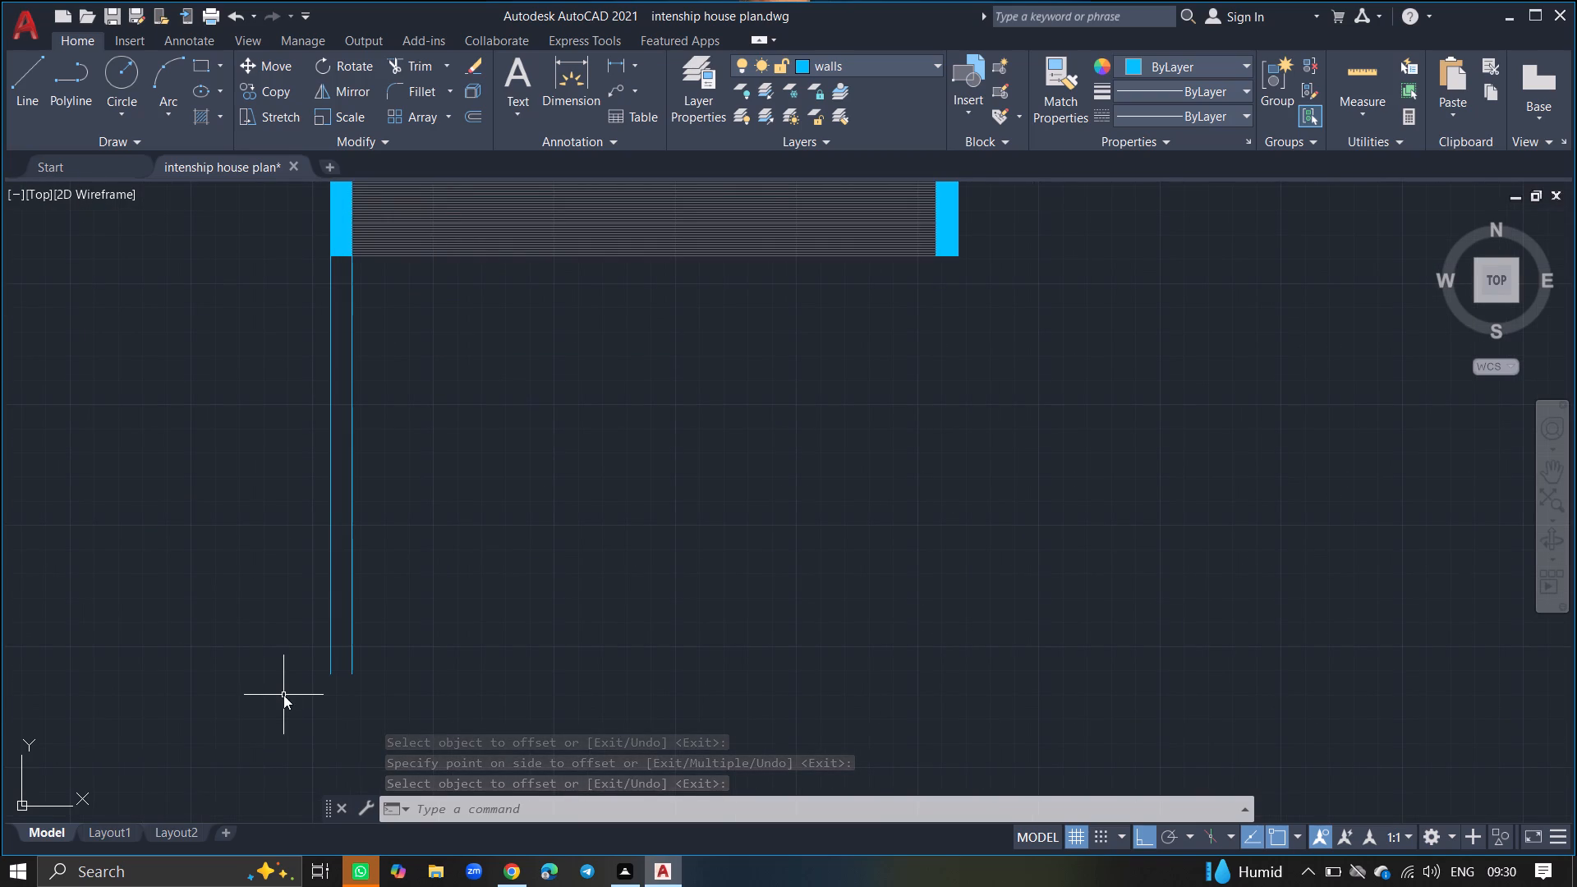
pyautogui.press('l')
pyautogui.press('Return')
pyautogui.moveTo(352, 671); pyautogui.dragTo(335, 673)
pyautogui.click(335, 673)
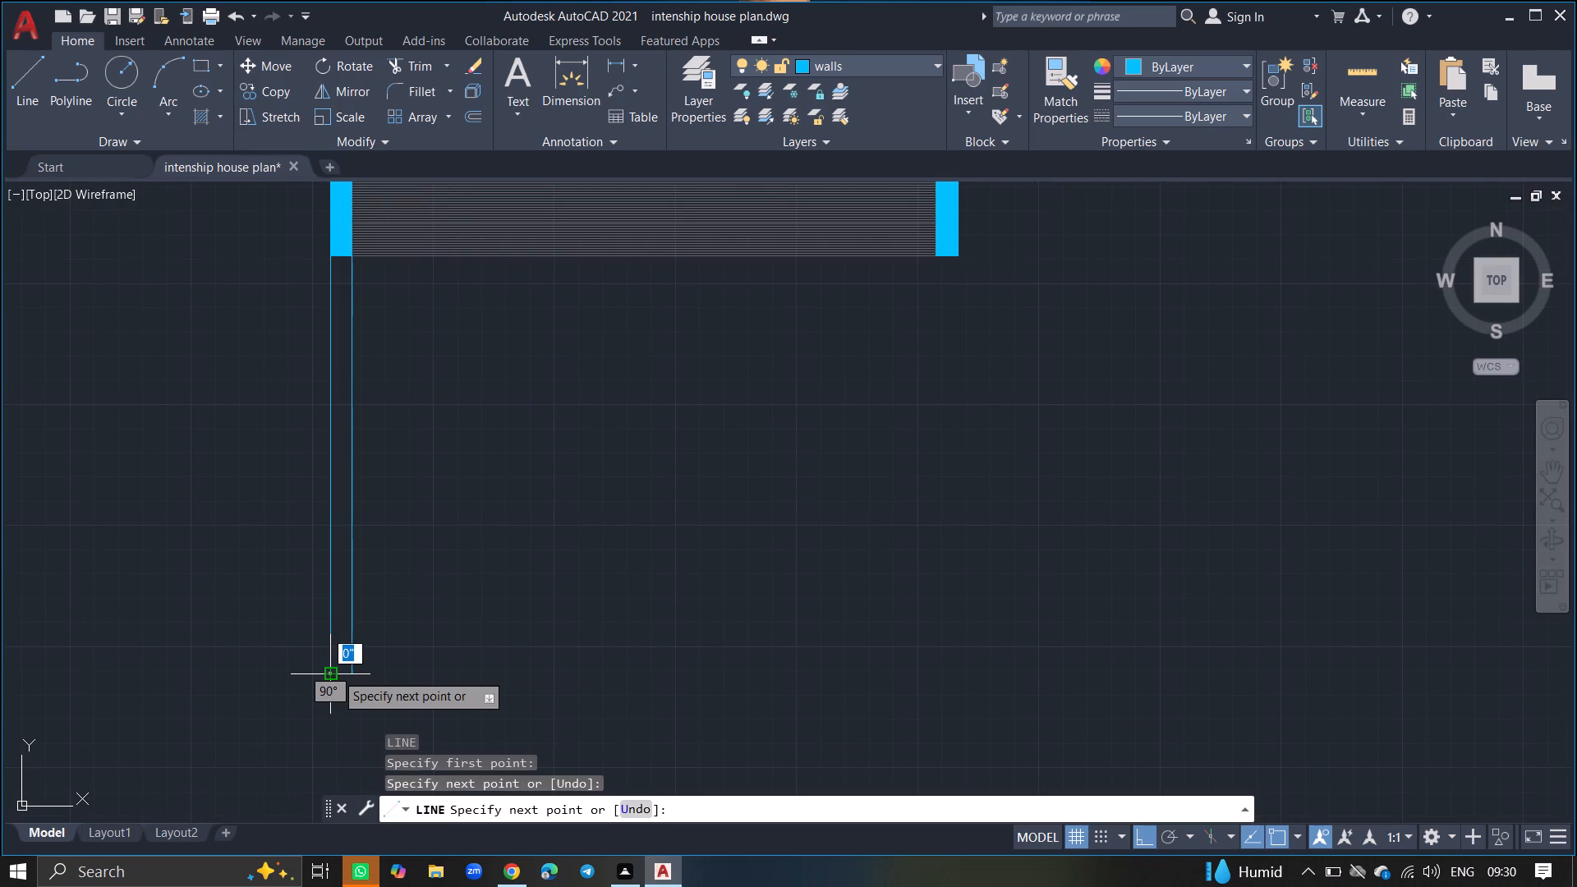
pyautogui.press('Return')
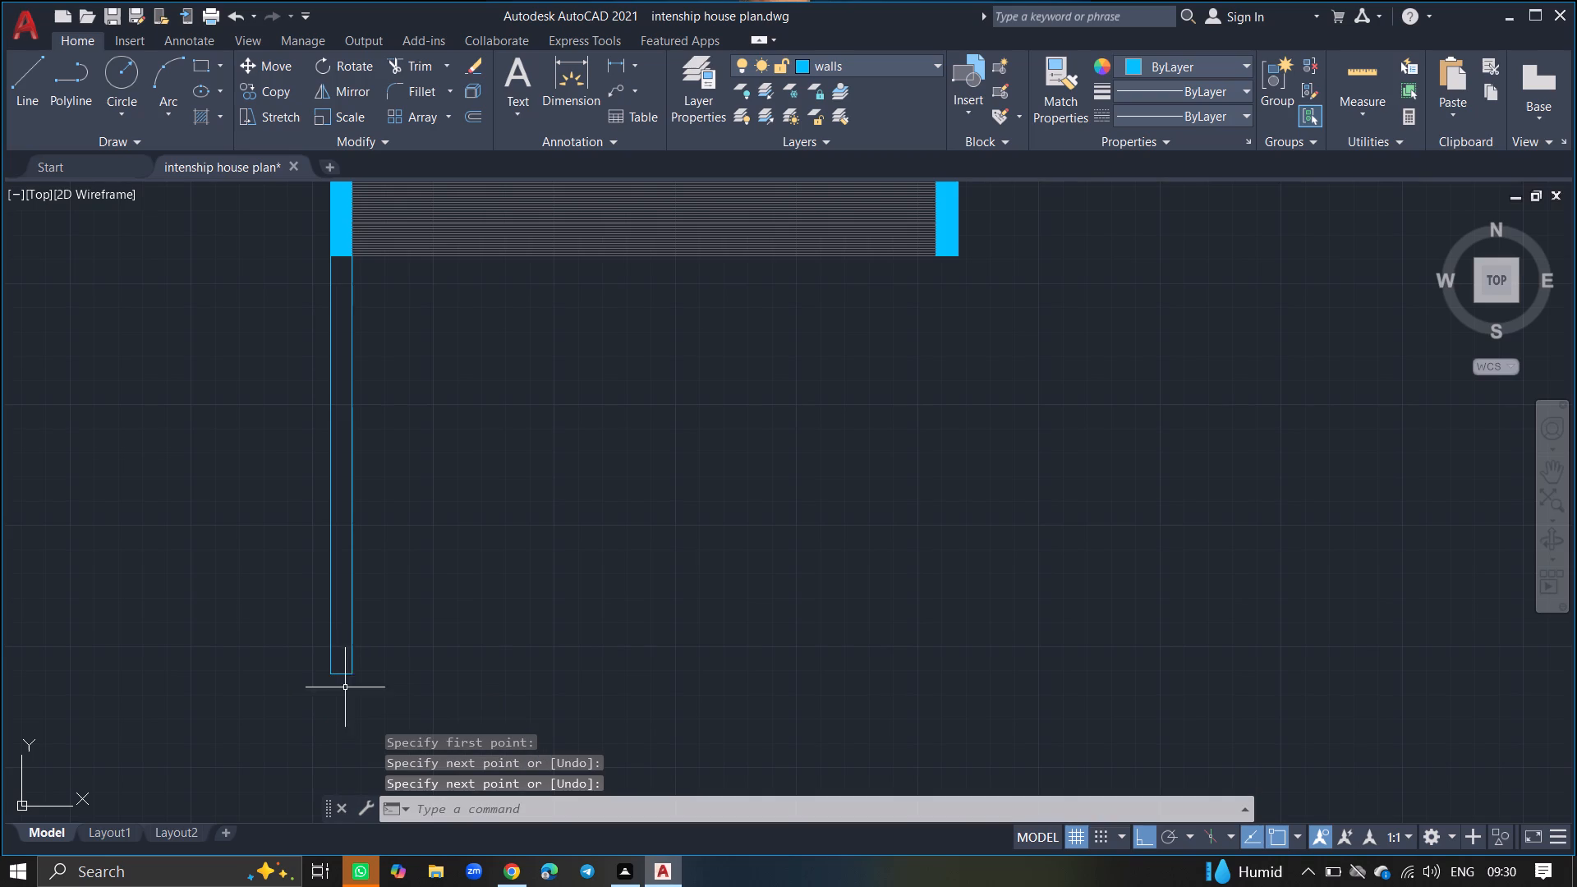
# Extend the short closing line westward across to the outer of the two long vertical lines below the house's west wall.
pyautogui.write('EXT')
pyautogui.press('e')
pyautogui.write('ND')
pyautogui.press('Return')
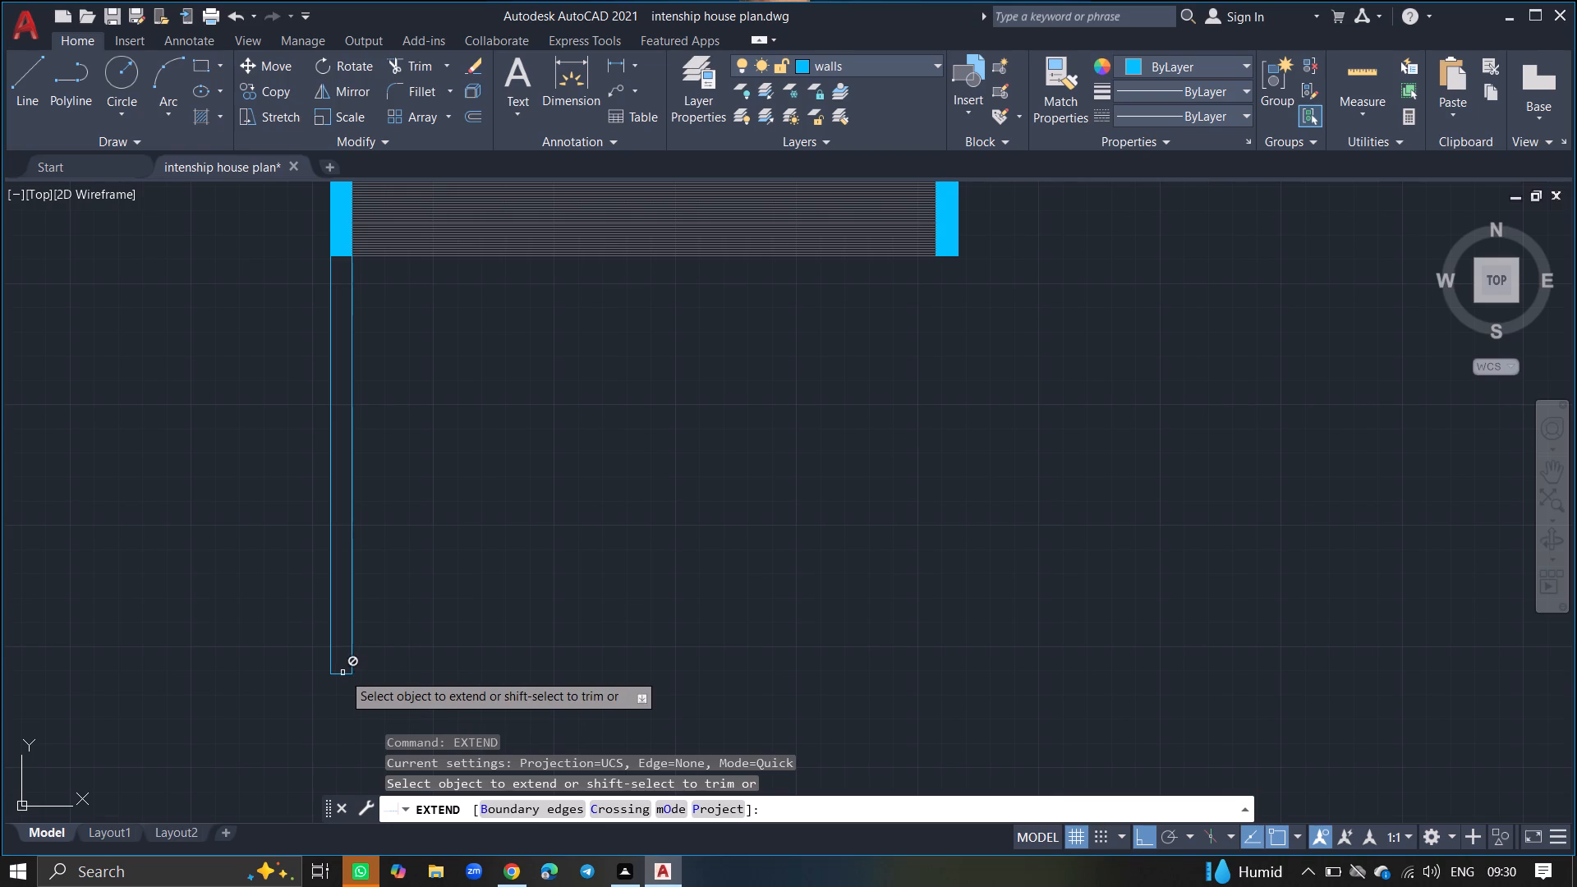
pyautogui.keyDown('ctrl'); pyautogui.scroll(4, 336, 673); pyautogui.keyUp('ctrl')
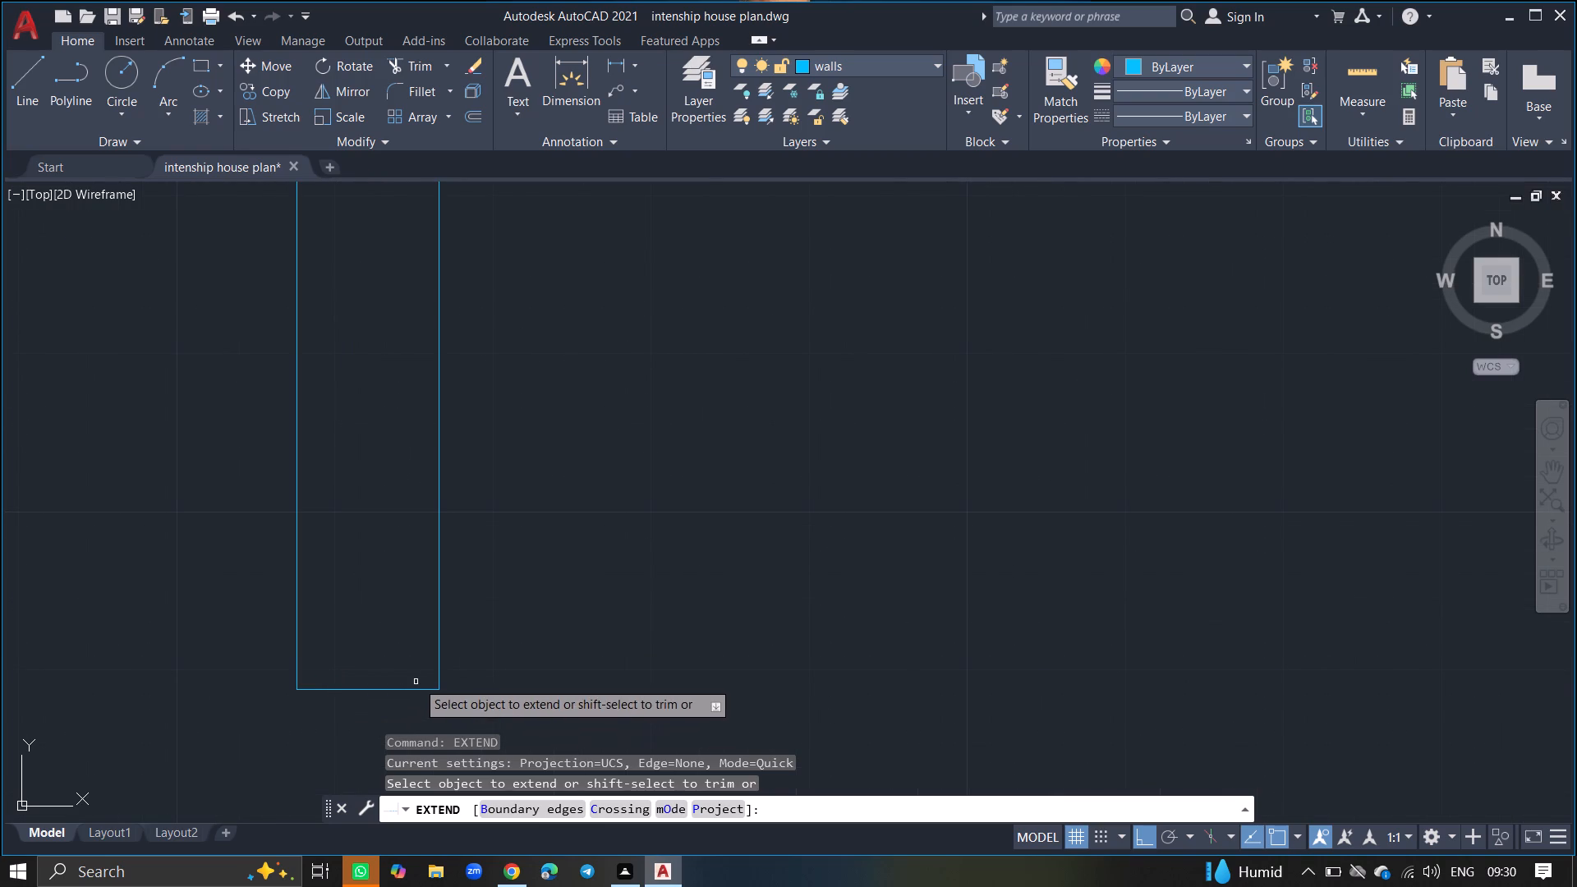
pyautogui.keyDown('ctrl'); pyautogui.scroll(-5, 421, 687); pyautogui.keyUp('ctrl')
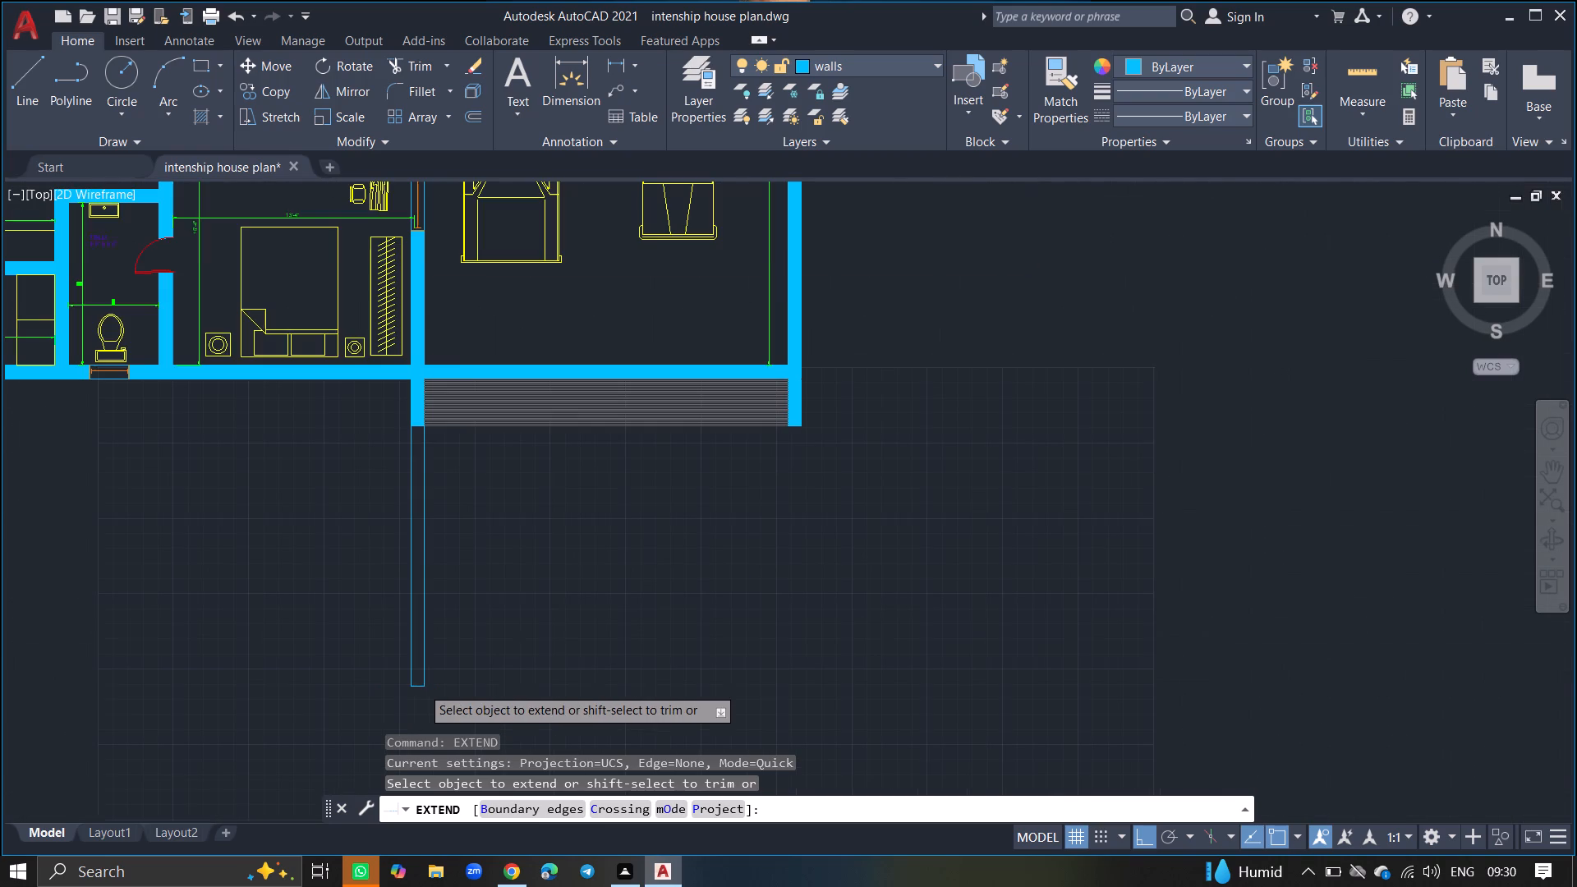
pyautogui.keyDown('ctrl'); pyautogui.scroll(-2, 414, 686); pyautogui.keyUp('ctrl')
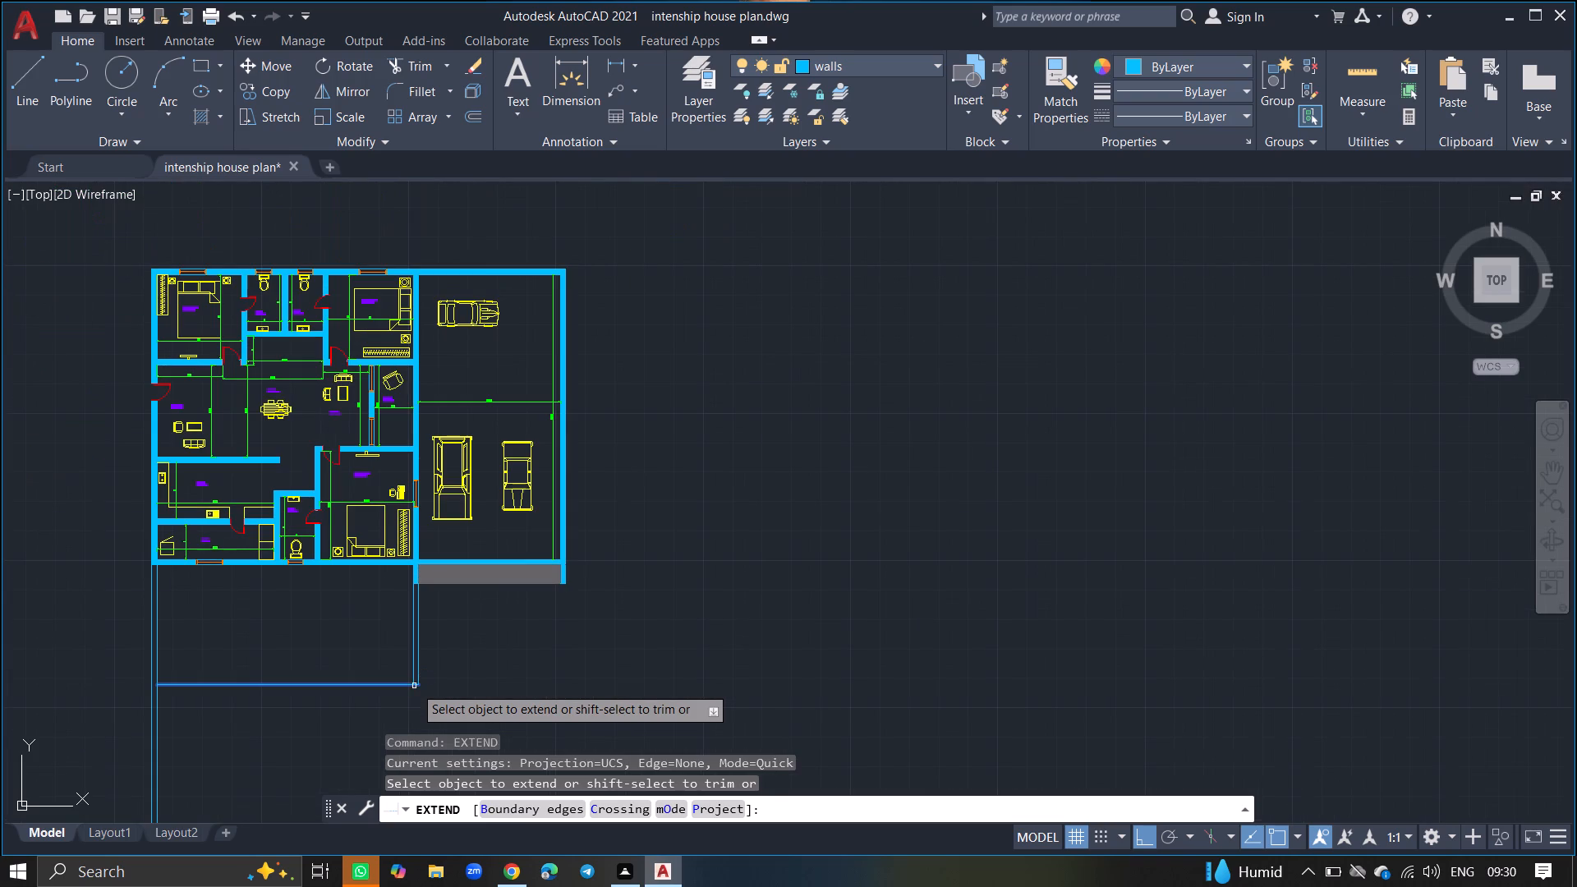
pyautogui.click(414, 686)
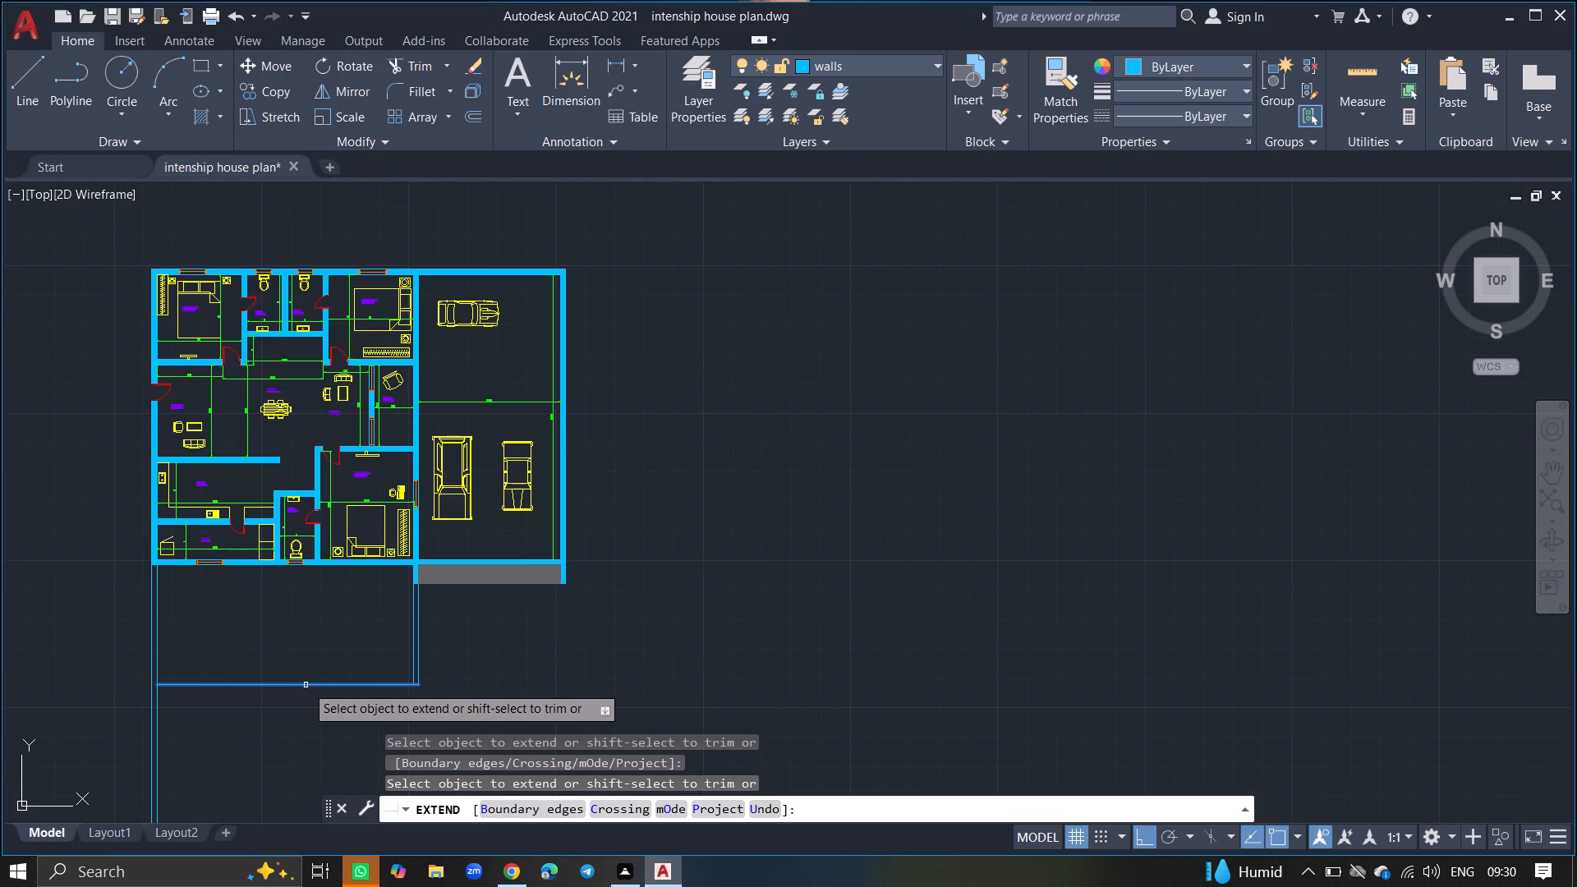
pyautogui.click(161, 687)
pyautogui.press('Return')
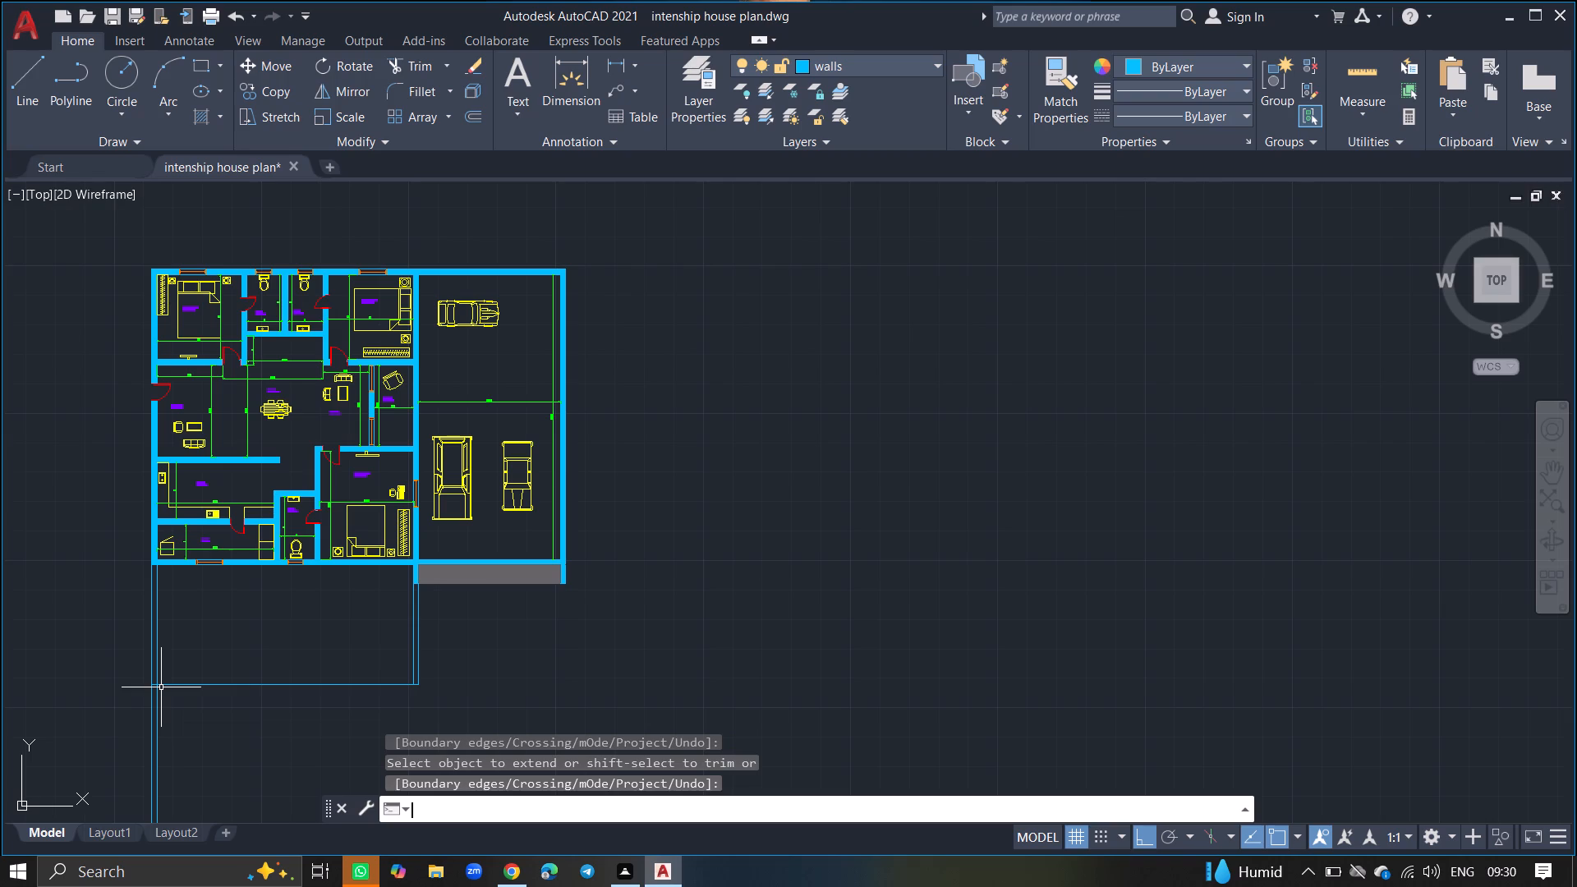
# Trim off both western vertical lines where they run south of the extended horizontal line.
pyautogui.keyDown('ctrl'); pyautogui.scroll(2, 157, 742); pyautogui.keyUp('ctrl')
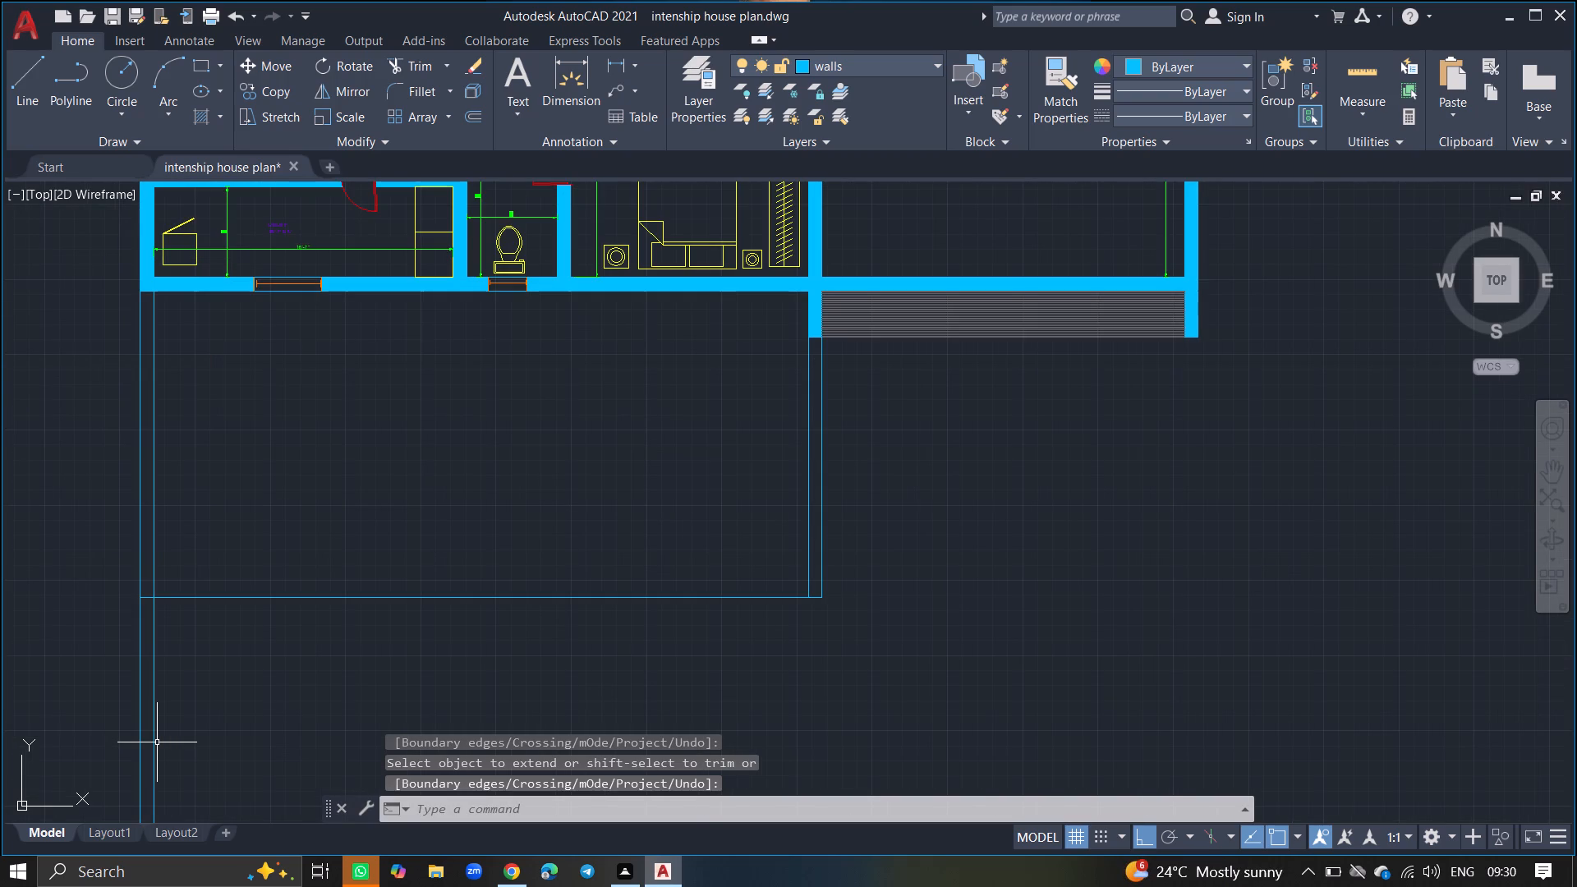
pyautogui.write('TRIM')
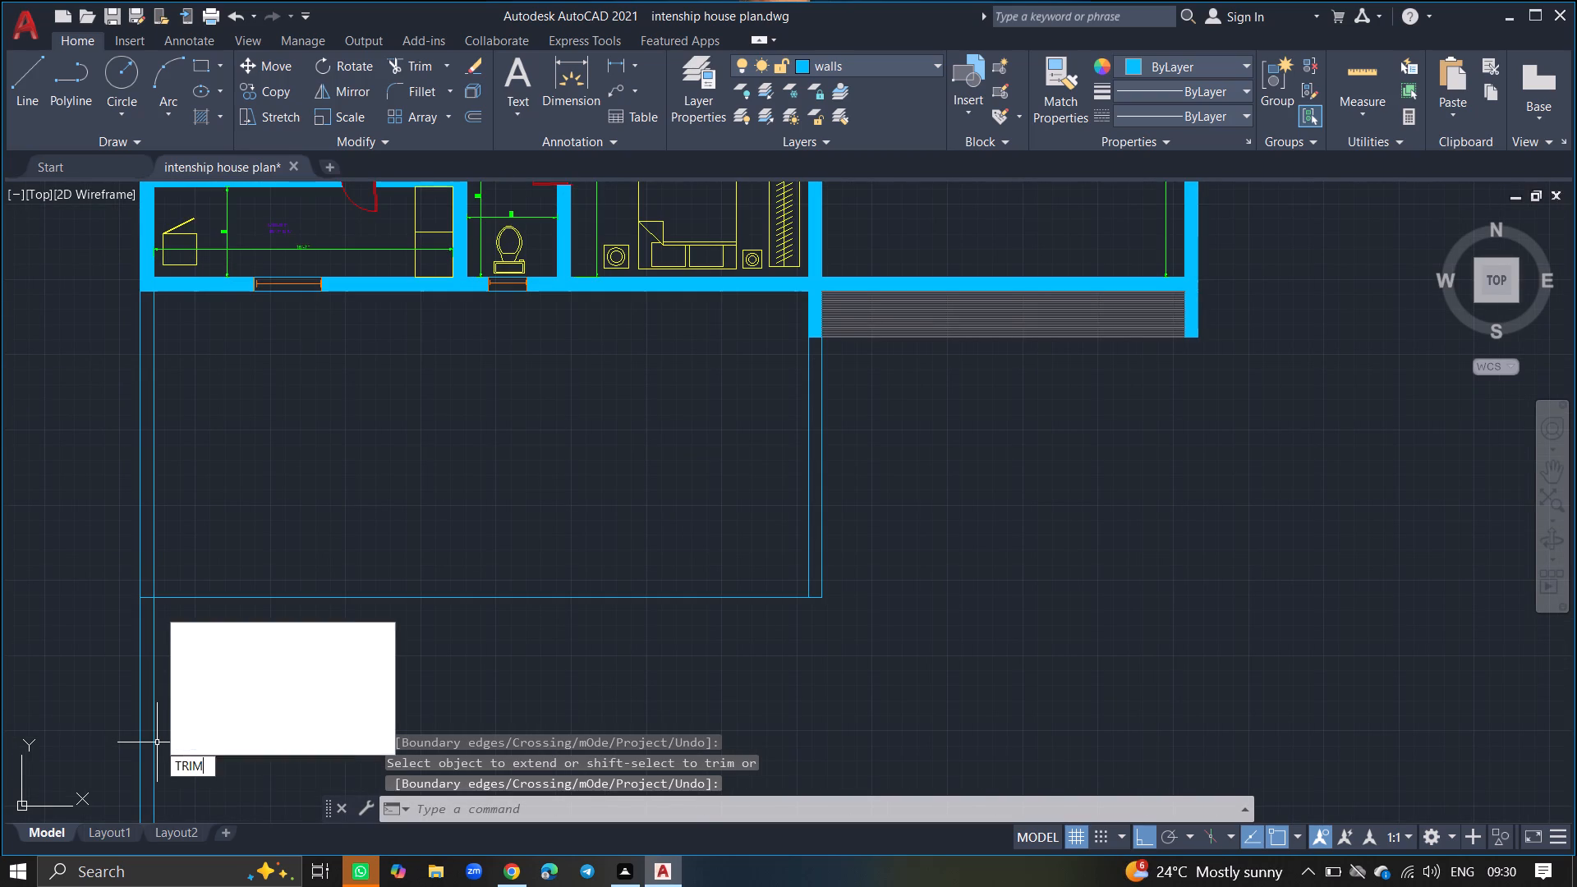
pyautogui.press('Return')
pyautogui.click(154, 742)
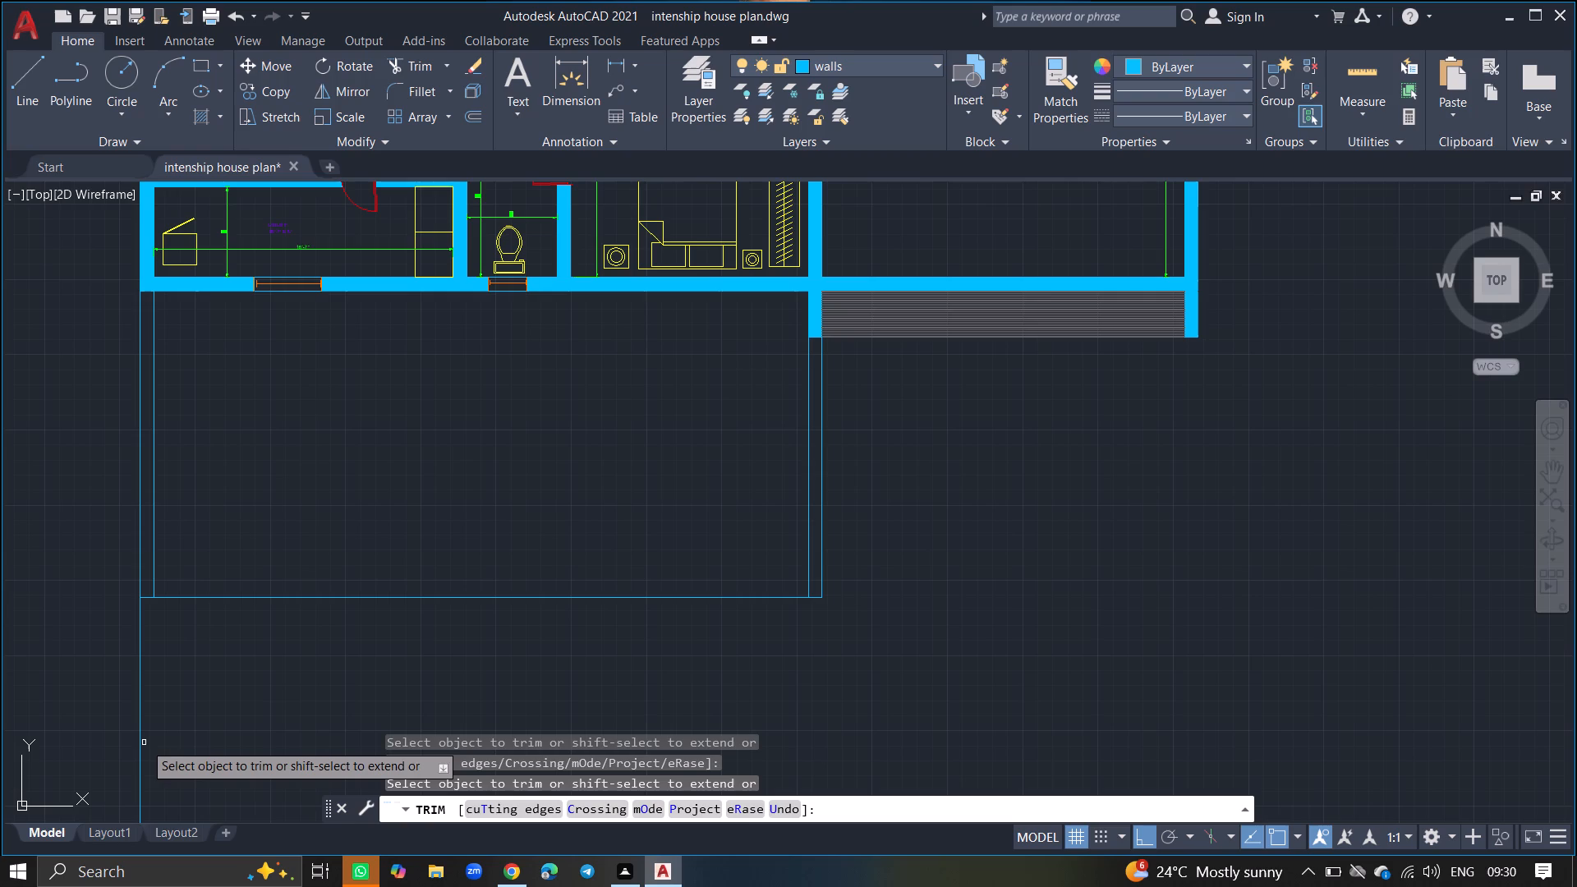
pyautogui.click(142, 735)
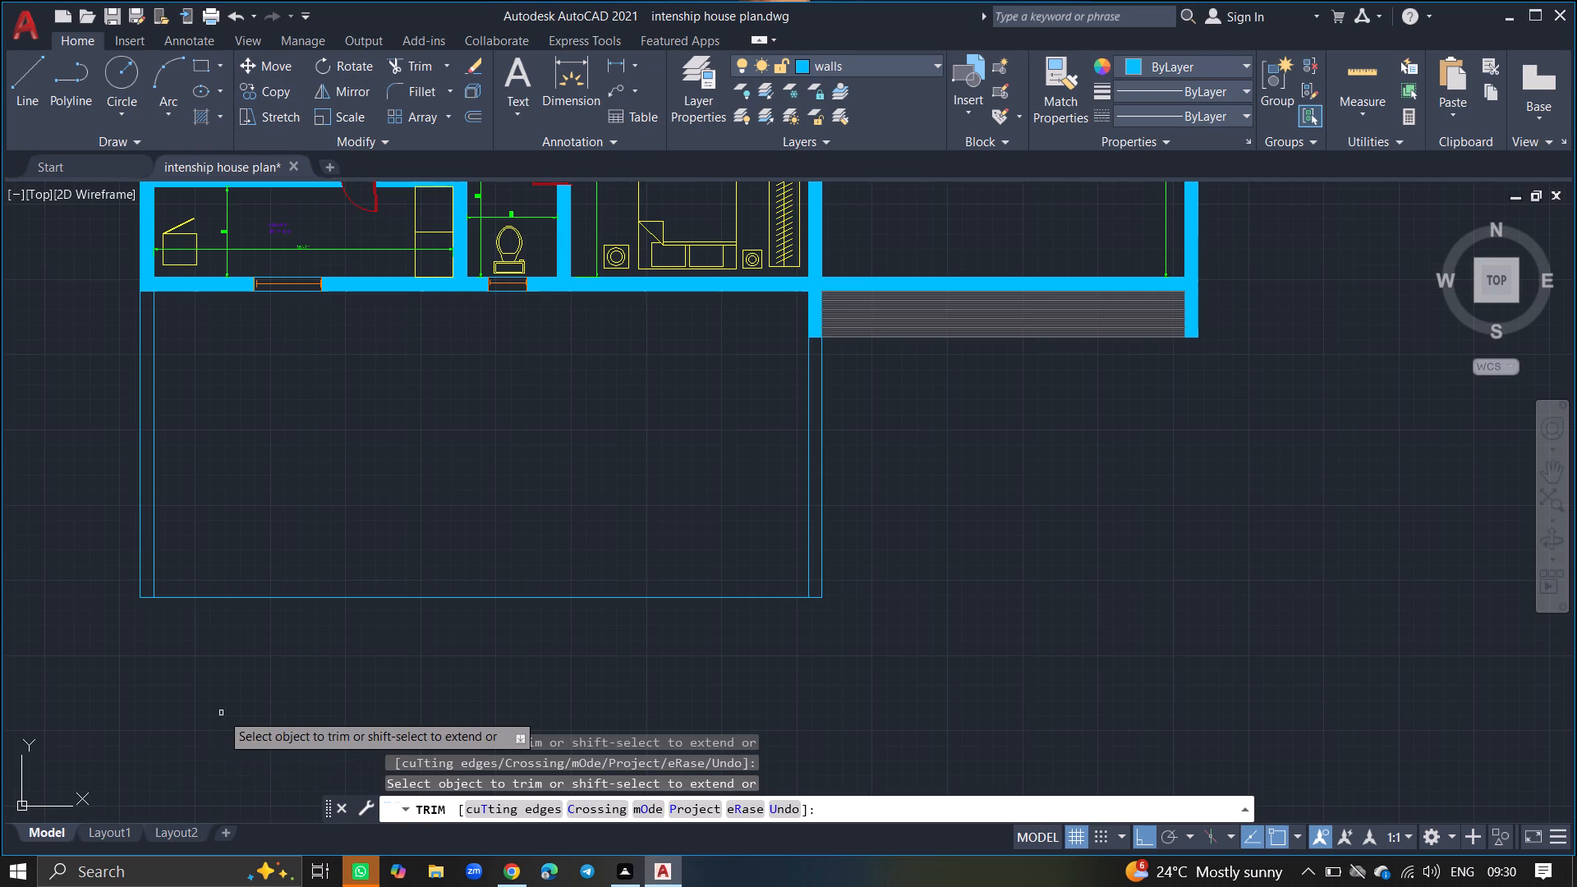
pyautogui.press('Return')
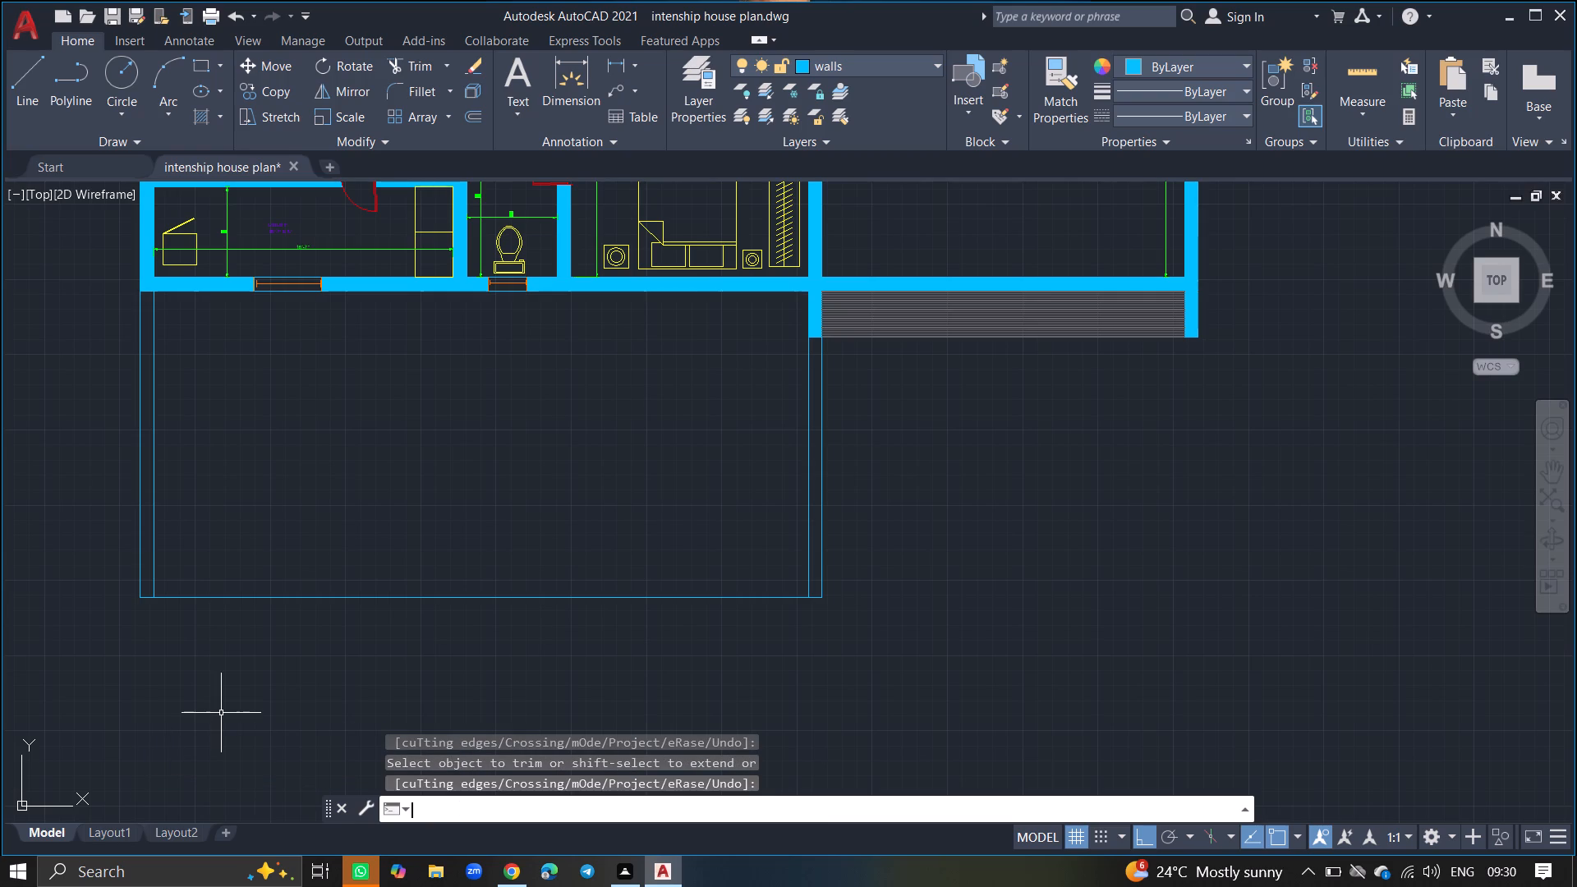
# Fill the west and east walls of the enclosed area south of the house with solid hatch.
pyautogui.write('HATCH')
pyautogui.press('Return')
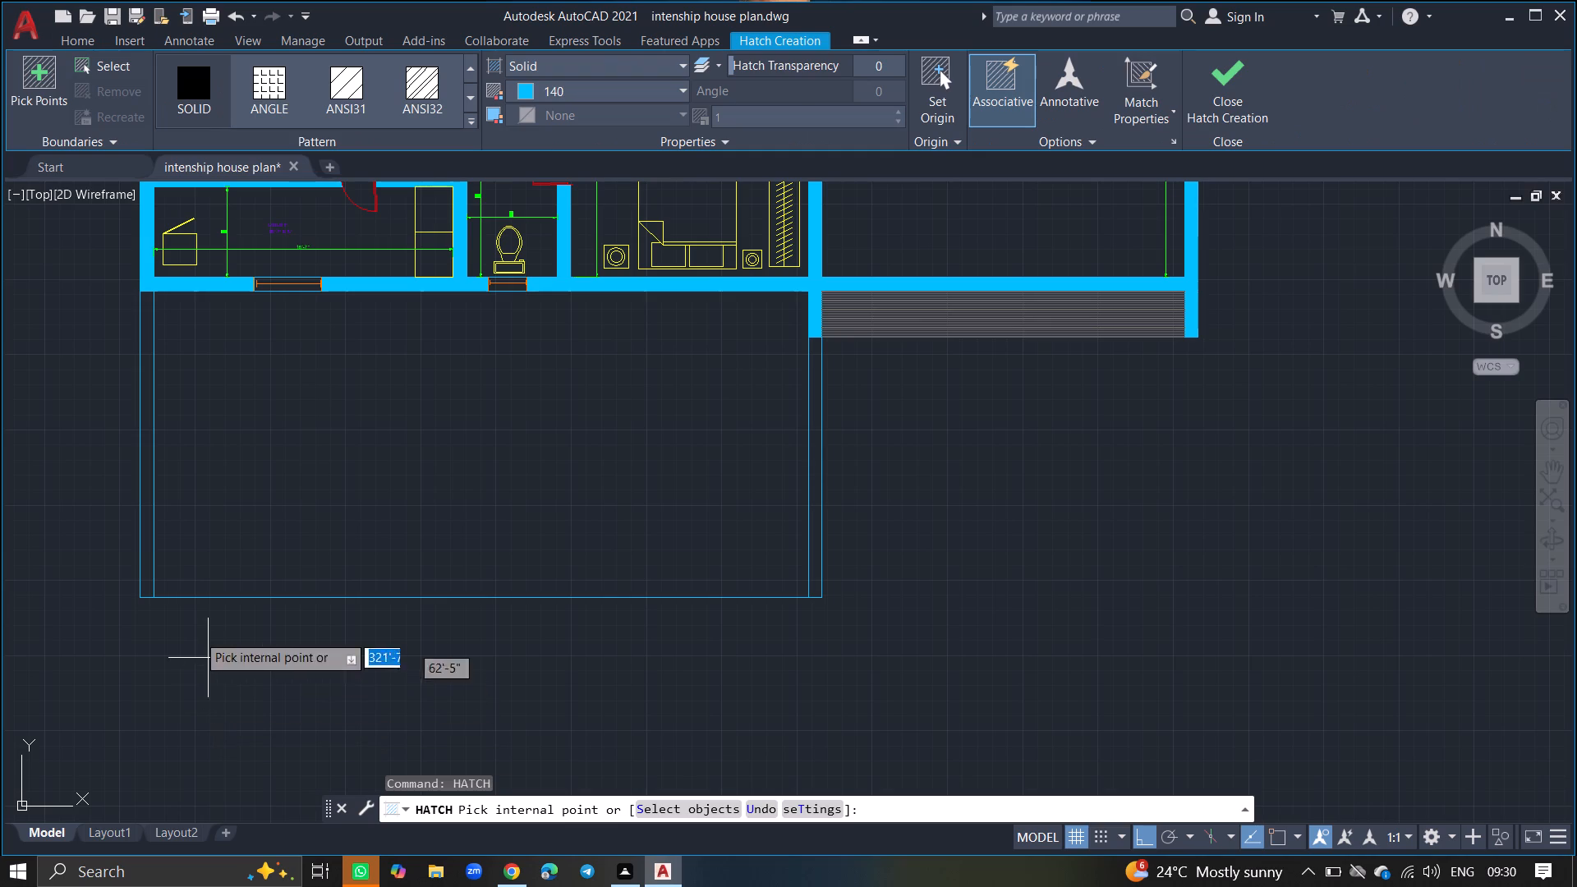
pyautogui.click(148, 554)
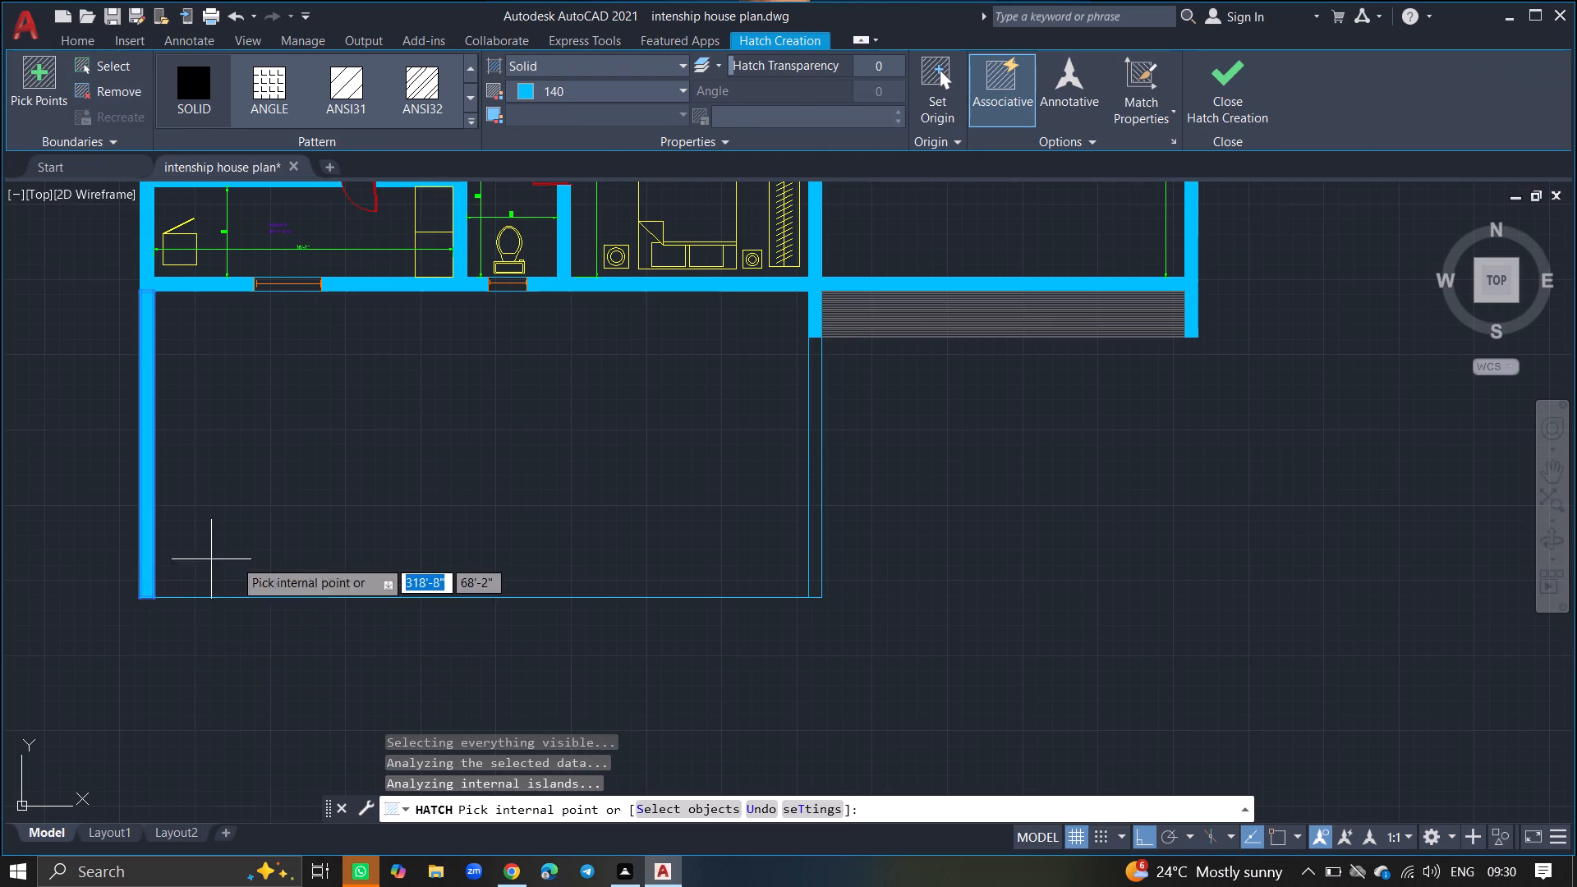
pyautogui.click(818, 473)
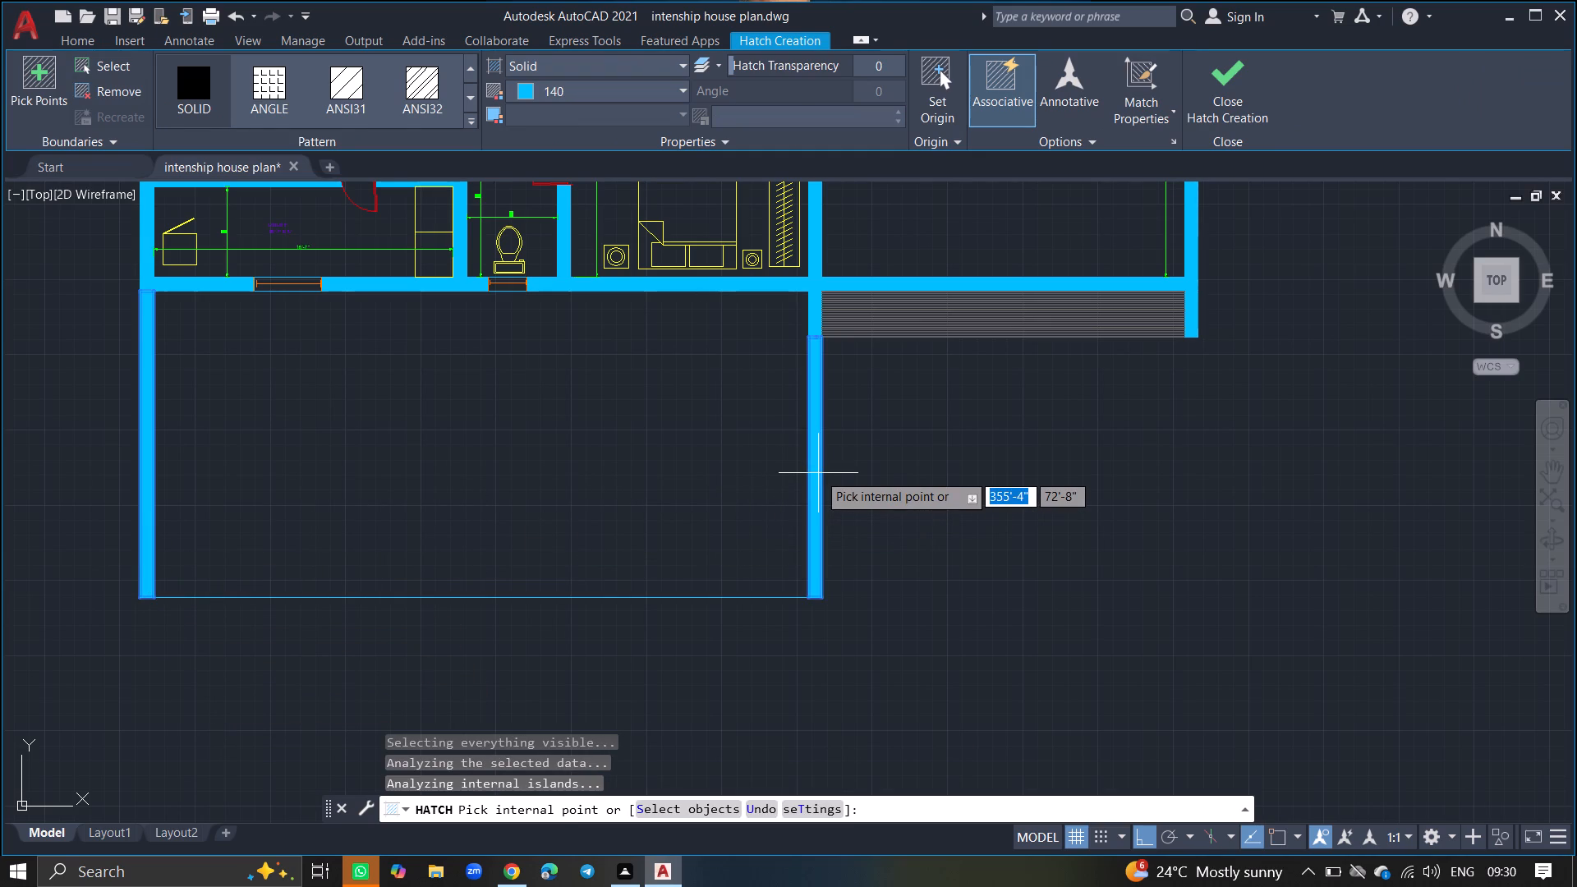
pyautogui.press('Return')
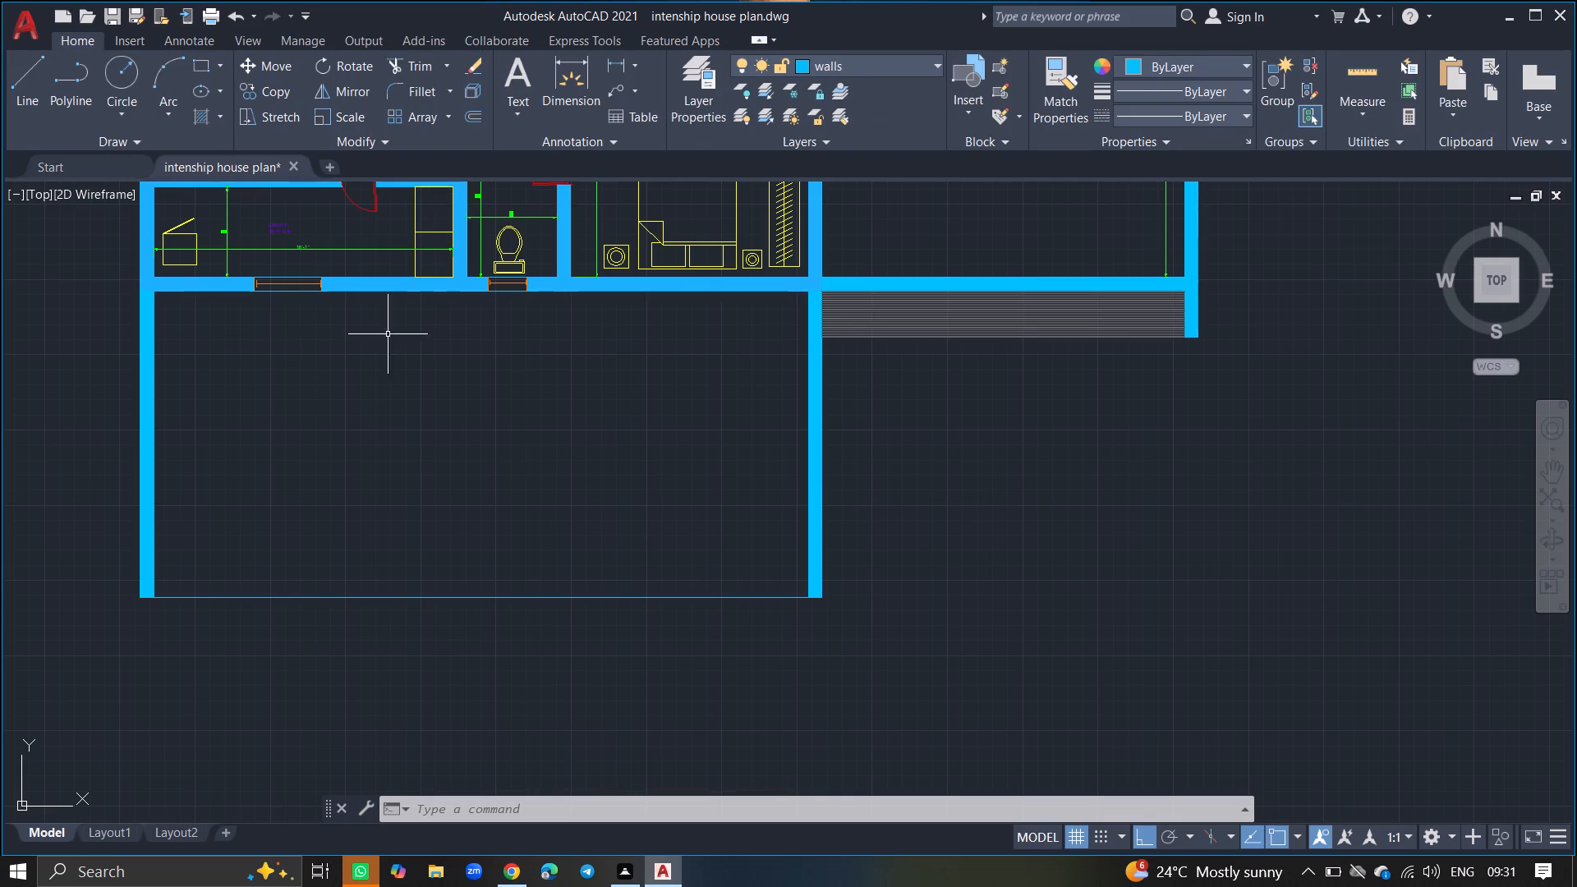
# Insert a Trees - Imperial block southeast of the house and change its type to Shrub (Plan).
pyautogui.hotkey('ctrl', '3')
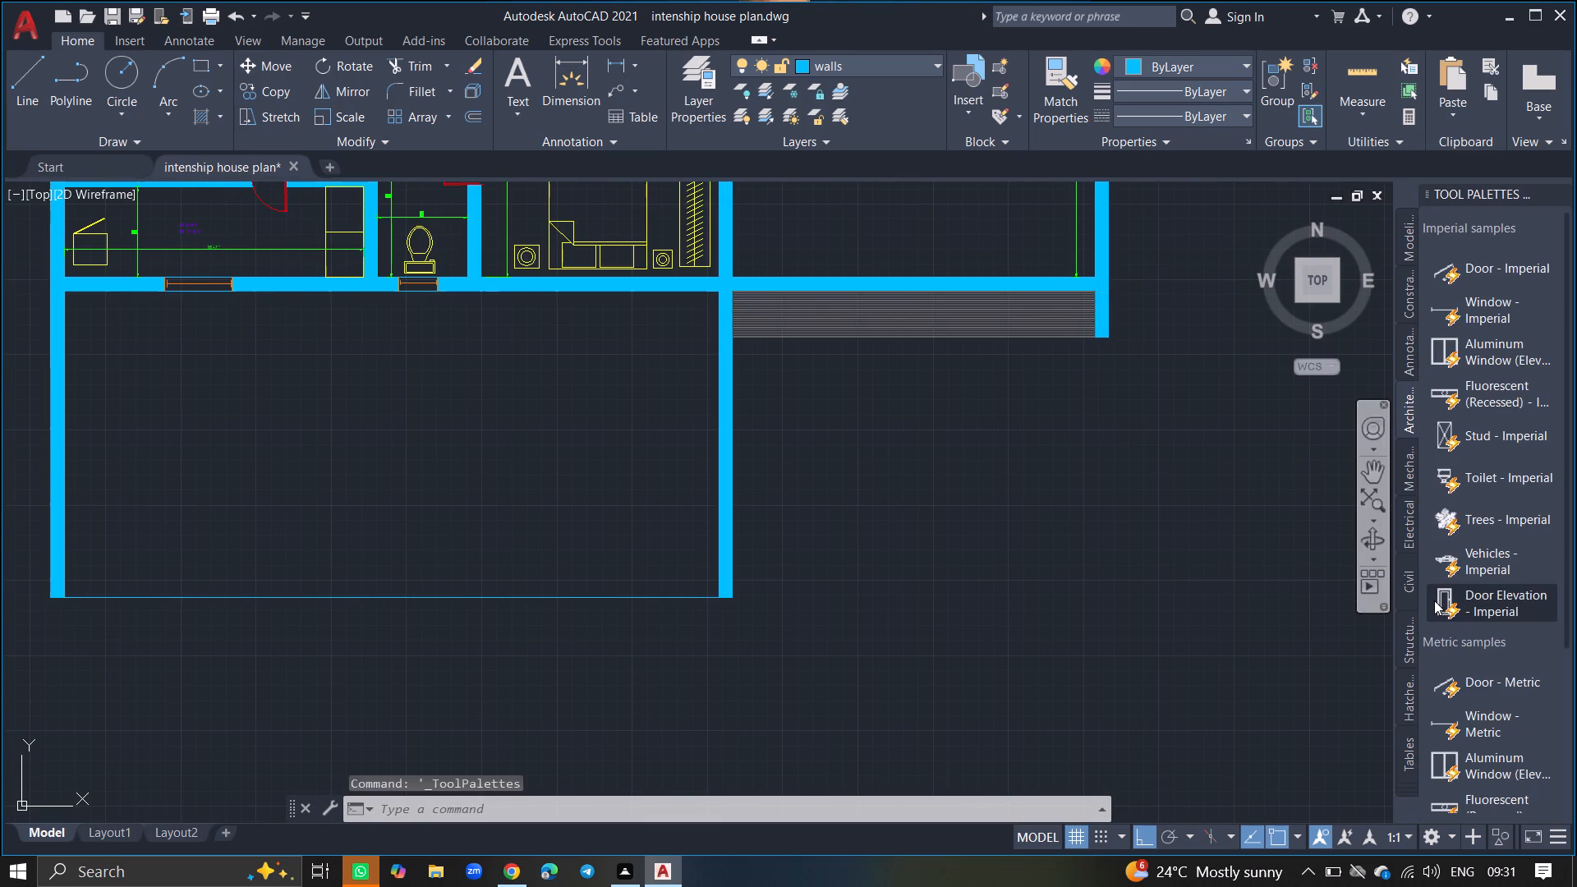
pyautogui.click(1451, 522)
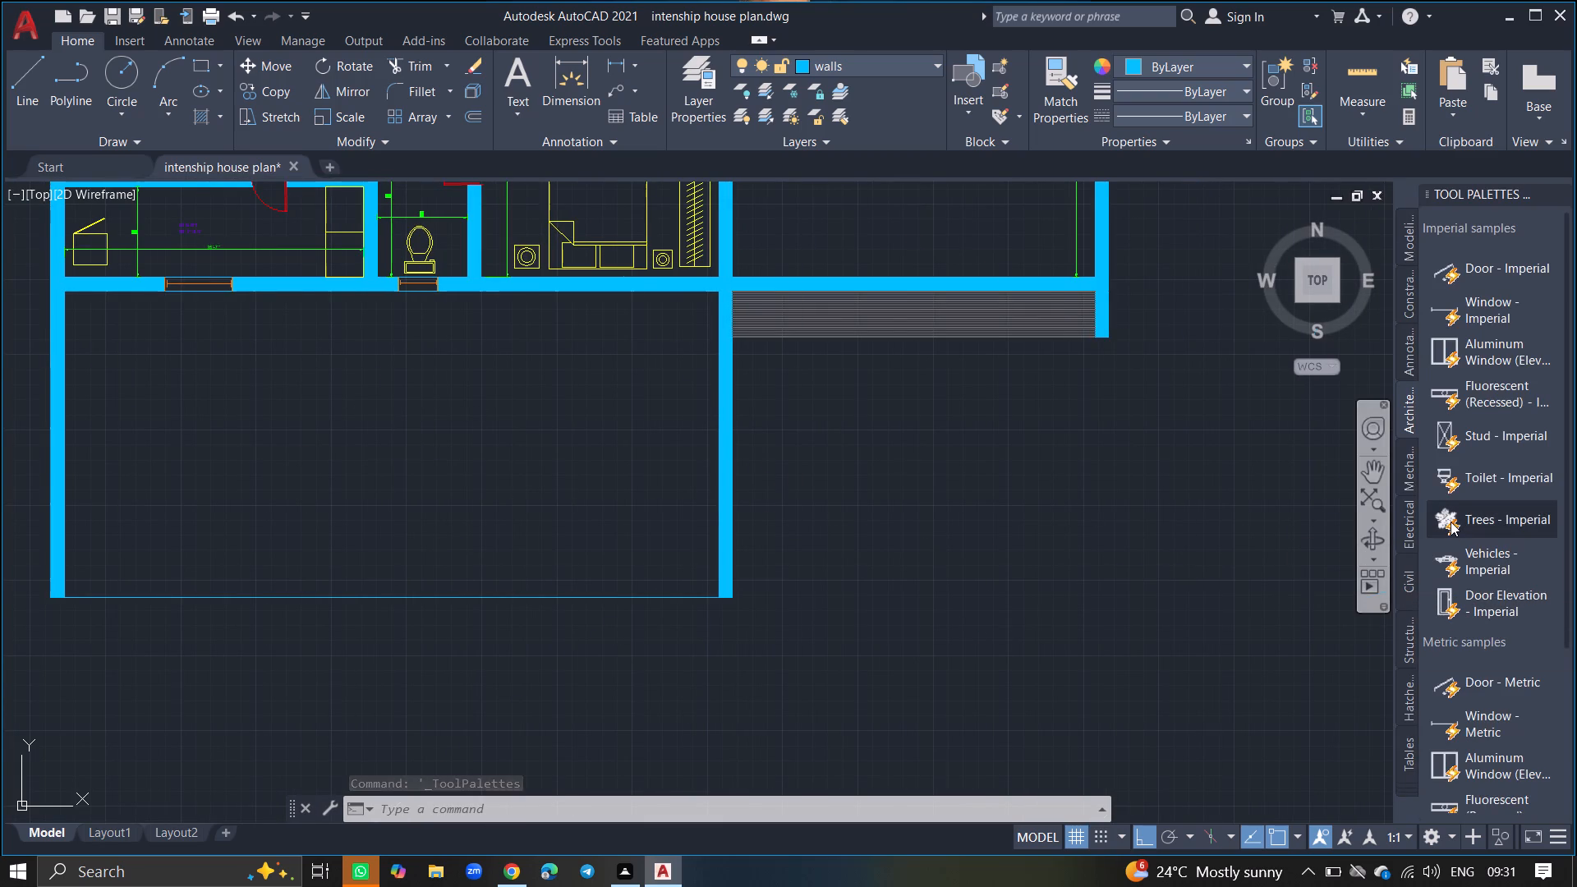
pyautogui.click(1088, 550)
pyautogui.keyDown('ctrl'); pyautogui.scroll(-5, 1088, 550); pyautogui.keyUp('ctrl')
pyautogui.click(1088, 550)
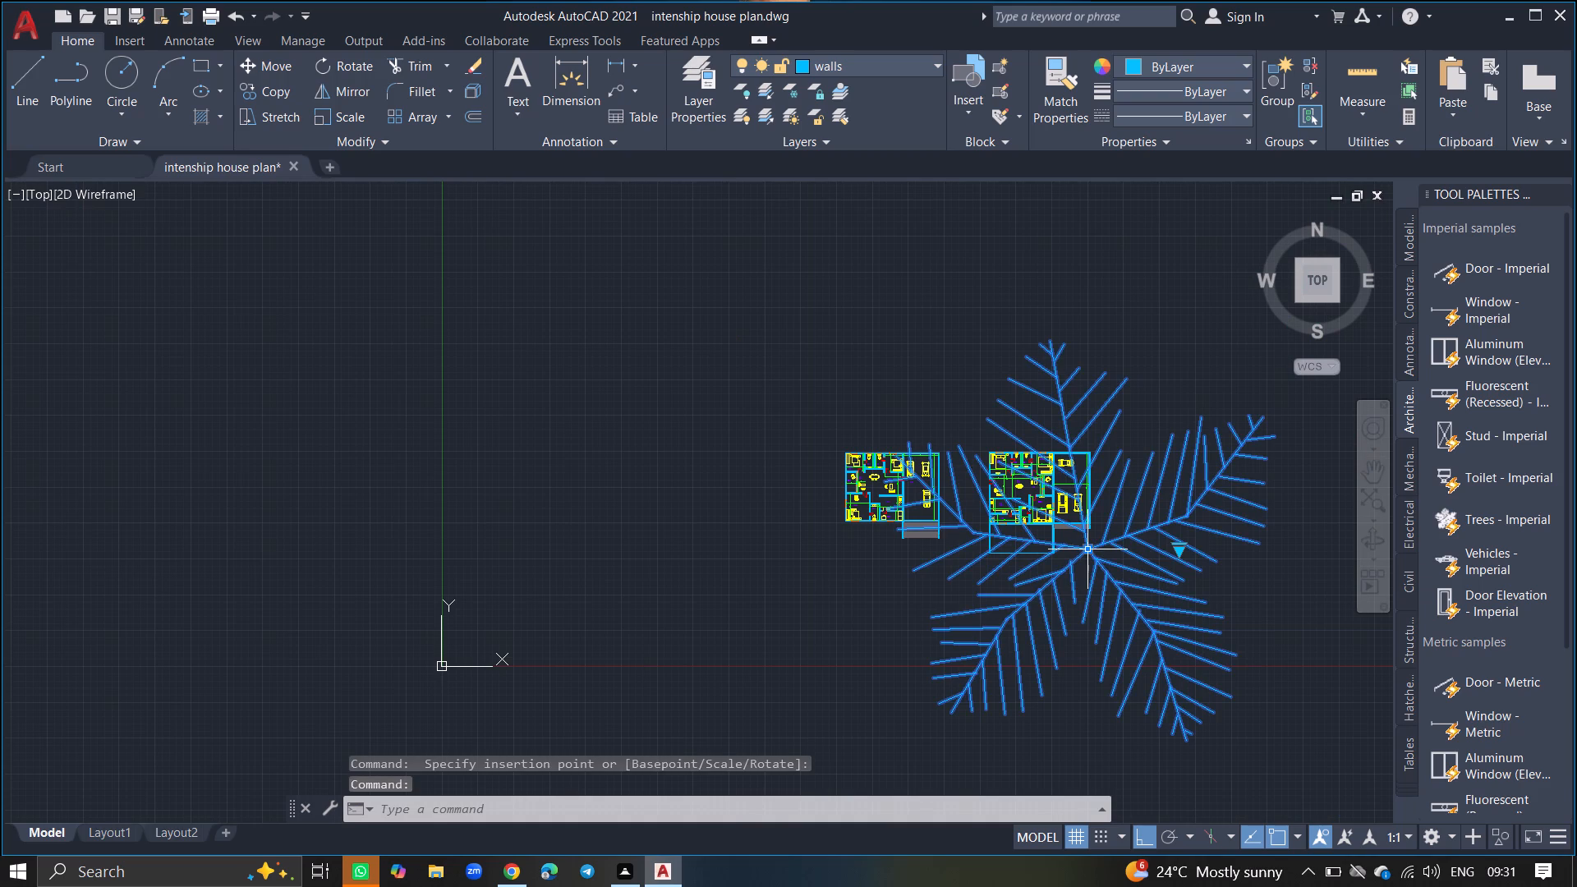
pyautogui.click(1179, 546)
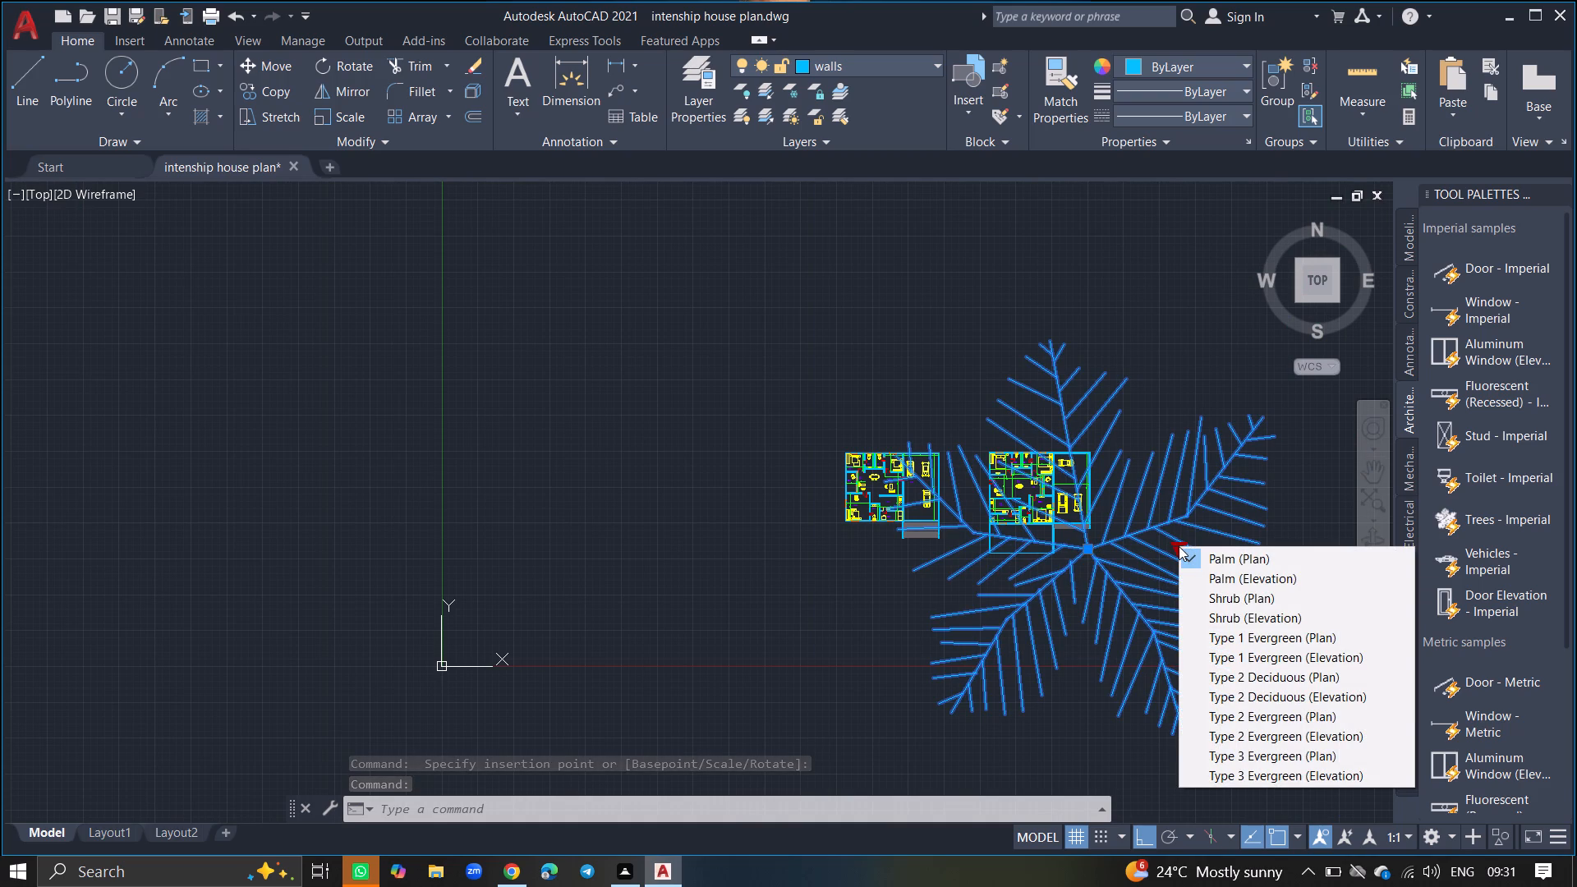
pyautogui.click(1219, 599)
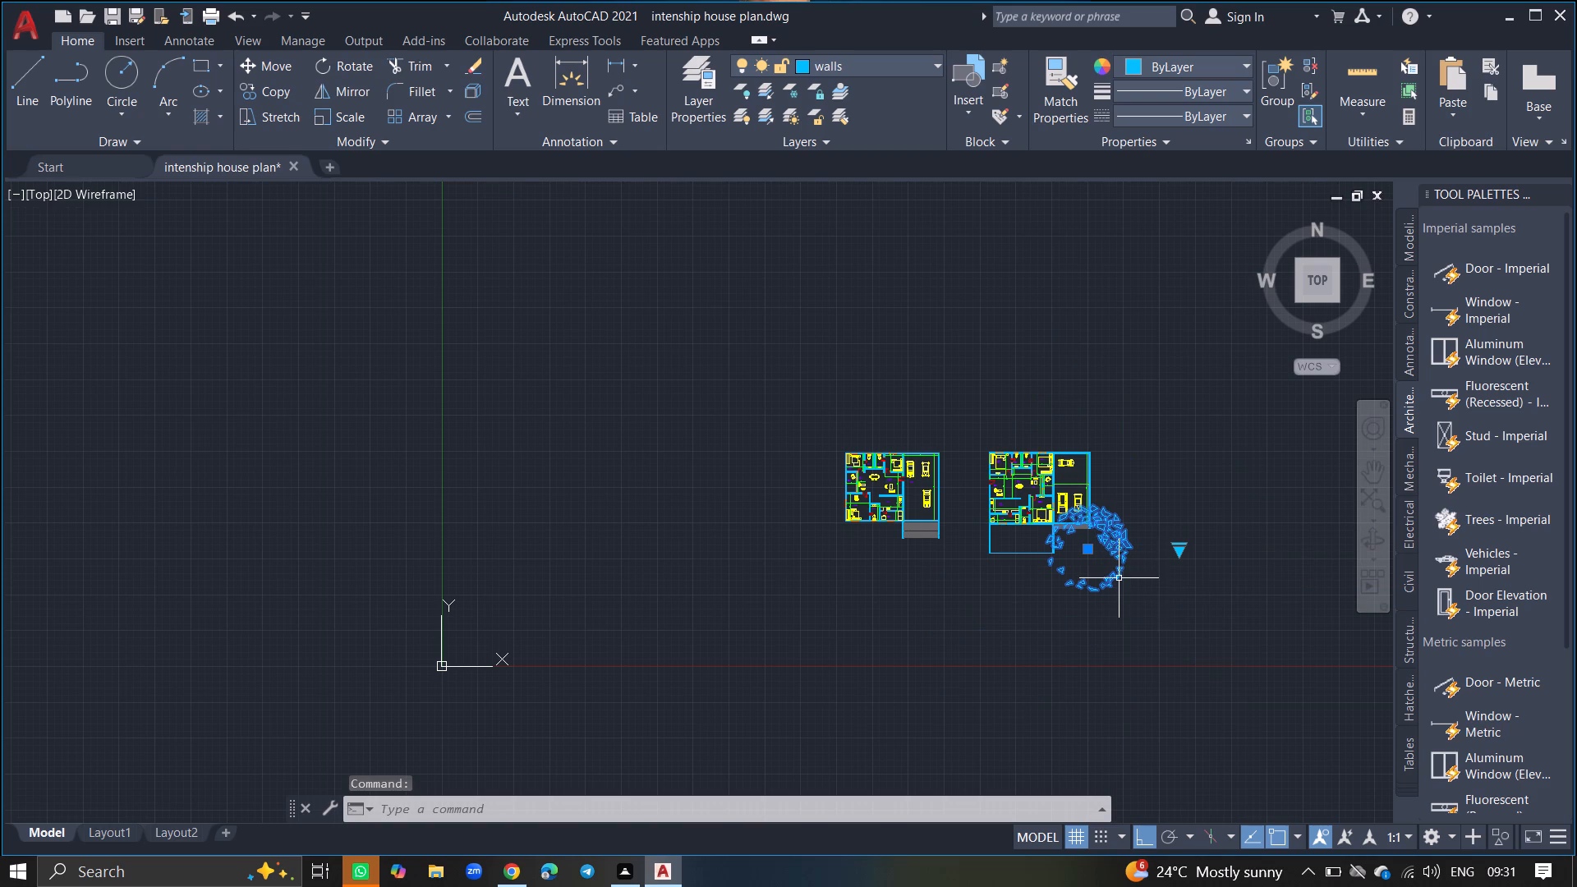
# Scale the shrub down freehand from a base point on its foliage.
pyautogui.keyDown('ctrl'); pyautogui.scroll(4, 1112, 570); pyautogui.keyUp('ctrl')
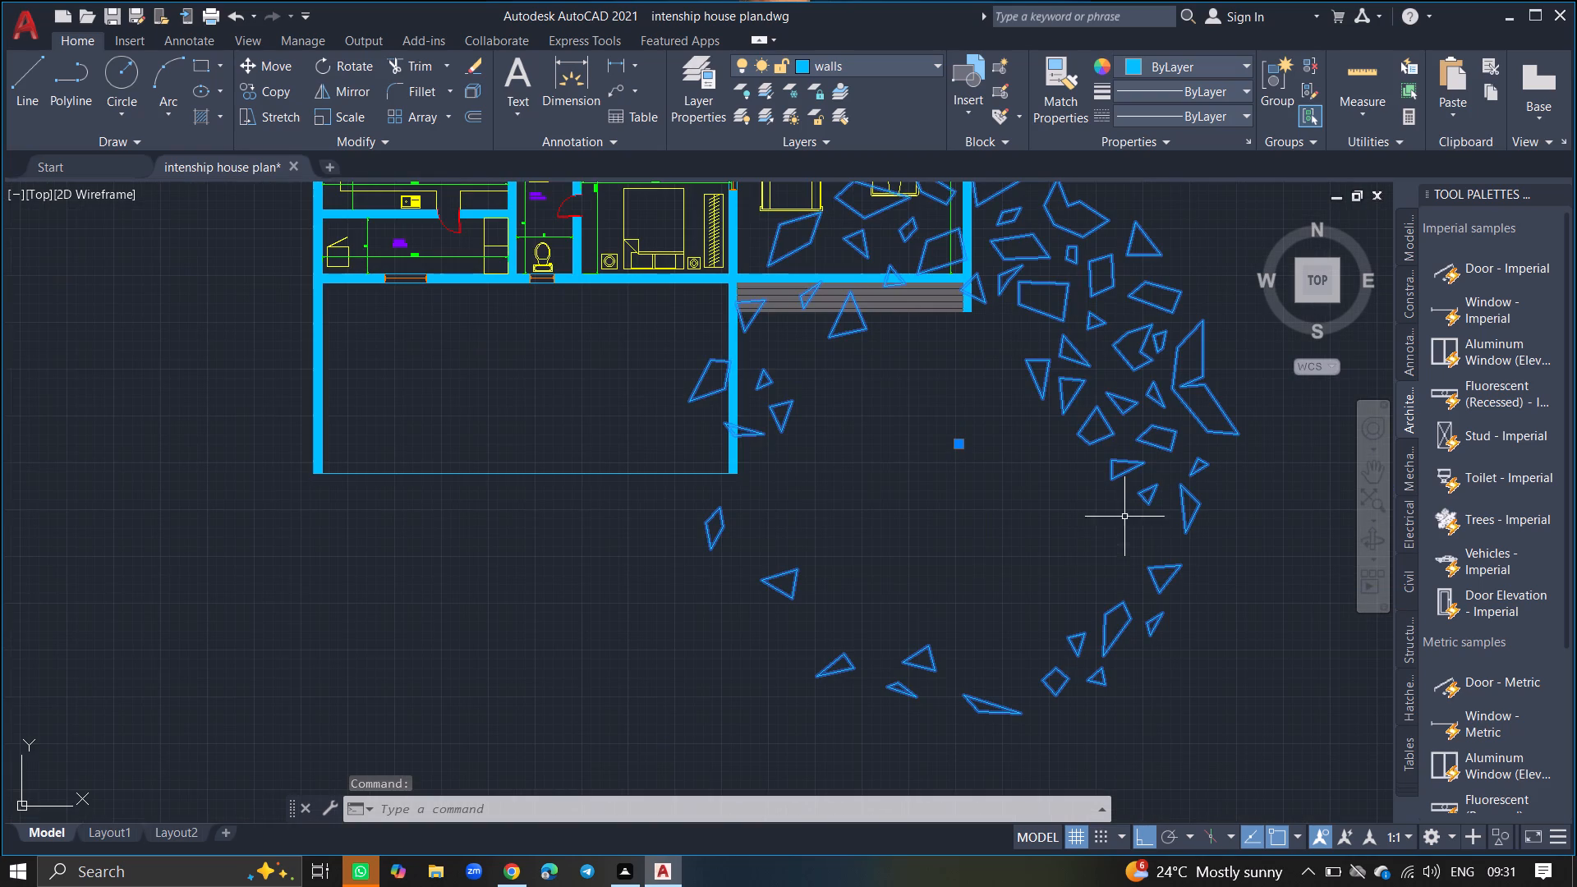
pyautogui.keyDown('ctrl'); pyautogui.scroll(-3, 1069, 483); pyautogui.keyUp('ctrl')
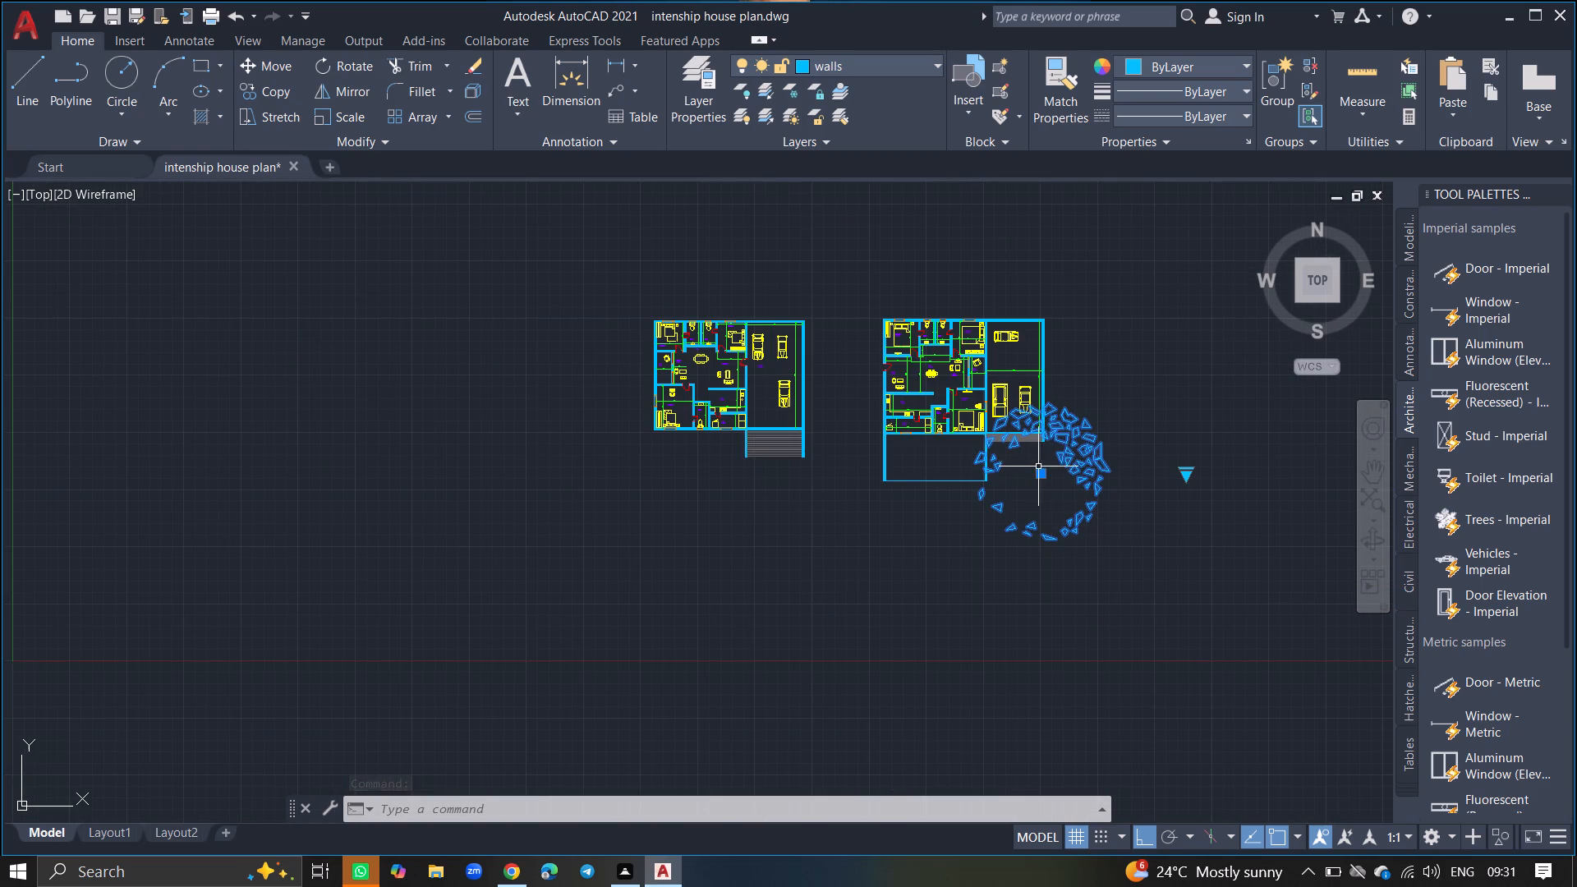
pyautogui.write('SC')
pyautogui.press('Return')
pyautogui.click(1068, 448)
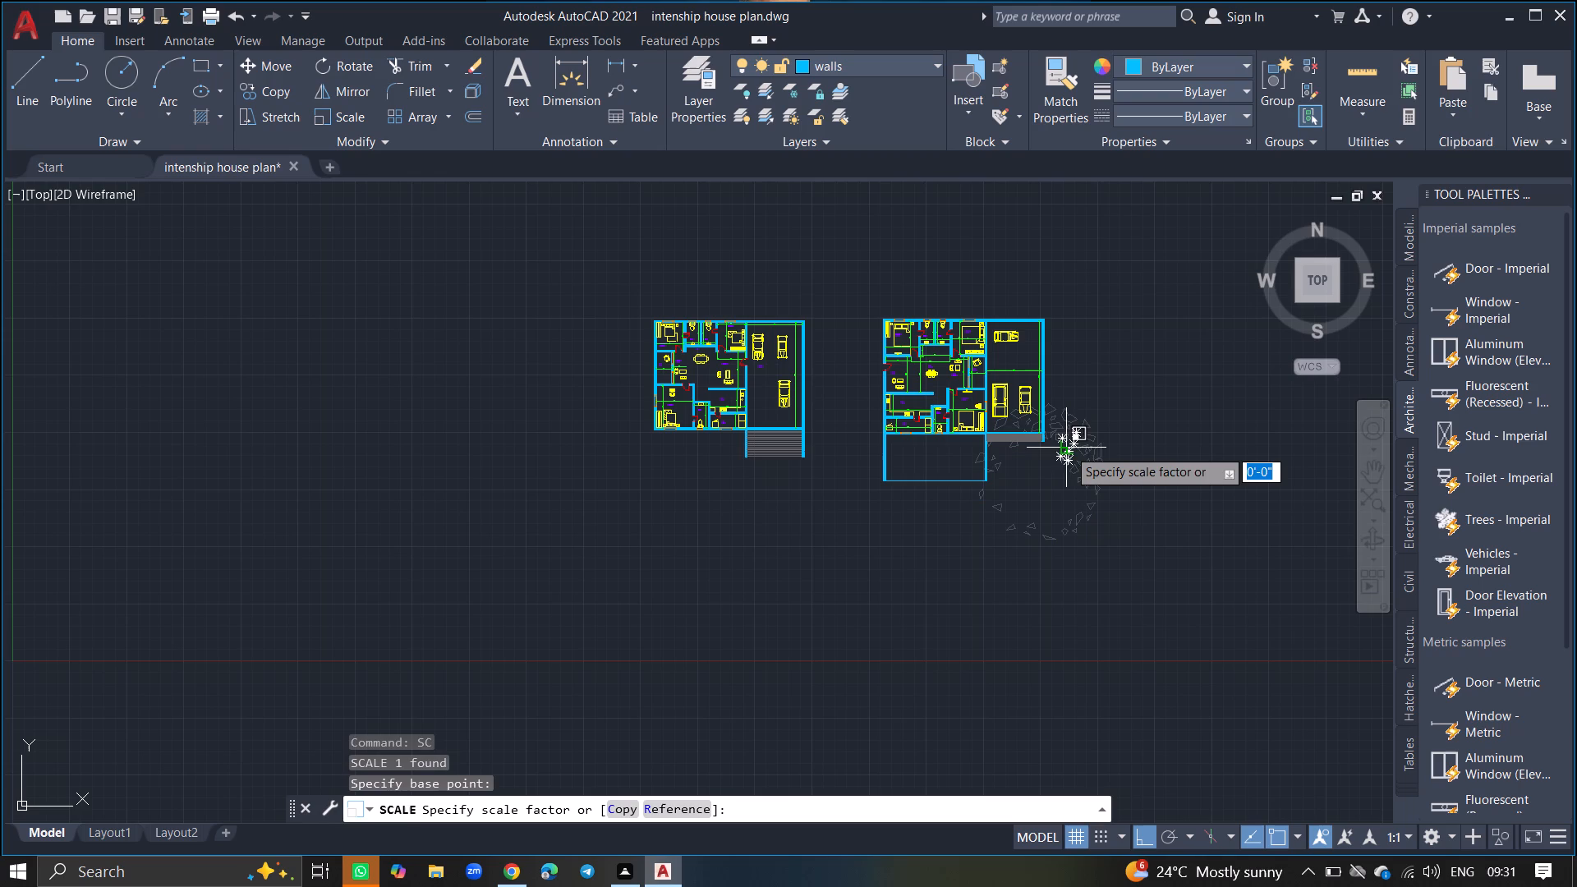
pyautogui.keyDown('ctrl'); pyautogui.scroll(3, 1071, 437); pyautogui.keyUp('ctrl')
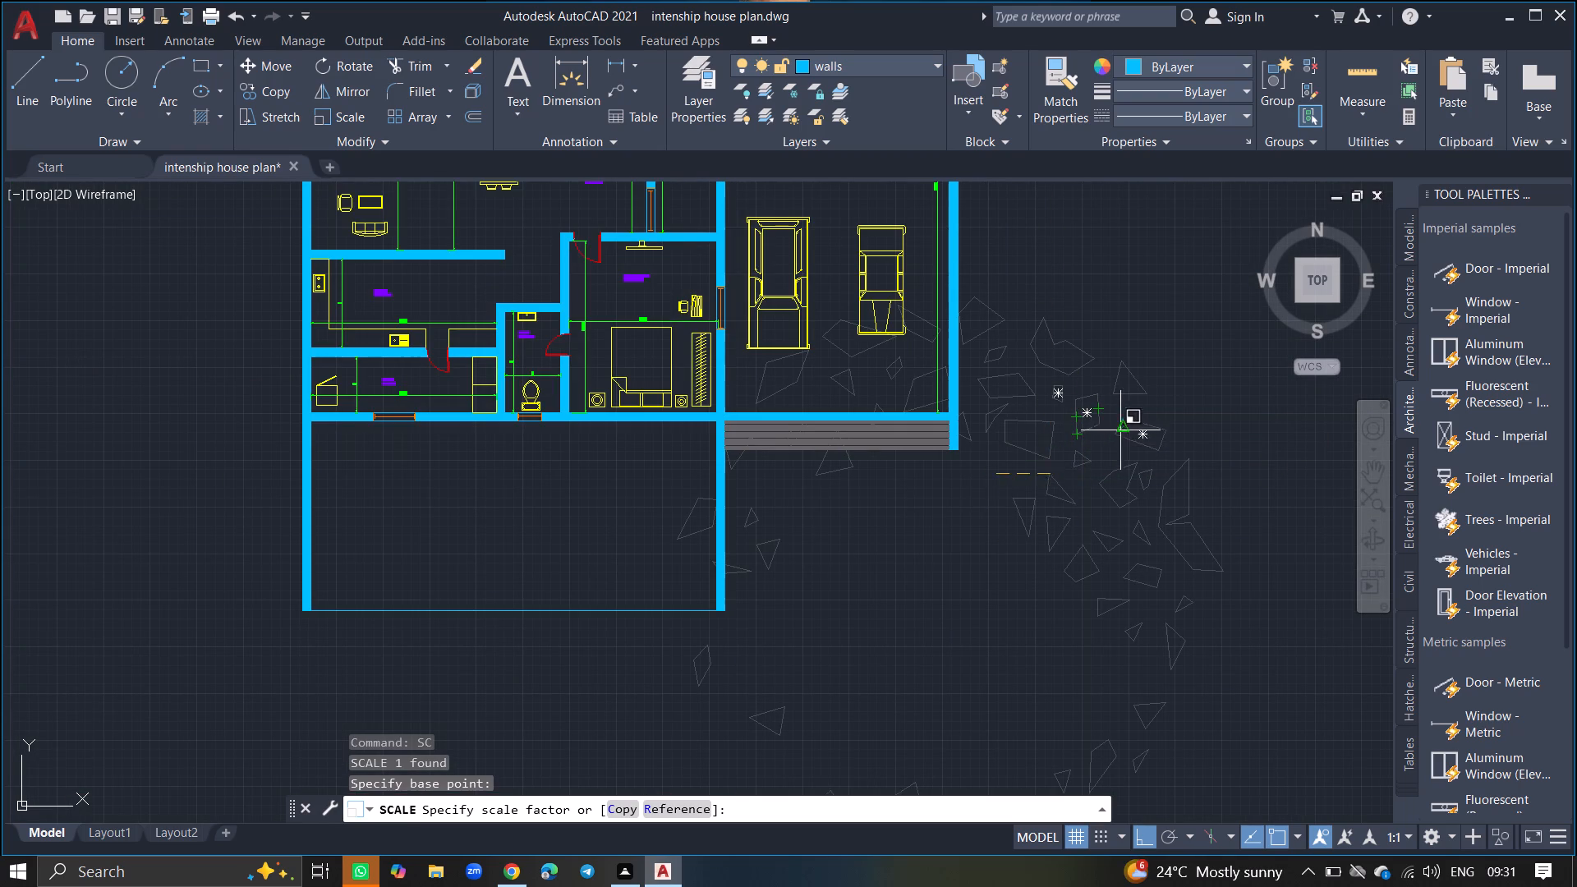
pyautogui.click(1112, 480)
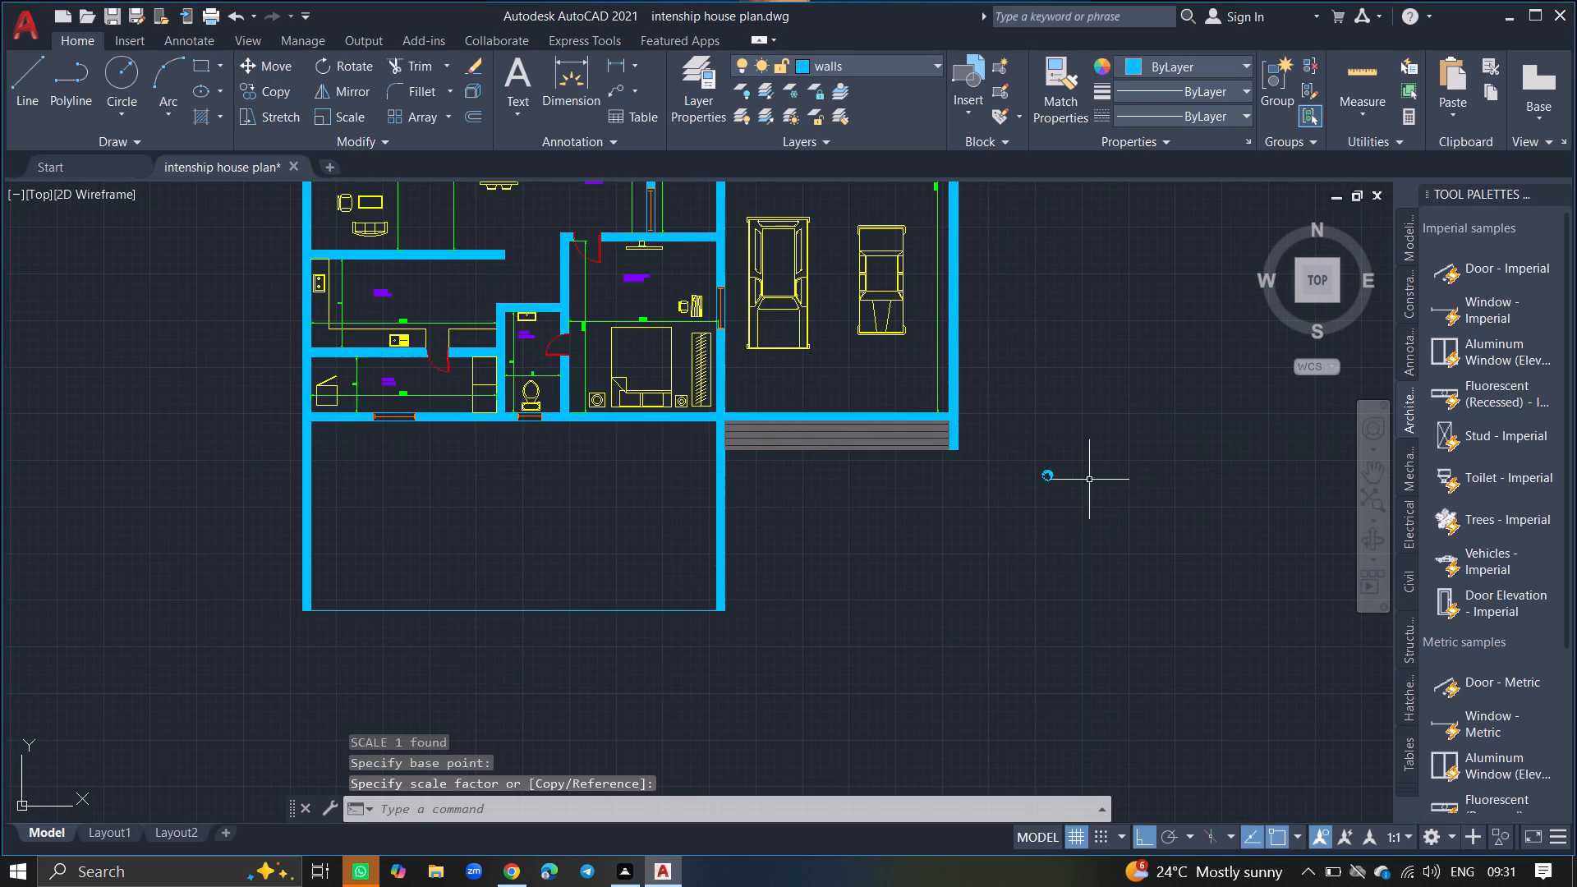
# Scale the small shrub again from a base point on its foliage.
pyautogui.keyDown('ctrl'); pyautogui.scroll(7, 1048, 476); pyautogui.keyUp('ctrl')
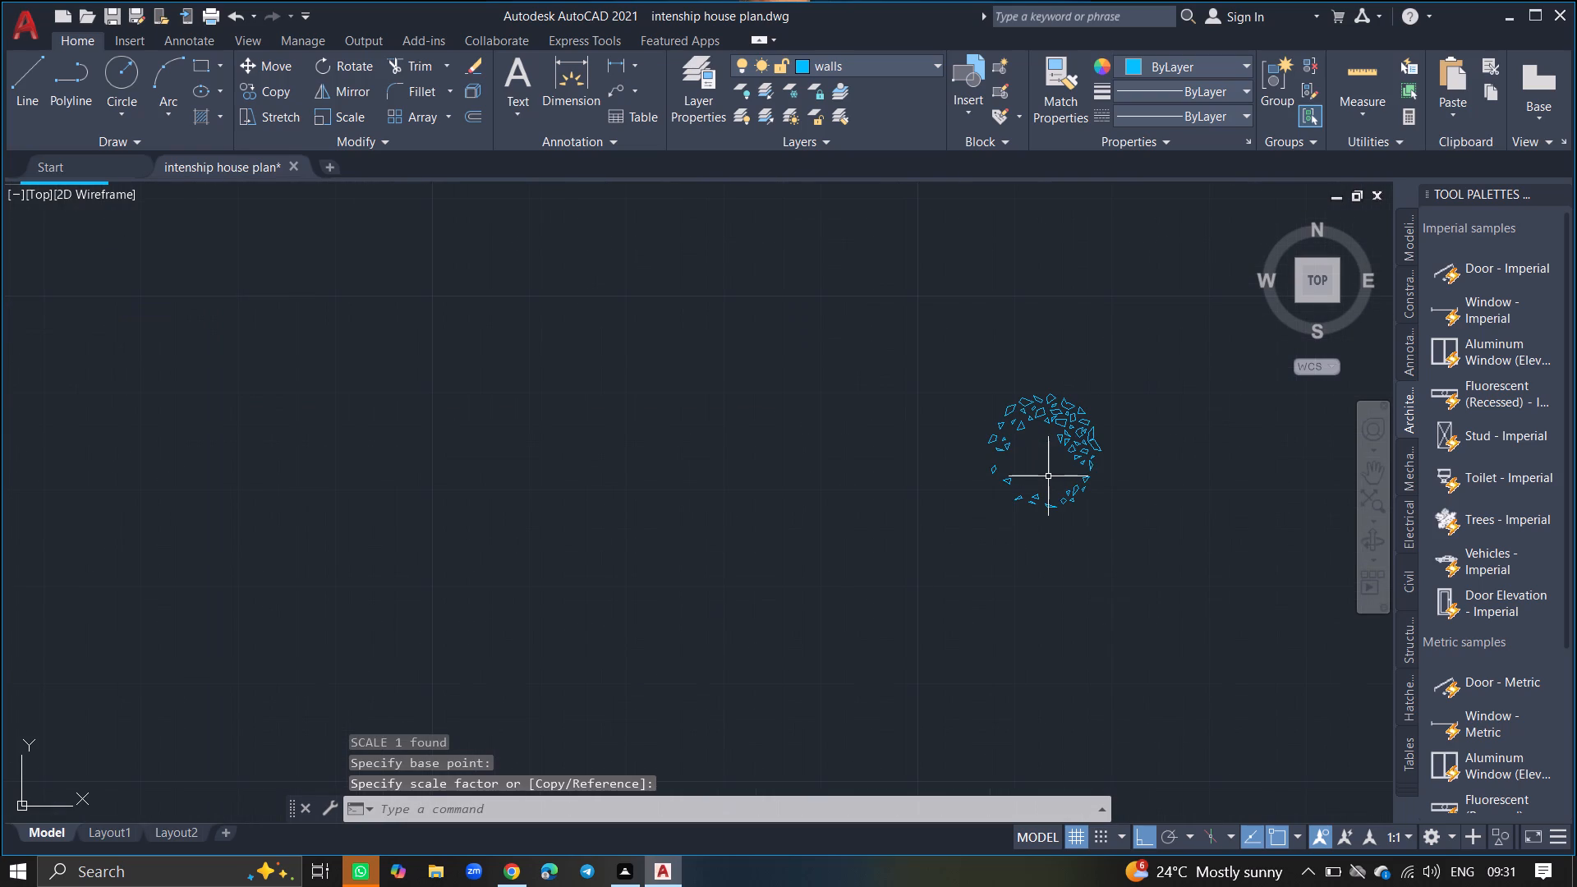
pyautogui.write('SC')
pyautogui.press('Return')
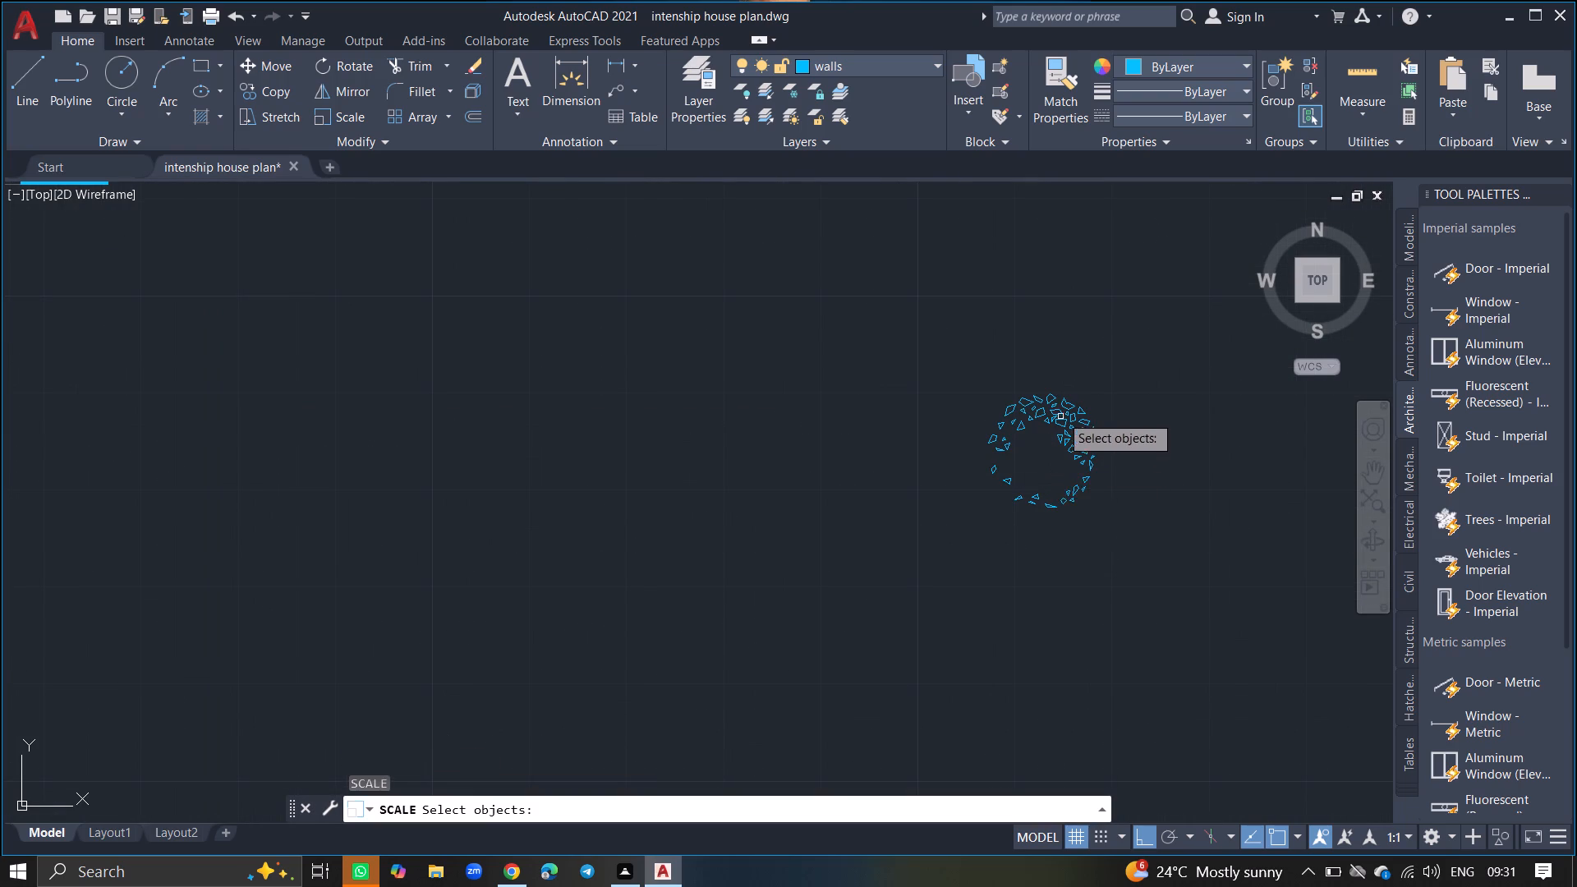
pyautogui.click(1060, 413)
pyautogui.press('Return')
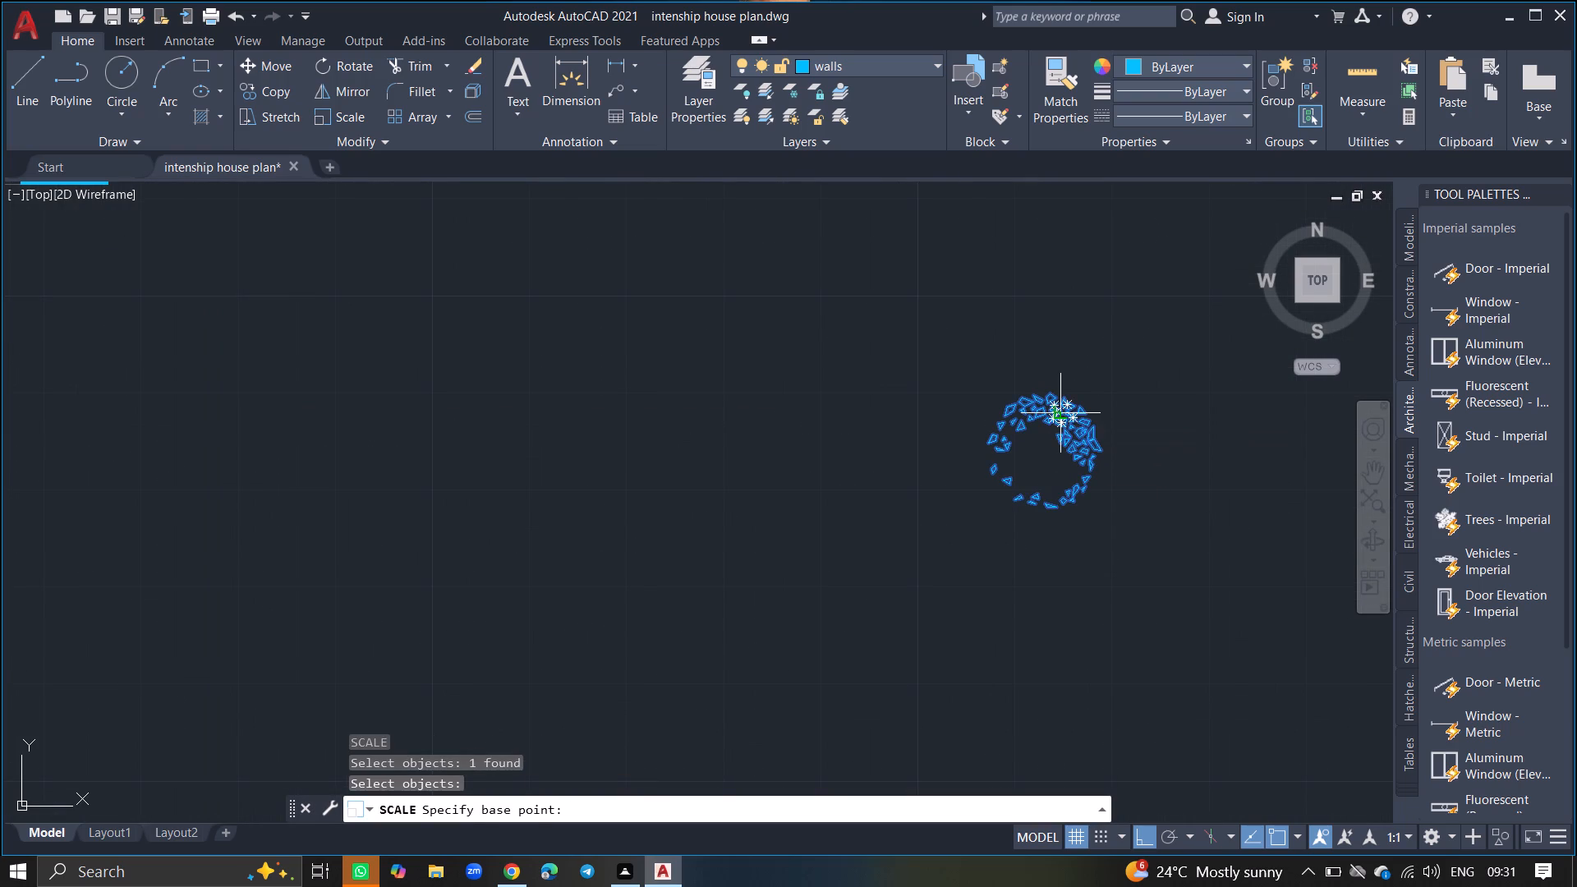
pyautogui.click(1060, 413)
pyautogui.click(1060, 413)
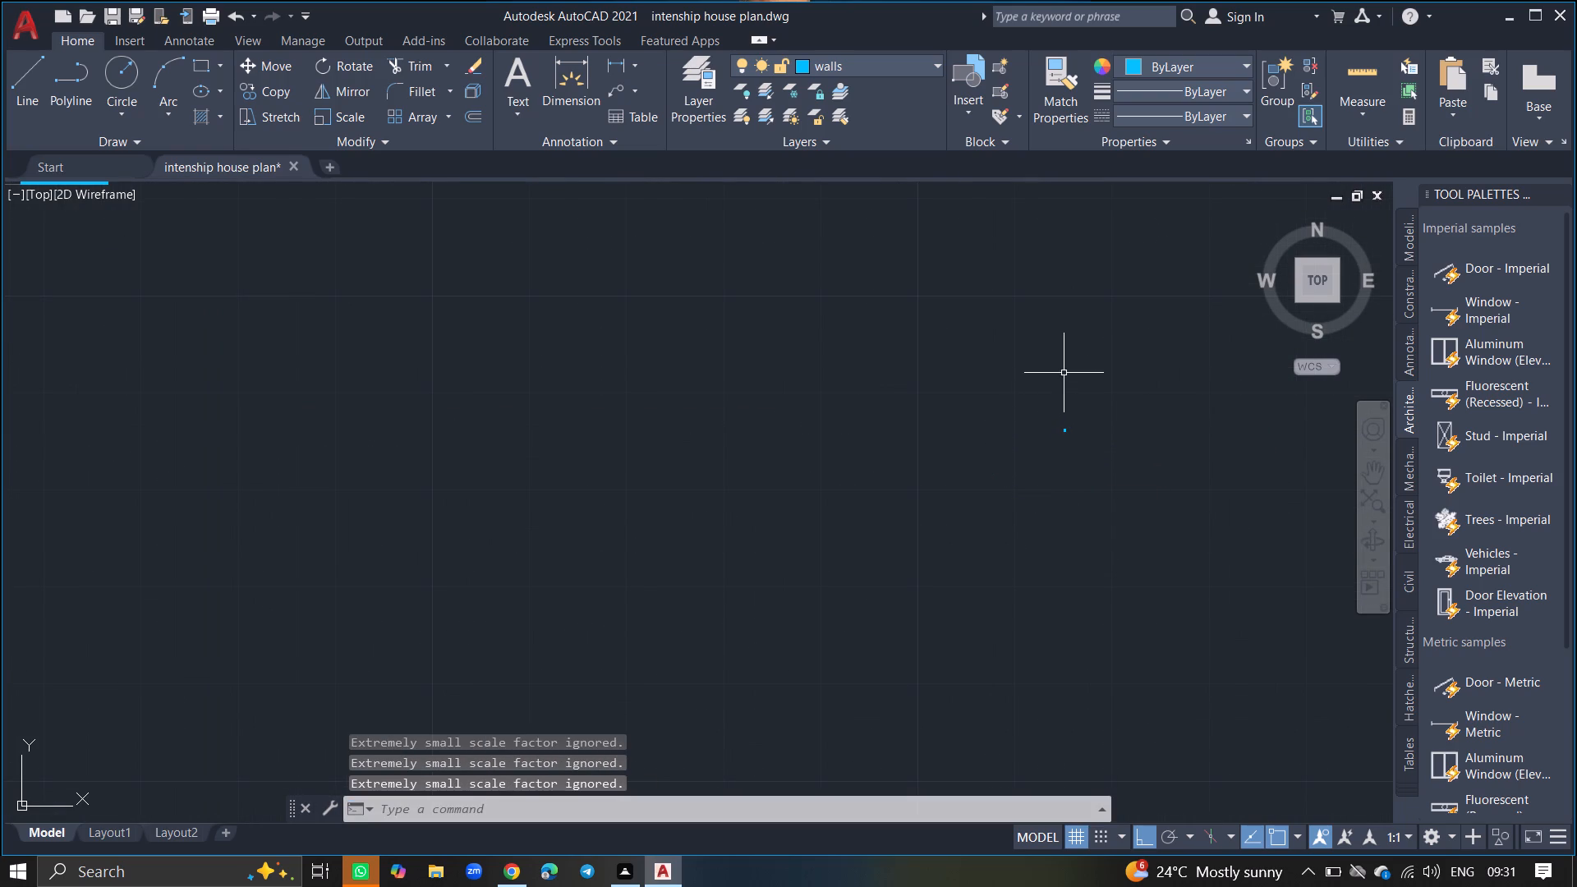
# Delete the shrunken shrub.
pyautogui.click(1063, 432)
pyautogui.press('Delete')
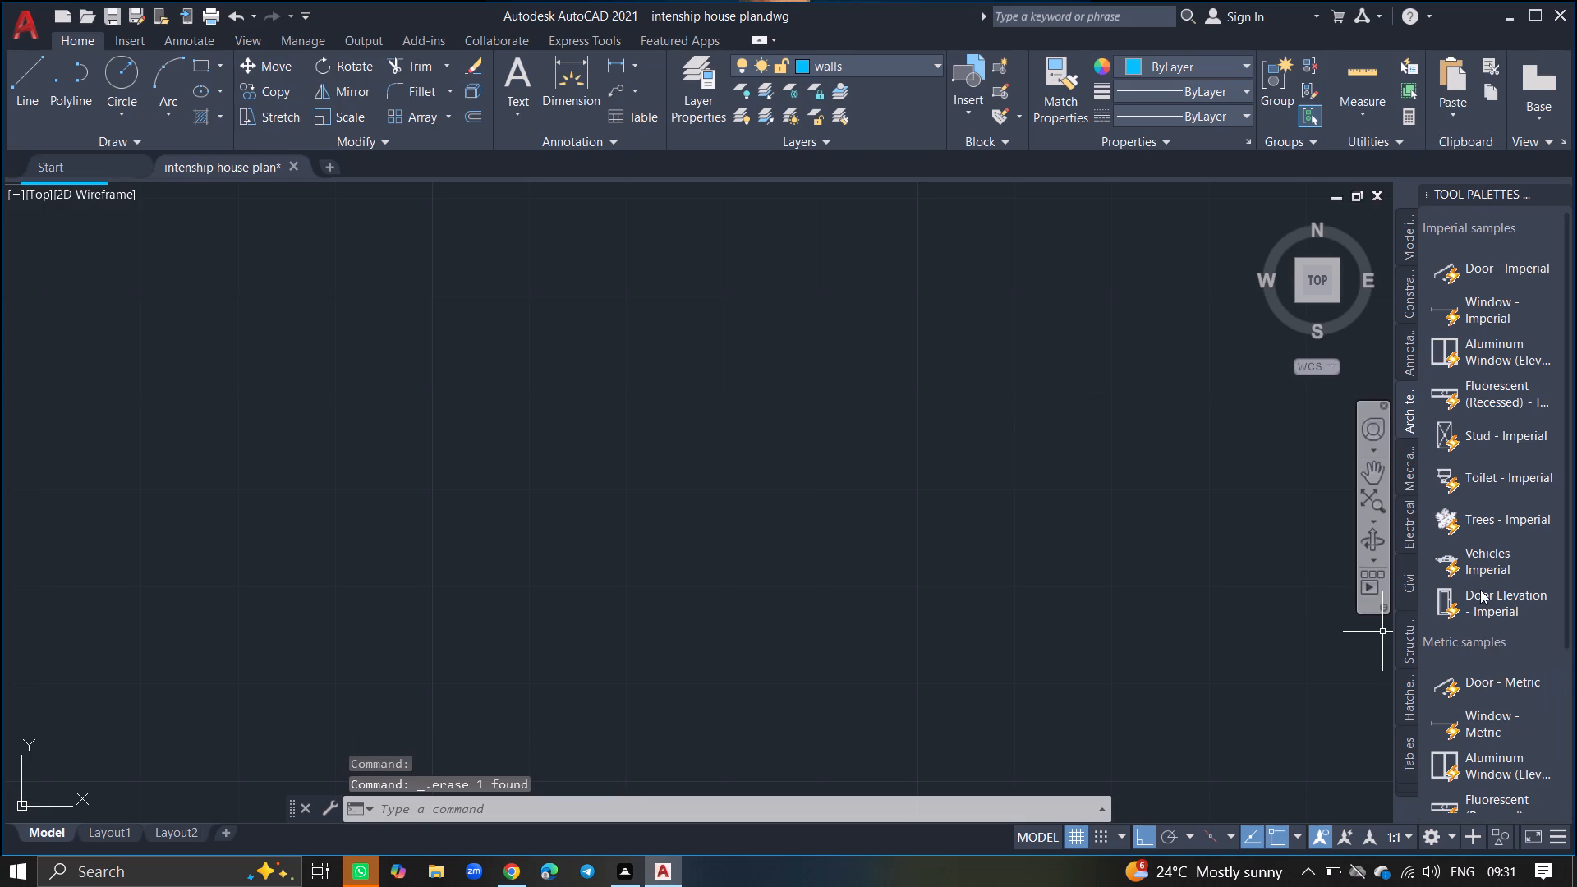
# Insert a Trees - Imperial block as Palm (Plan) just southeast of the house.
pyautogui.click(1477, 519)
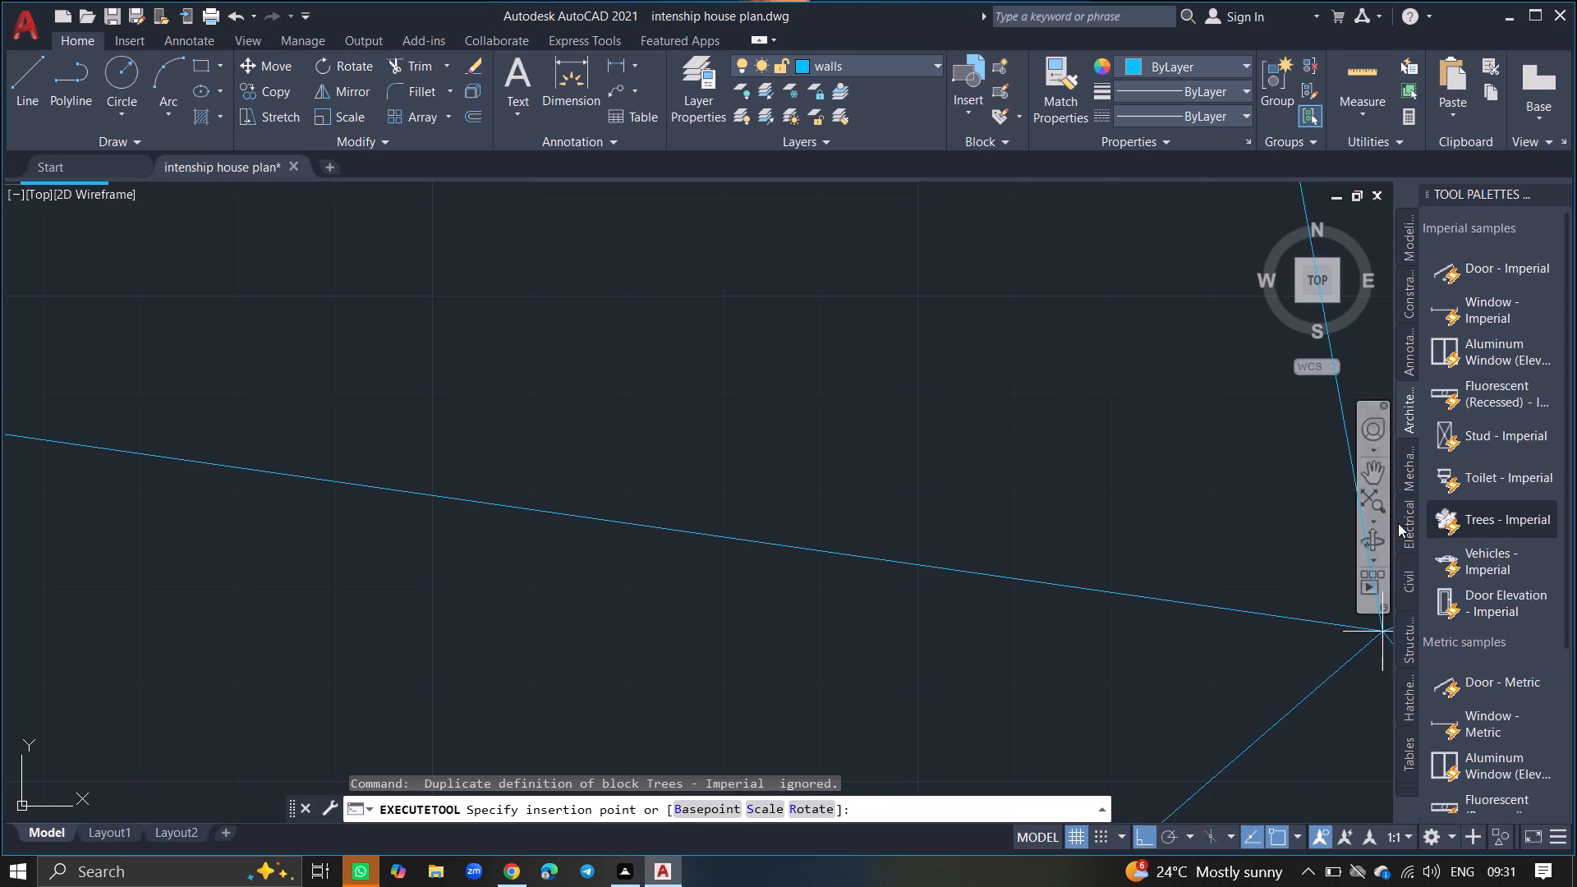
pyautogui.keyDown('ctrl'); pyautogui.scroll(-7, 1006, 517); pyautogui.keyUp('ctrl')
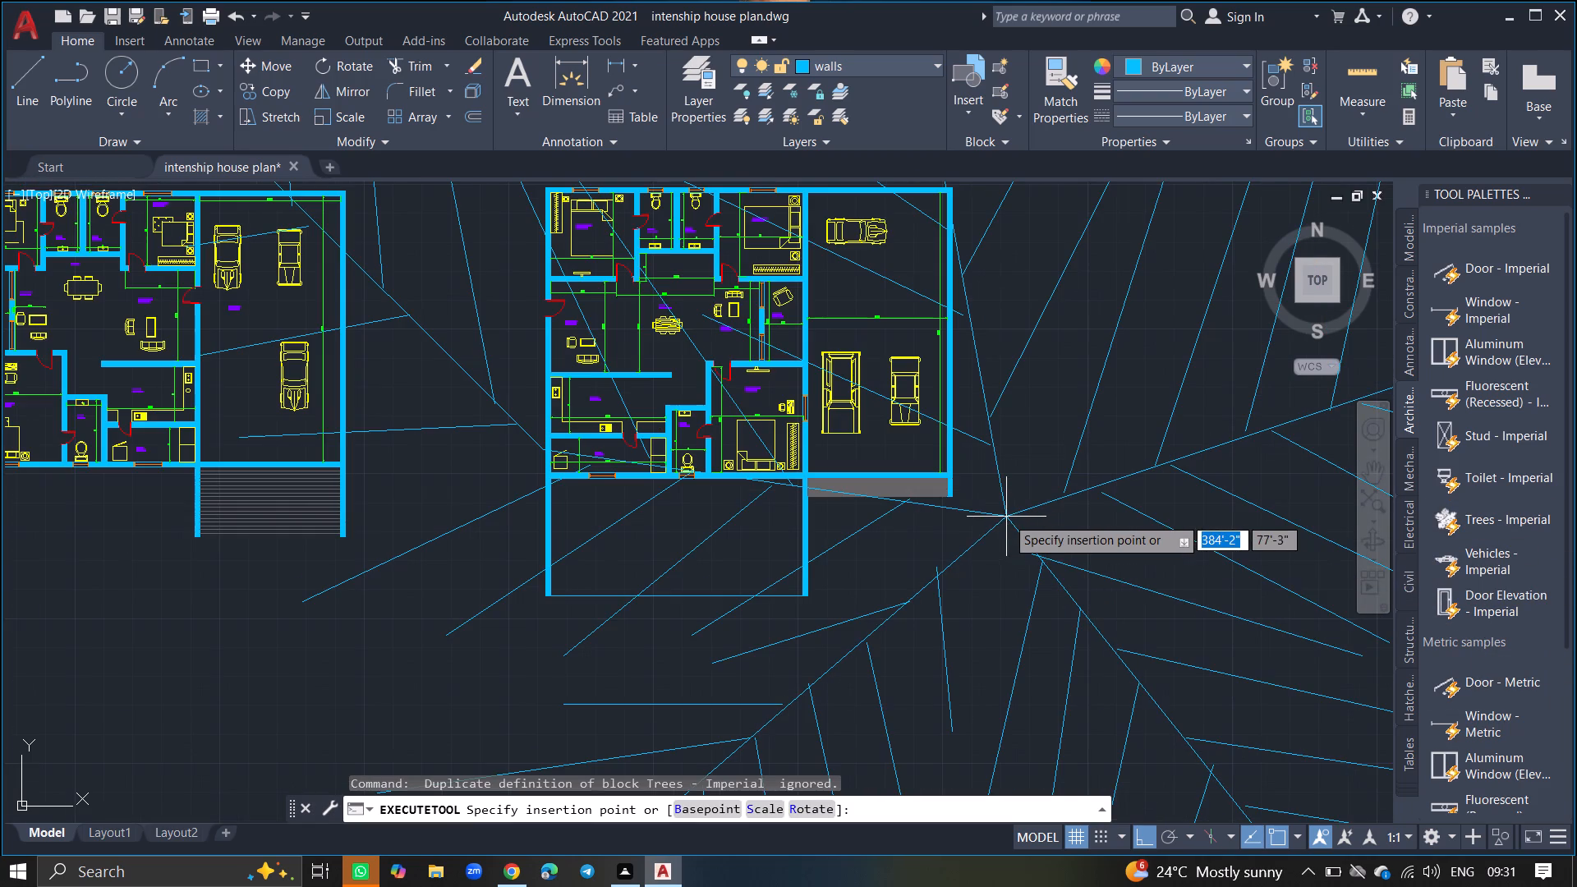
pyautogui.click(1006, 517)
# Scale the palm down freehand about its centre until it is small enough to fit the enclosed area.
pyautogui.click(1006, 517)
pyautogui.write('SC')
pyautogui.press('Return')
pyautogui.click(1006, 517)
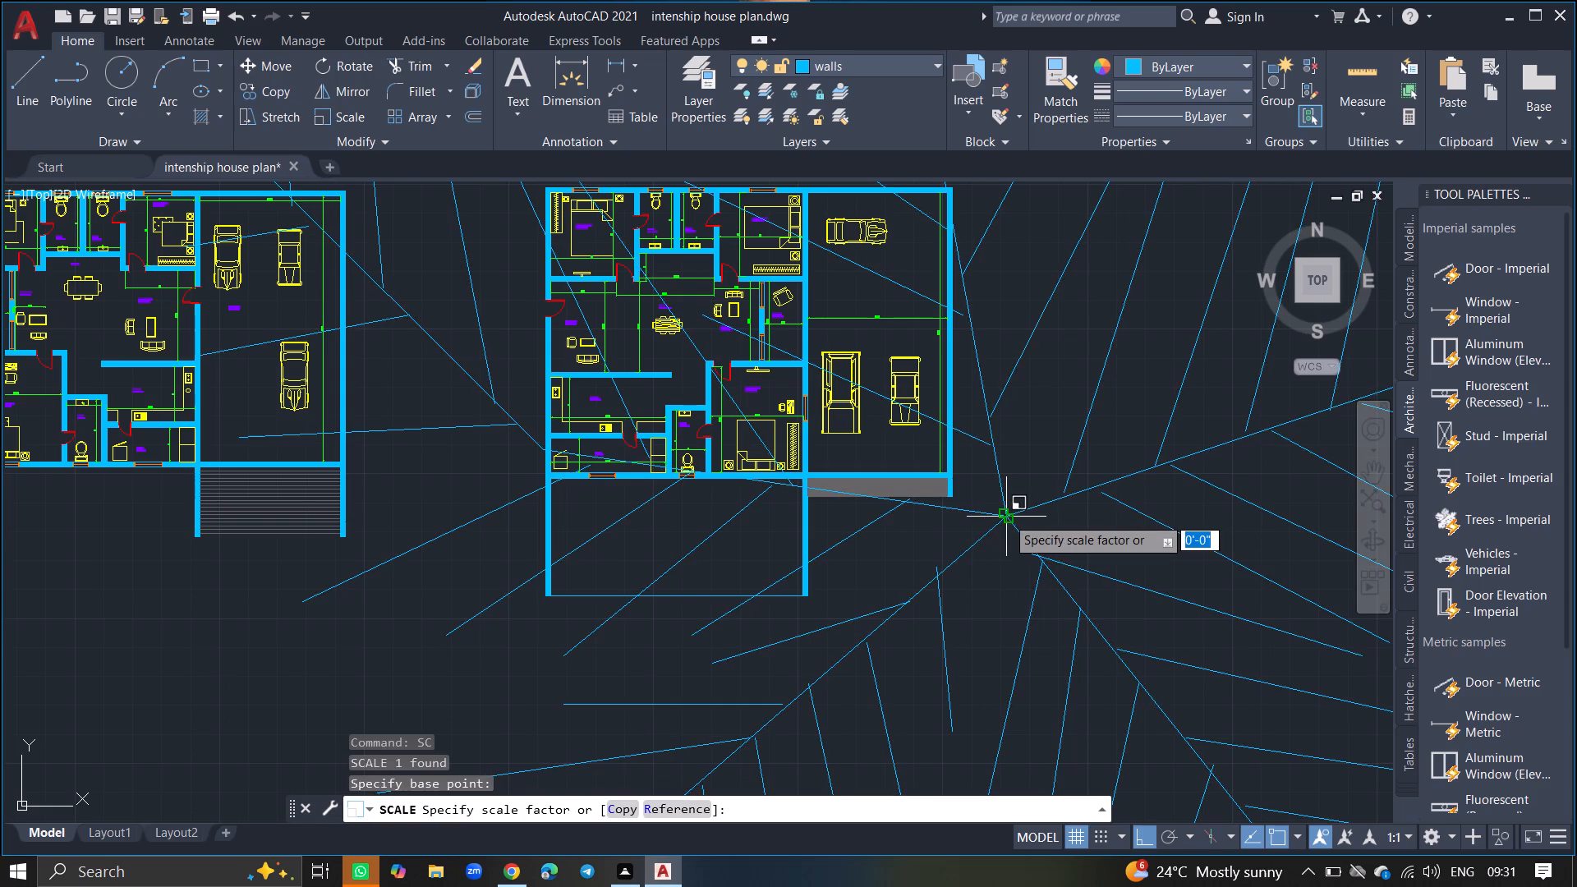
pyautogui.click(1012, 475)
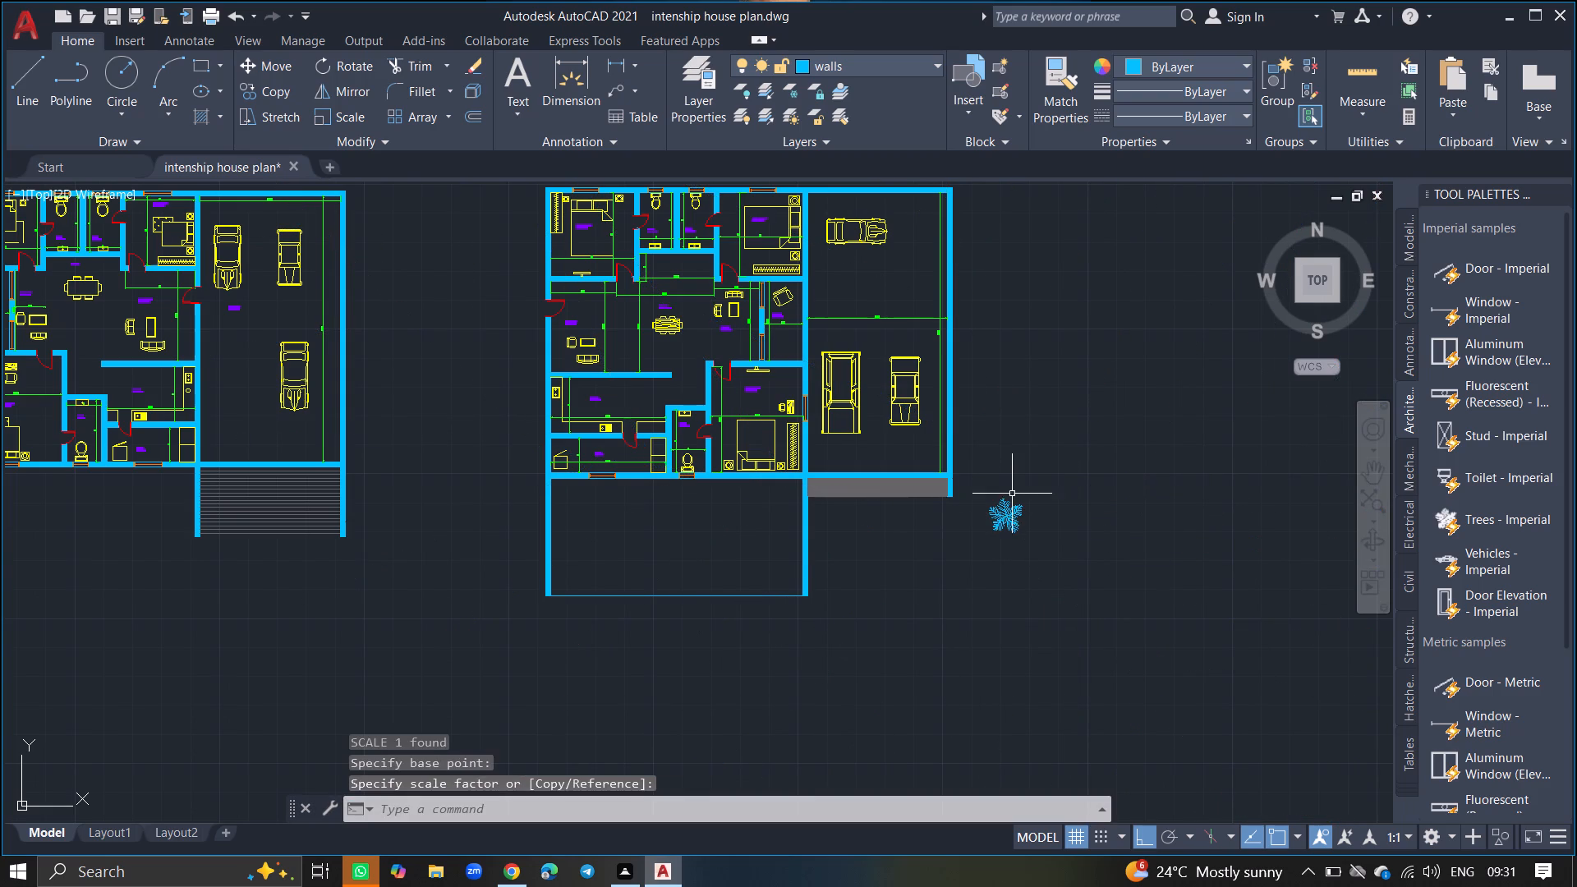
# Move the small palm about 60'-5" west into the northwest corner of the enclosed area south of the house.
pyautogui.click(1012, 511)
pyautogui.write('MOVE')
pyautogui.press('Return')
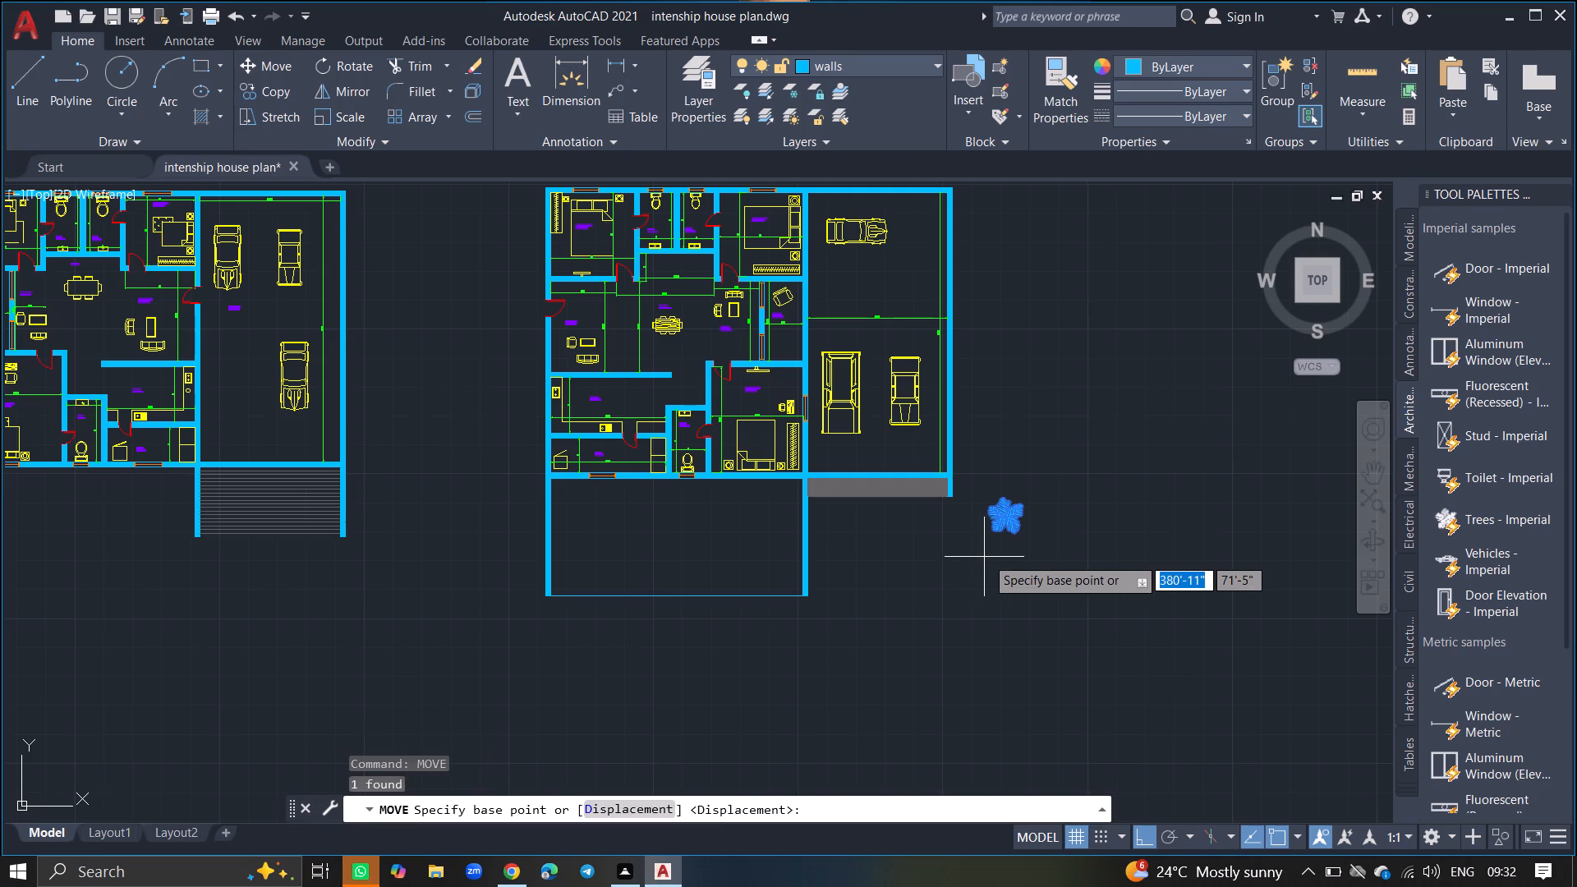
pyautogui.click(1001, 512)
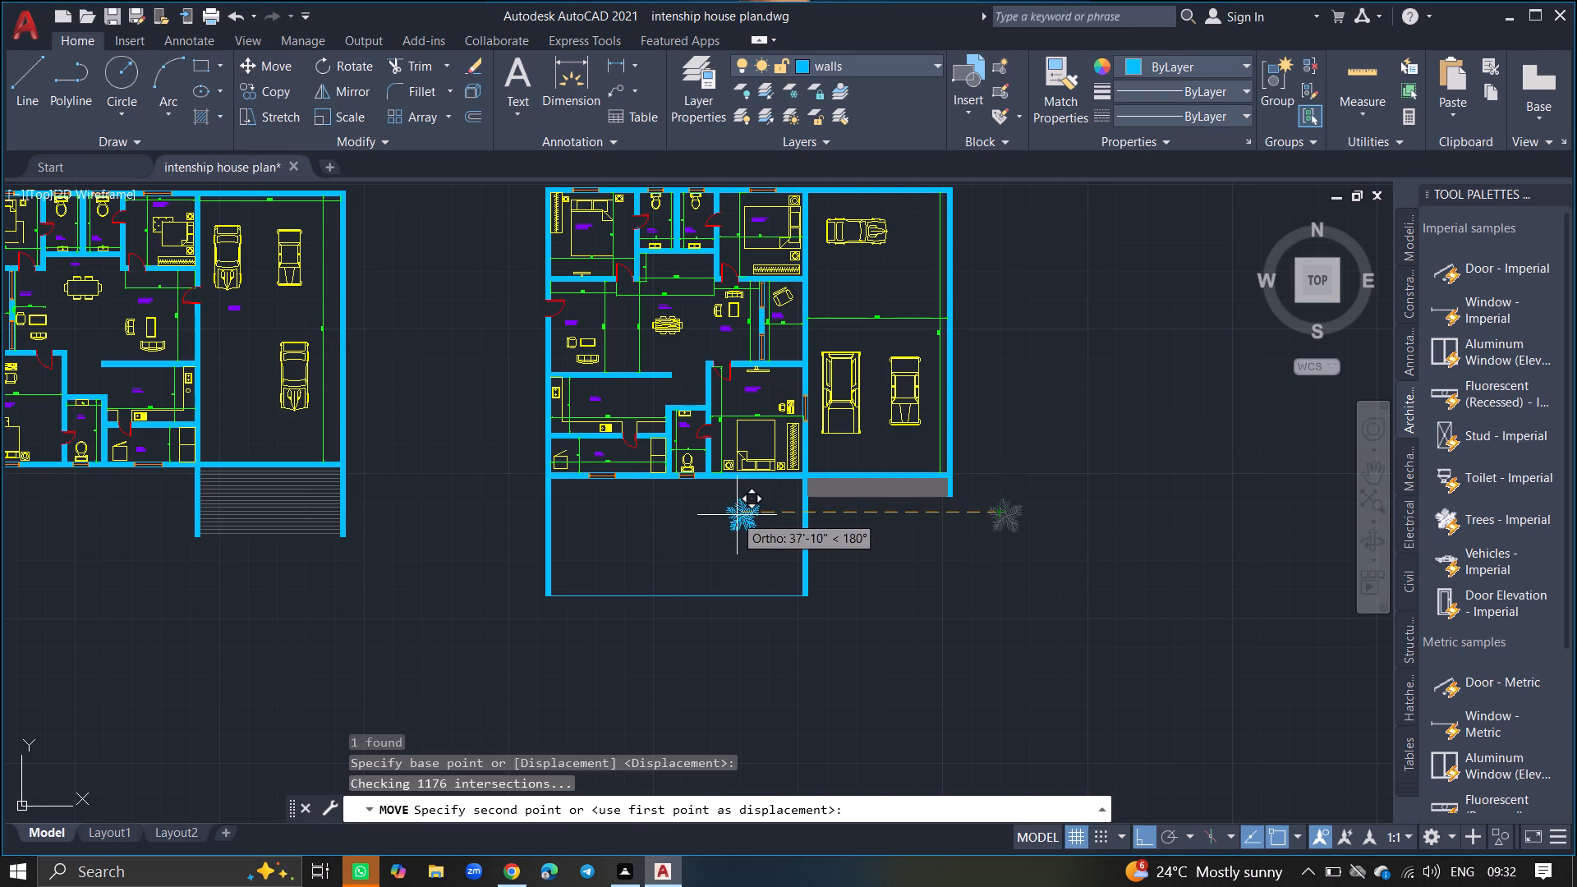
pyautogui.click(580, 522)
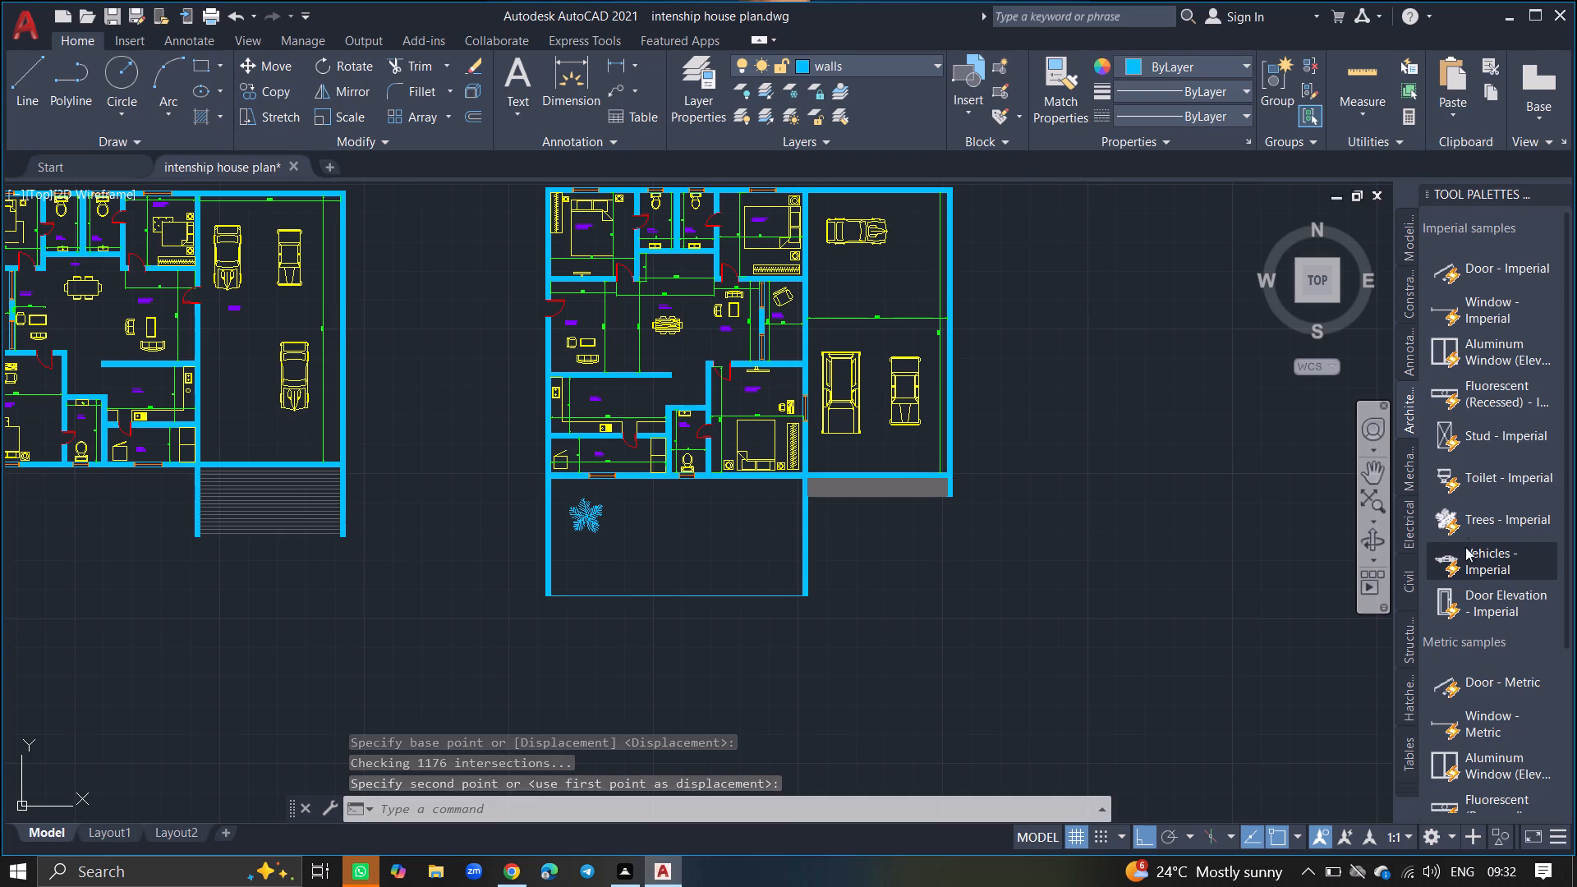
# Insert another Trees - Imperial block southeast of the house and change its type to Type 2 Deciduous (Plan).
pyautogui.click(1472, 514)
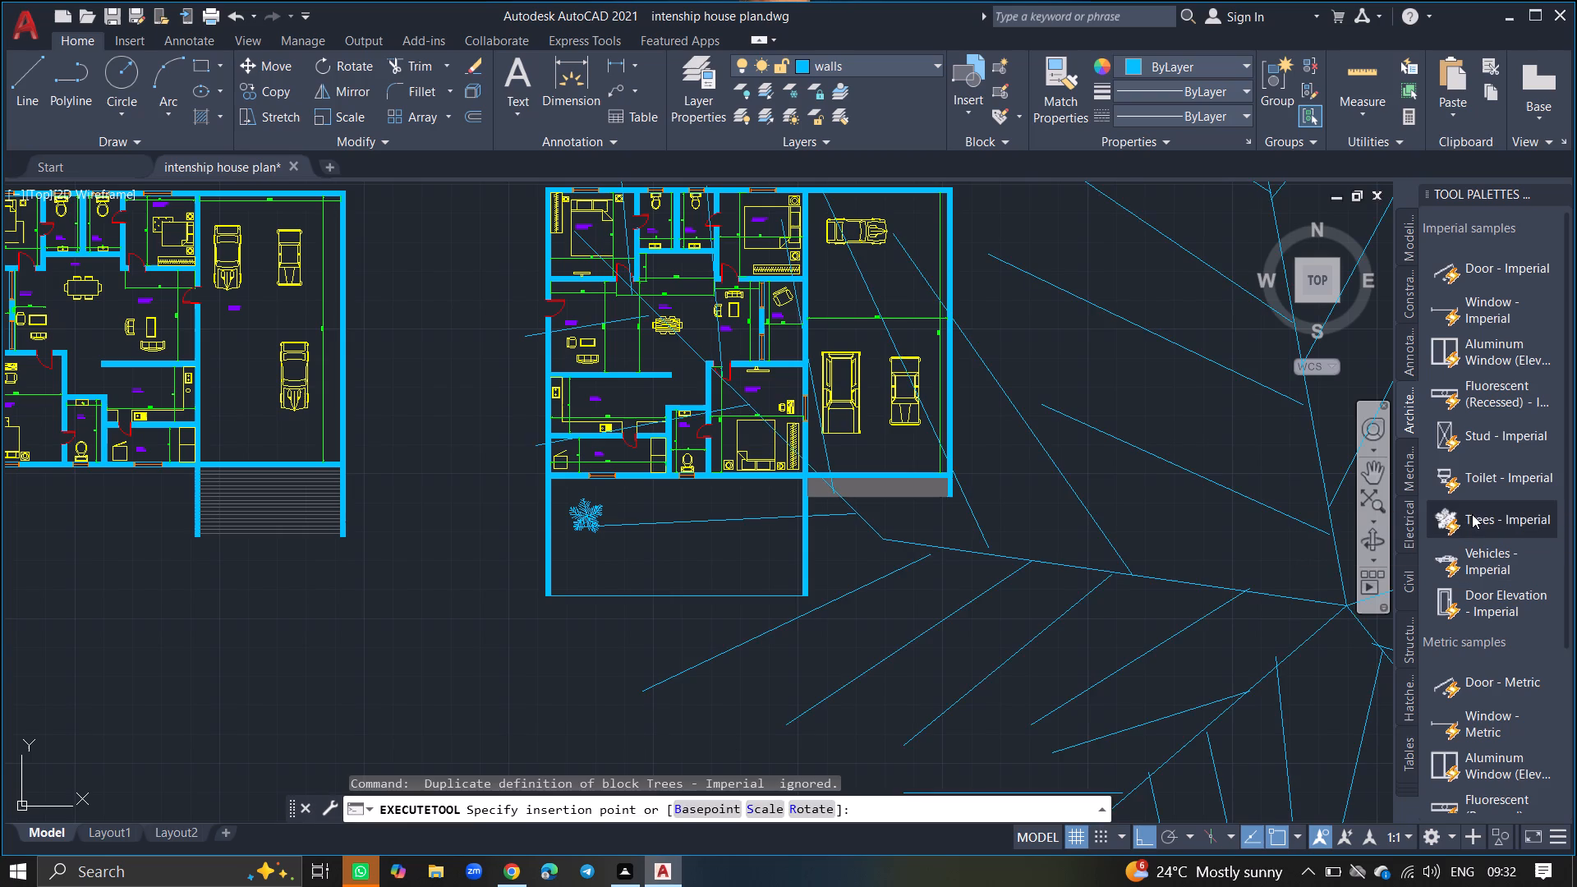
pyautogui.keyDown('ctrl'); pyautogui.scroll(-4, 1139, 611); pyautogui.keyUp('ctrl')
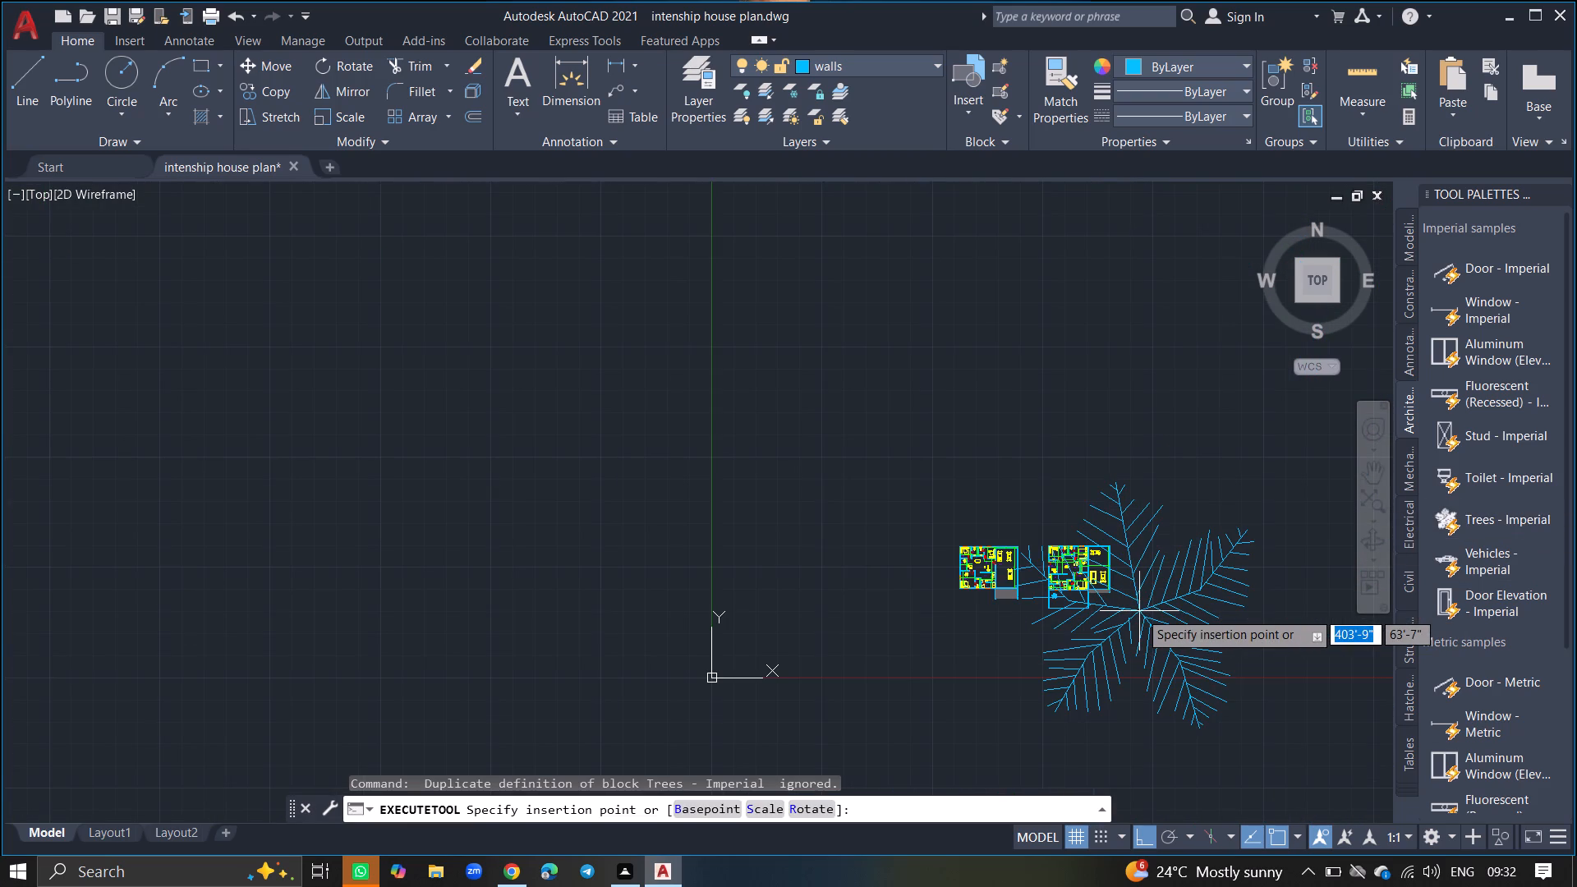
pyautogui.click(1139, 611)
pyautogui.click(1139, 611)
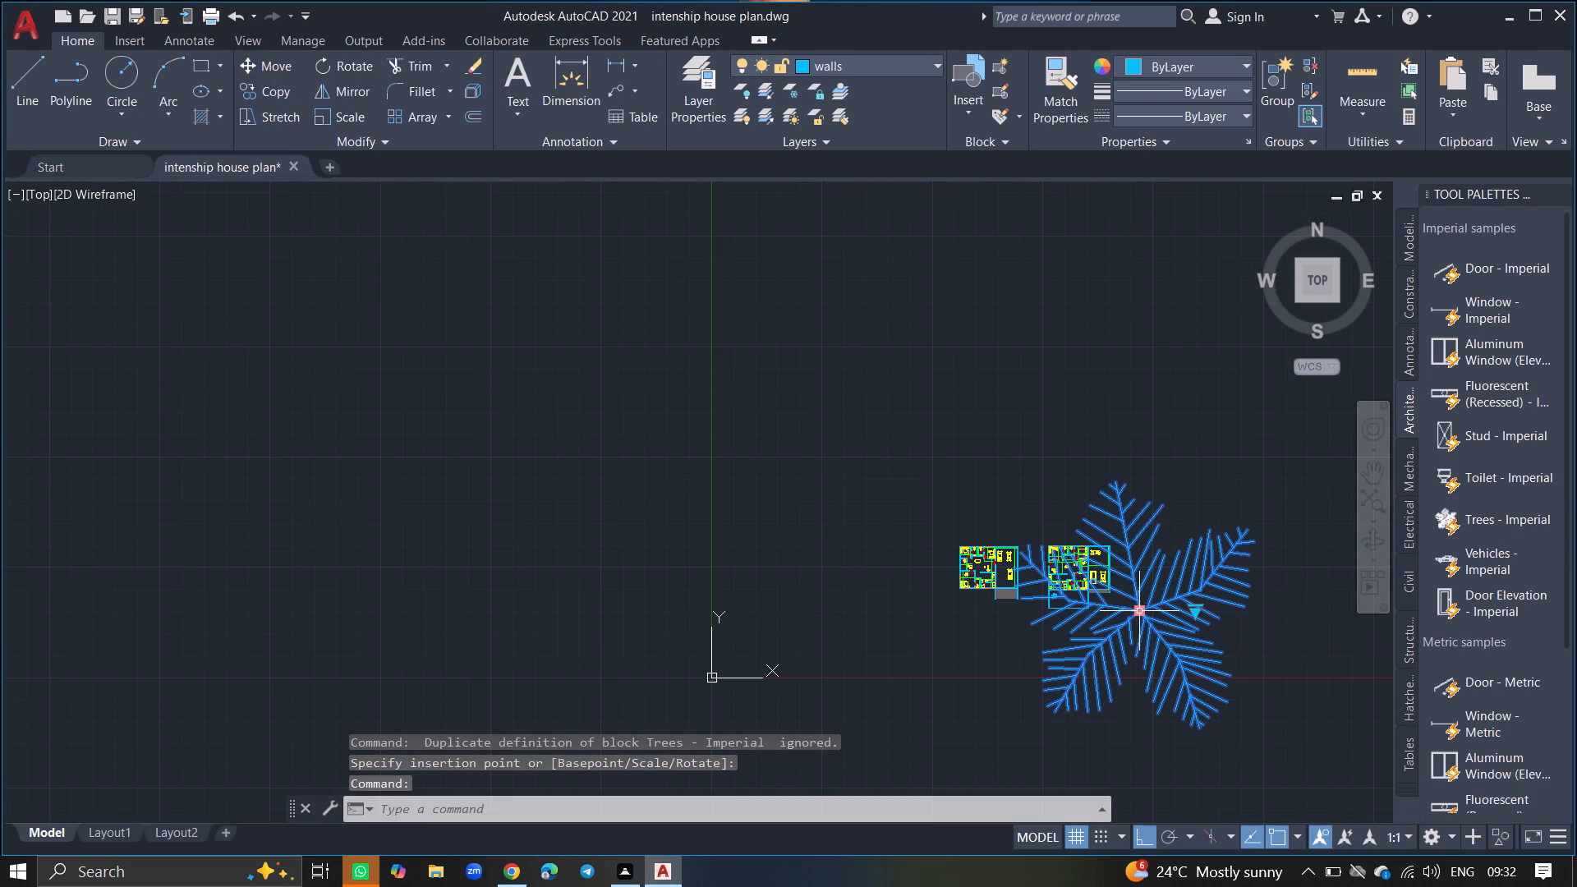
pyautogui.click(1191, 609)
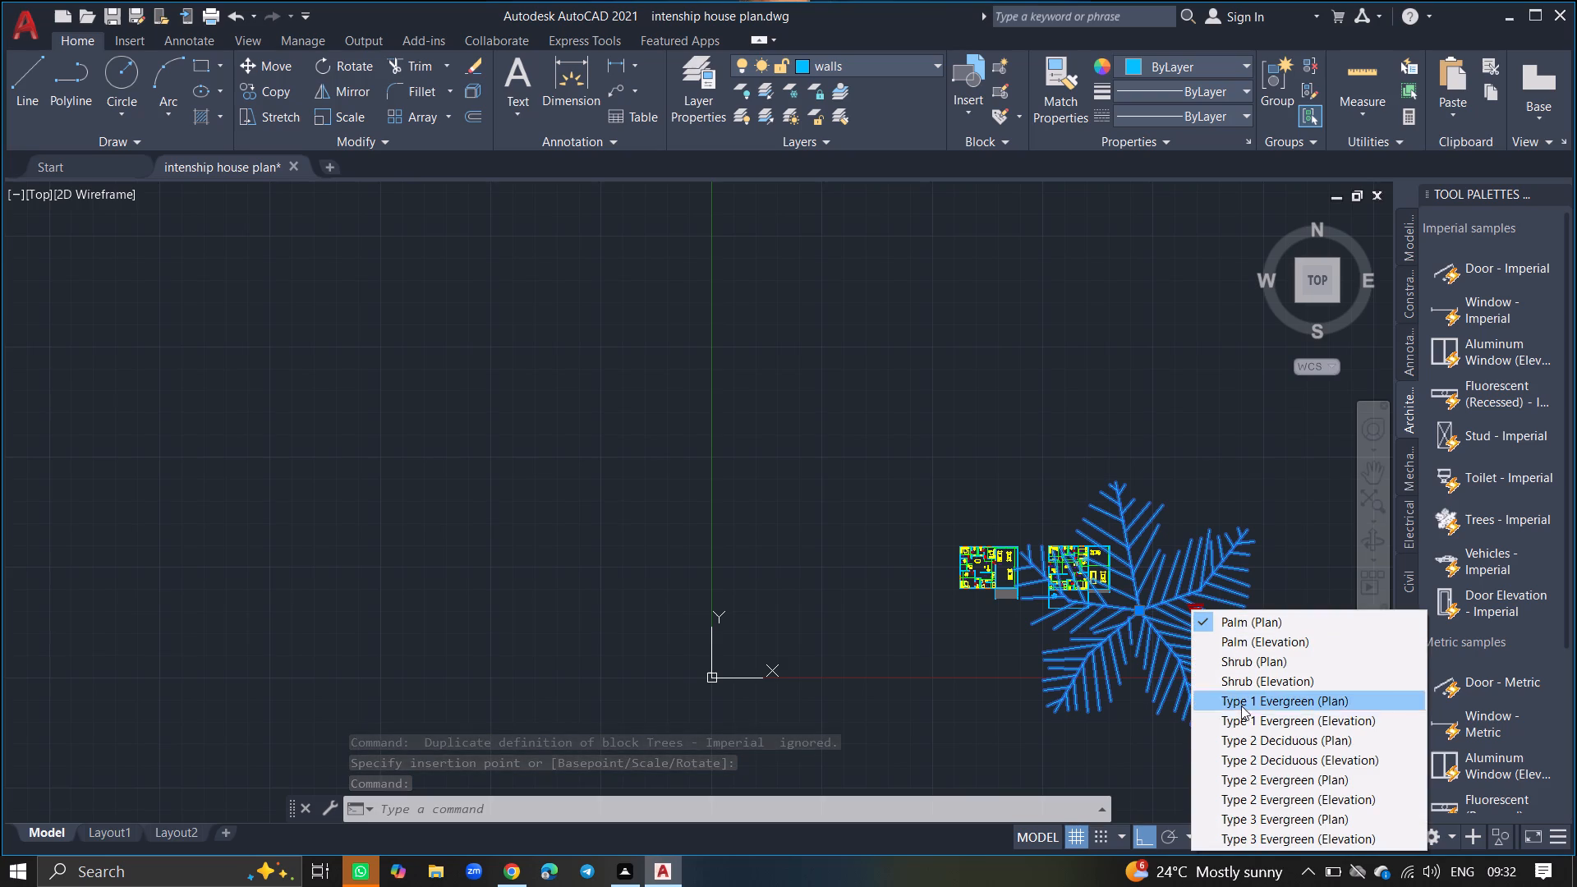
pyautogui.click(1241, 740)
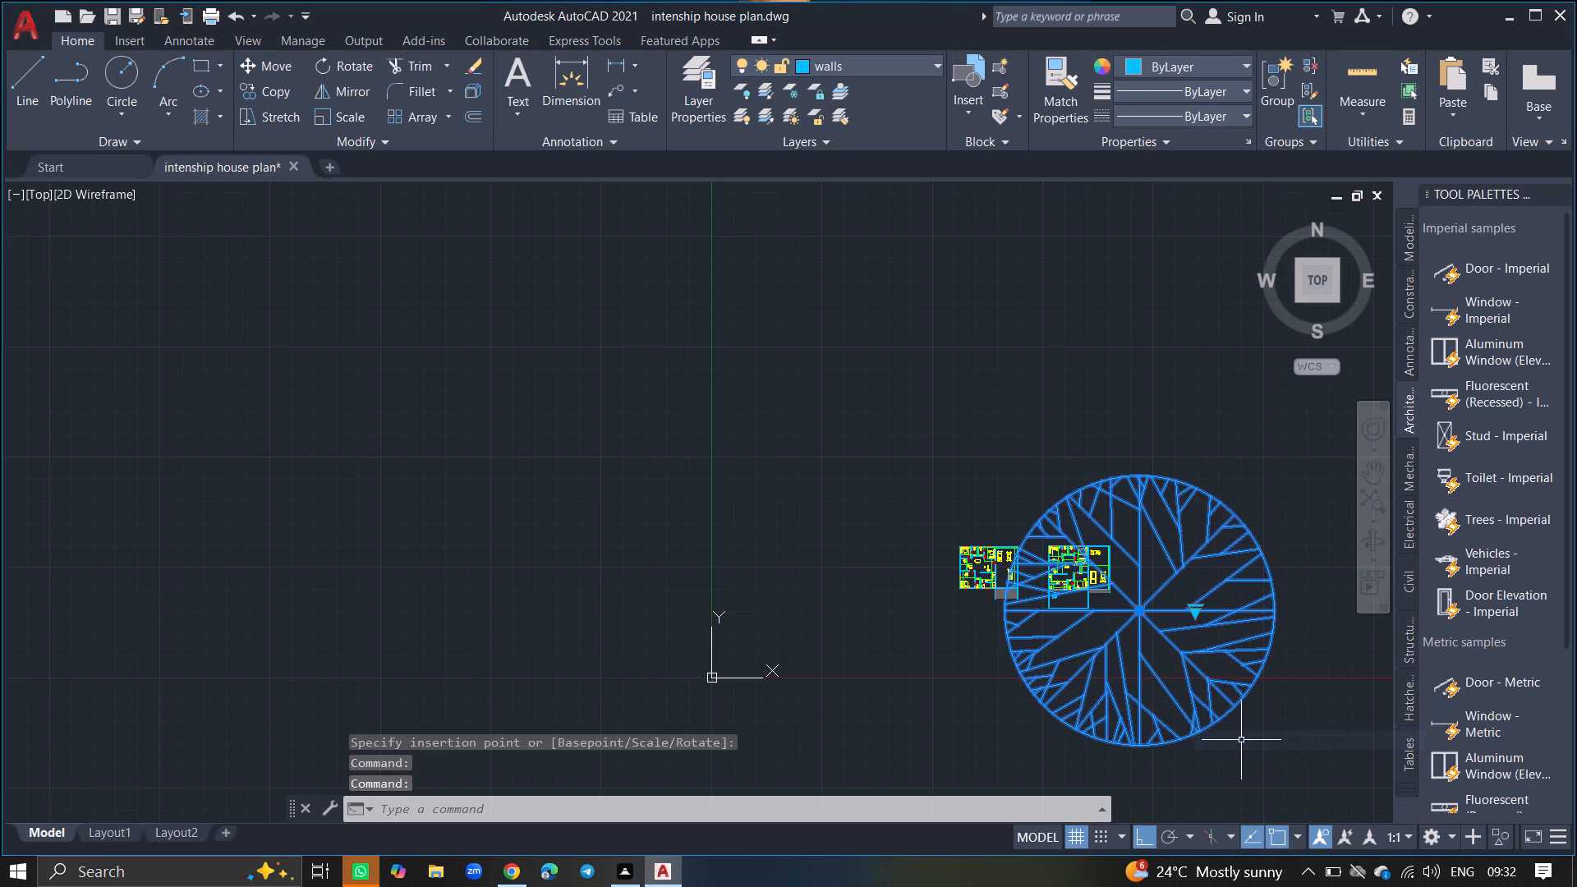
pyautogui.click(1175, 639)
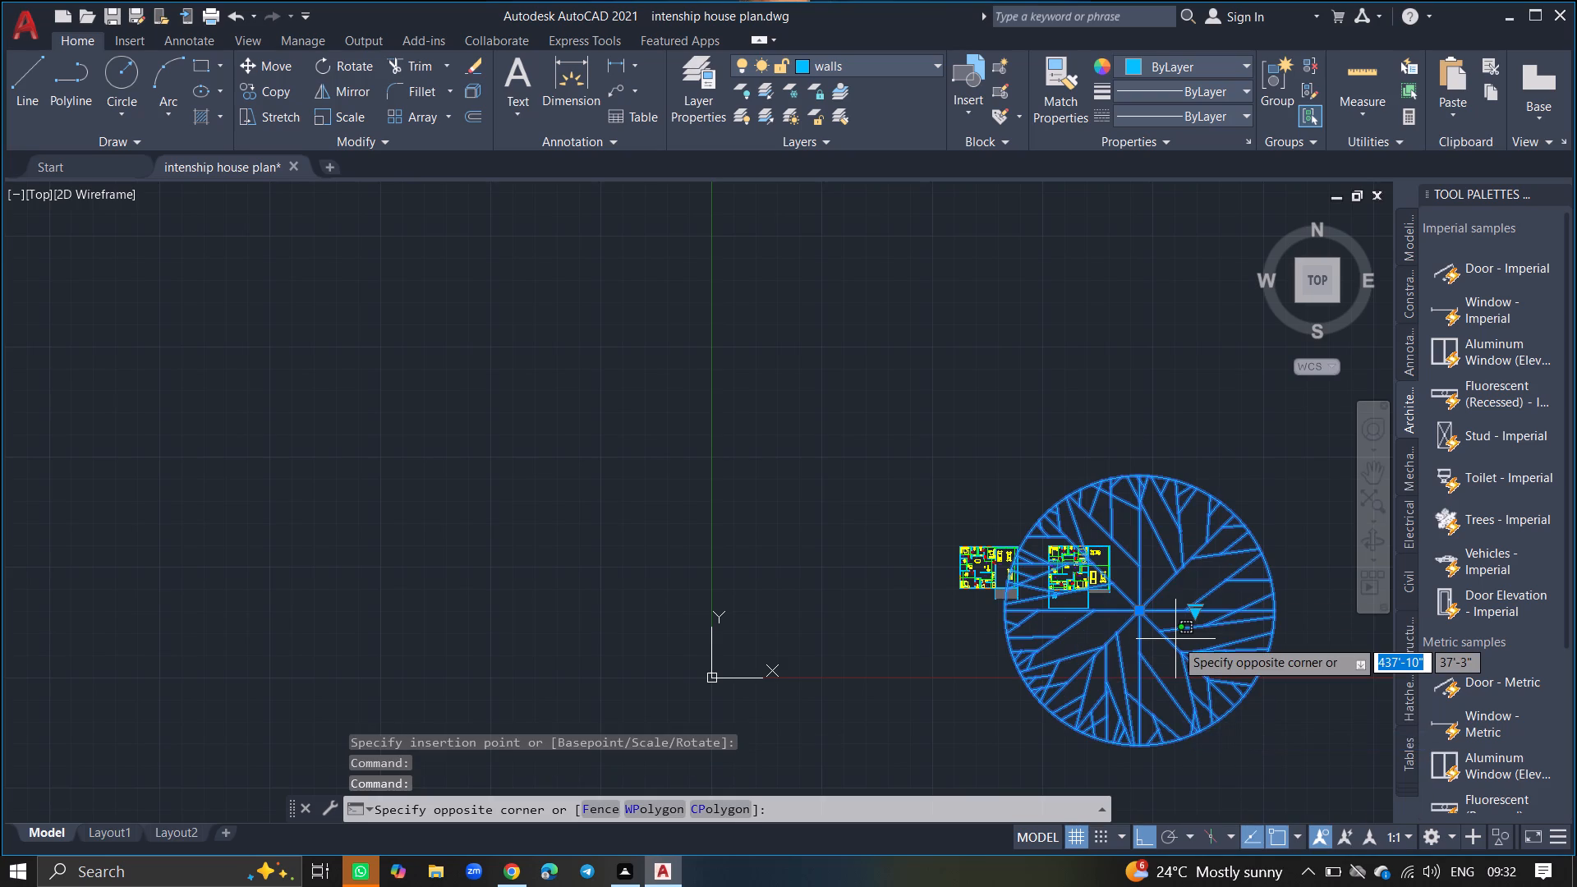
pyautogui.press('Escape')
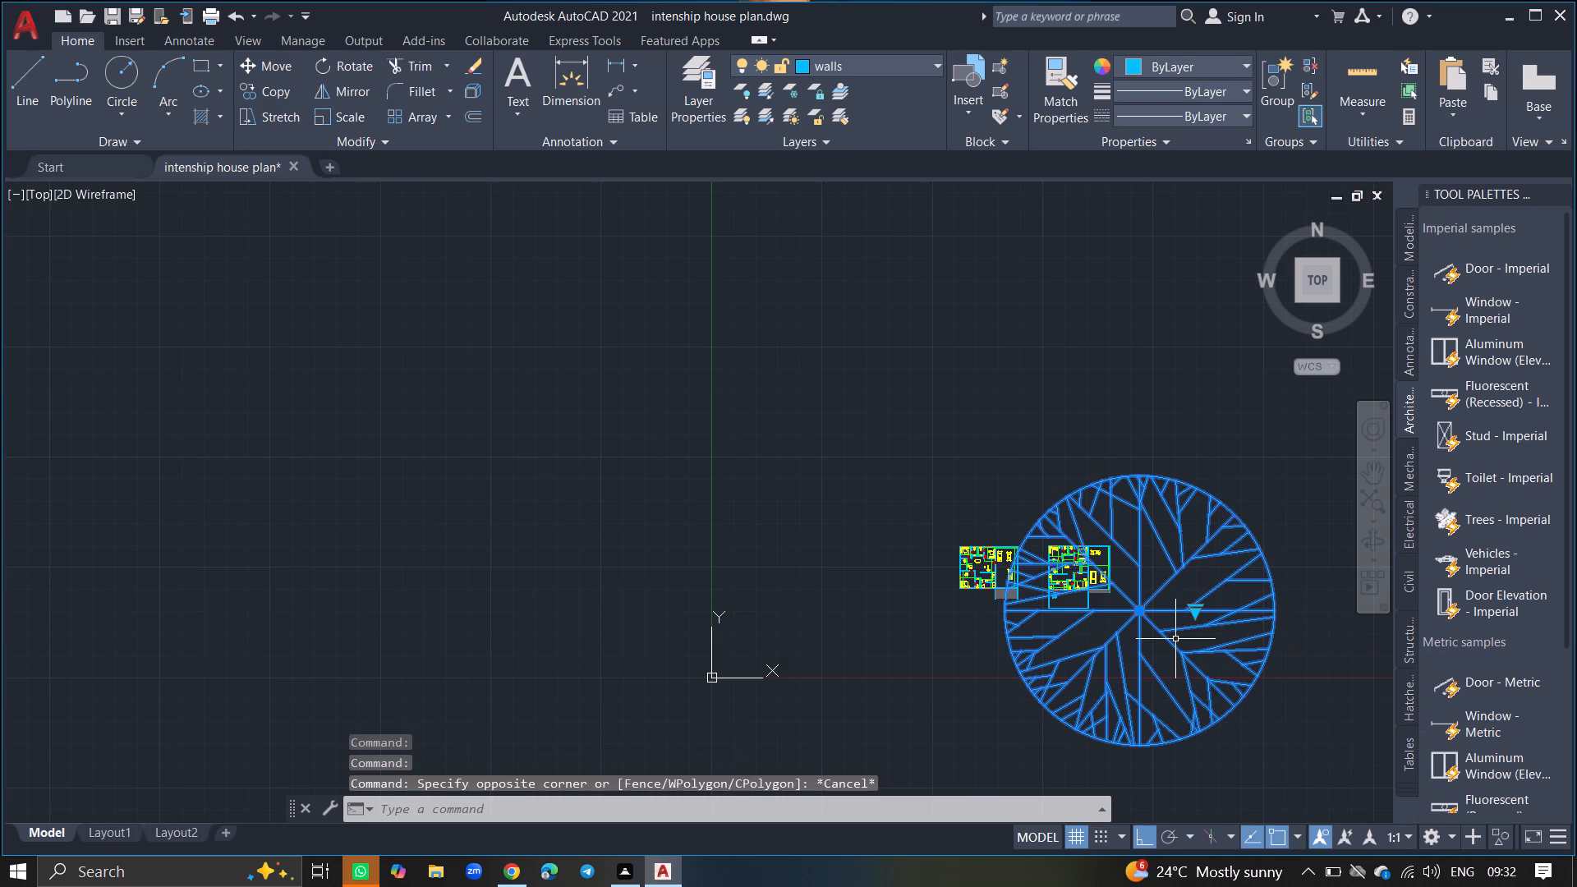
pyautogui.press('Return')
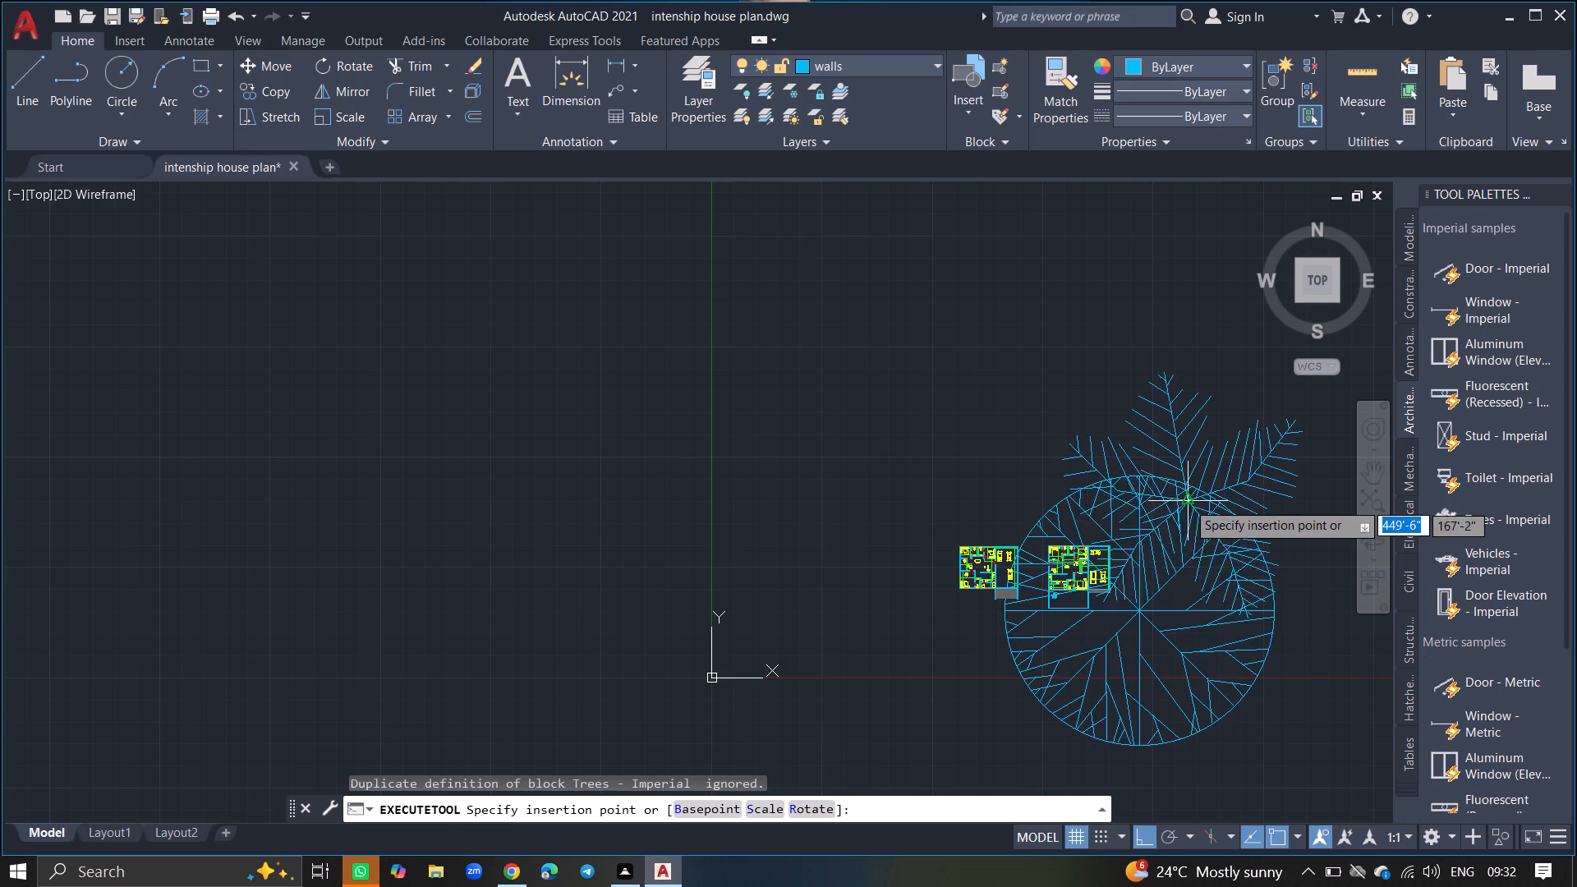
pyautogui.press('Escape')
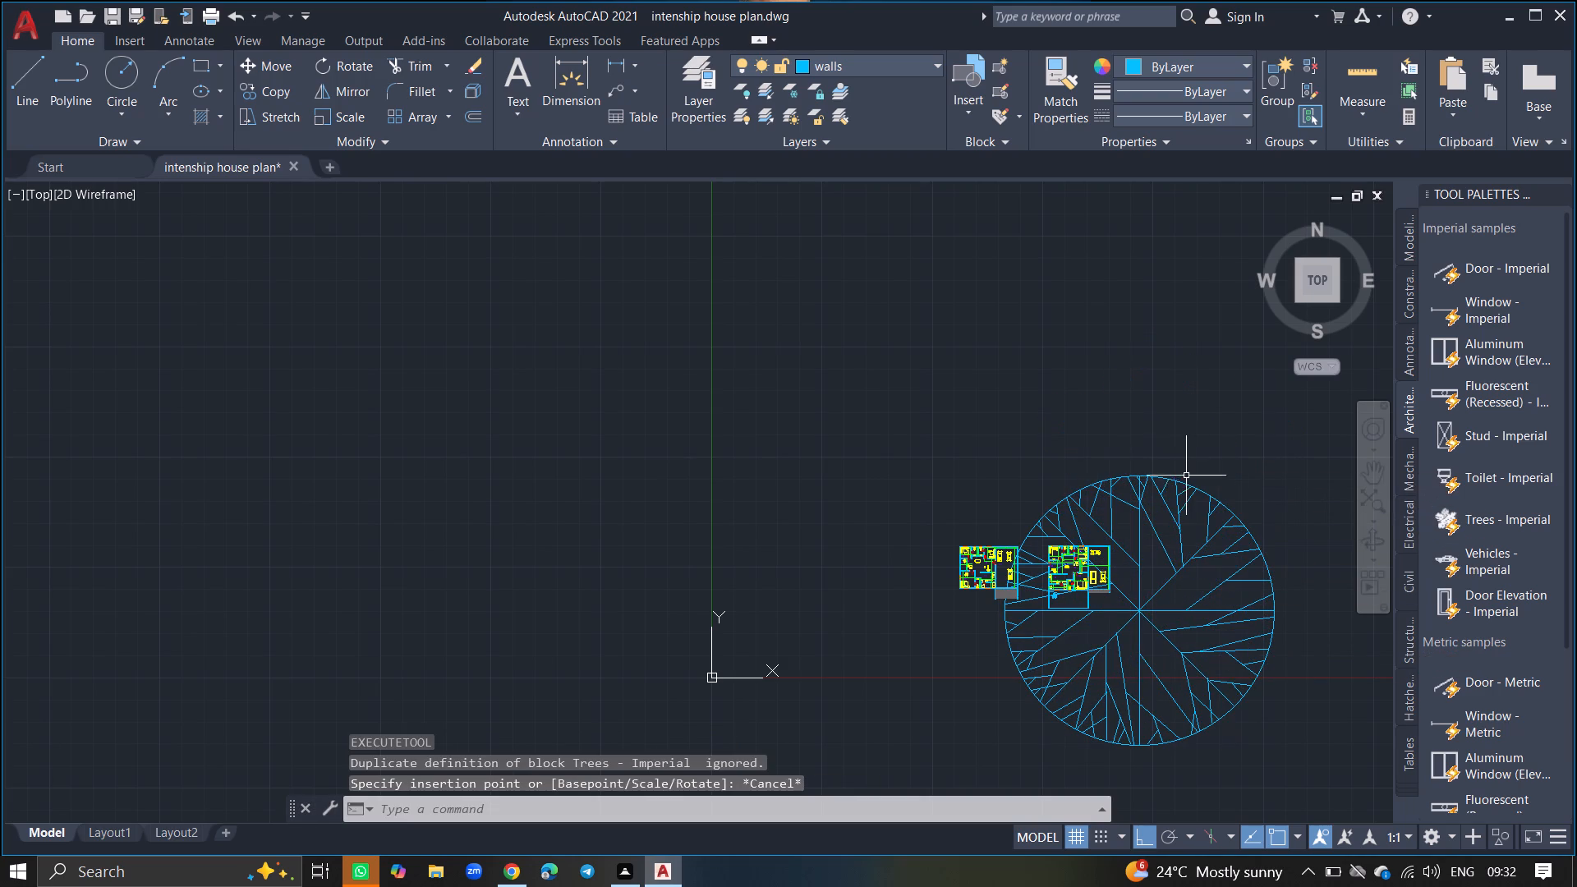
# Scale the Type 2 Deciduous tree down freehand in two passes until it is small enough for the enclosed area.
pyautogui.click(1187, 485)
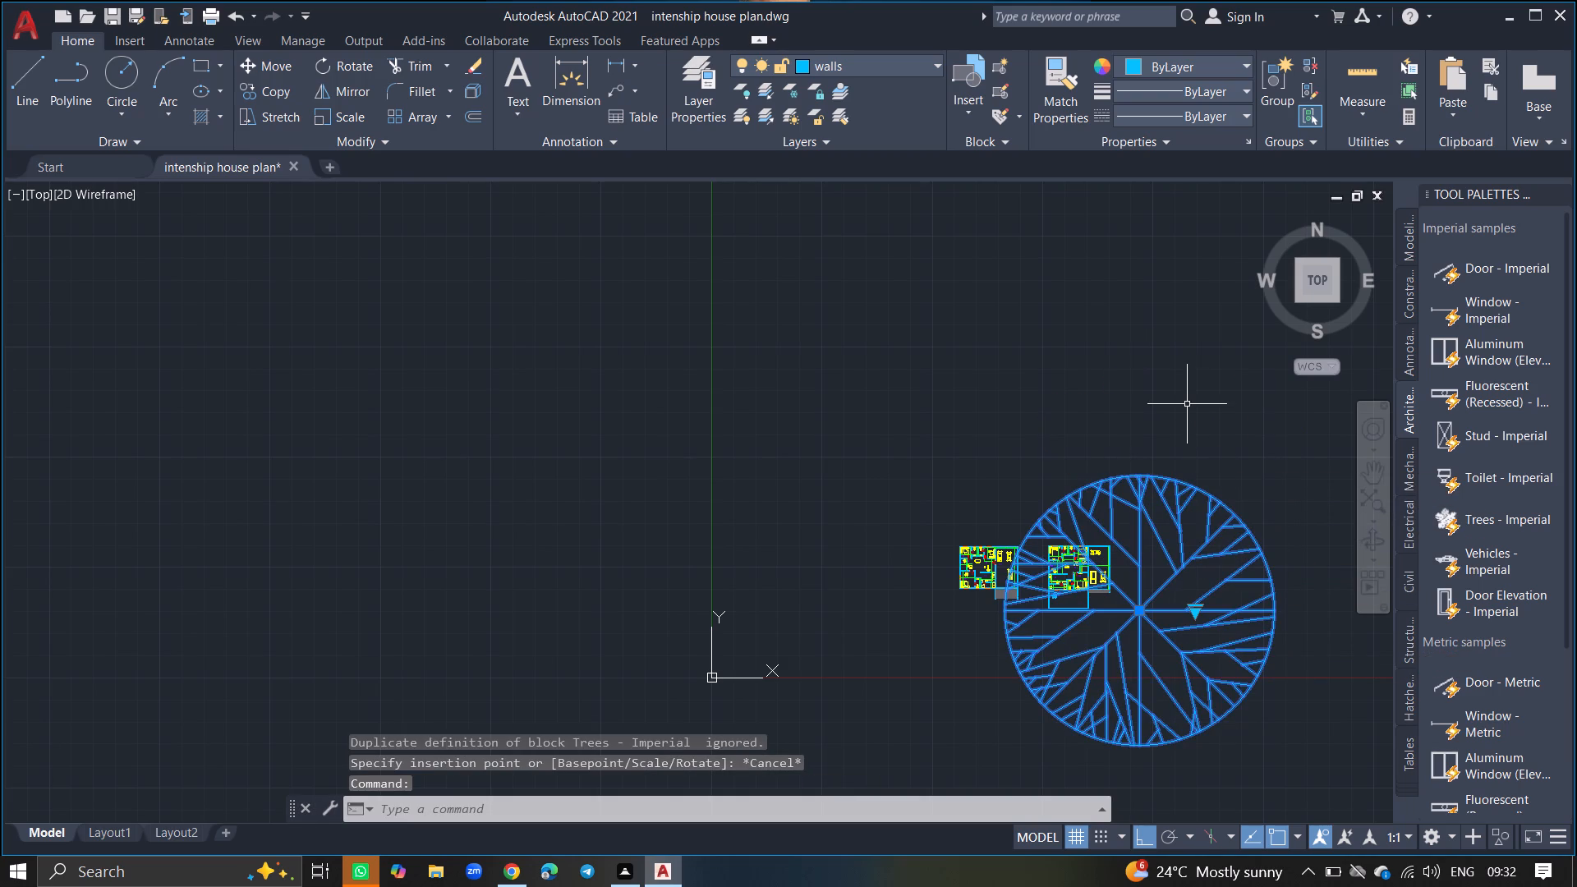
pyautogui.write('SC')
pyautogui.press('Return')
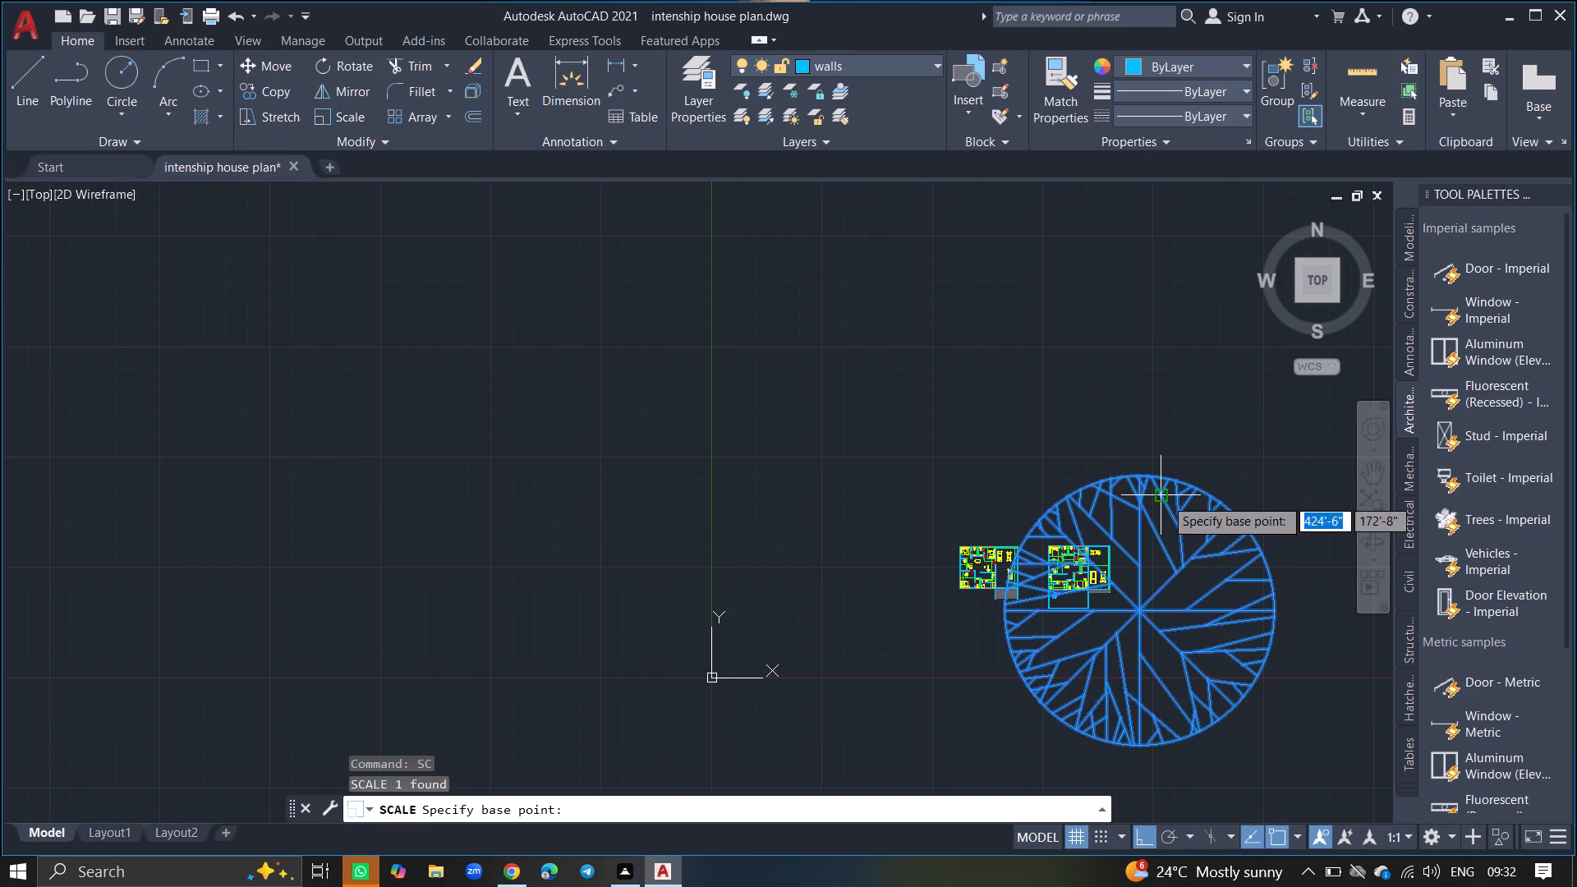
pyautogui.click(1165, 506)
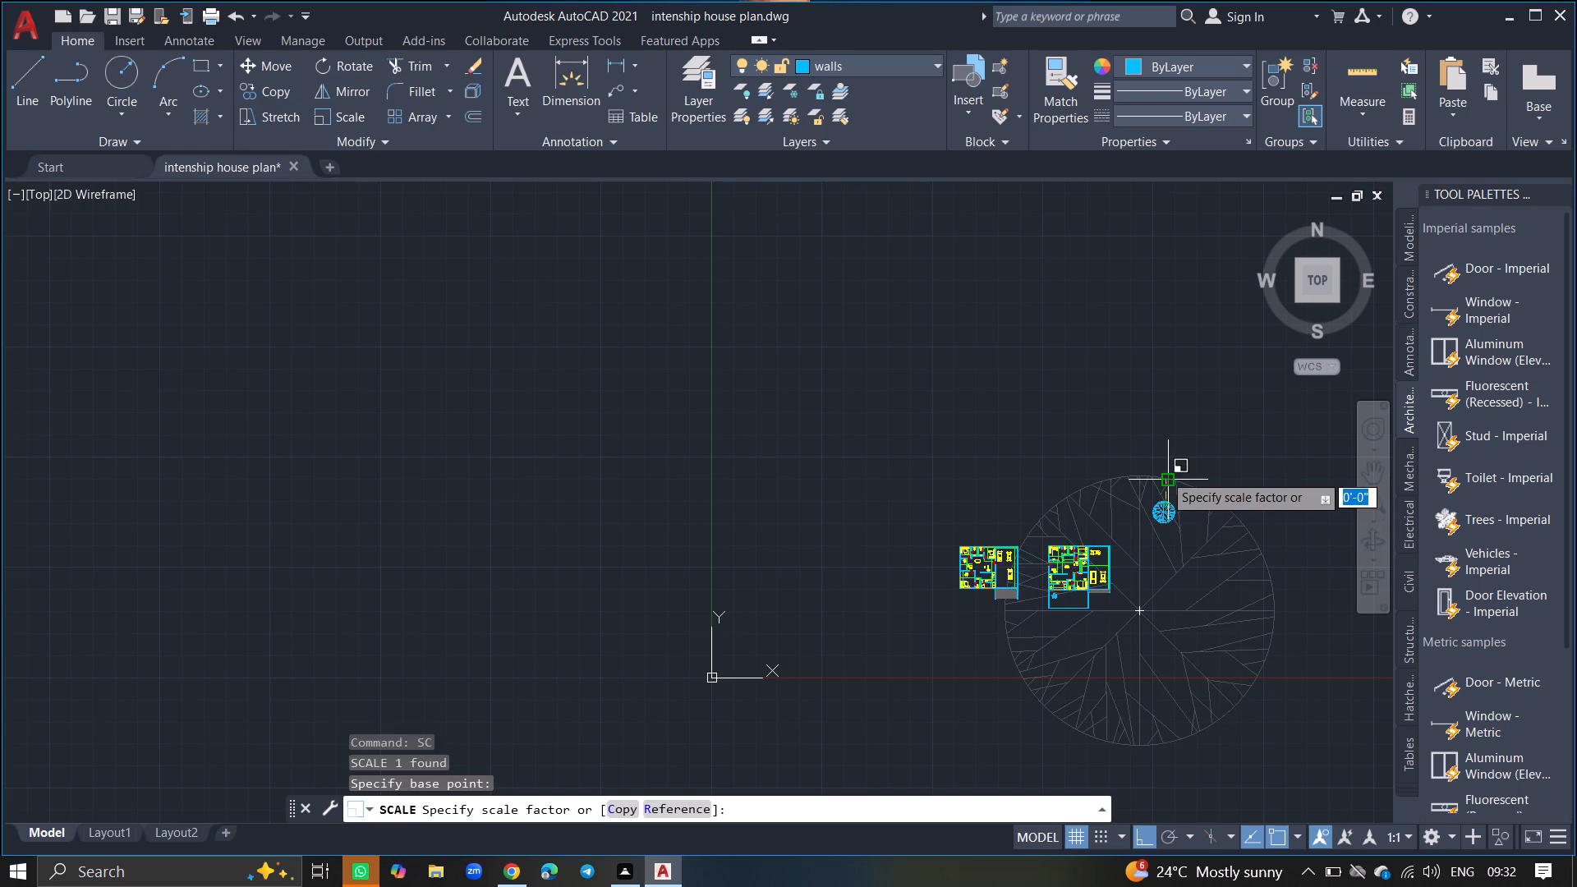
pyautogui.click(1164, 474)
pyautogui.click(1164, 508)
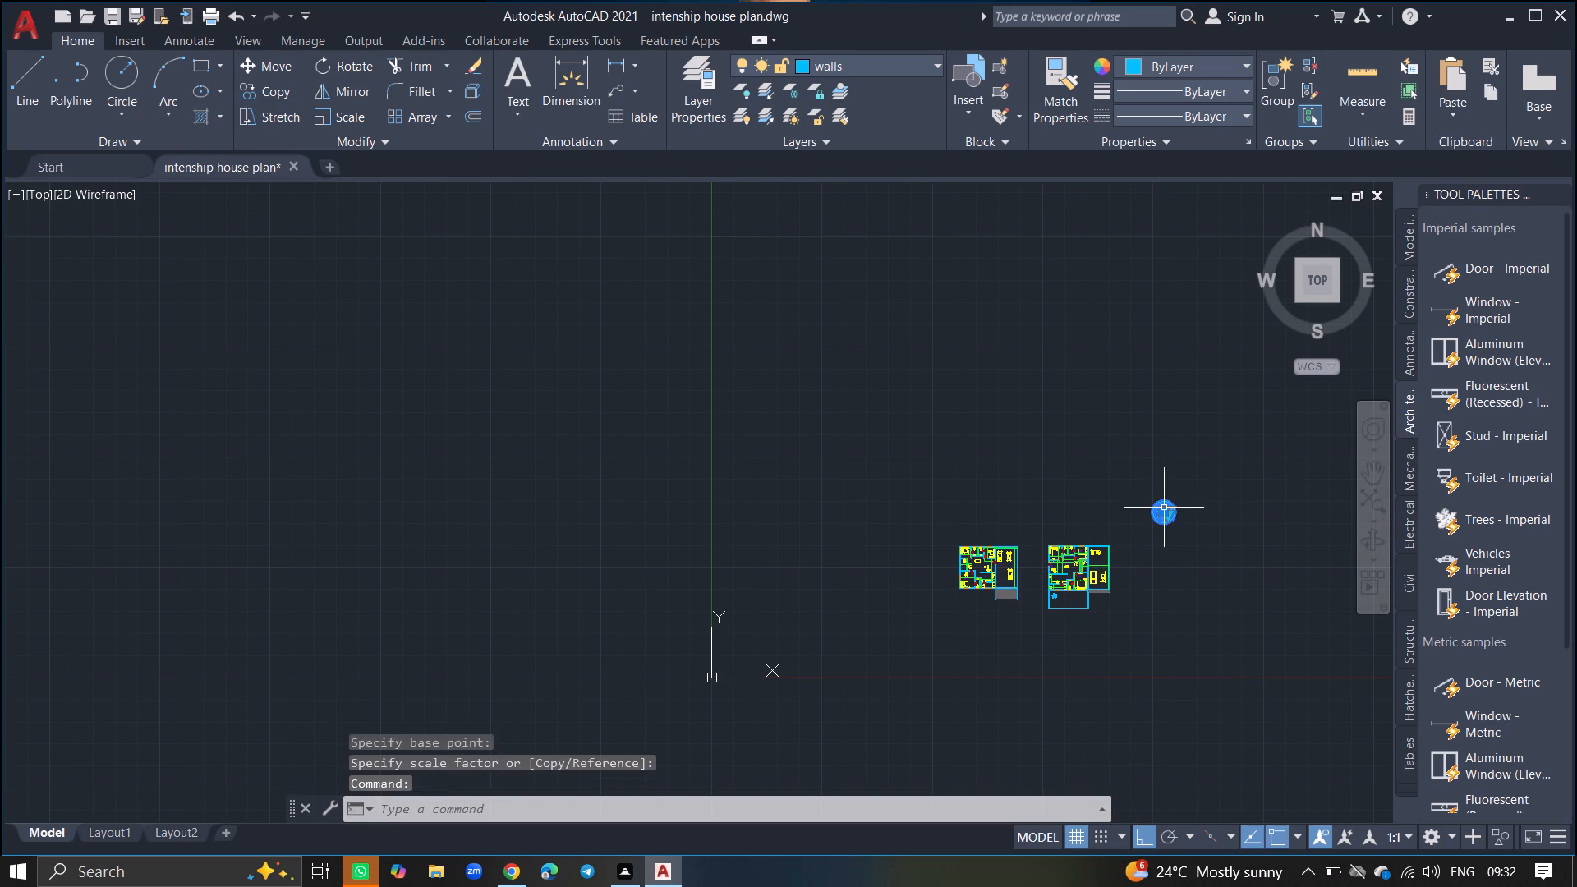
pyautogui.keyDown('ctrl'); pyautogui.scroll(4, 1164, 508); pyautogui.keyUp('ctrl')
pyautogui.write('SC')
pyautogui.press('Return')
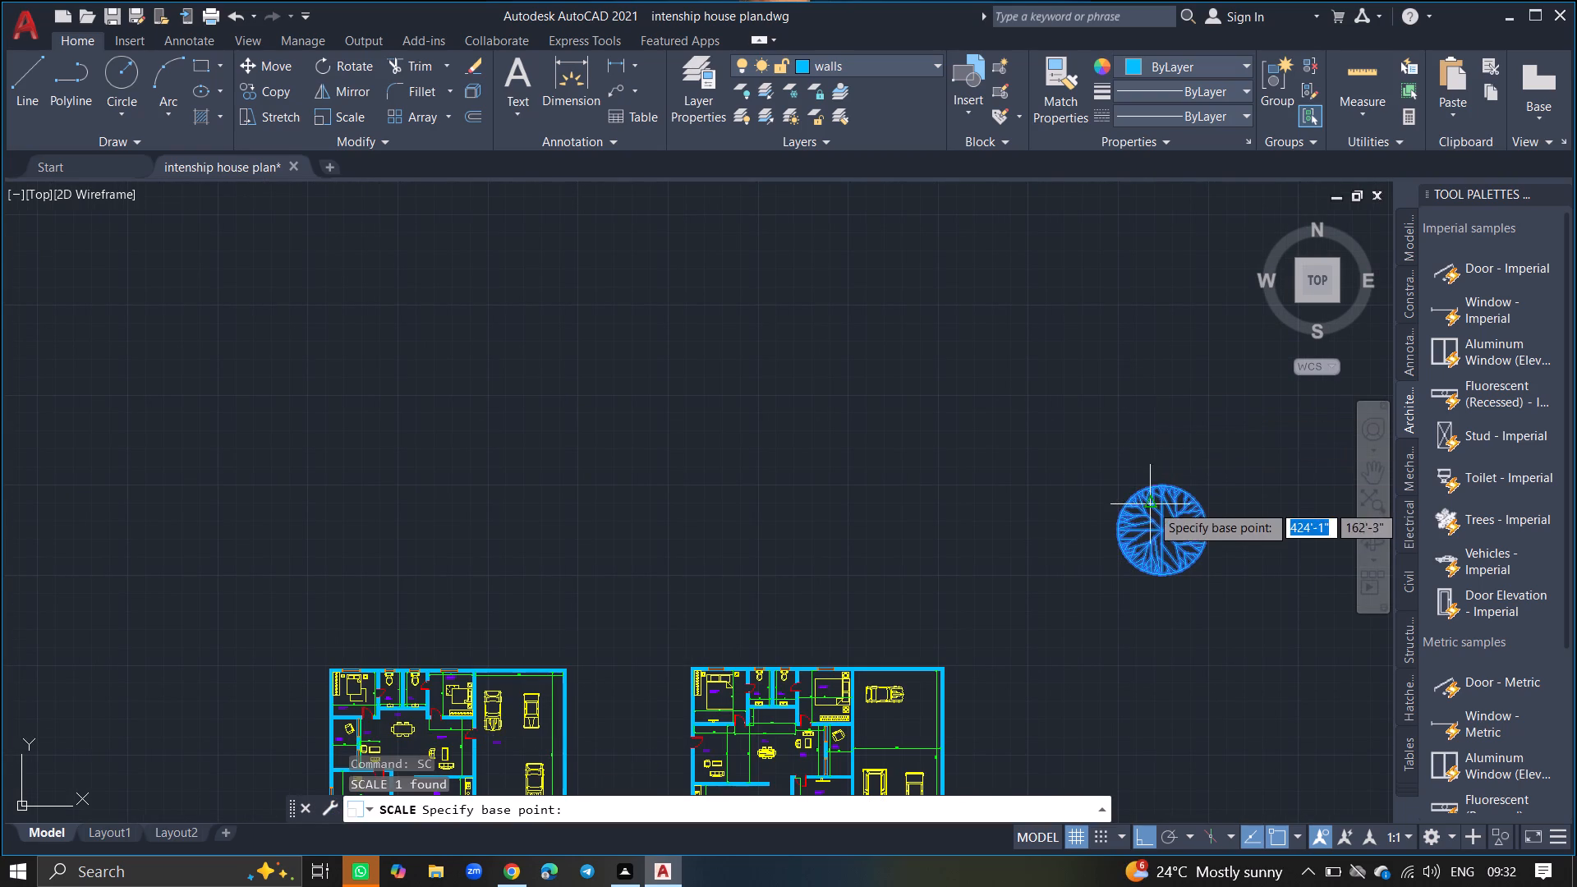
pyautogui.click(1166, 528)
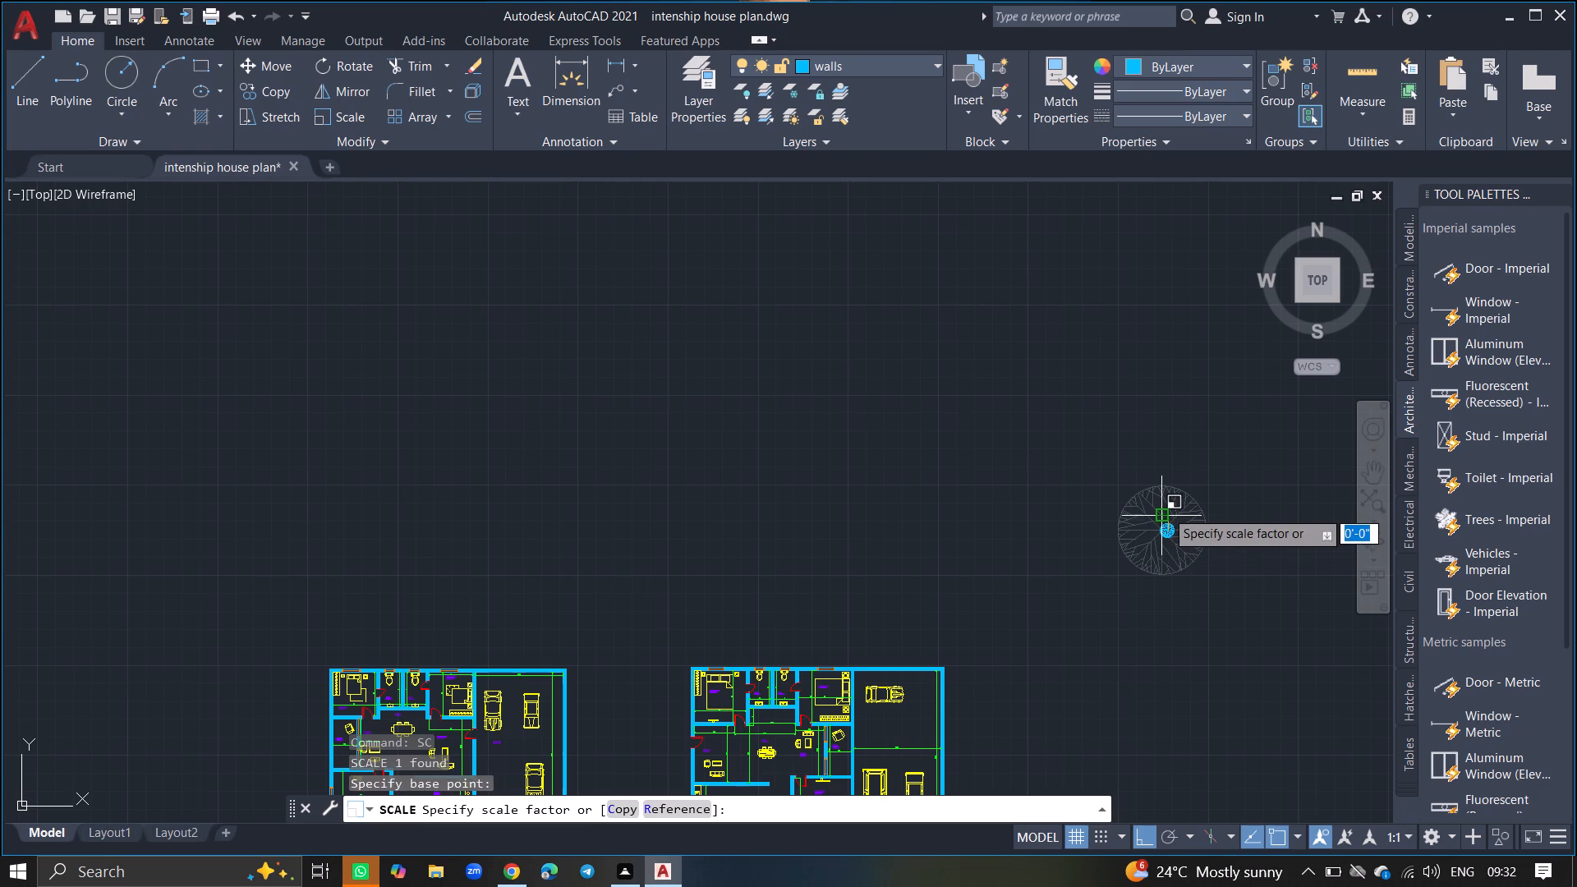
pyautogui.click(1166, 510)
# Move the small deciduous tree, with Ortho off, about 133'-1" at 219° to just southeast of the palm in the enclosed area.
pyautogui.click(1179, 502)
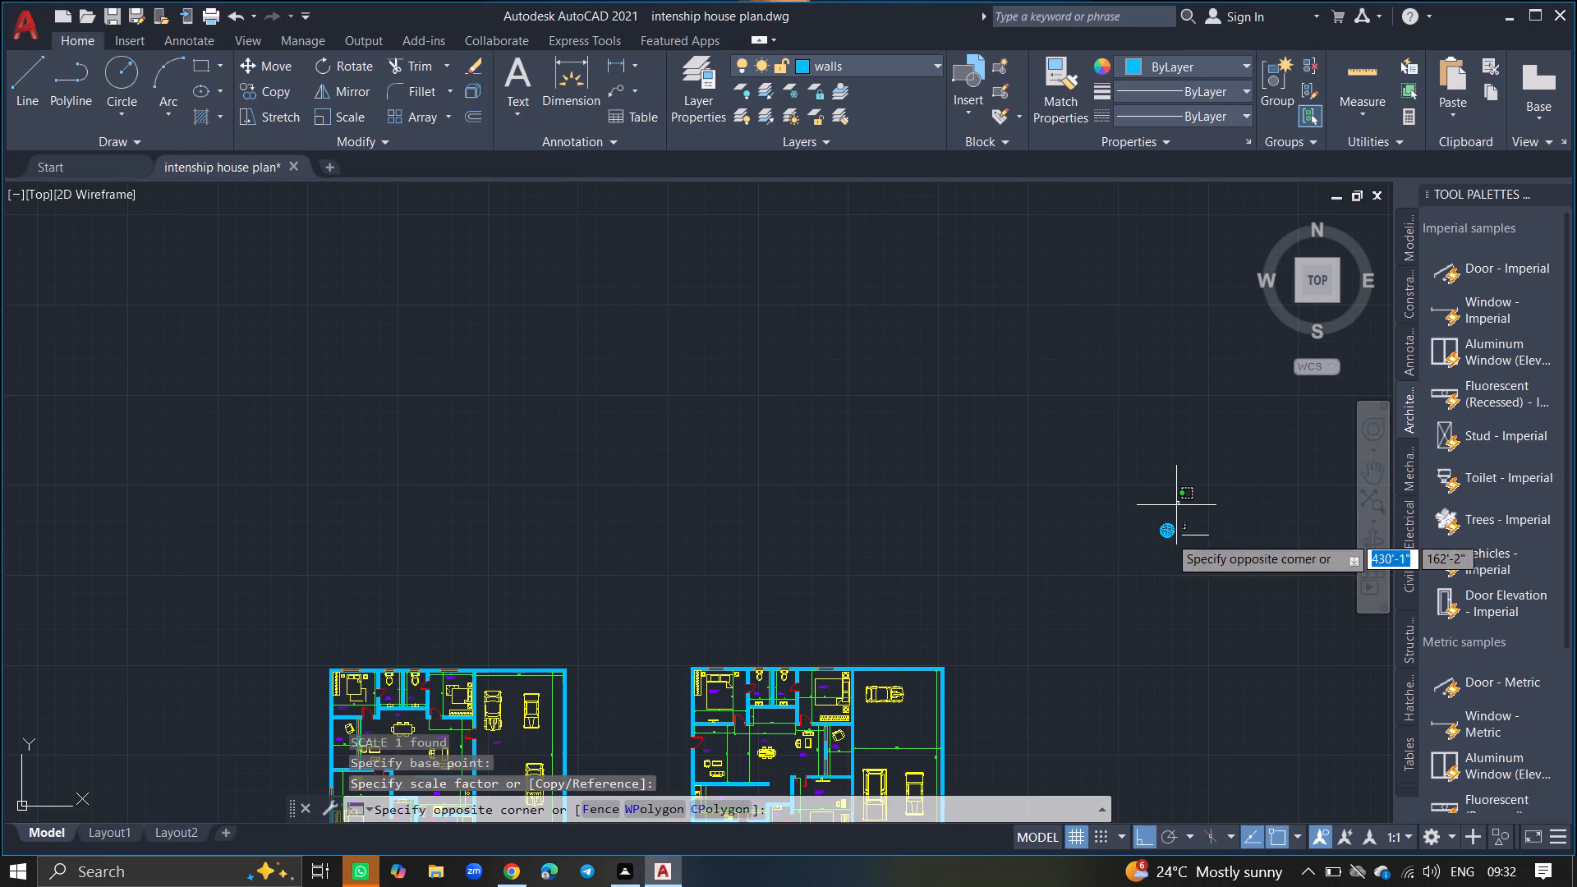
pyautogui.click(1137, 639)
pyautogui.write('MOVE')
pyautogui.press('Return')
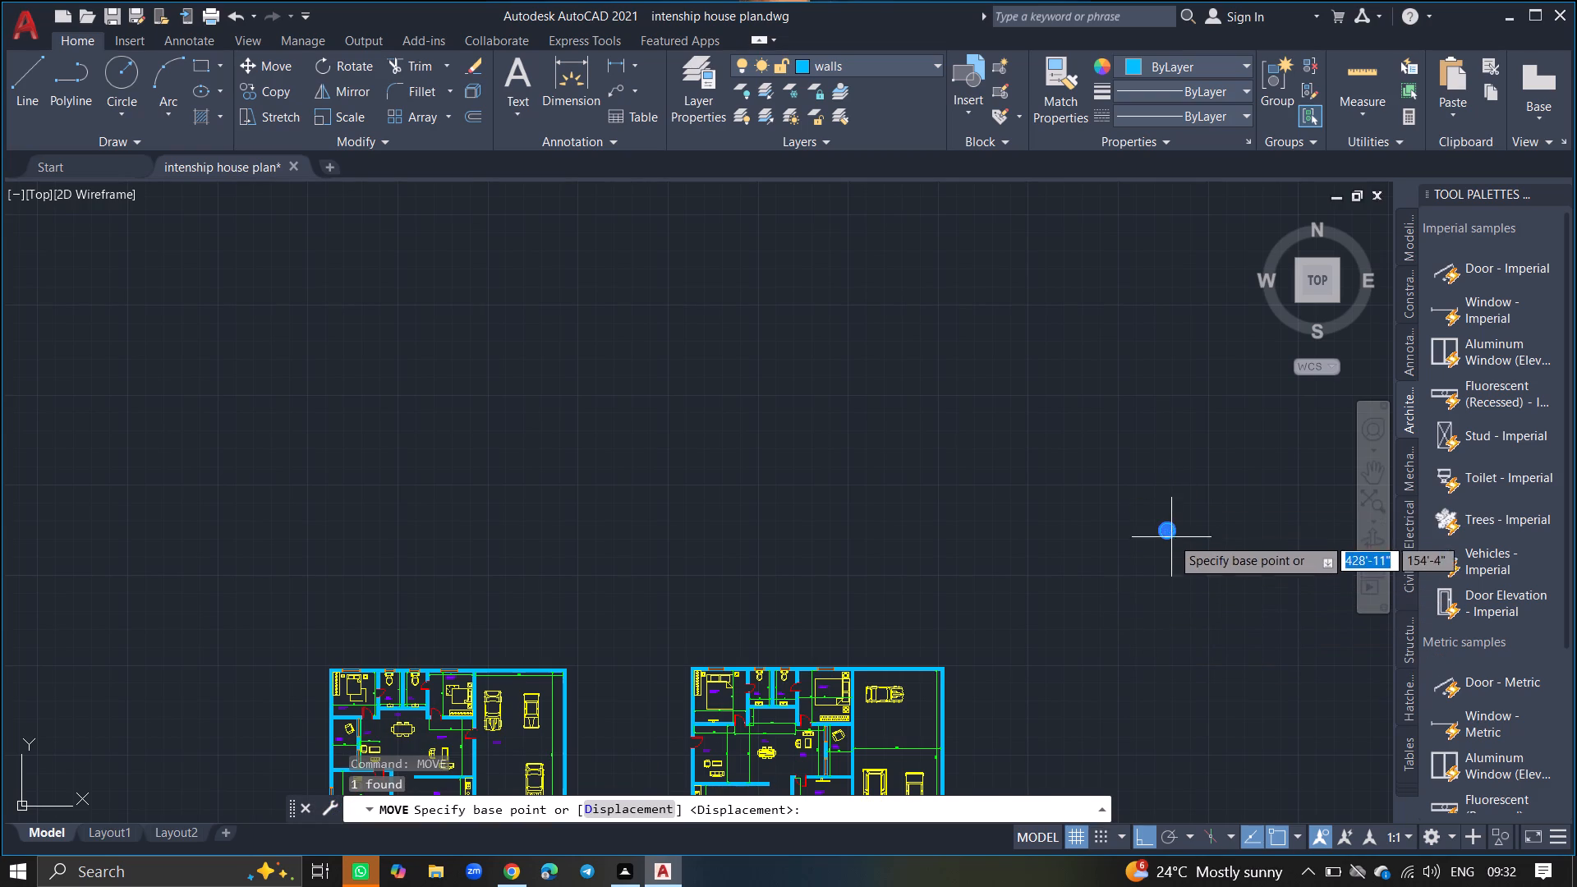
pyautogui.click(1168, 528)
pyautogui.keyDown('ctrl'); pyautogui.scroll(-3, 1083, 446); pyautogui.keyUp('ctrl')
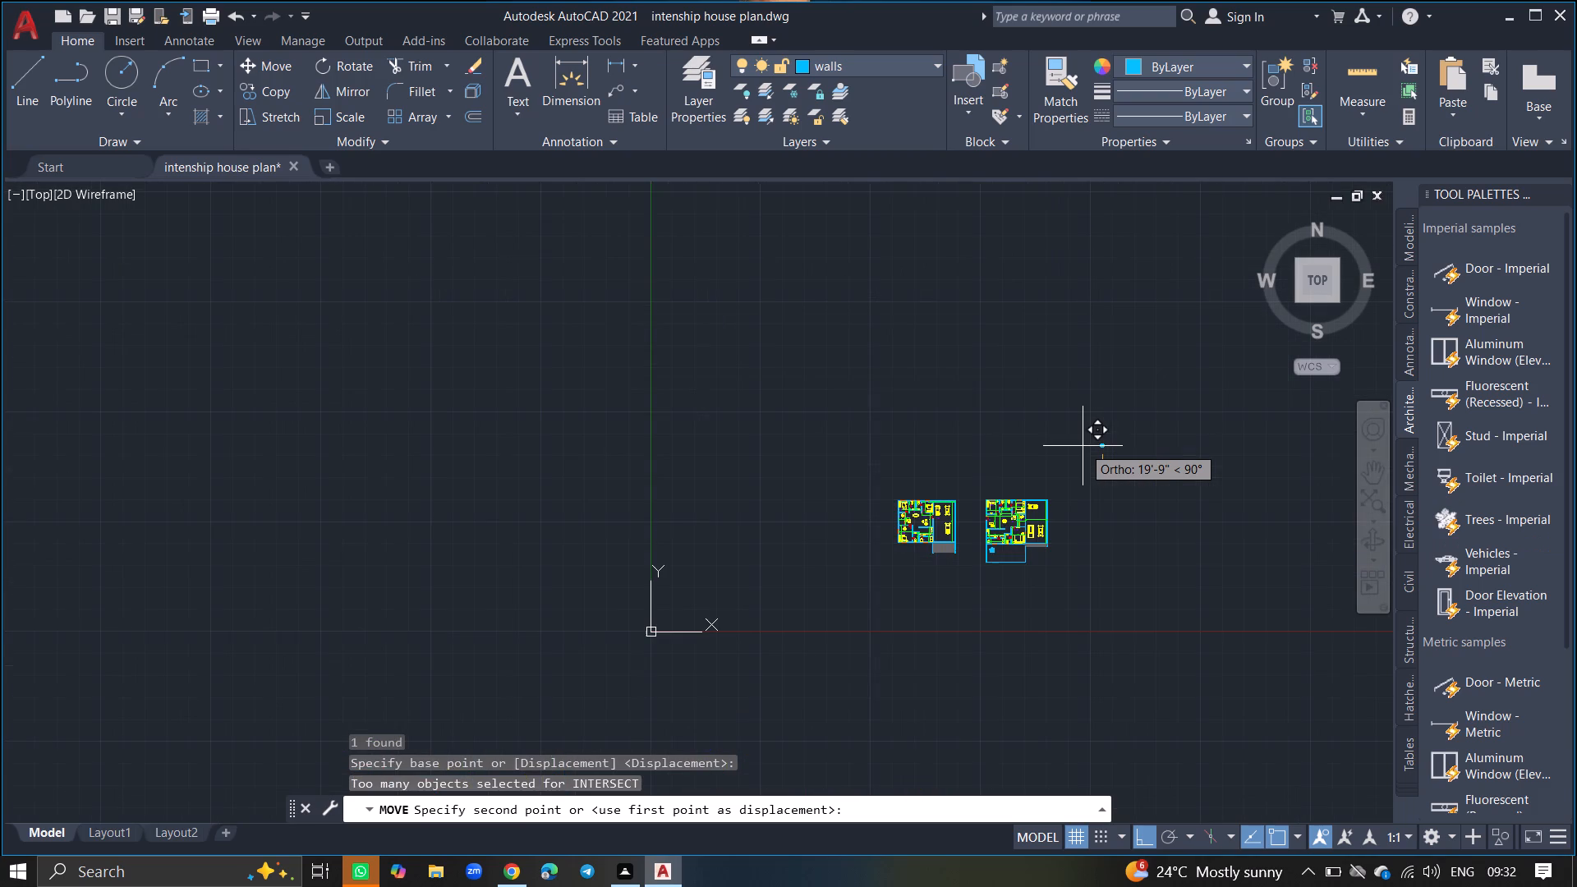
pyautogui.press('F8')
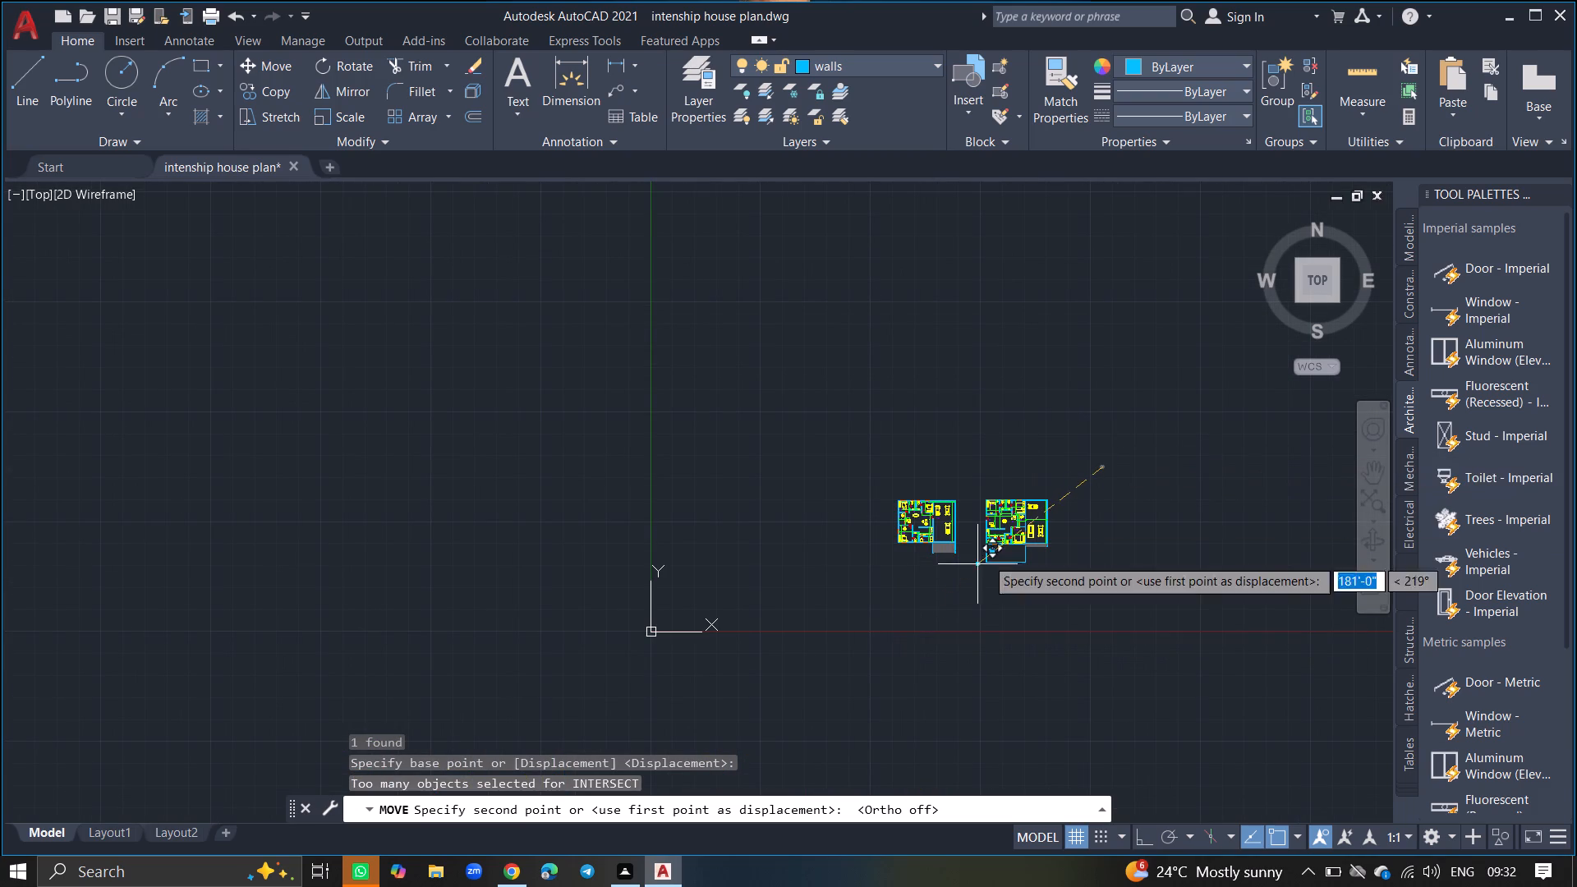
pyautogui.keyDown('ctrl'); pyautogui.scroll(7, 1028, 527); pyautogui.keyUp('ctrl')
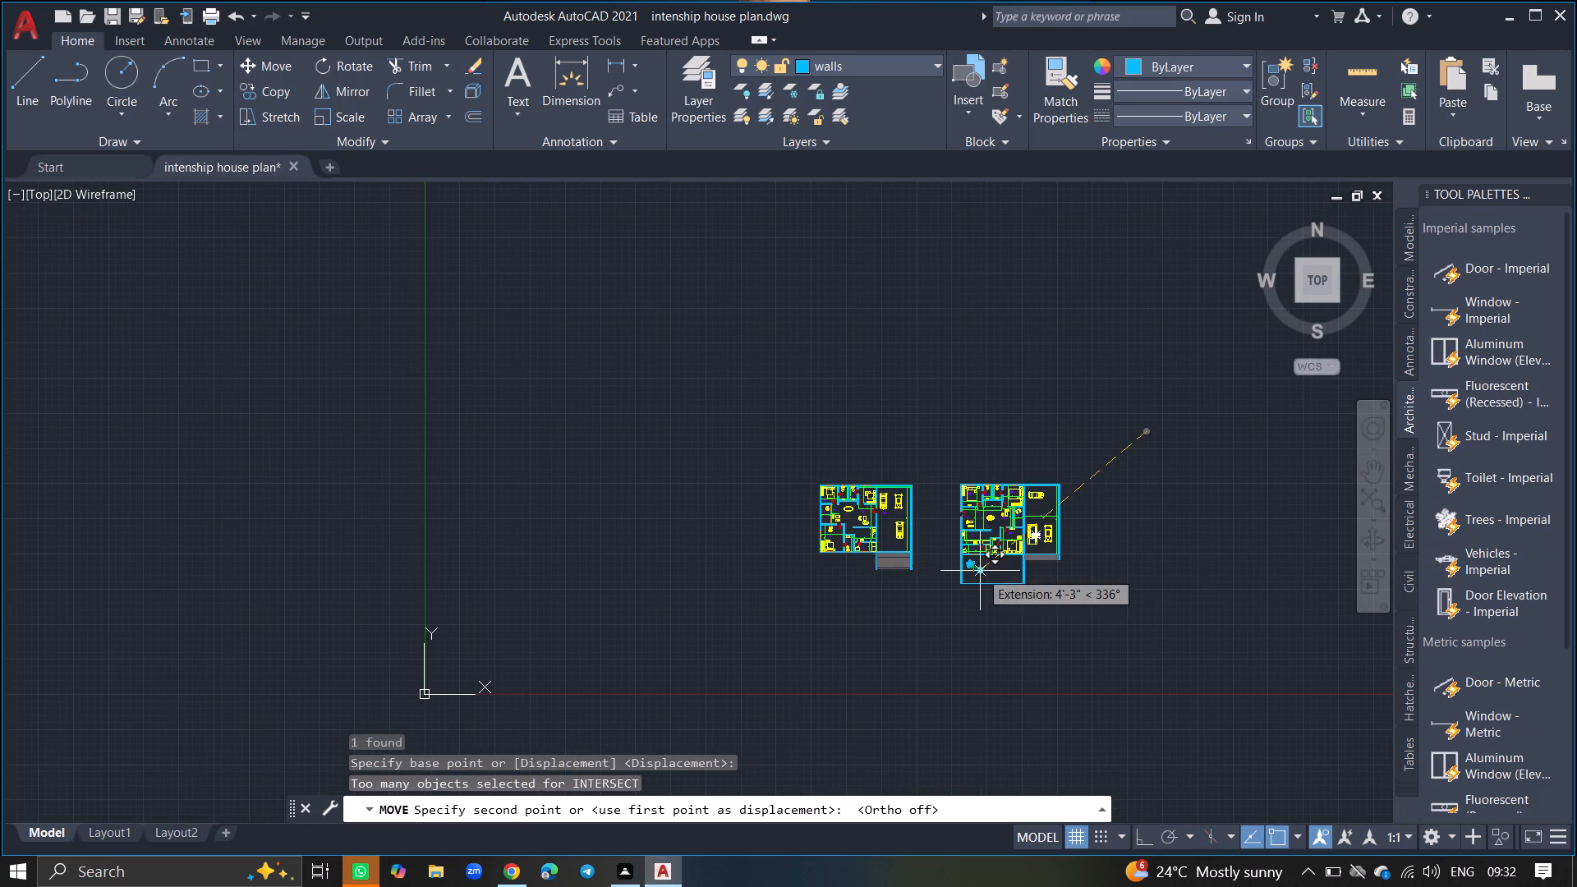
pyautogui.keyDown('ctrl'); pyautogui.scroll(10, 980, 571); pyautogui.keyUp('ctrl')
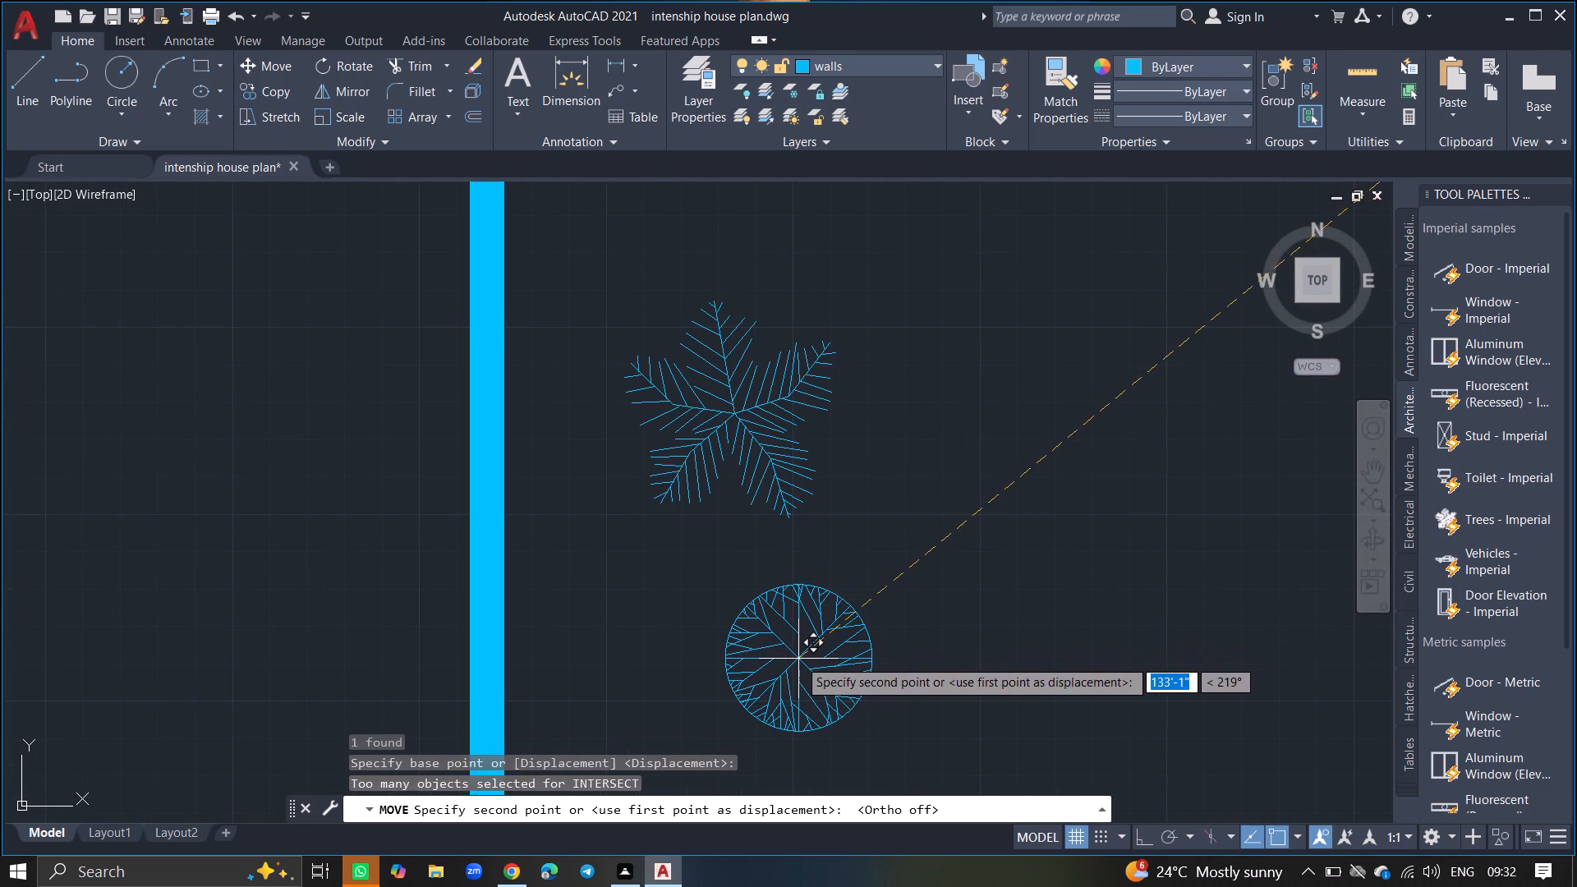
pyautogui.click(798, 659)
# Insert another Trees - Imperial block in the middle of the enclosed area and change its type to Type 3 Evergreen (Plan).
pyautogui.keyDown('ctrl'); pyautogui.scroll(-3, 832, 600); pyautogui.keyUp('ctrl')
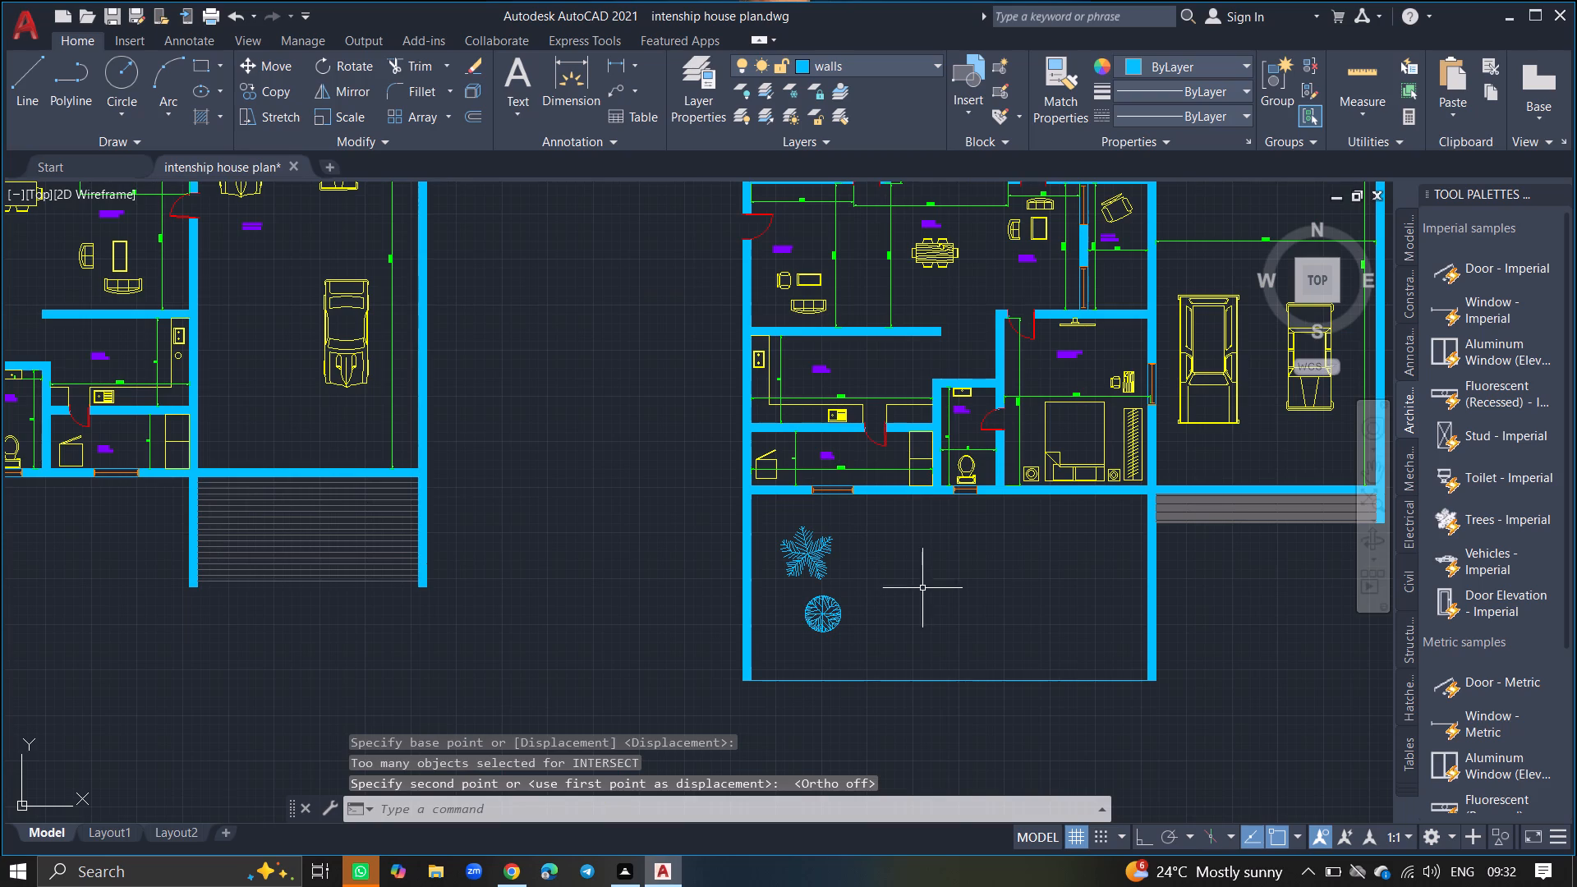
pyautogui.click(1501, 517)
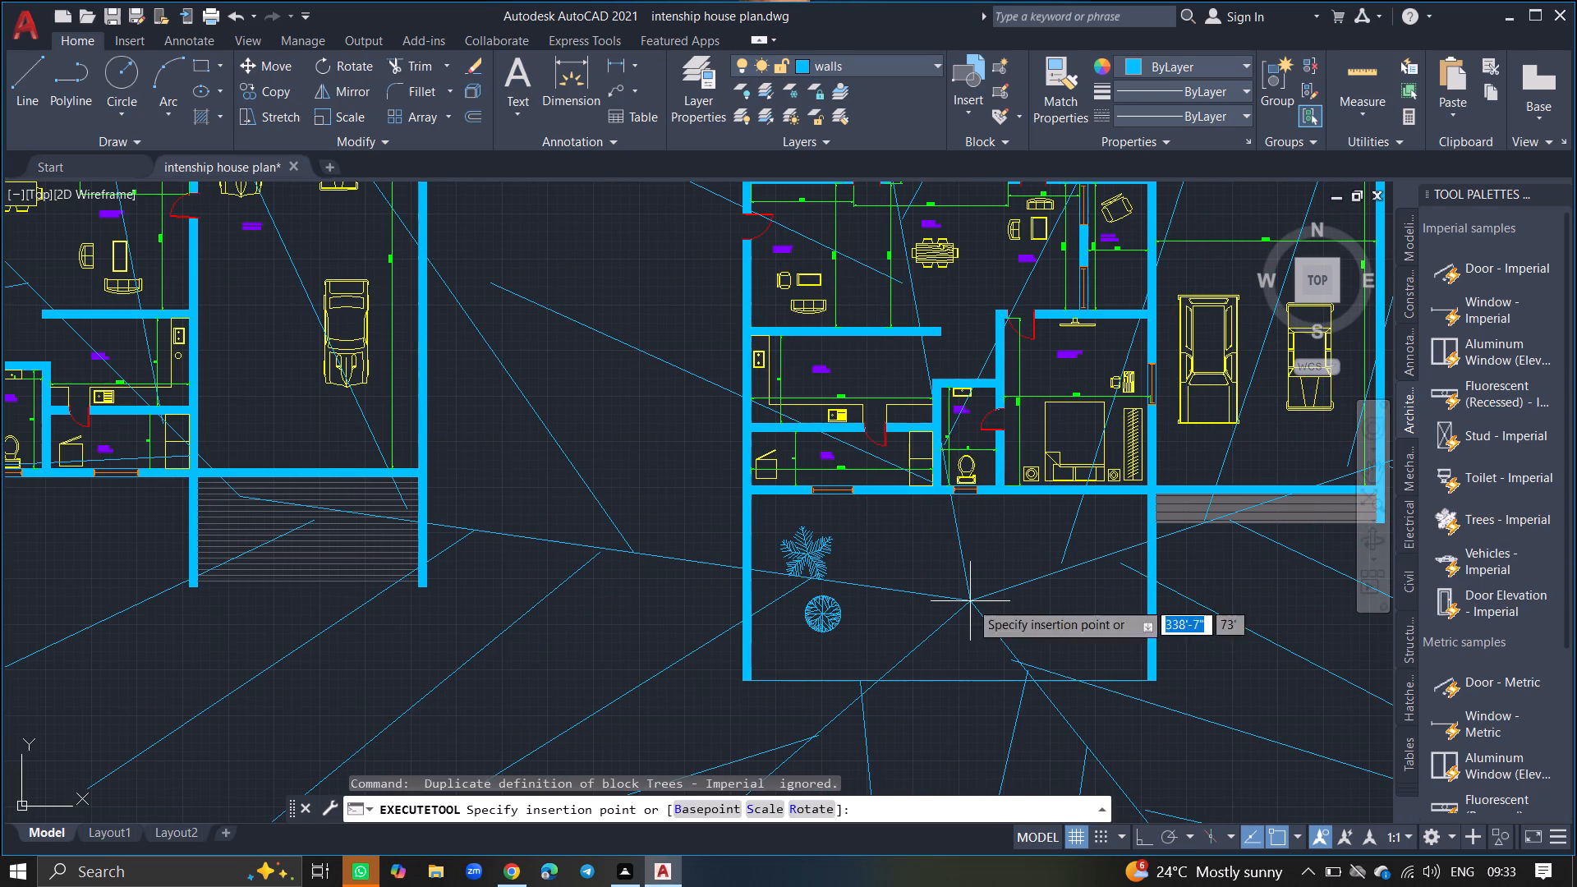
pyautogui.click(970, 601)
pyautogui.click(970, 601)
pyautogui.keyDown('ctrl'); pyautogui.scroll(-2, 970, 601); pyautogui.keyUp('ctrl')
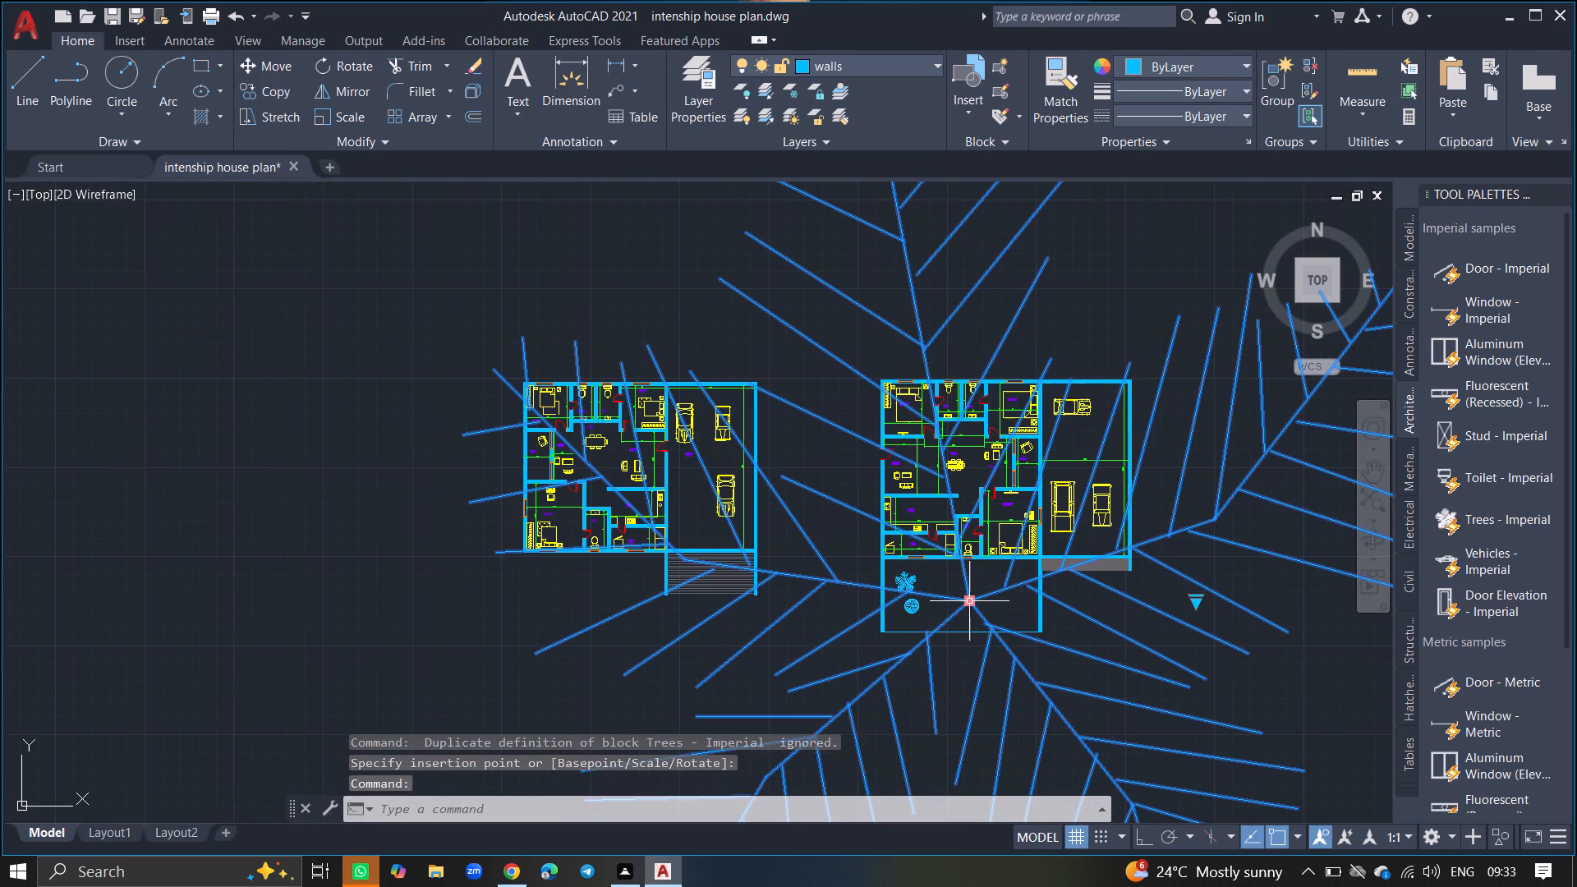
pyautogui.click(1193, 600)
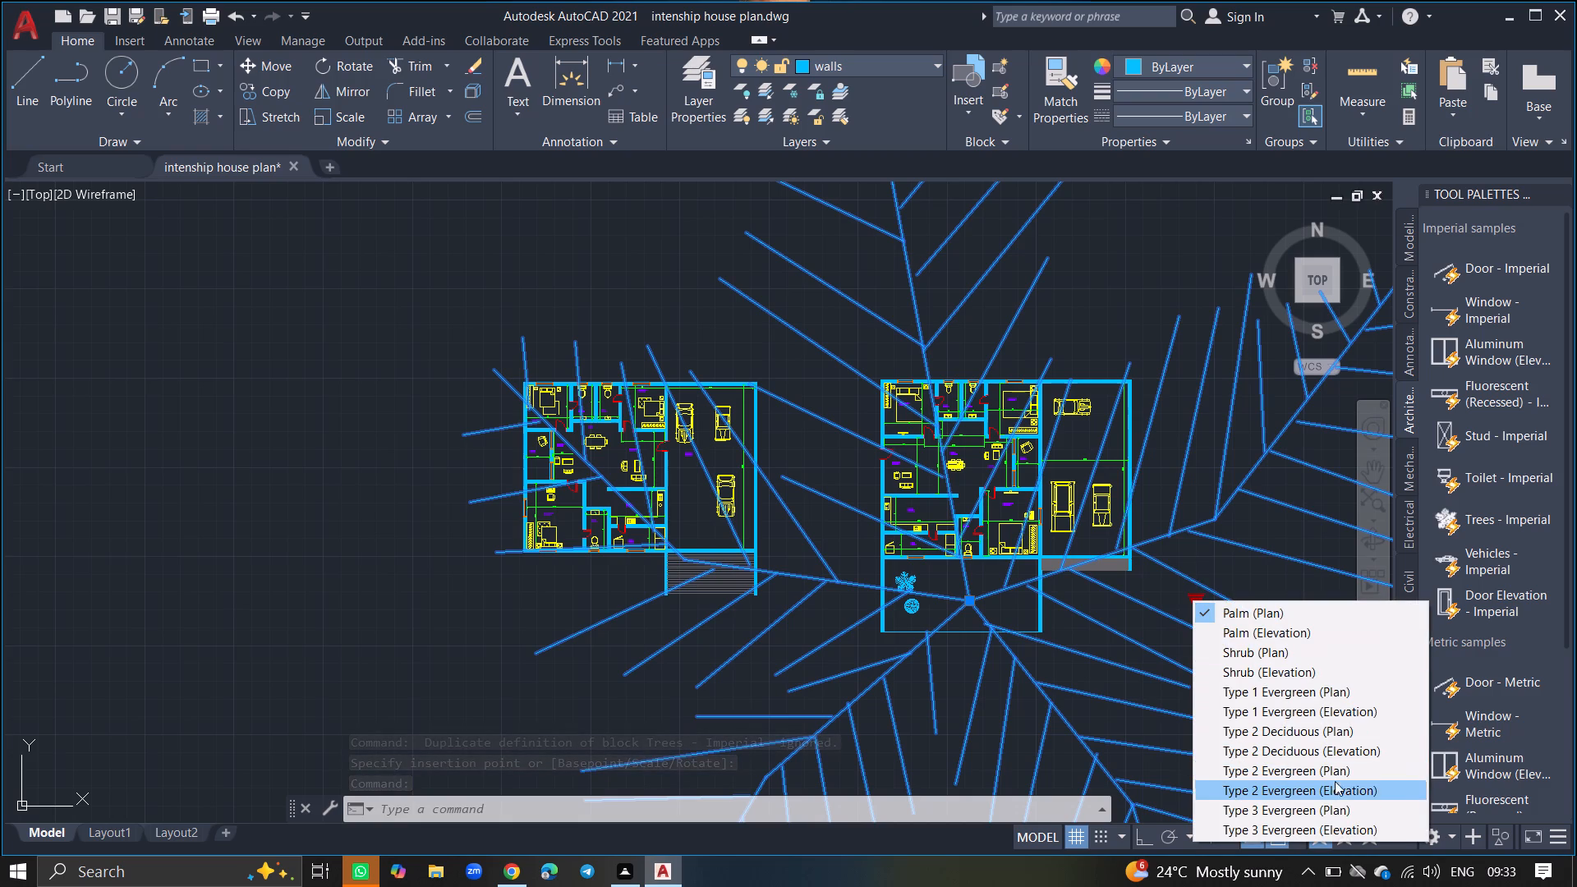
pyautogui.click(1337, 806)
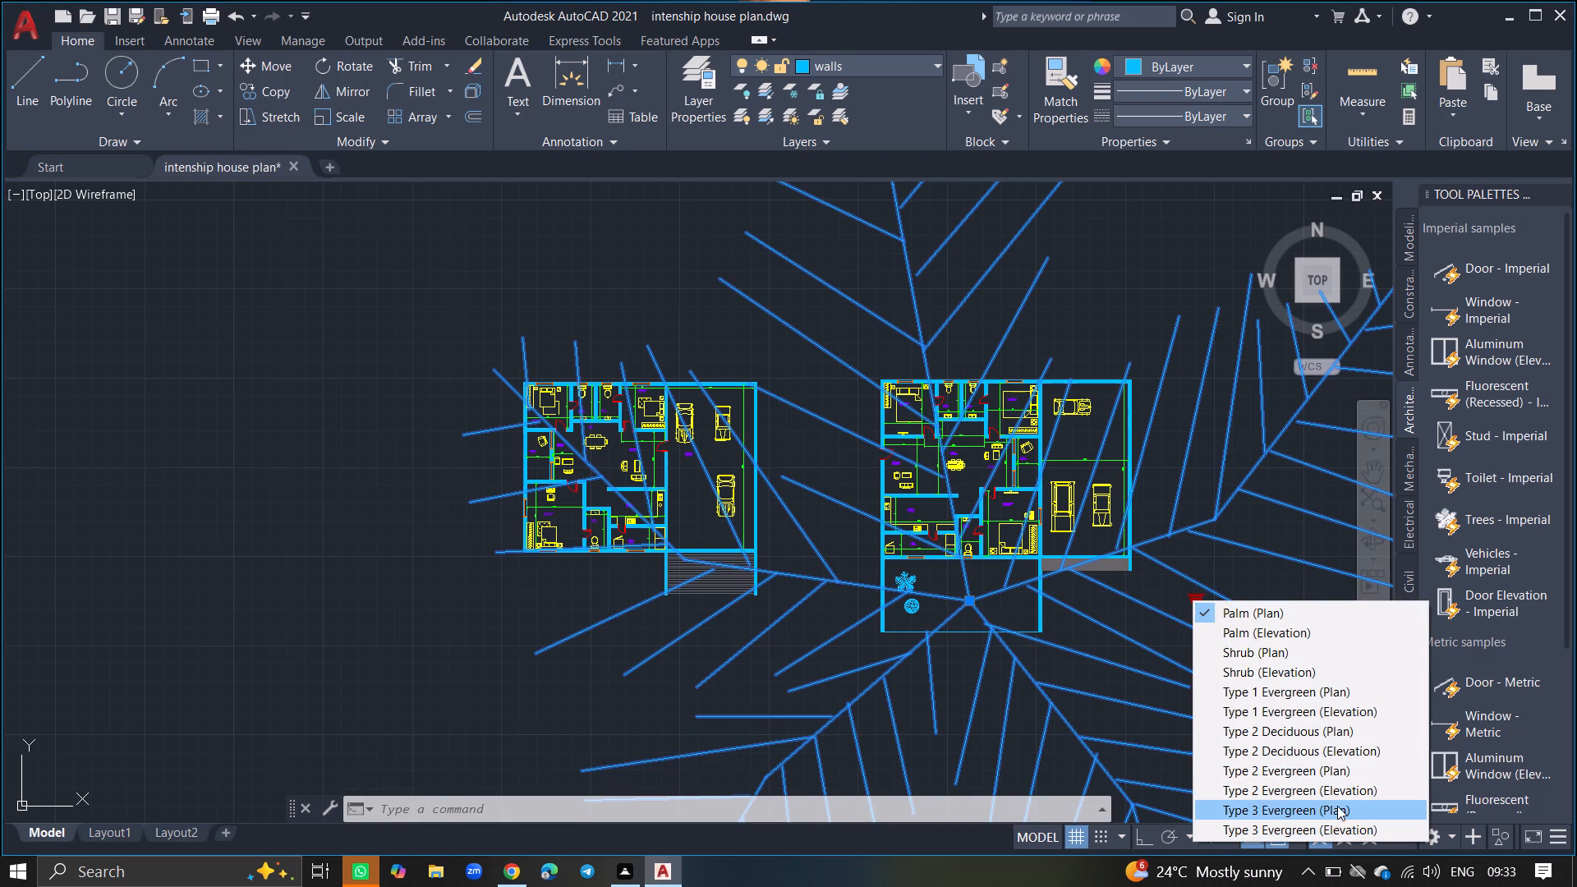
pyautogui.keyDown('ctrl'); pyautogui.scroll(-4, 1280, 732); pyautogui.keyUp('ctrl')
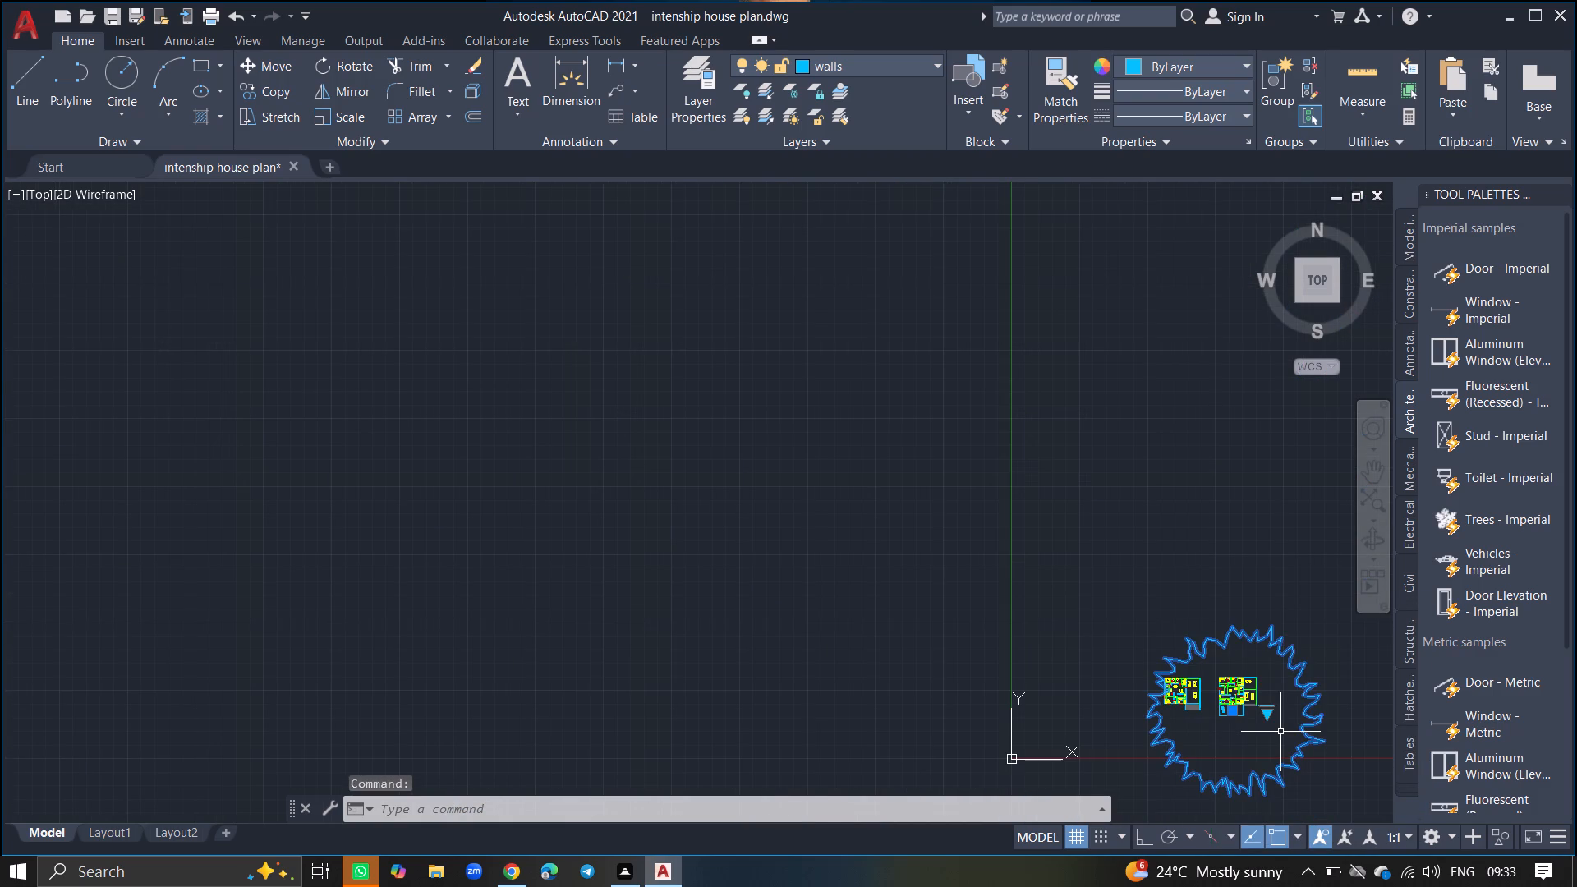
pyautogui.press('Escape')
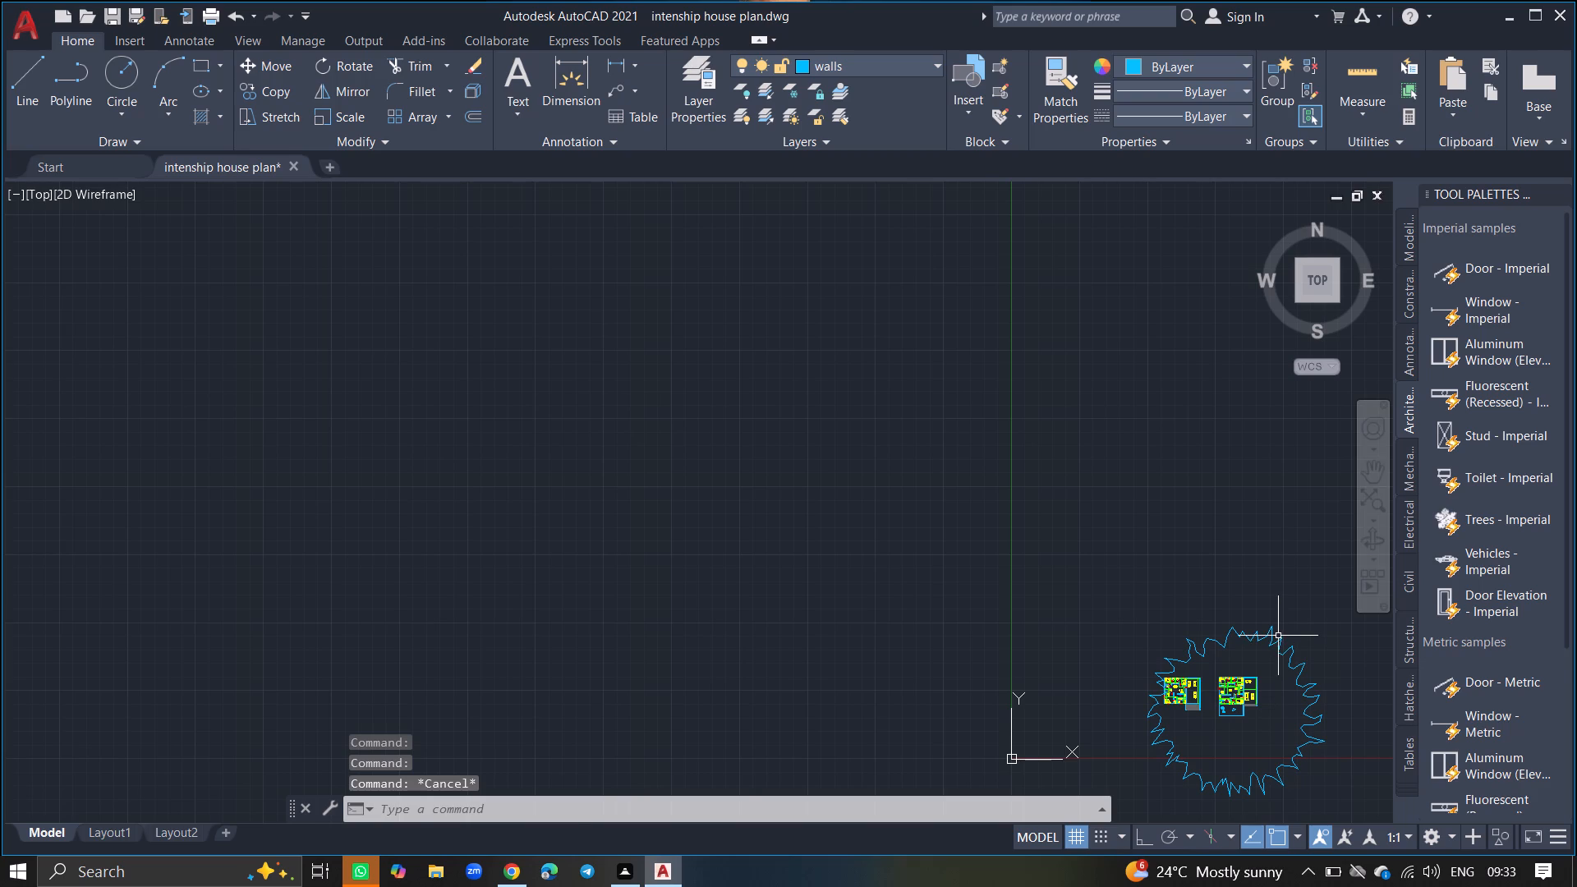
# Scale the Type 3 Evergreen tree down freehand from a base point on its northern edge until it fits the enclosed area.
pyautogui.click(1278, 636)
pyautogui.click(1216, 641)
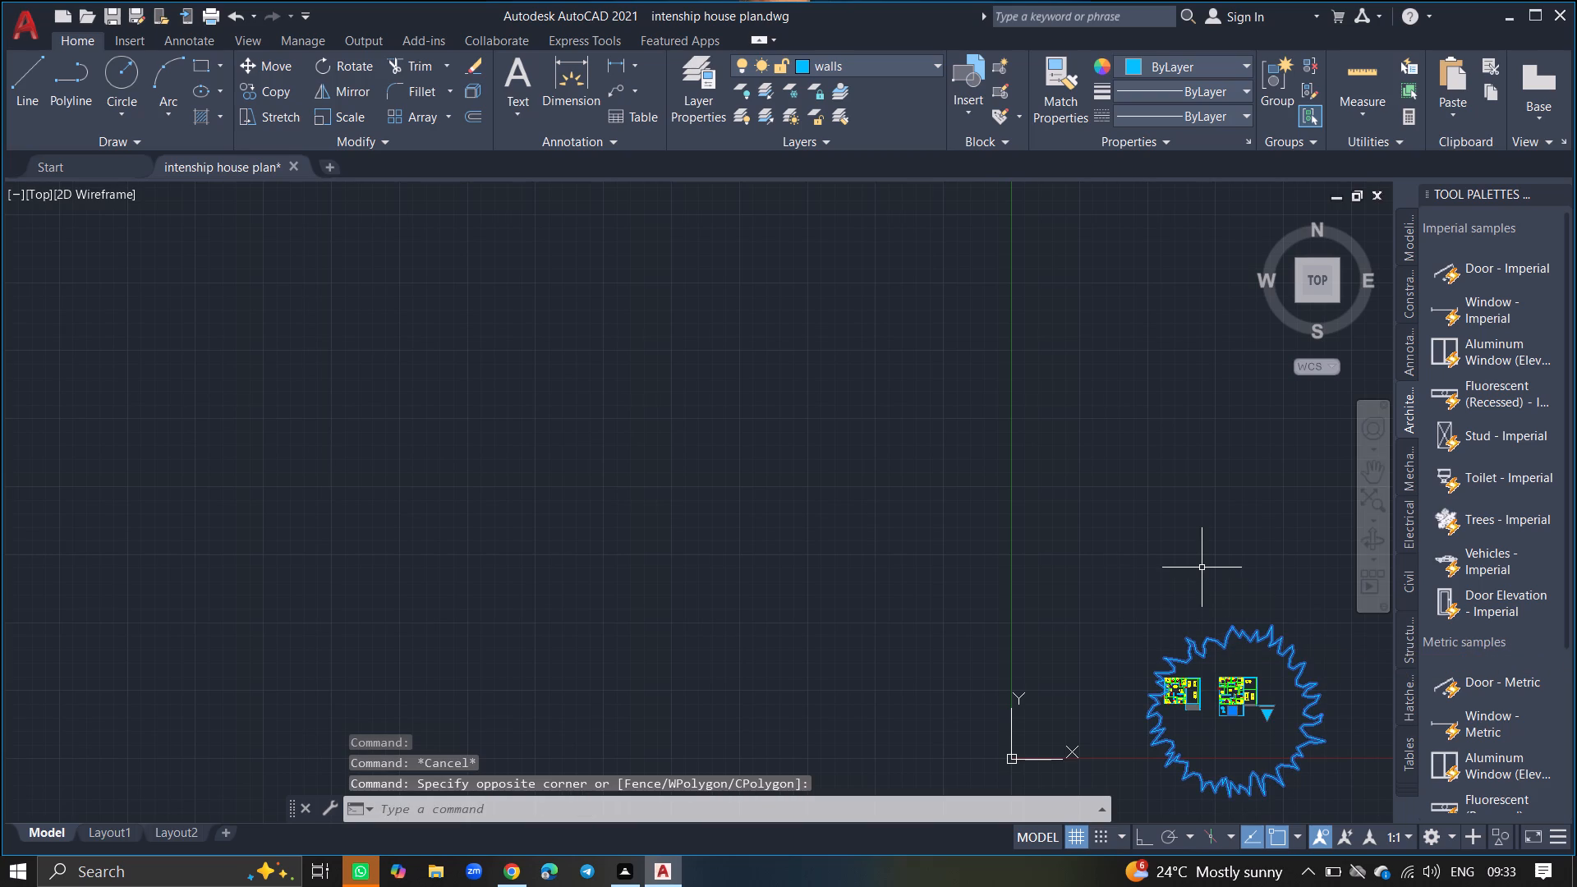
pyautogui.write('SC')
pyautogui.press('Return')
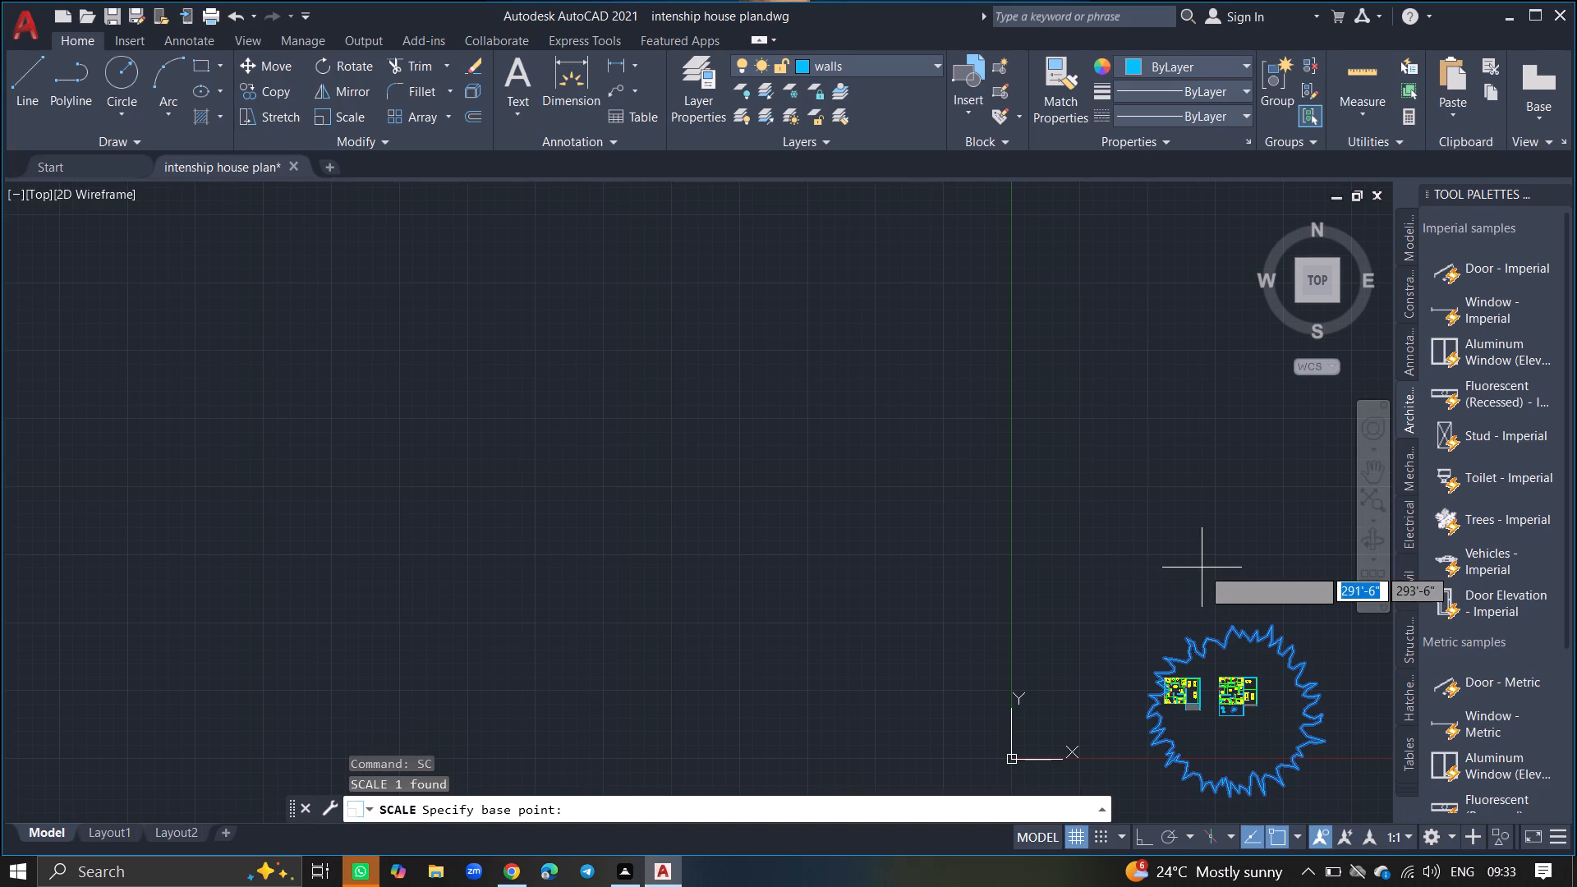
pyautogui.click(1226, 634)
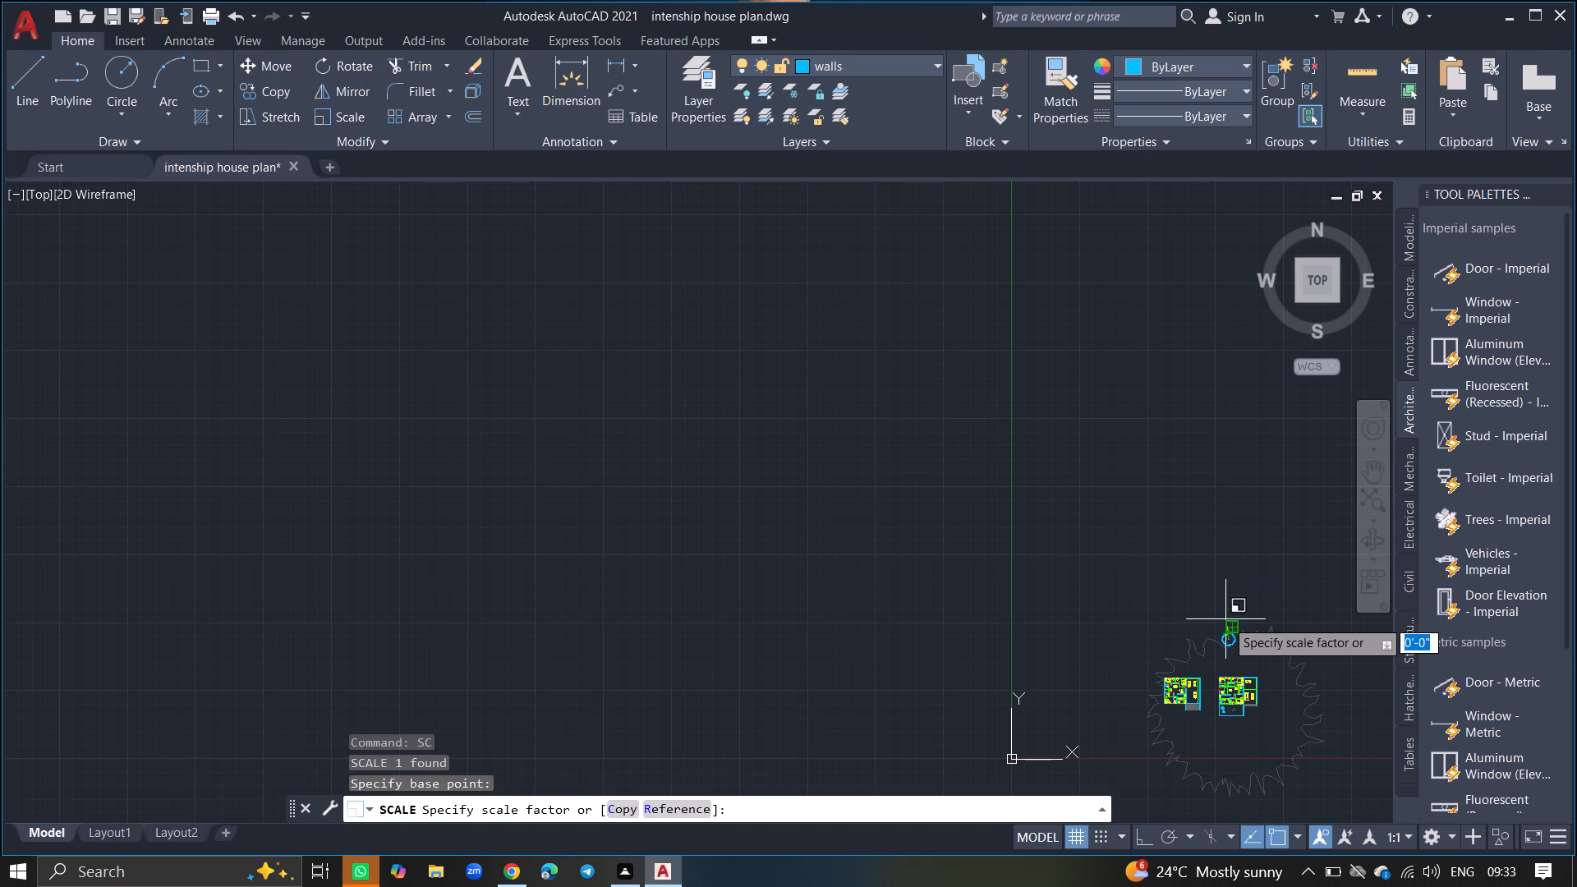
pyautogui.keyDown('ctrl'); pyautogui.scroll(6, 1226, 630); pyautogui.keyUp('ctrl')
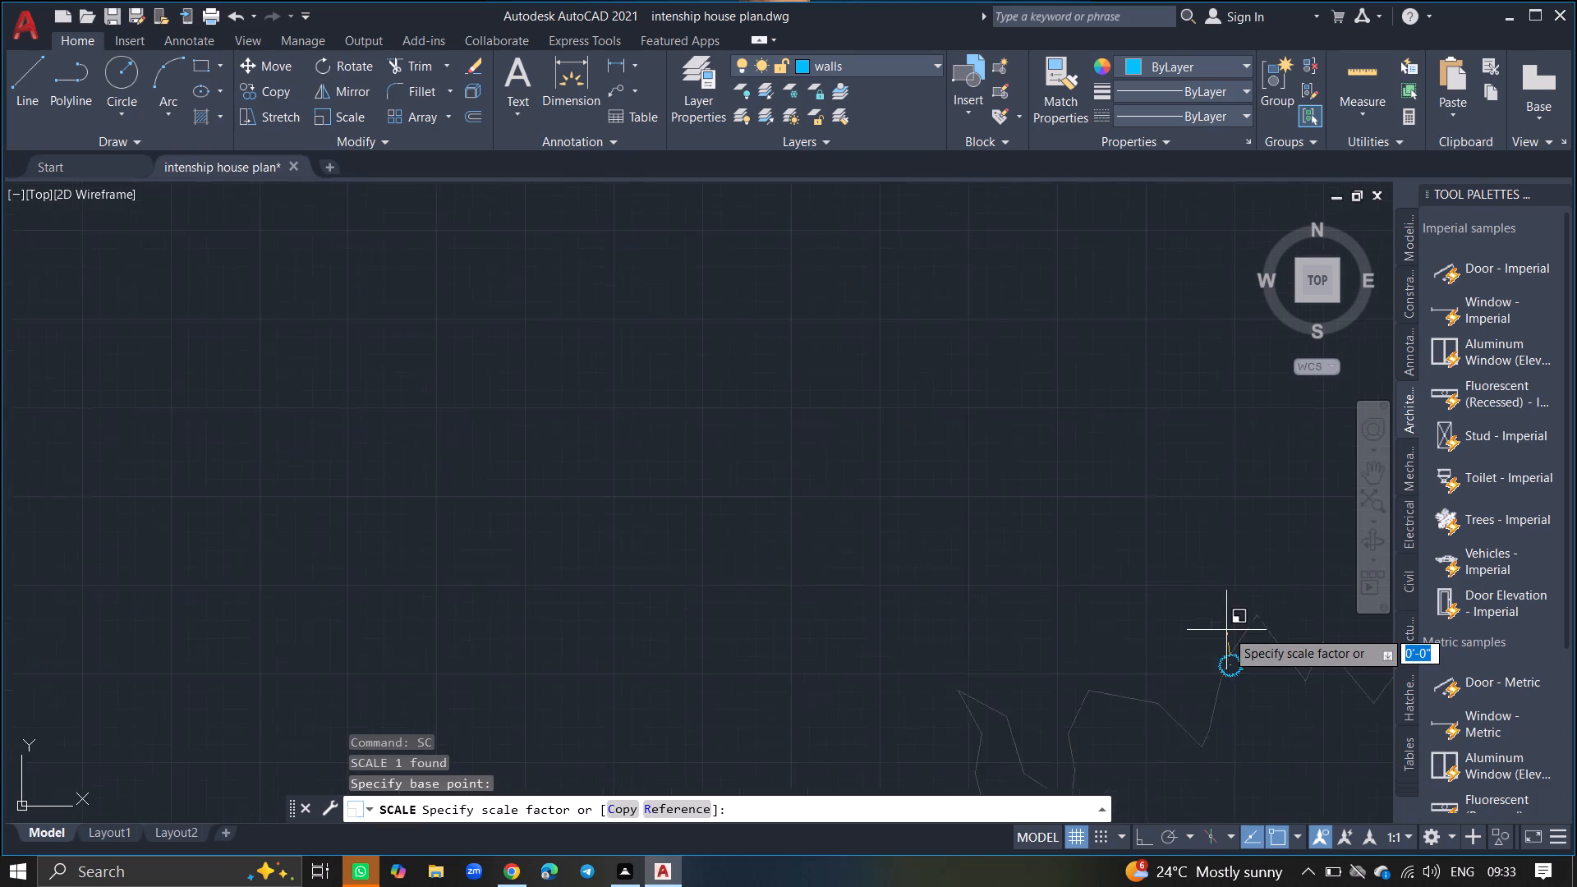
pyautogui.keyDown('ctrl'); pyautogui.scroll(1, 1226, 630); pyautogui.keyUp('ctrl')
pyautogui.click(1226, 630)
pyautogui.keyDown('ctrl'); pyautogui.scroll(-5, 1287, 646); pyautogui.keyUp('ctrl')
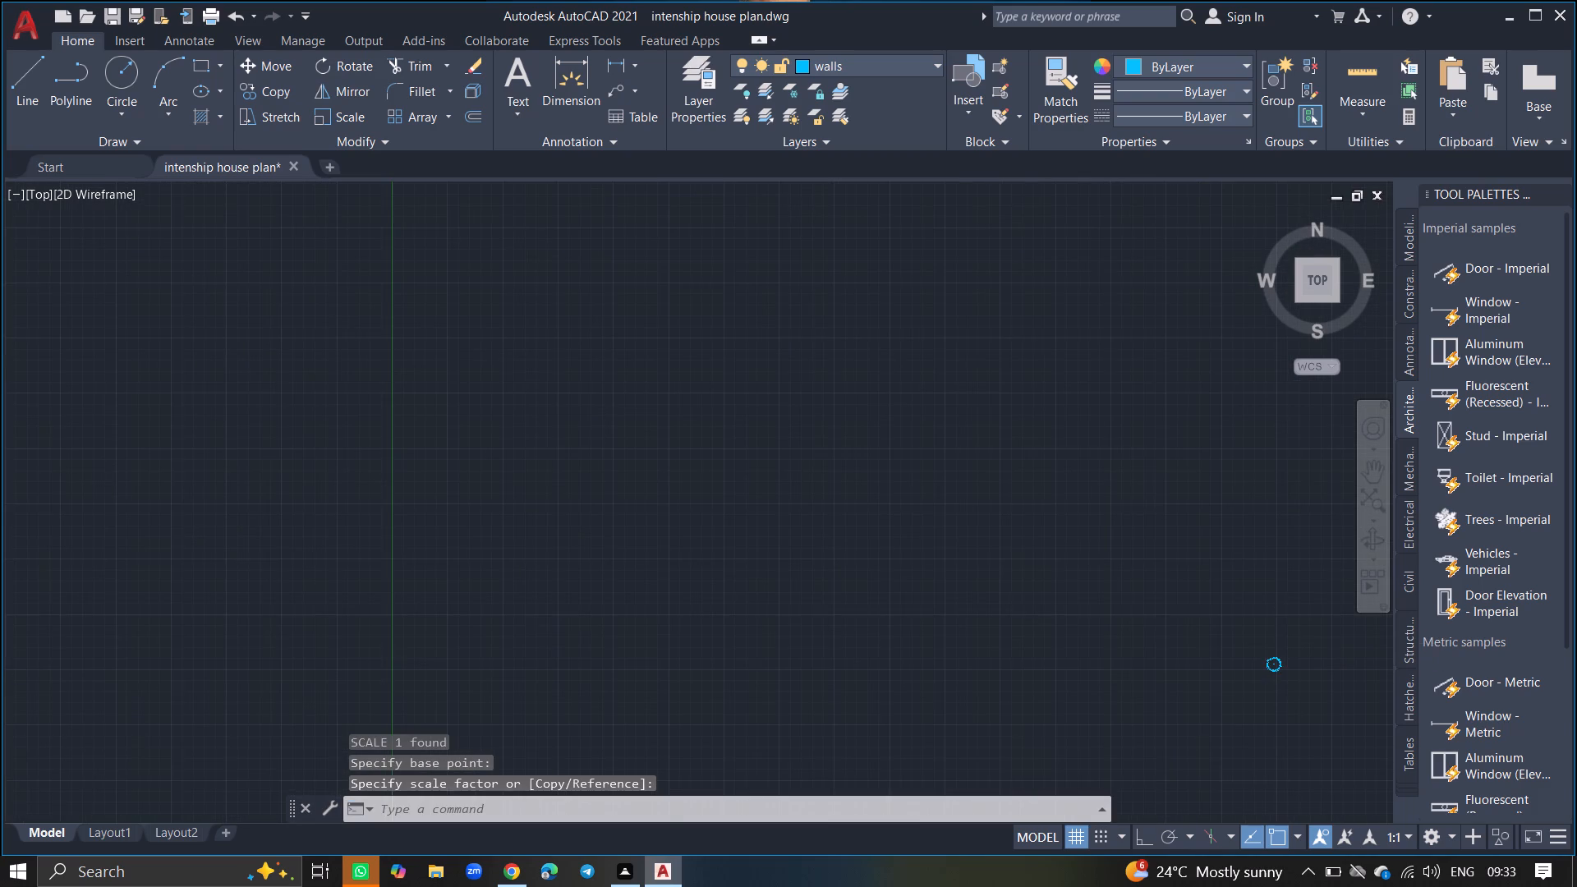
# Move the small evergreen about 113'-4" at 280° into the northeast corner of the enclosed area south of the house.
pyautogui.keyDown('ctrl'); pyautogui.scroll(-3, 1143, 536); pyautogui.keyUp('ctrl')
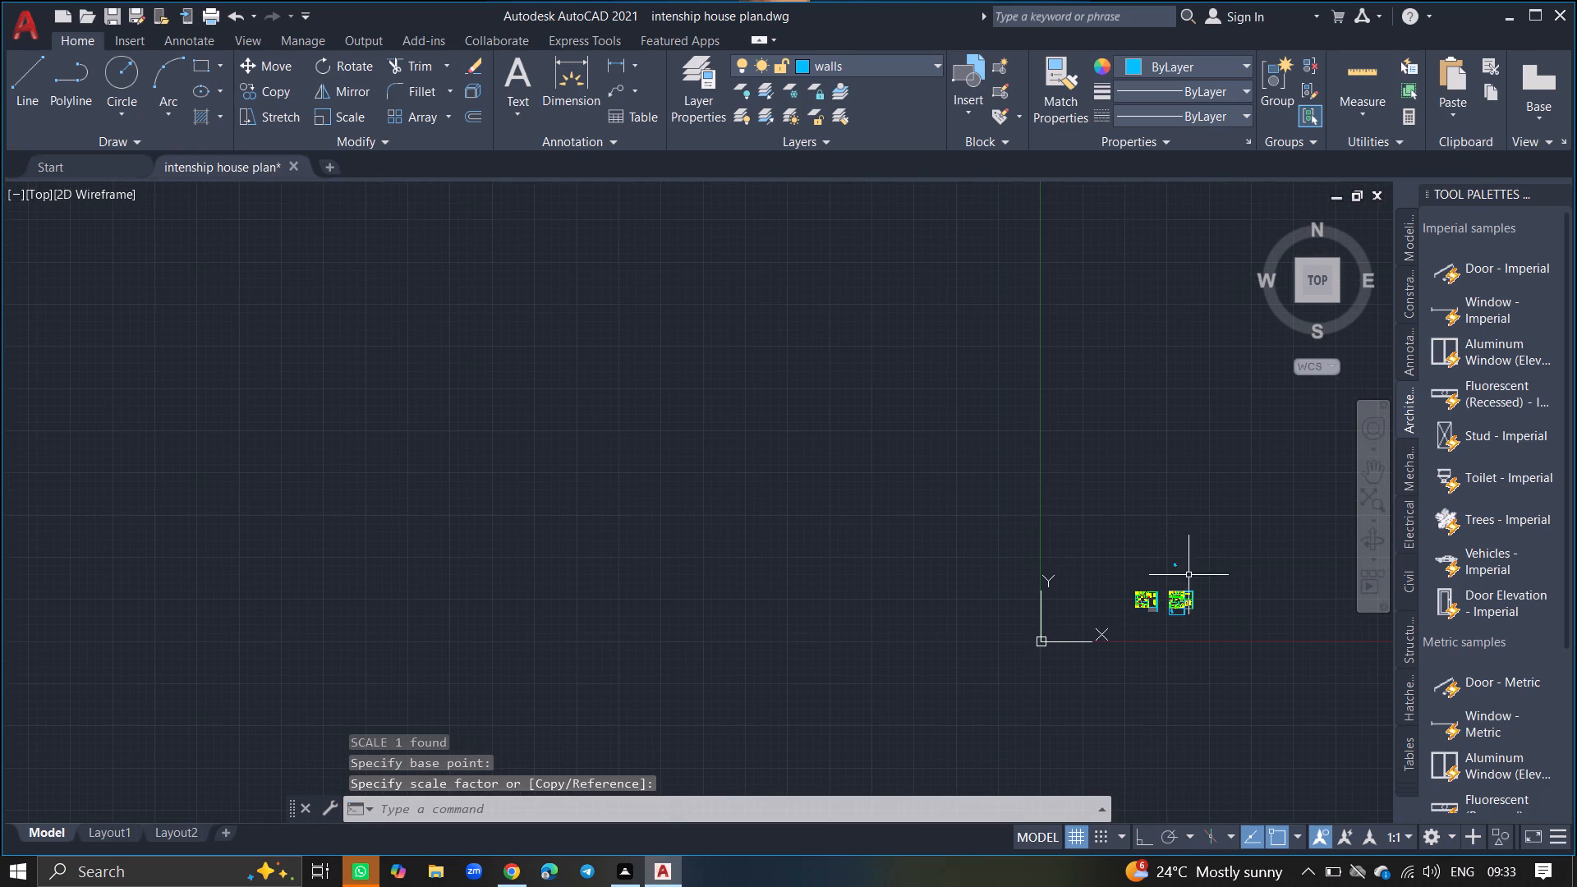
pyautogui.keyDown('ctrl'); pyautogui.scroll(5, 1192, 606); pyautogui.keyUp('ctrl')
pyautogui.click(1155, 434)
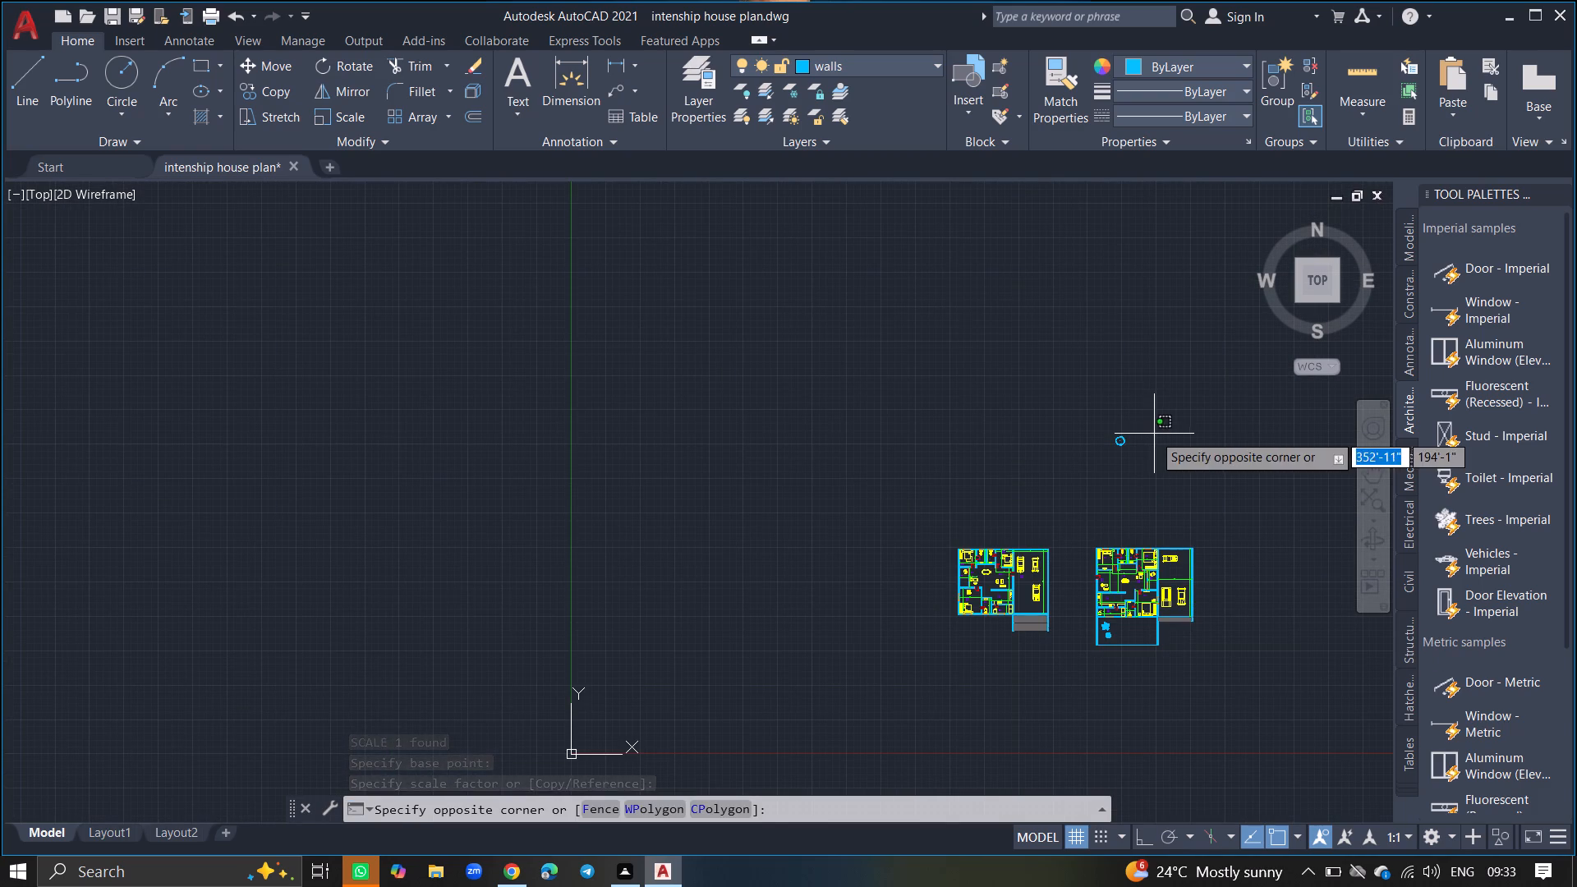
pyautogui.click(1059, 482)
pyautogui.write('MOVE')
pyautogui.press('Return')
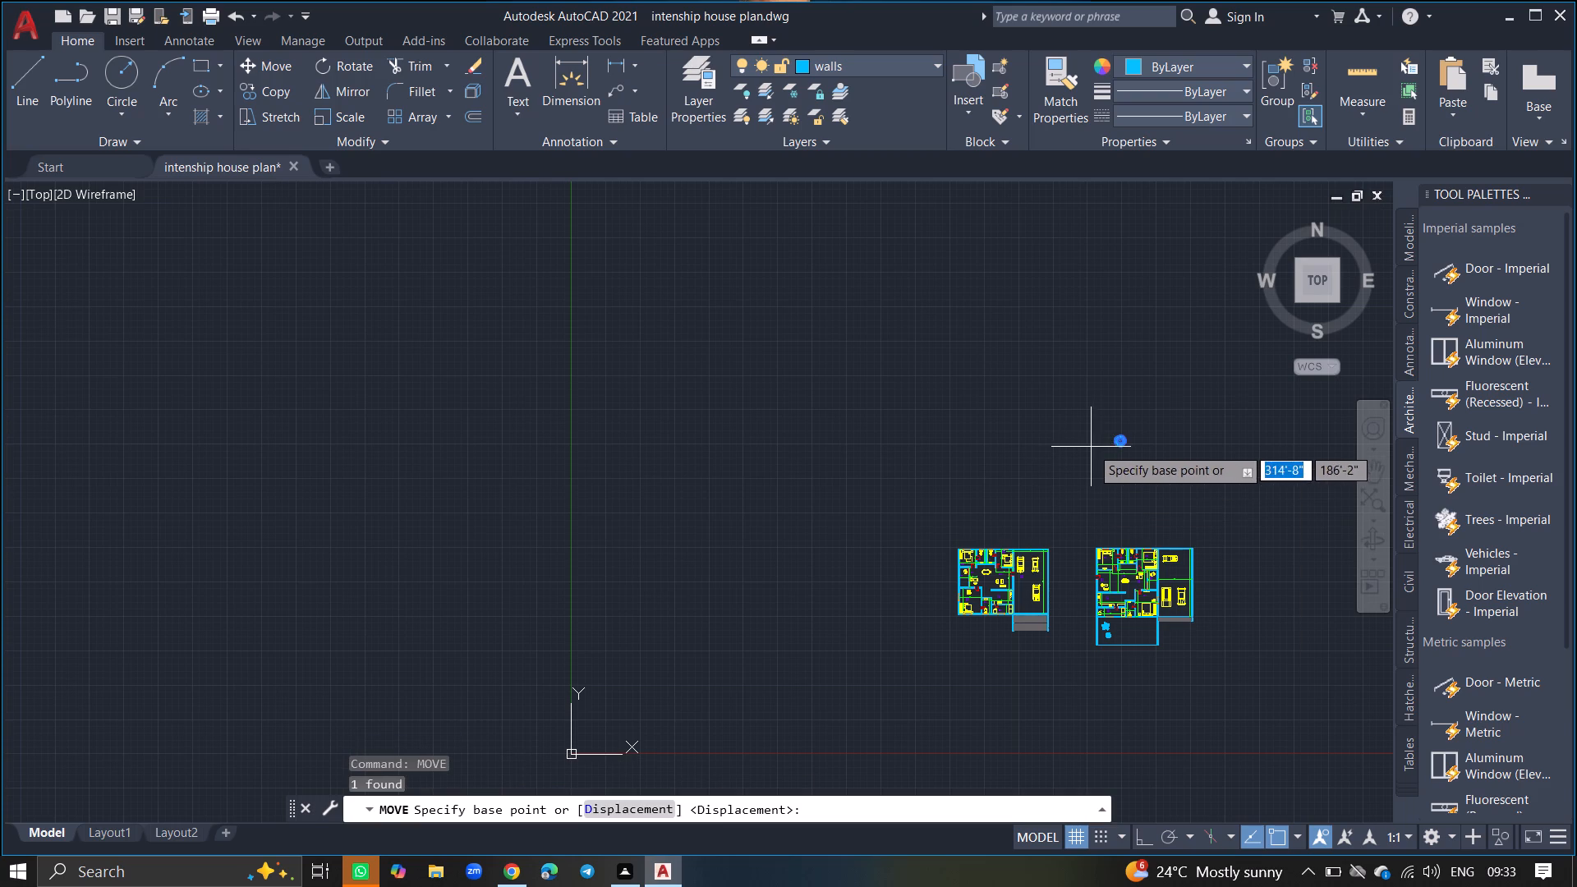
pyautogui.click(1122, 435)
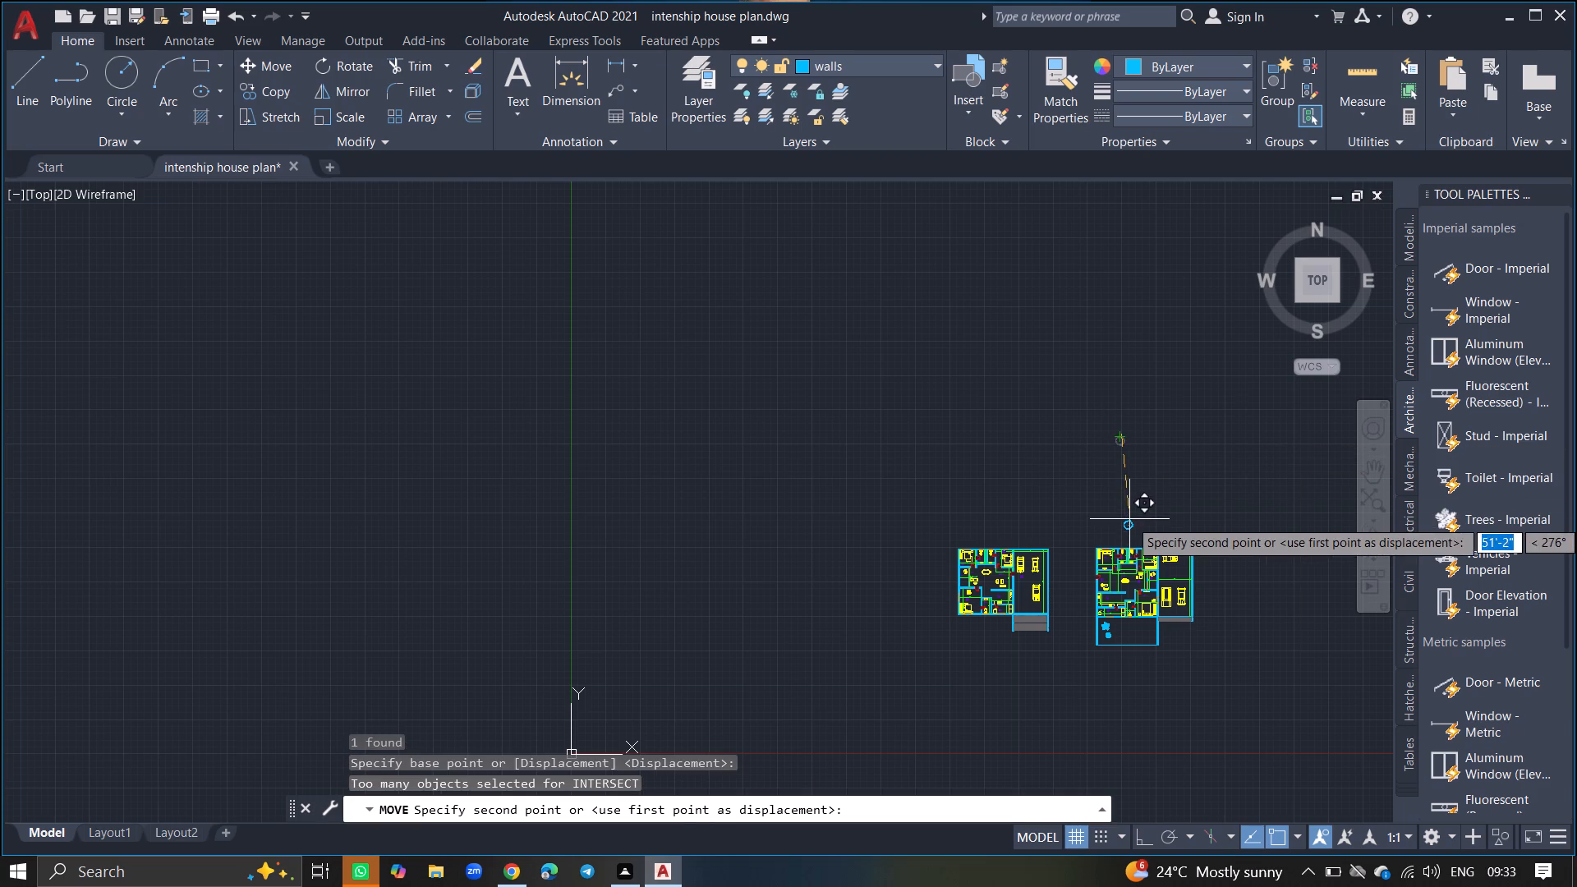
pyautogui.keyDown('ctrl'); pyautogui.scroll(4, 1133, 614); pyautogui.keyUp('ctrl')
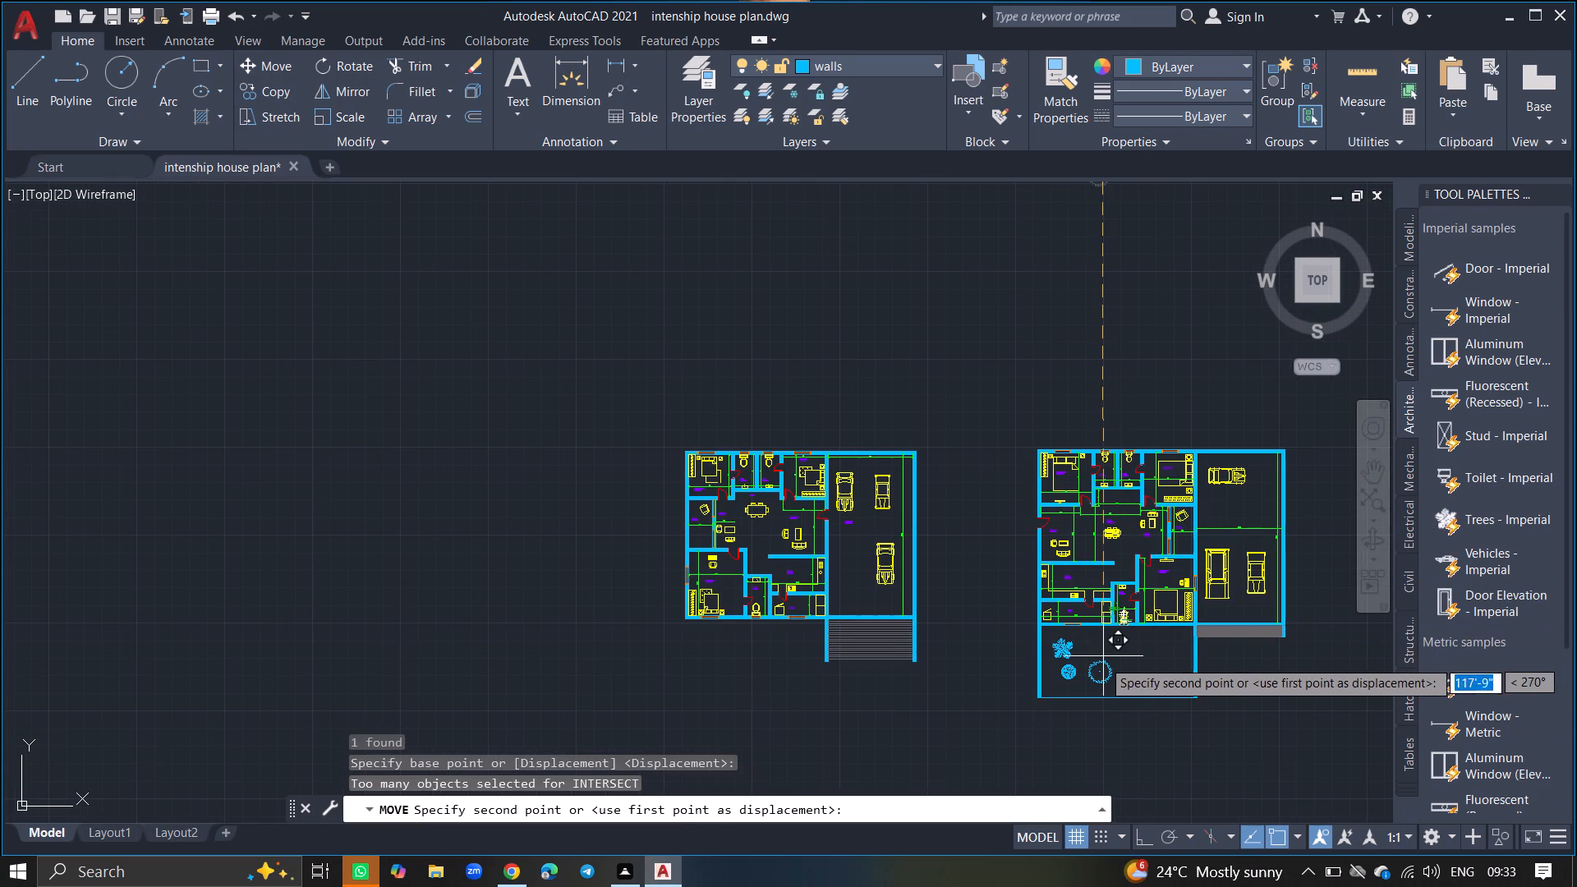
pyautogui.keyDown('ctrl'); pyautogui.scroll(4, 1101, 669); pyautogui.keyUp('ctrl')
pyautogui.keyDown('ctrl'); pyautogui.scroll(-4, 1123, 615); pyautogui.keyUp('ctrl')
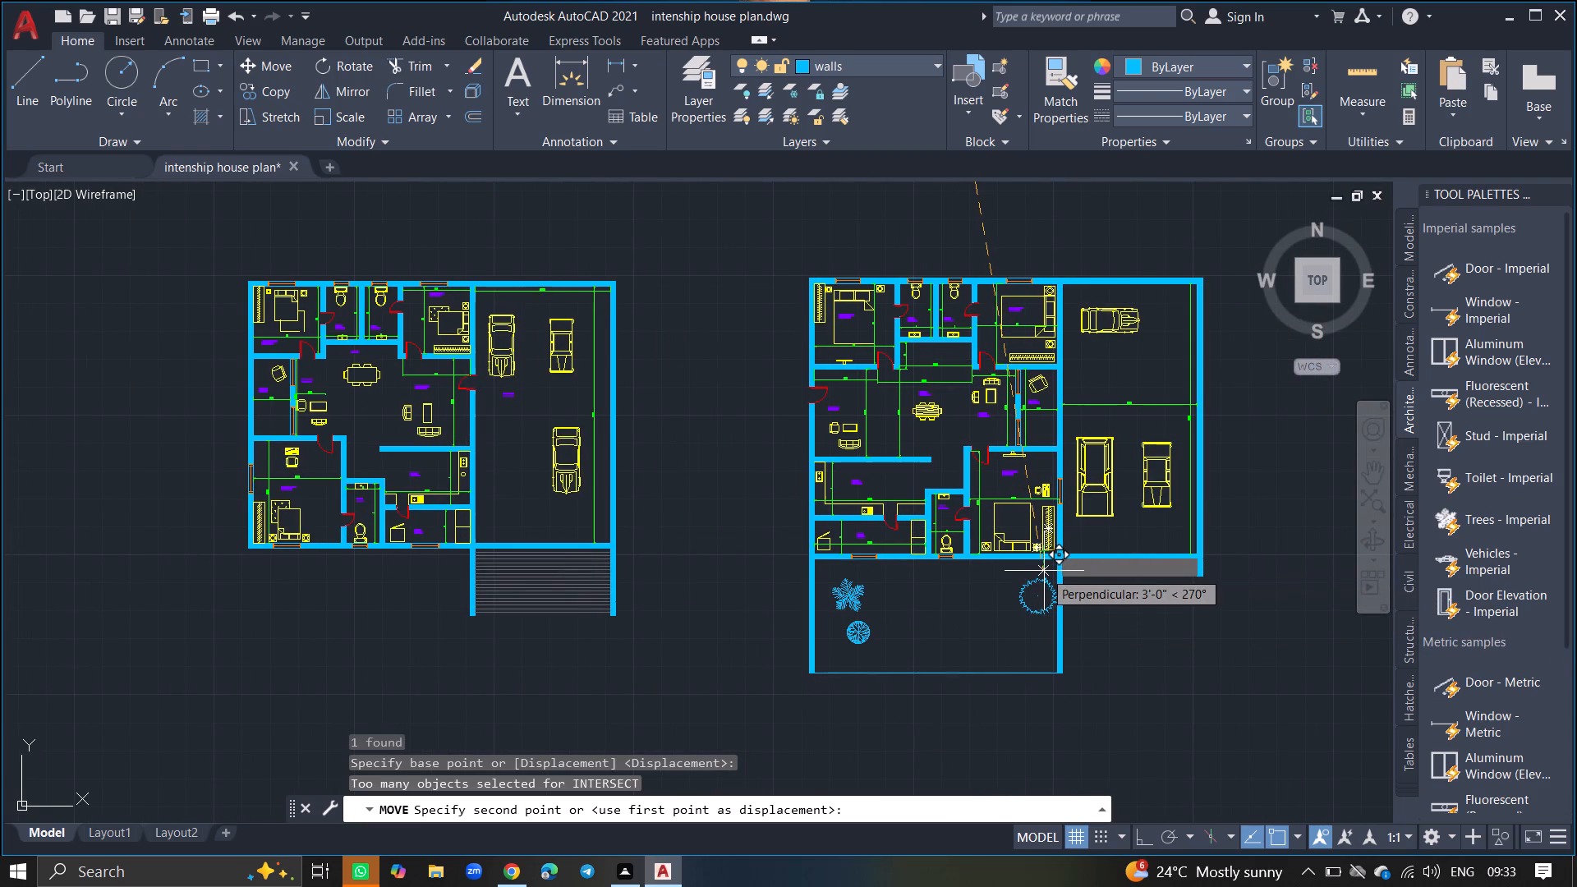
pyautogui.keyDown('ctrl'); pyautogui.scroll(2, 1044, 571); pyautogui.keyUp('ctrl')
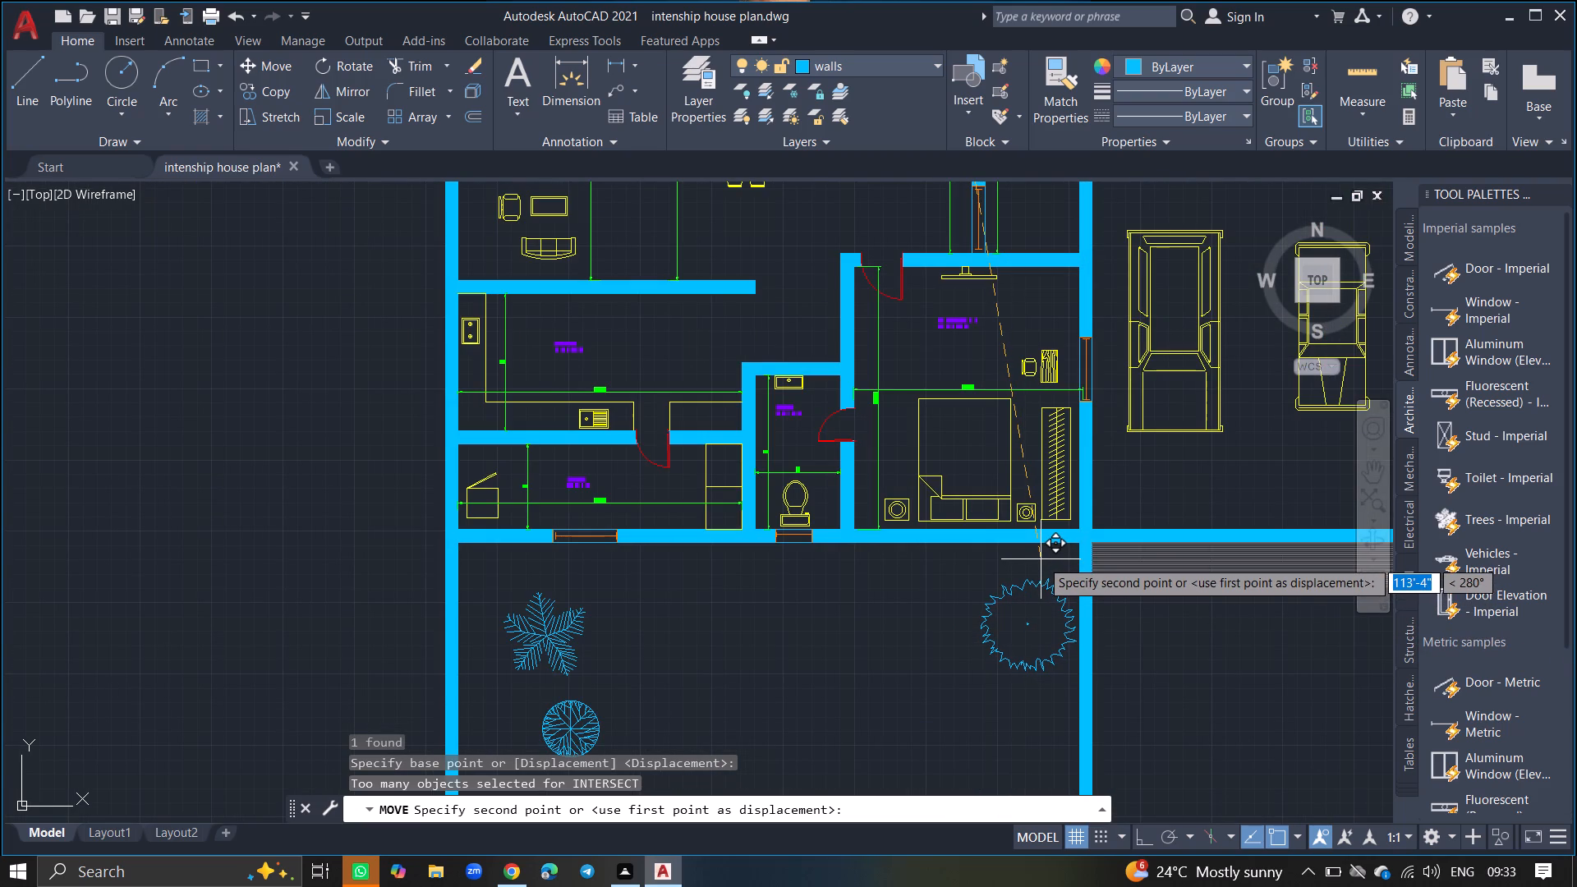
pyautogui.click(1041, 559)
pyautogui.click(1023, 591)
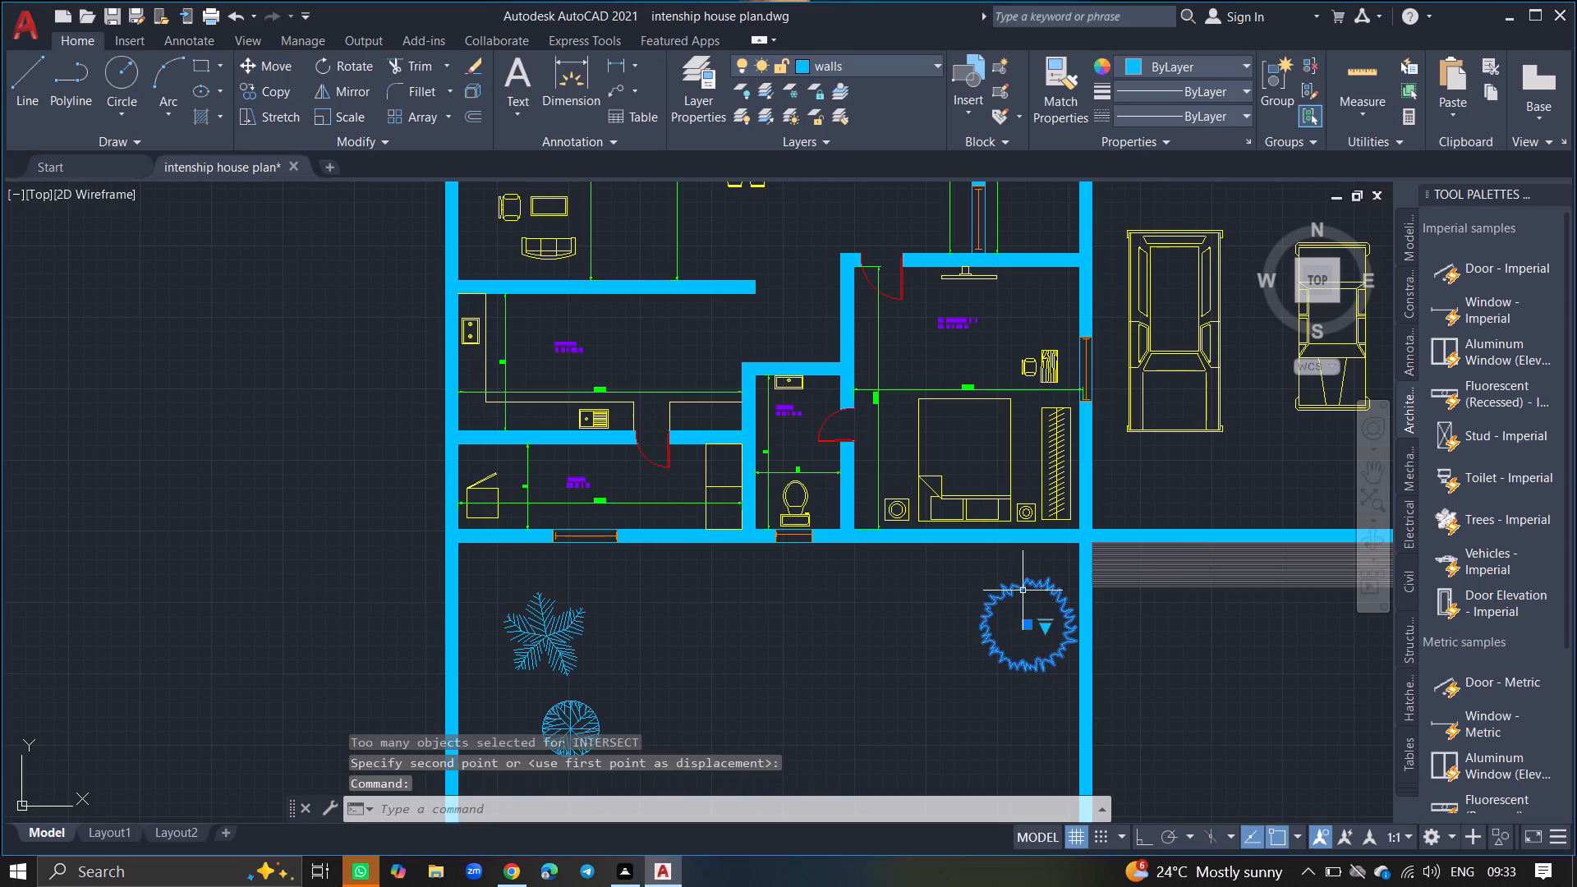
pyautogui.press('Escape')
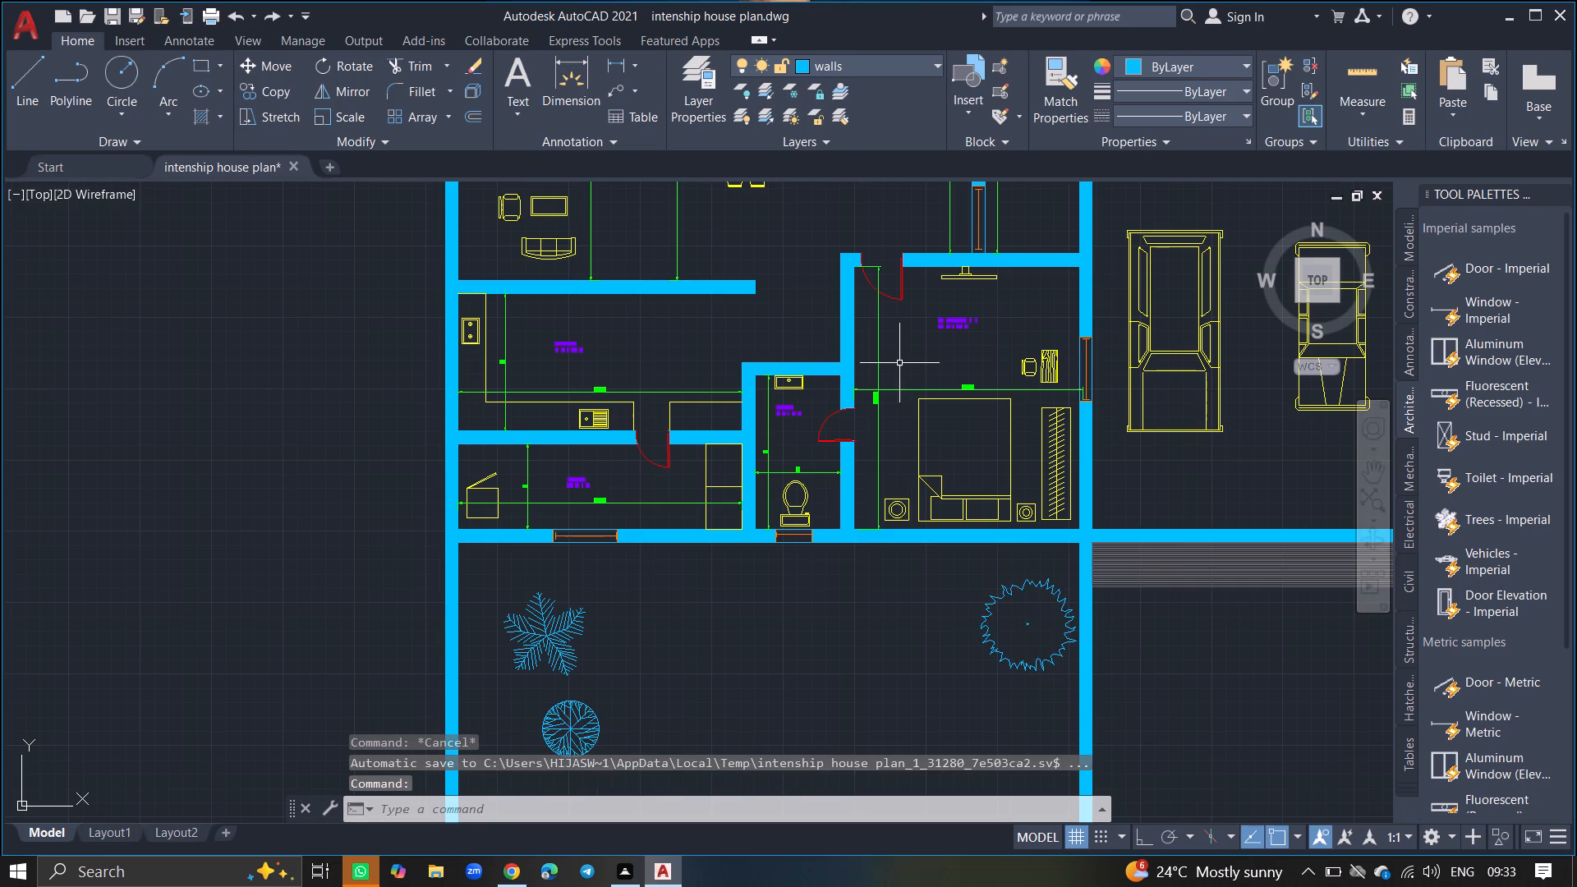
# Create an additional layer in the layer manager and name it GARDEN.
pyautogui.click(676, 95)
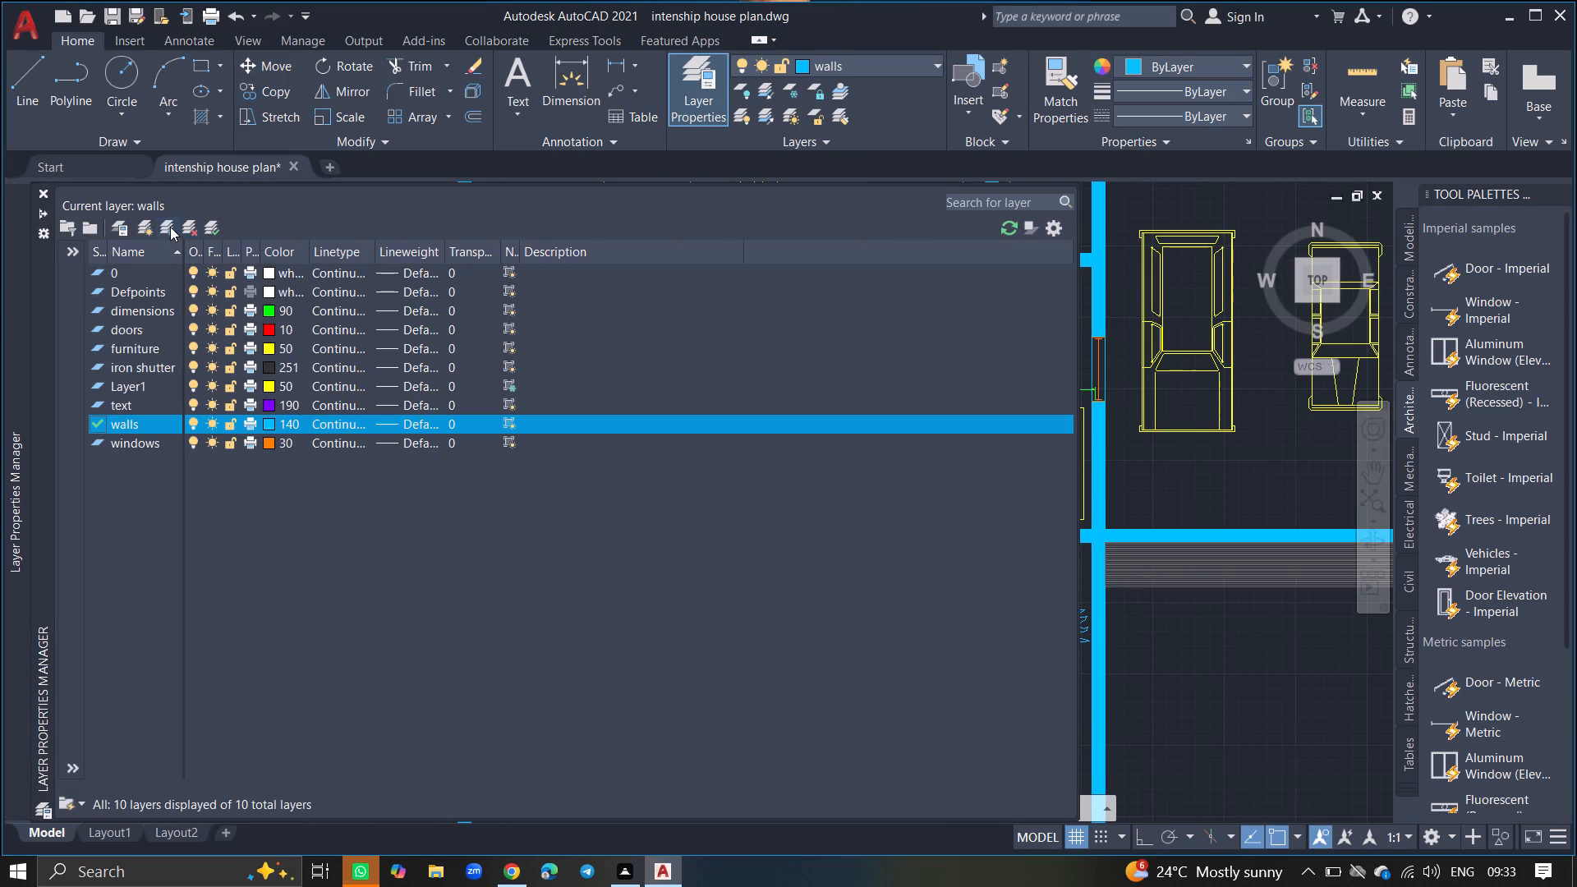
pyautogui.click(169, 224)
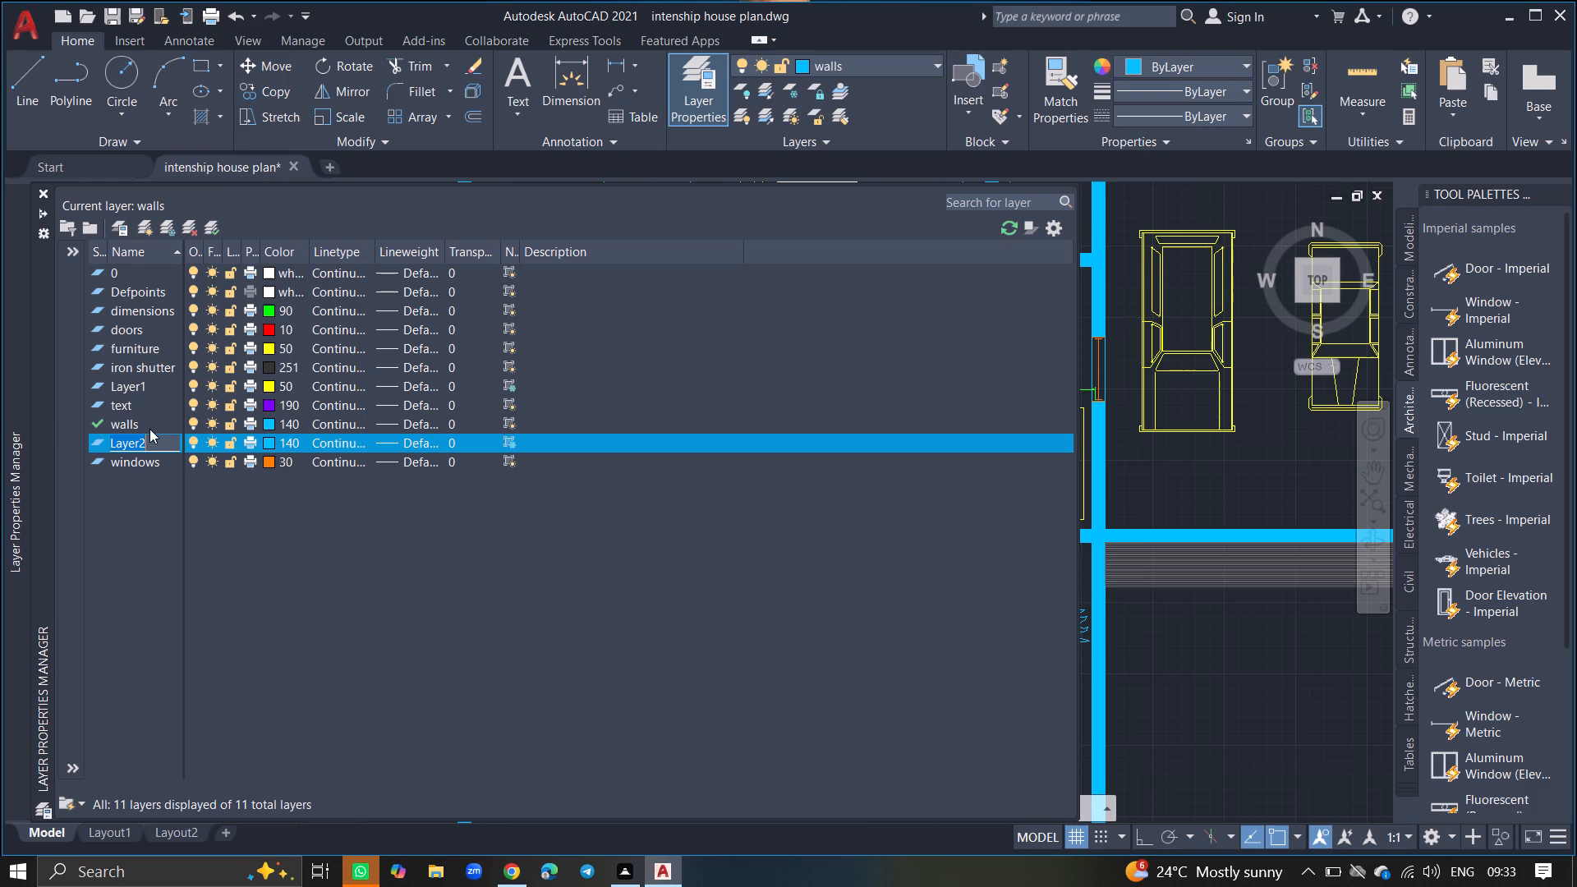
pyautogui.click(150, 439)
pyautogui.press('BackSpace')
pyautogui.press('BackSpace')
pyautogui.press('BackSpace')
pyautogui.press('BackSpace')
pyautogui.press('BackSpace')
pyautogui.press('BackSpace')
pyautogui.press('BackSpace')
pyautogui.press('BackSpace')
pyautogui.press('BackSpace')
pyautogui.press('BackSpace')
pyautogui.press('BackSpace')
pyautogui.press('BackSpace')
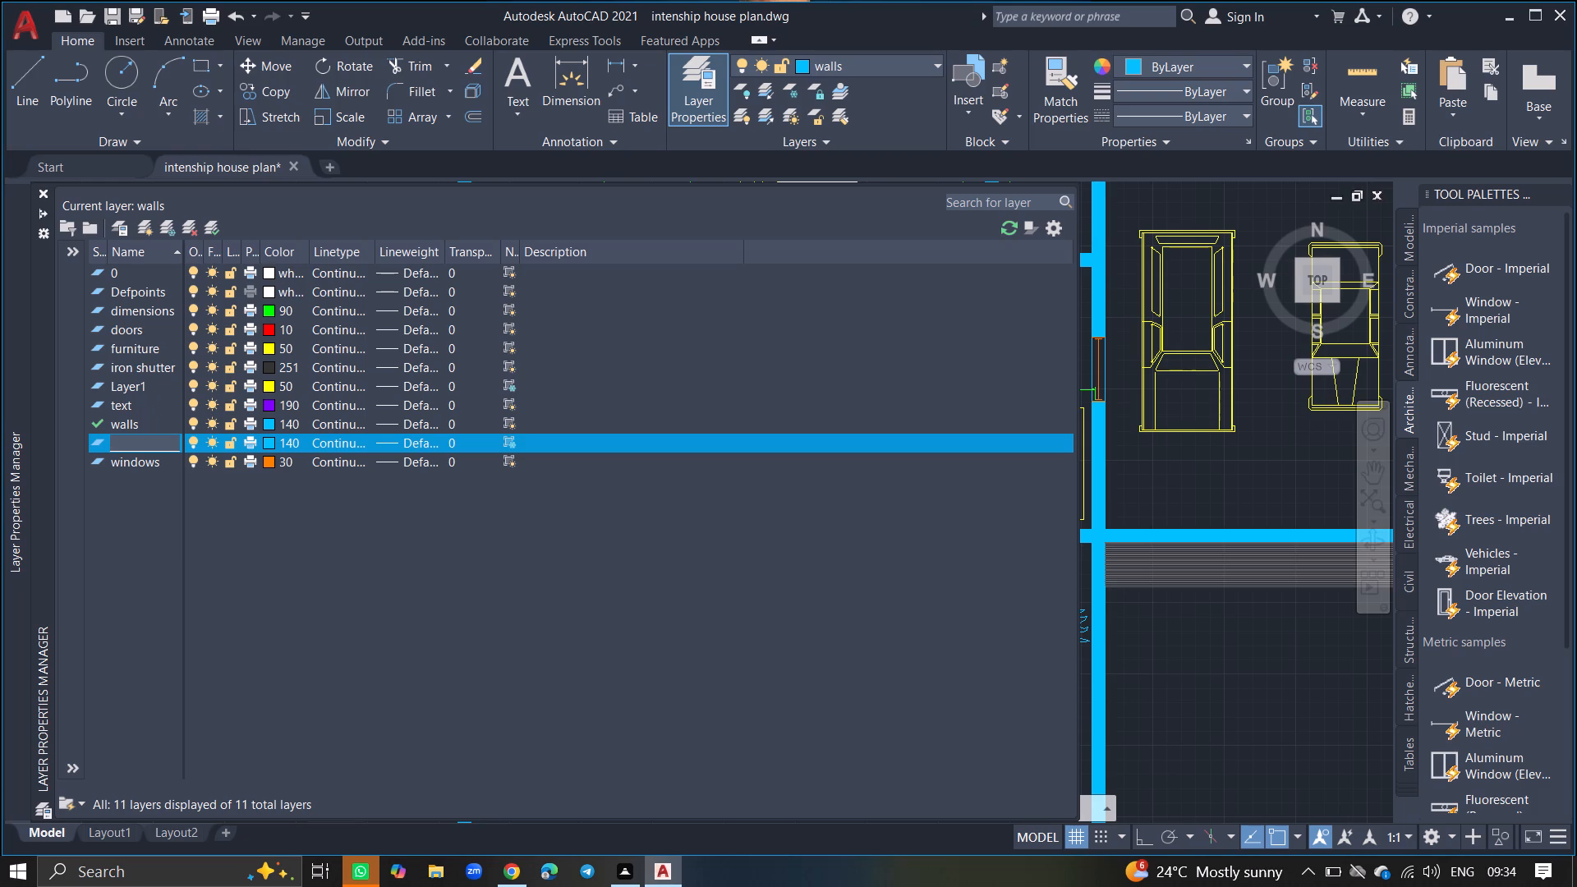
pyautogui.write('GAR')
pyautogui.press('d')
pyautogui.press('n')
pyautogui.press('BackSpace')
pyautogui.write('EN')
# Set the GARDEN layer's colour to index colour 109 and toggle its new-viewport freeze setting.
pyautogui.click(264, 442)
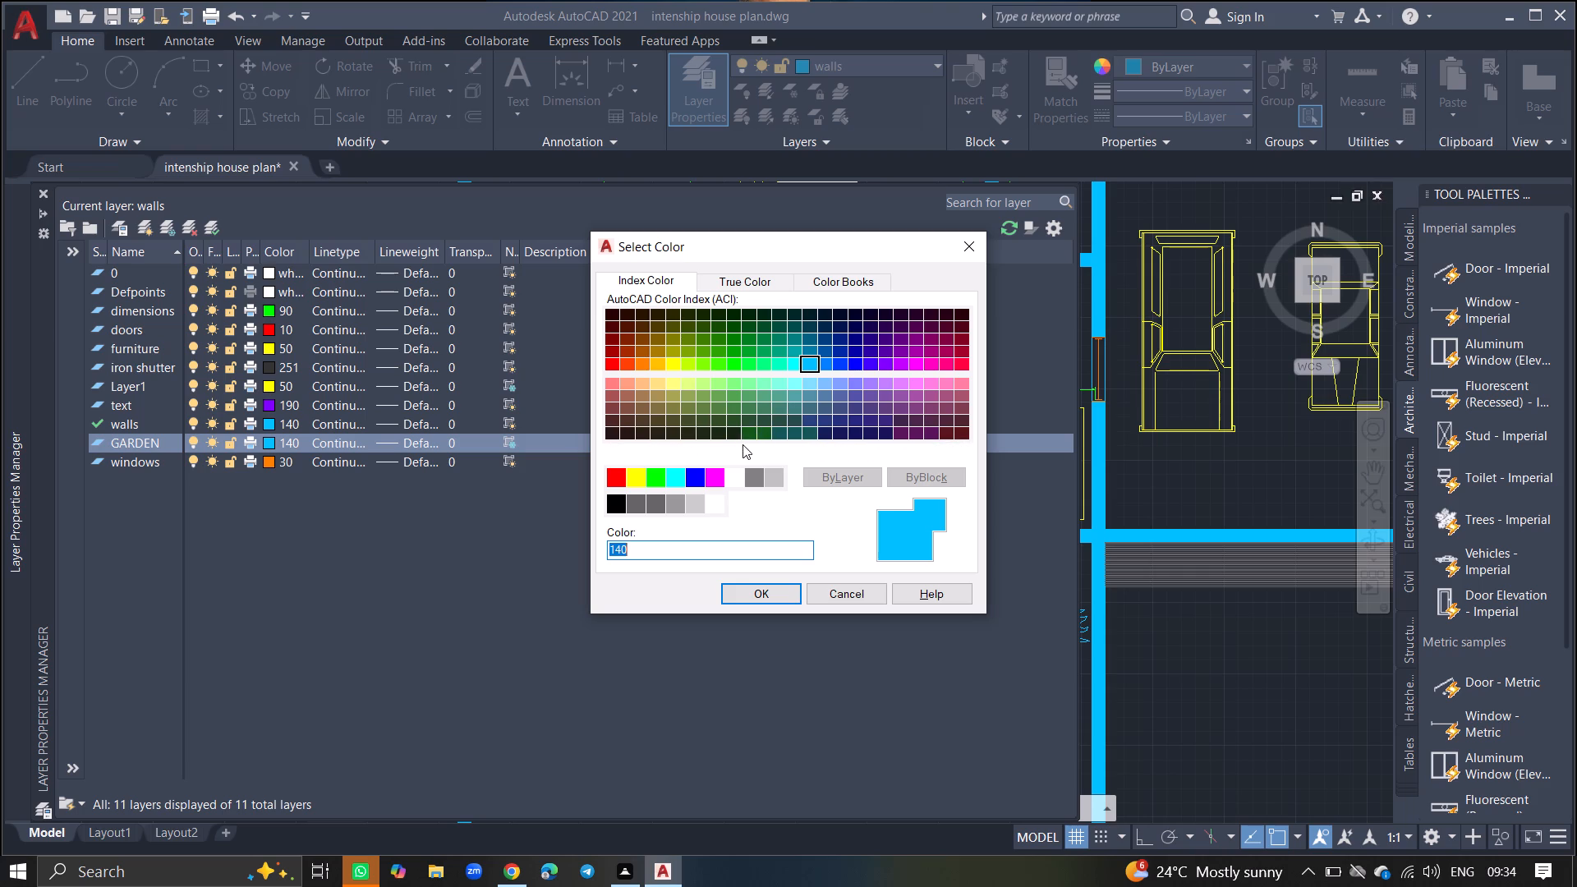
pyautogui.click(747, 435)
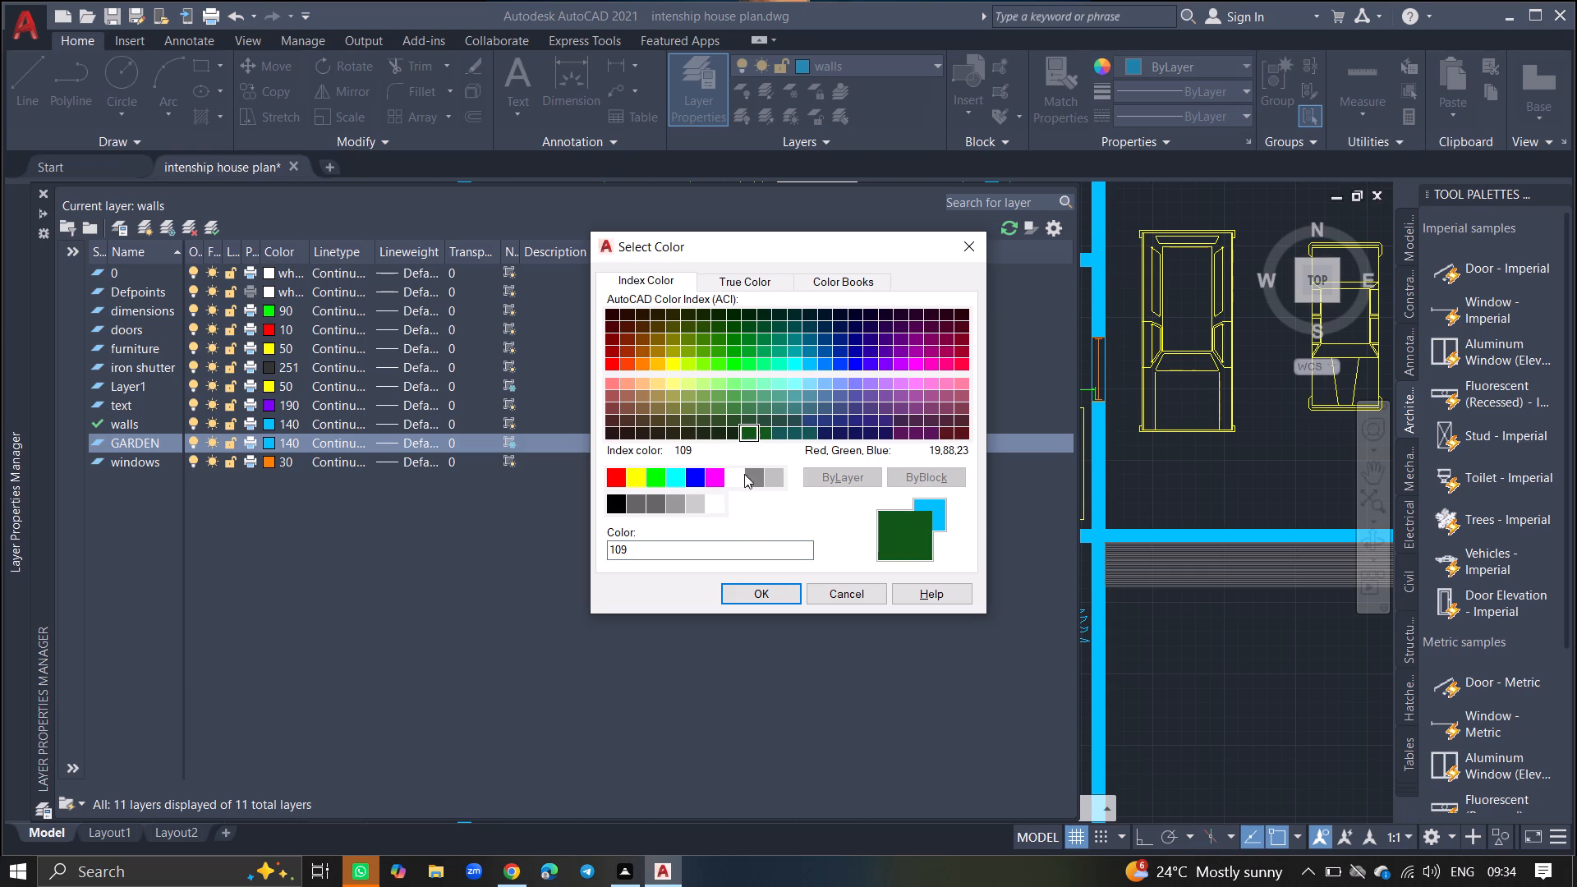
pyautogui.moveTo(751, 571); pyautogui.dragTo(750, 590)
pyautogui.click(750, 590)
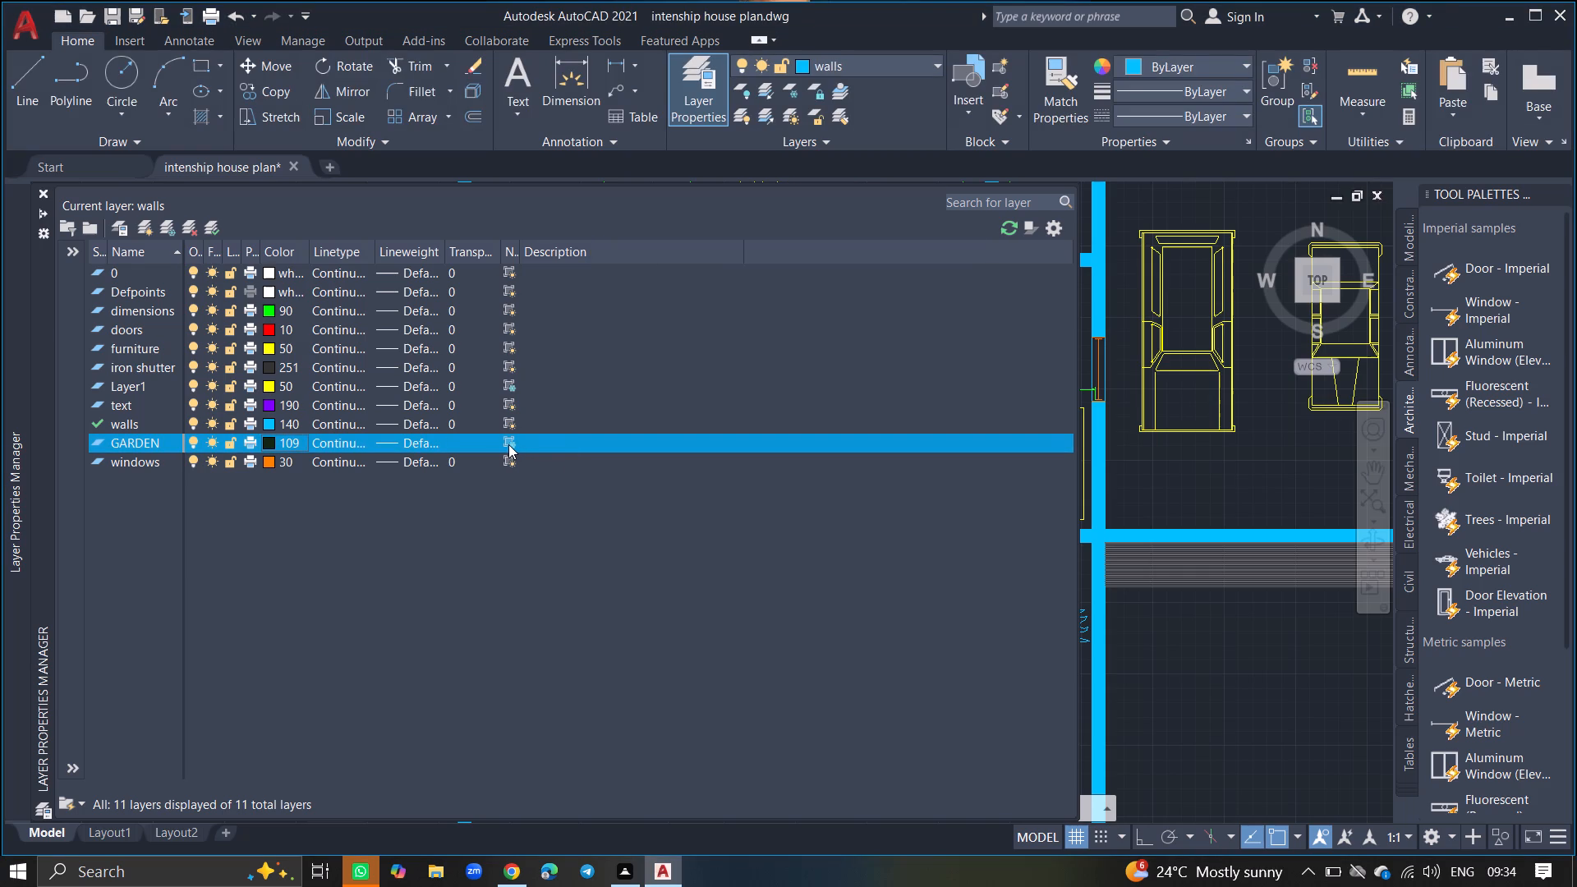
pyautogui.click(508, 444)
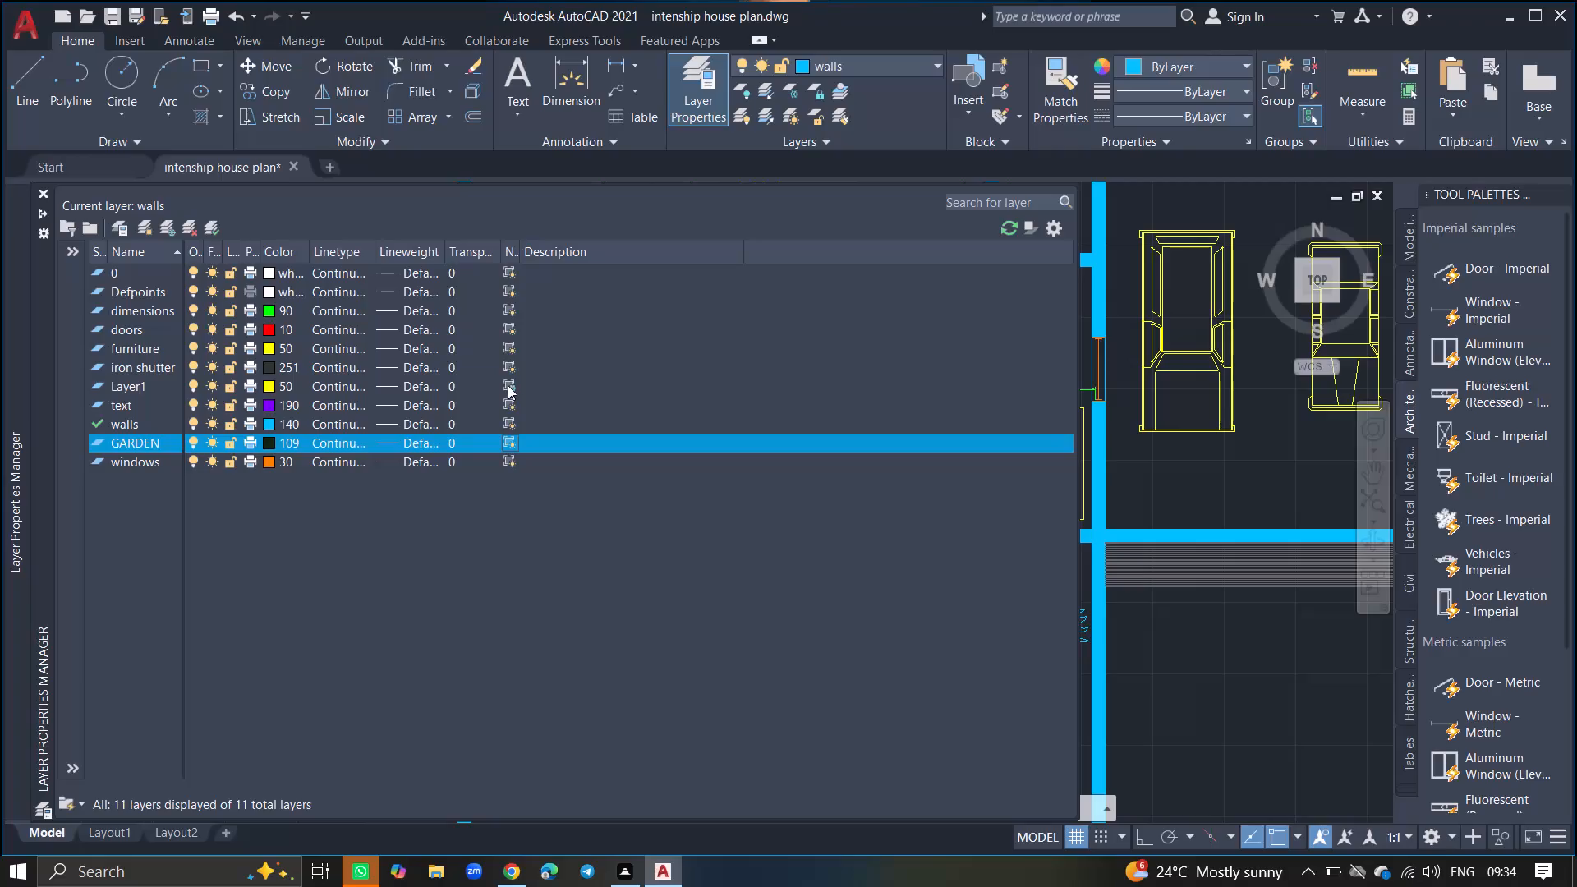
# Delete the unused layer Layer1.
pyautogui.click(508, 385)
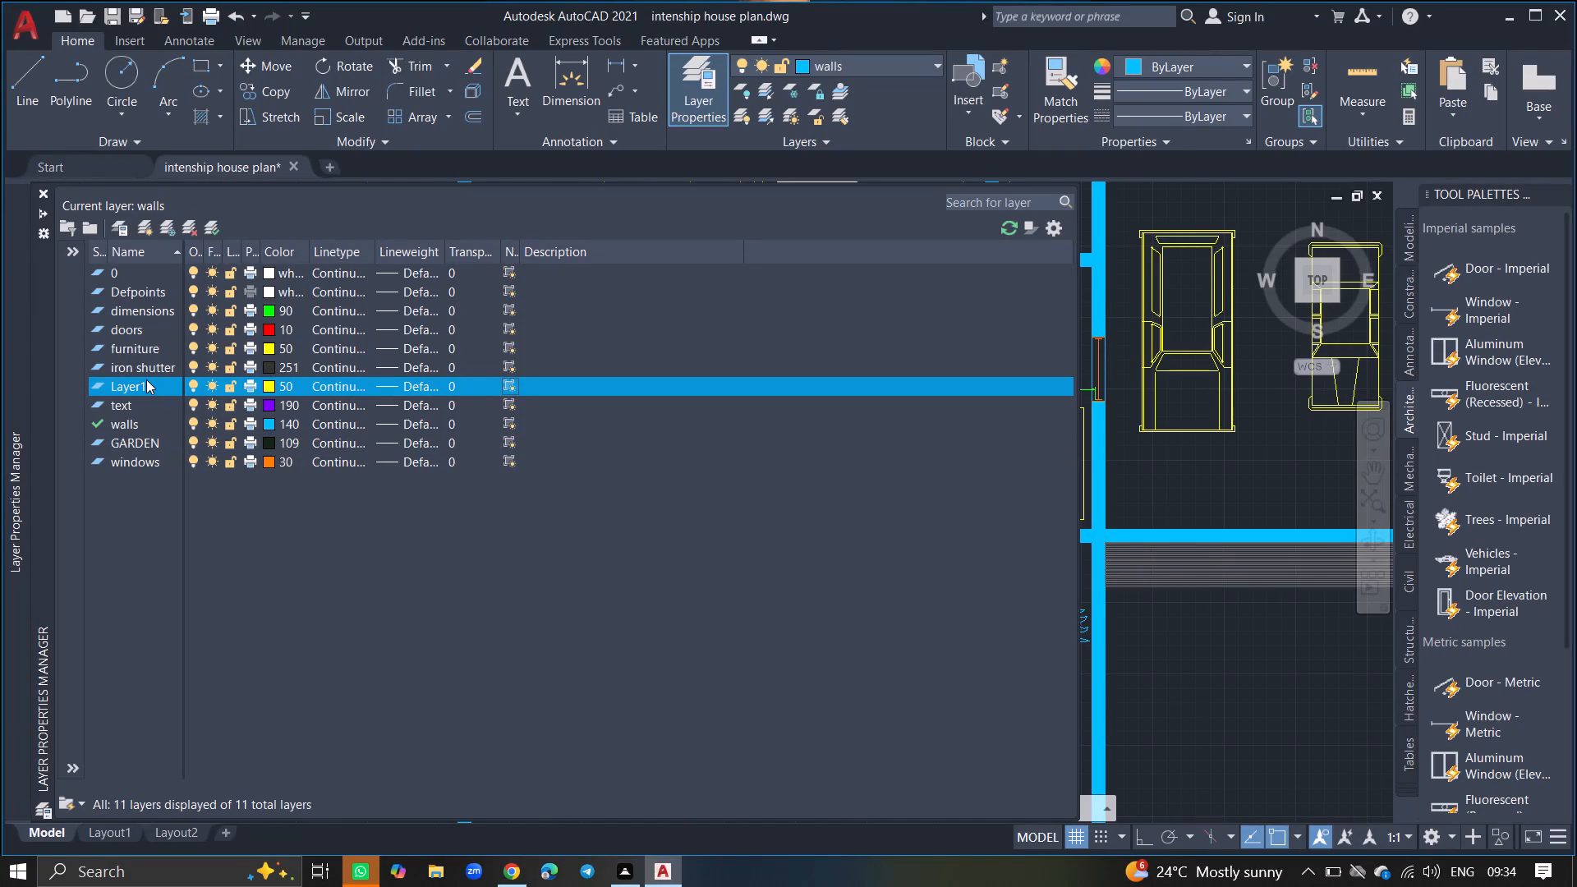
pyautogui.rightClick(146, 379)
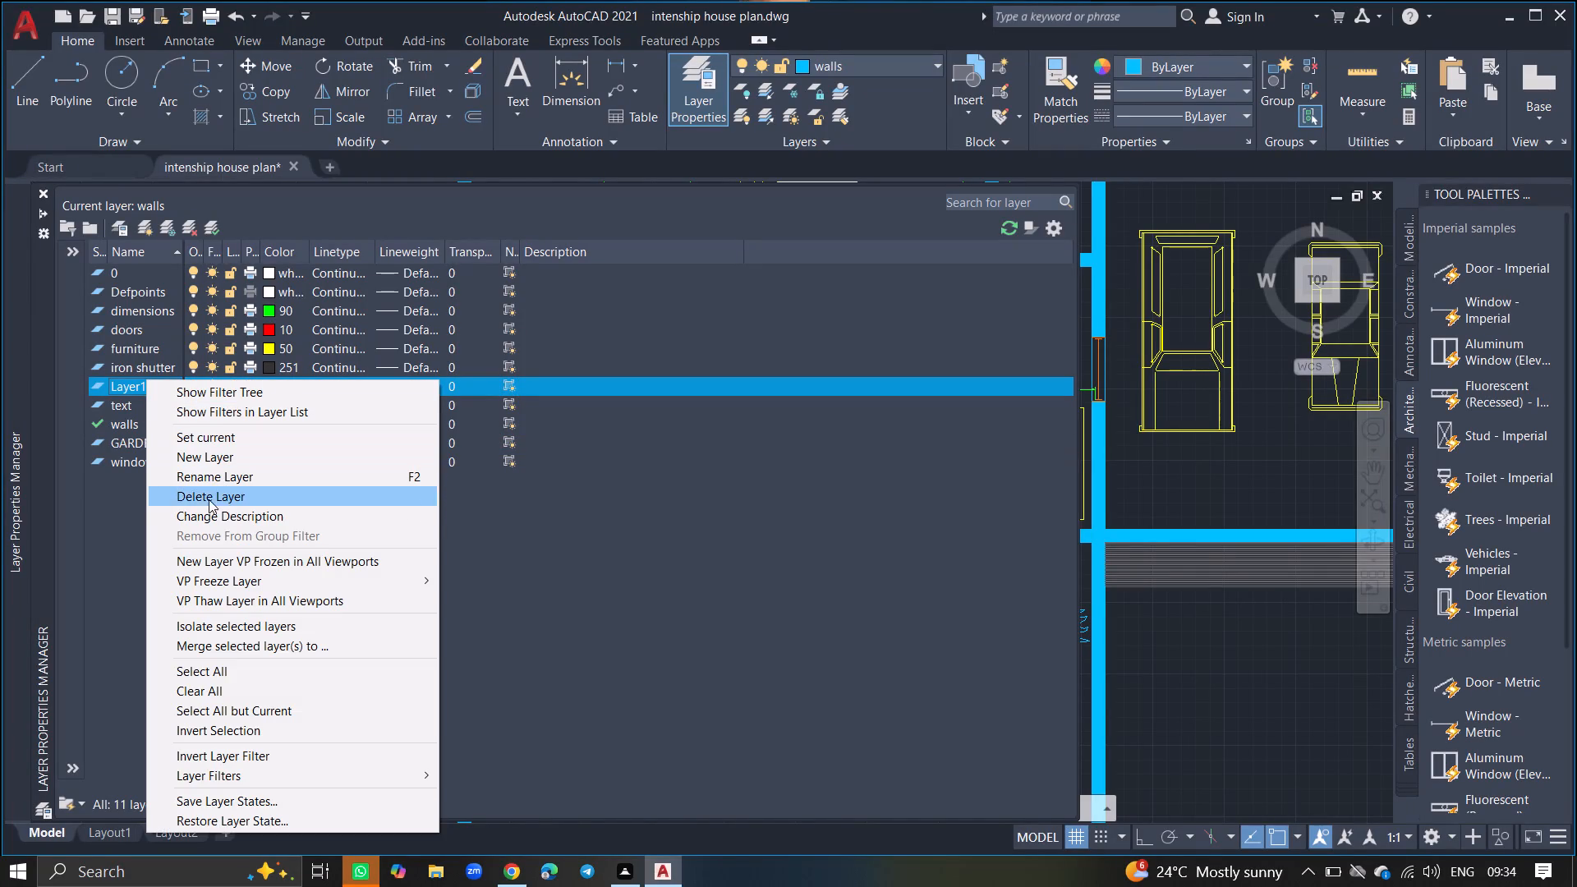
pyautogui.click(209, 492)
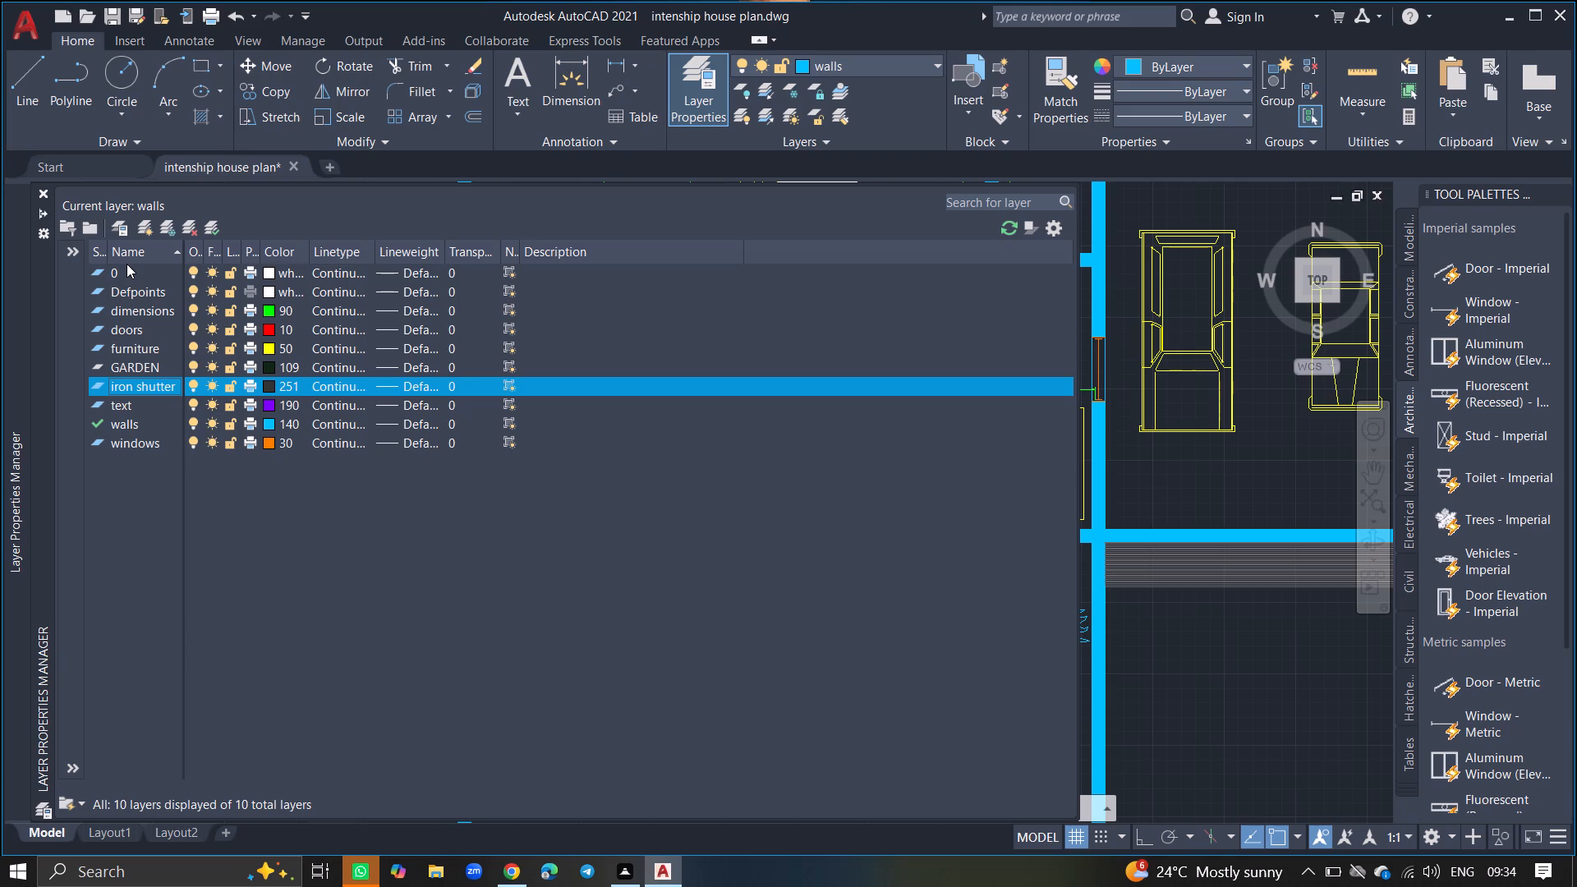
# Make GARDEN the current layer and close the layer manager.
pyautogui.doubleClick(117, 361)
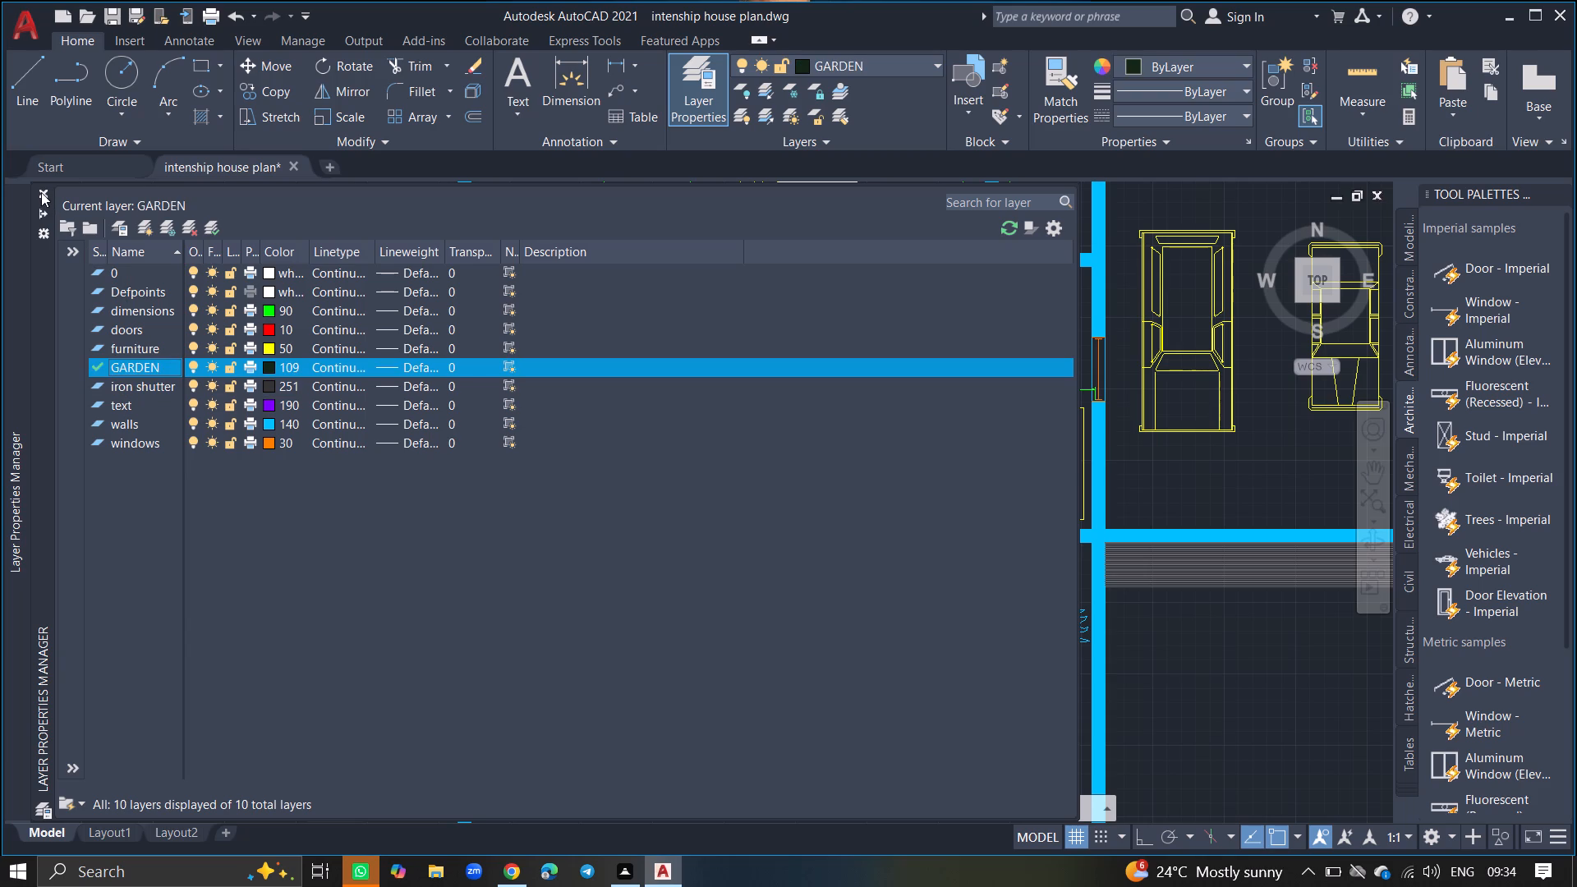
pyautogui.click(40, 191)
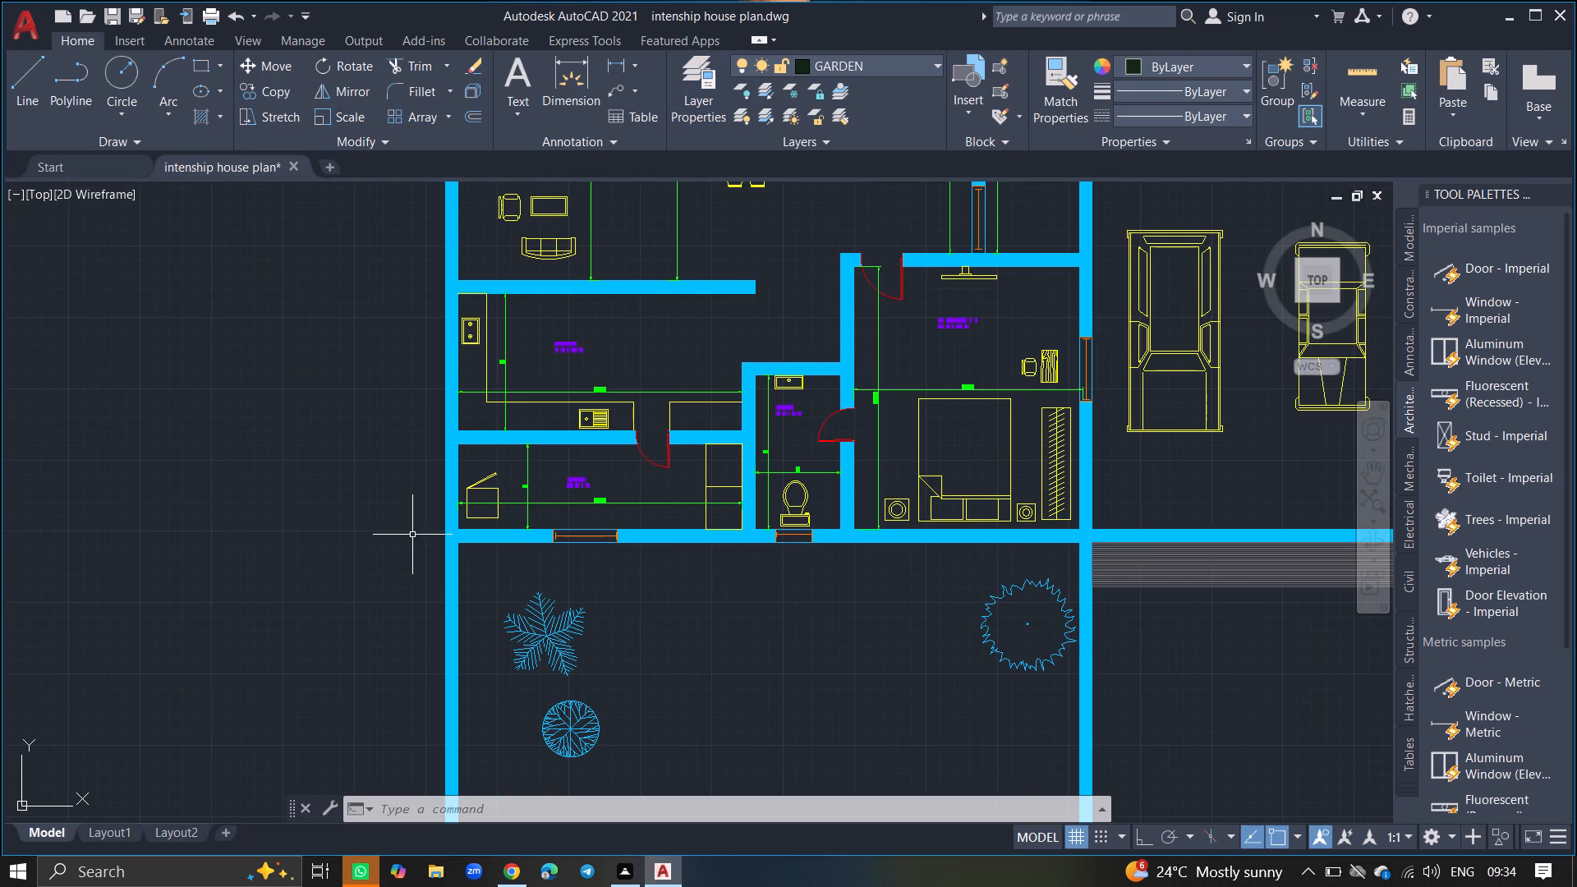
# Move the palm, the small deciduous tree and the evergreen in the walled area onto the GARDEN layer.
pyautogui.click(536, 624)
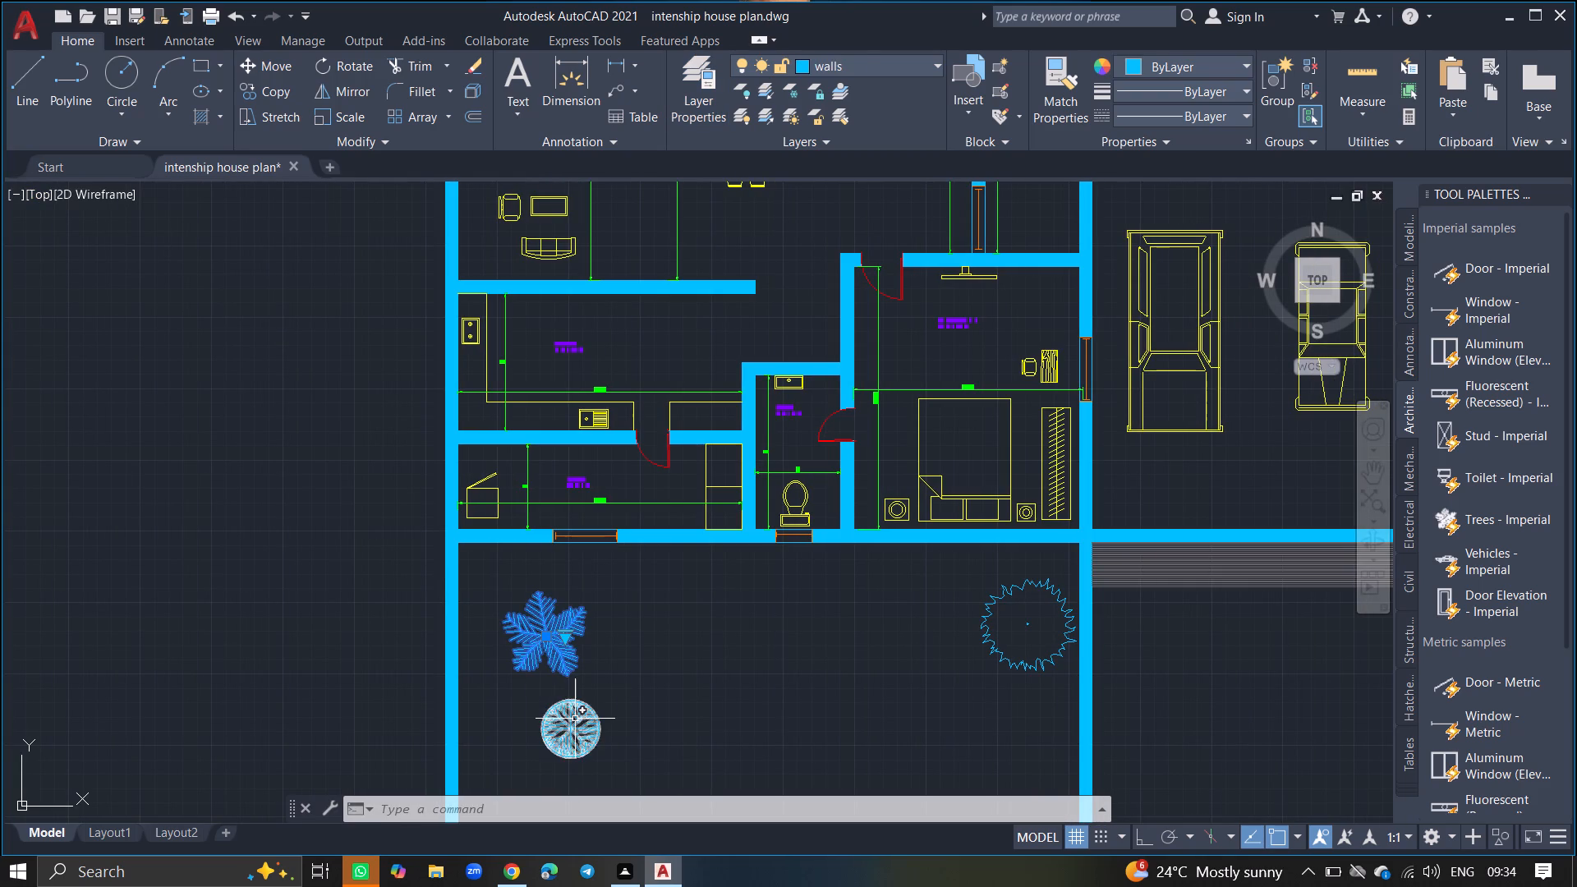
pyautogui.click(575, 719)
pyautogui.click(983, 633)
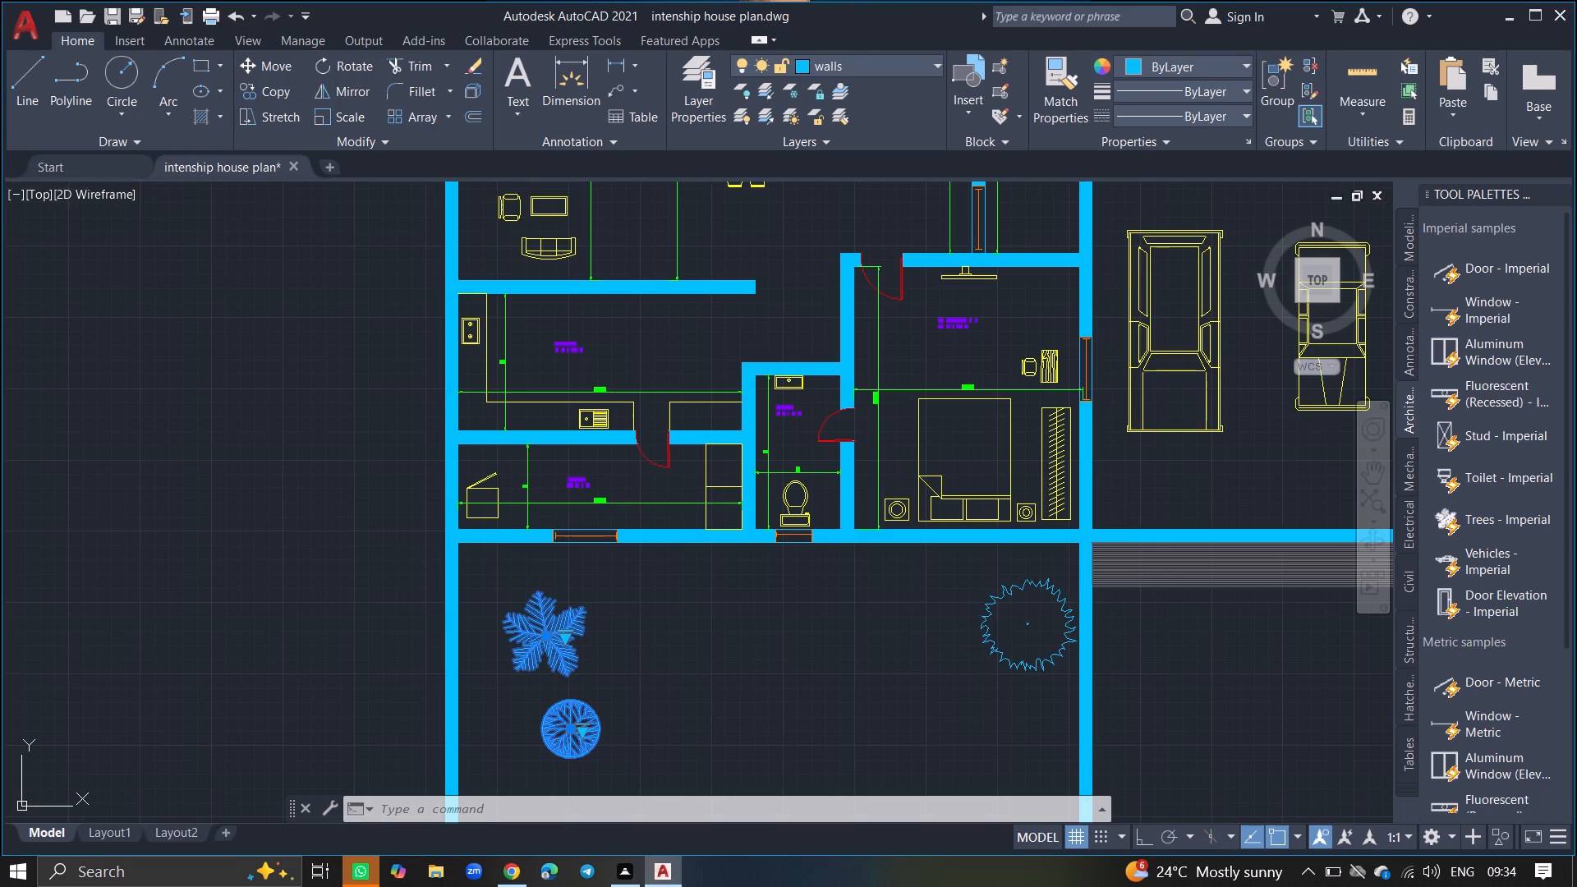
pyautogui.click(890, 56)
pyautogui.click(879, 214)
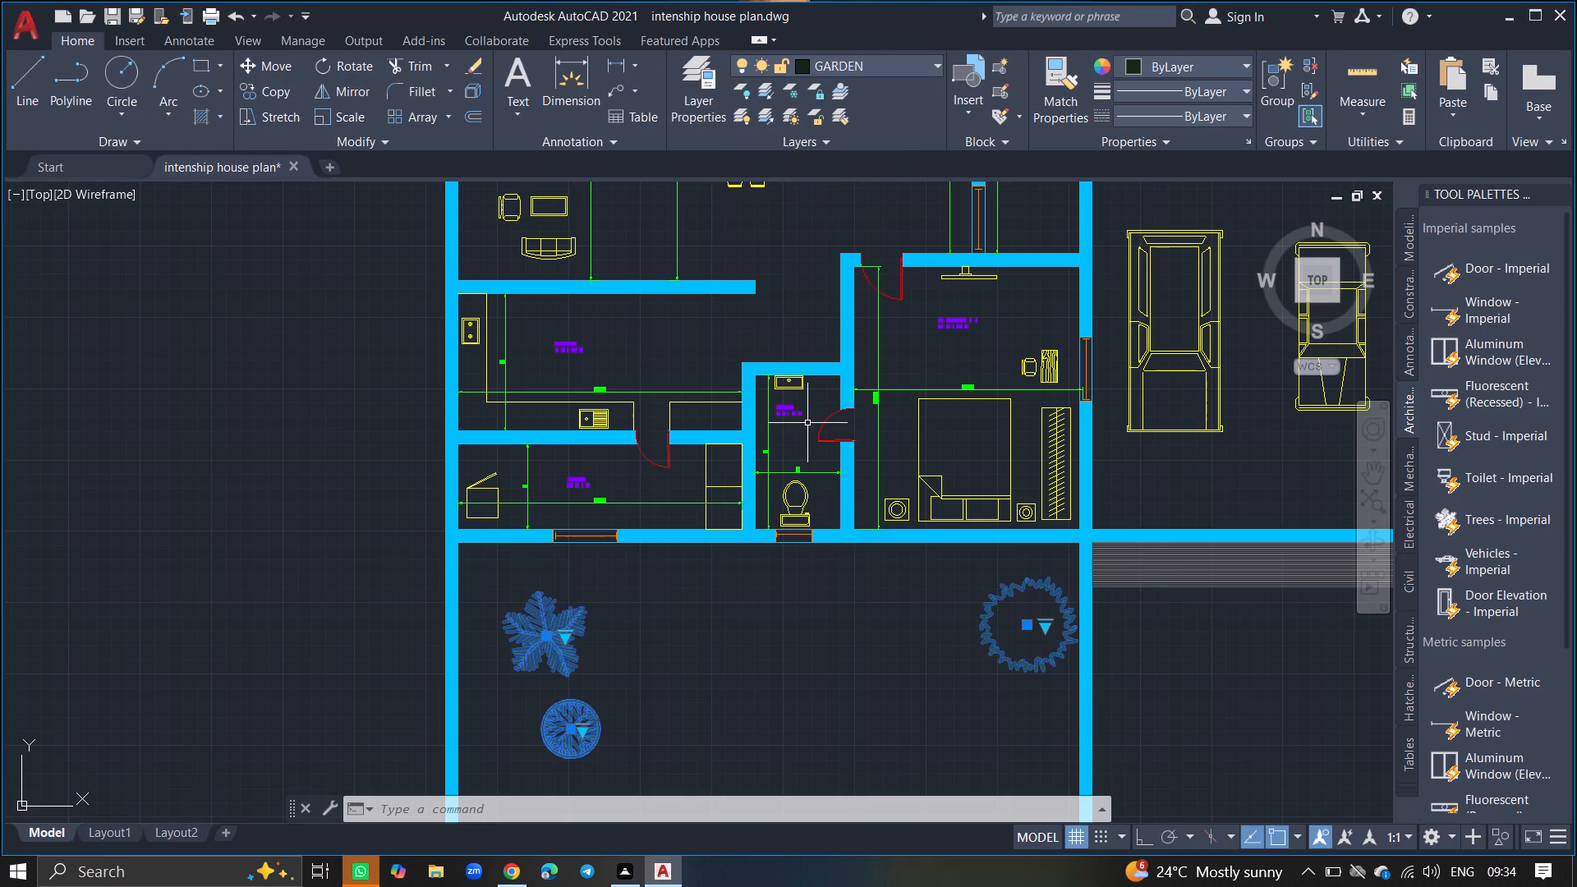
pyautogui.press('Return')
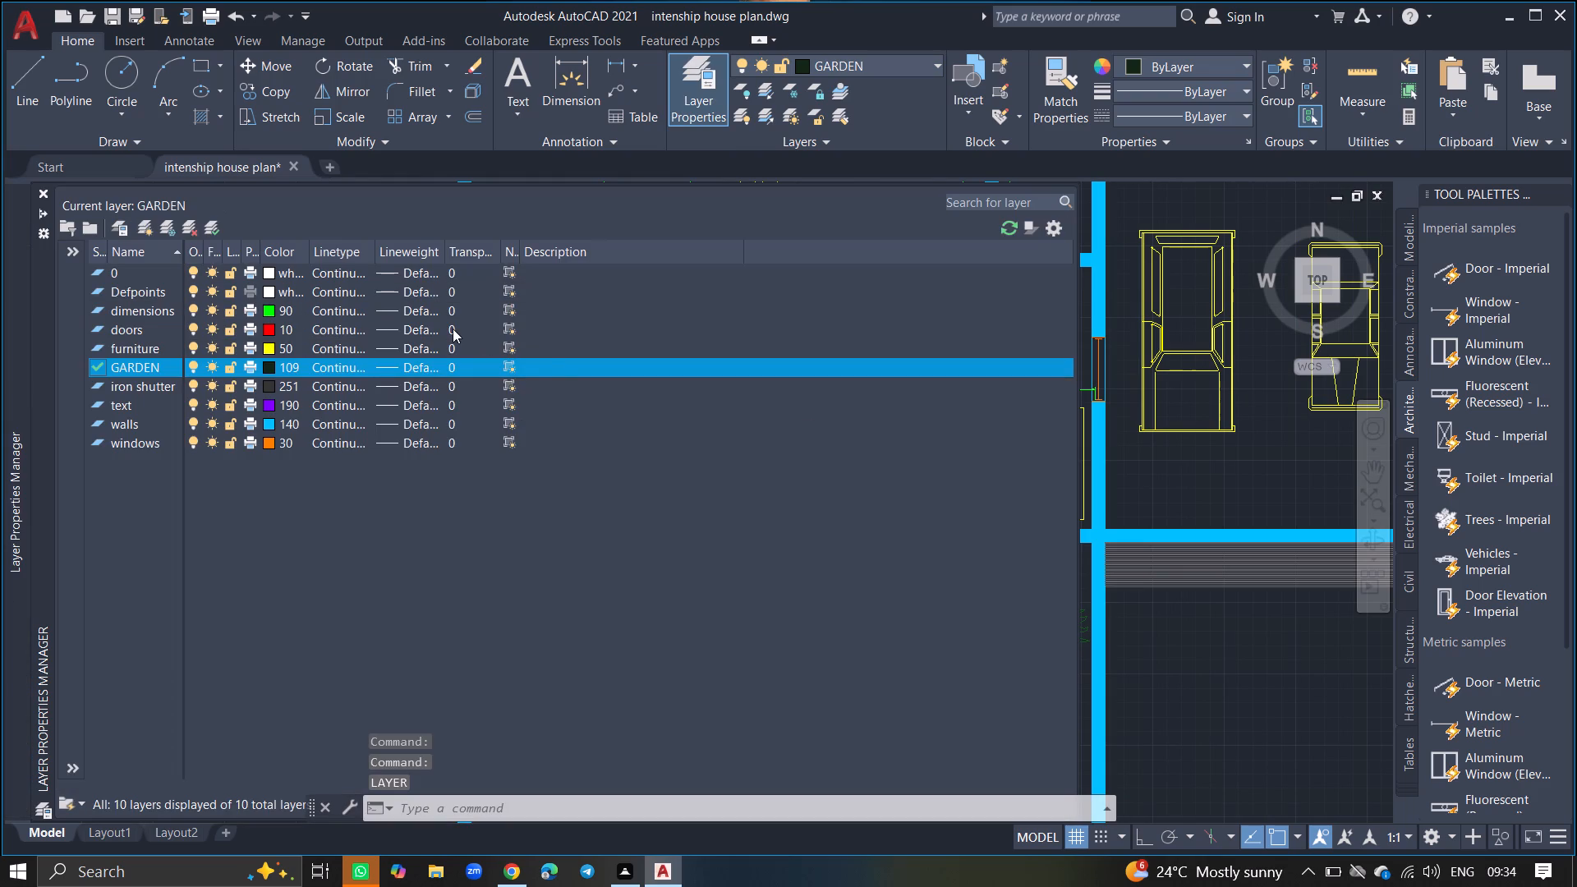
pyautogui.click(39, 191)
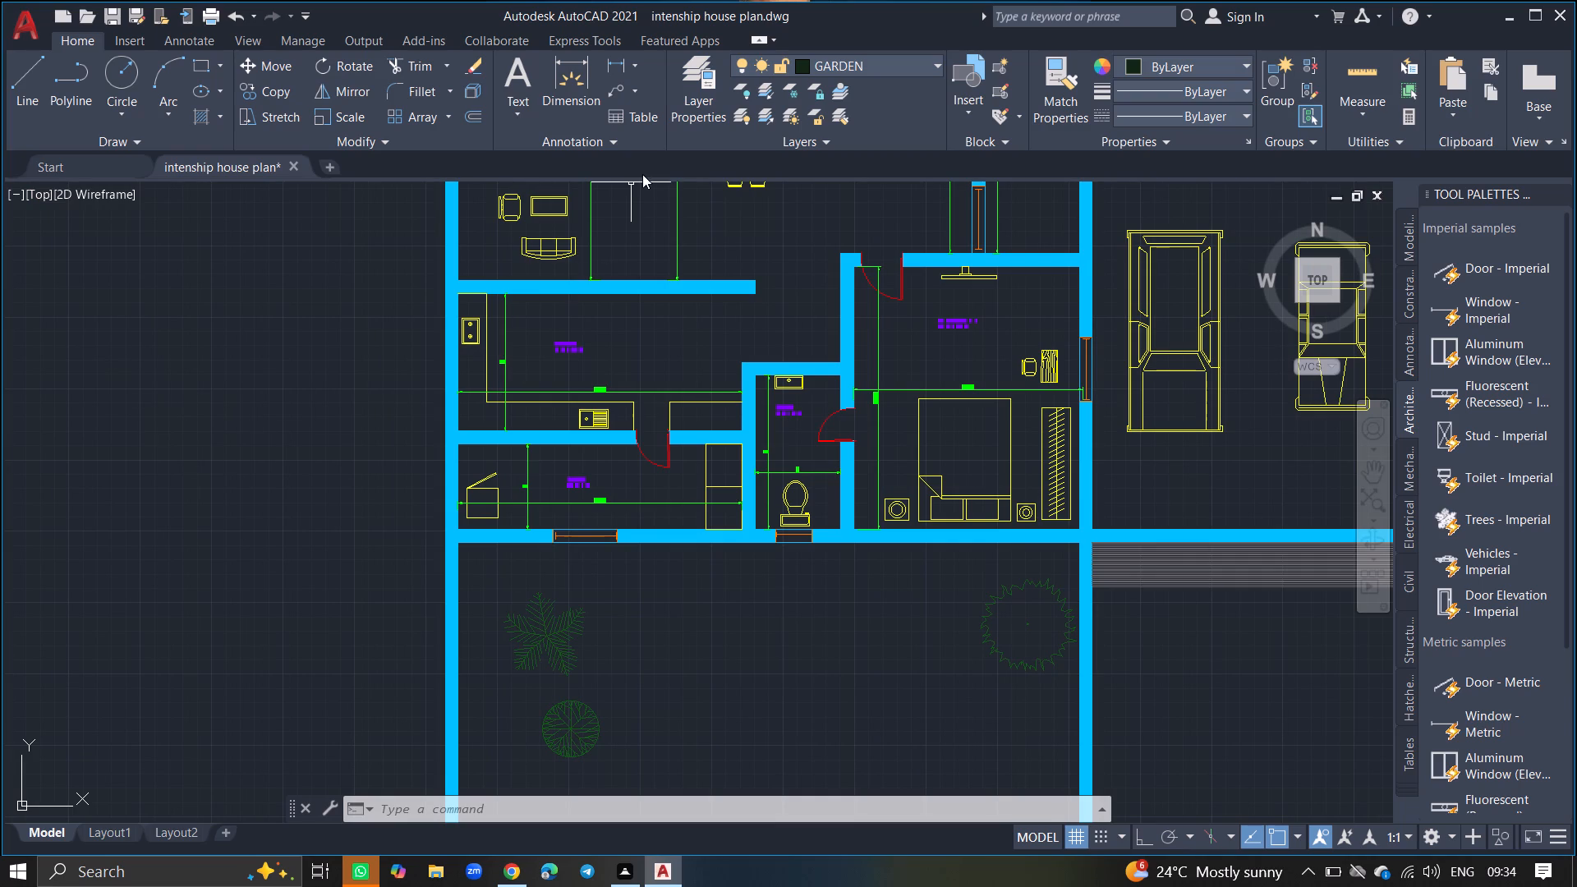
# Hatch the walled area south of the house around the trees with the CROSS pattern at scale 1, colour ByLayer.
pyautogui.click(192, 114)
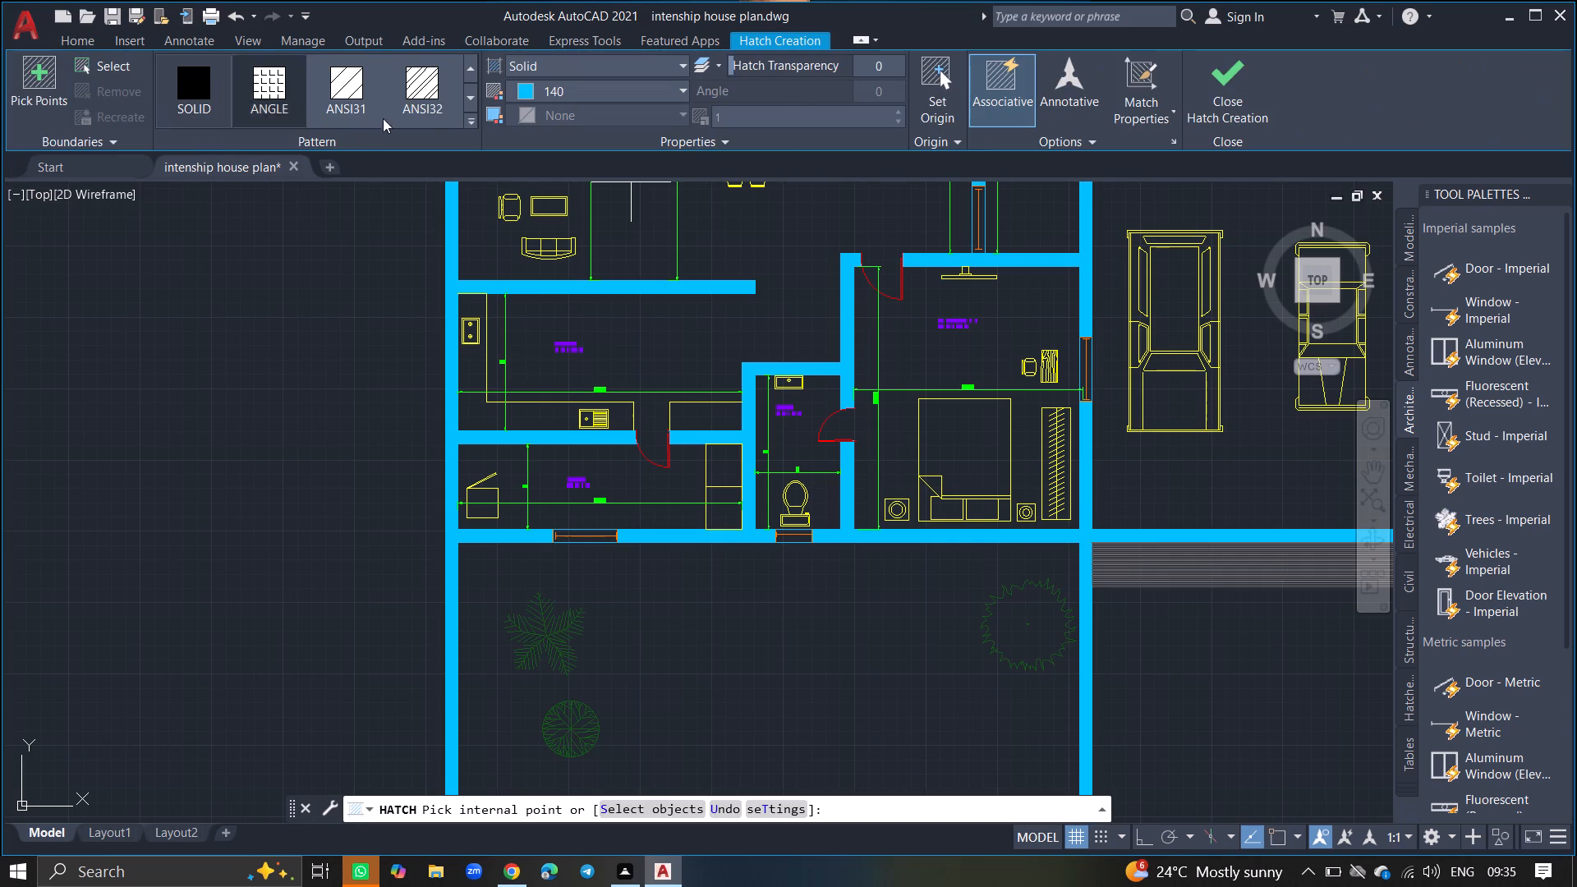
pyautogui.click(471, 93)
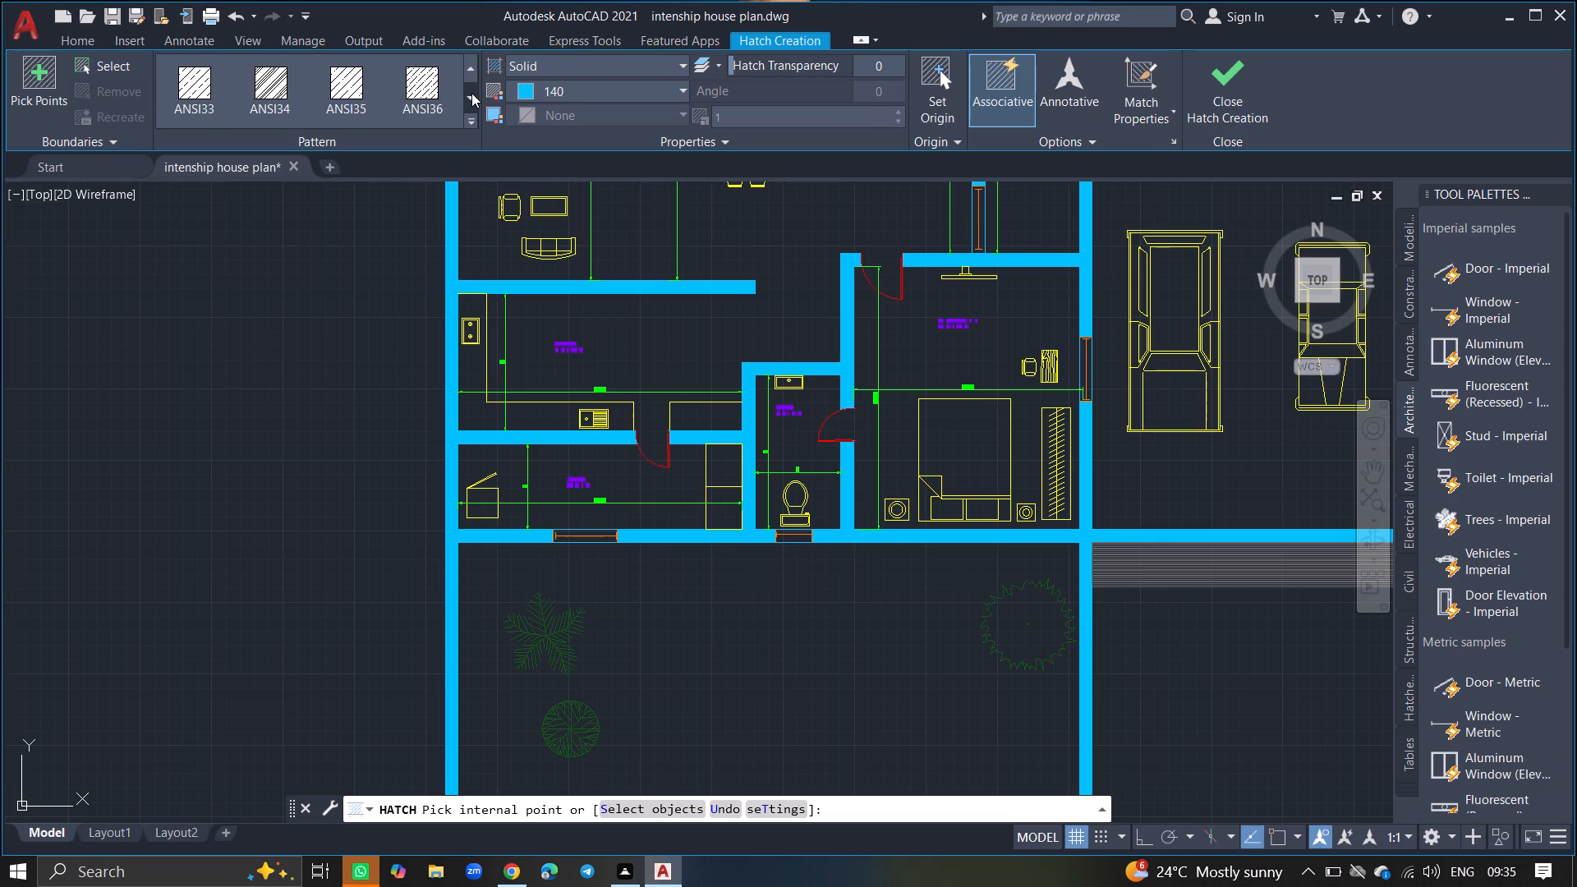
pyautogui.click(471, 93)
pyautogui.click(471, 93)
pyautogui.click(471, 93)
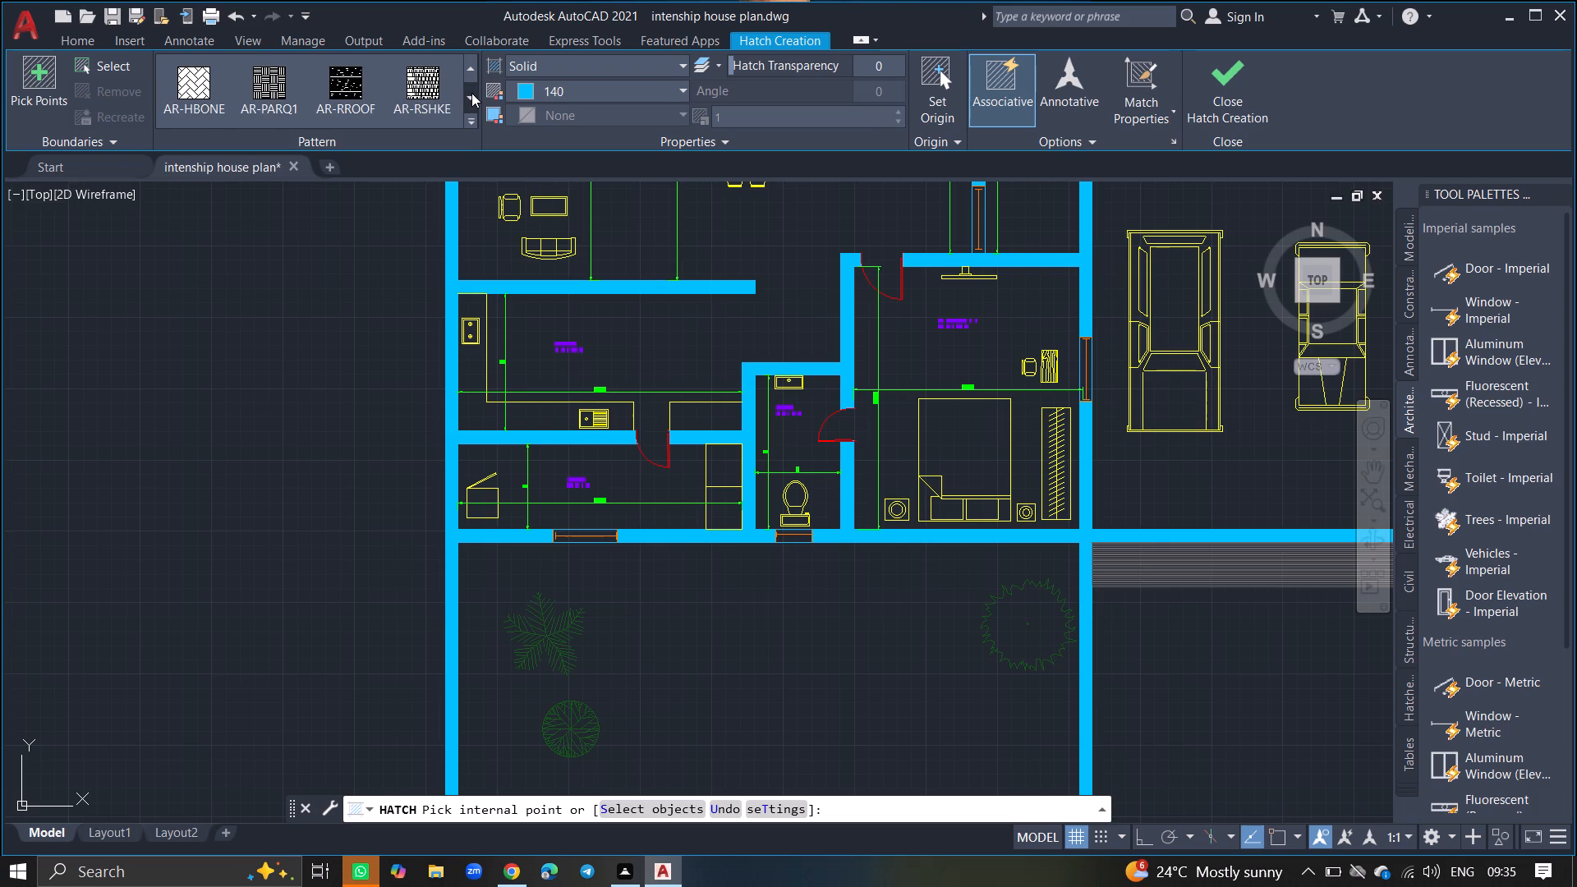
pyautogui.click(471, 93)
pyautogui.click(471, 93)
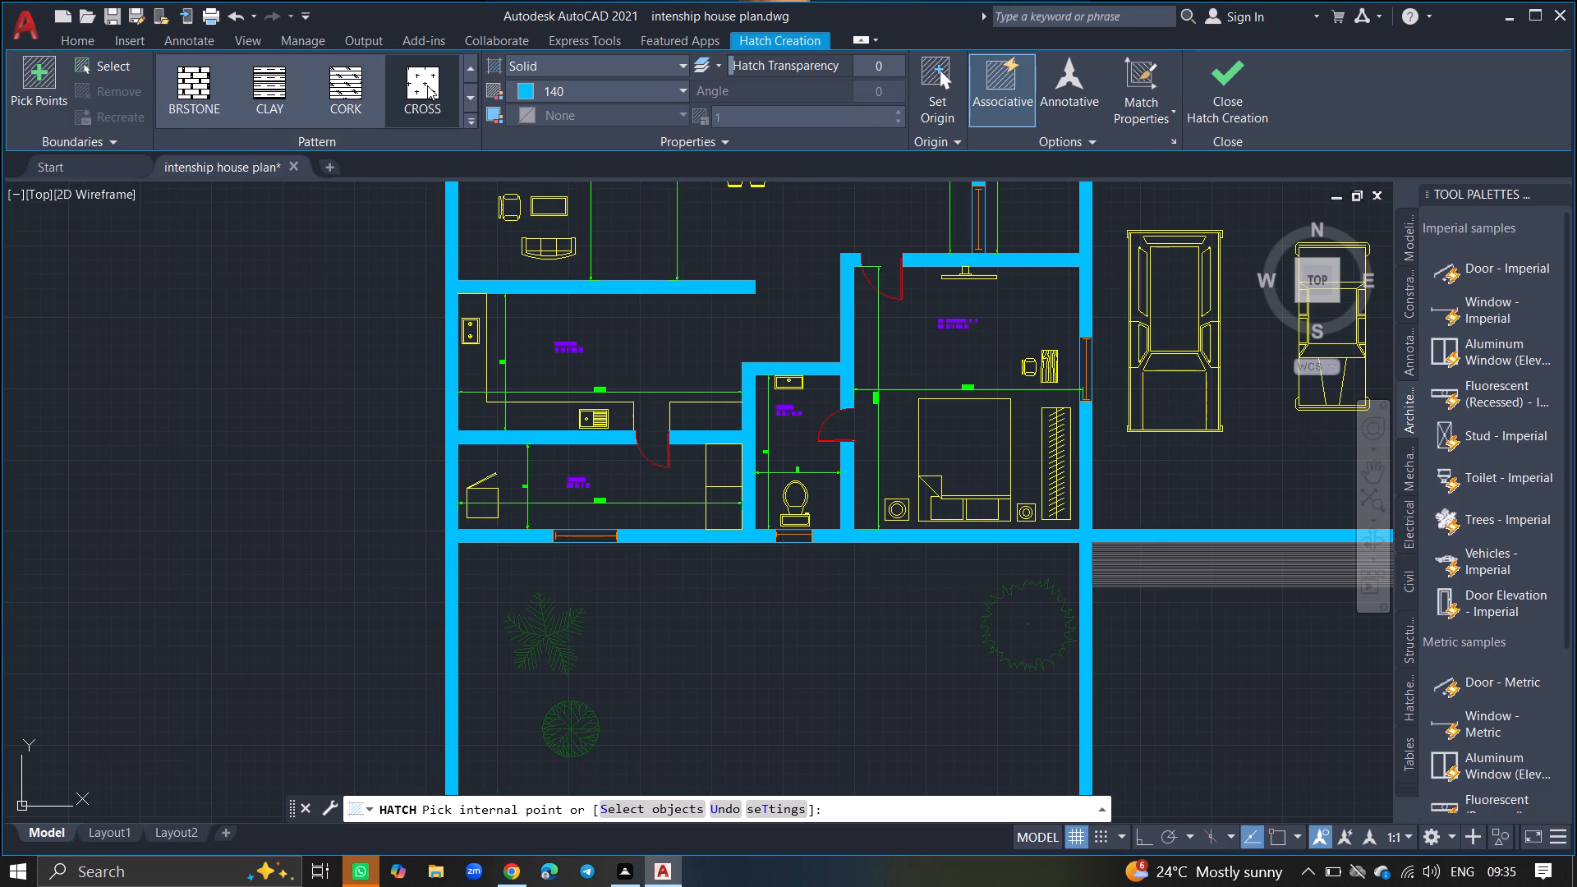
pyautogui.click(424, 84)
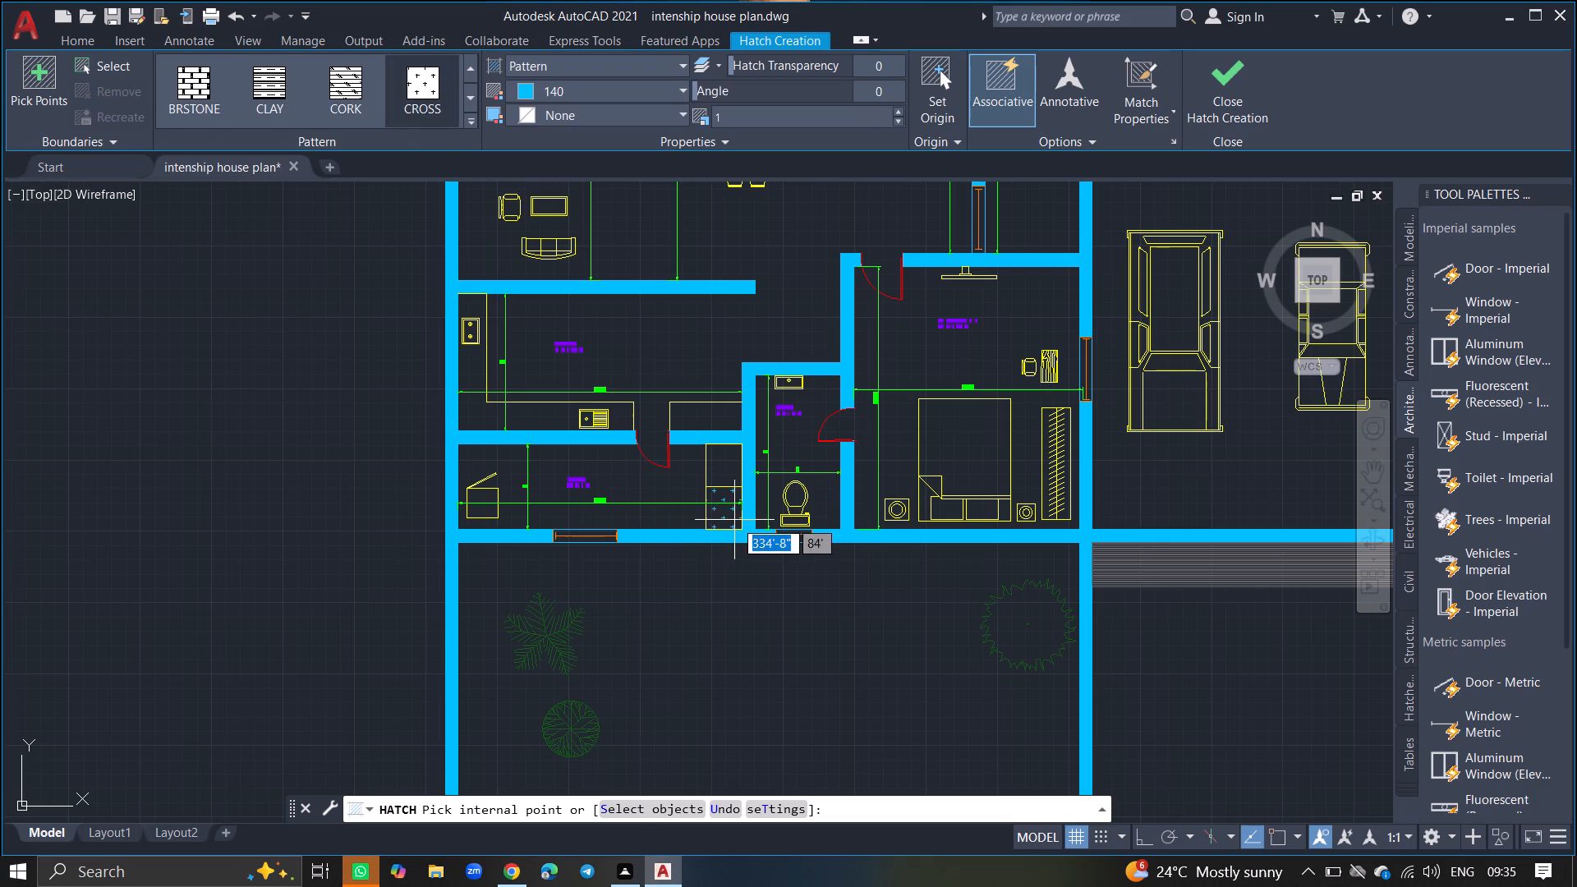
pyautogui.click(623, 90)
pyautogui.click(603, 113)
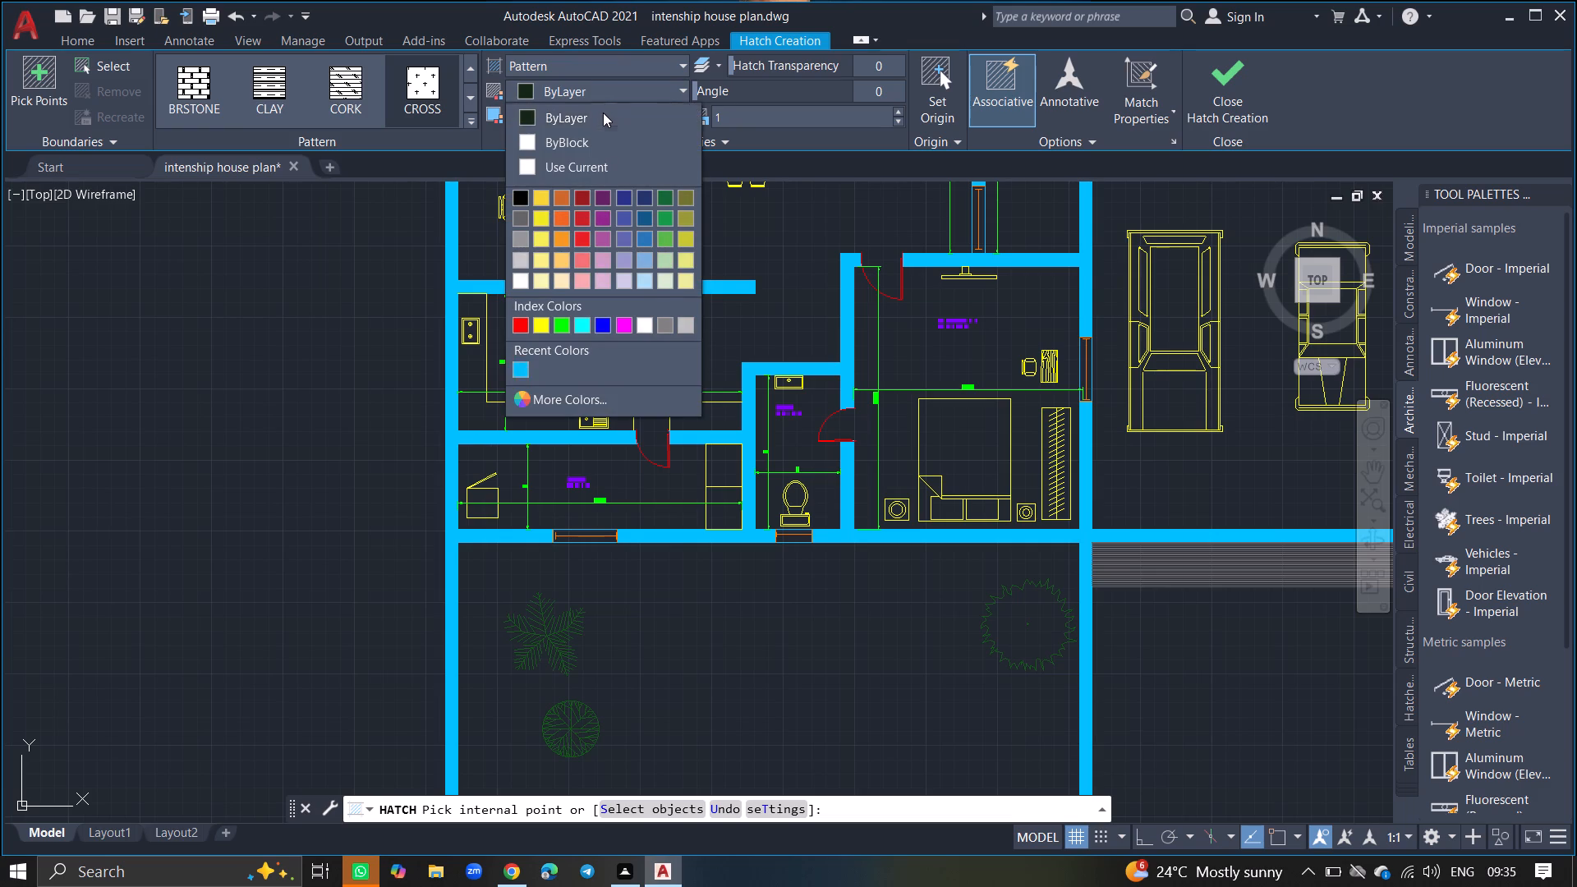
pyautogui.click(703, 608)
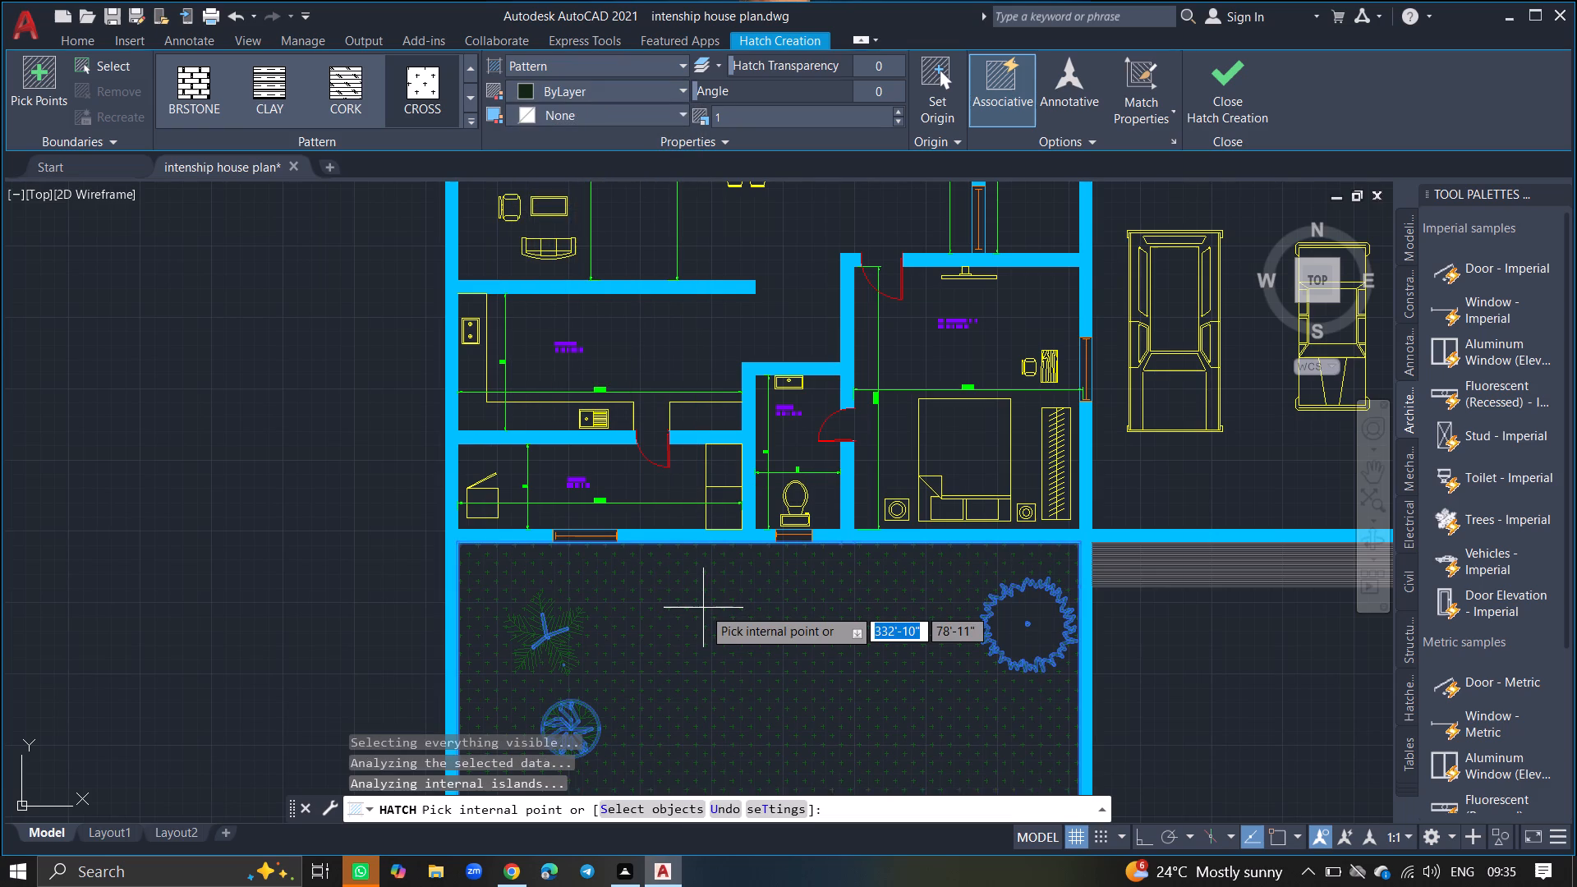
pyautogui.press('Return')
pyautogui.keyDown('ctrl'); pyautogui.scroll(-3, 703, 608); pyautogui.keyUp('ctrl')
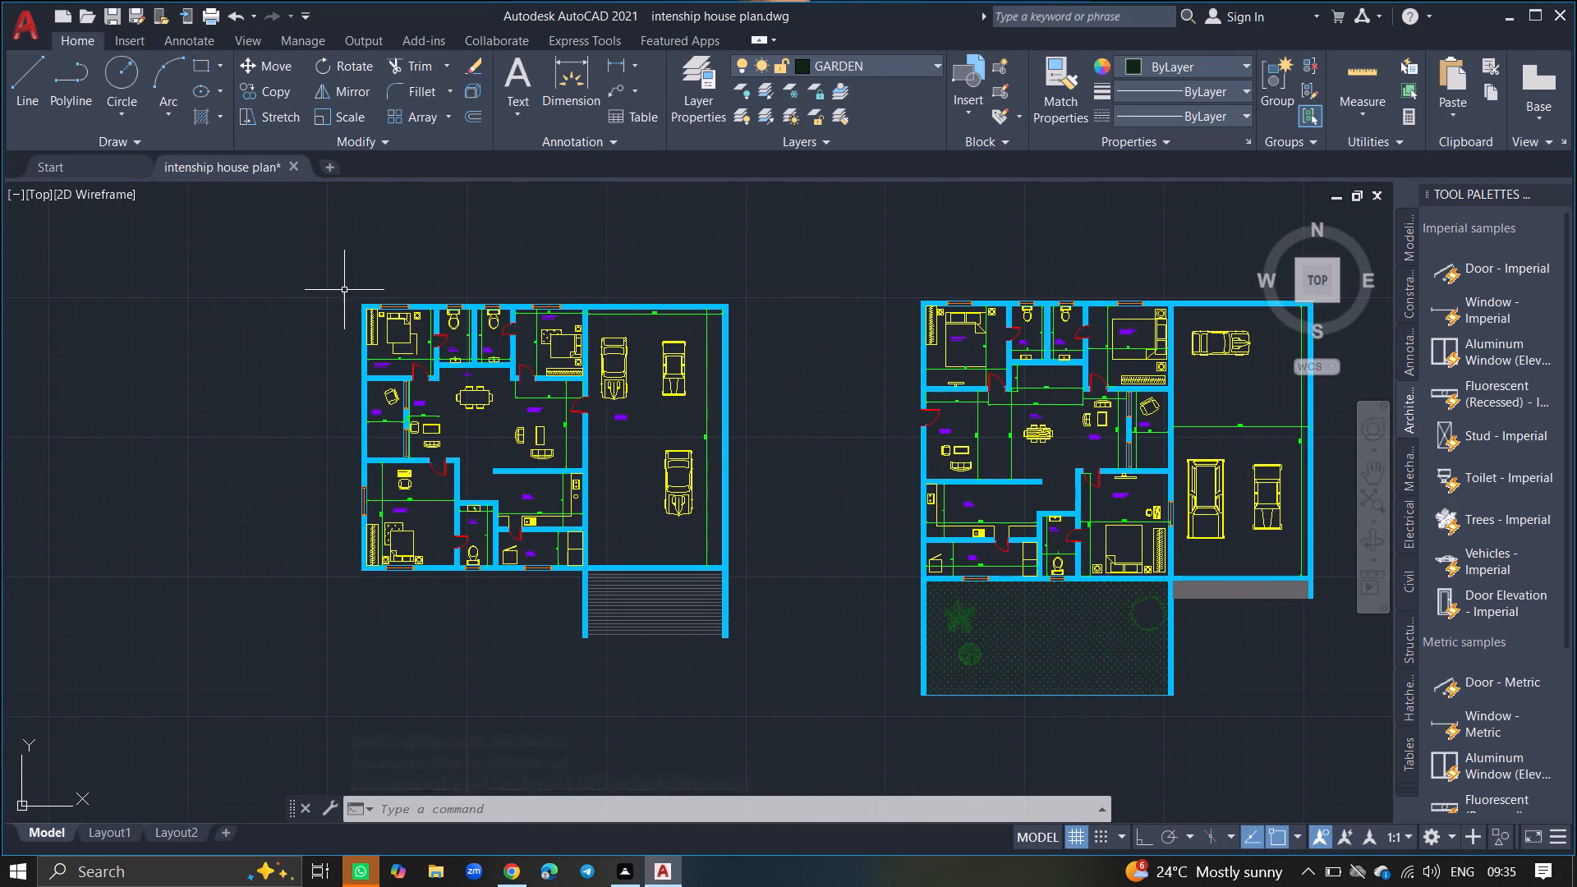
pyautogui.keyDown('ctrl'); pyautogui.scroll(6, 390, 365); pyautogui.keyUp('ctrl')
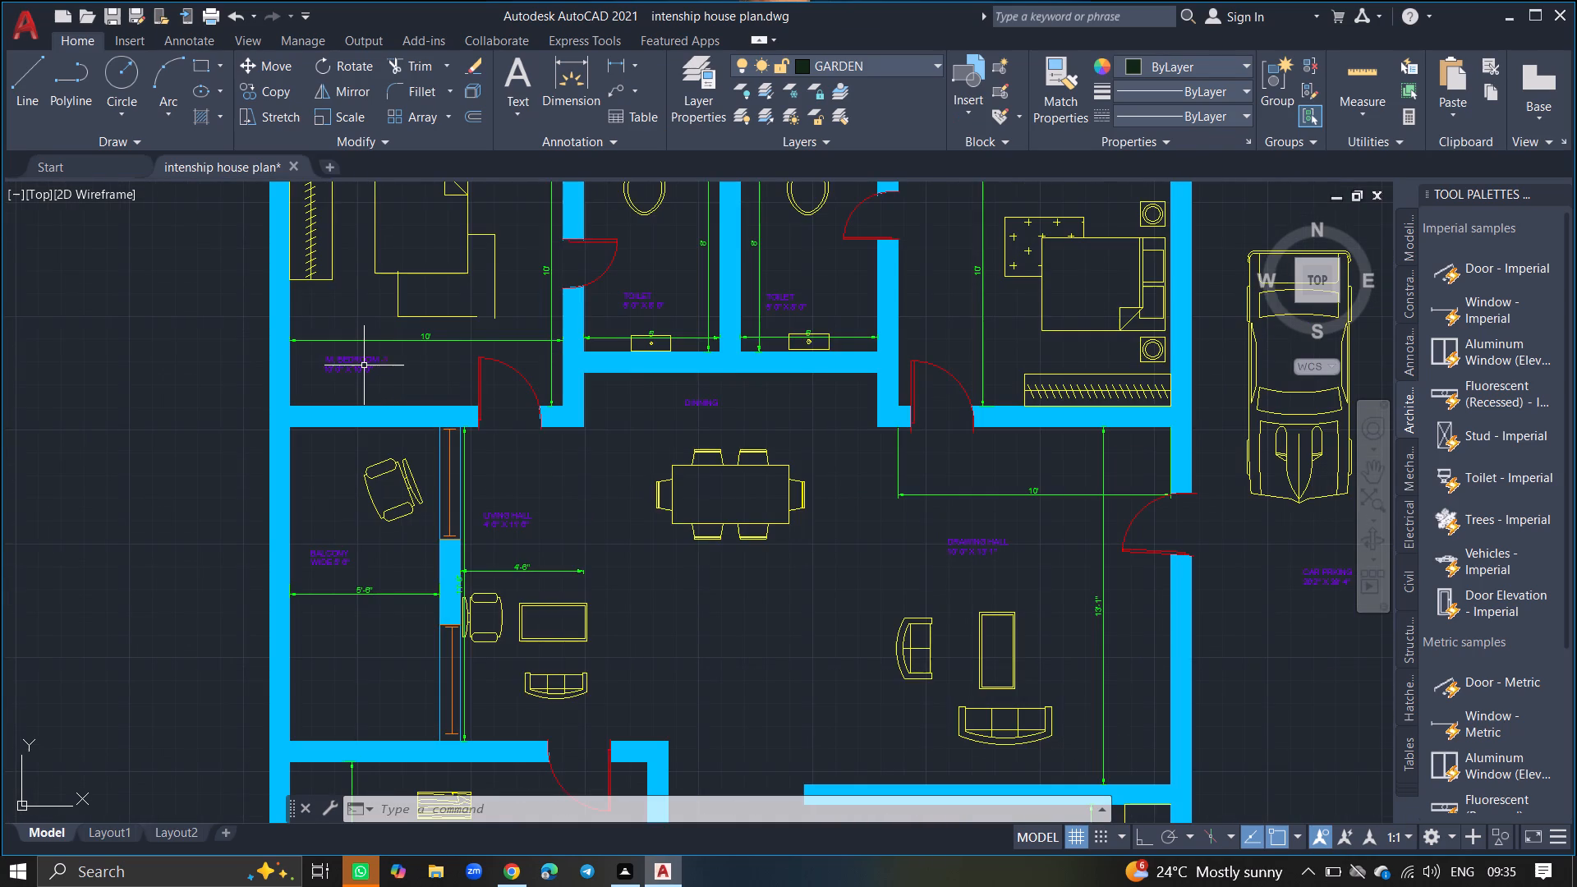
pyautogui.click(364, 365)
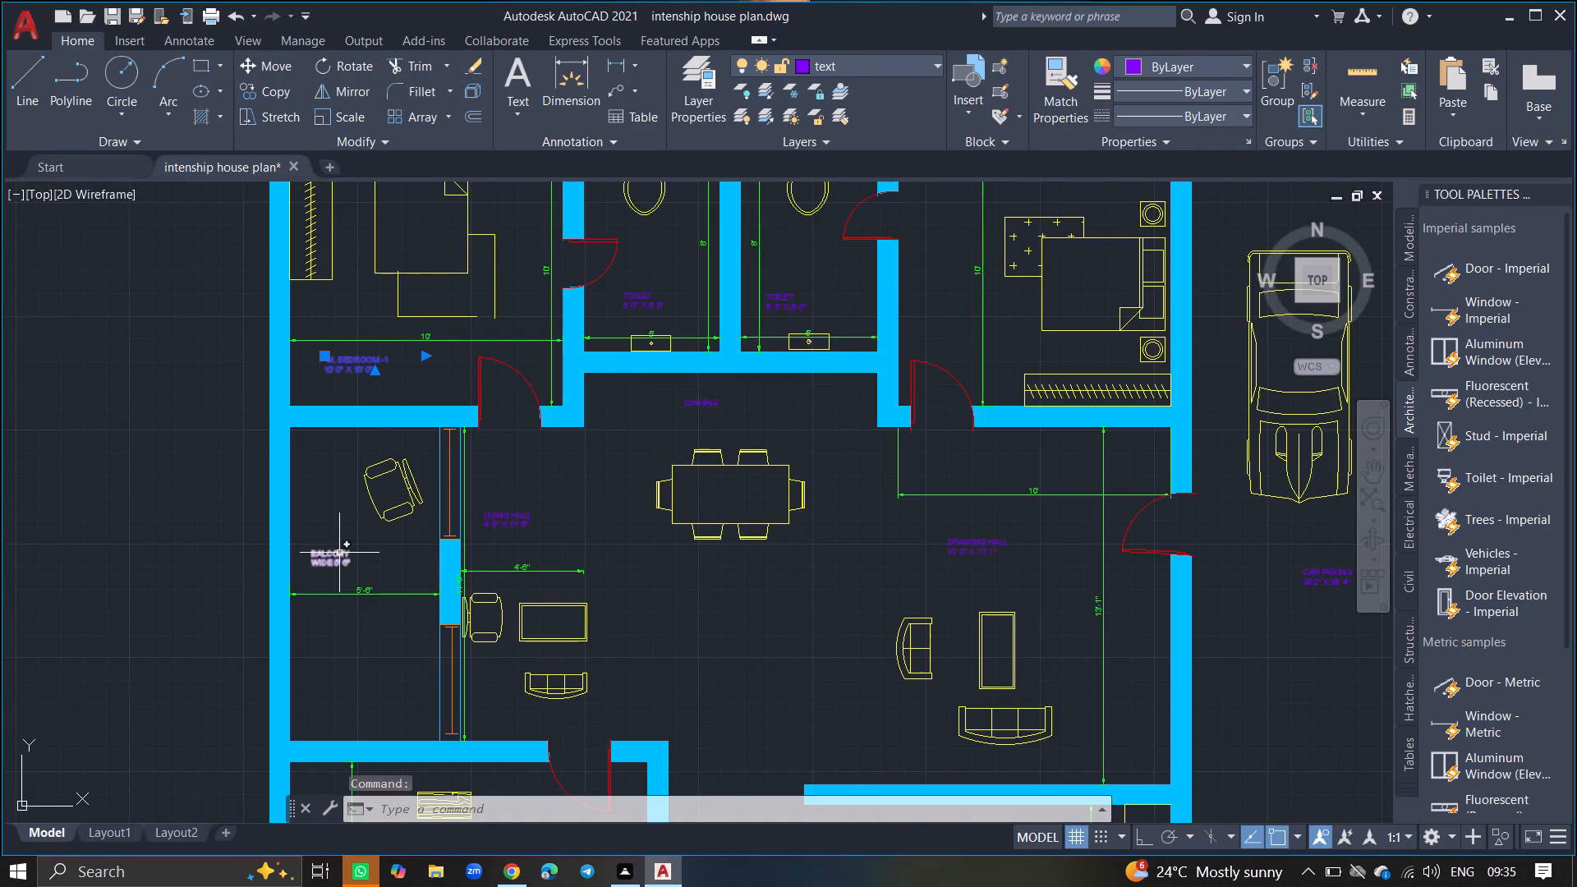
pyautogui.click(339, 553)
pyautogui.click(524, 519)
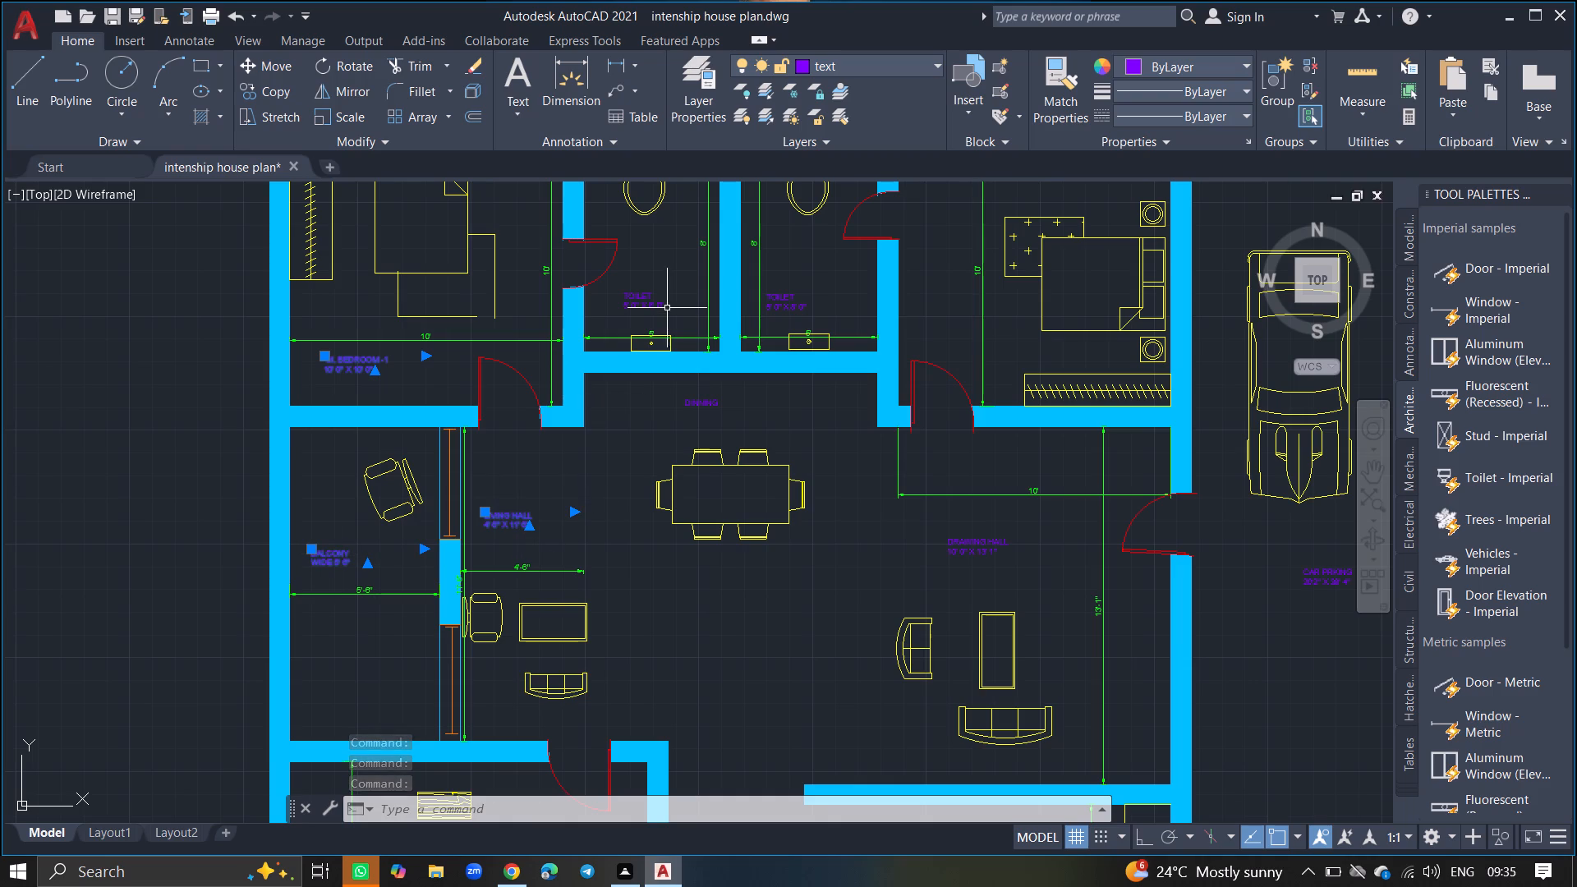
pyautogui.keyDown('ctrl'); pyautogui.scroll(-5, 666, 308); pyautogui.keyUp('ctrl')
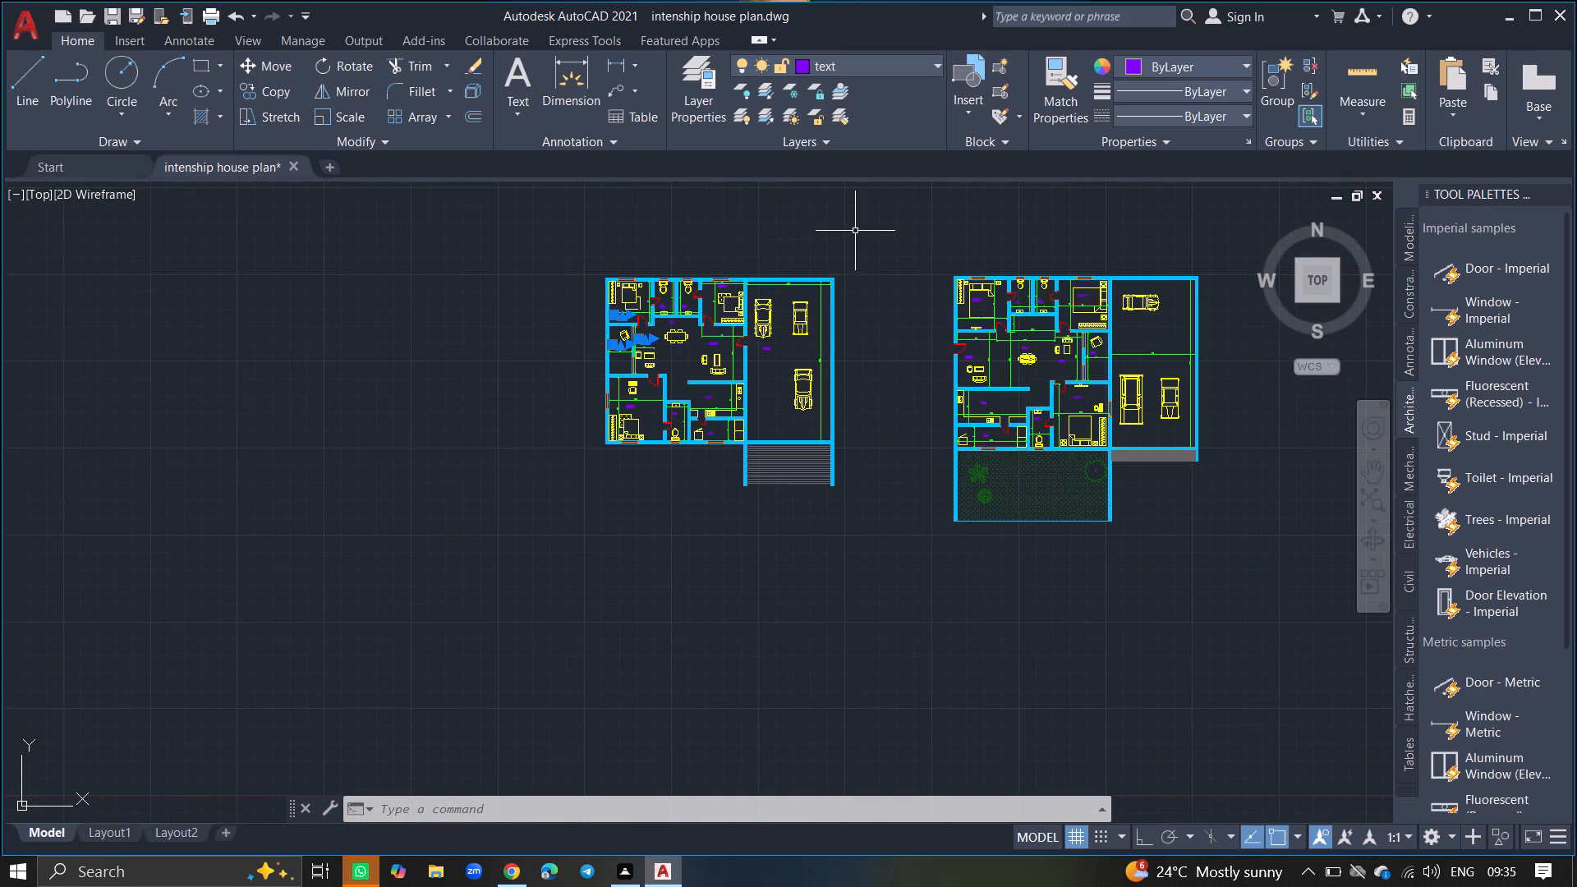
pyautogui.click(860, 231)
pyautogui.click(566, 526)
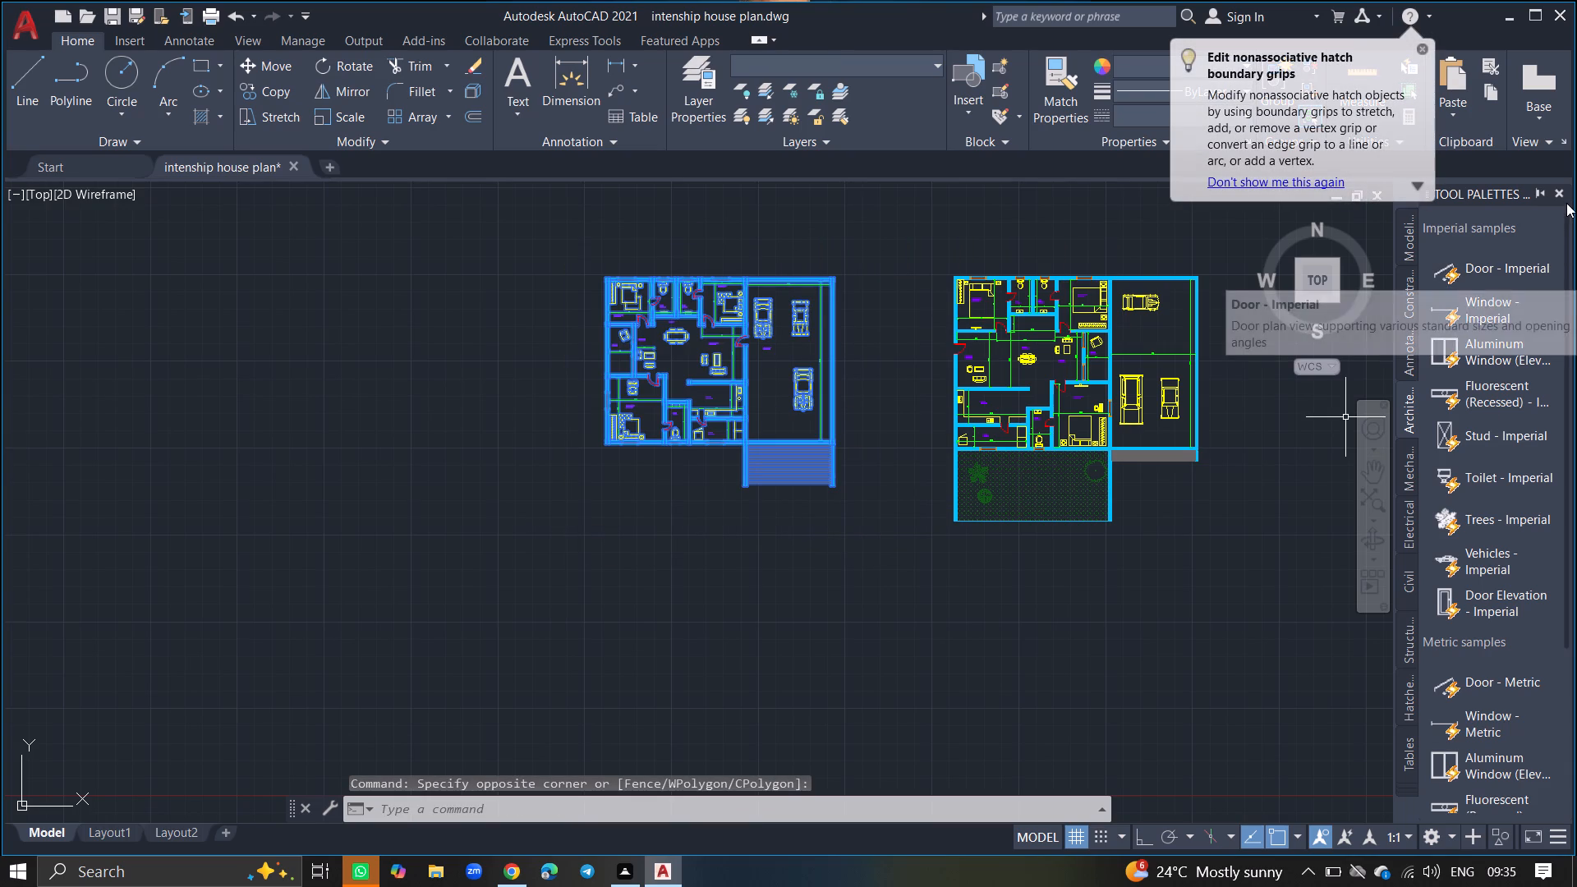
# Close the tool palettes and save the drawing.
pyautogui.click(1559, 191)
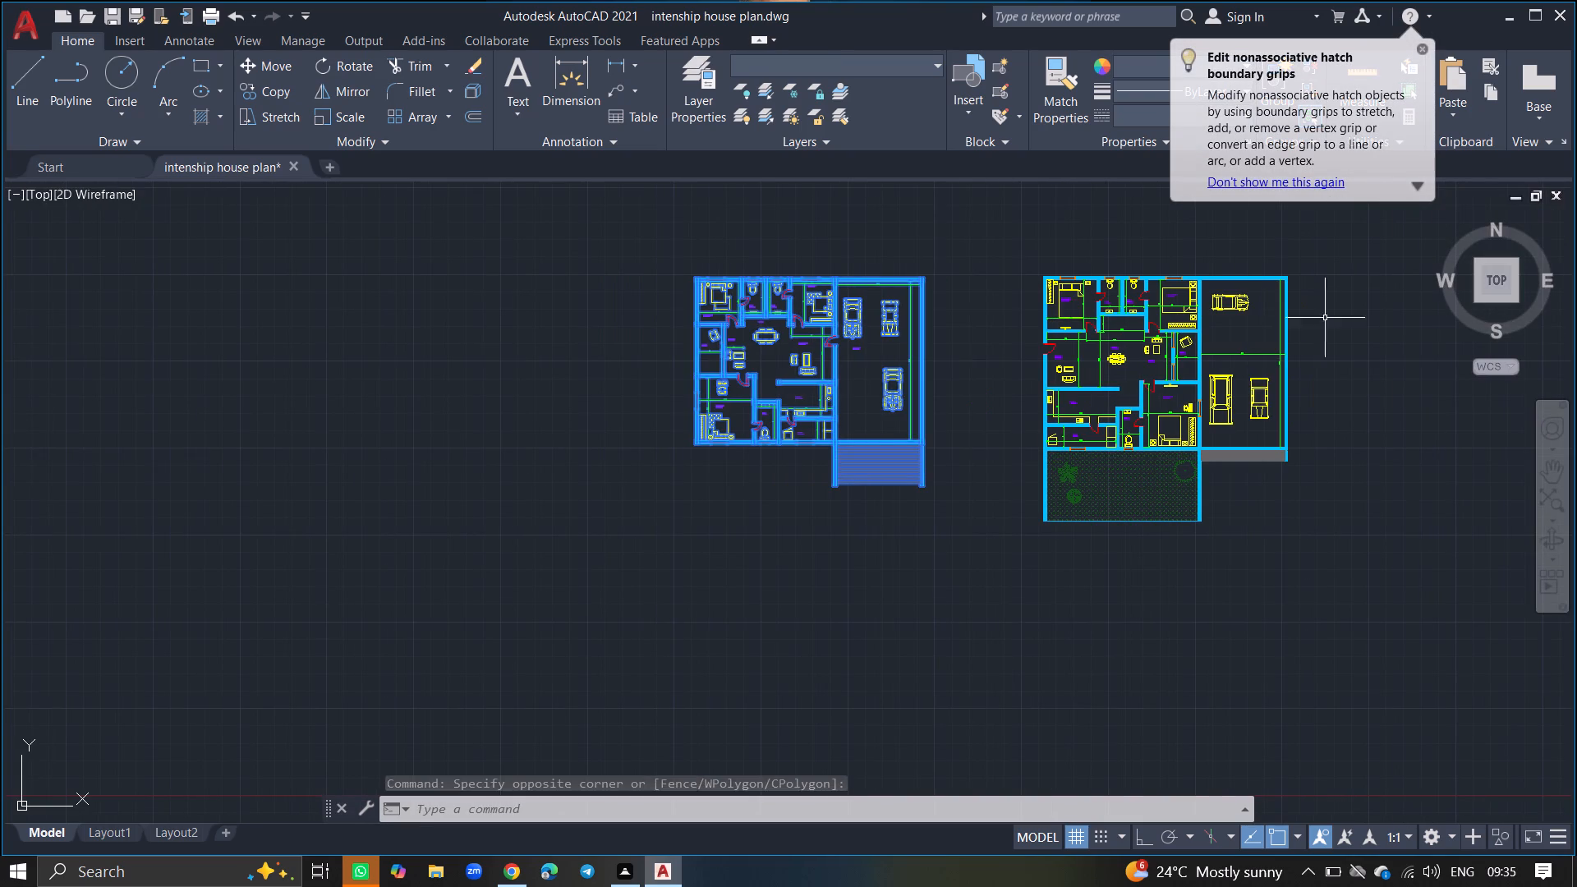
pyautogui.hotkey('ctrl', 's')
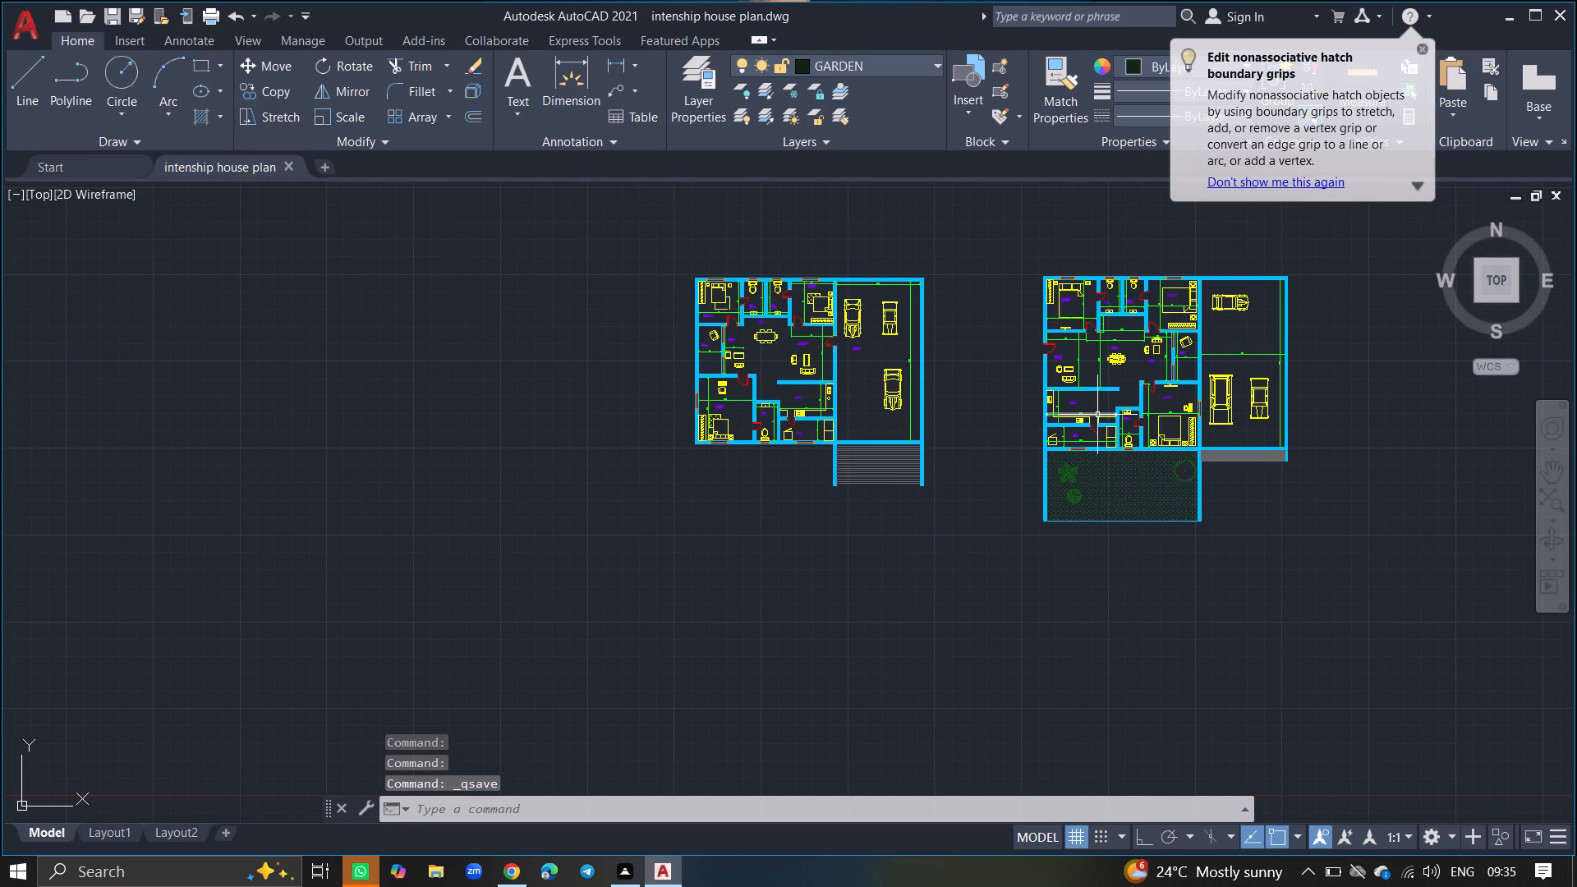
# Save the drawing.
pyautogui.click(1309, 250)
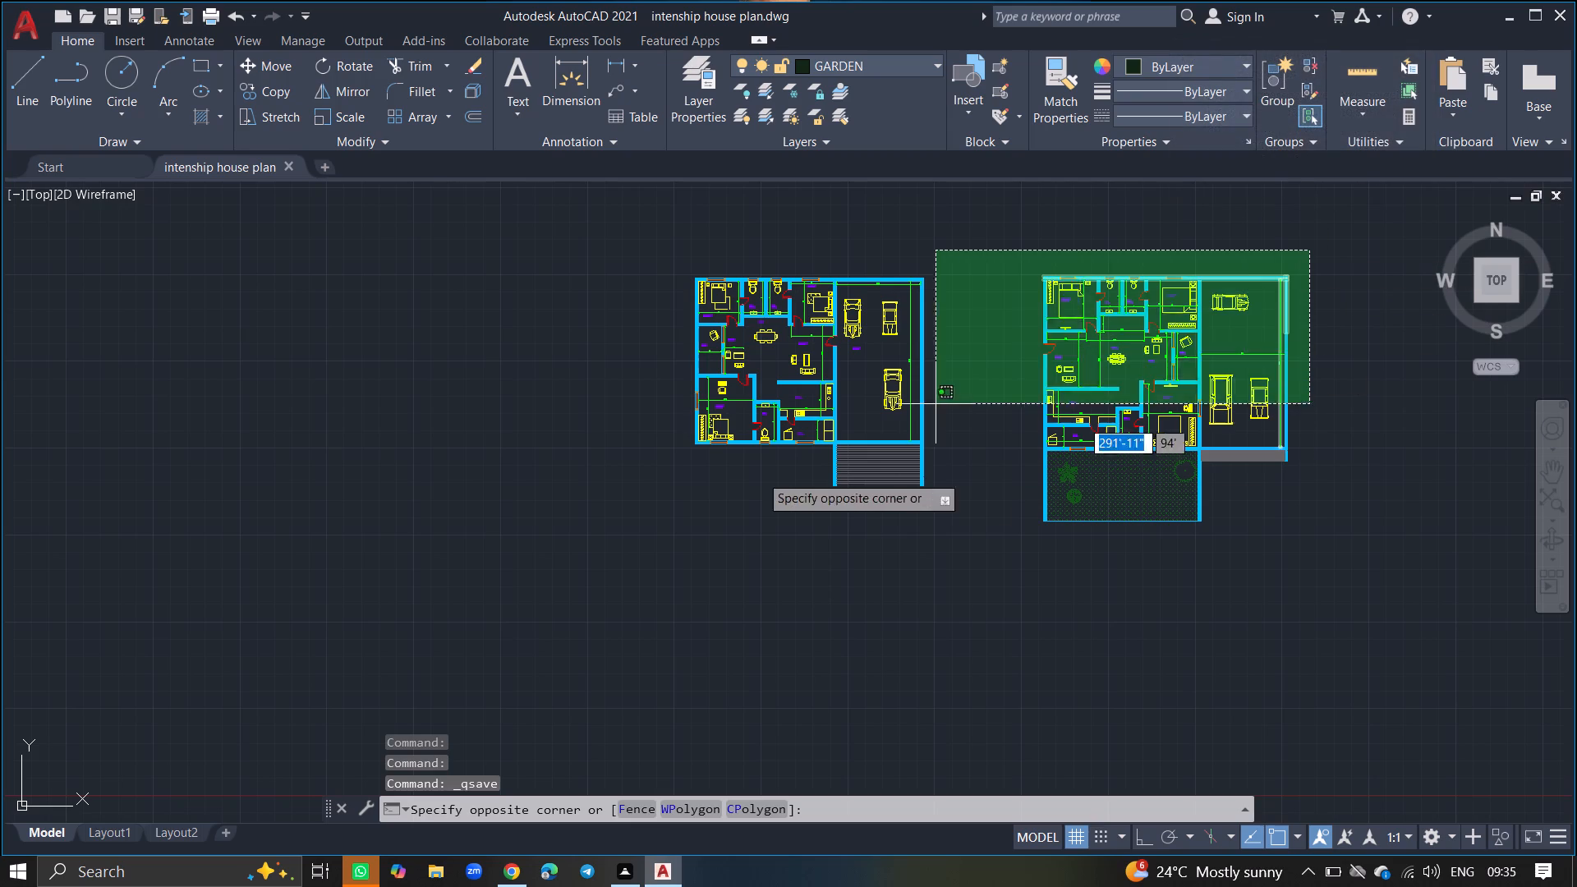
pyautogui.click(627, 554)
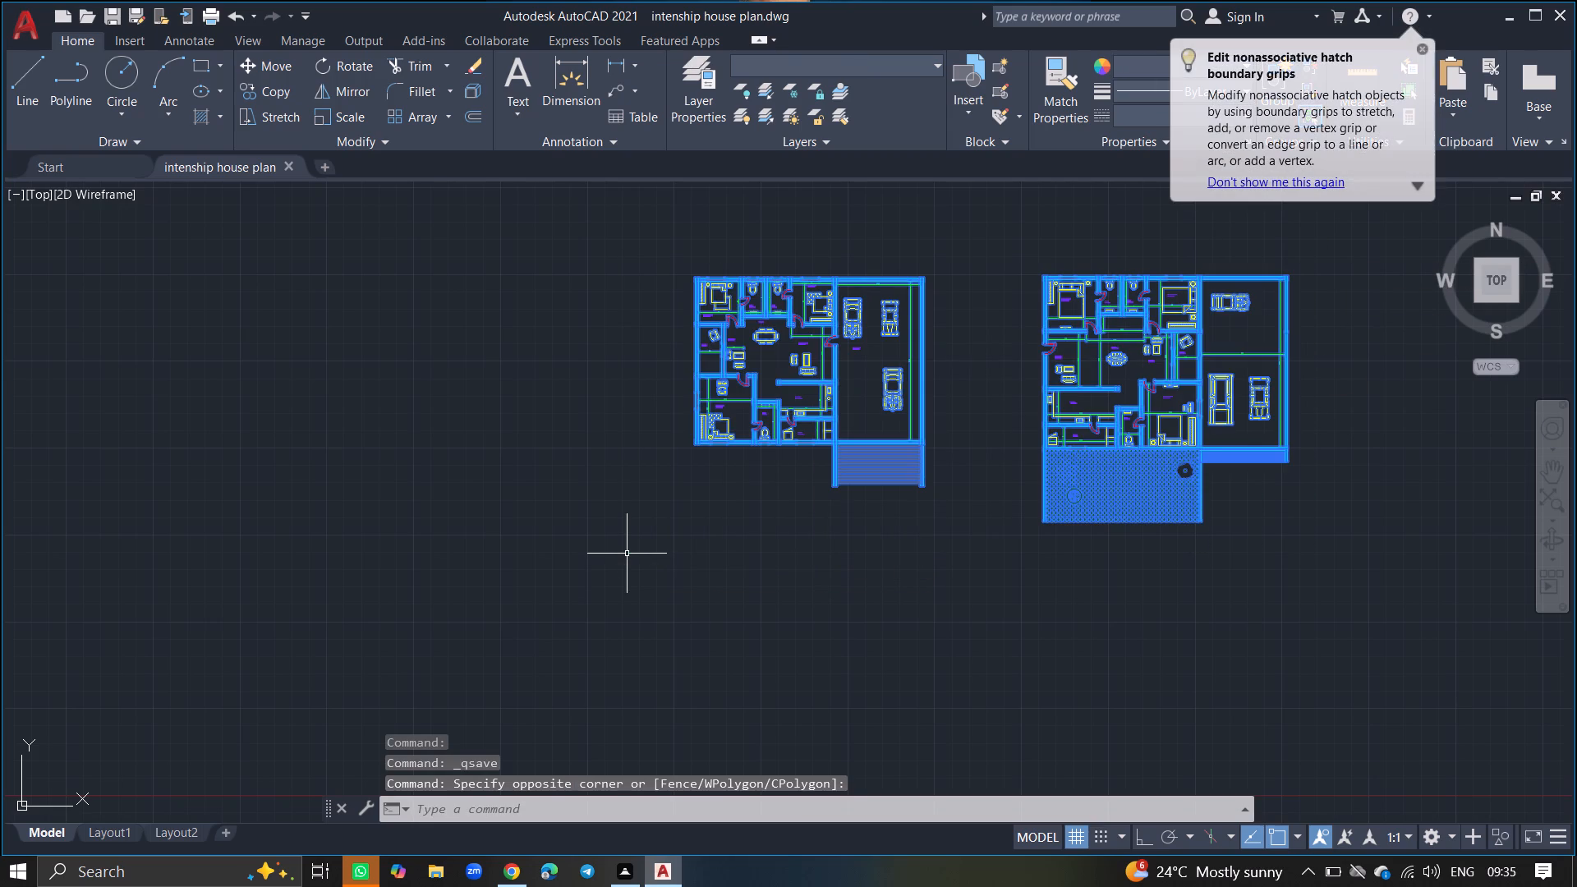
pyautogui.hotkey('ctrl', 's')
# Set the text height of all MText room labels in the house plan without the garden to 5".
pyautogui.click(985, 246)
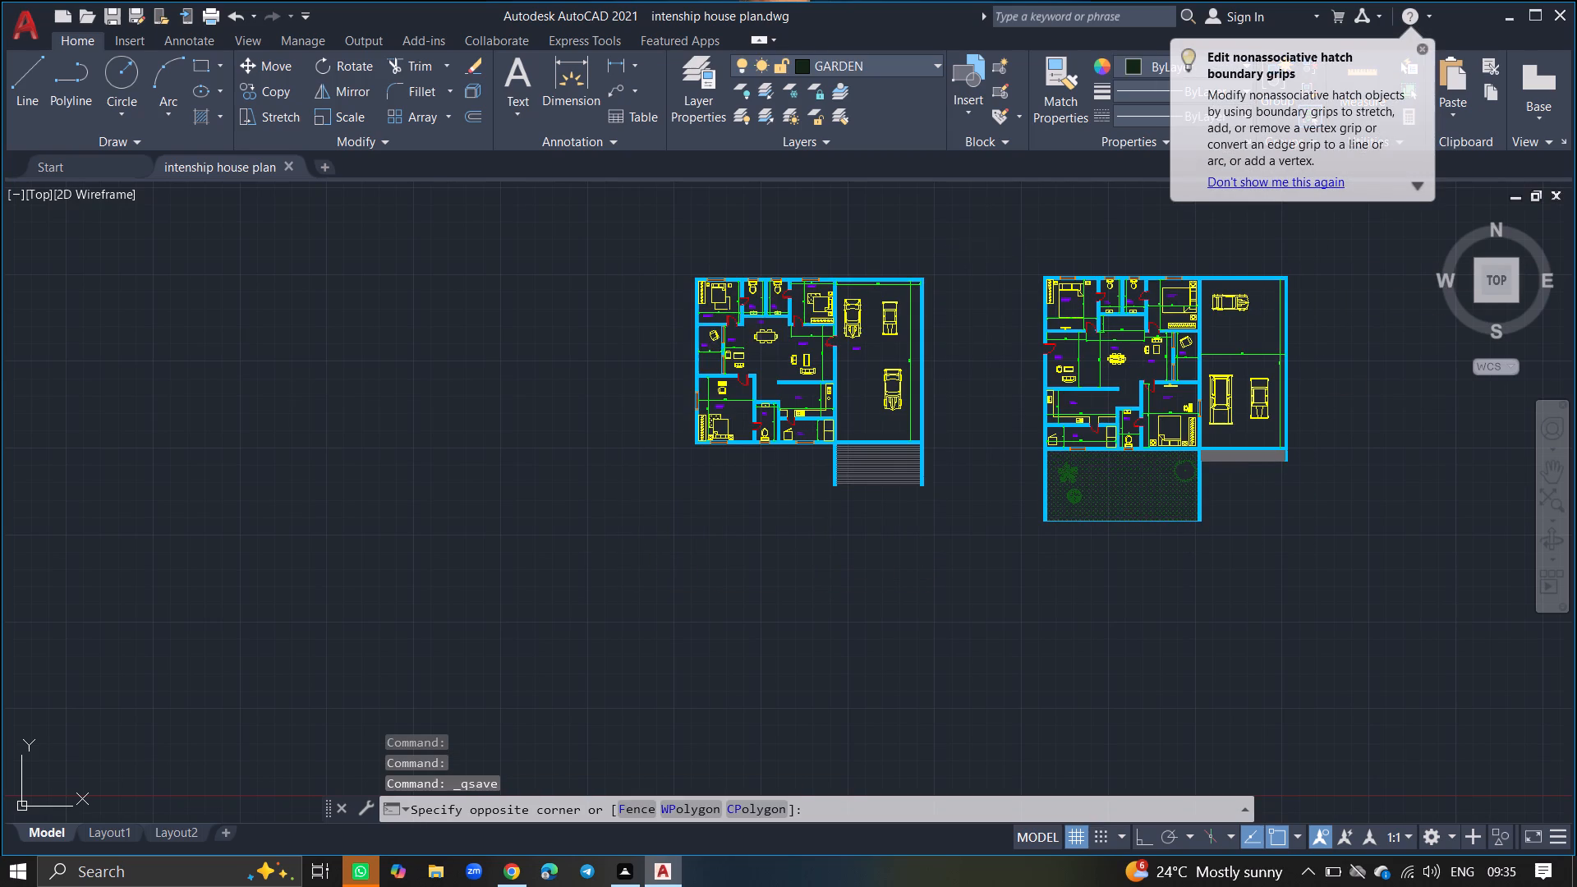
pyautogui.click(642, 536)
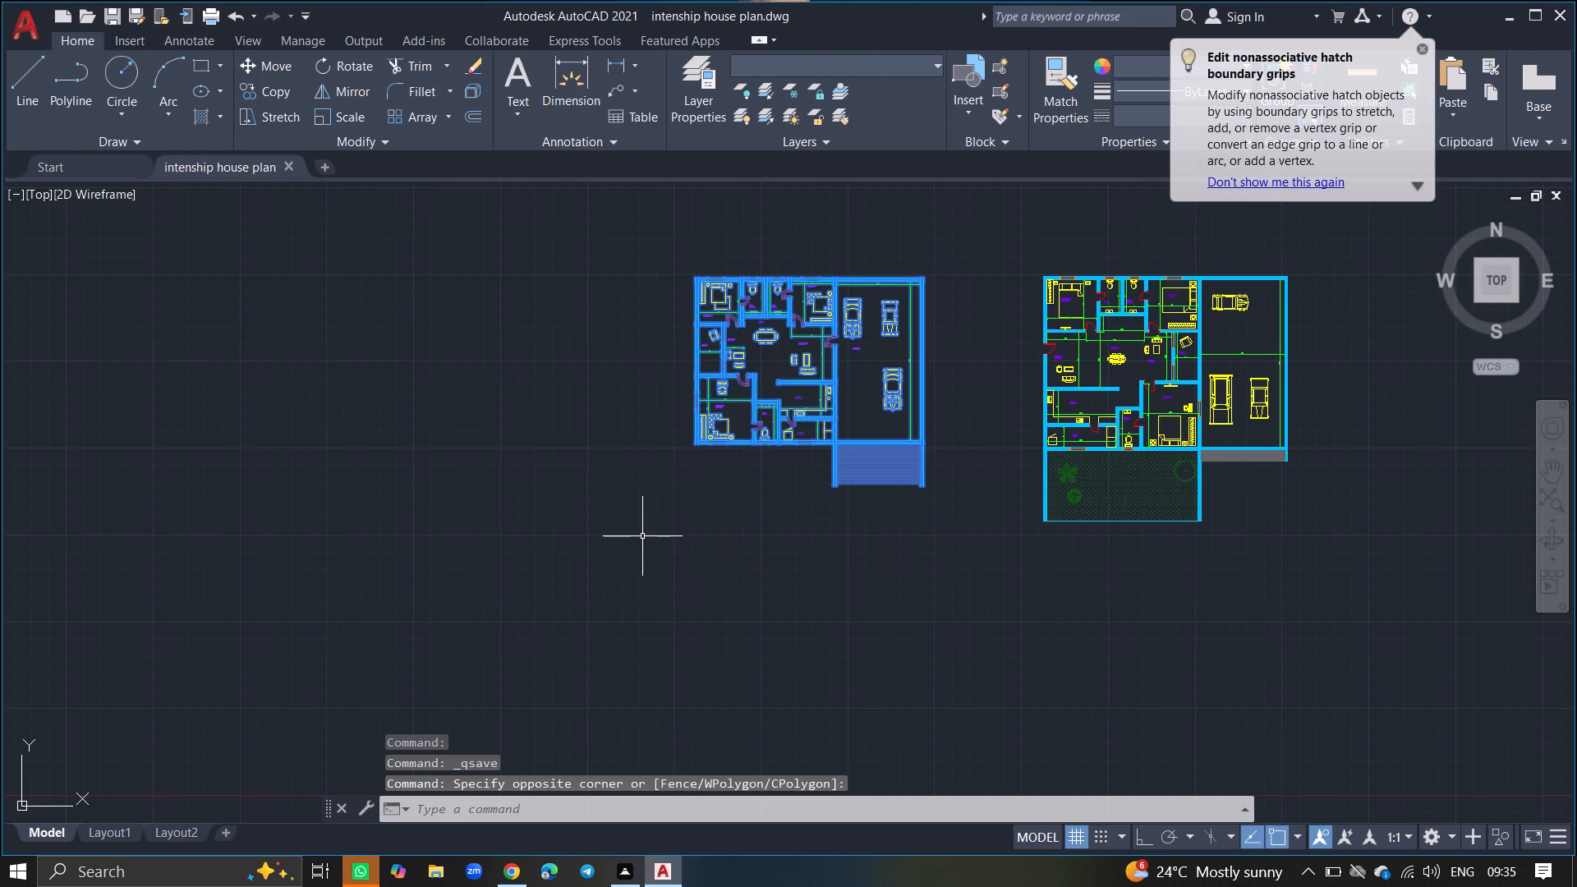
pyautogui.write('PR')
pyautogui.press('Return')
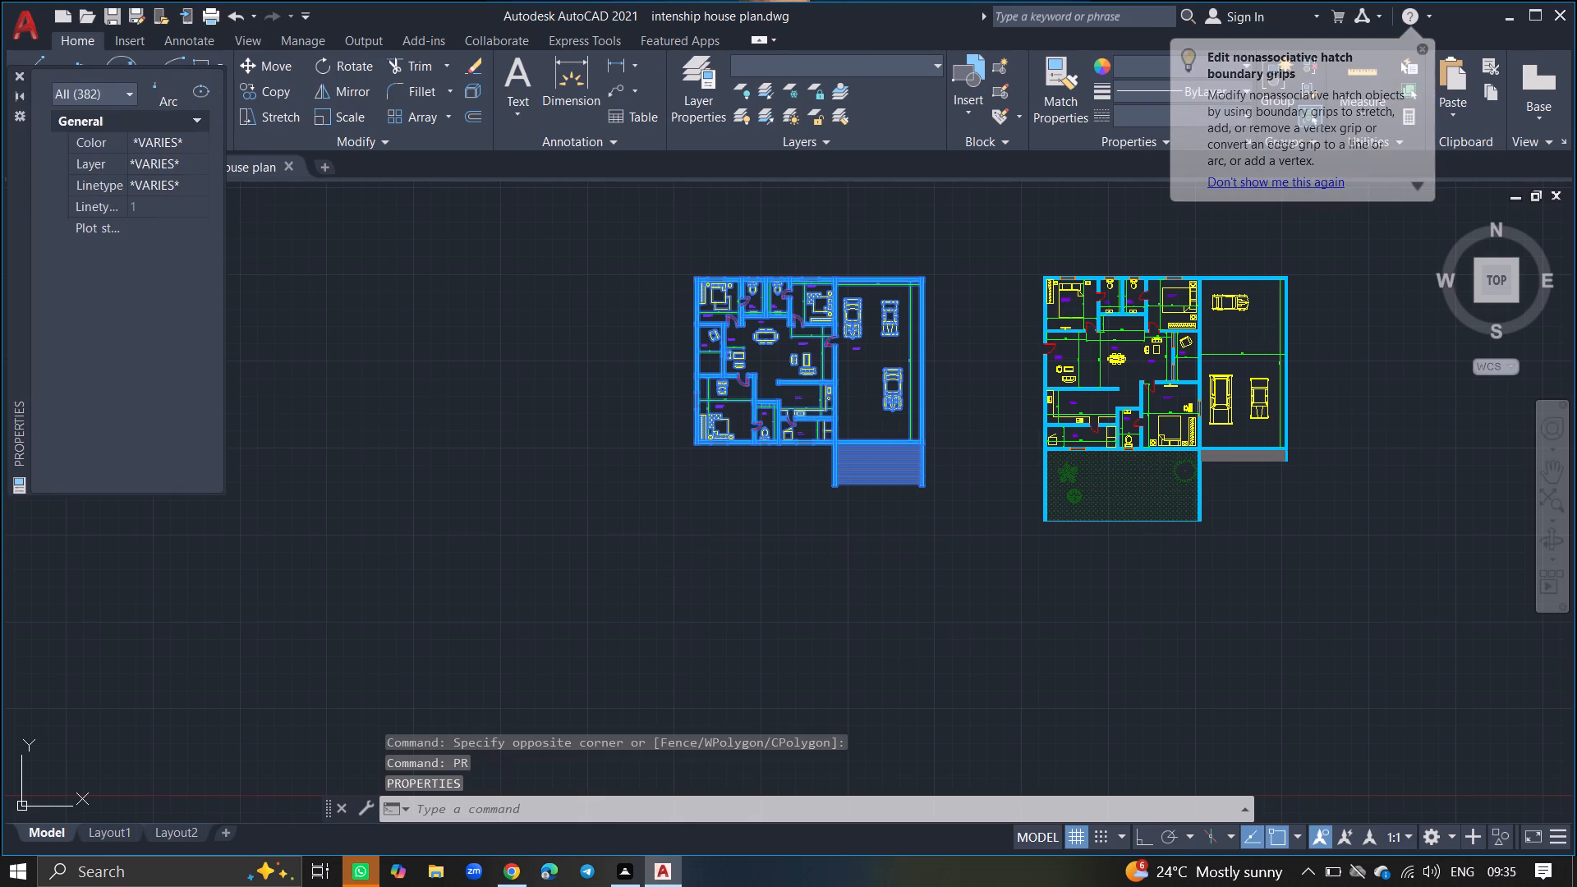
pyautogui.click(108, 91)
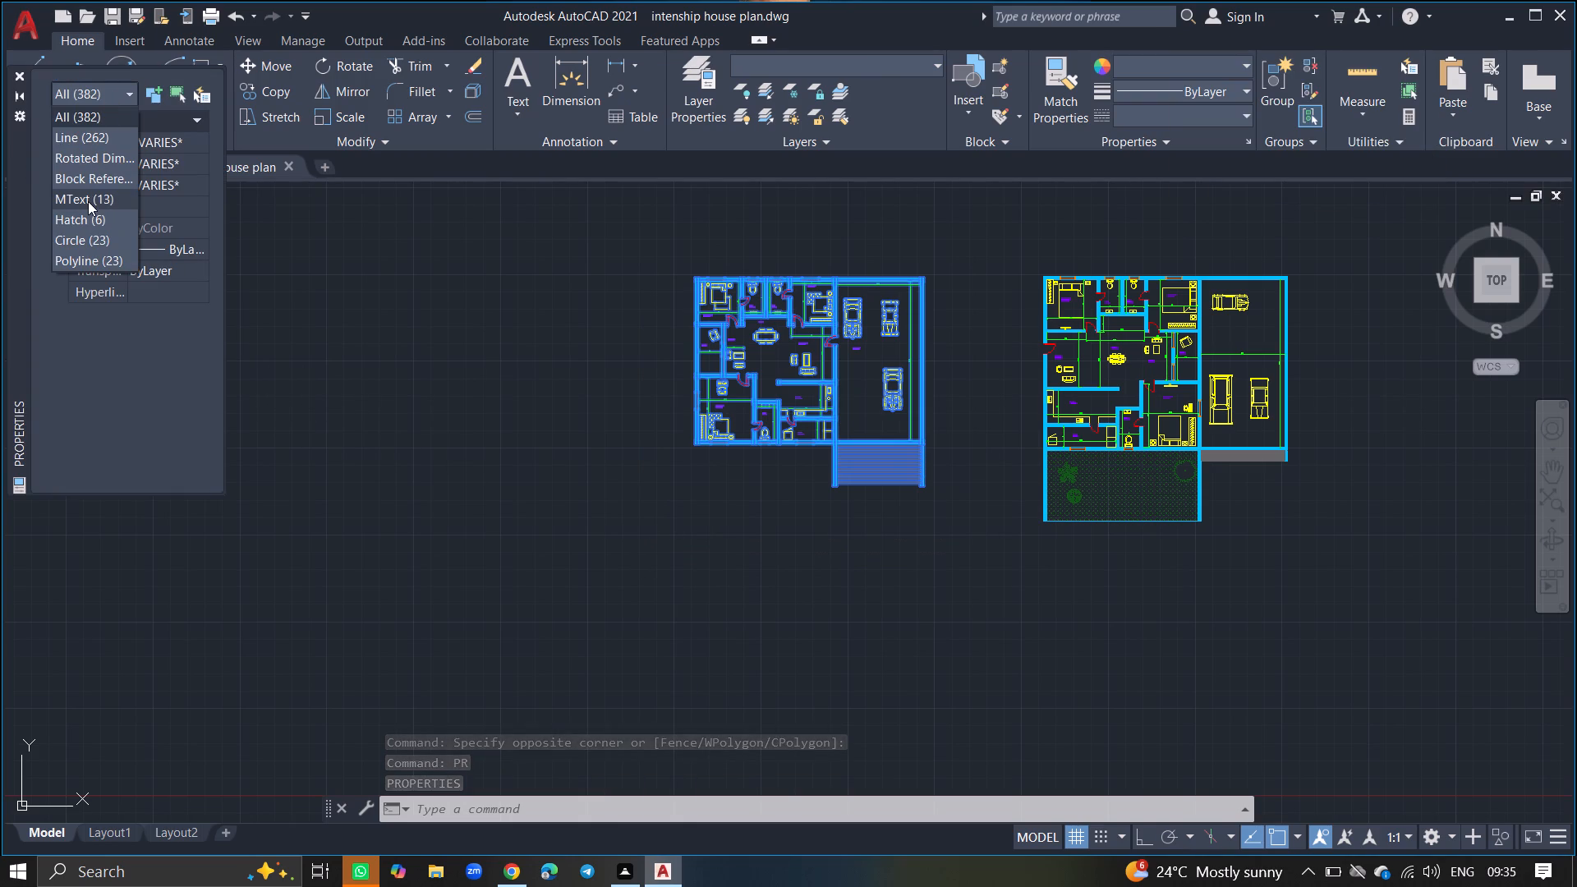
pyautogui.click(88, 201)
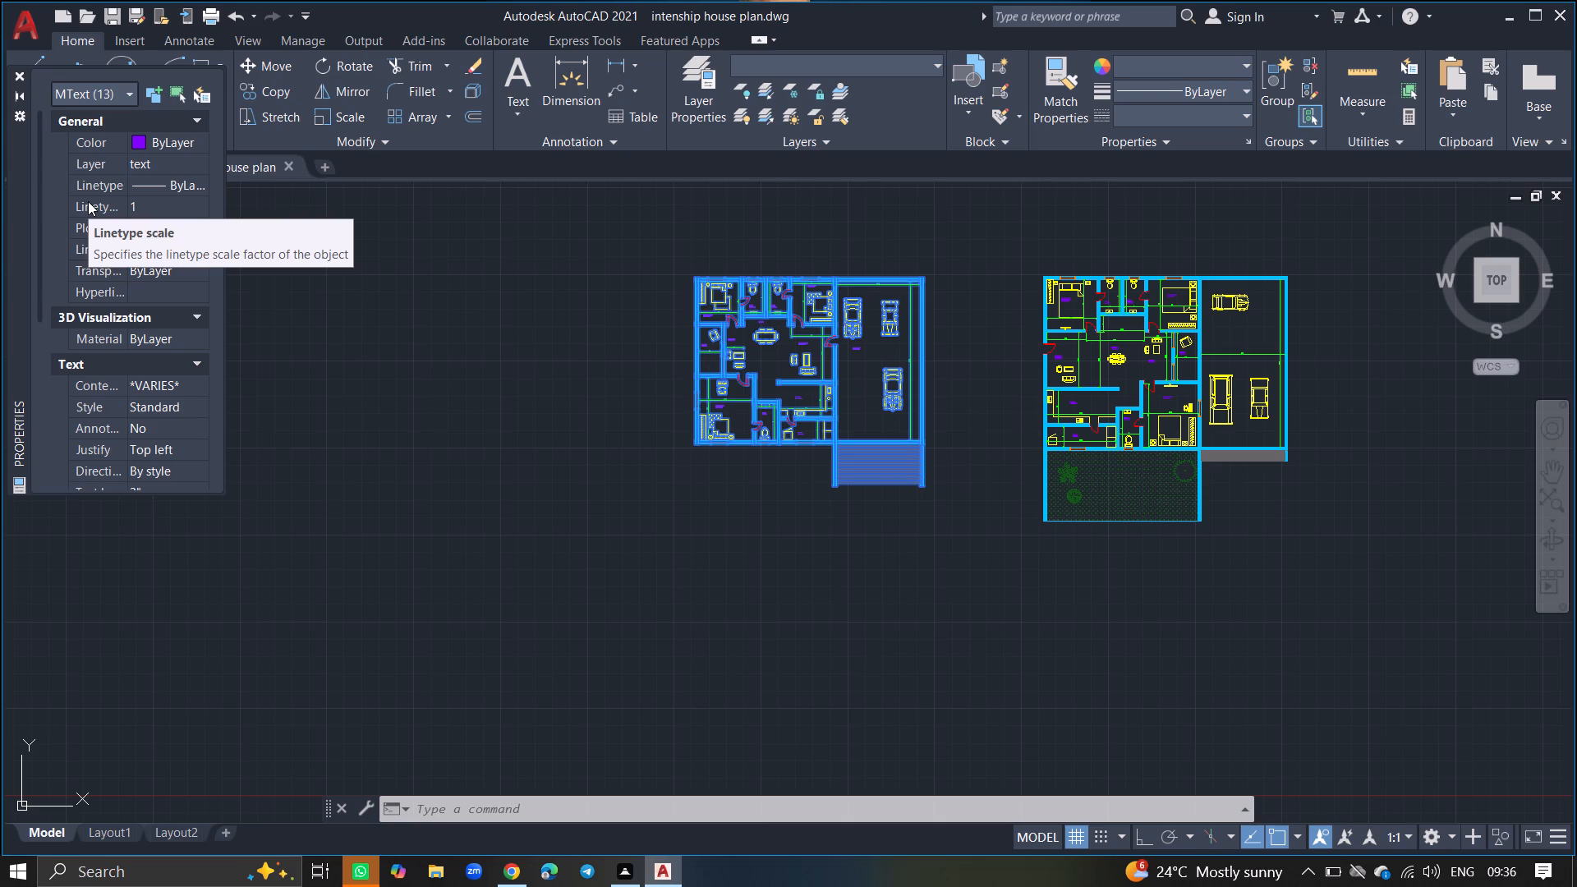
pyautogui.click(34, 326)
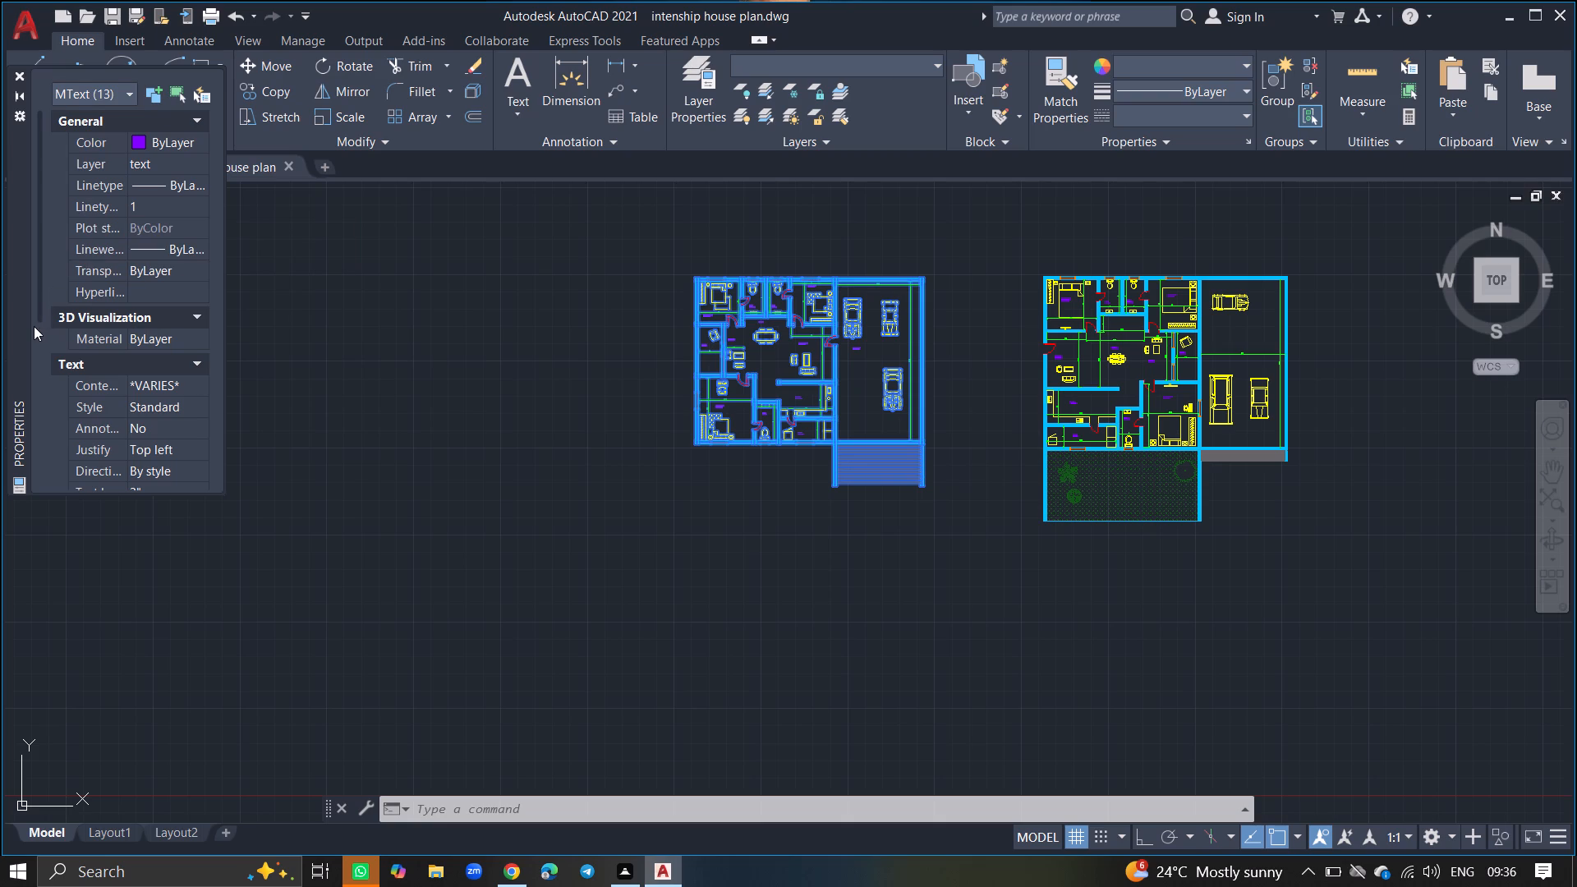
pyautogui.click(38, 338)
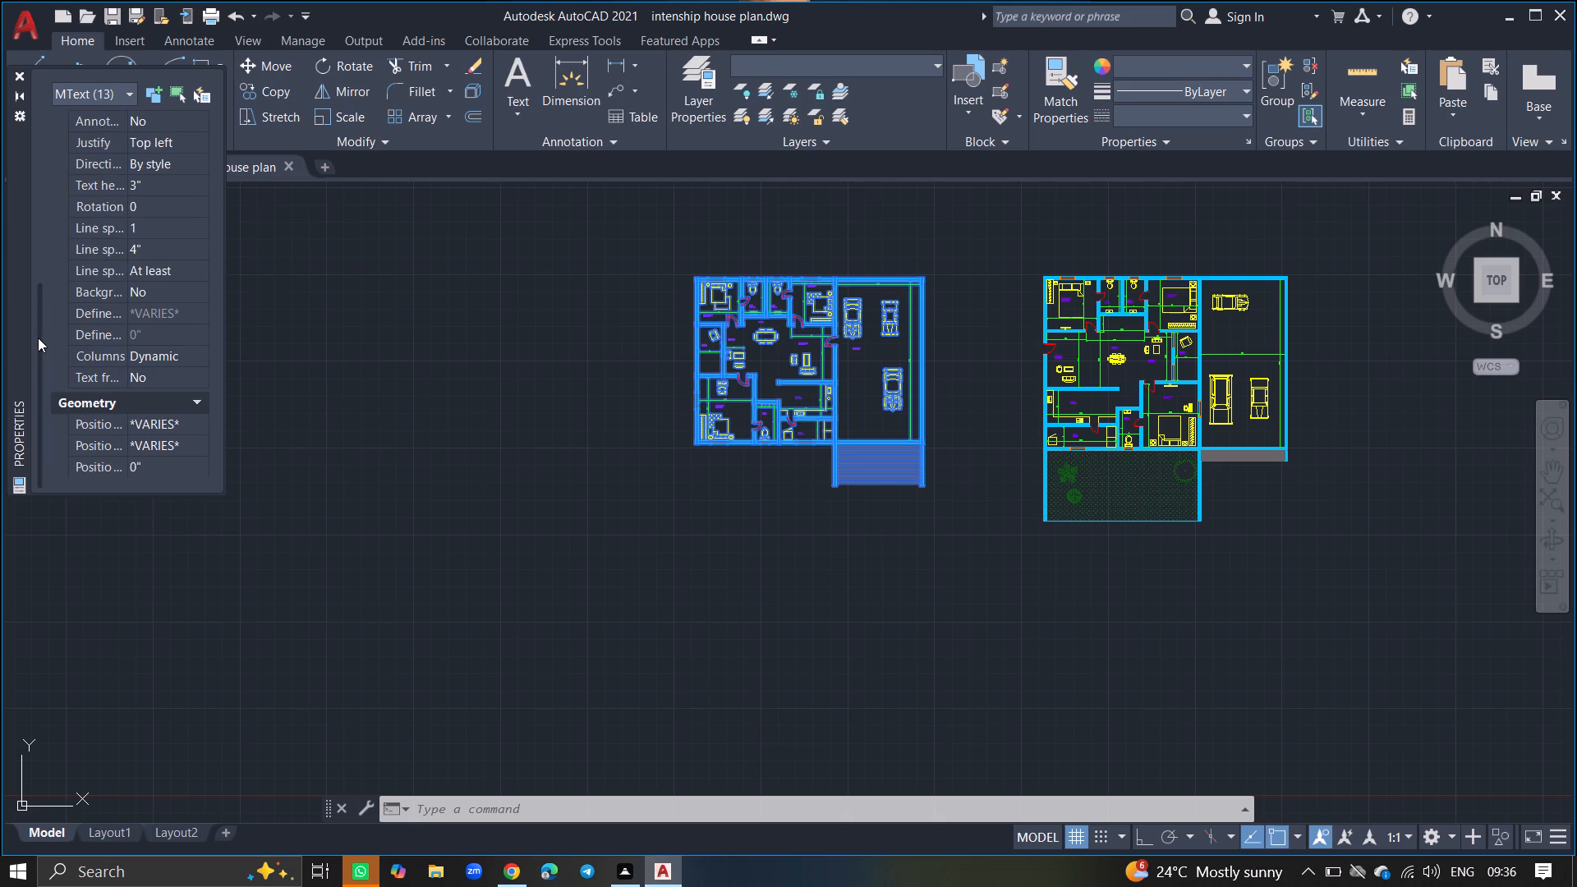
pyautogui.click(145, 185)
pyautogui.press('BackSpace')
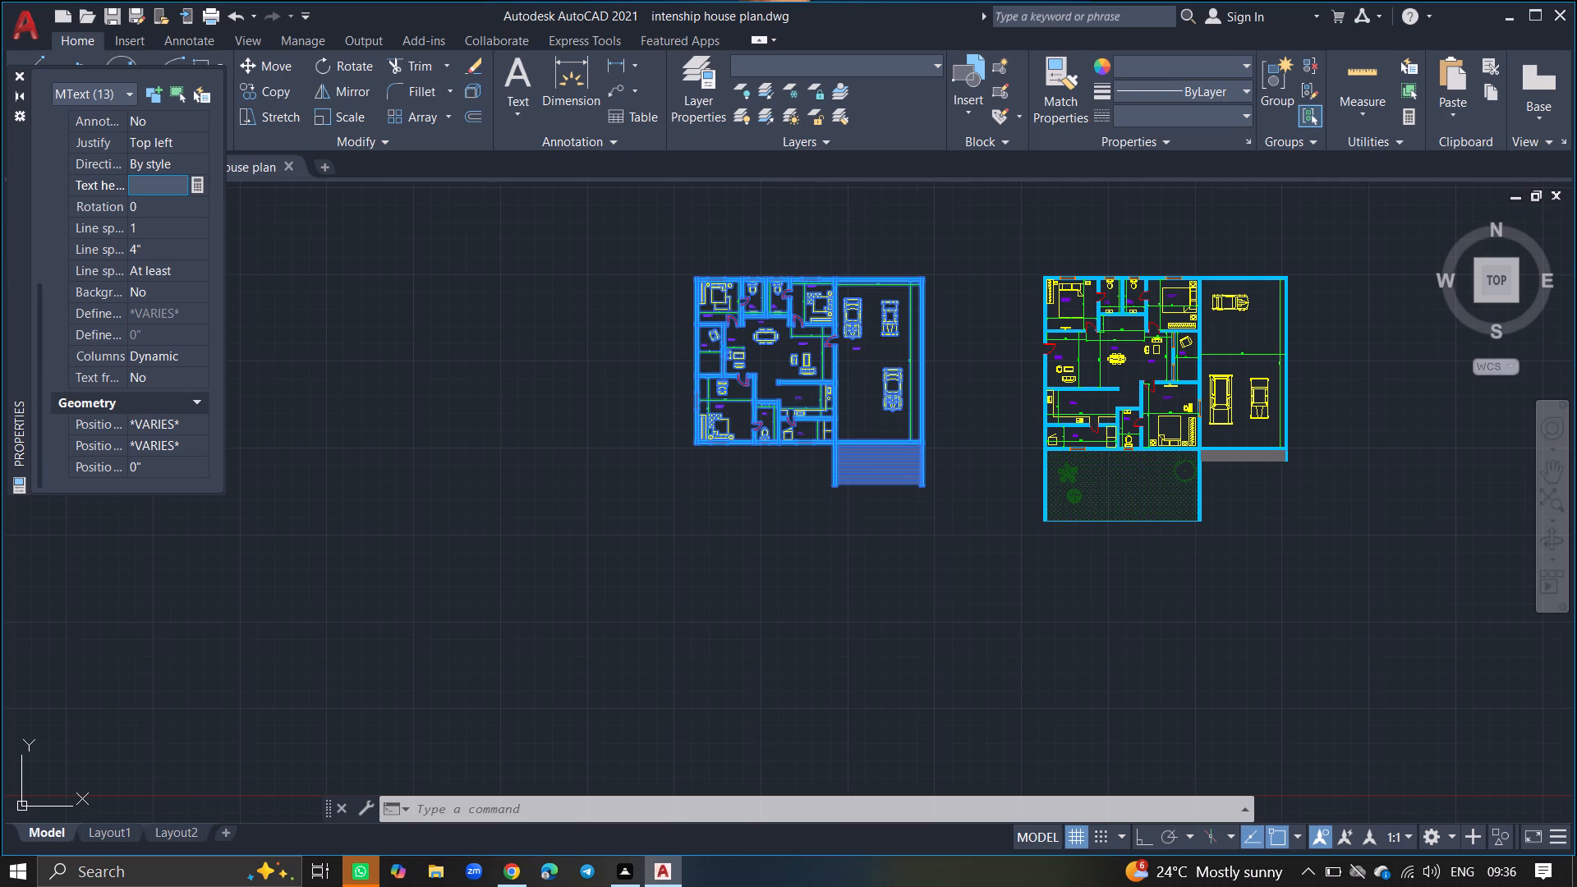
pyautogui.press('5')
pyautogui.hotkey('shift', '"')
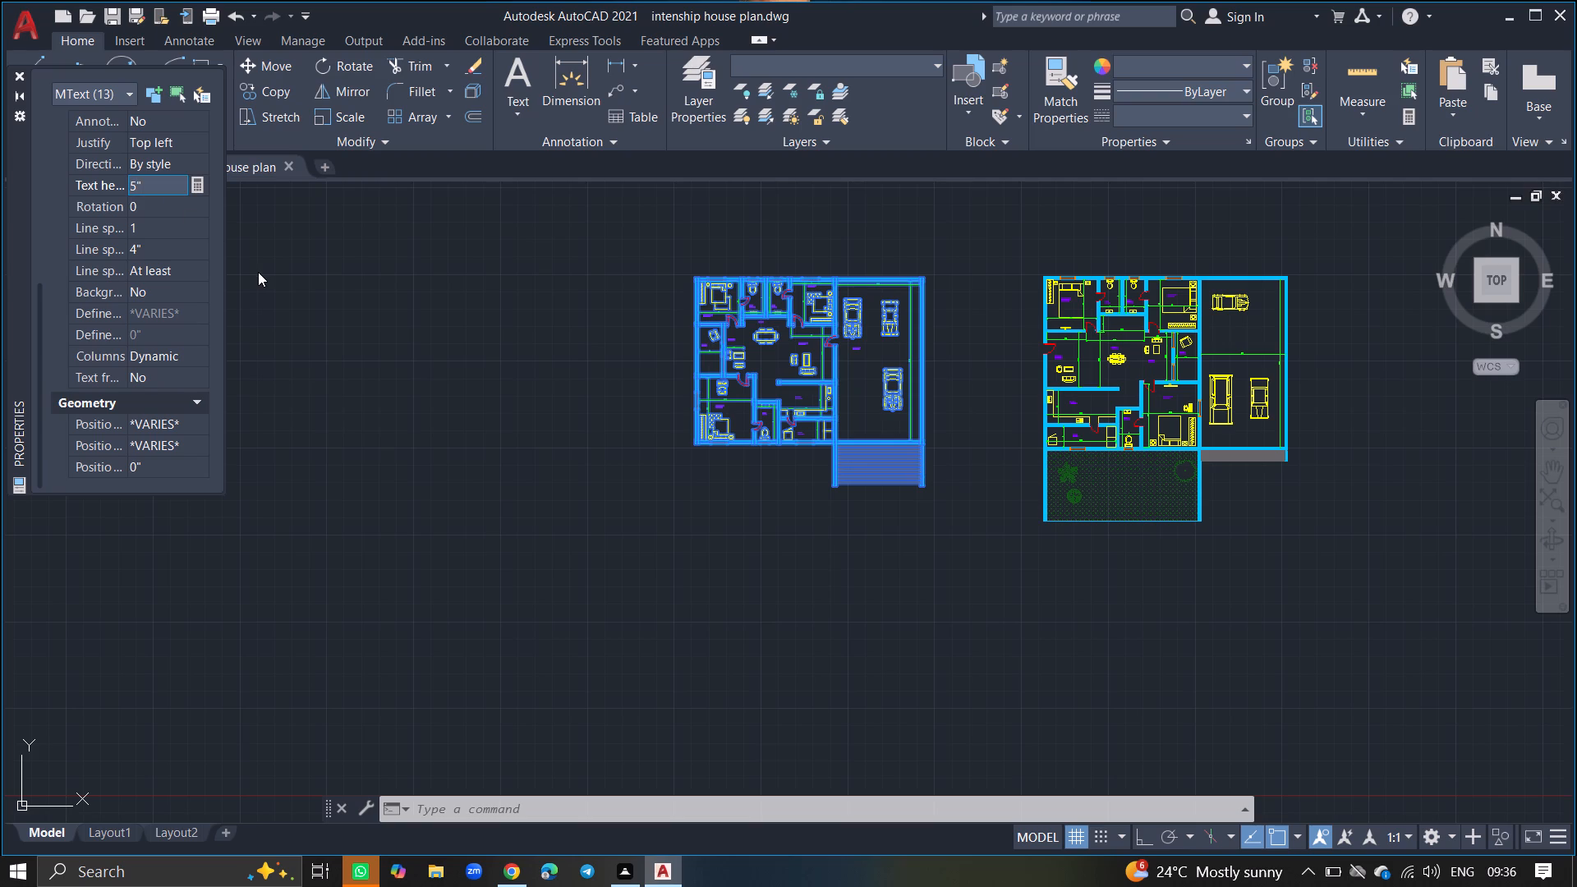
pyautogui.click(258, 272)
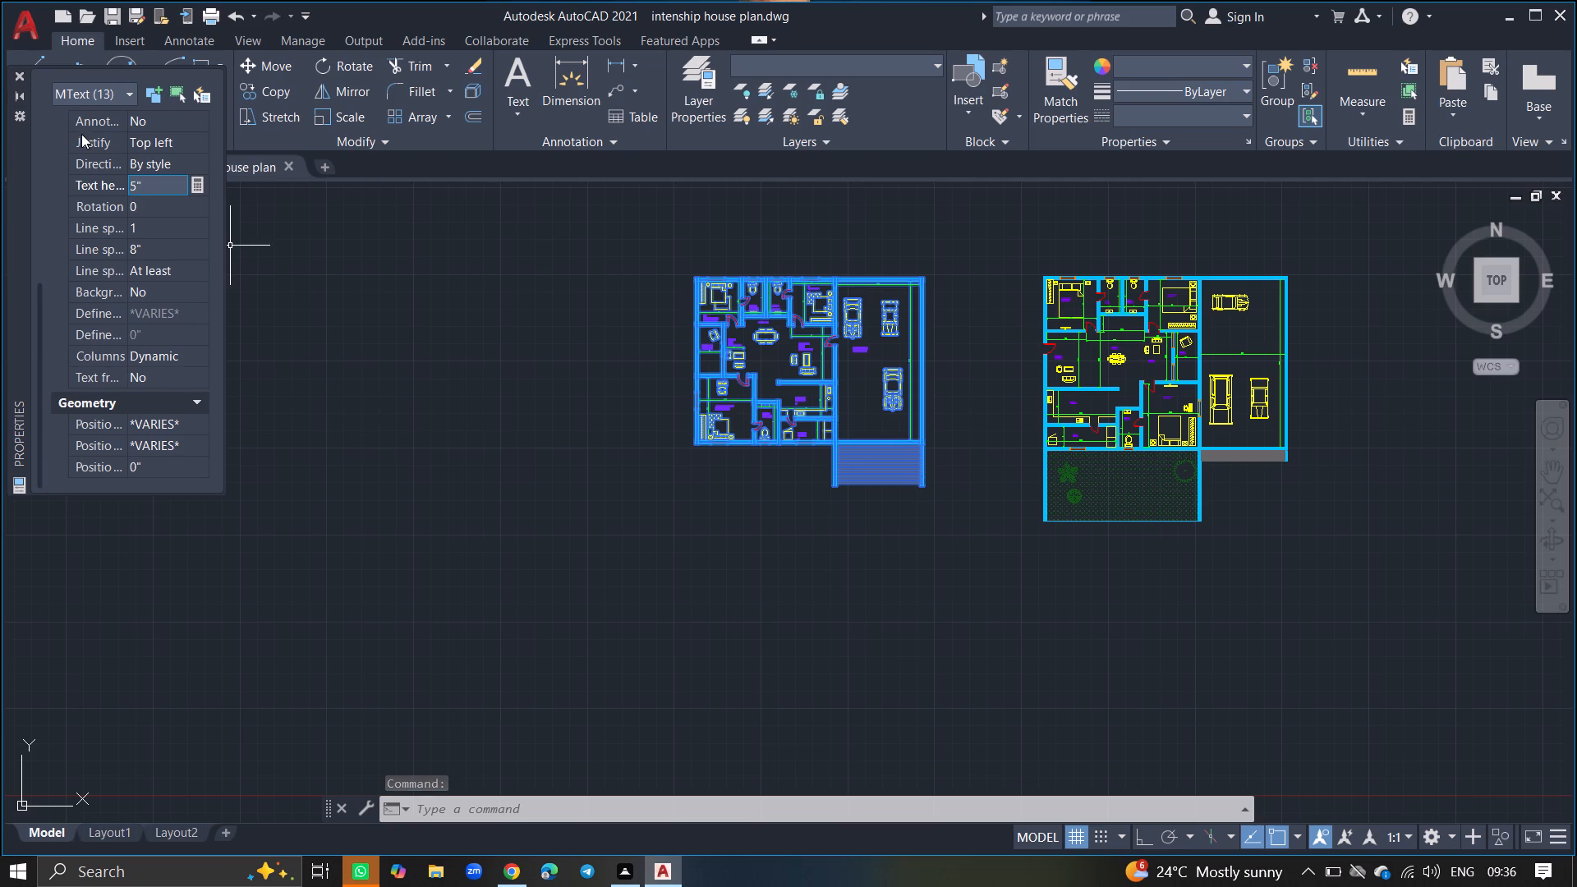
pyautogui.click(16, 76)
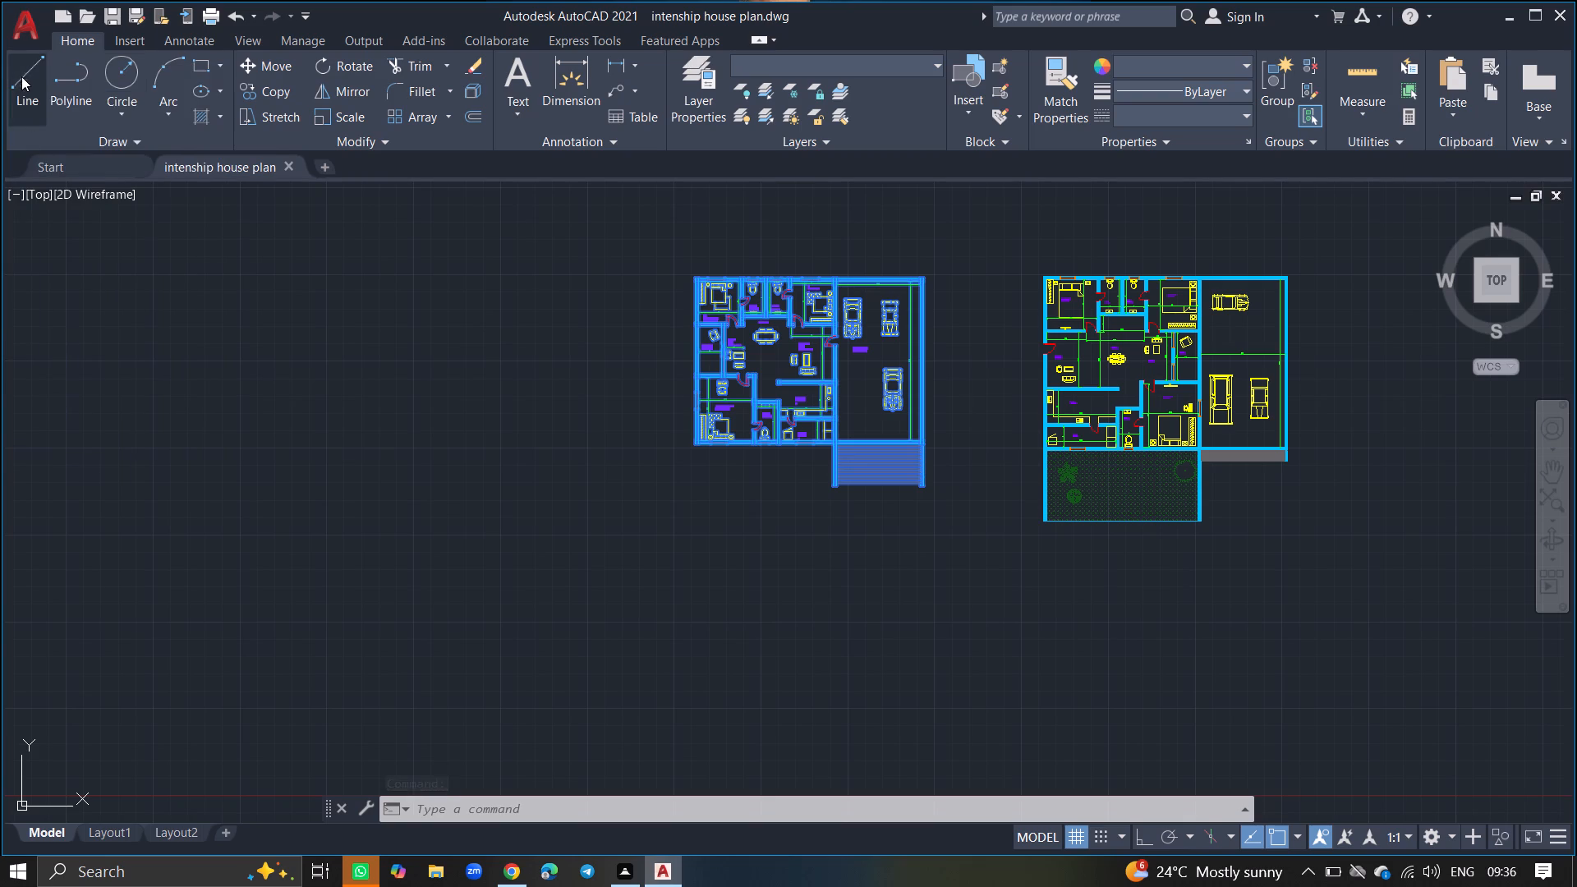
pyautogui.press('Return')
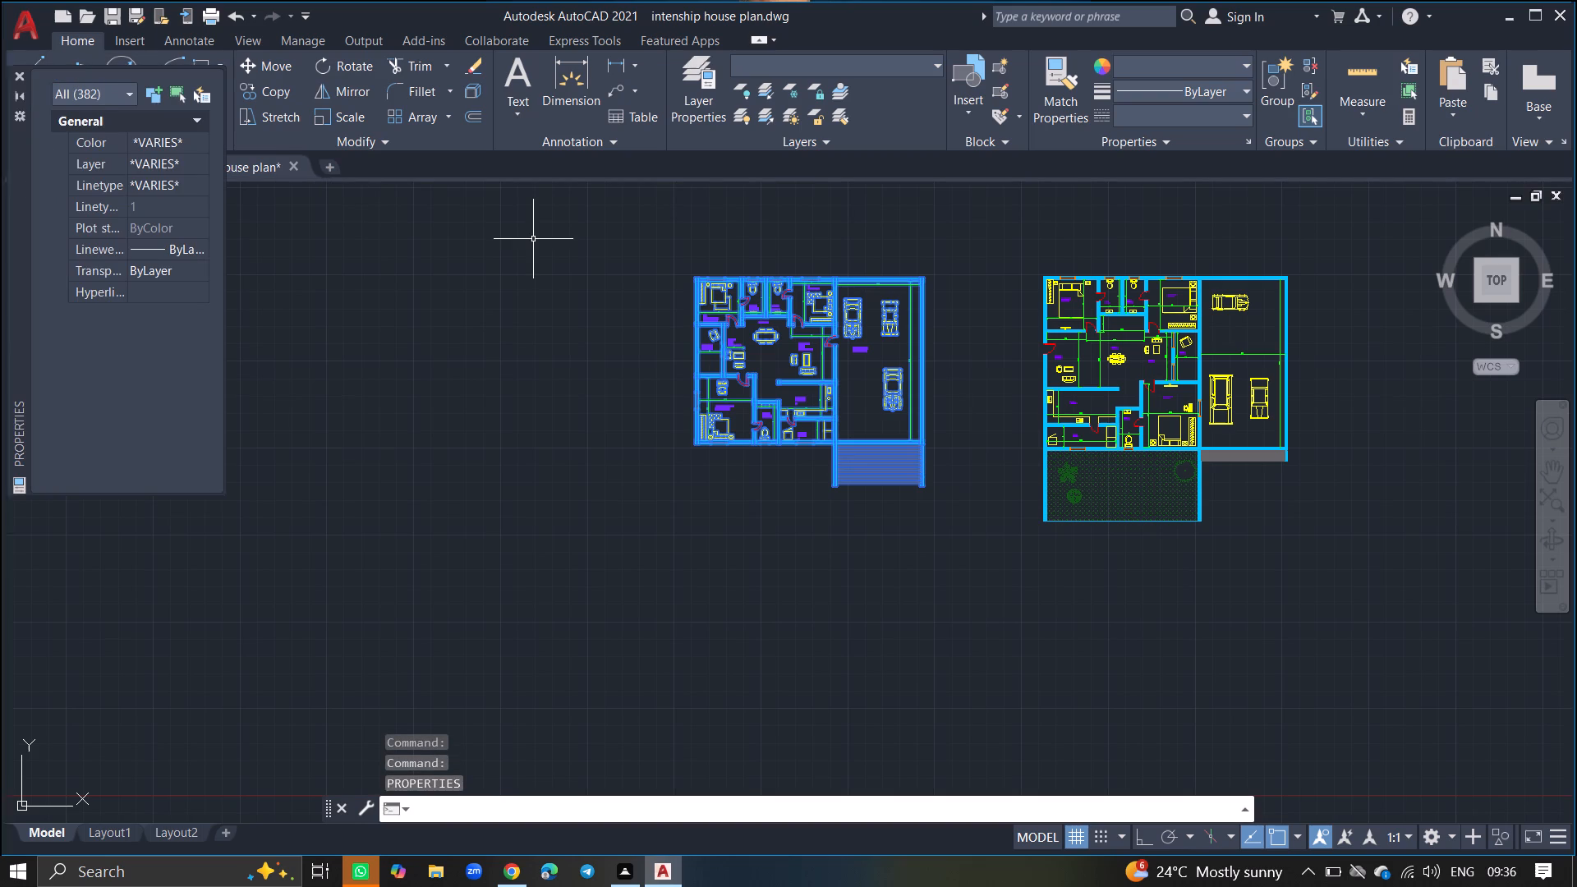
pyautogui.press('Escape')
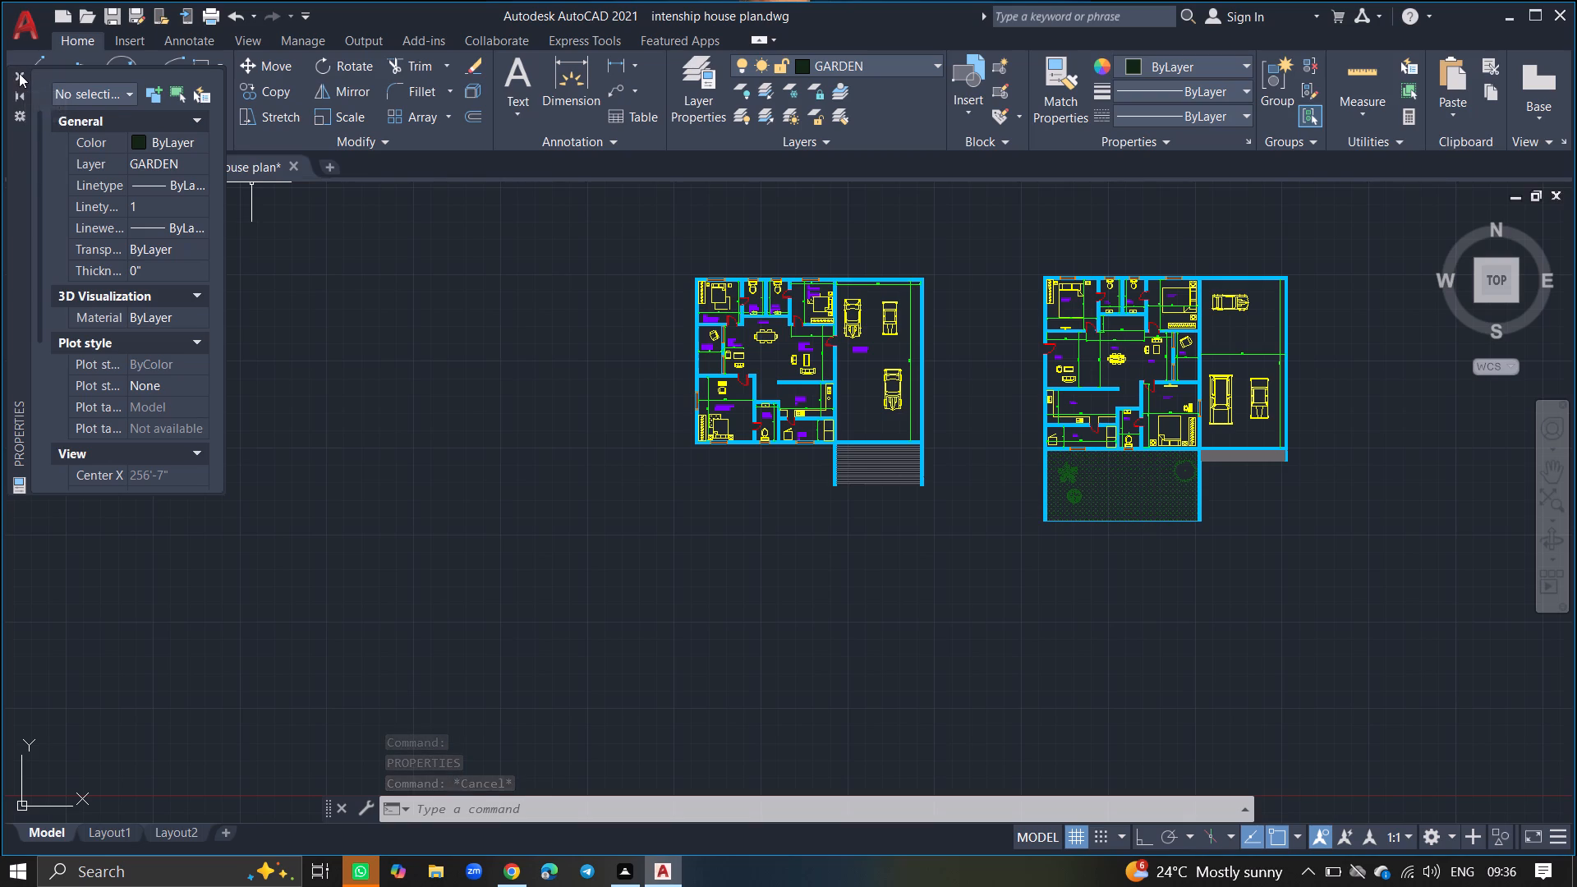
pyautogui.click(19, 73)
# Select the house plan without the garden and check the text height of its MText room labels in the properties.
pyautogui.keyDown('ctrl'); pyautogui.scroll(4, 790, 309); pyautogui.keyUp('ctrl')
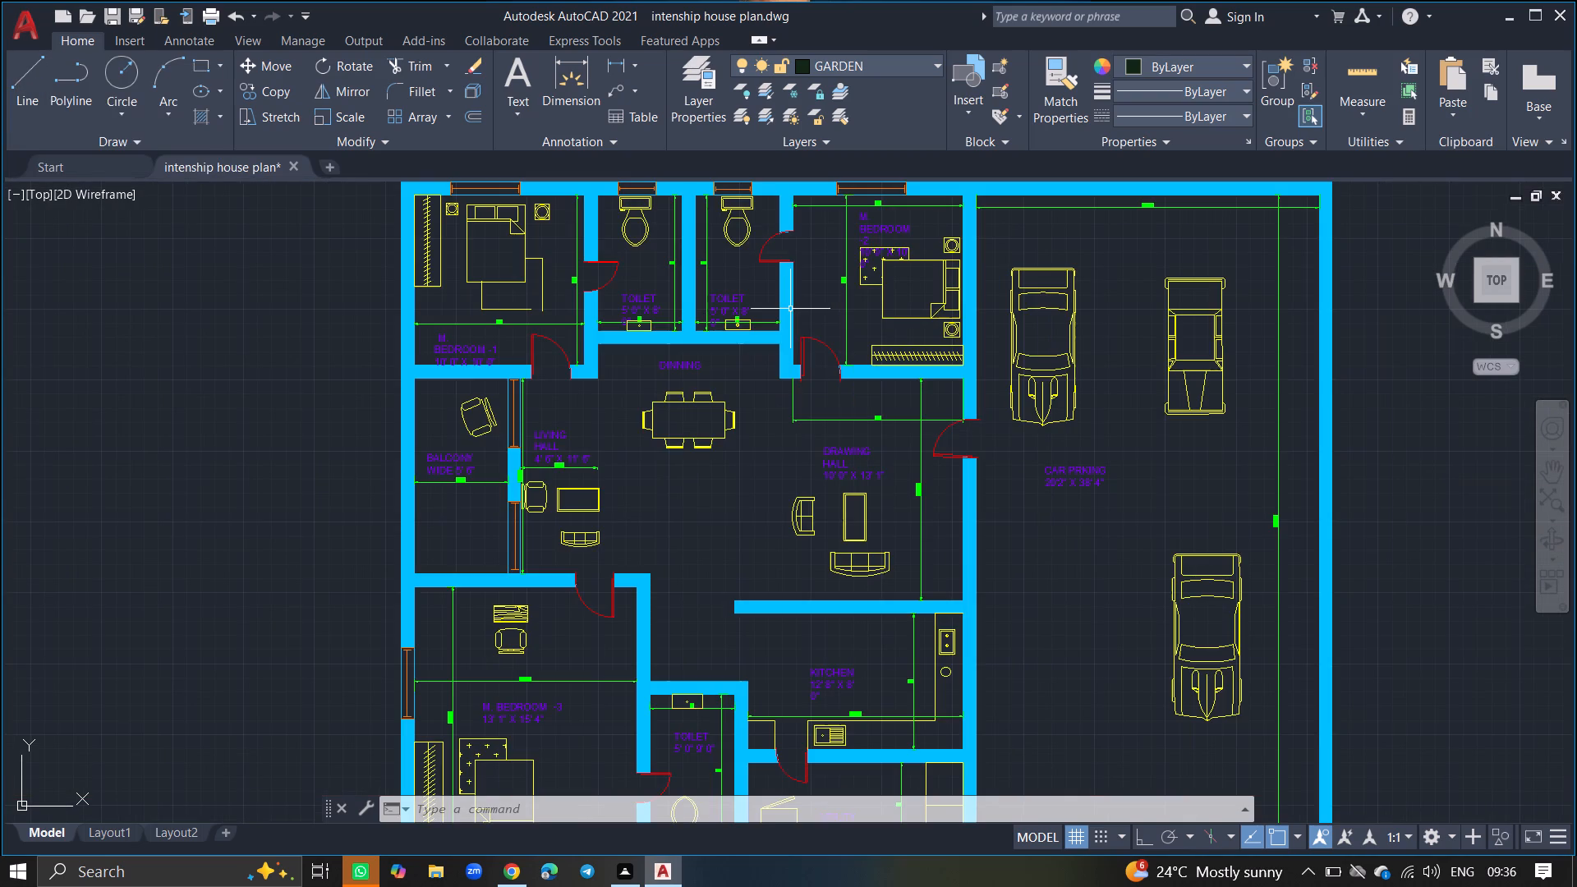
pyautogui.keyDown('ctrl'); pyautogui.scroll(-3, 790, 309); pyautogui.keyUp('ctrl')
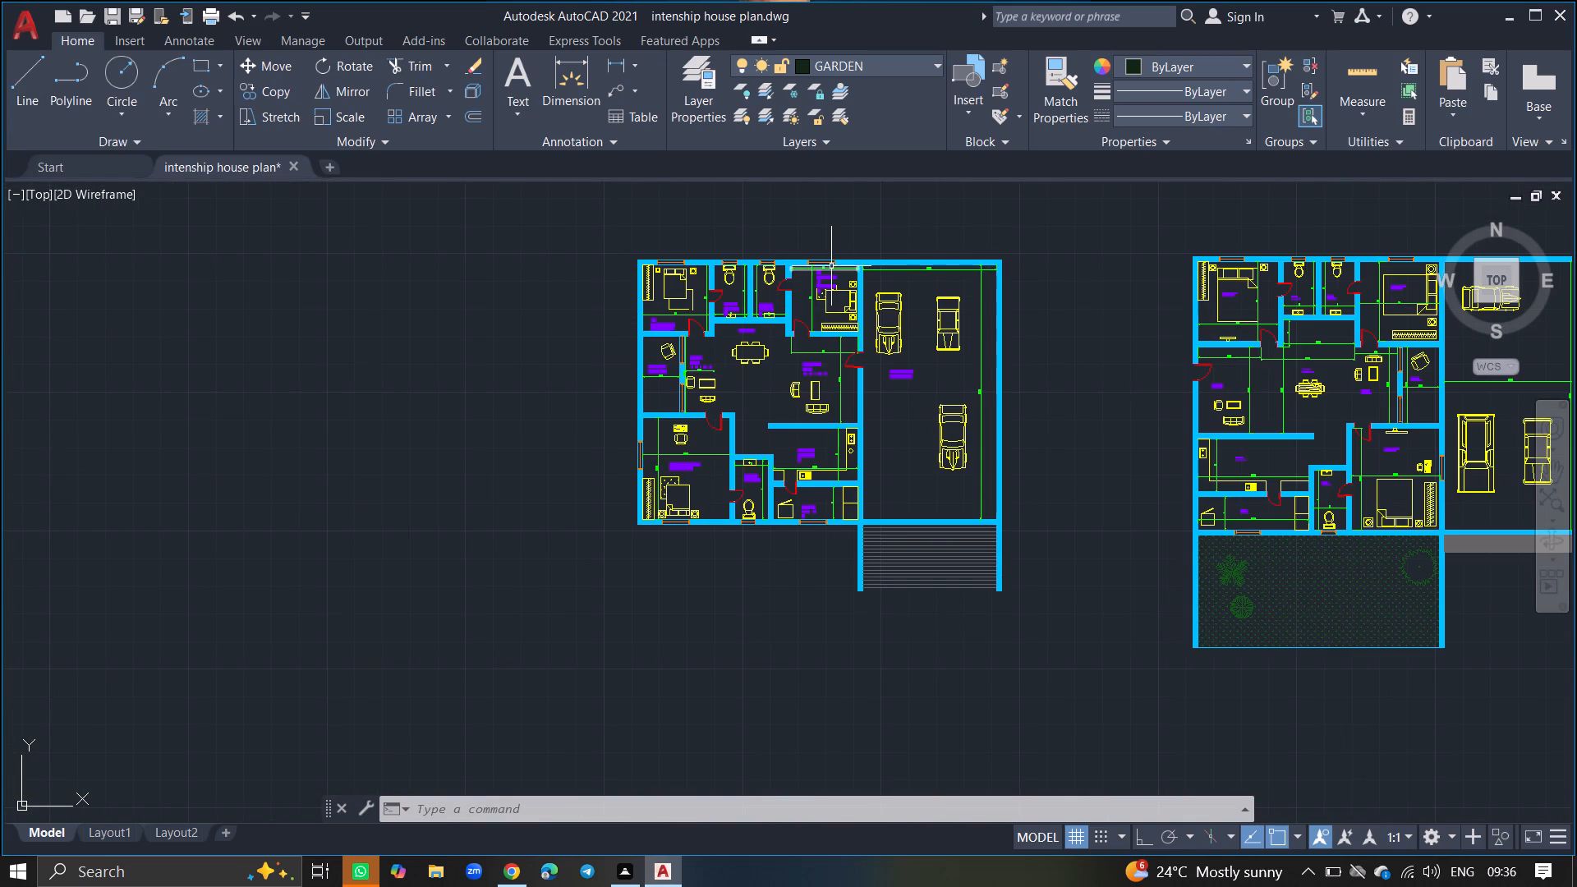
pyautogui.click(1003, 242)
pyautogui.click(594, 562)
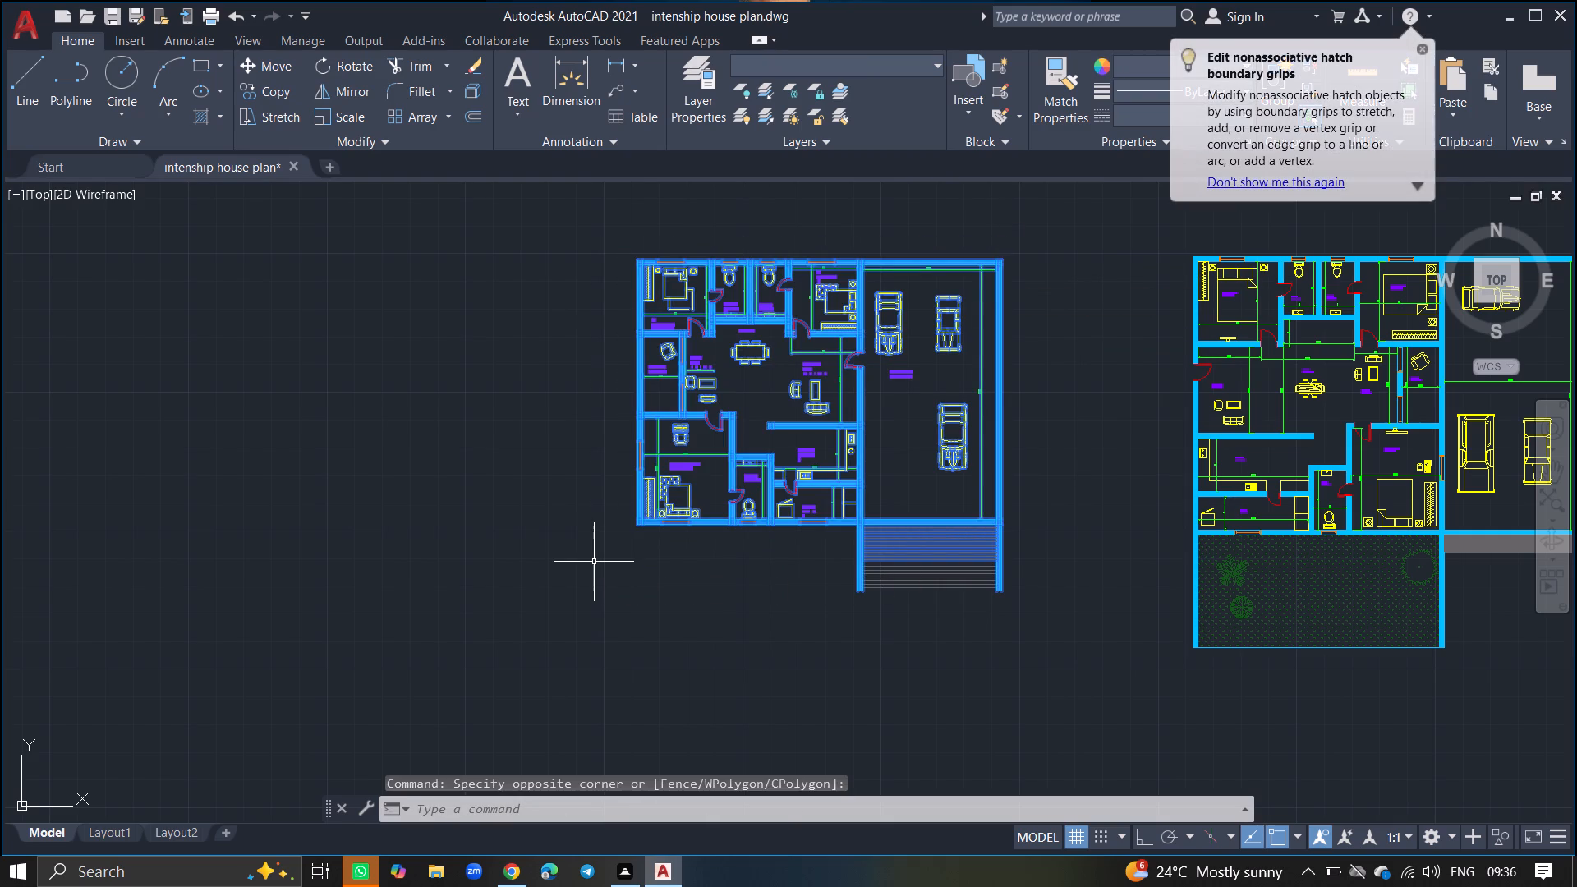
pyautogui.write('PR')
pyautogui.press('Return')
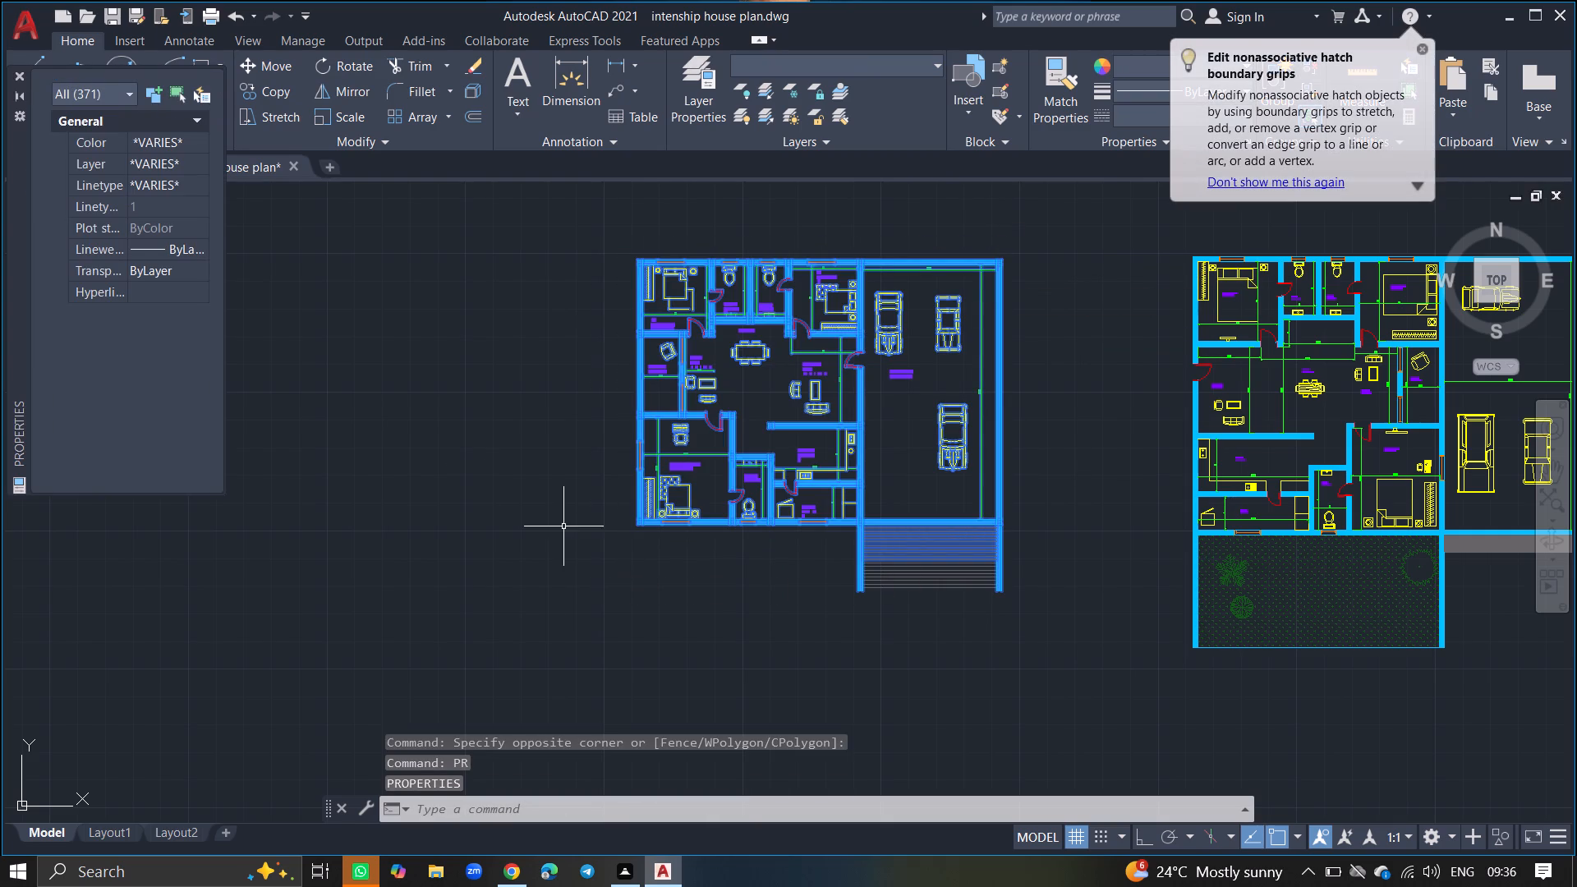
pyautogui.click(94, 97)
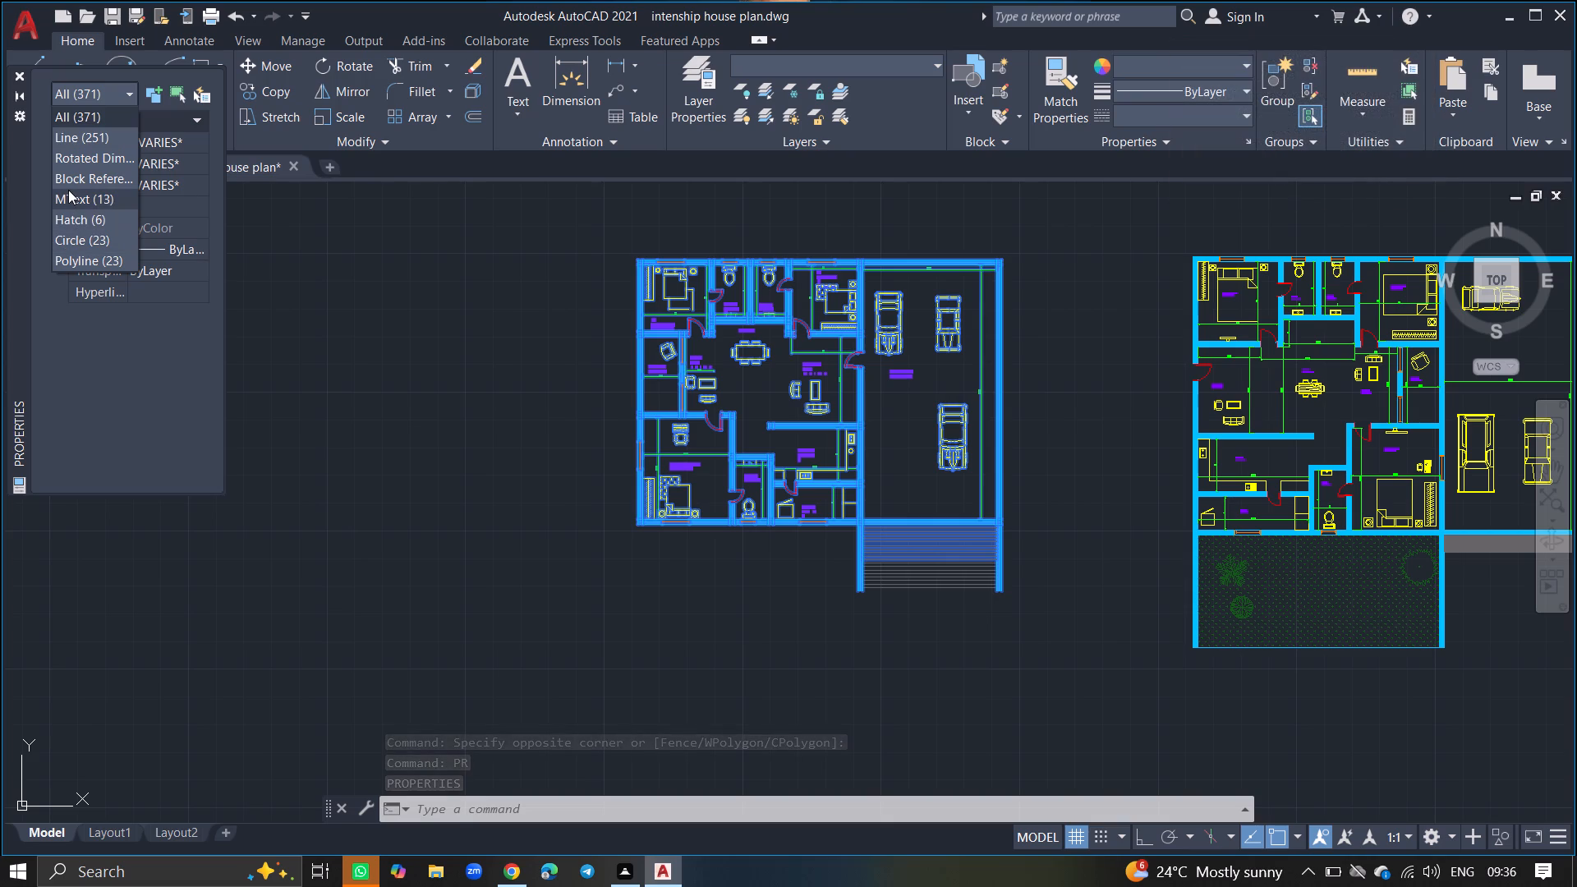
pyautogui.click(69, 190)
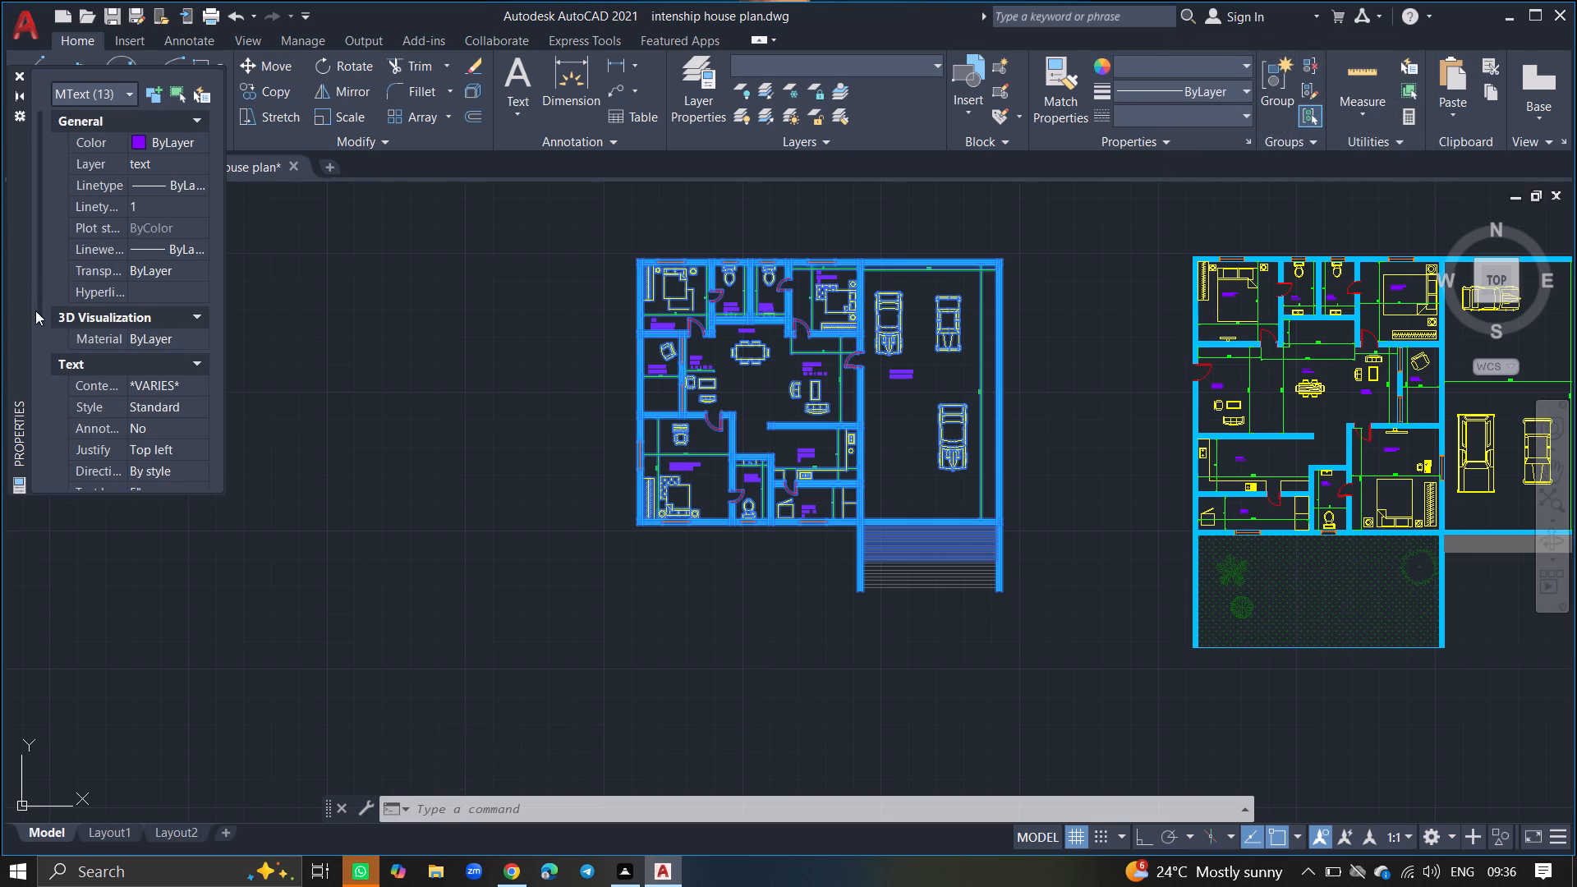
pyautogui.click(36, 341)
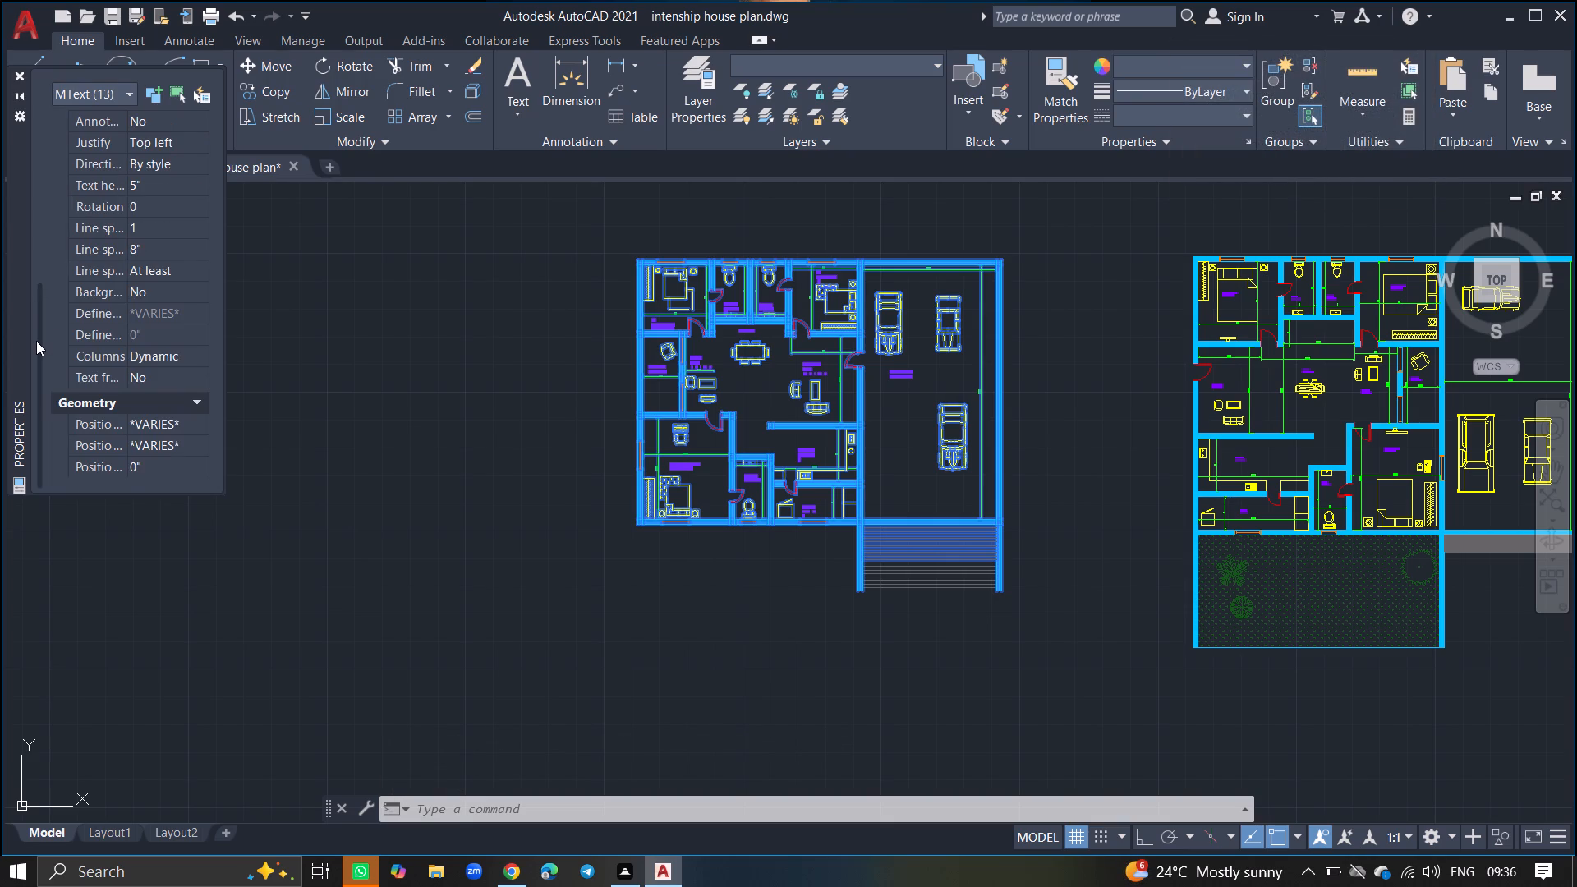
pyautogui.click(16, 70)
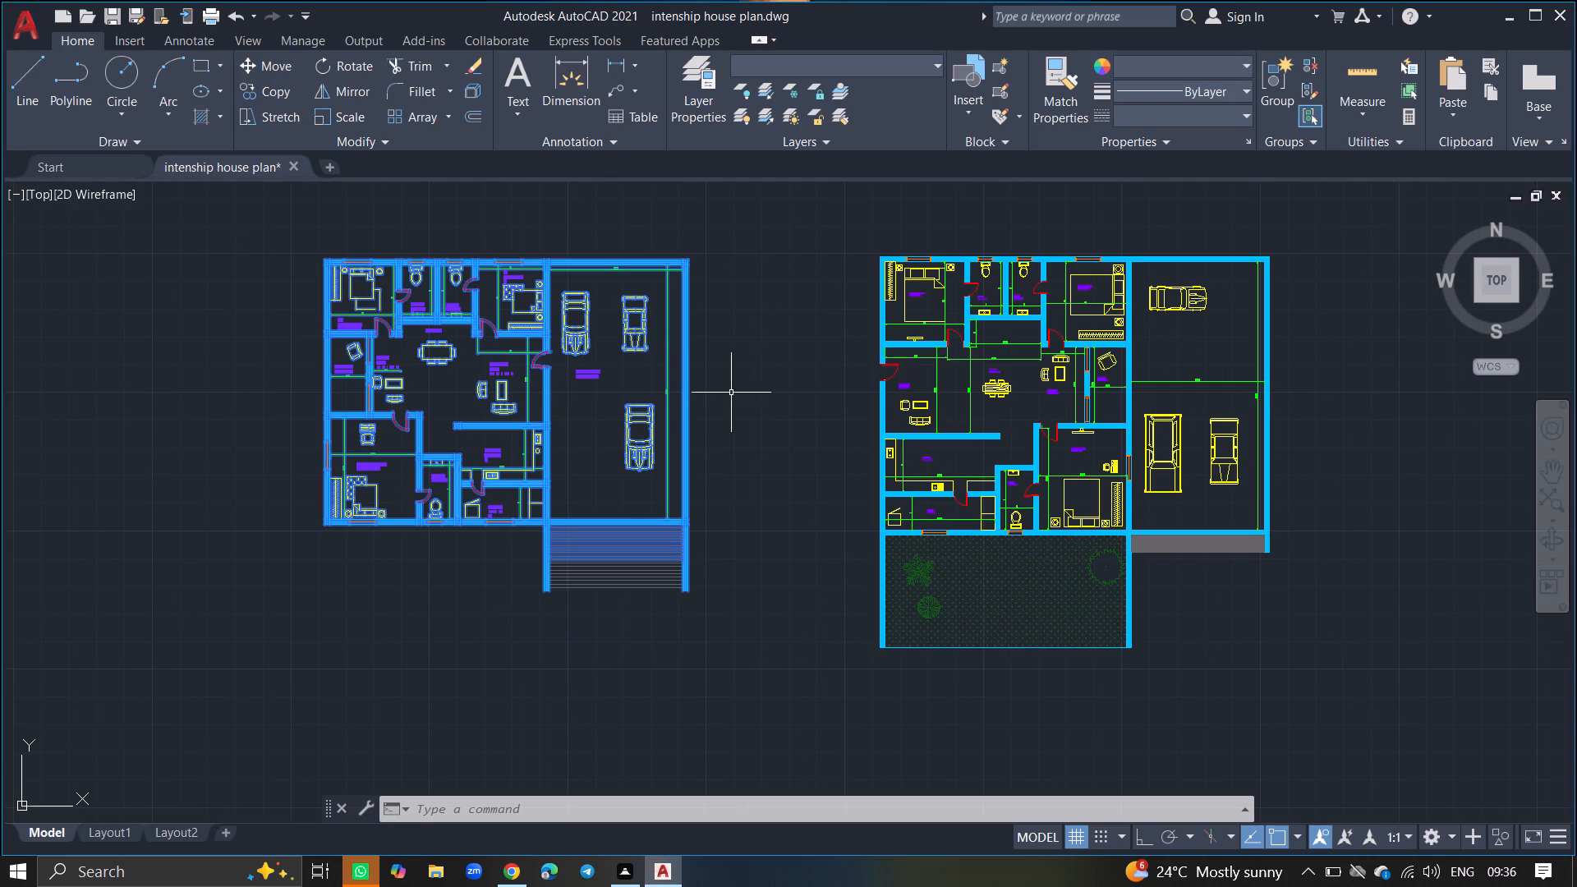
# Add the garden house plan to the selection and set the text height of all MText labels in both plans to 4".
pyautogui.click(1338, 239)
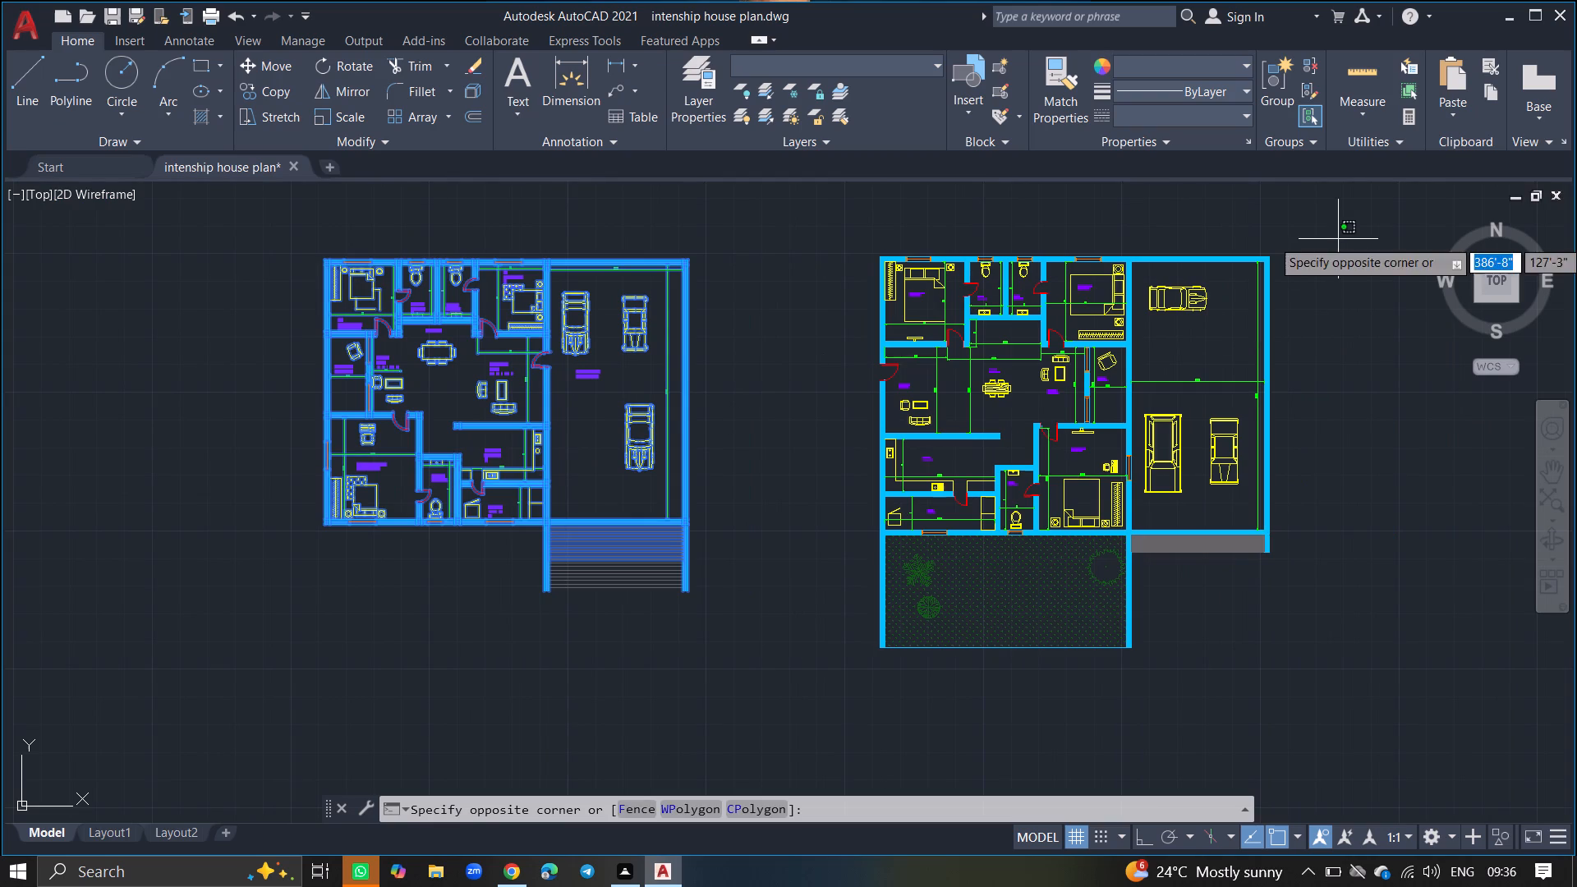
pyautogui.click(761, 747)
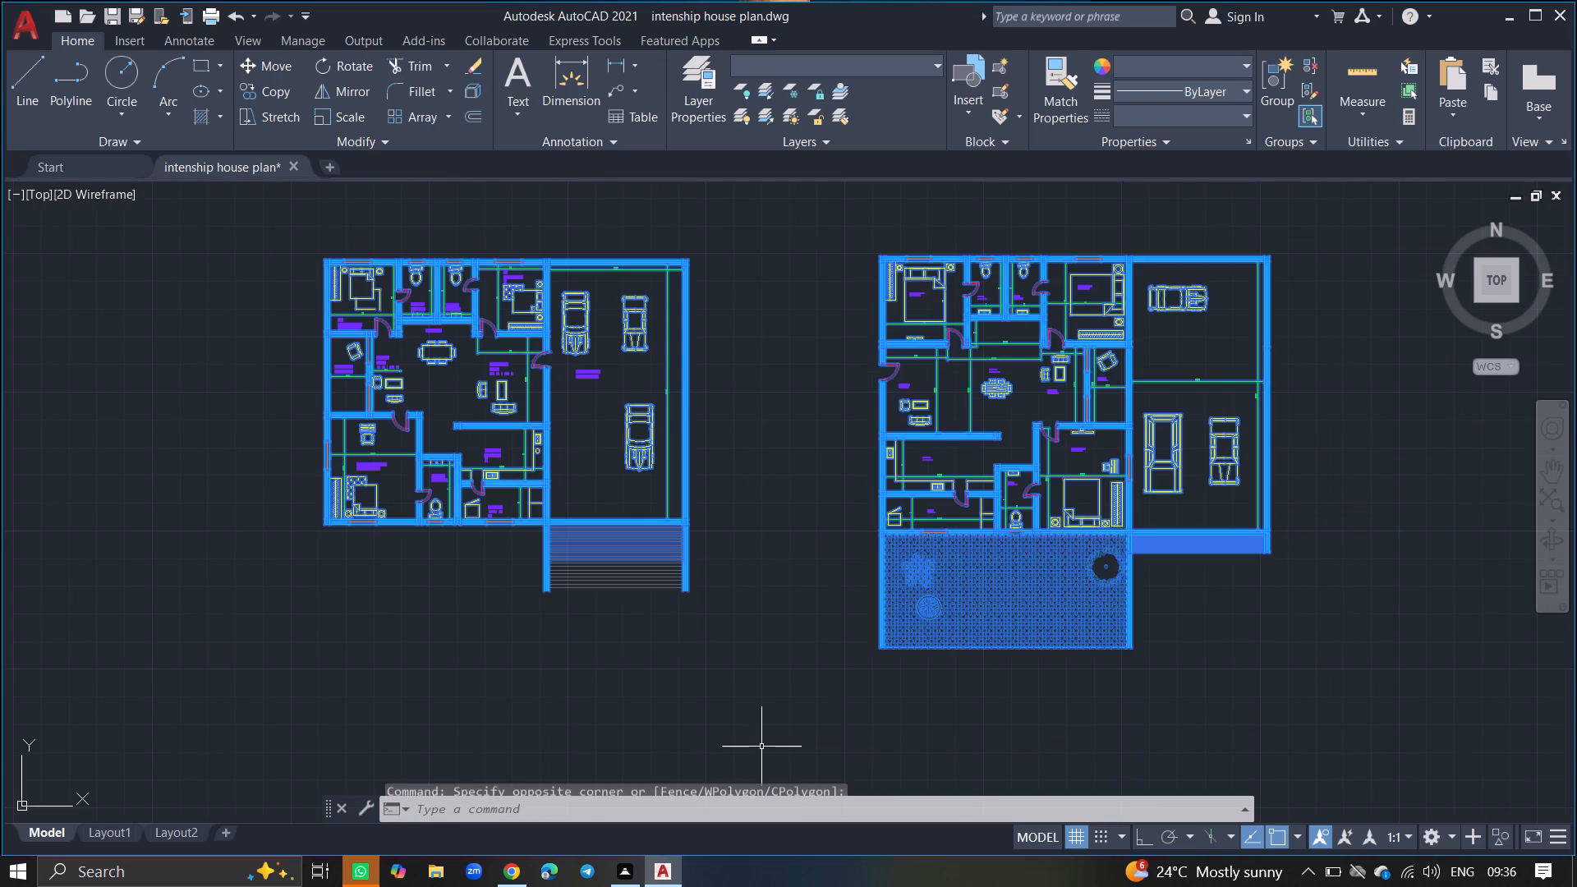
pyautogui.write('PR')
pyautogui.press('Return')
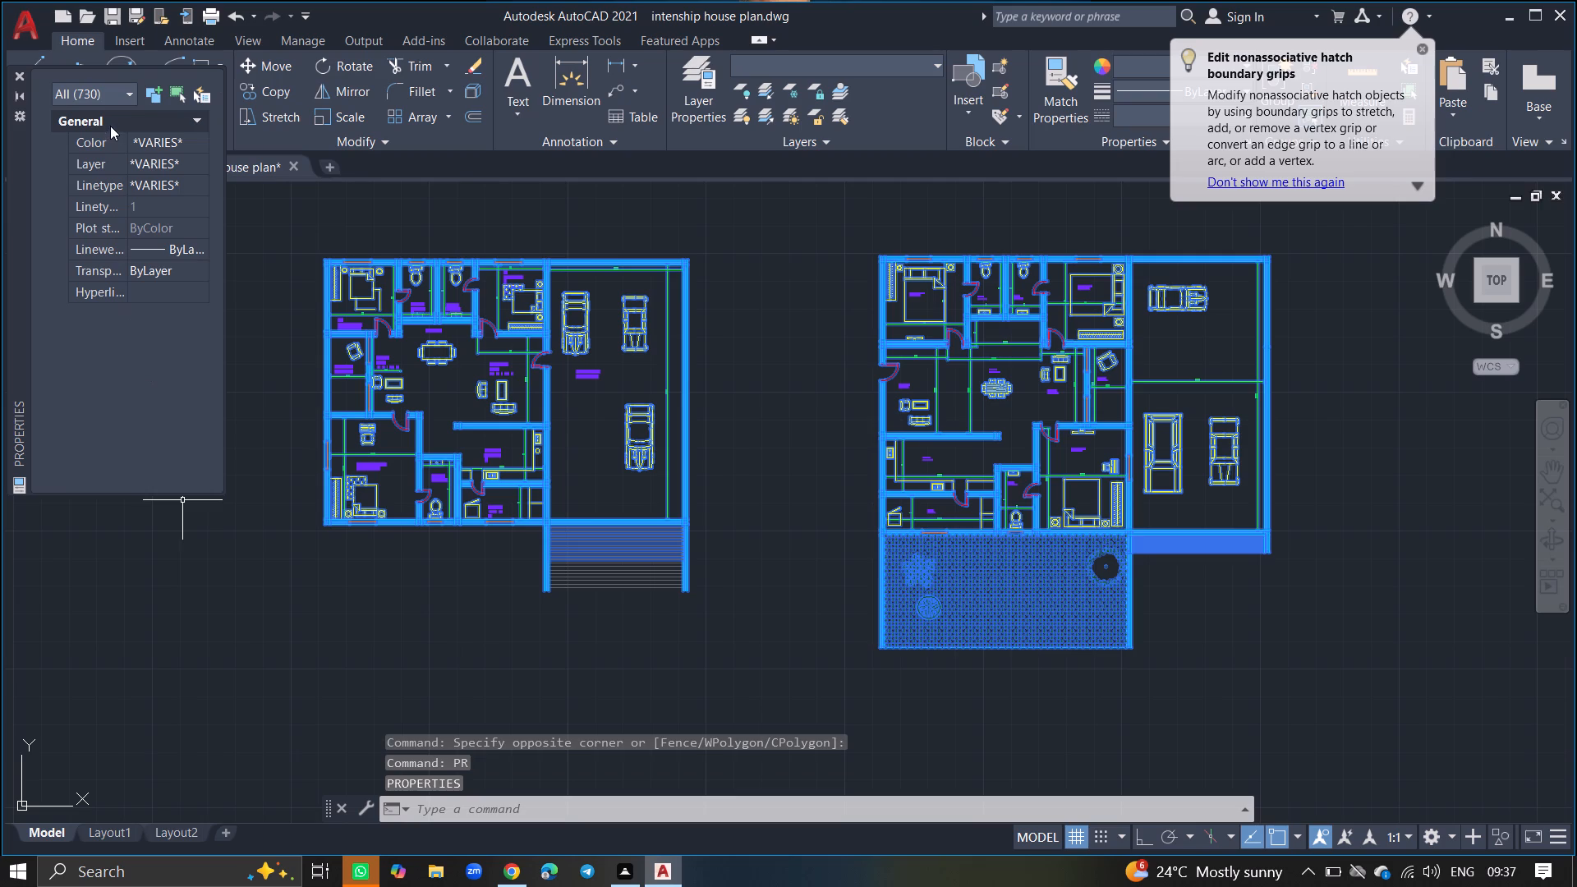
pyautogui.click(101, 93)
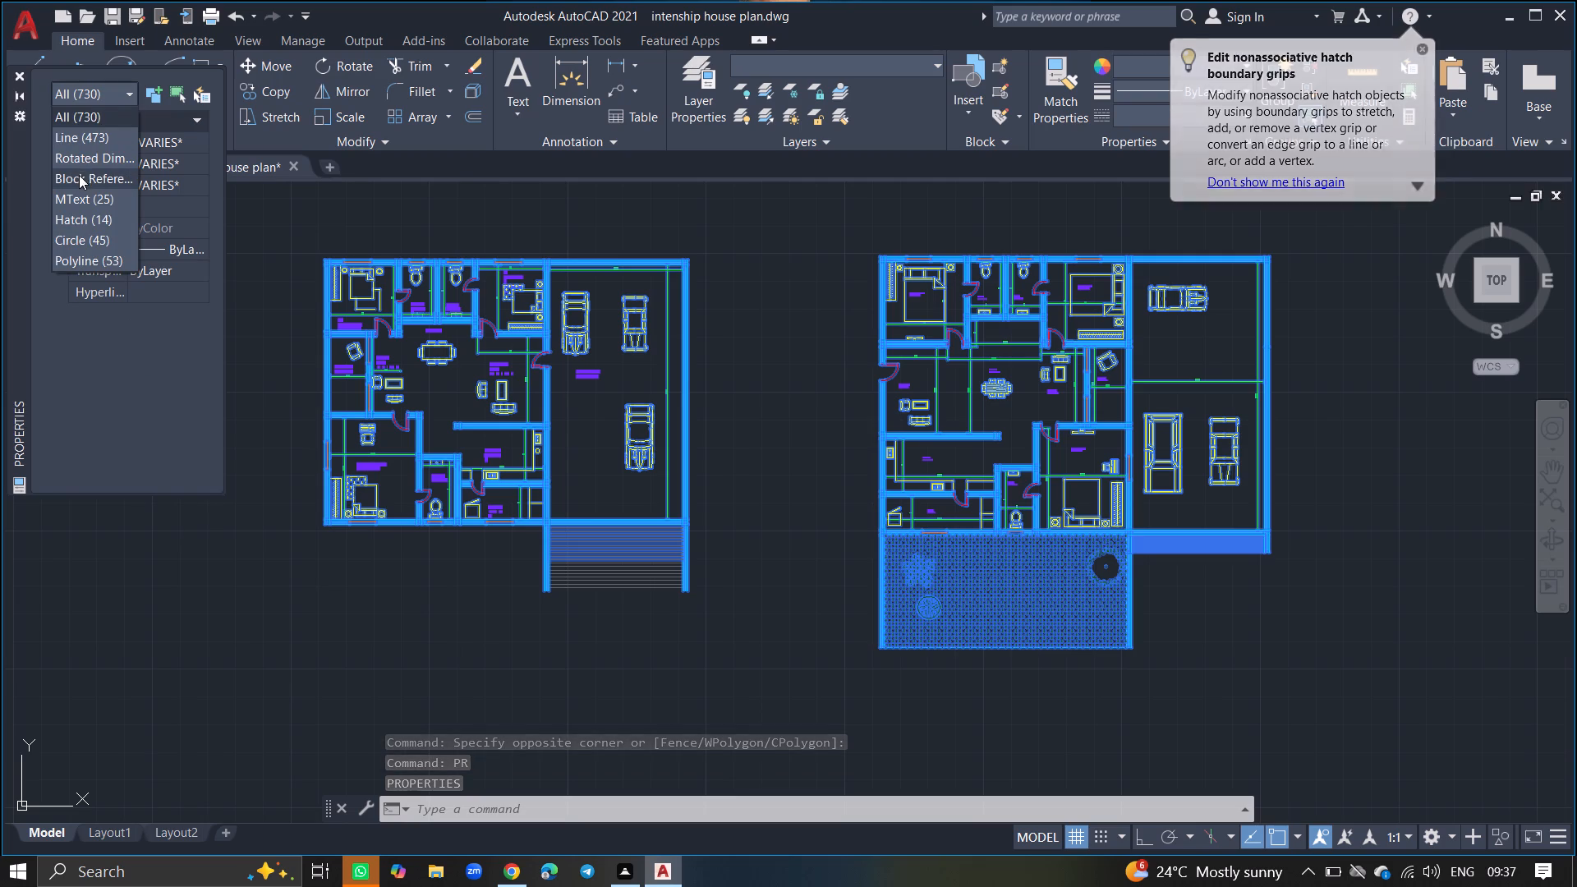
pyautogui.click(76, 198)
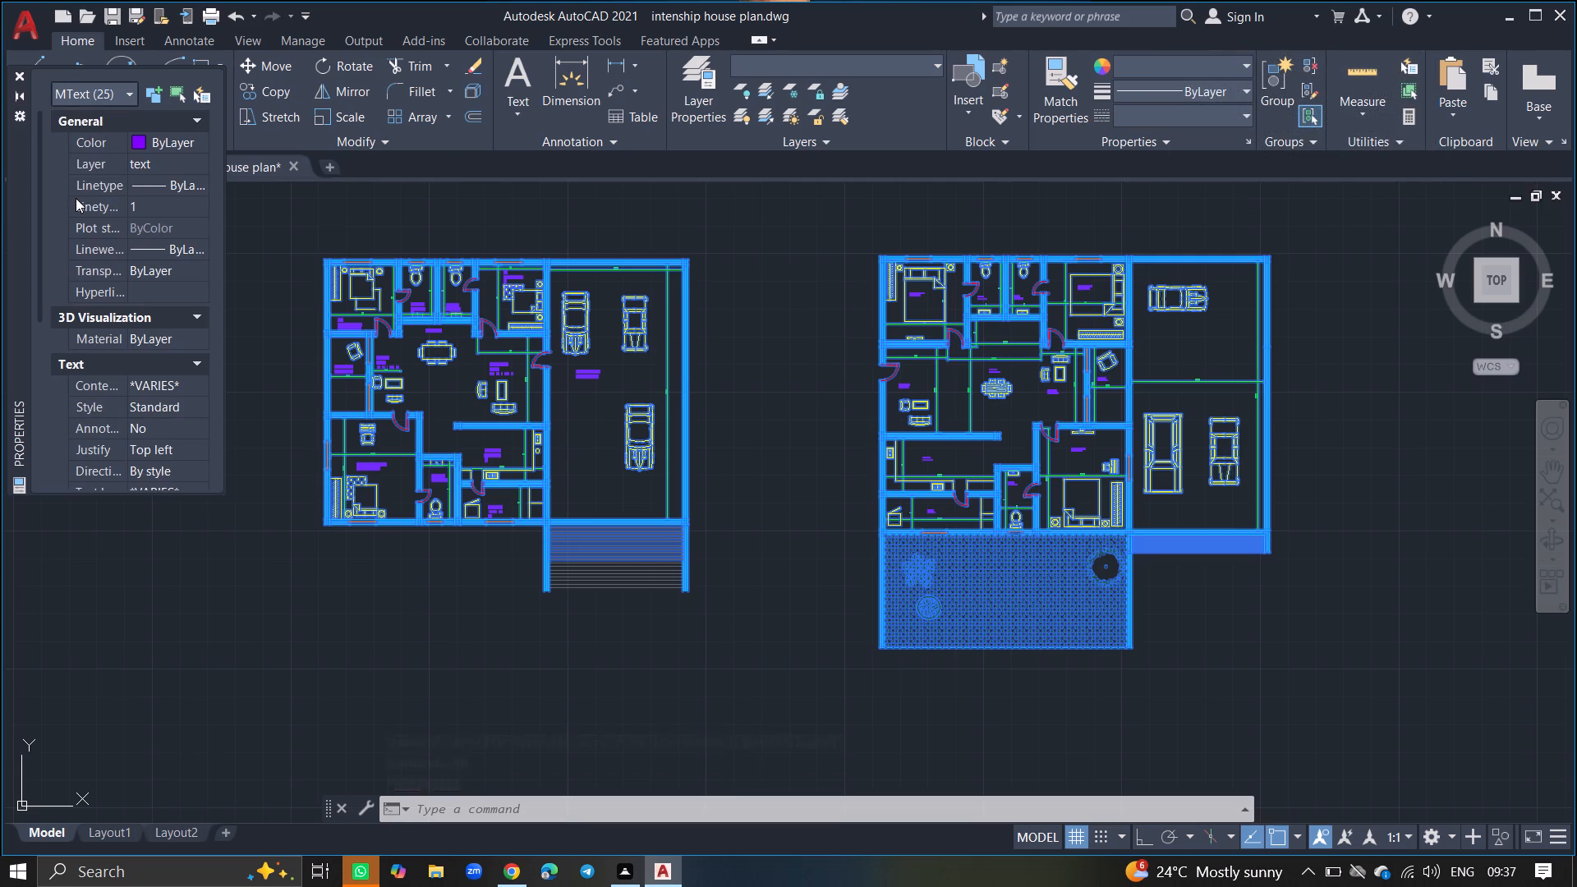
pyautogui.click(37, 338)
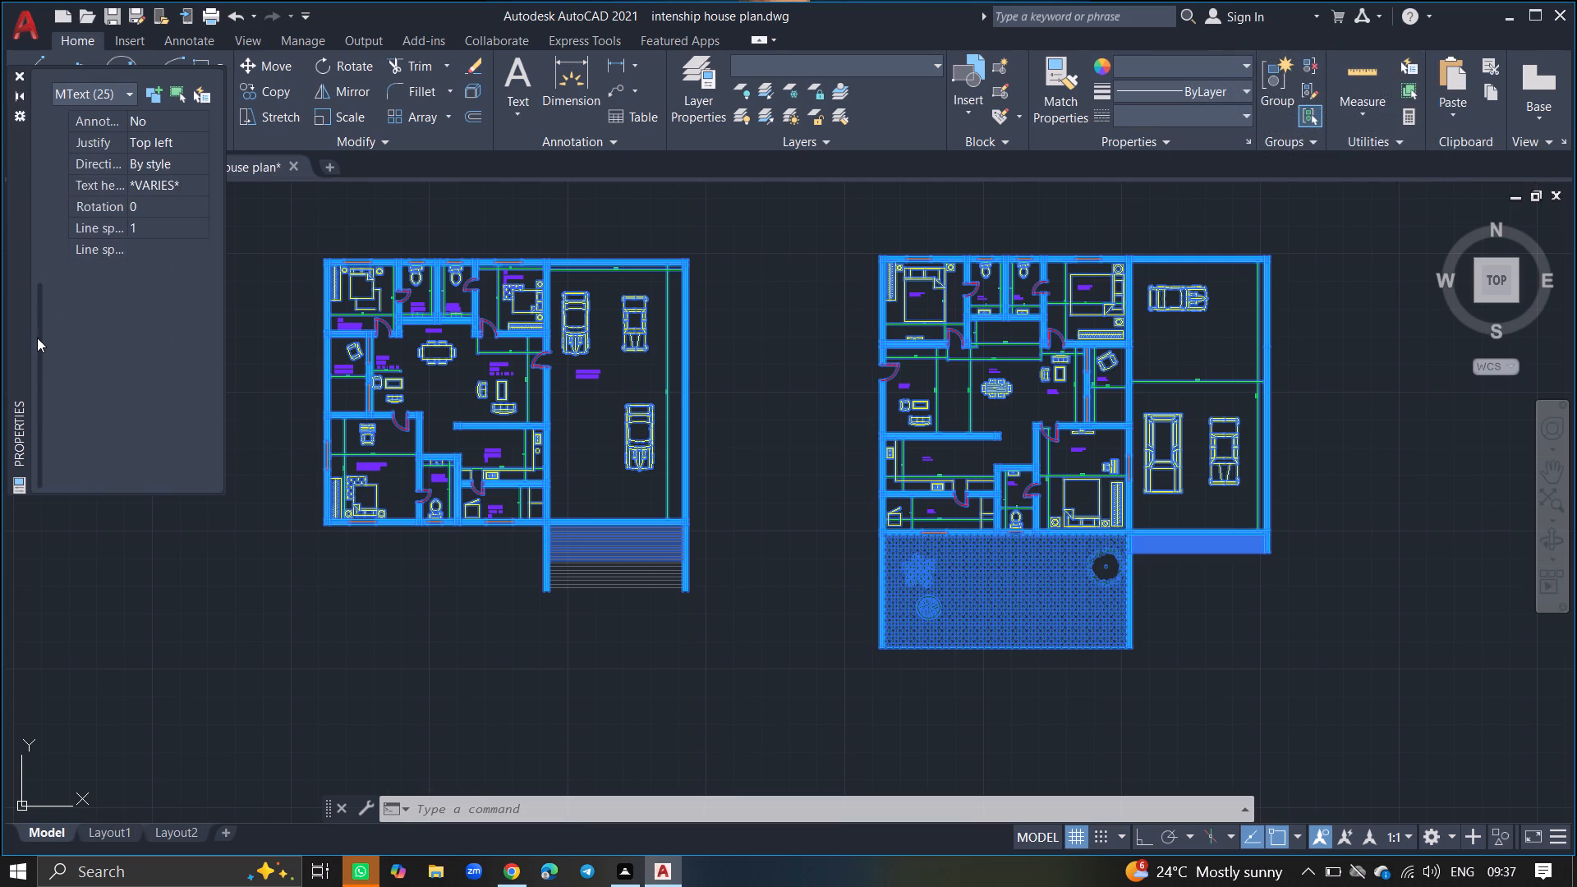
pyautogui.click(188, 175)
pyautogui.press('BackSpace')
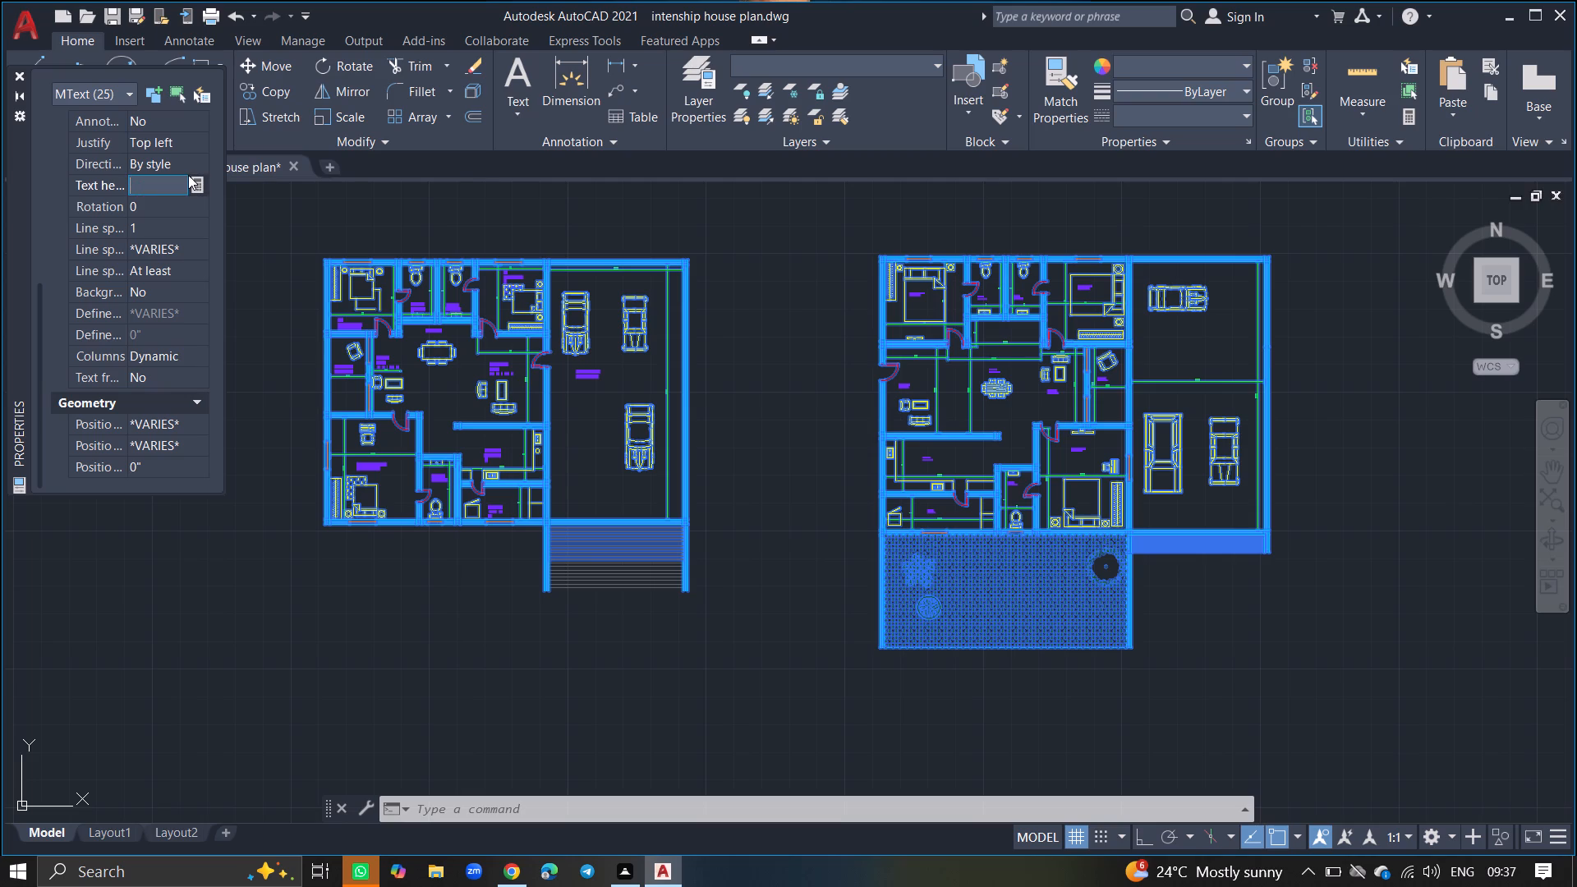
pyautogui.press('4')
pyautogui.hotkey('shift', '"')
pyautogui.click(280, 229)
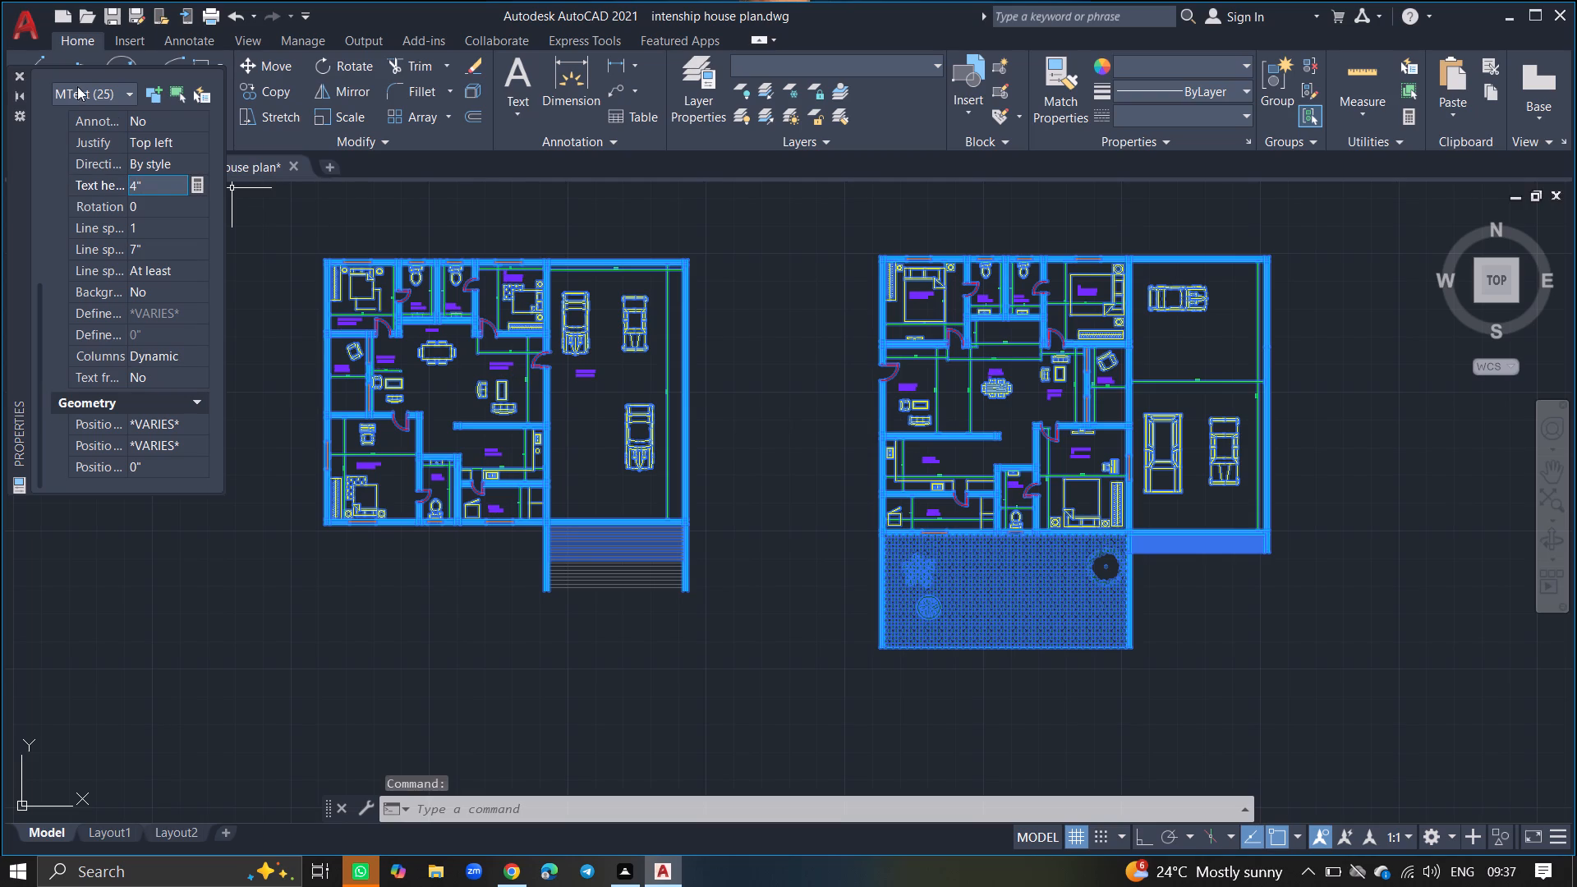
pyautogui.click(18, 72)
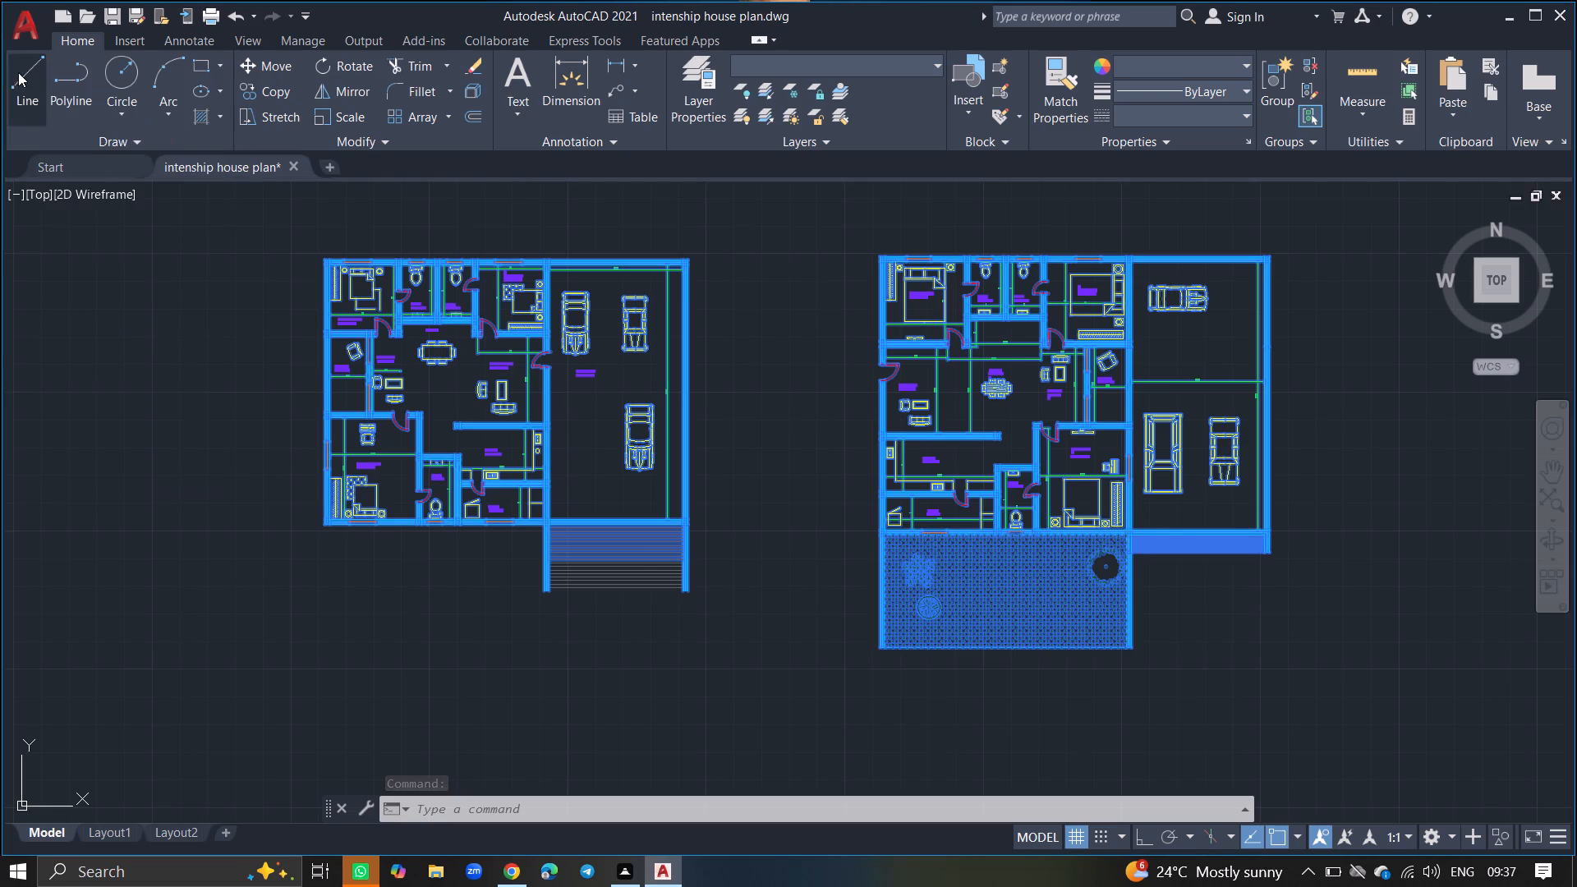
pyautogui.press('Escape')
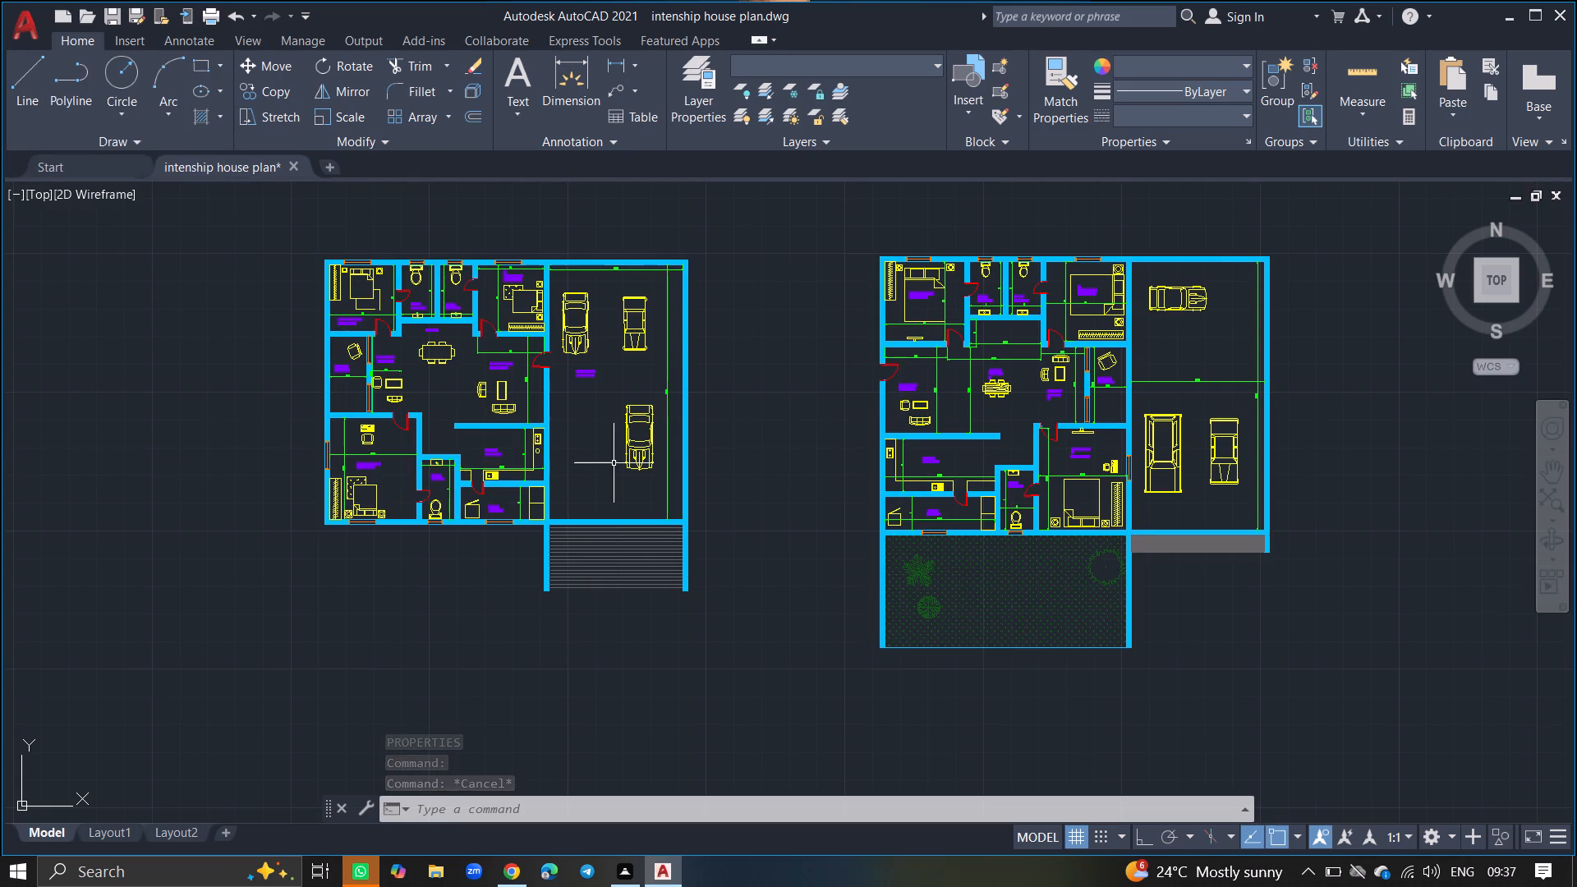
# Modify the ISO-25 dimension style to a text height of 5" and set it as the current style.
pyautogui.click(1319, 230)
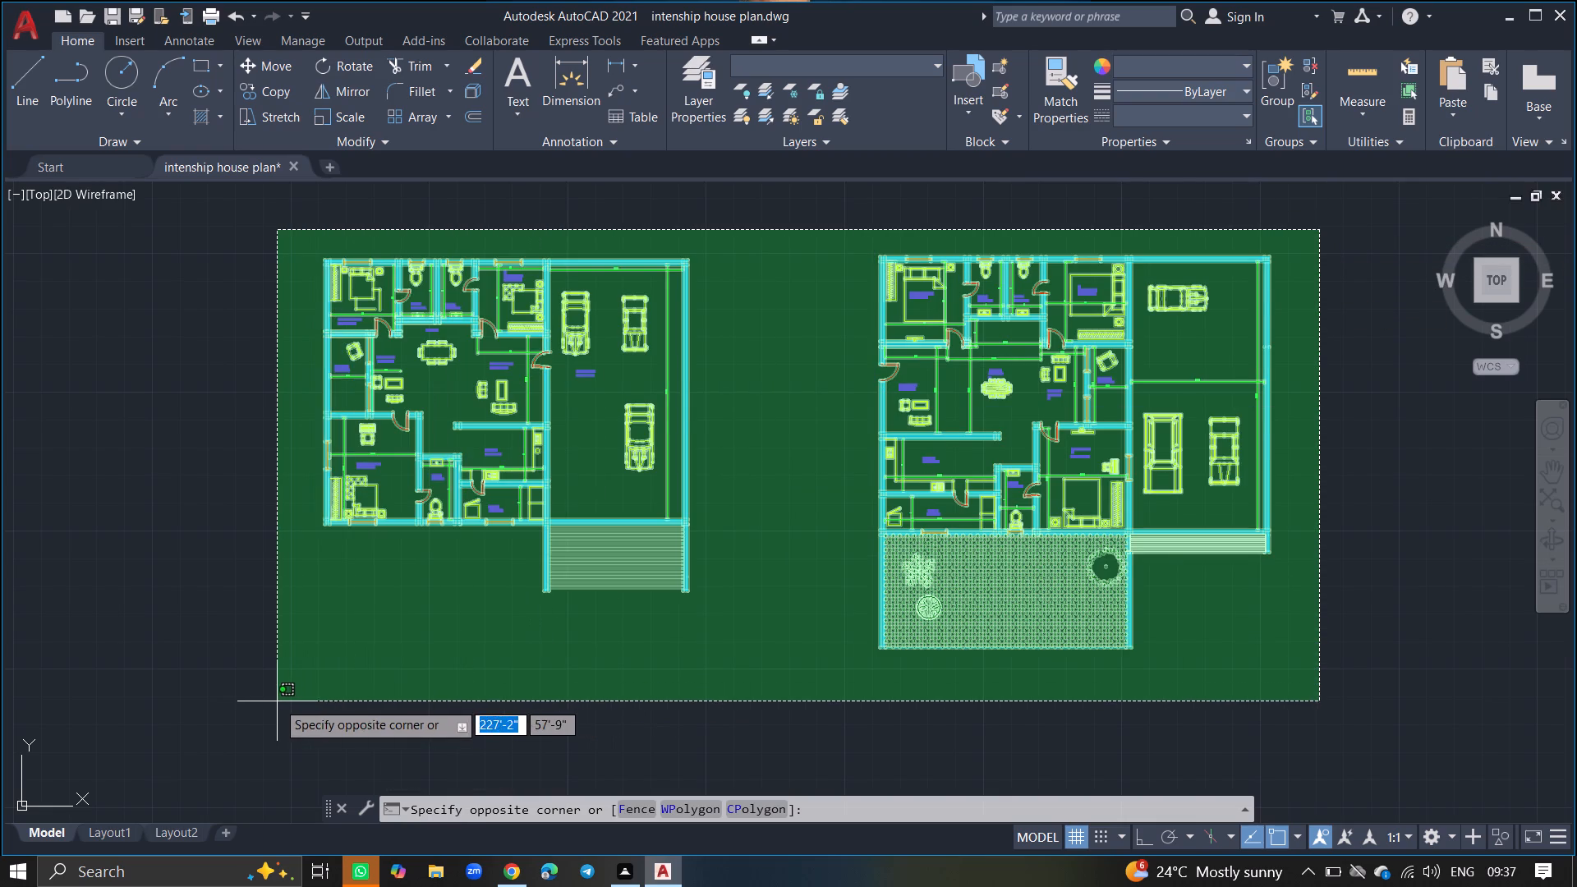
pyautogui.click(277, 701)
pyautogui.press('d')
pyautogui.press('Return')
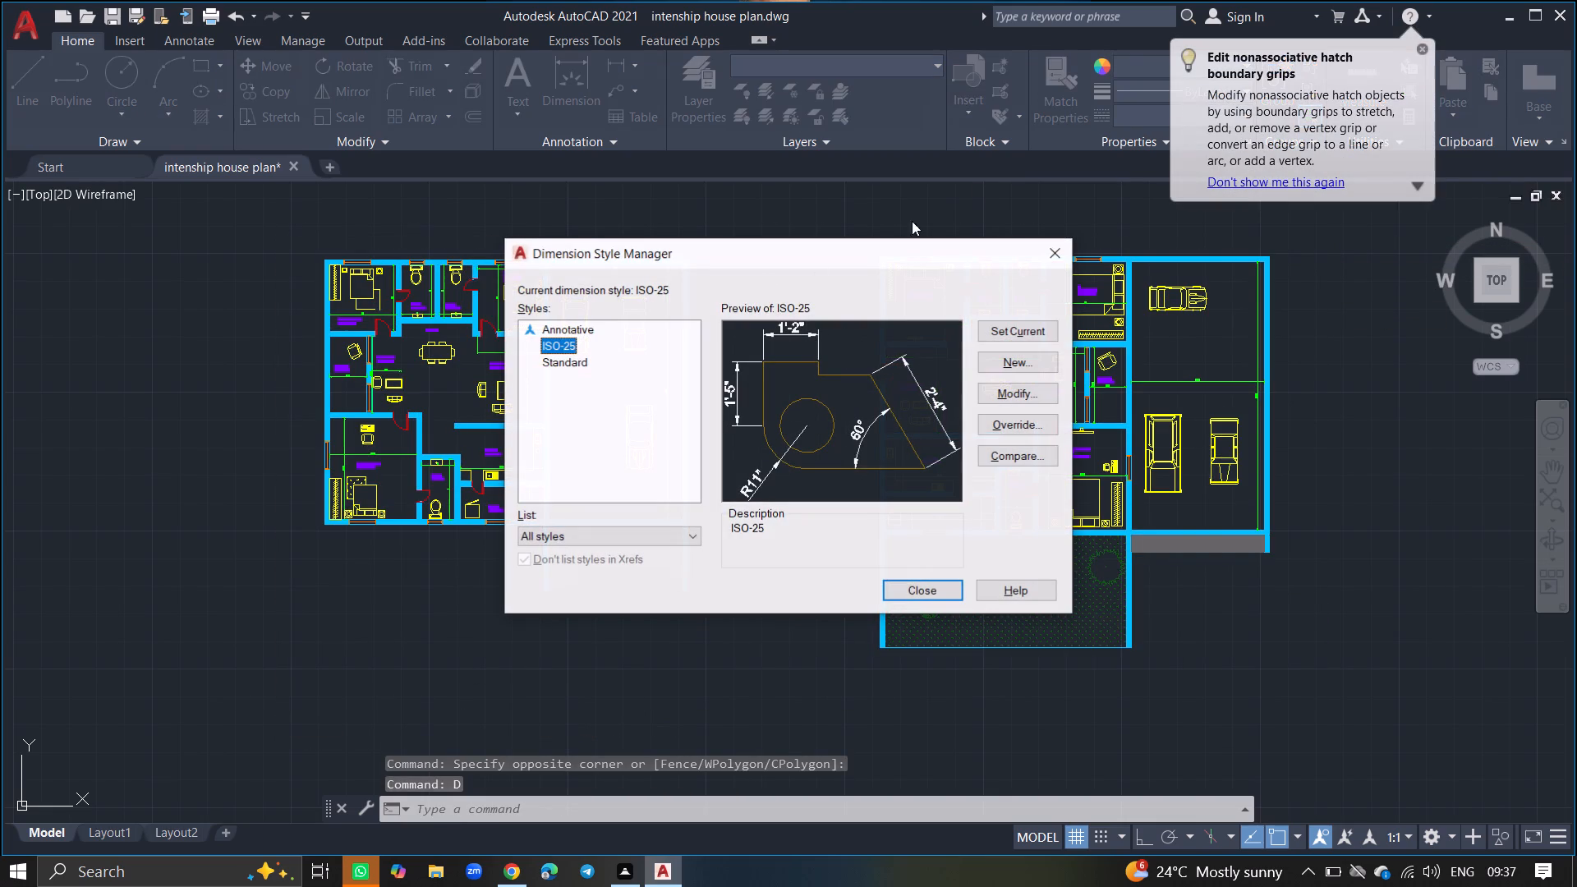
pyautogui.click(1005, 388)
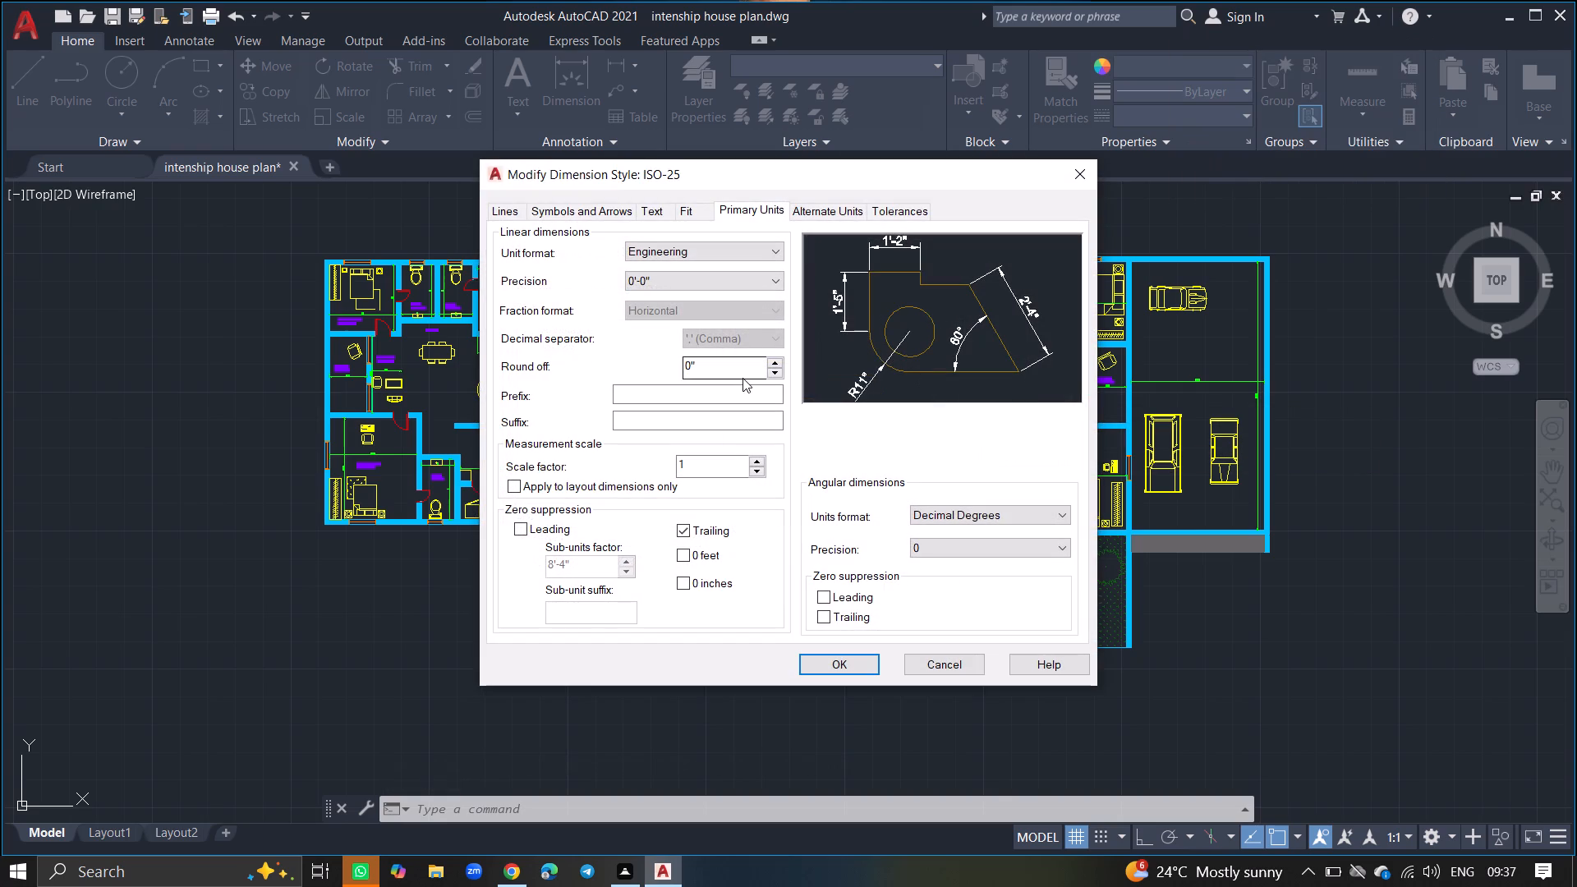
pyautogui.click(645, 212)
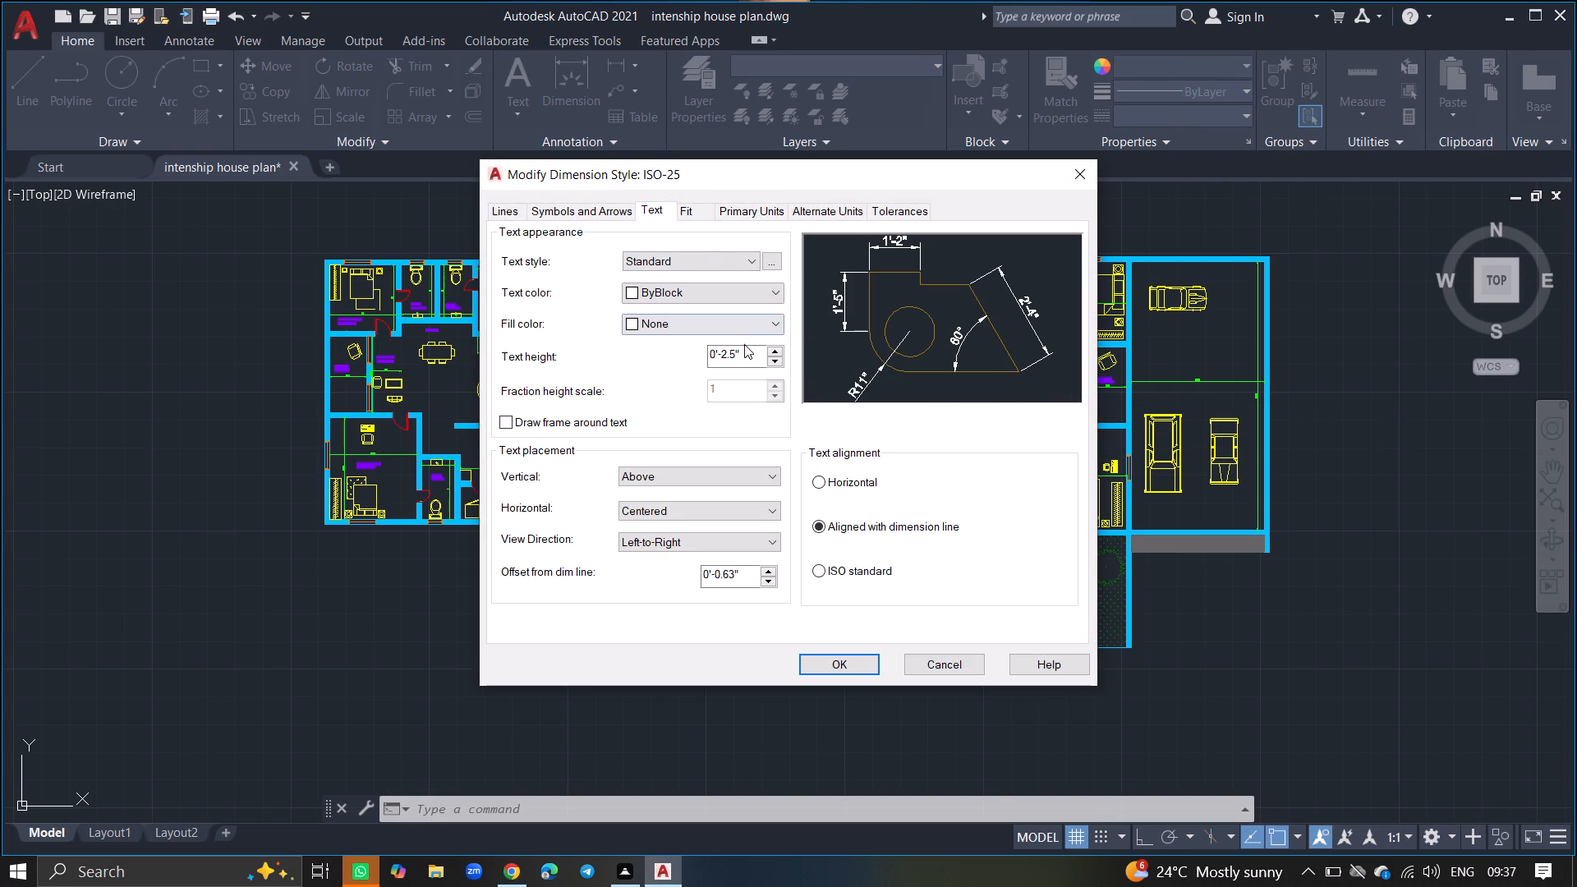
pyautogui.click(745, 353)
pyautogui.press('BackSpace')
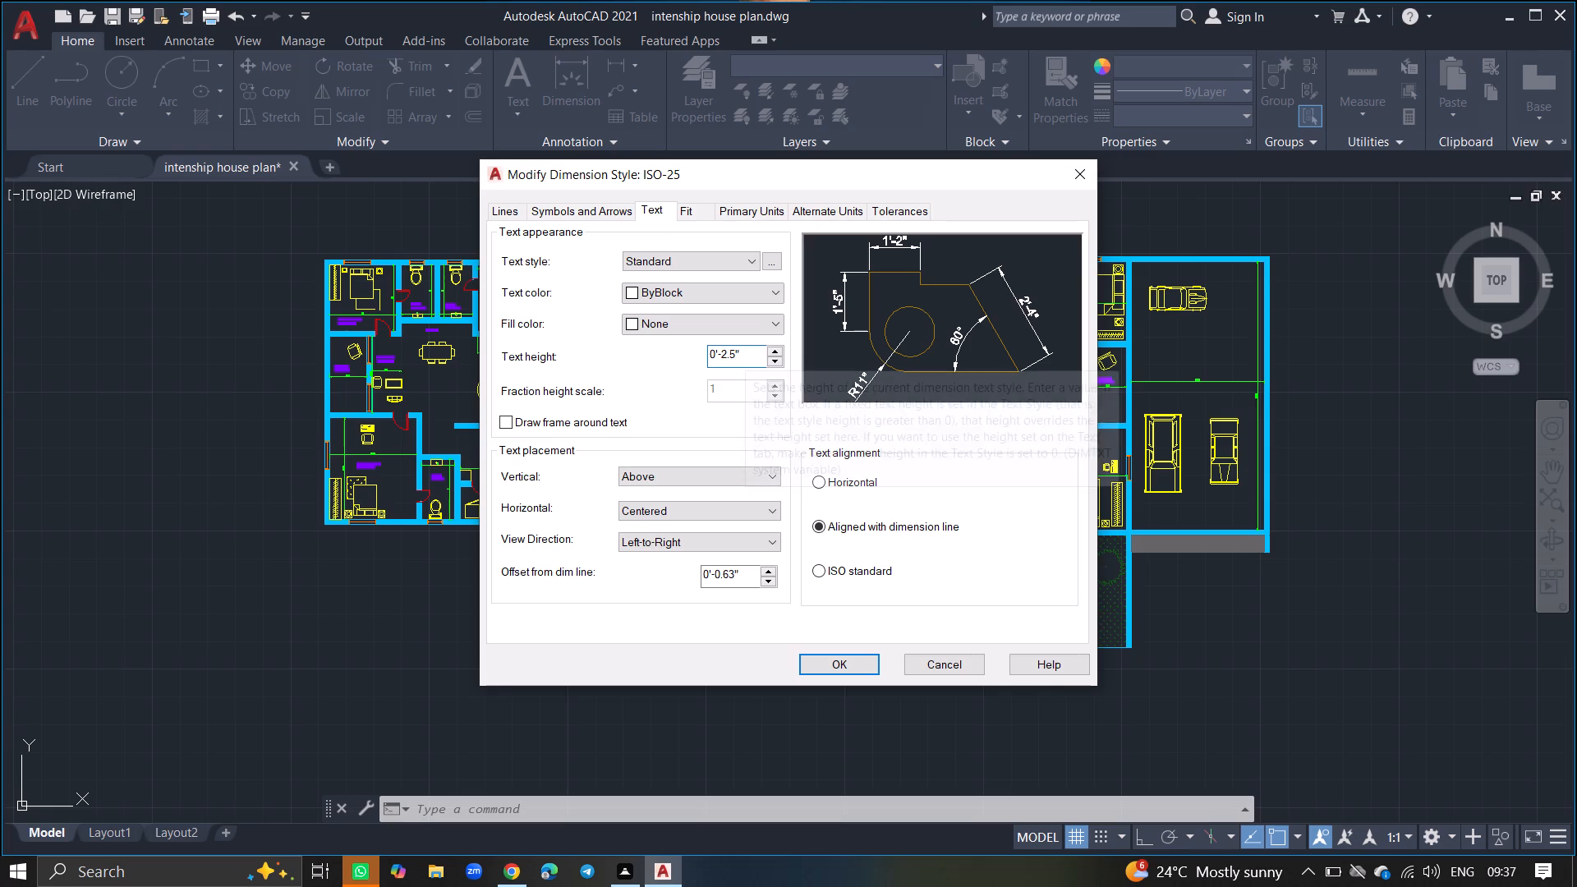
pyautogui.press('BackSpace')
pyautogui.press('BackSpace')
pyautogui.press('BackSpace')
pyautogui.press('BackSpace')
pyautogui.press('BackSpace')
pyautogui.press('BackSpace')
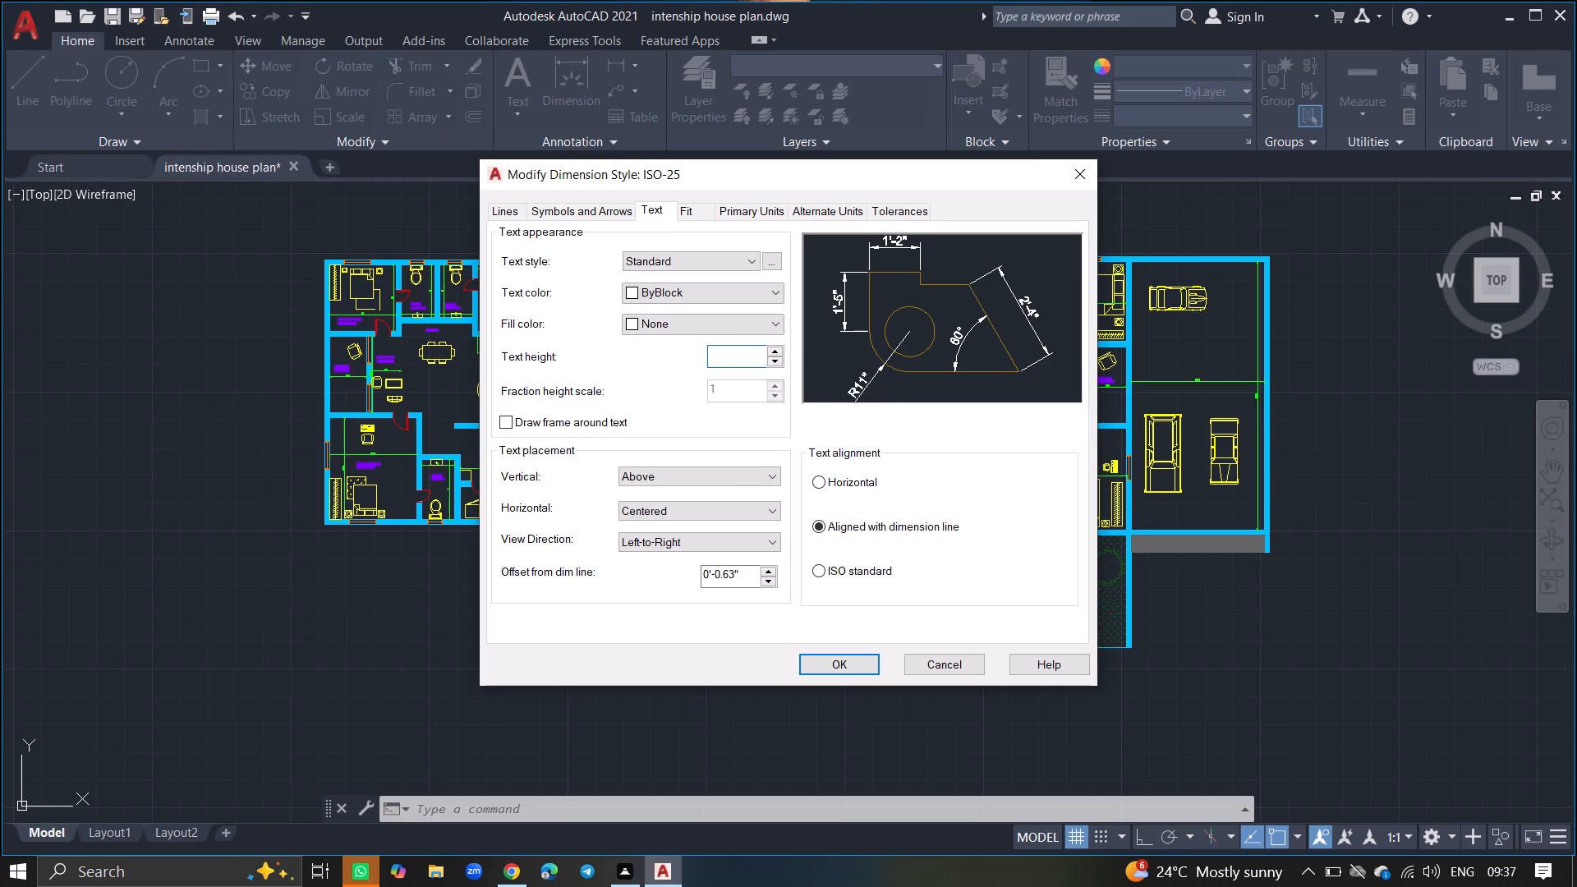
pyautogui.press('5')
pyautogui.hotkey('shift', '"')
pyautogui.click(830, 660)
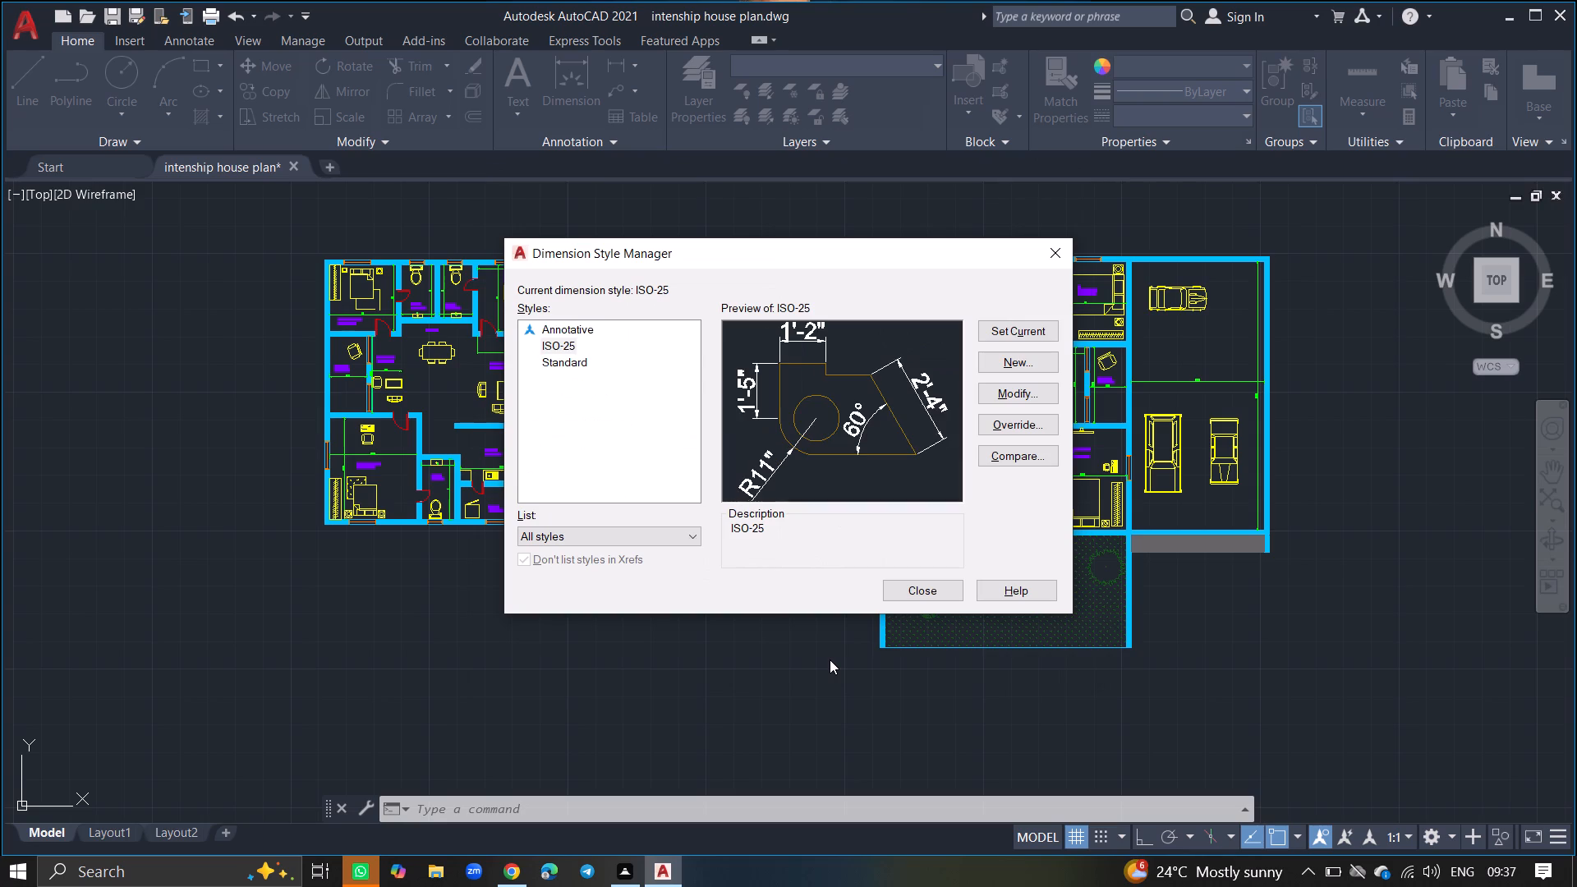
pyautogui.click(1032, 333)
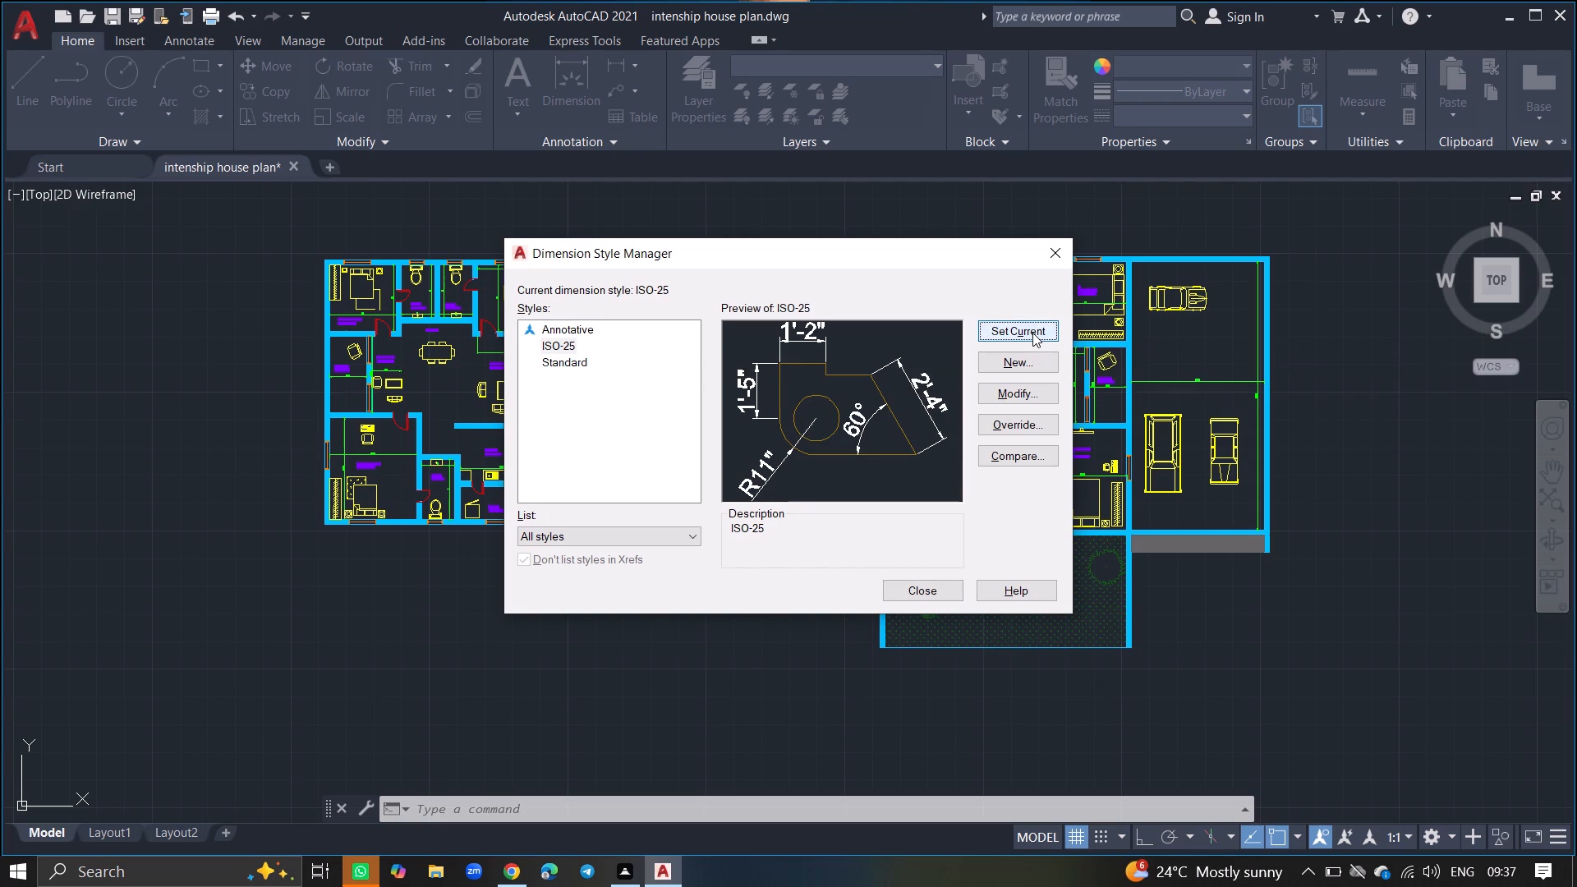
pyautogui.click(918, 594)
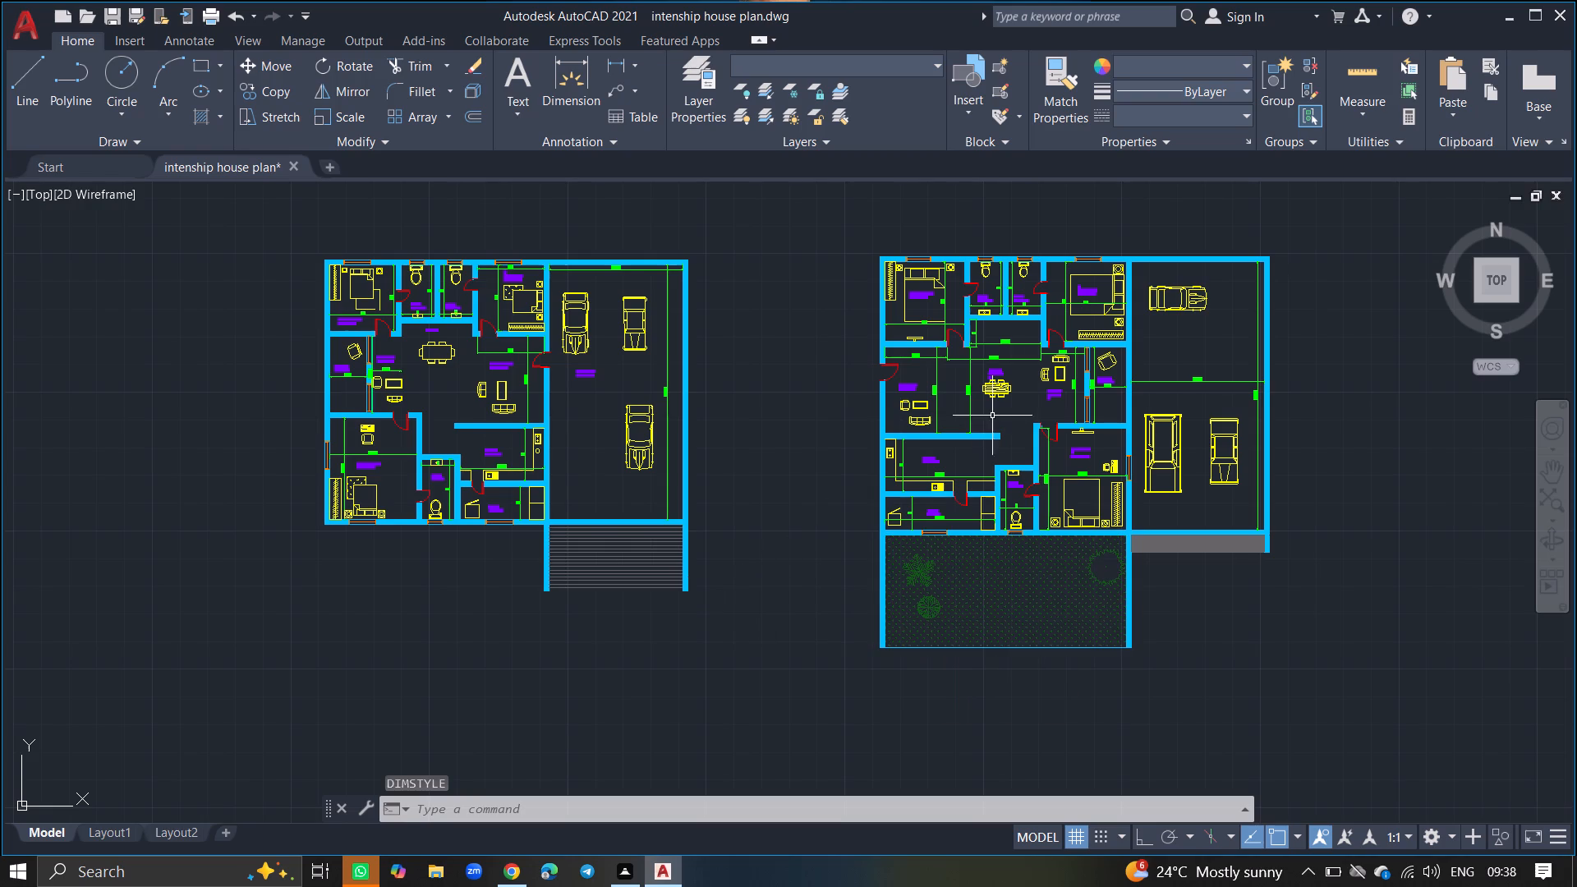
# Move the entire garden house plan closer to the house plan without the garden, shifting it slightly upward.
pyautogui.click(1326, 241)
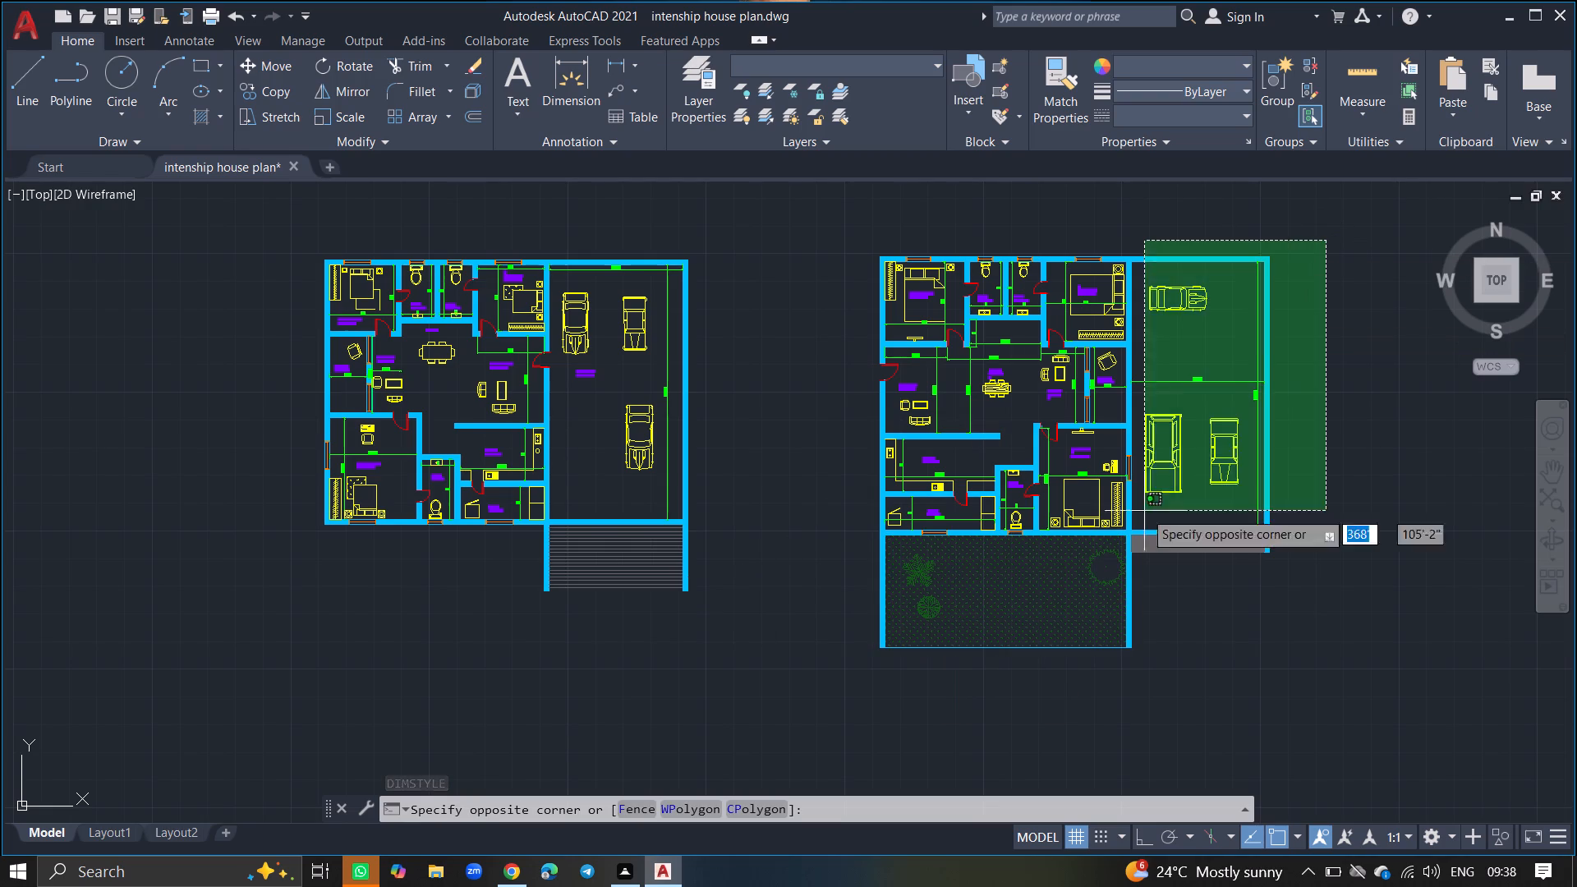
pyautogui.click(835, 679)
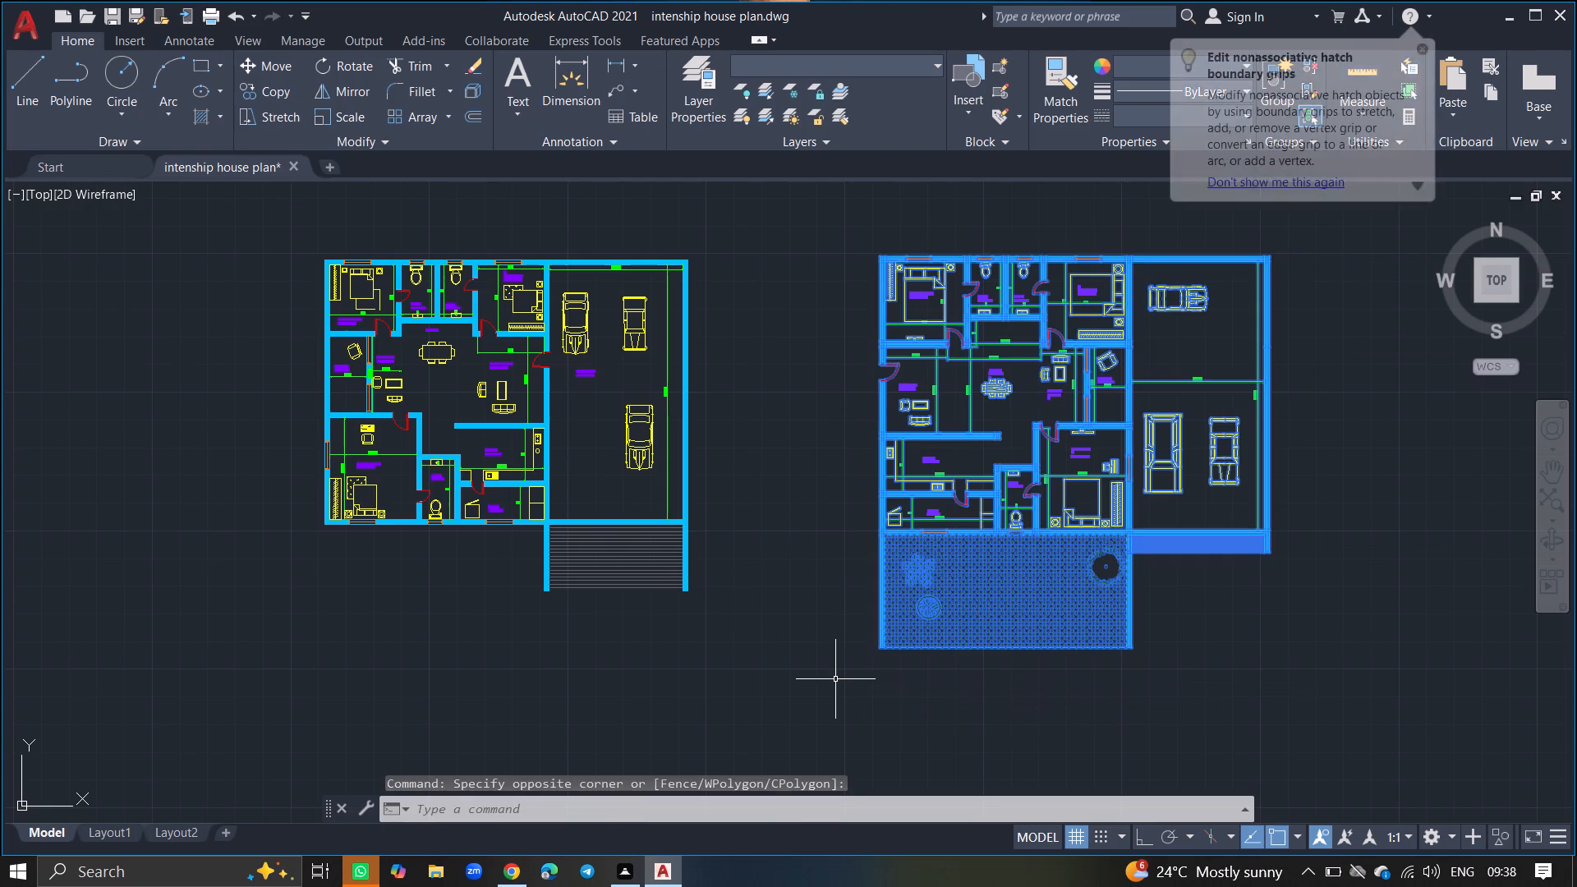
pyautogui.write('MOVE')
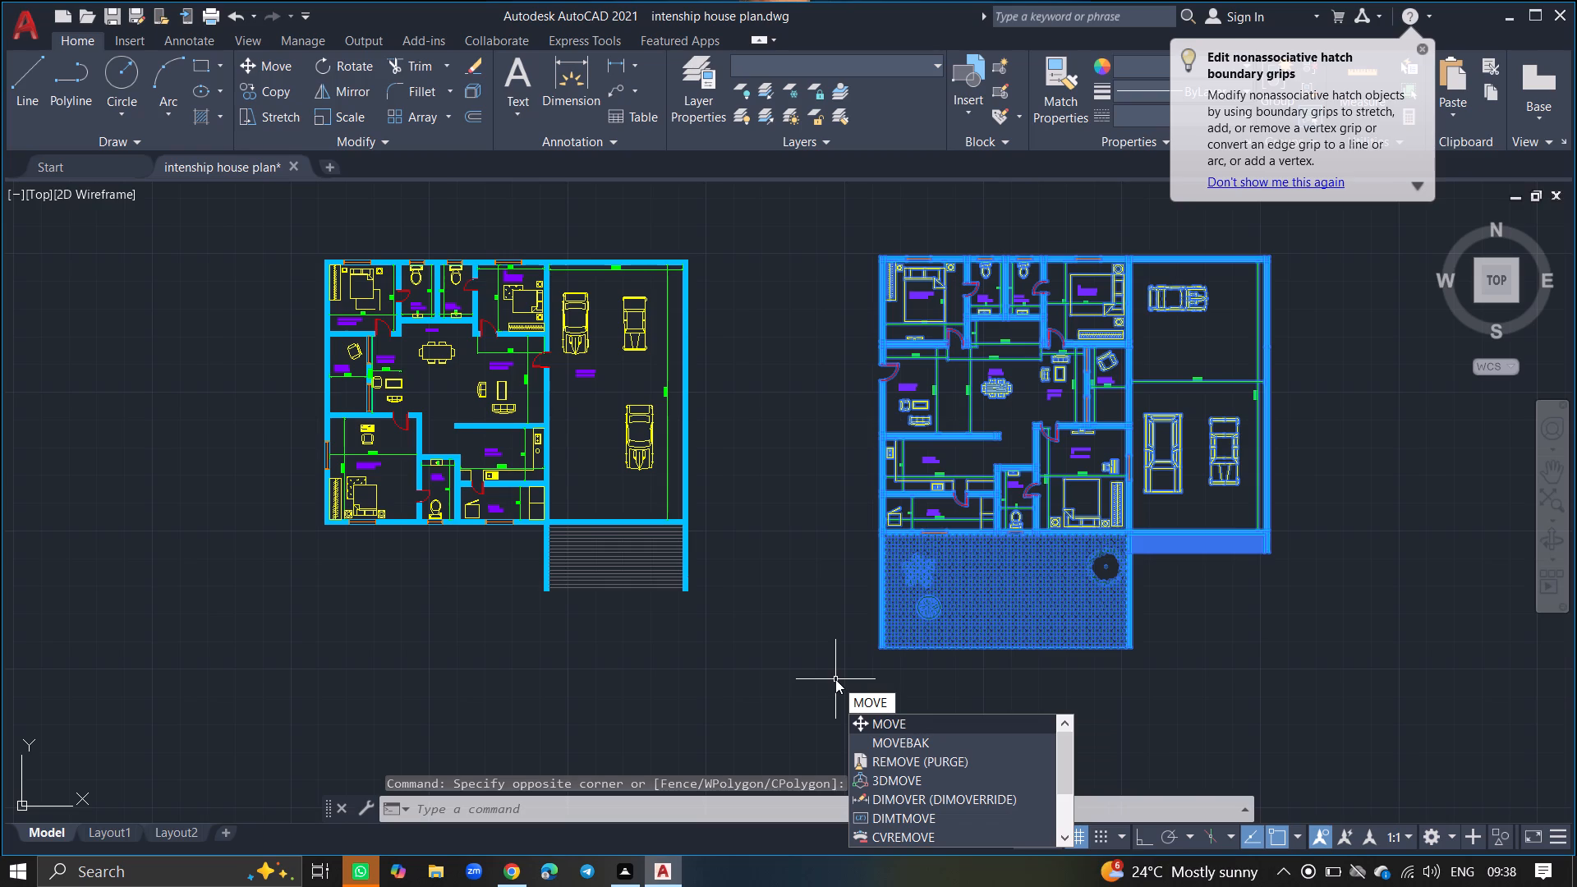
pyautogui.press('Return')
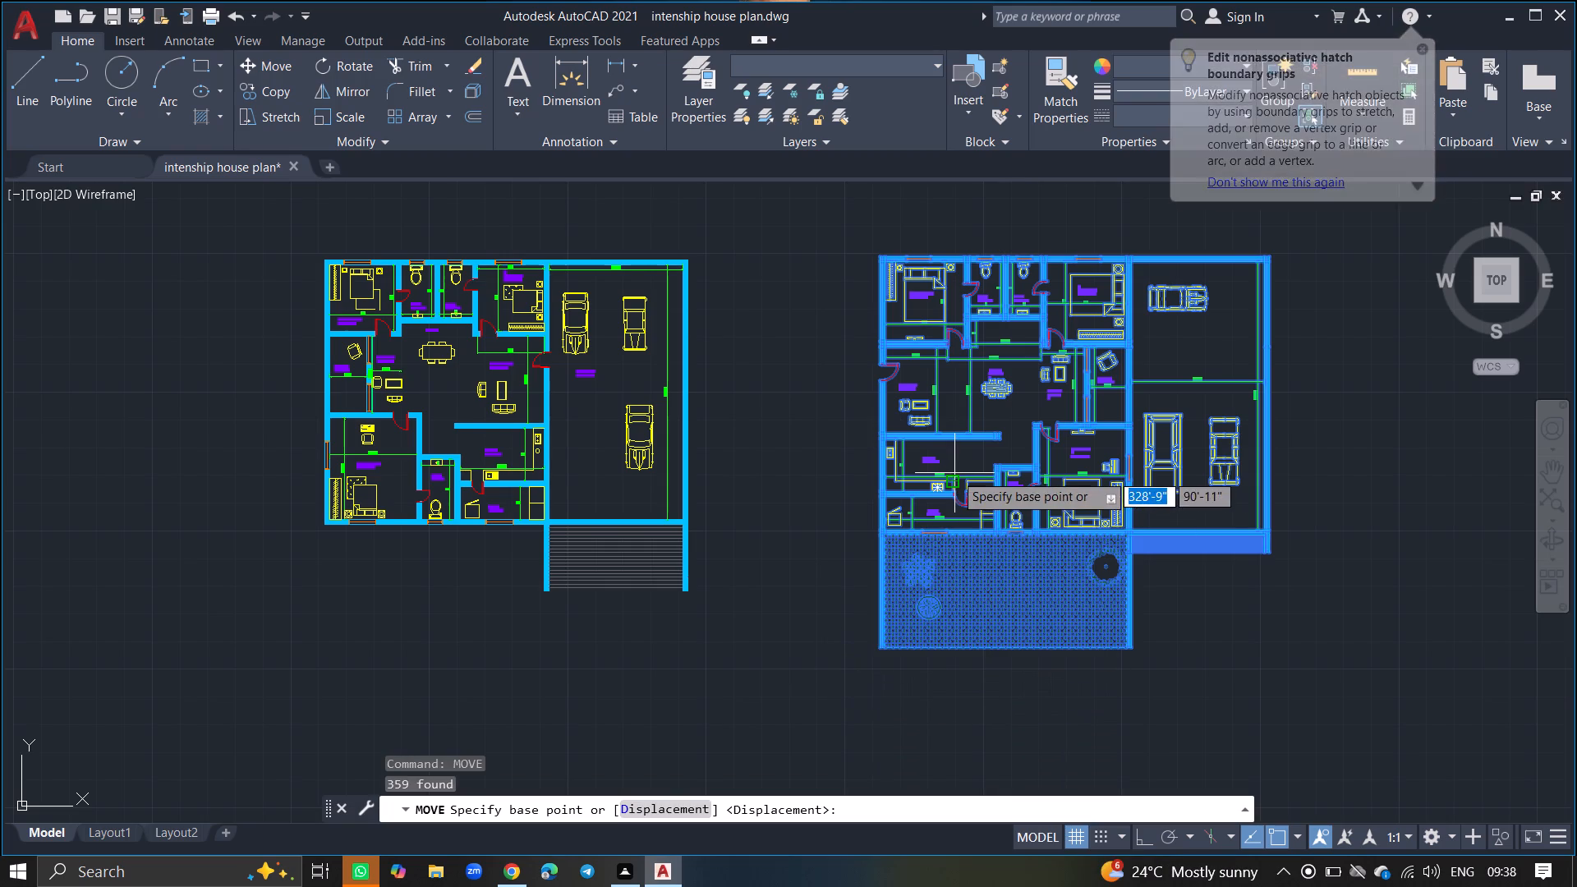
pyautogui.click(998, 391)
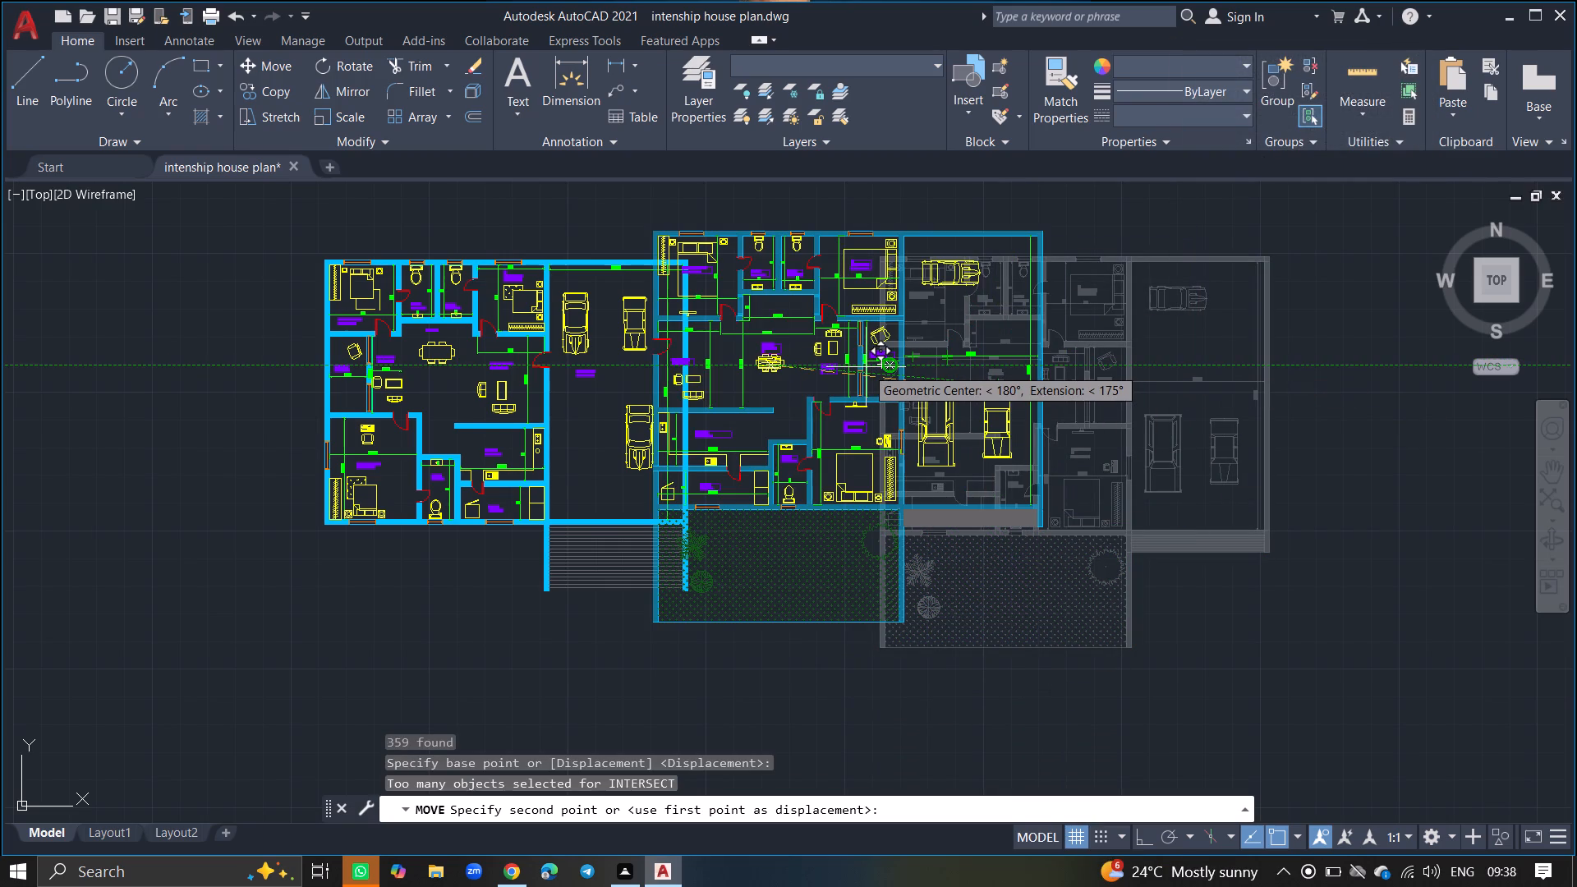
pyautogui.click(890, 367)
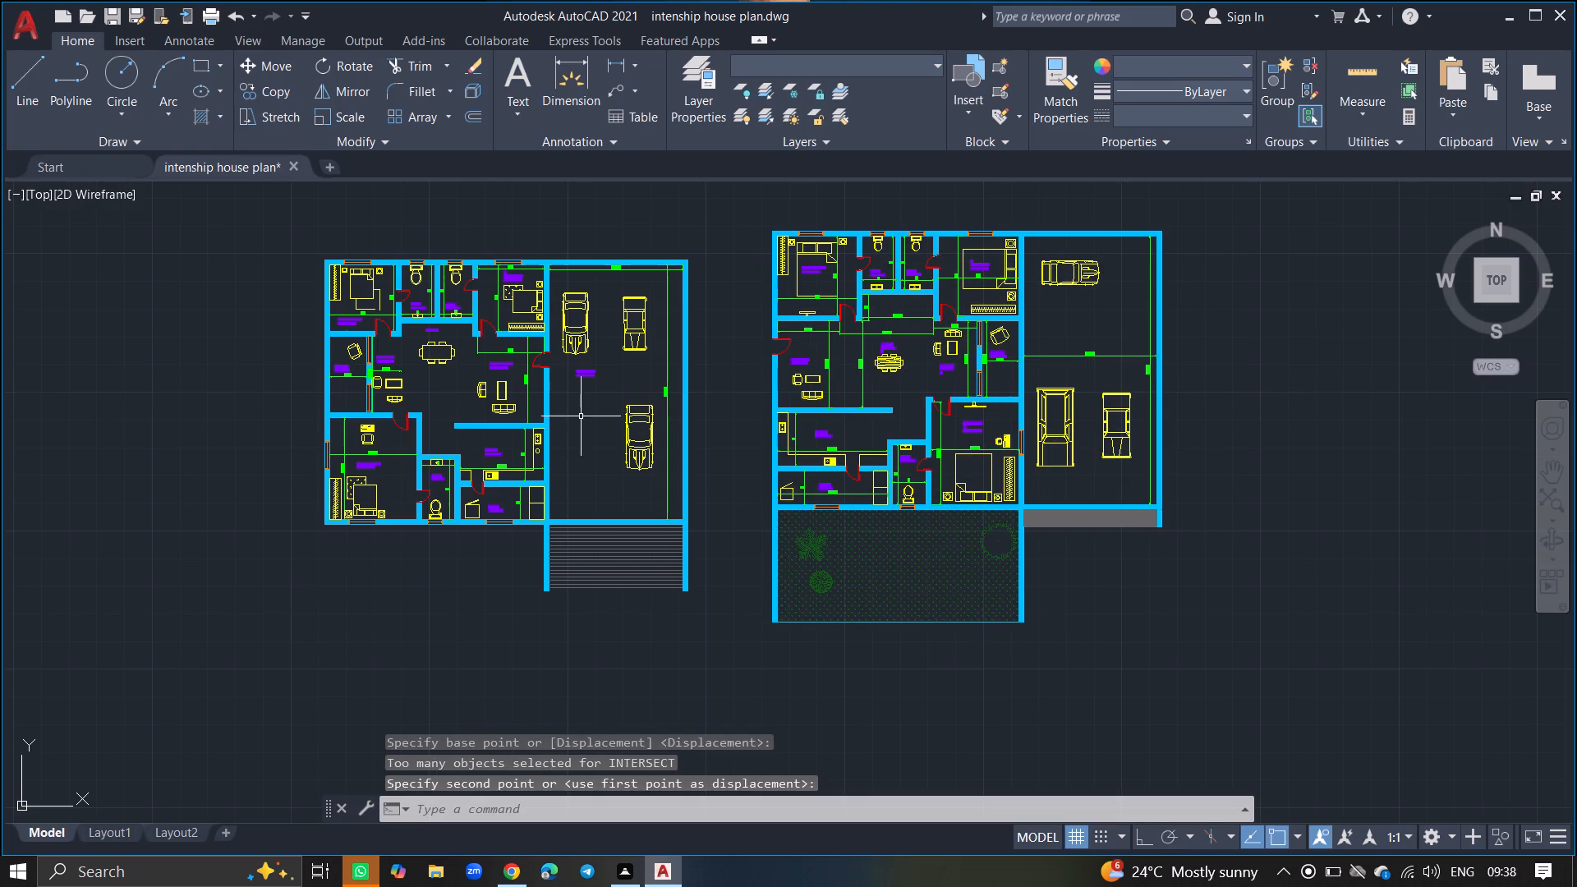
# Save the drawing.
pyautogui.hotkey('ctrl', 's')
pyautogui.hotkey('ctrl', 's')
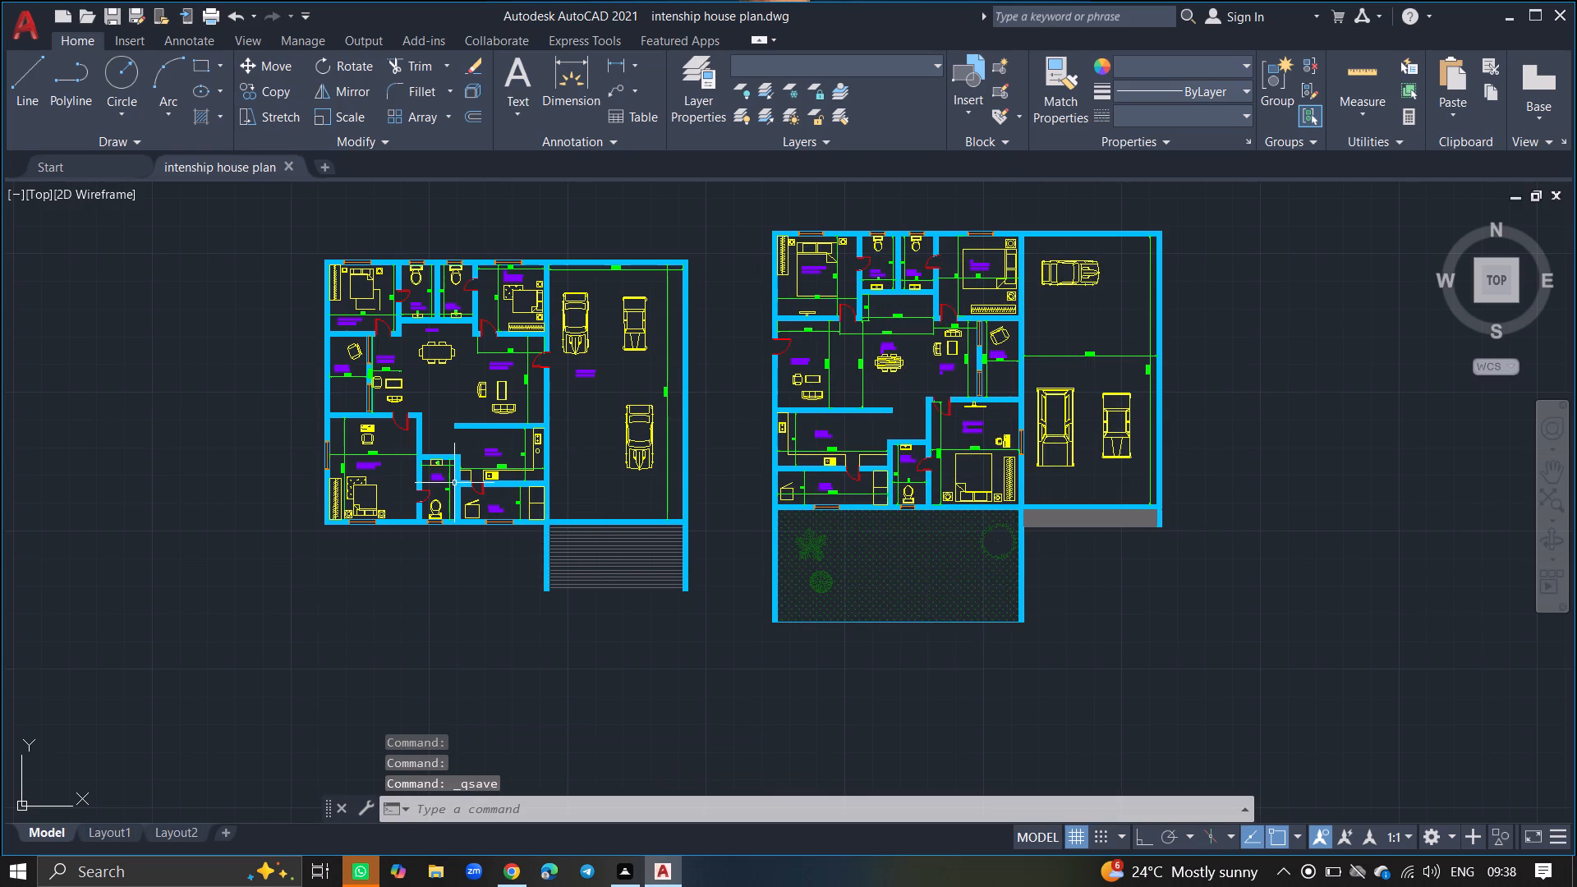
# Switch to Layout1 and delete its default viewport from the sheet.
pyautogui.click(126, 834)
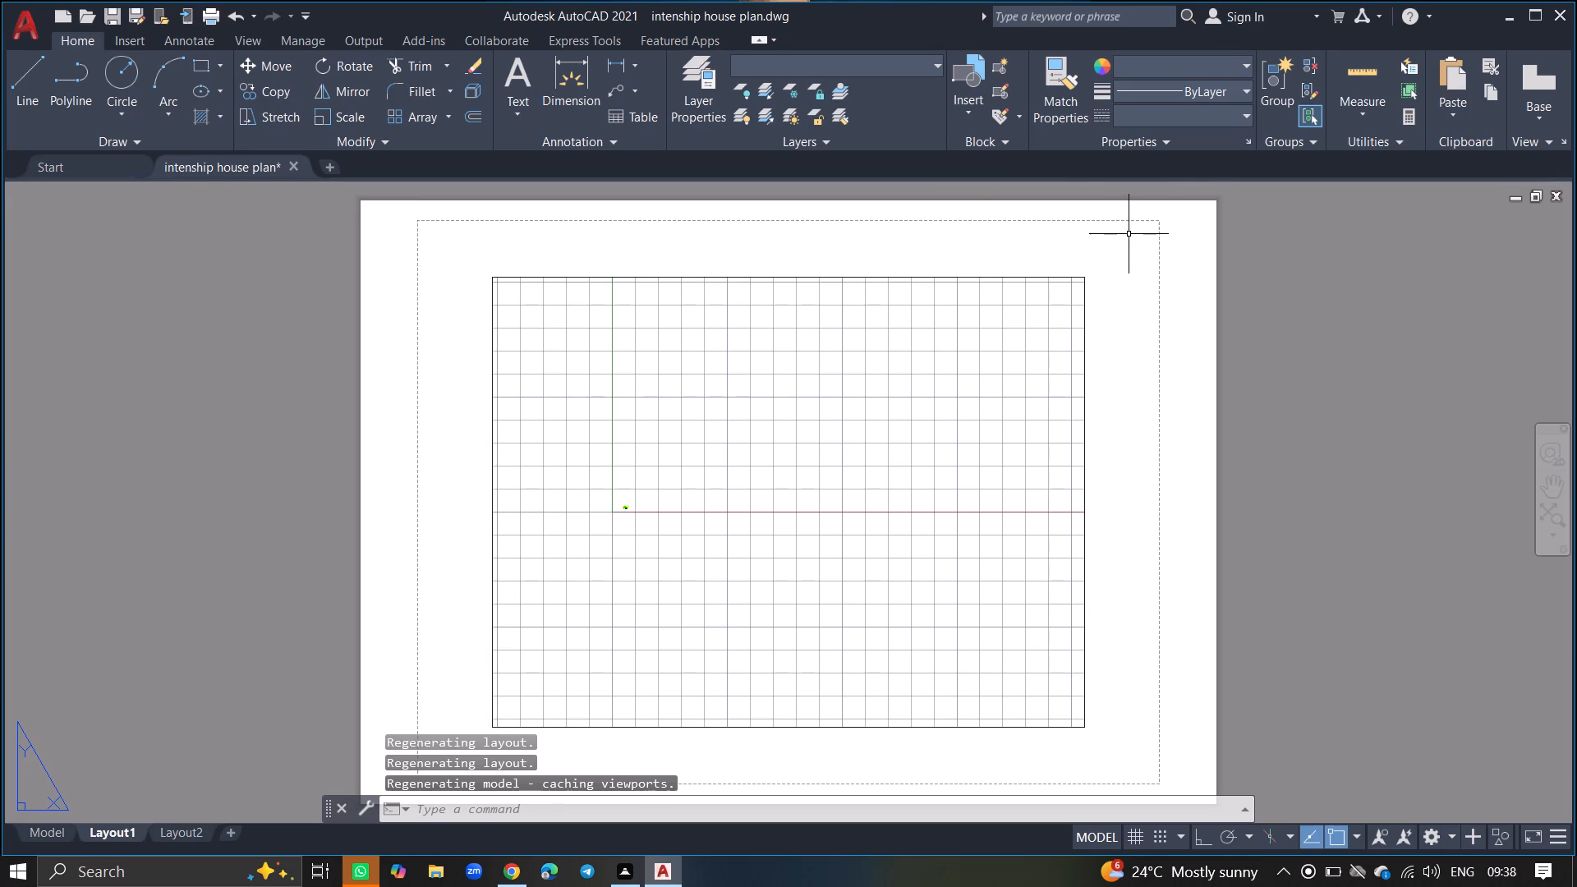
pyautogui.click(1169, 217)
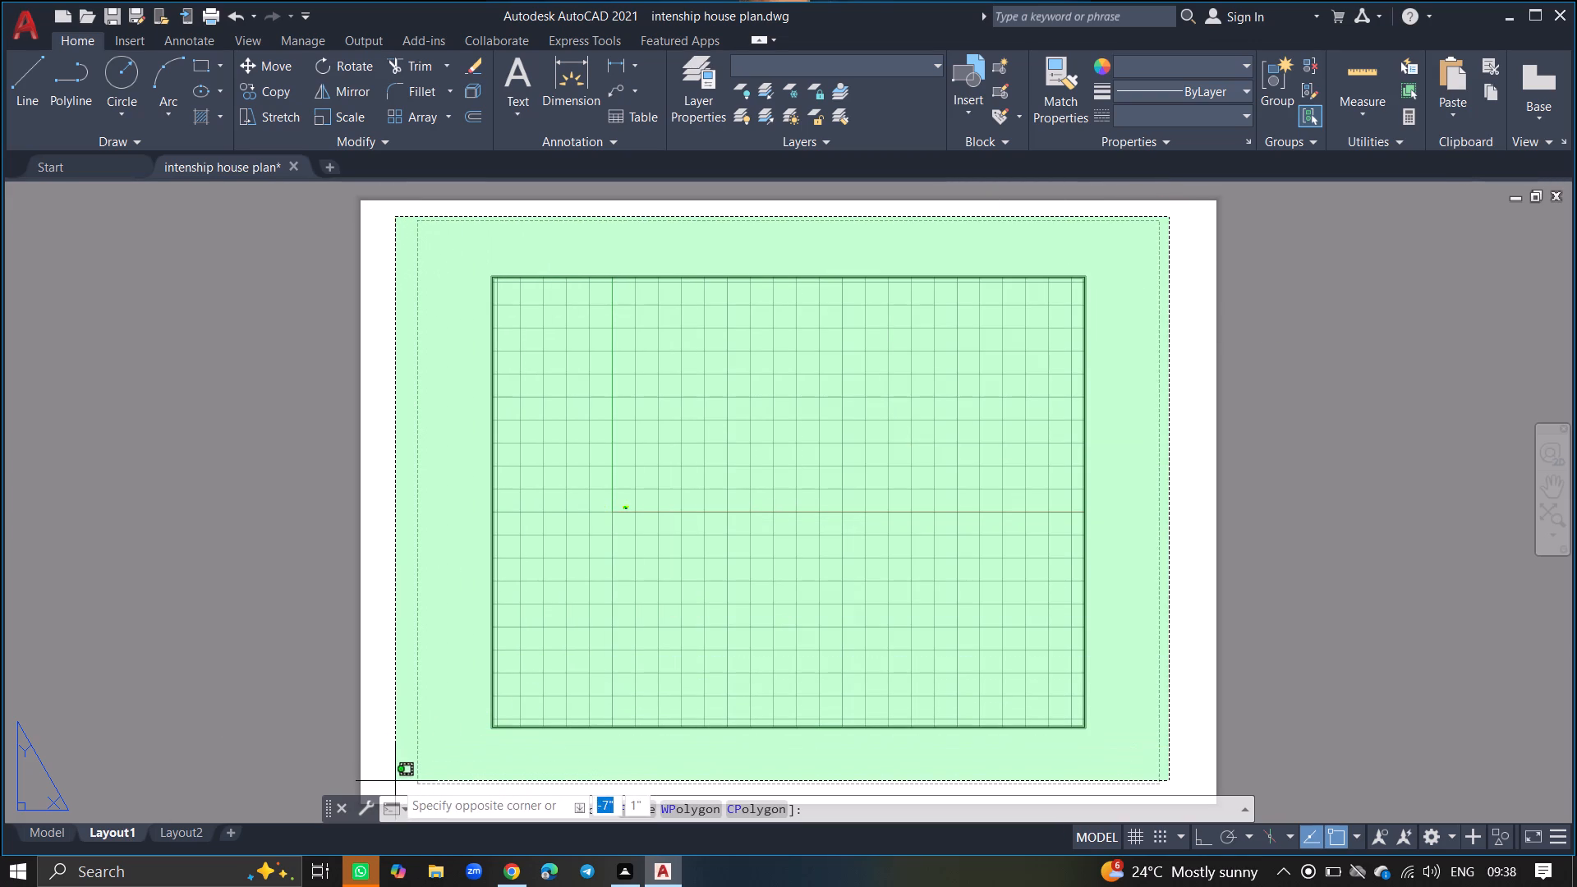
pyautogui.click(387, 791)
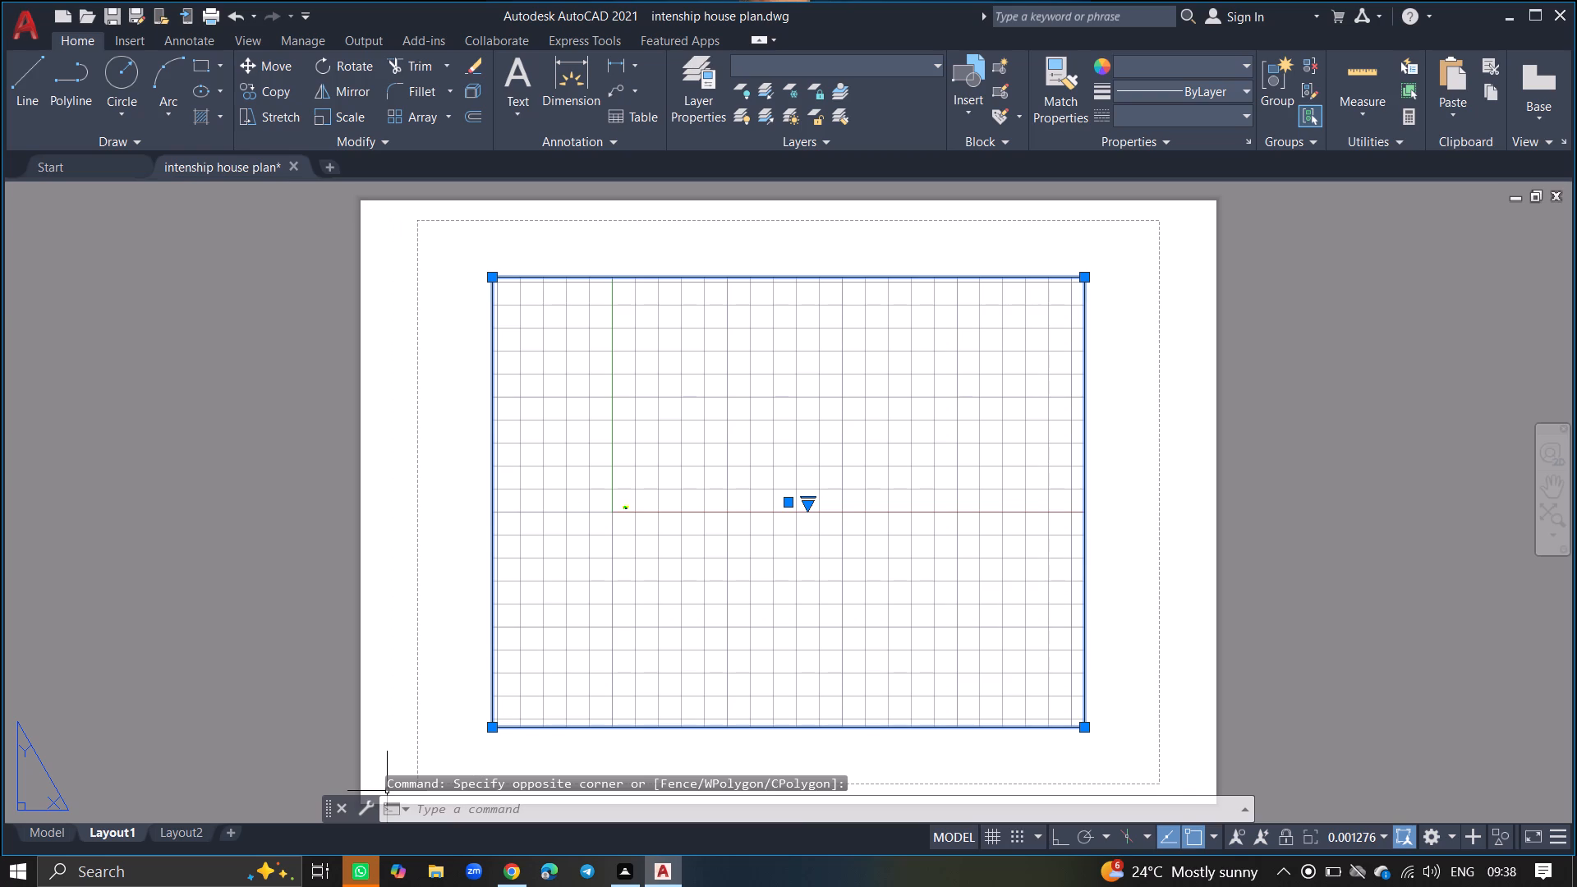
pyautogui.press('Delete')
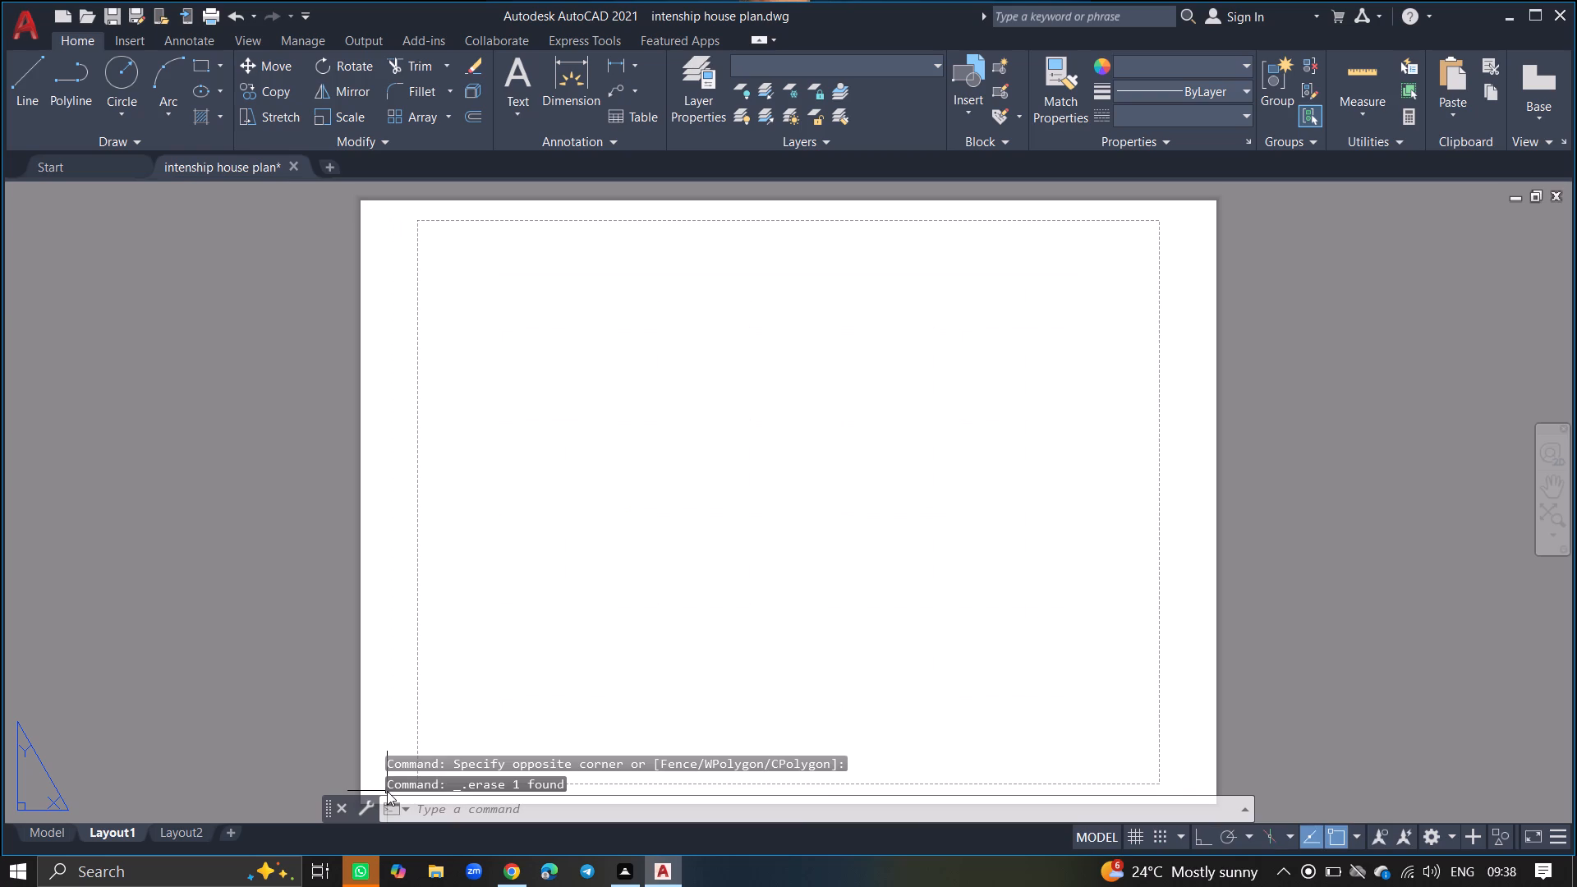
# Modify the page setup of Layout1 to use the DWG To PDF.pc3 plotter.
pyautogui.rightClick(121, 835)
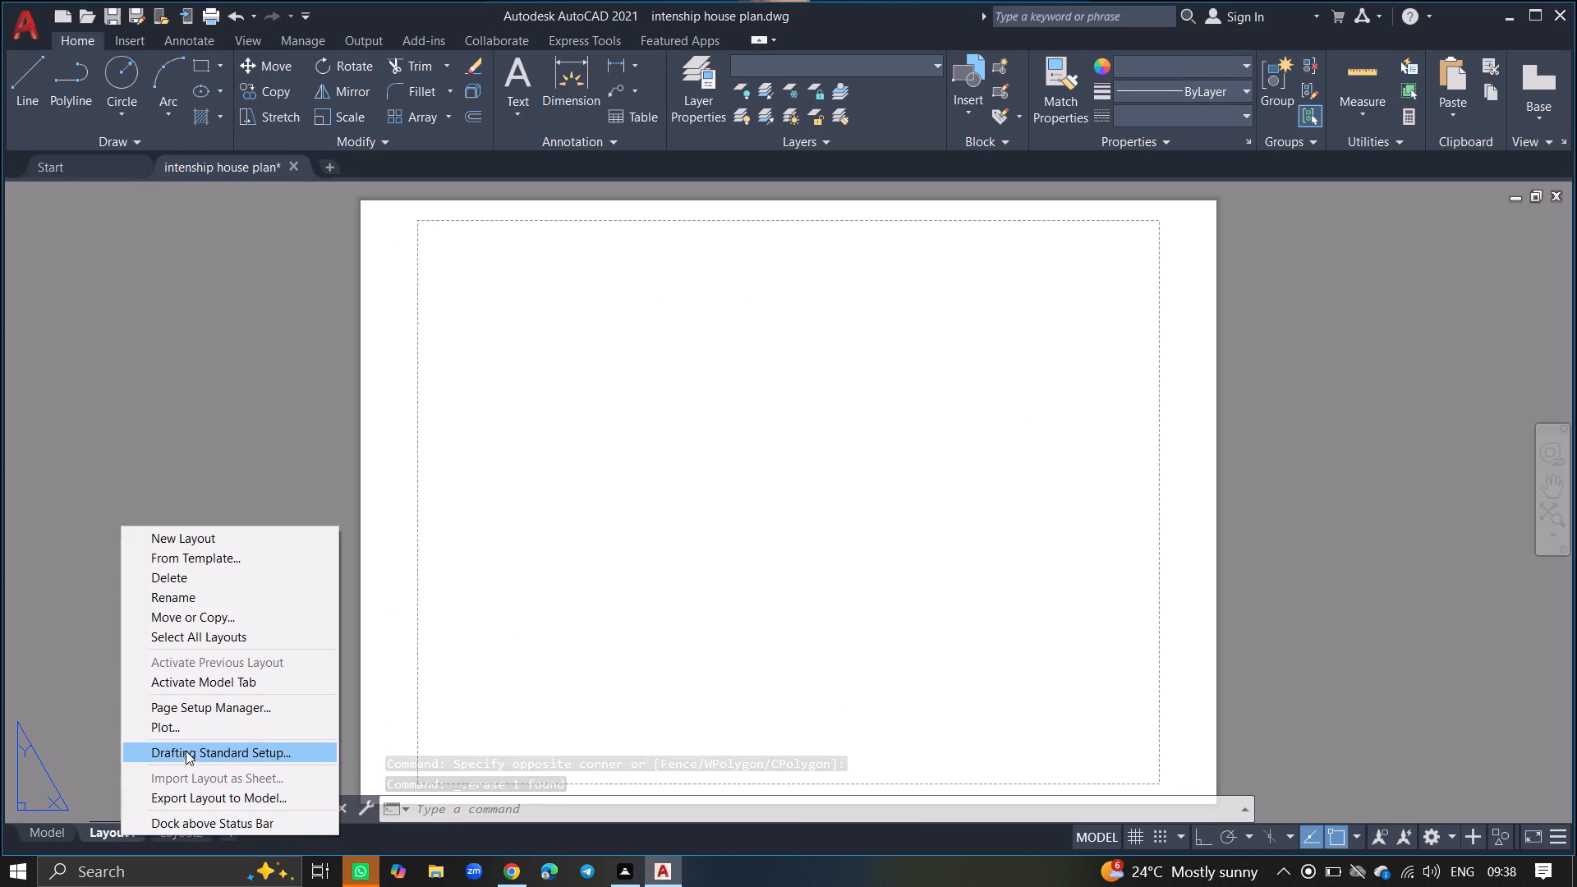
pyautogui.click(203, 712)
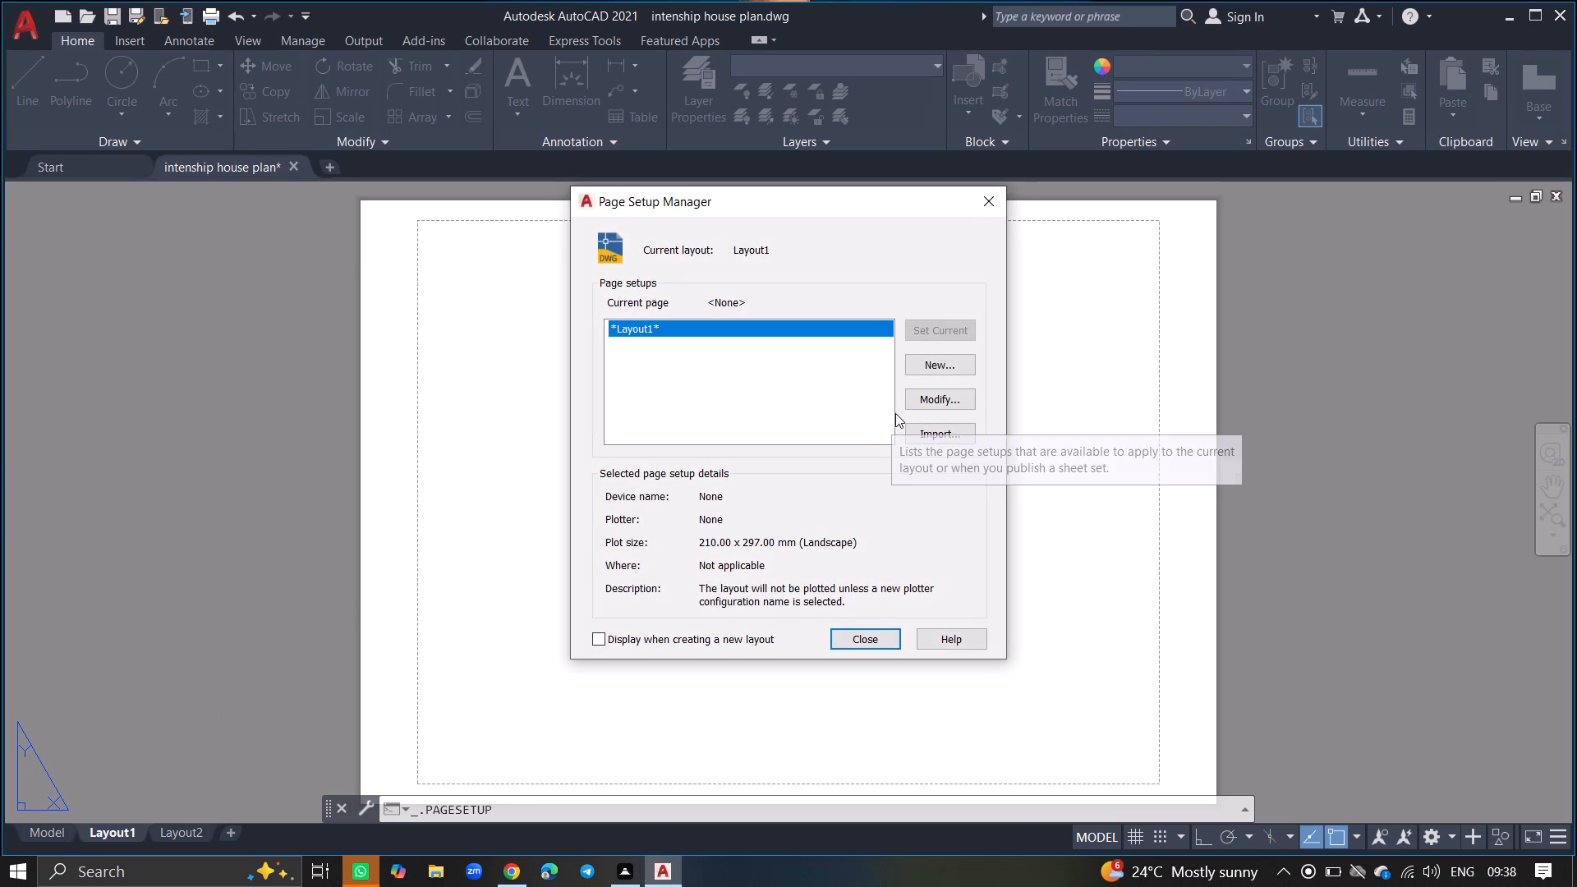
pyautogui.click(916, 399)
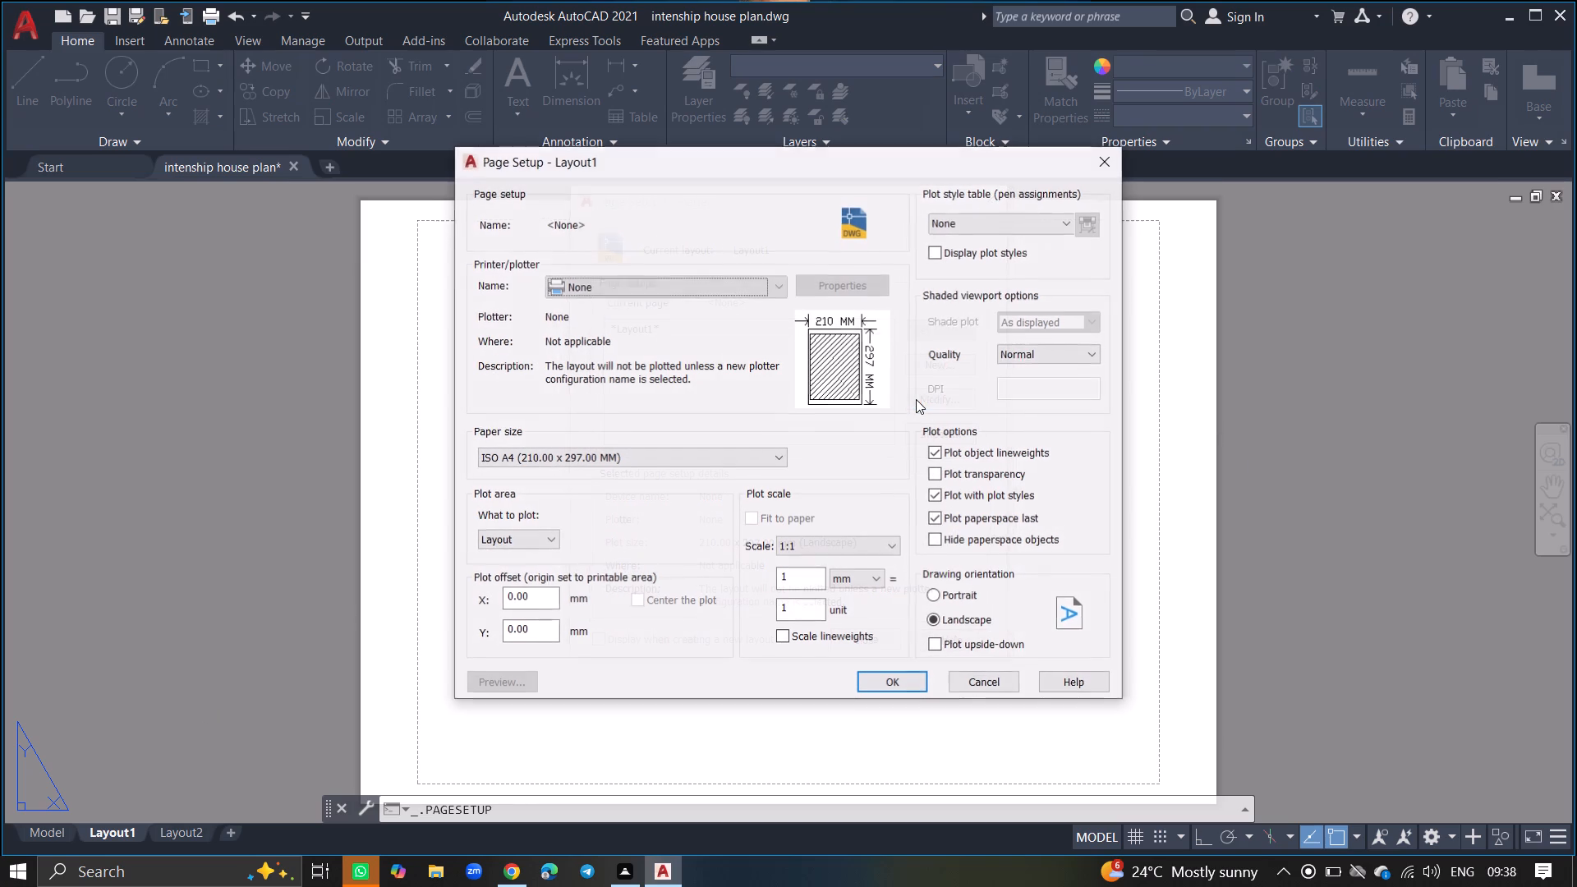
pyautogui.click(724, 283)
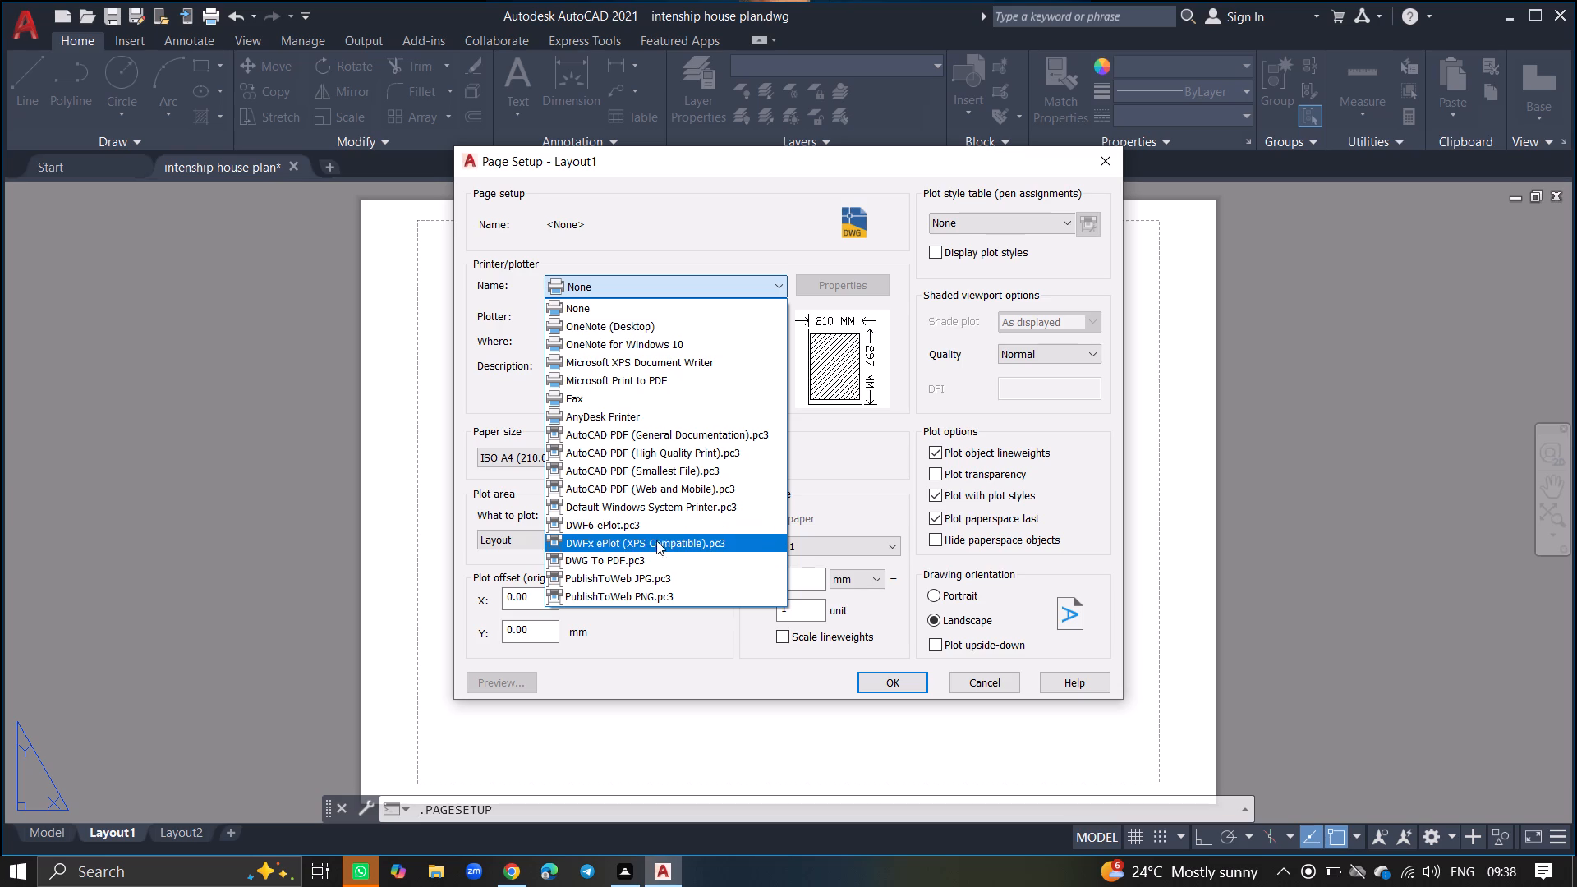
pyautogui.click(656, 558)
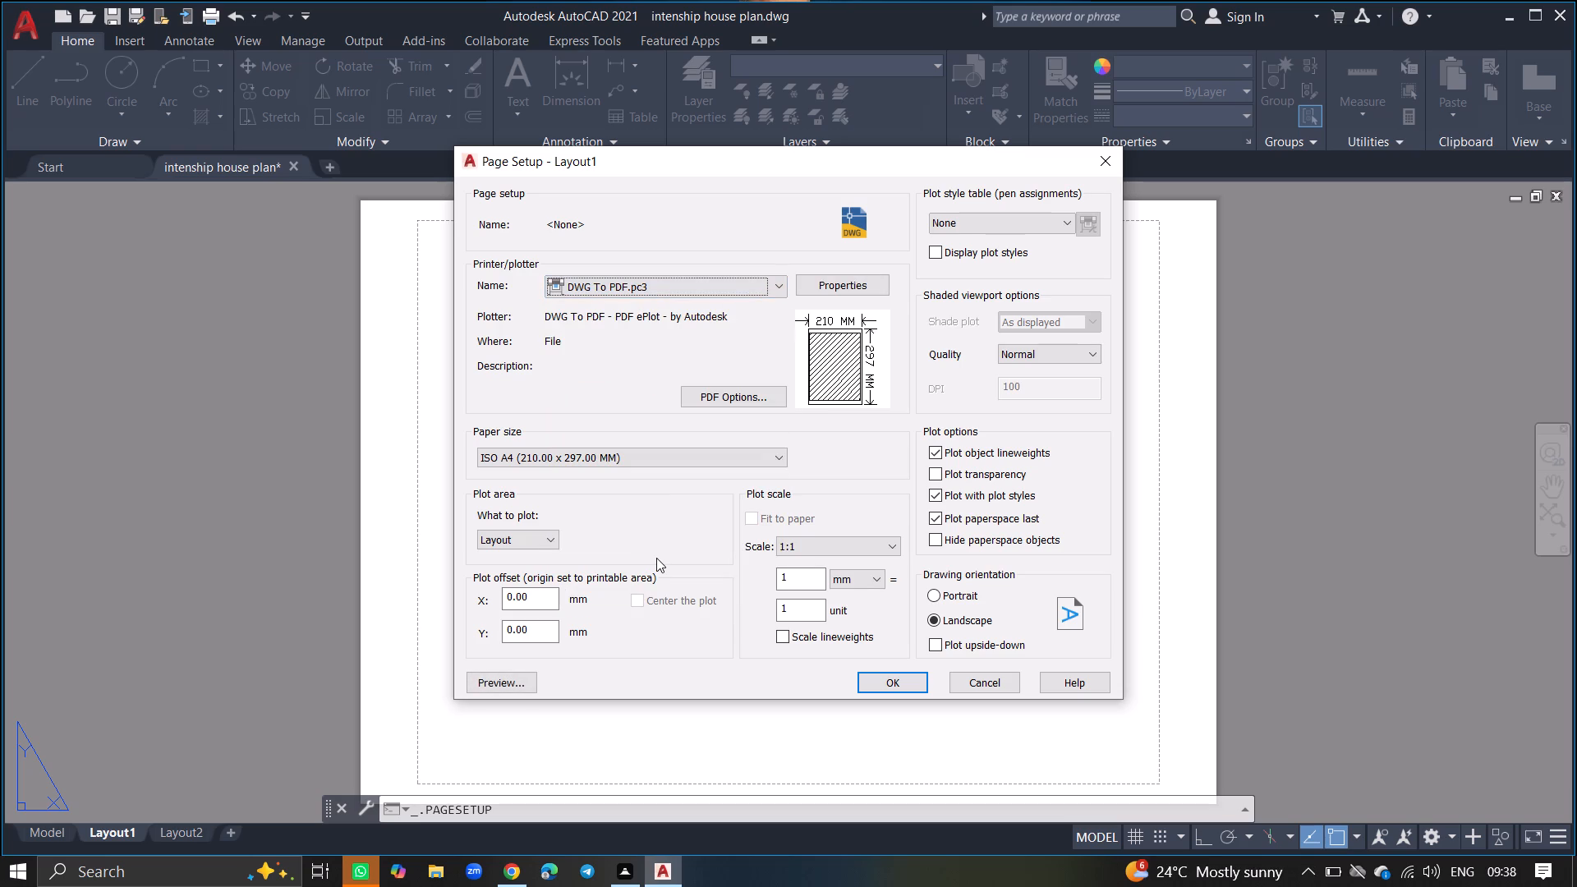
# Set the Layout1 paper size to ISO full bleed A4 (210.00 x 297.00 MM).
pyautogui.click(632, 457)
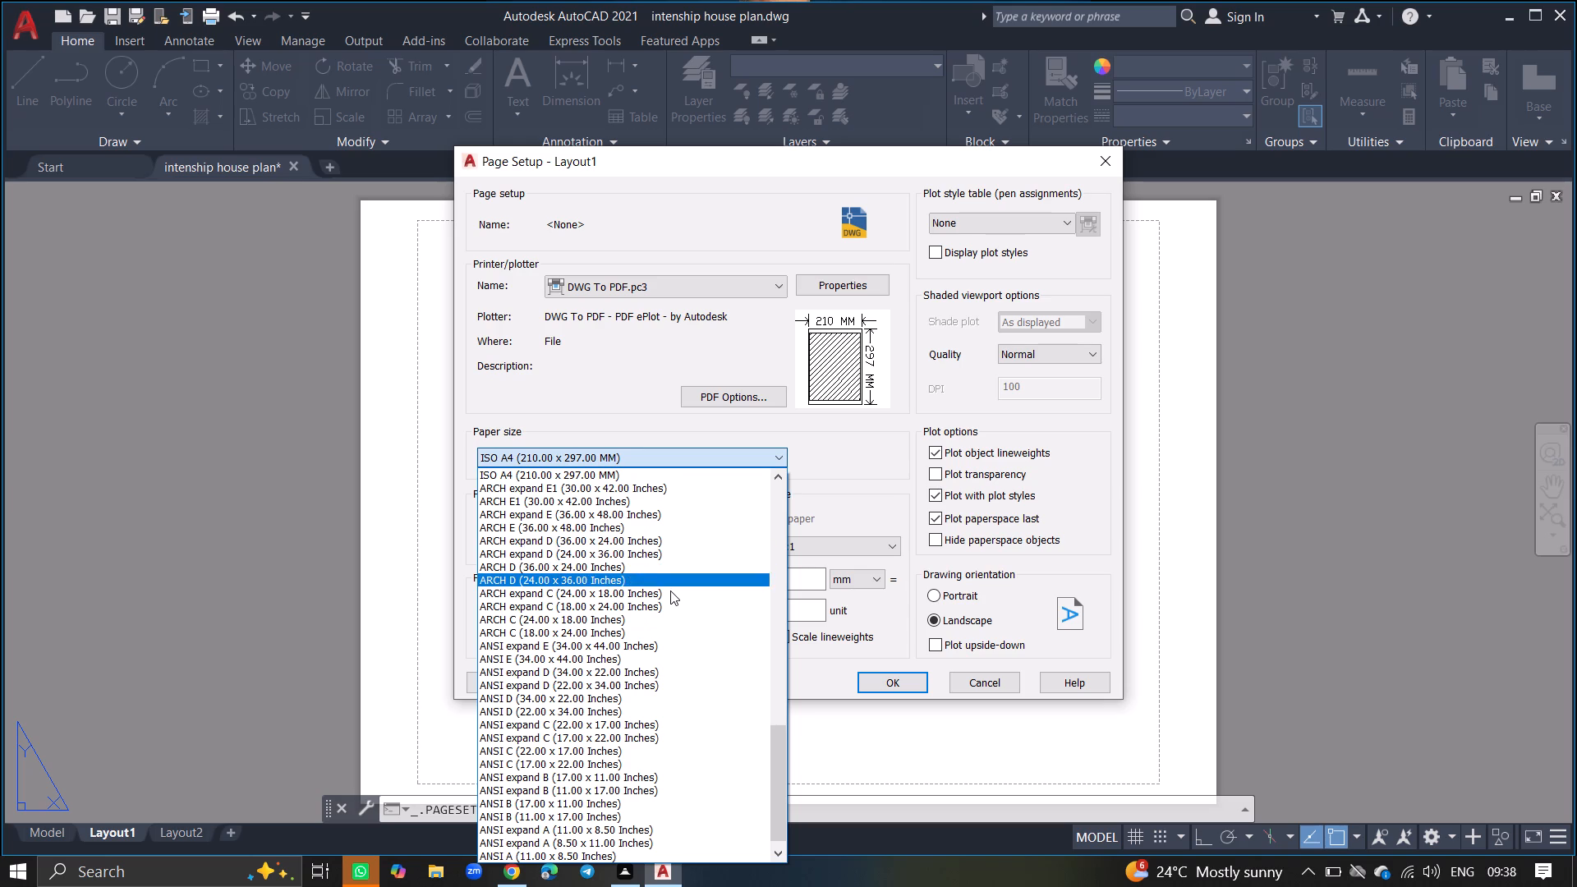
pyautogui.click(775, 705)
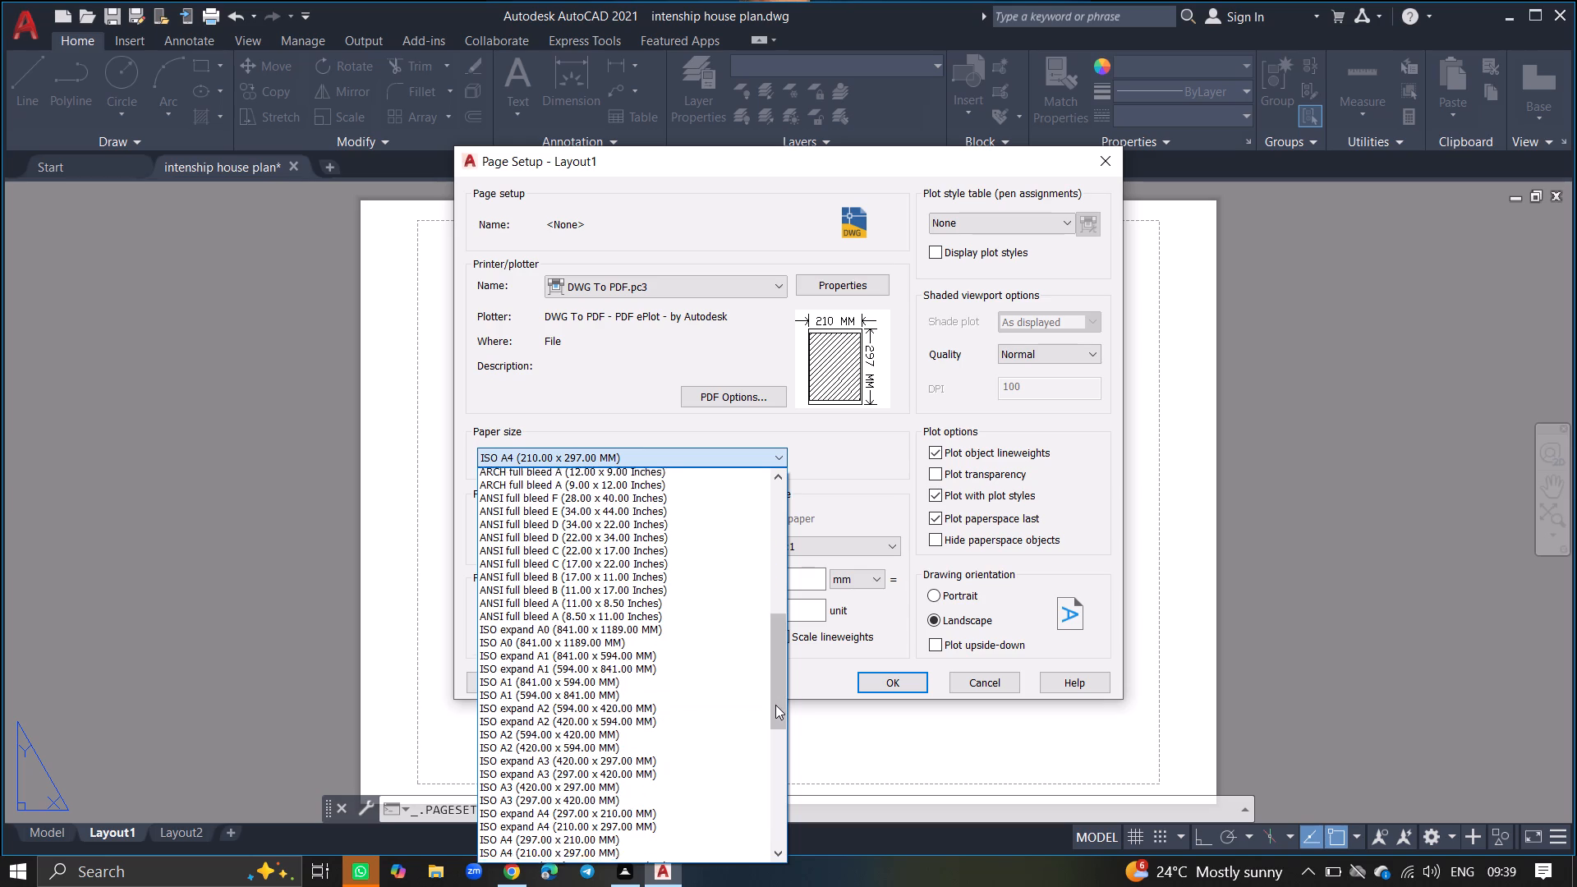
pyautogui.click(779, 606)
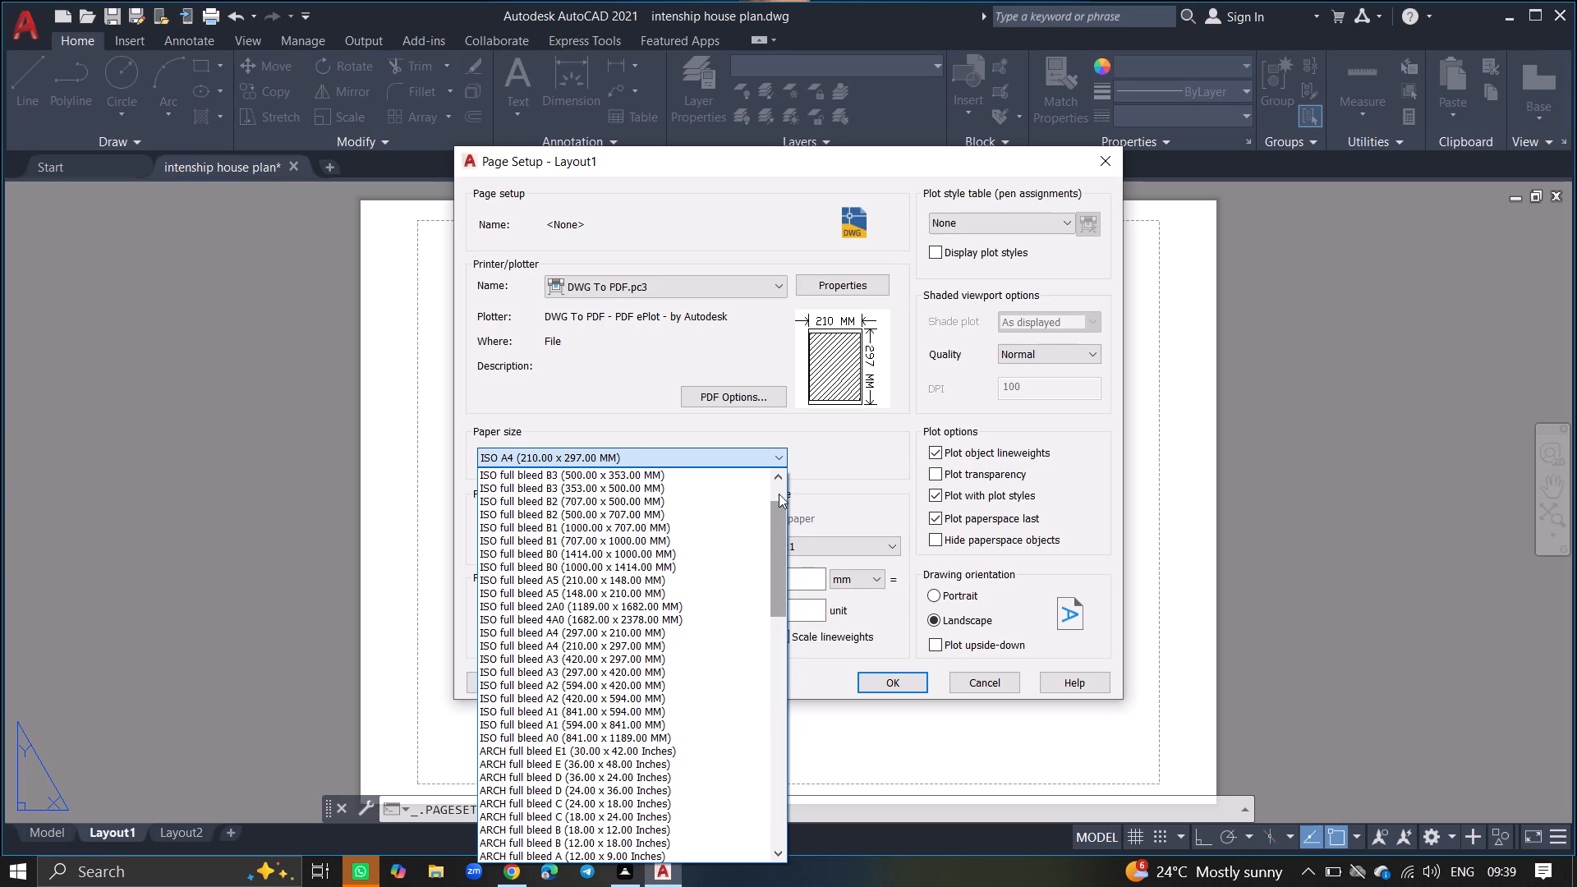
pyautogui.tripleClick(778, 490)
pyautogui.tripleClick(778, 490)
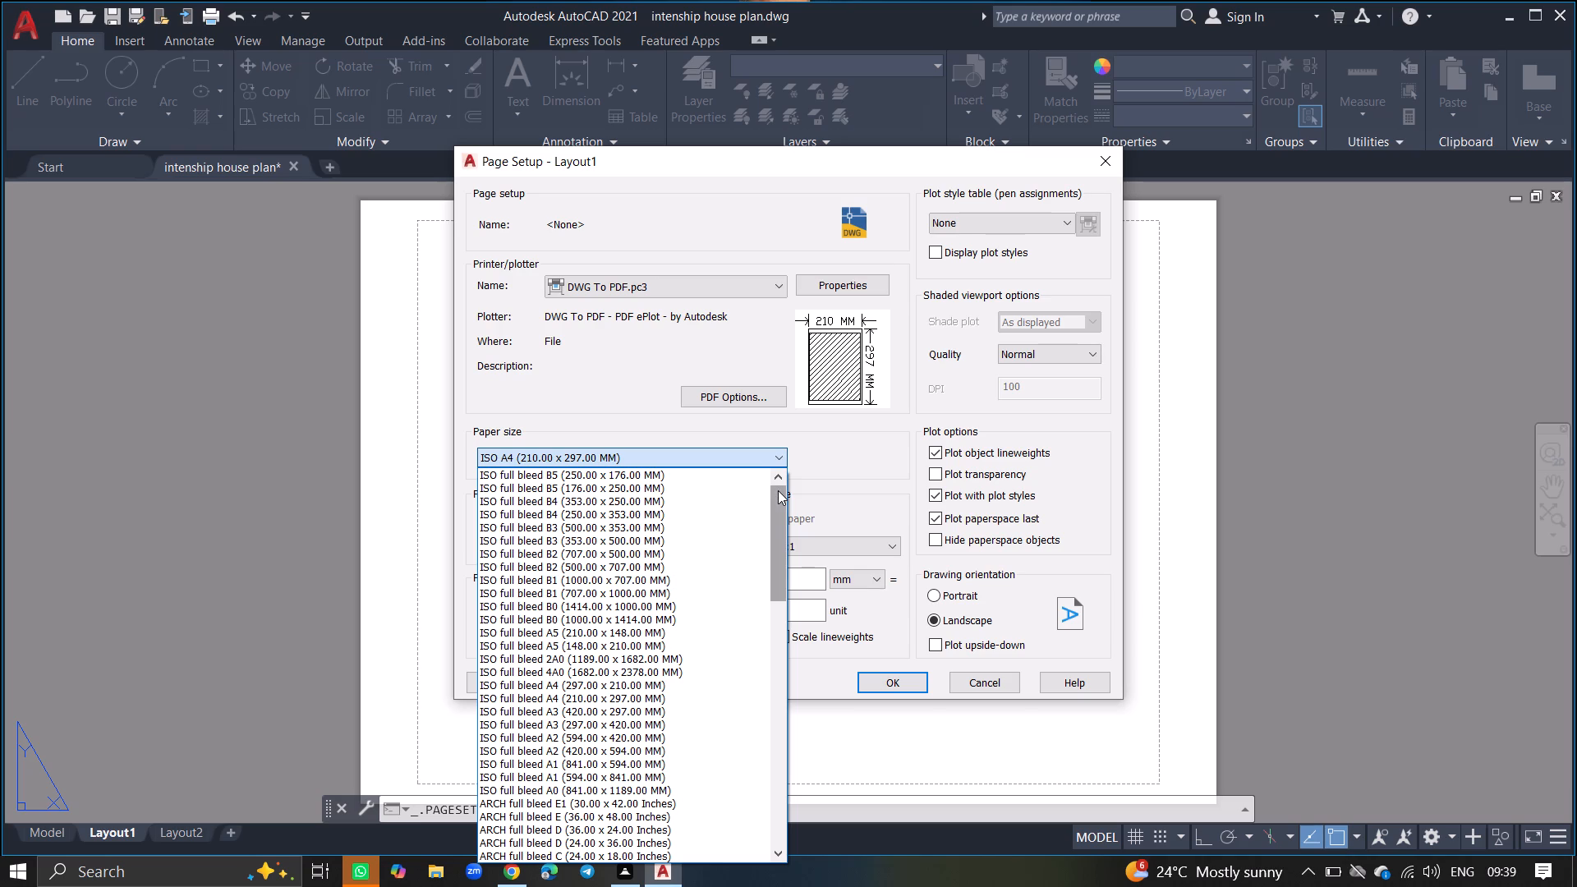
pyautogui.tripleClick(777, 476)
pyautogui.click(777, 476)
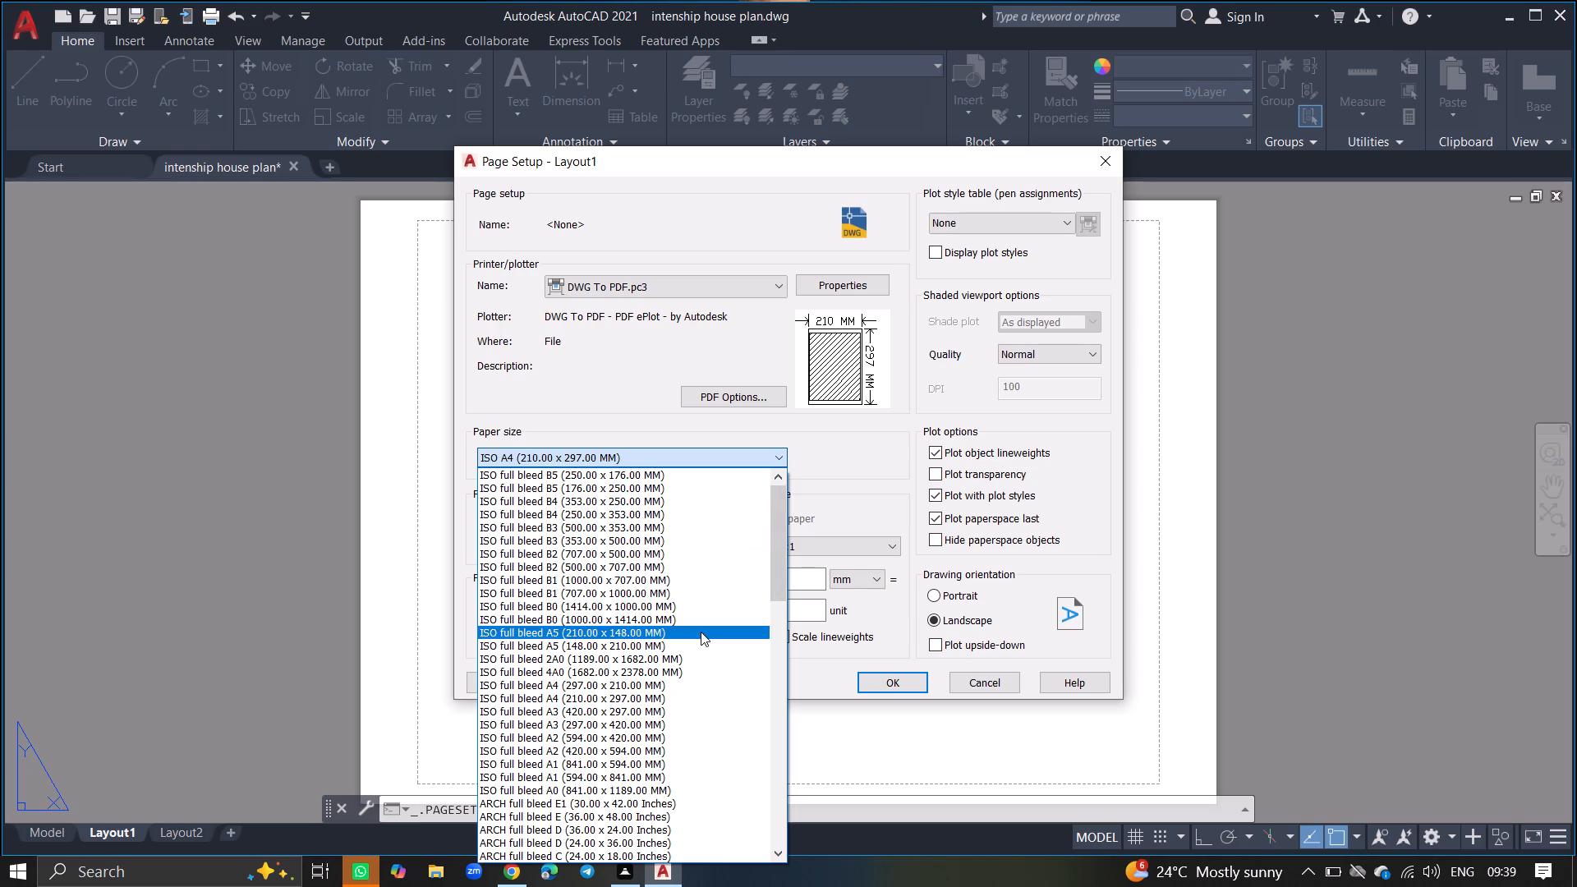
pyautogui.click(683, 692)
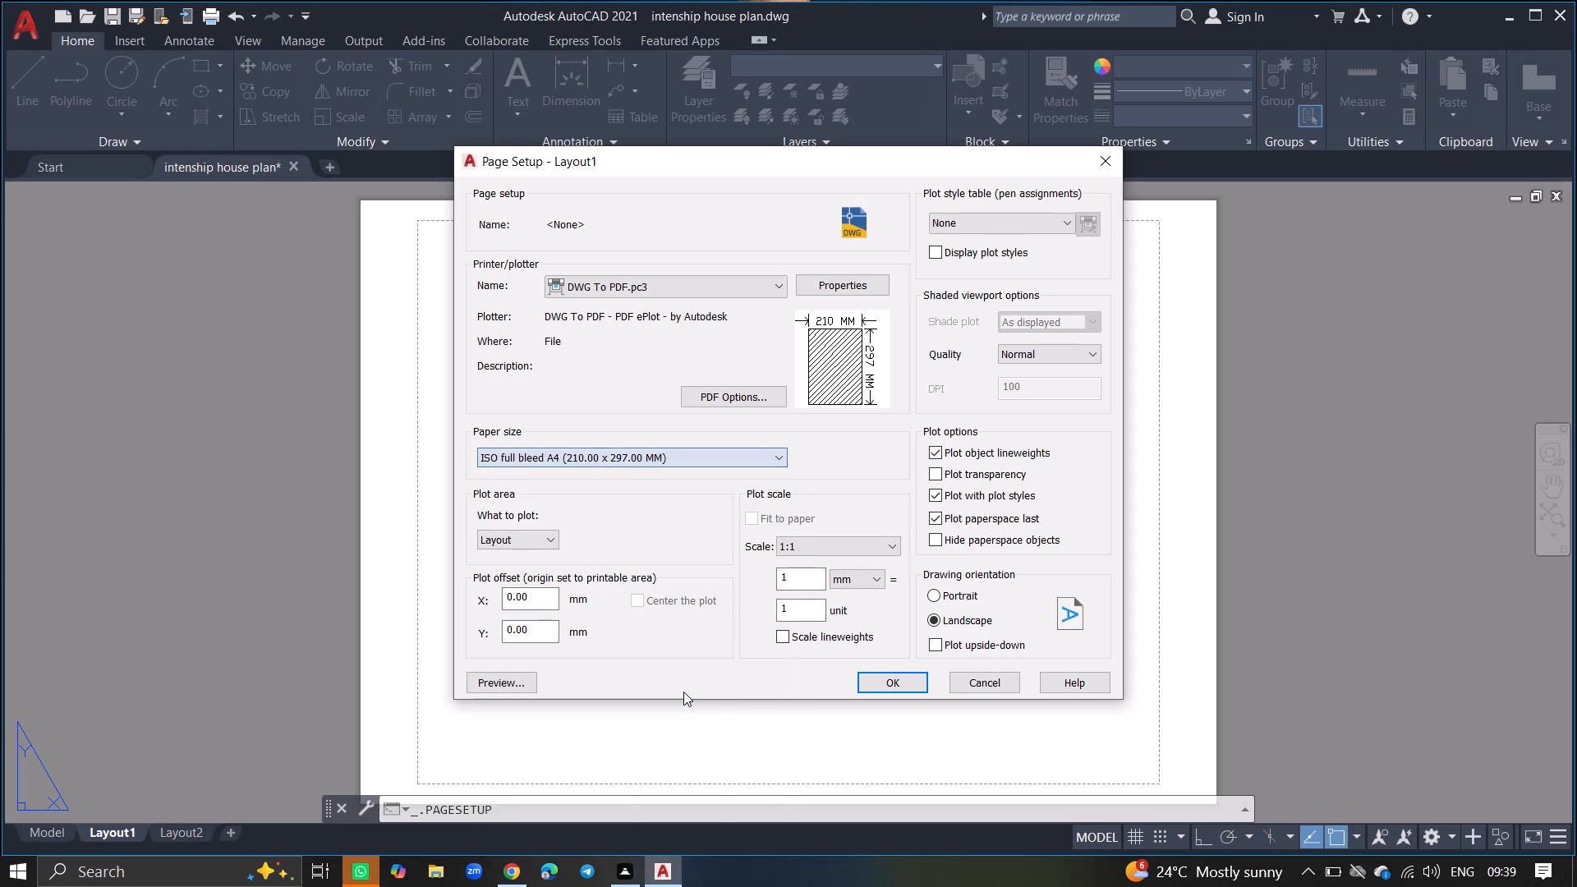
# Change the Layout1 paper size to ISO full bleed A4 (297.00 x 210.00 MM) and finish the page setup.
pyautogui.click(747, 457)
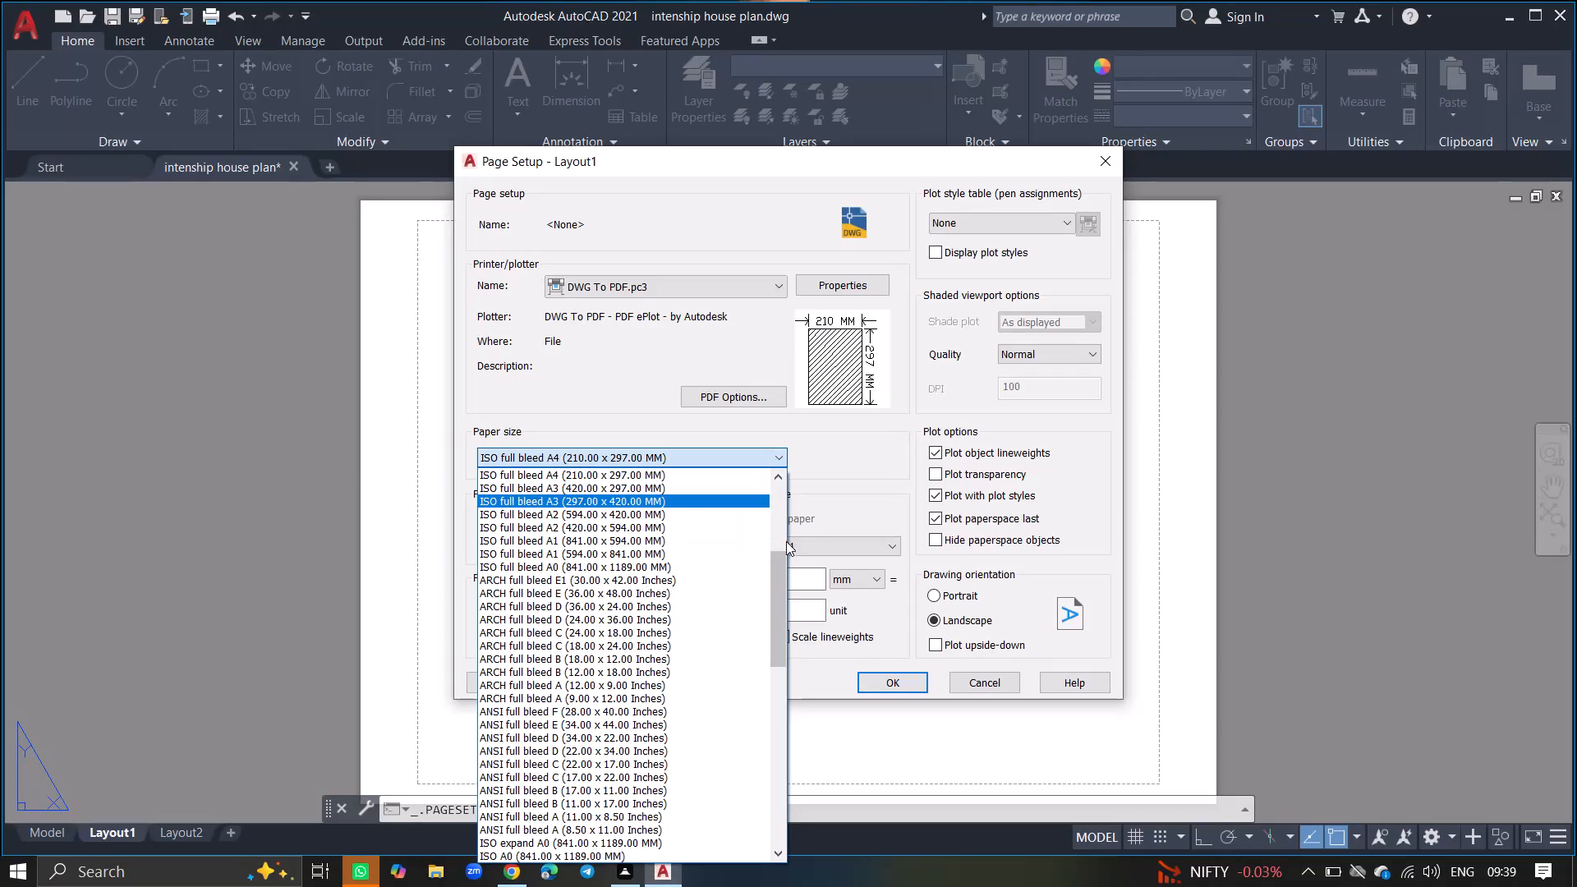
pyautogui.click(779, 477)
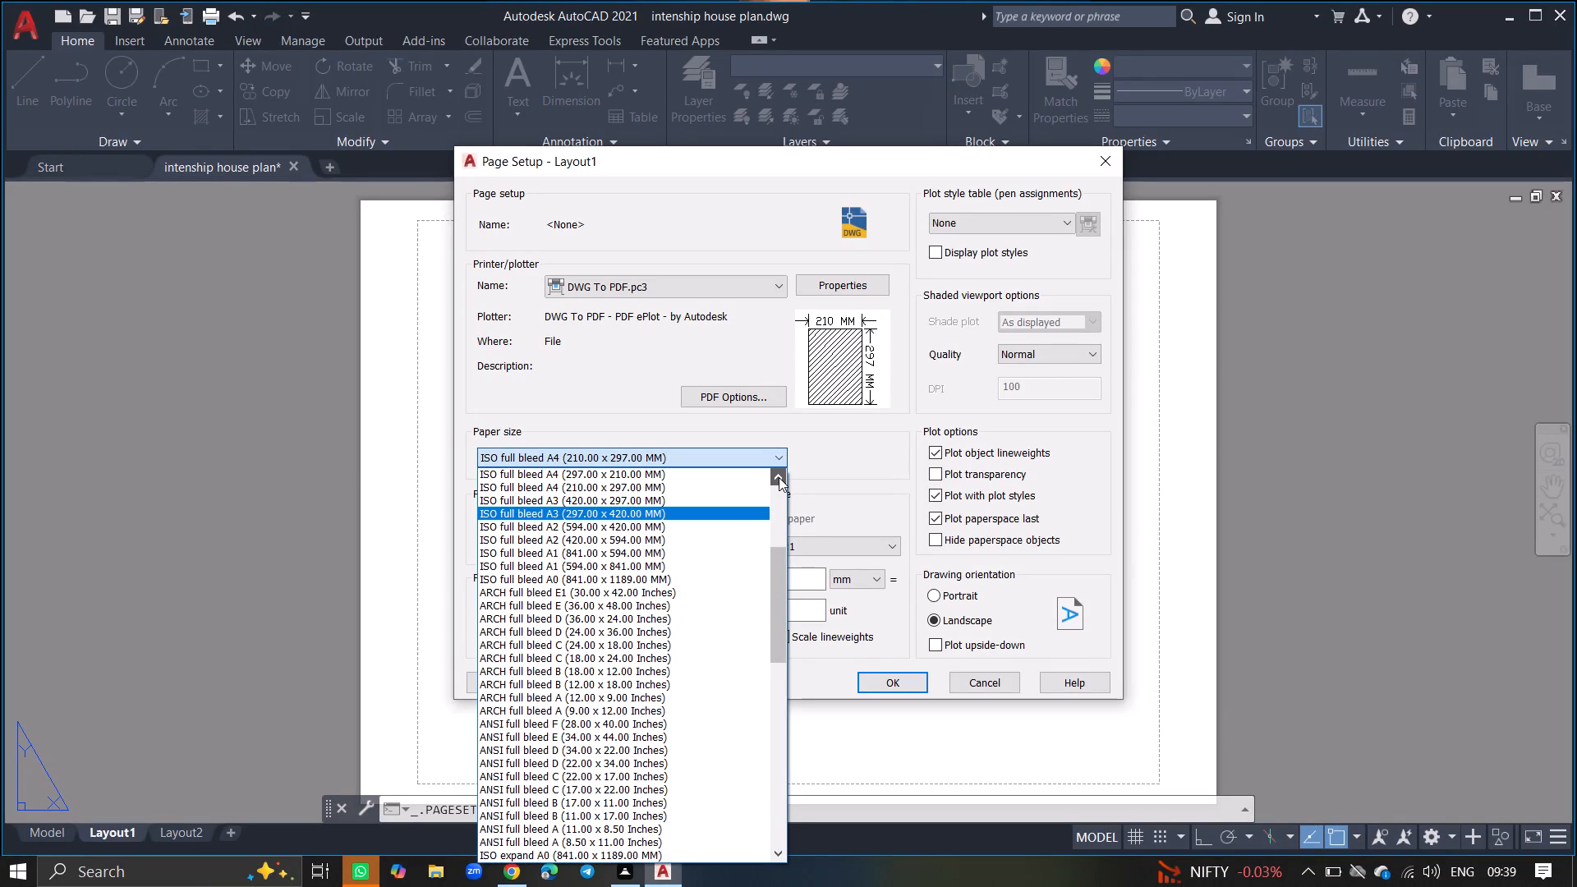
pyautogui.doubleClick(728, 473)
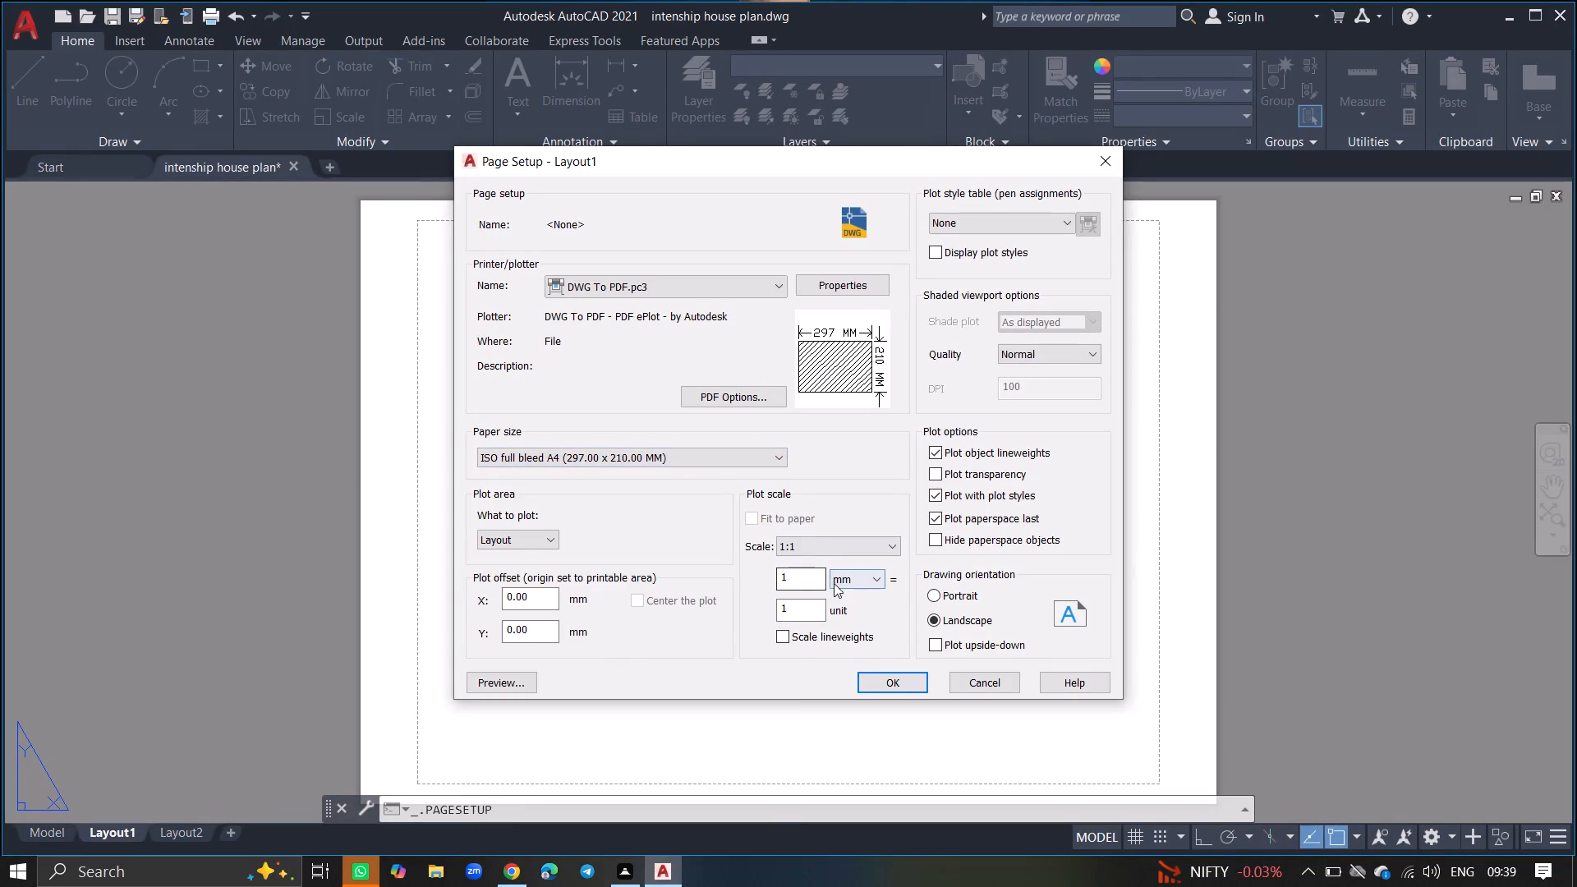
pyautogui.click(880, 674)
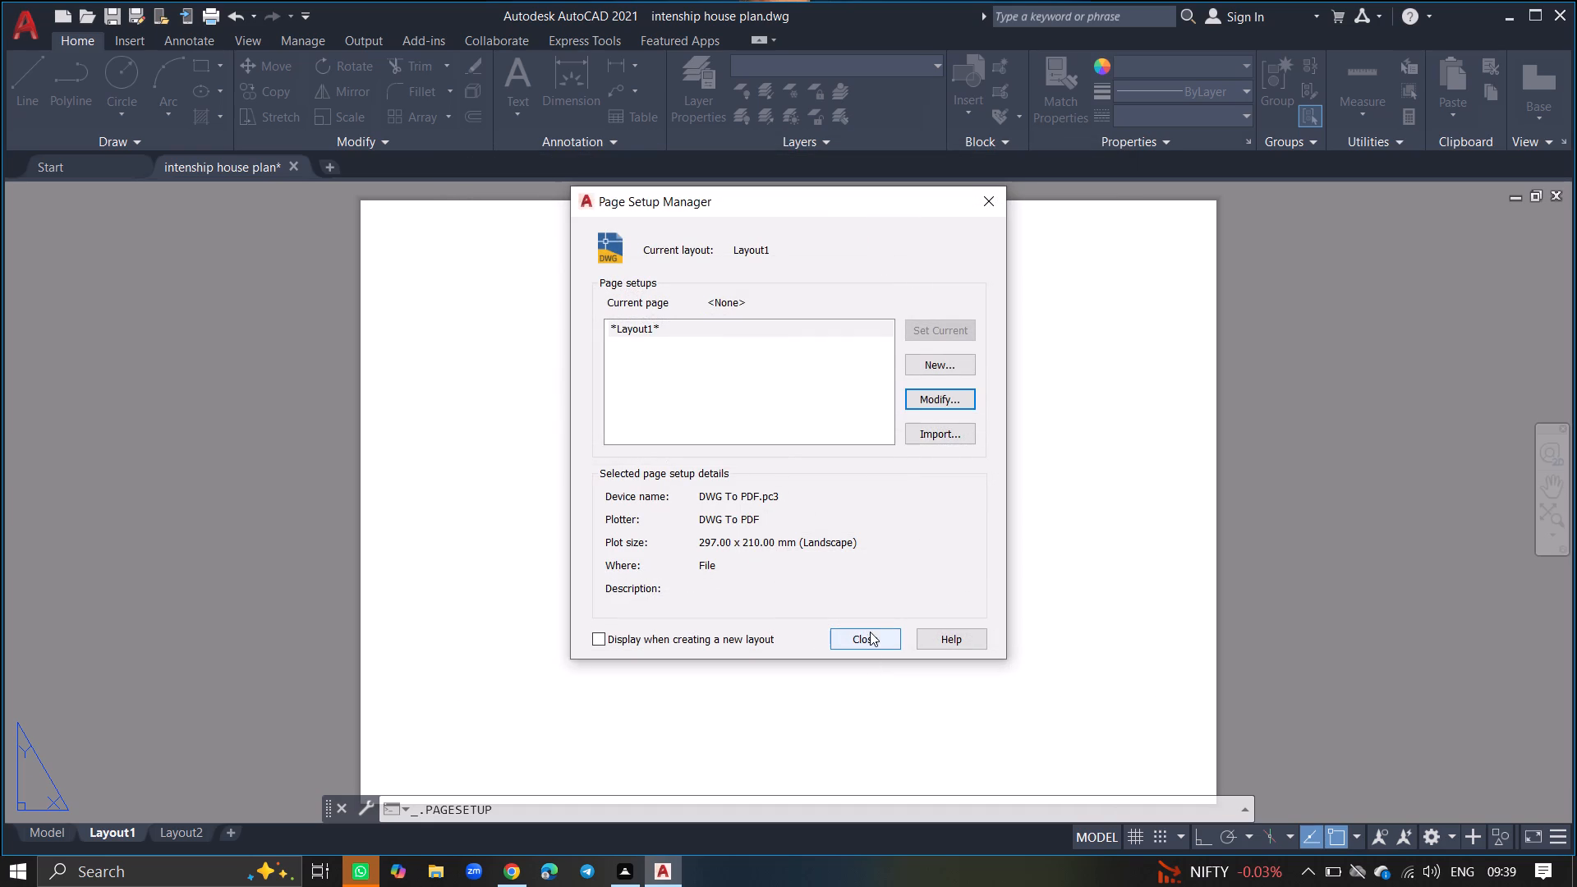
pyautogui.click(868, 637)
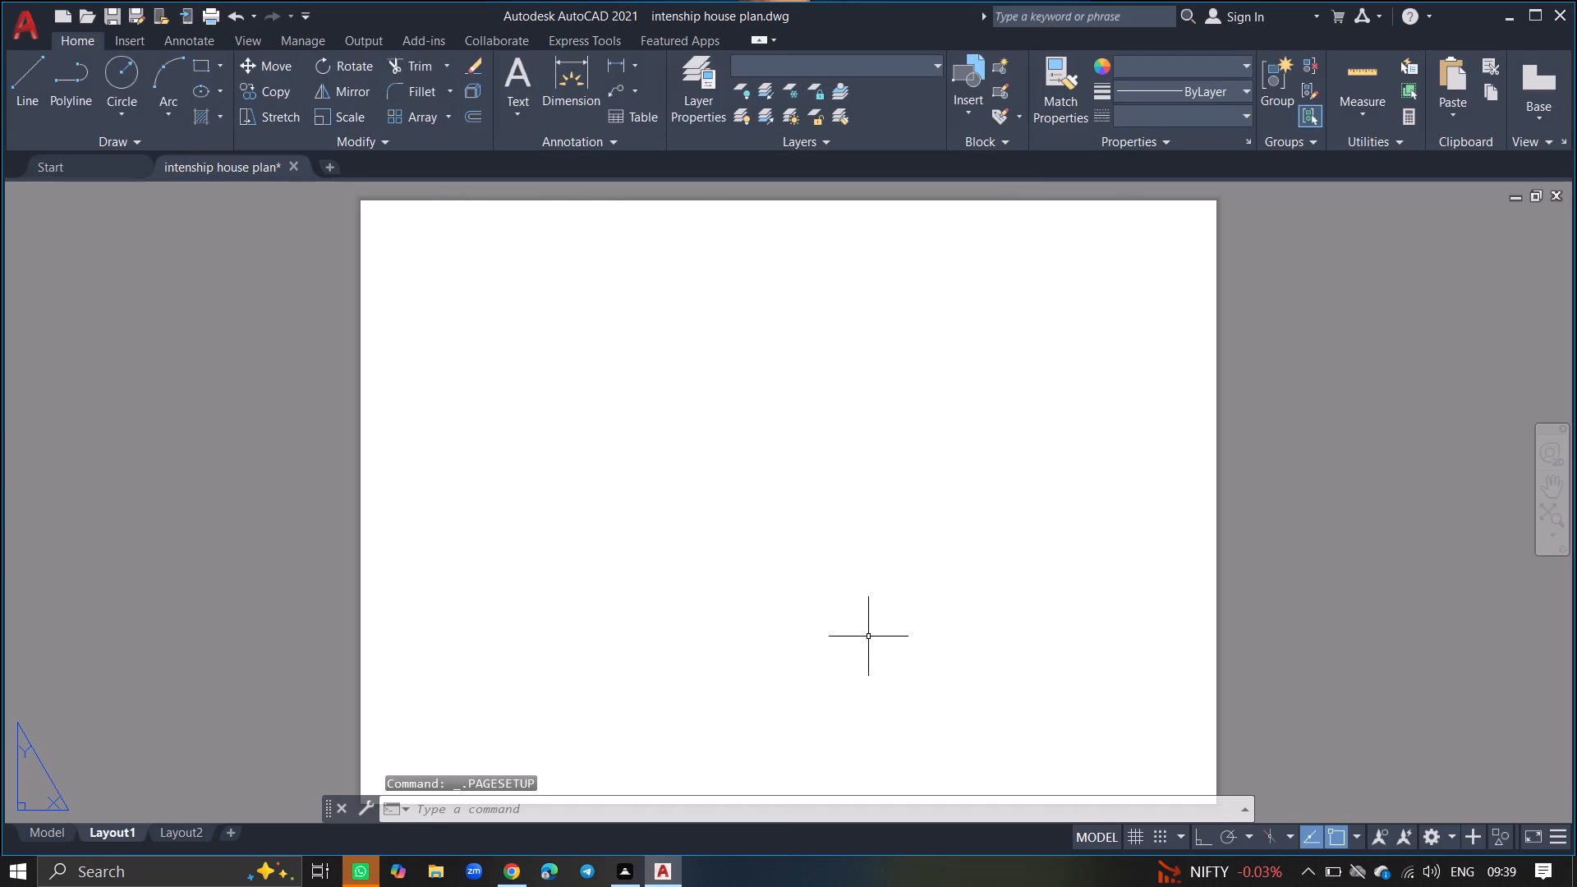
# Create a rectangular viewport with MVIEW on Layout1, spanning nearly the whole sheet just inside its edges.
pyautogui.write('MVIEW')
pyautogui.press('Return')
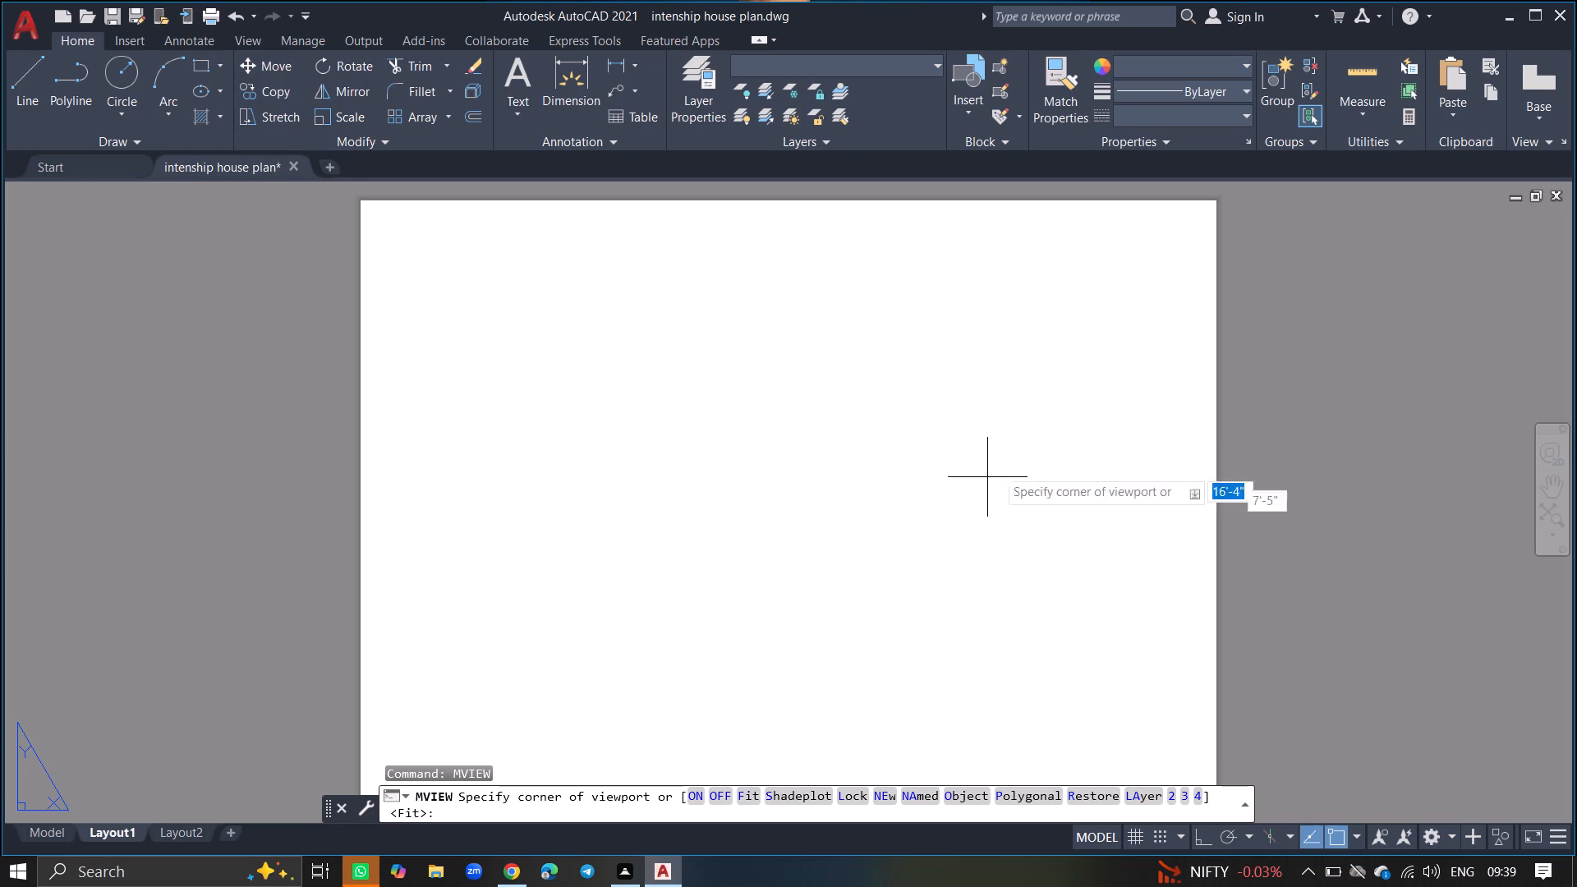
pyautogui.click(1210, 206)
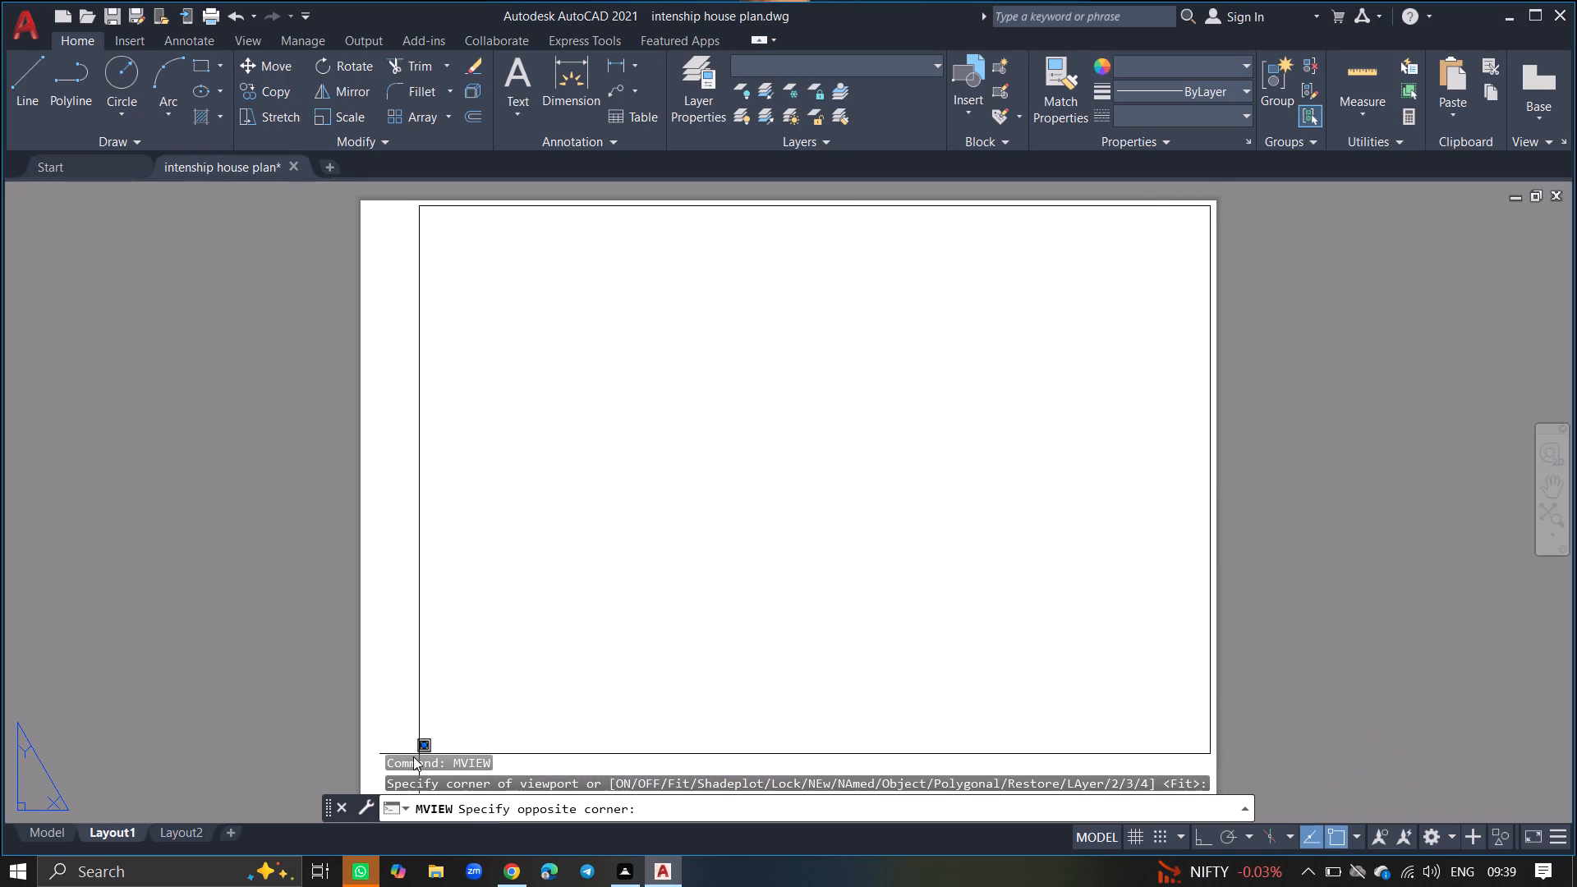
pyautogui.click(372, 770)
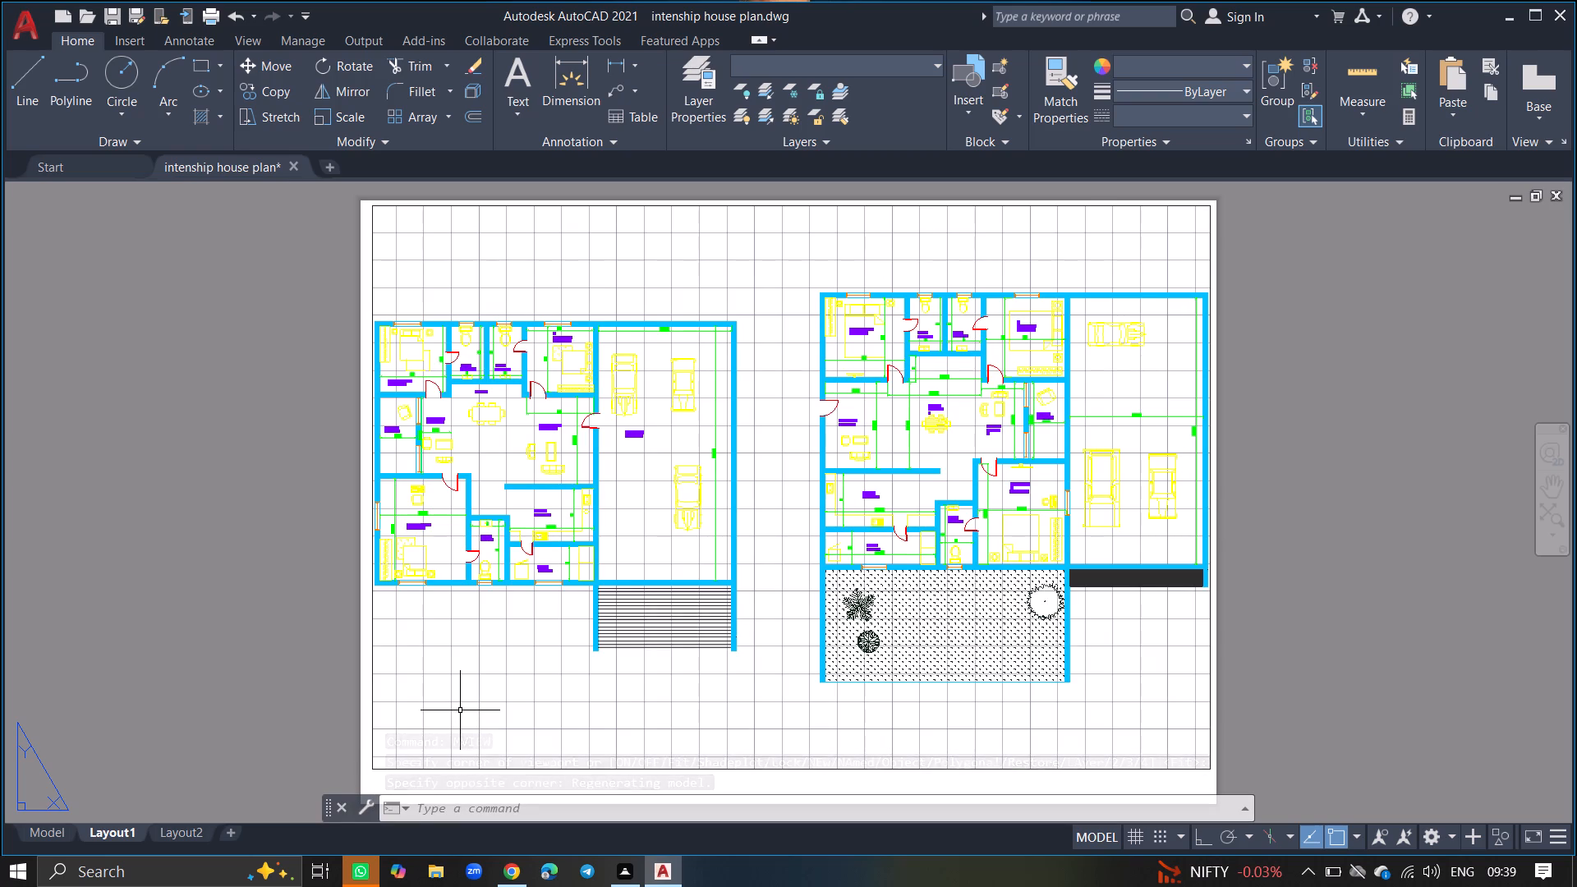
# Turn off the grid inside the new viewport and scale its view so both floor plans fit within the frame.
pyautogui.doubleClick(460, 710)
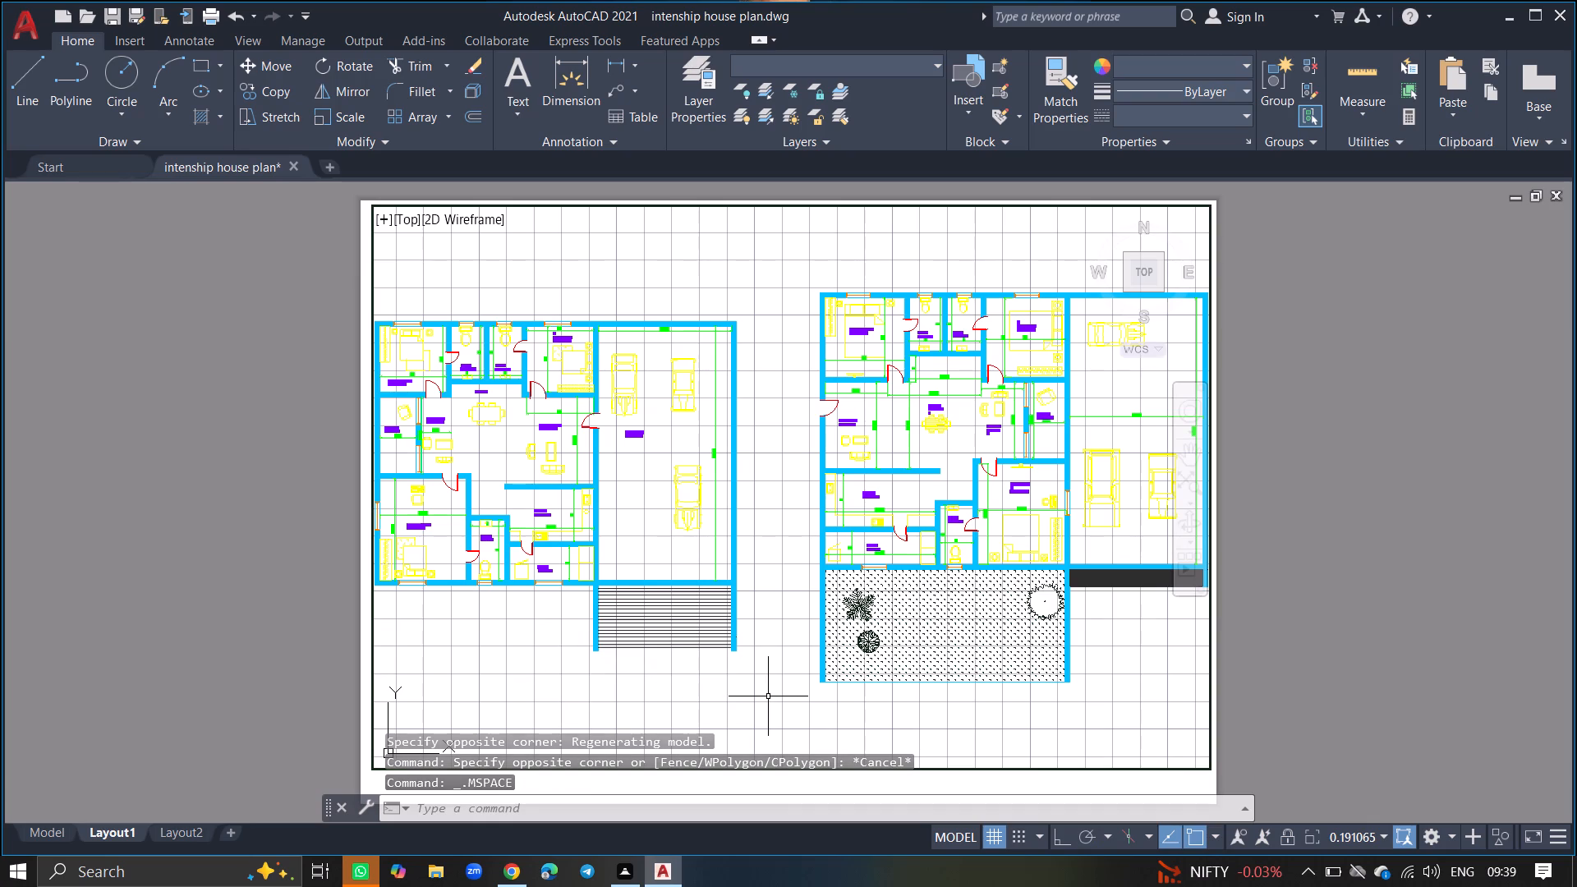
pyautogui.press('F7')
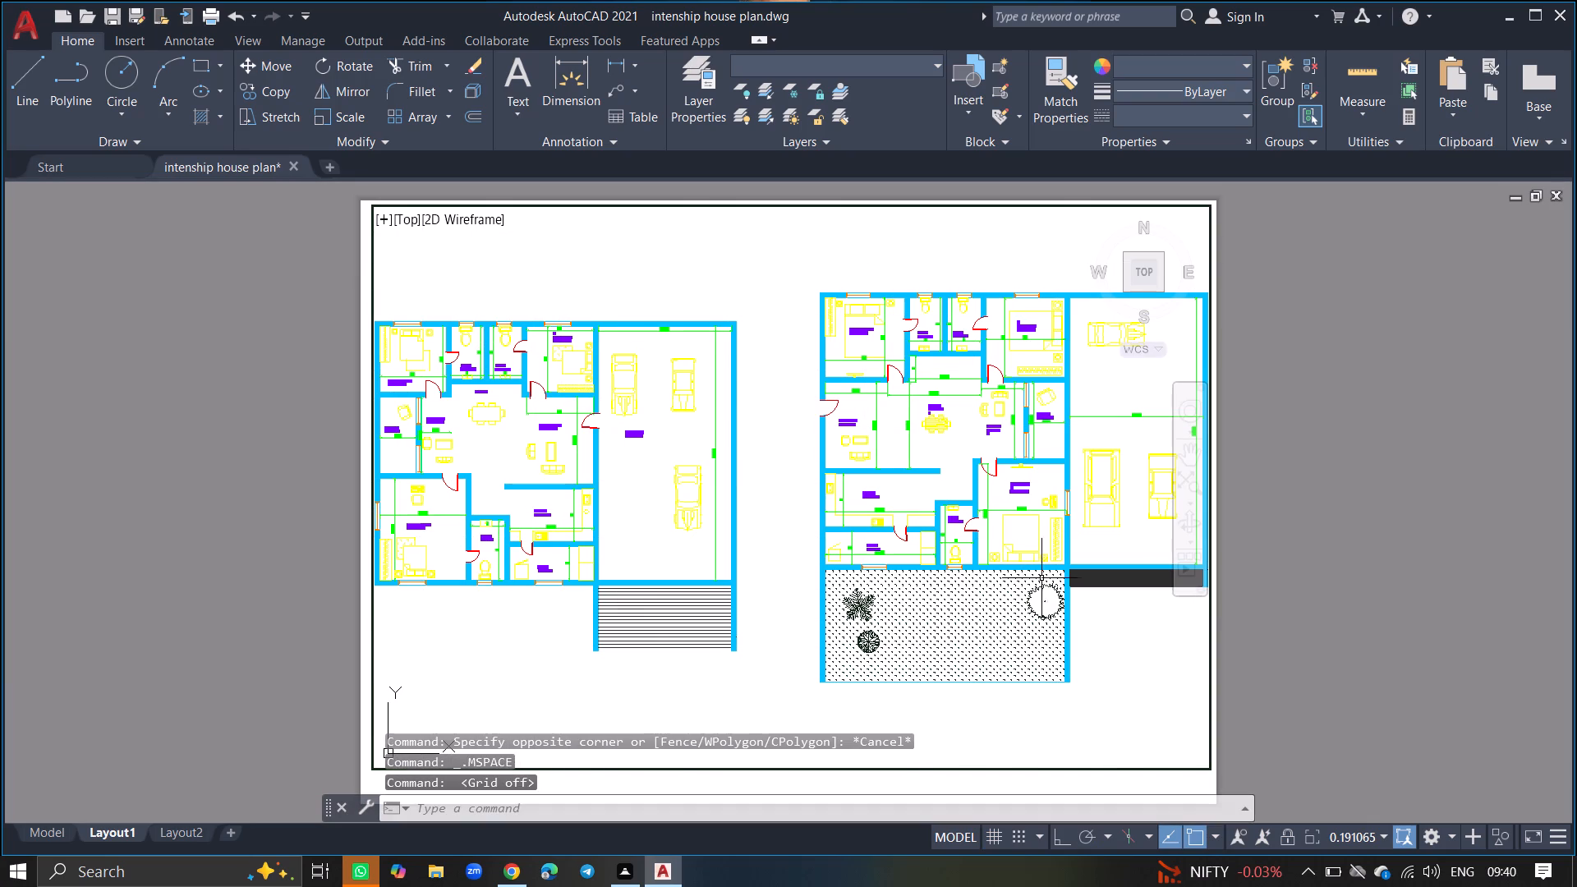
pyautogui.keyDown('ctrl'); pyautogui.scroll(6, 1104, 581); pyautogui.keyUp('ctrl')
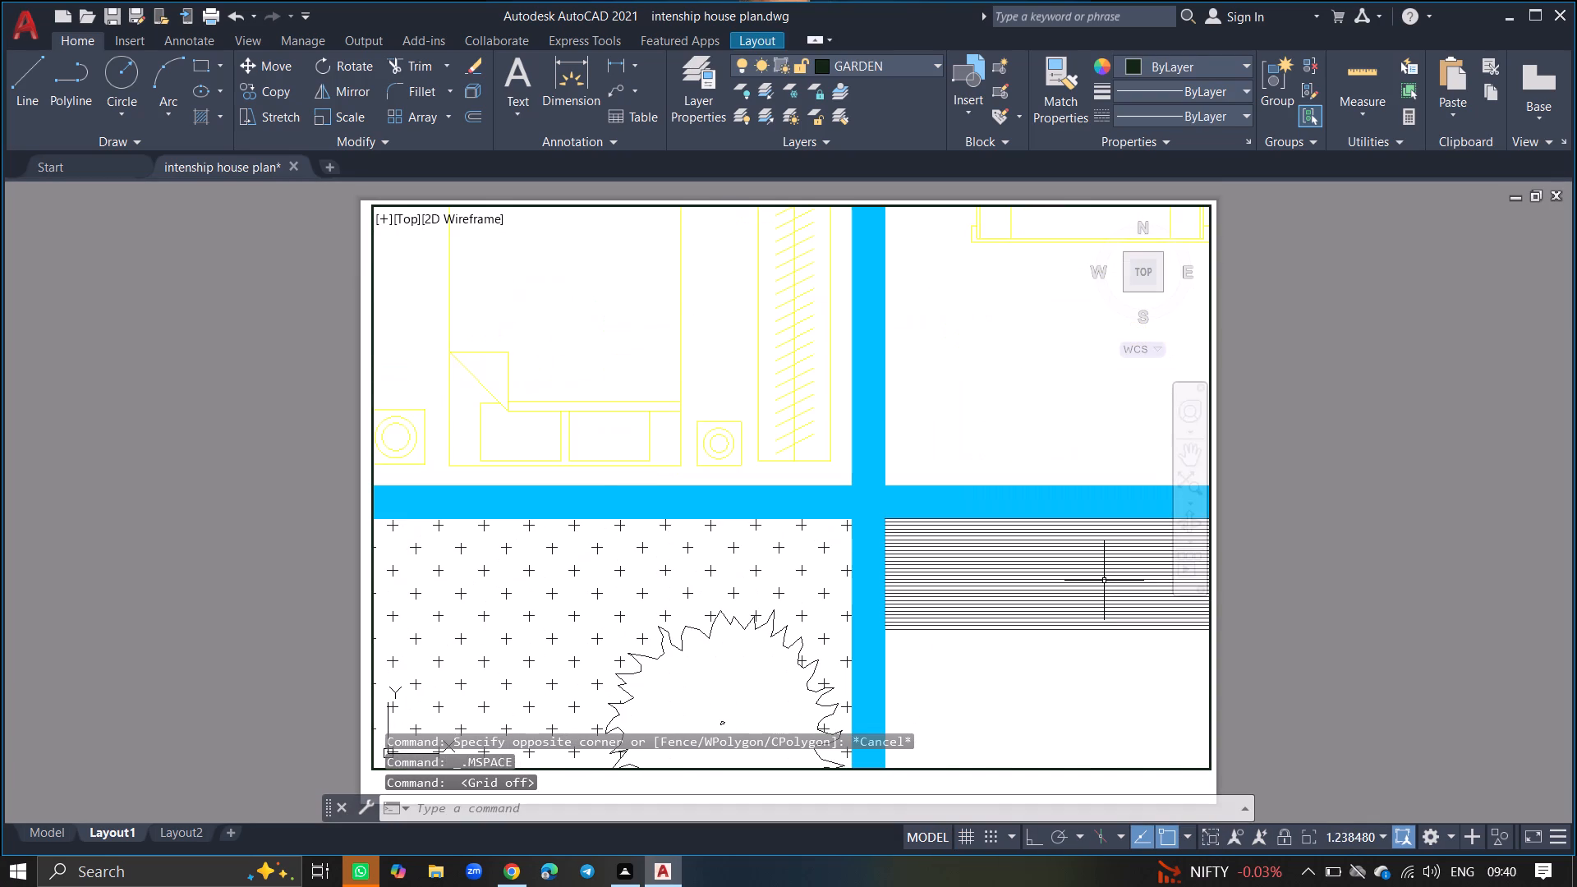
pyautogui.keyDown('ctrl'); pyautogui.scroll(-3, 1104, 581); pyautogui.keyUp('ctrl')
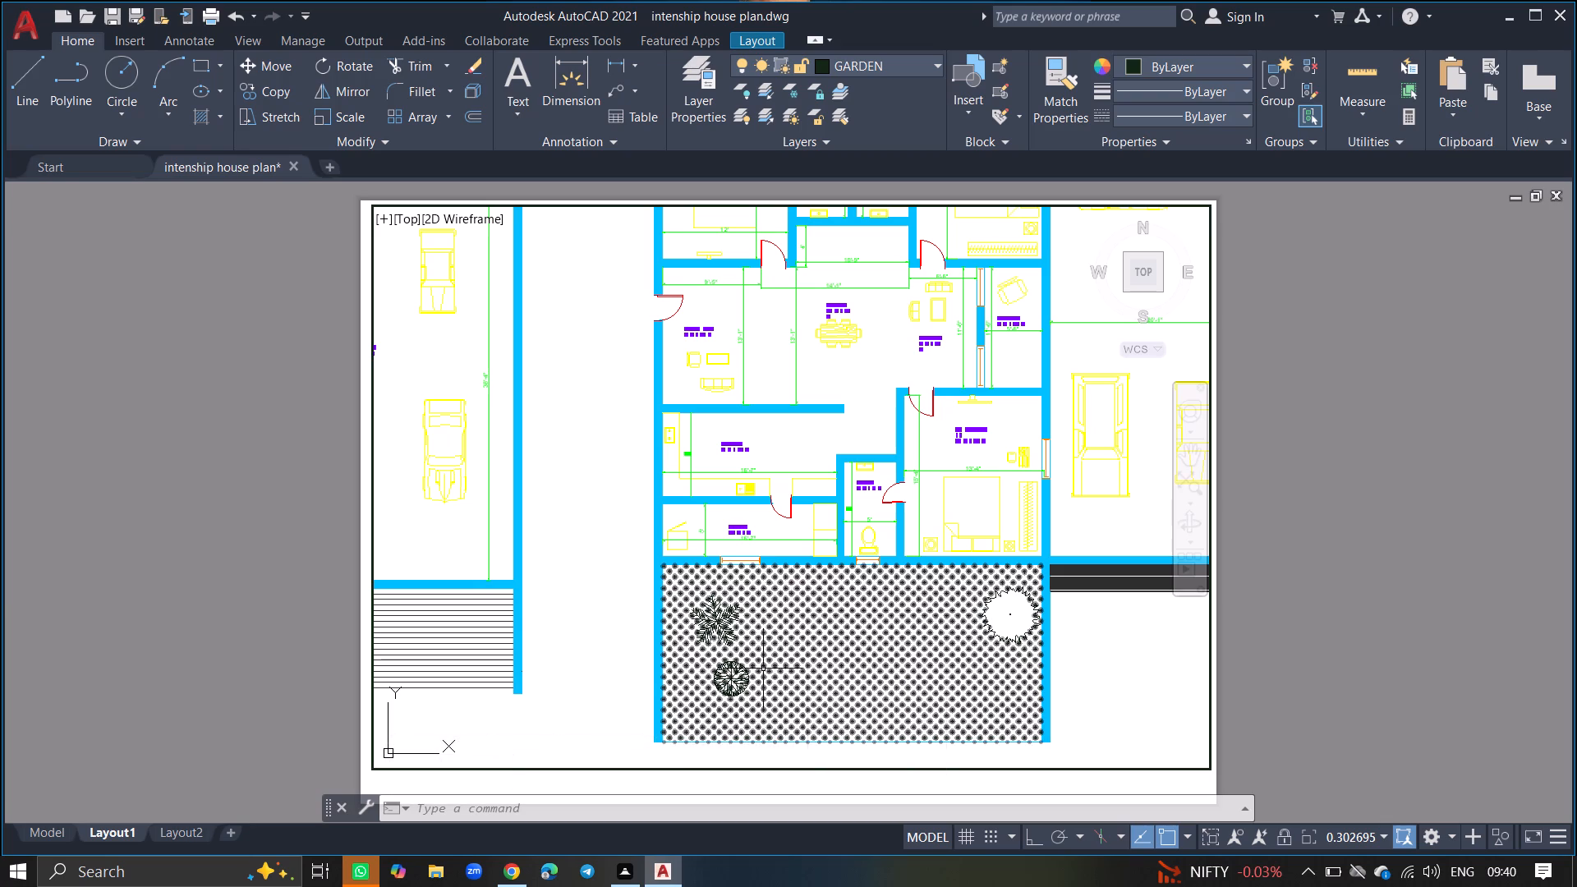
pyautogui.keyDown('ctrl'); pyautogui.scroll(-2, 656, 682); pyautogui.keyUp('ctrl')
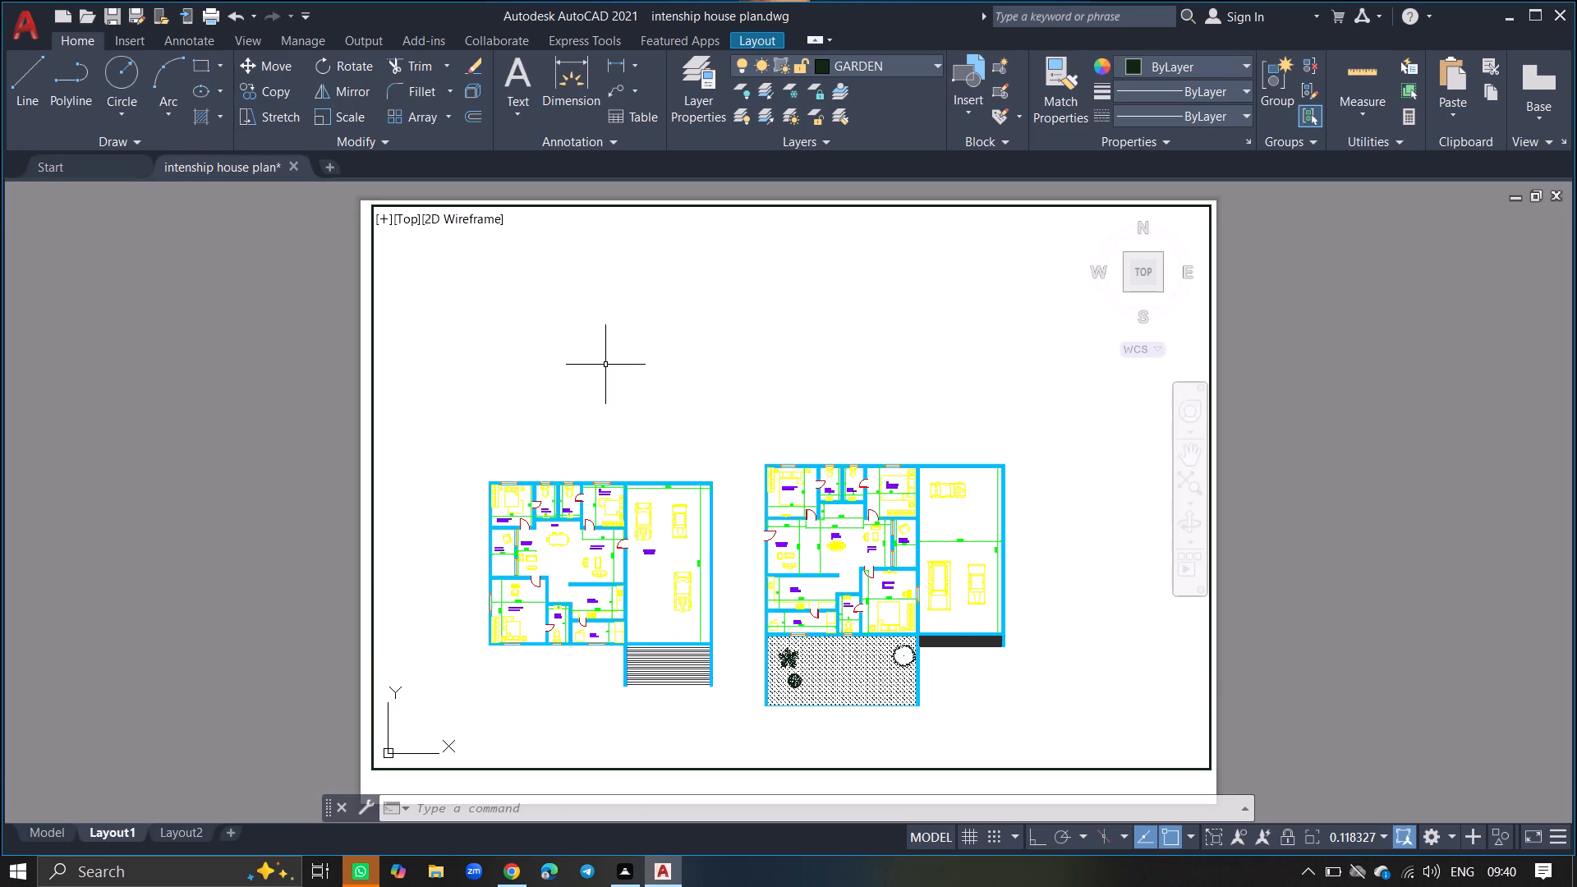
# Preview the Layout1 plot and examine both floor plans and their placement on the sheet.
pyautogui.hotkey('ctrl', 'p')
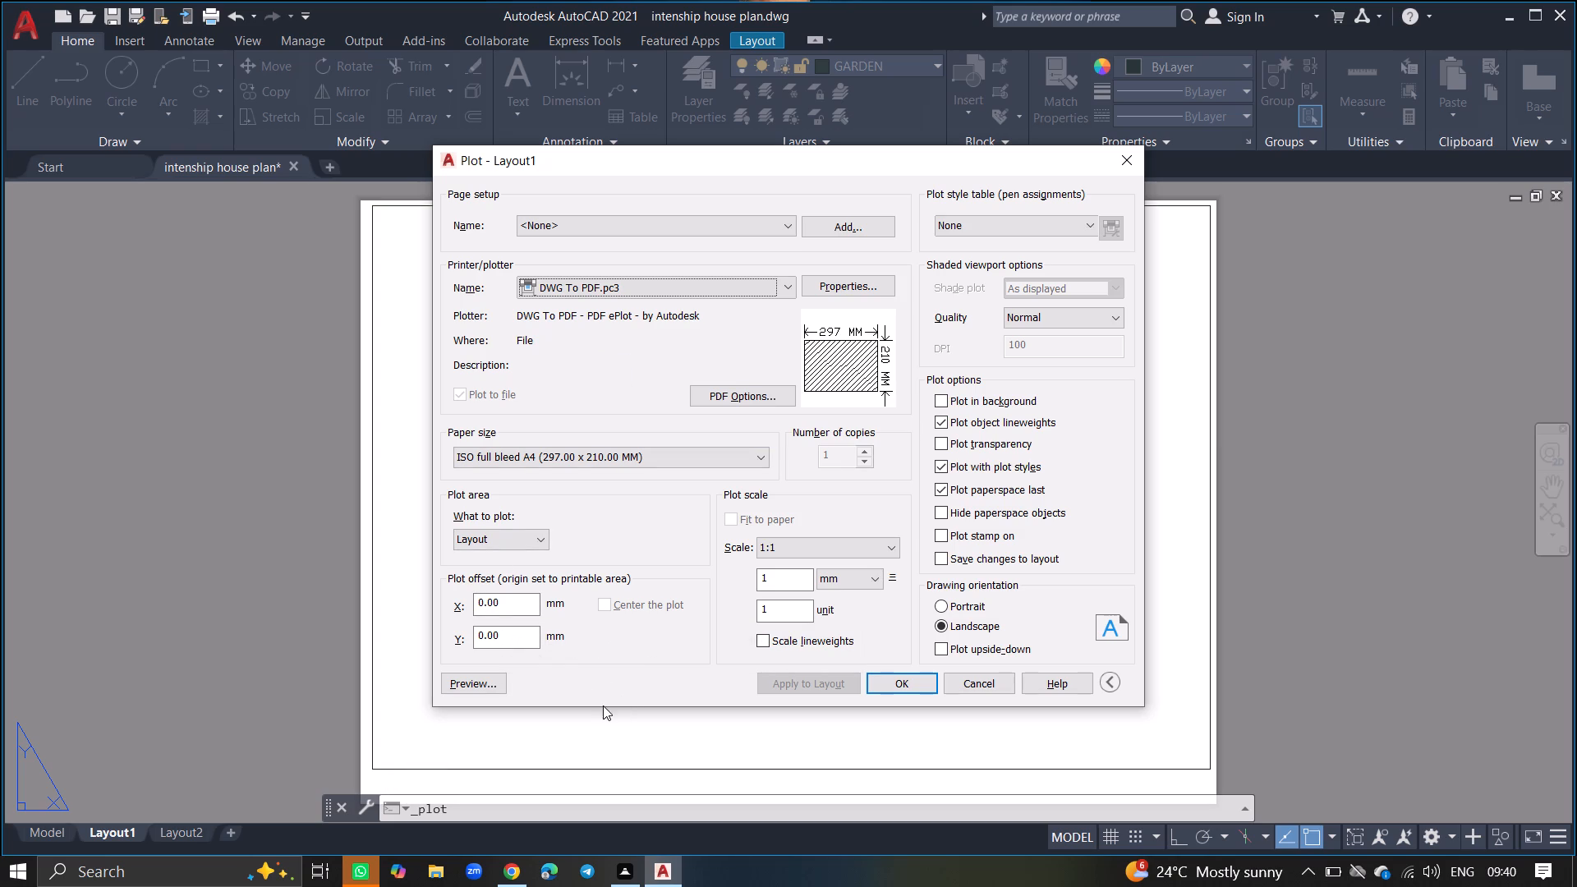
pyautogui.click(458, 682)
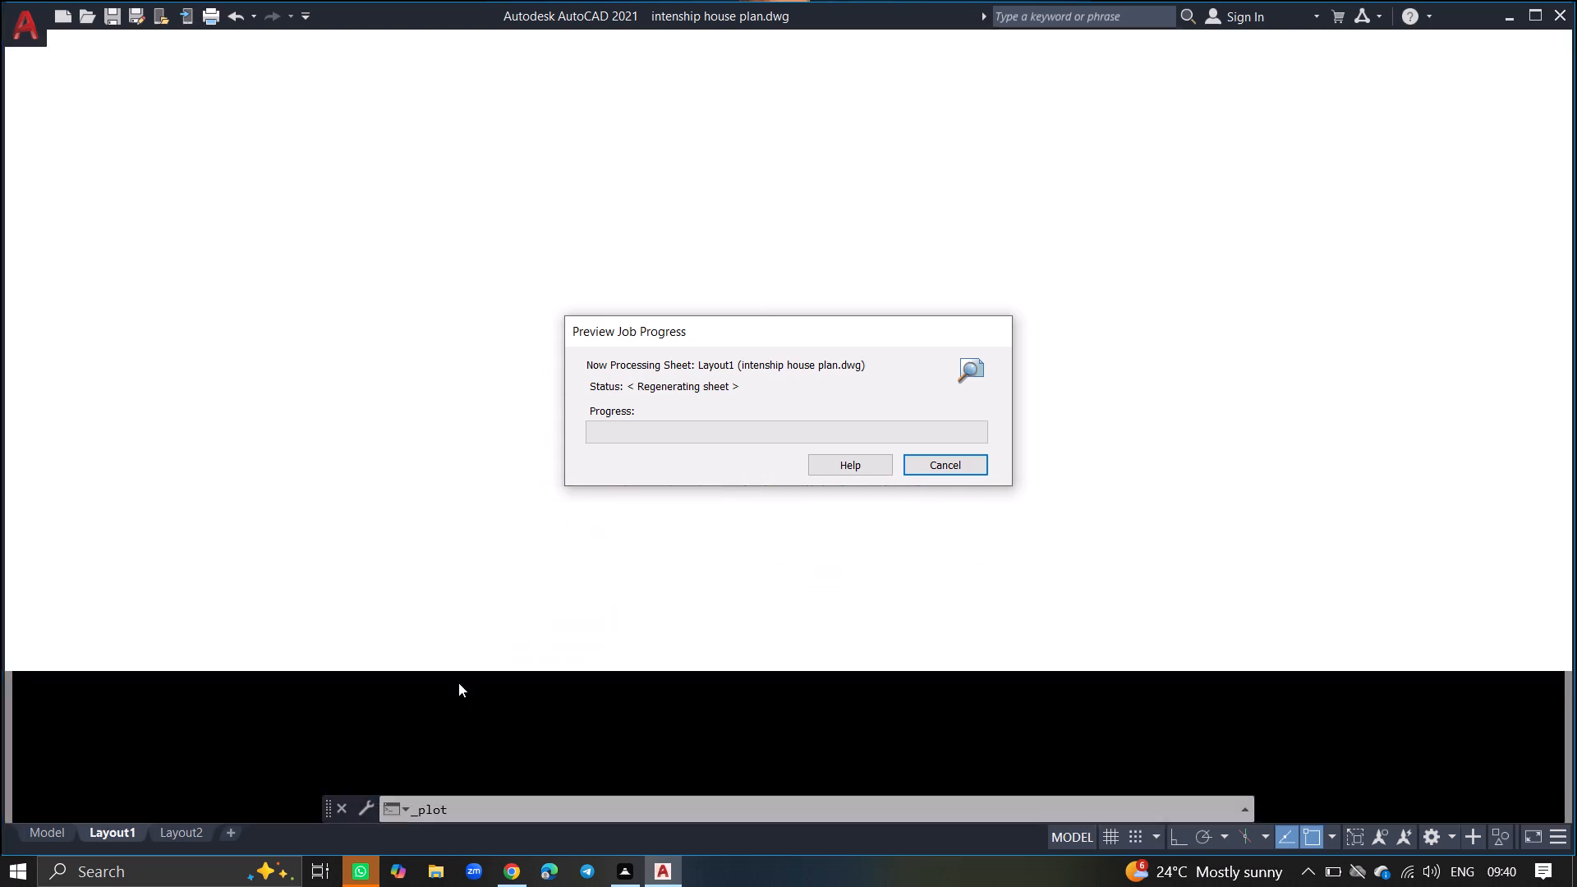
pyautogui.keyDown('ctrl'); pyautogui.scroll(10, 601, 528); pyautogui.keyUp('ctrl')
pyautogui.keyDown('ctrl'); pyautogui.scroll(-2, 601, 528); pyautogui.keyUp('ctrl')
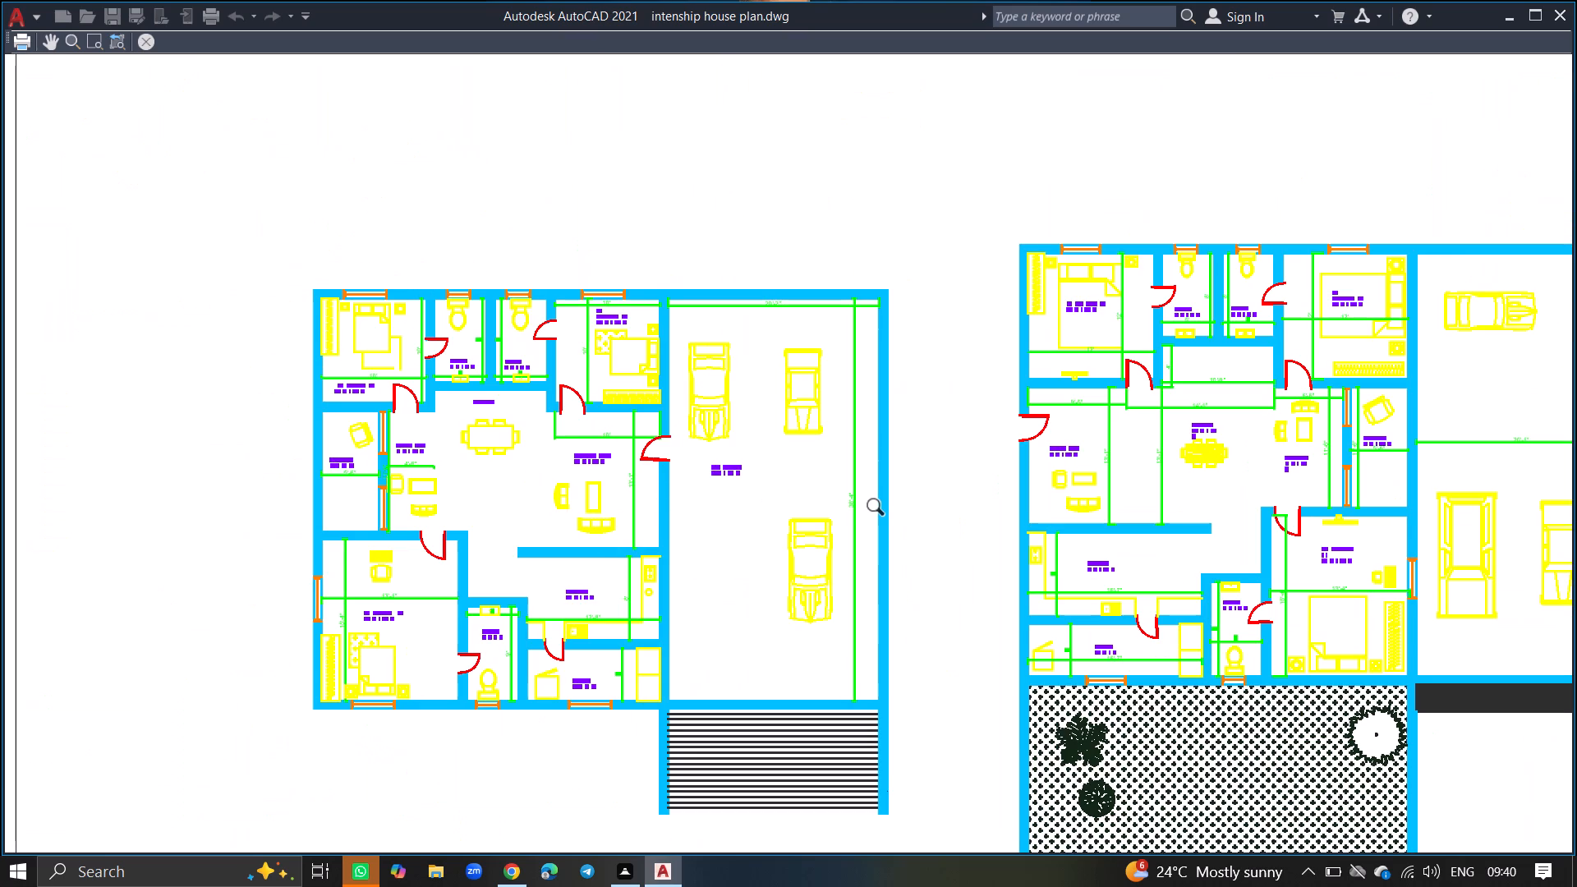
pyautogui.keyDown('ctrl'); pyautogui.scroll(-3, 968, 505); pyautogui.keyUp('ctrl')
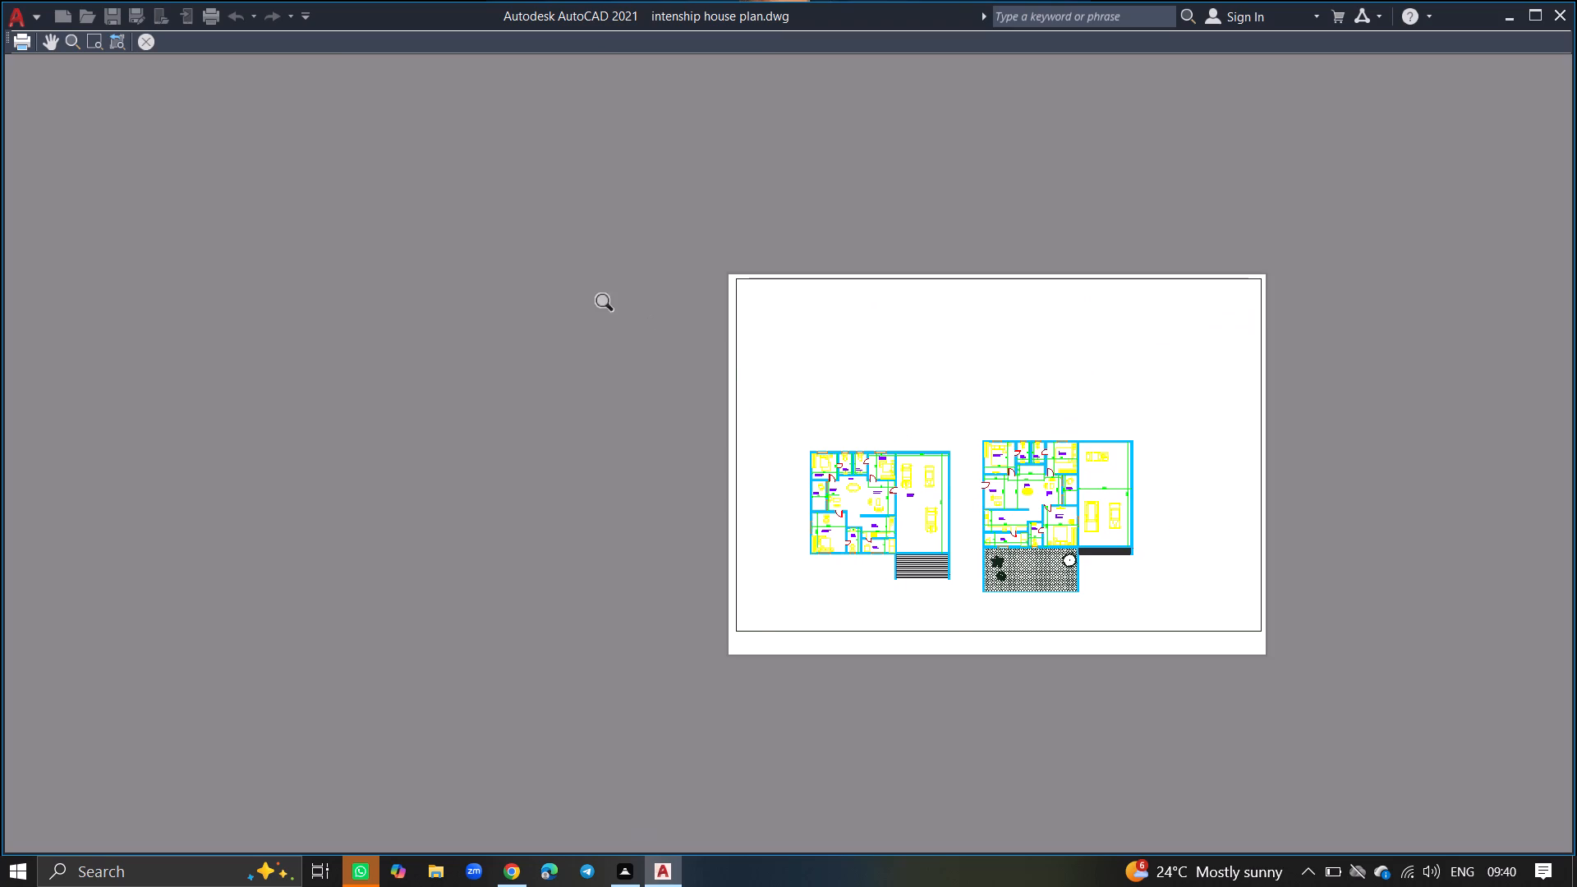
pyautogui.click(148, 43)
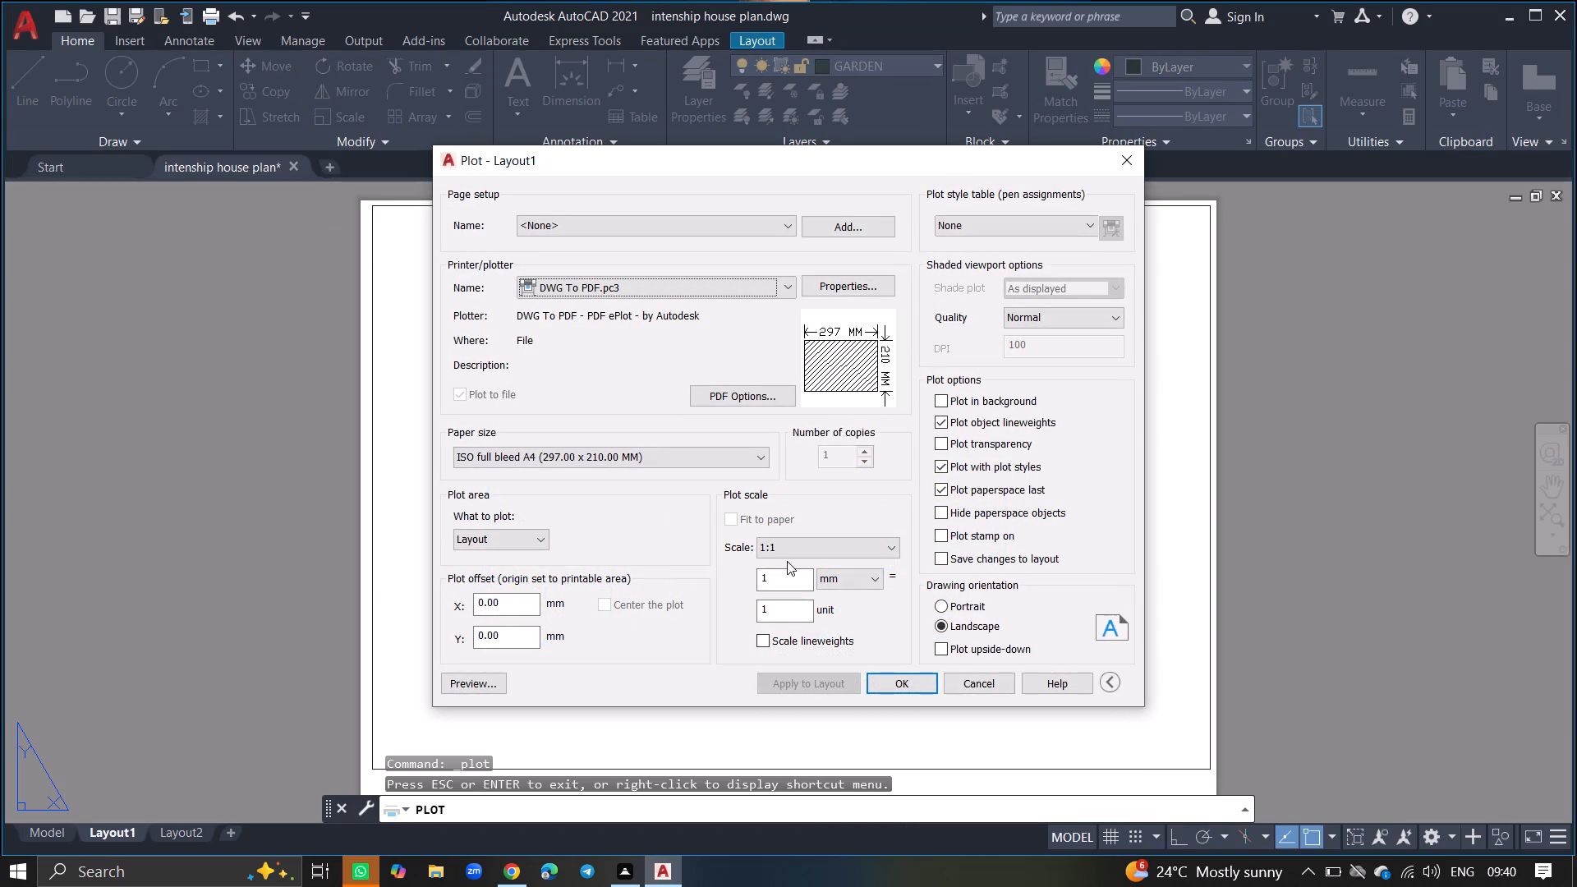
# Plot Layout1 to the Desktop as intenship house plan-Layout1.pdf and minimize the PDF viewer.
pyautogui.click(913, 683)
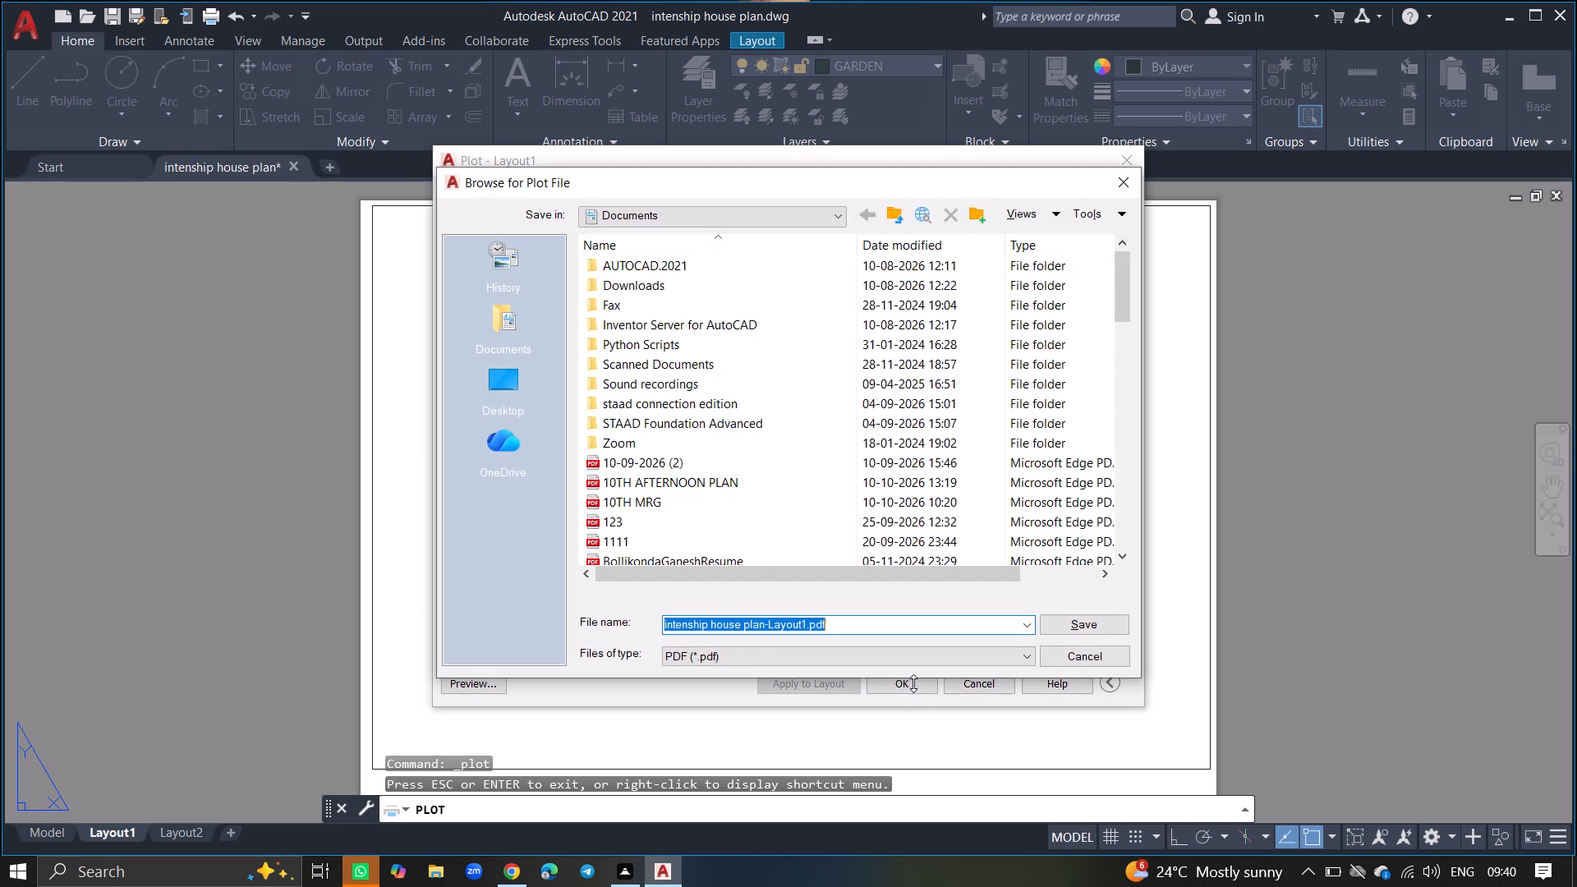
pyautogui.click(516, 391)
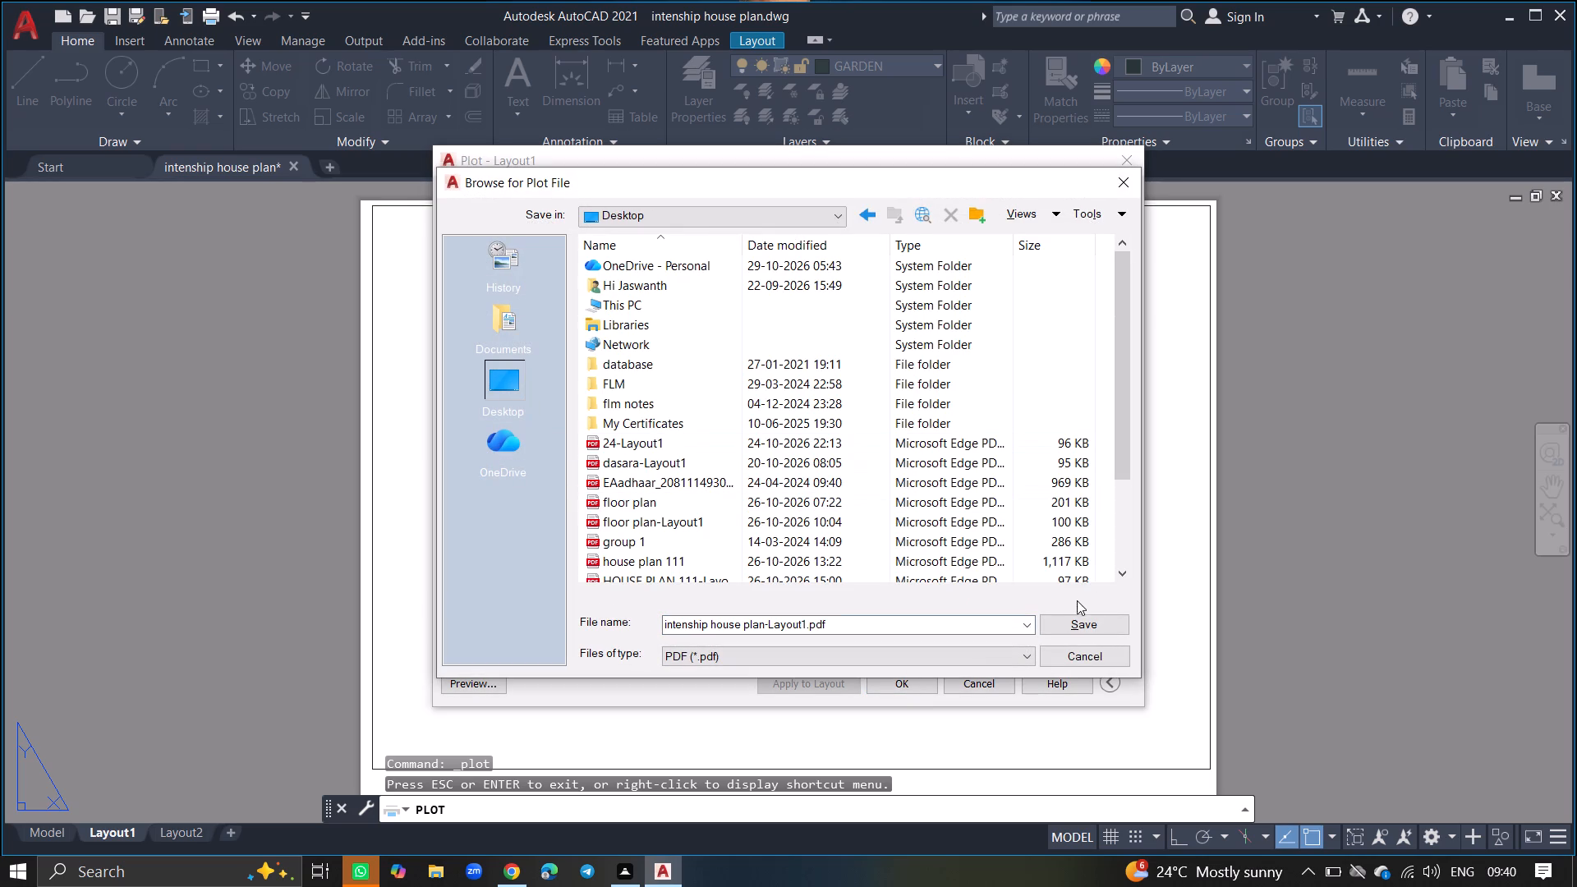
pyautogui.click(1098, 625)
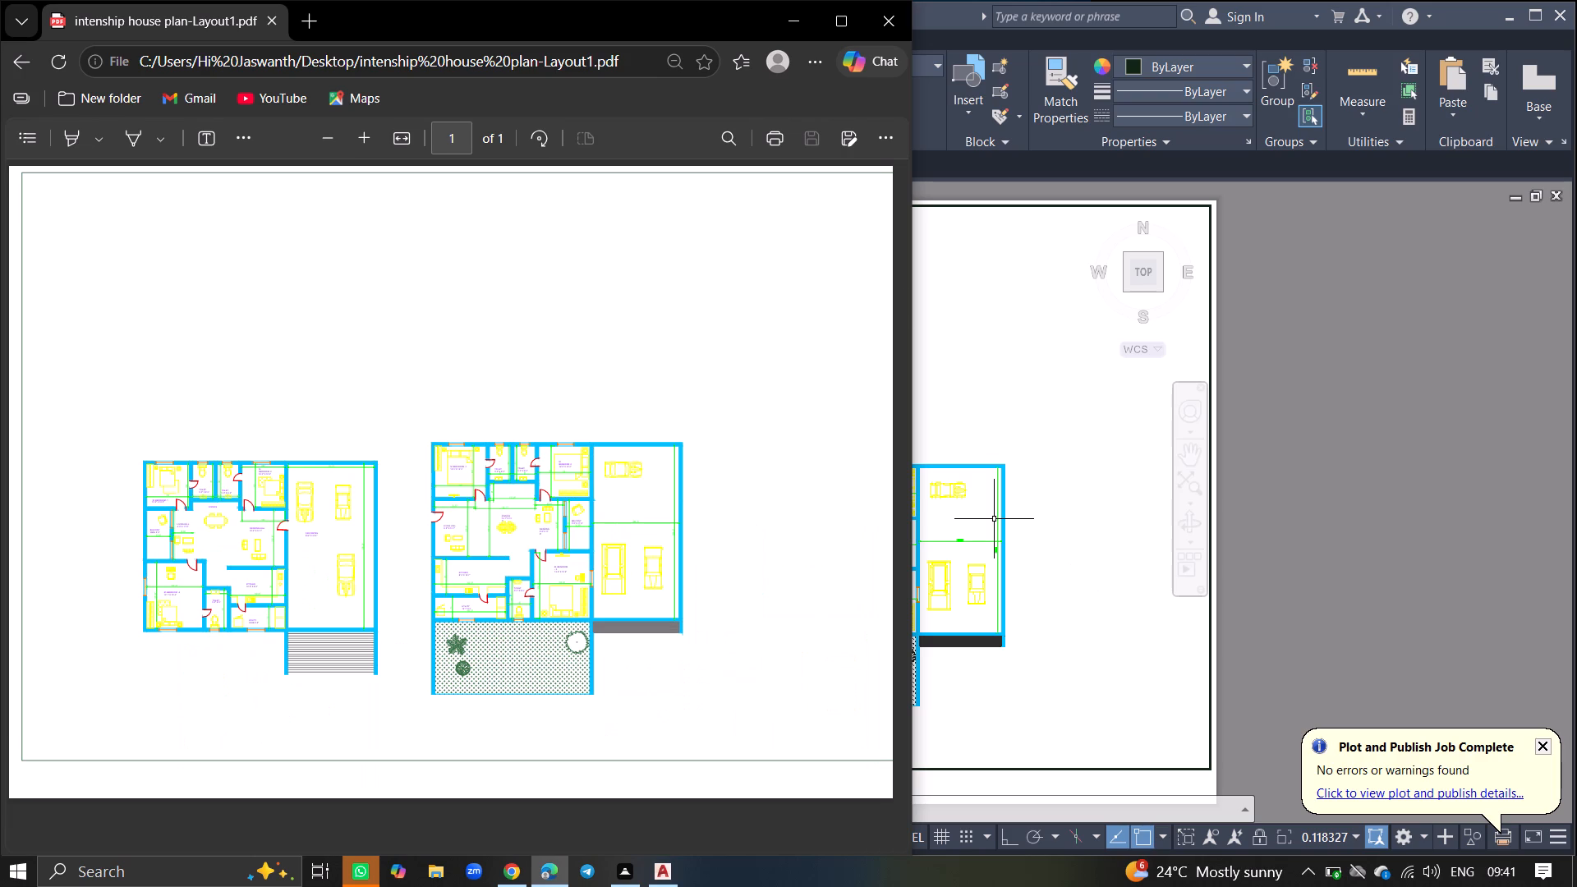
pyautogui.click(788, 24)
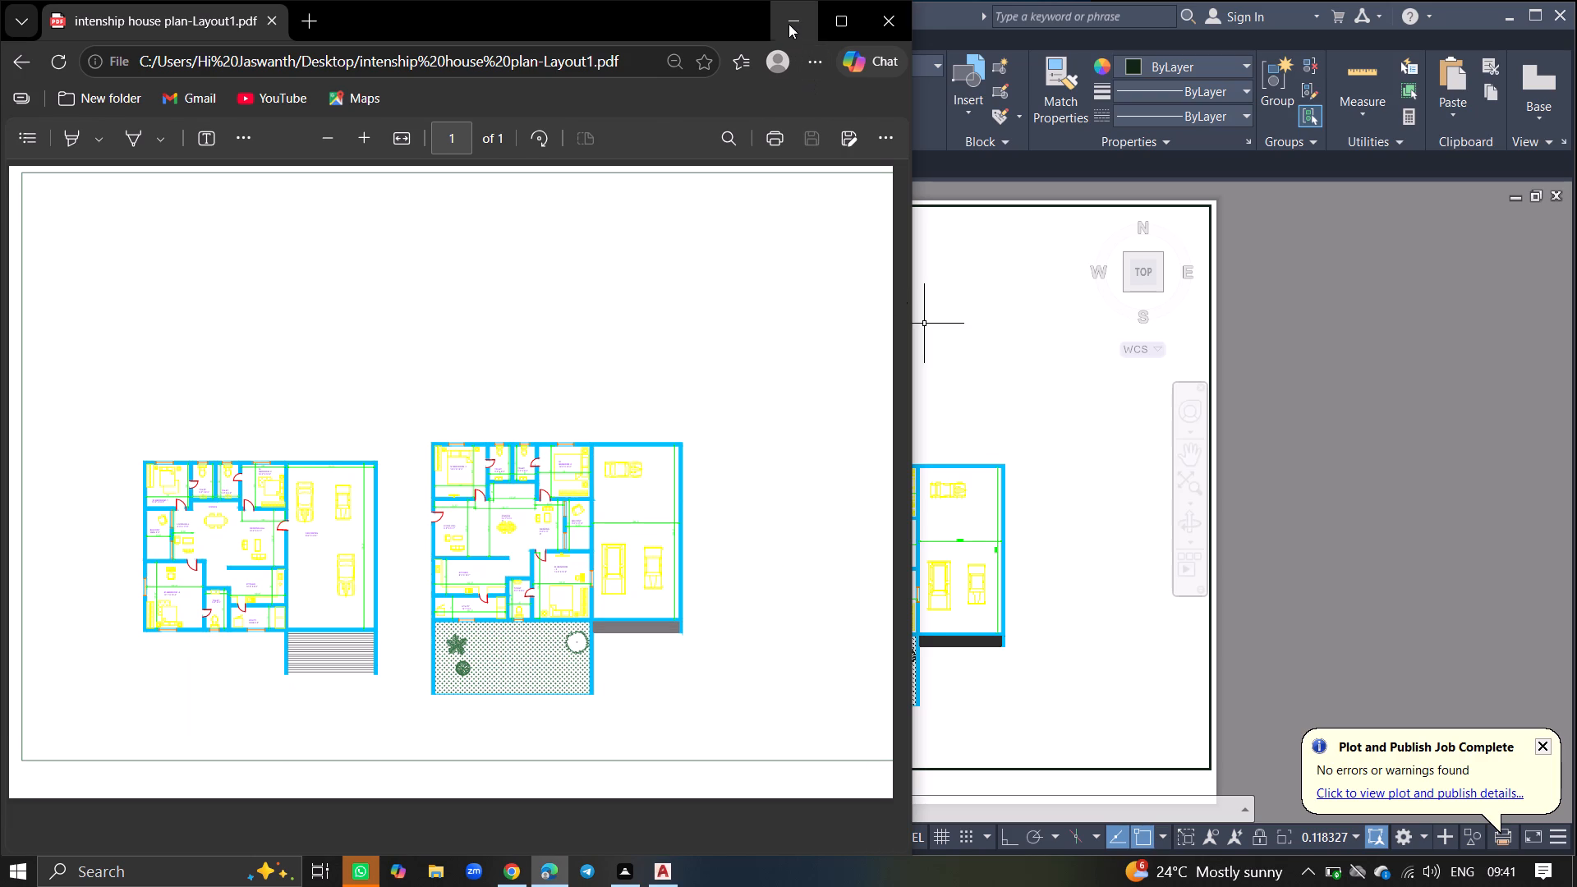